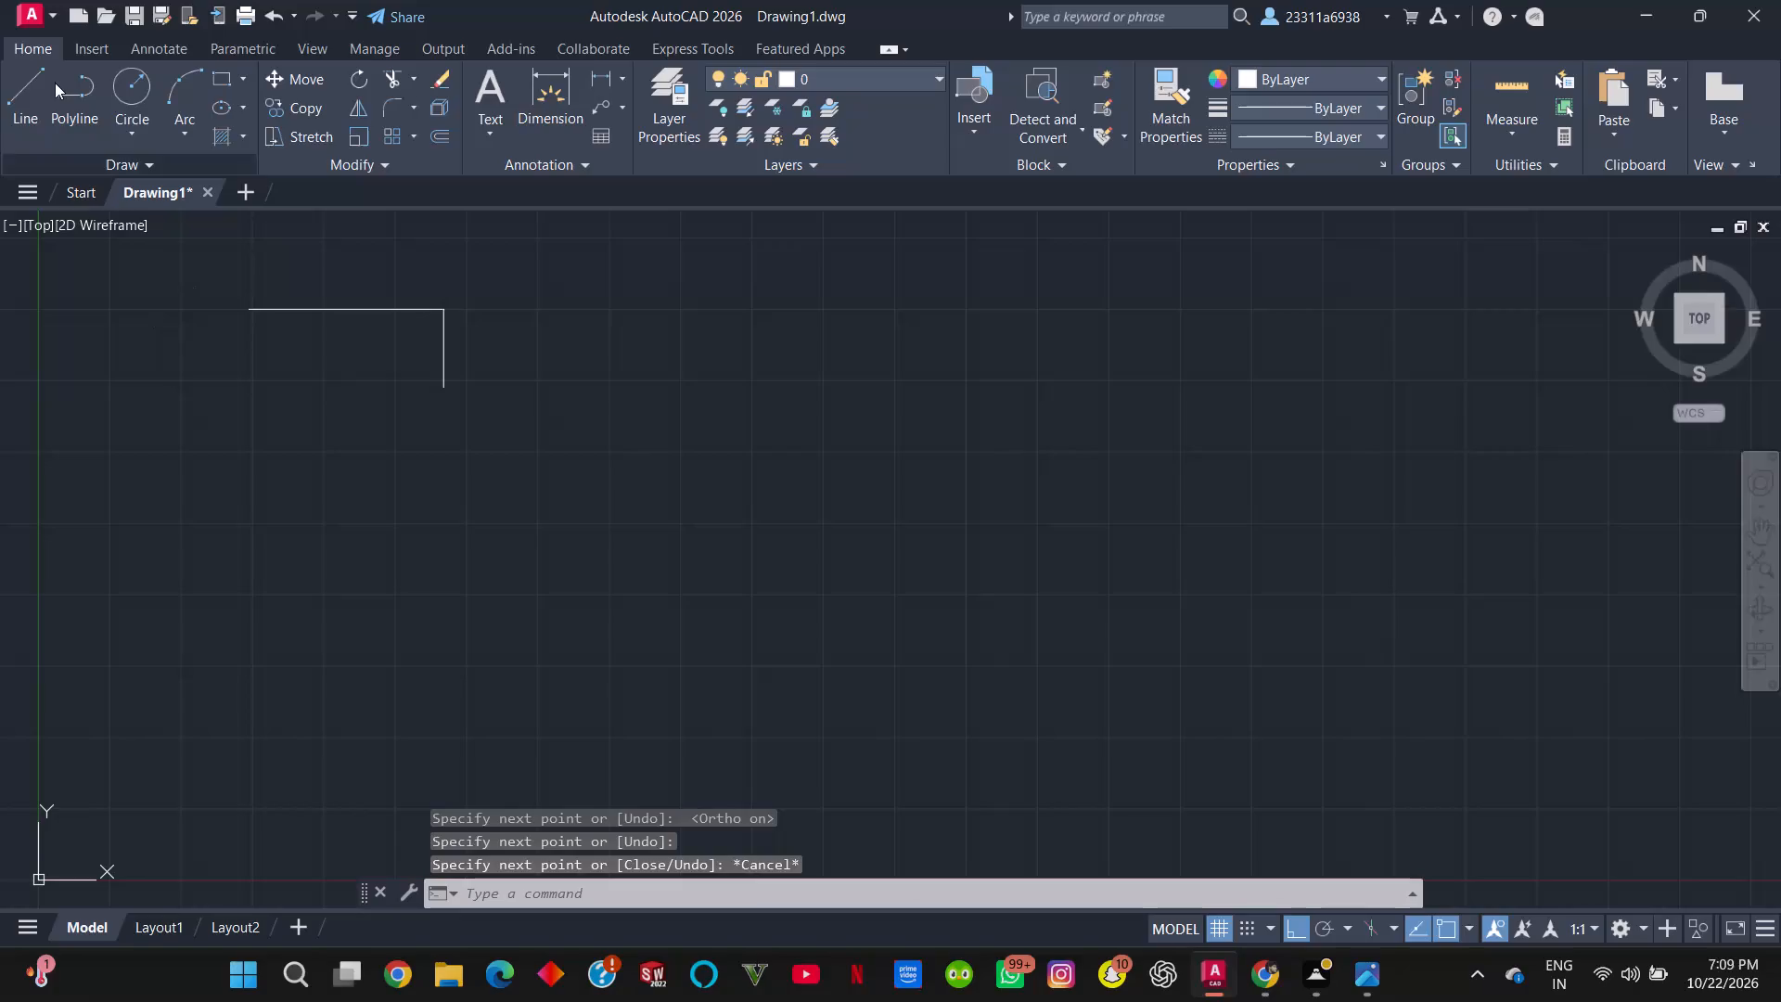
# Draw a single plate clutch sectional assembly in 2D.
# Erase the two existing connected lines to clear the drawing area.
pyautogui.click(29, 58)
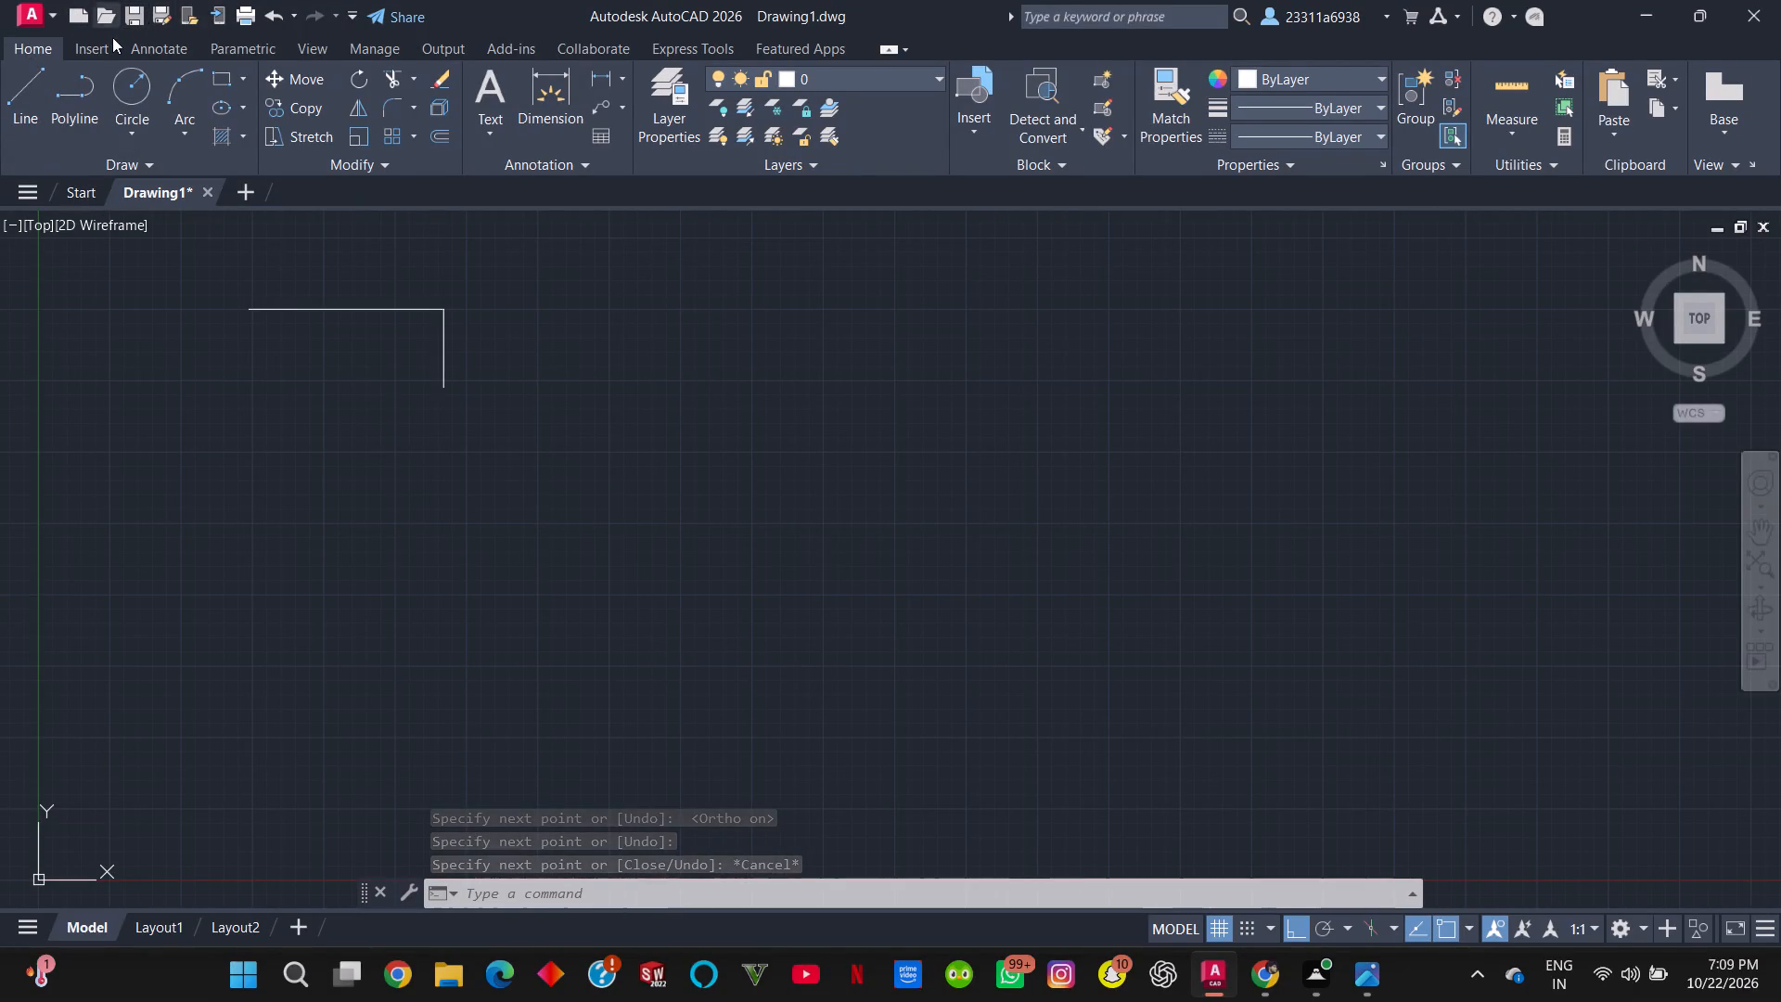
pyautogui.moveTo(537, 456); pyautogui.dragTo(242, 263)
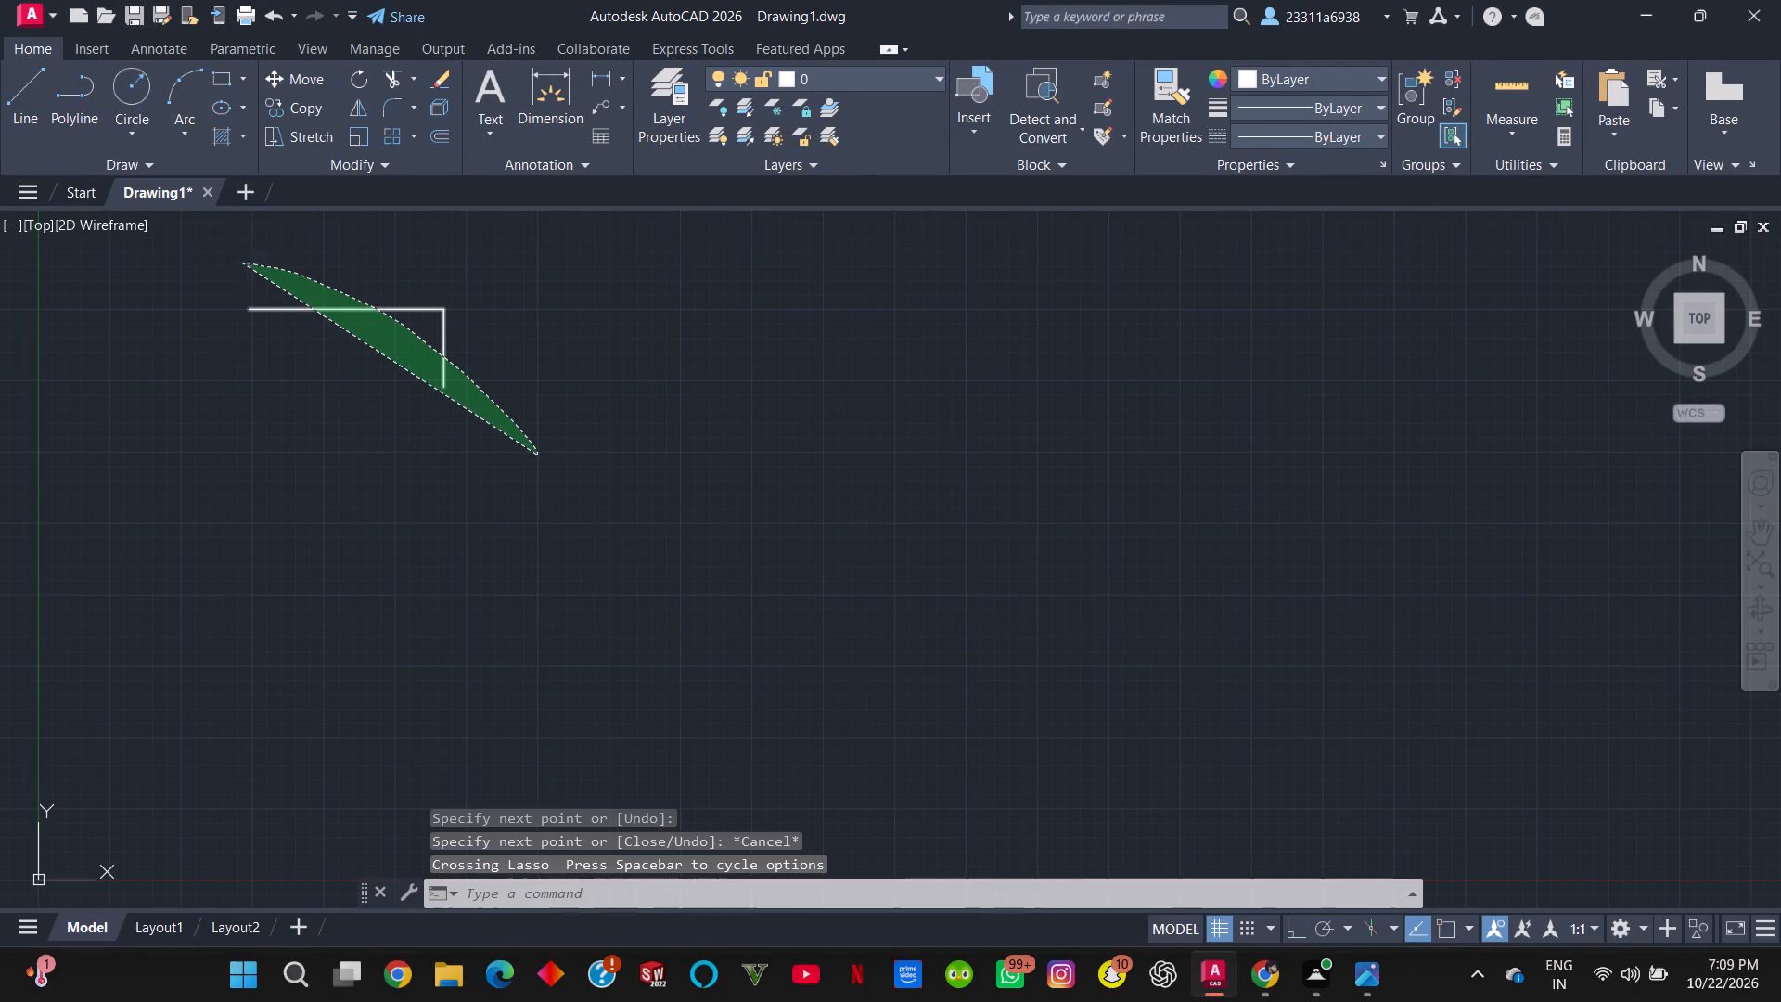
pyautogui.press('Delete')
pyautogui.click(288, 320)
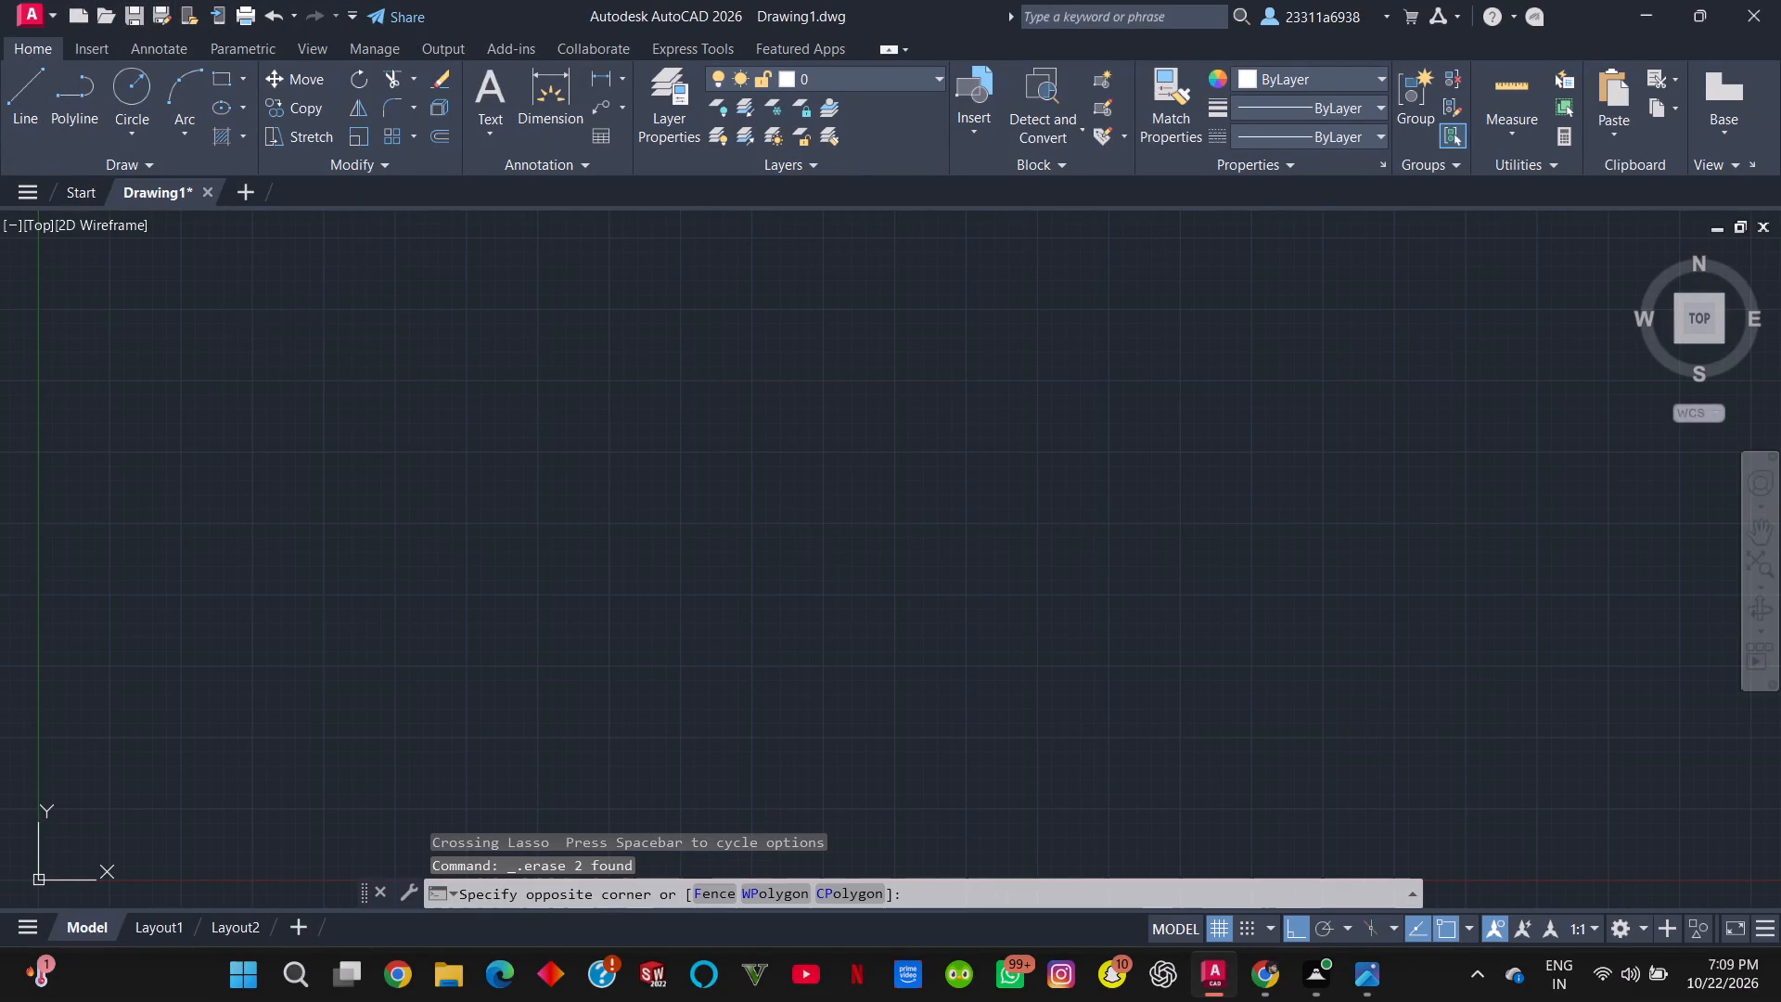
pyautogui.press('Escape')
# Draw connected orthogonal lines: a horizontal top edge about 5.2 units long, down about 2 units, and back left about 2 units.
pyautogui.click(36, 88)
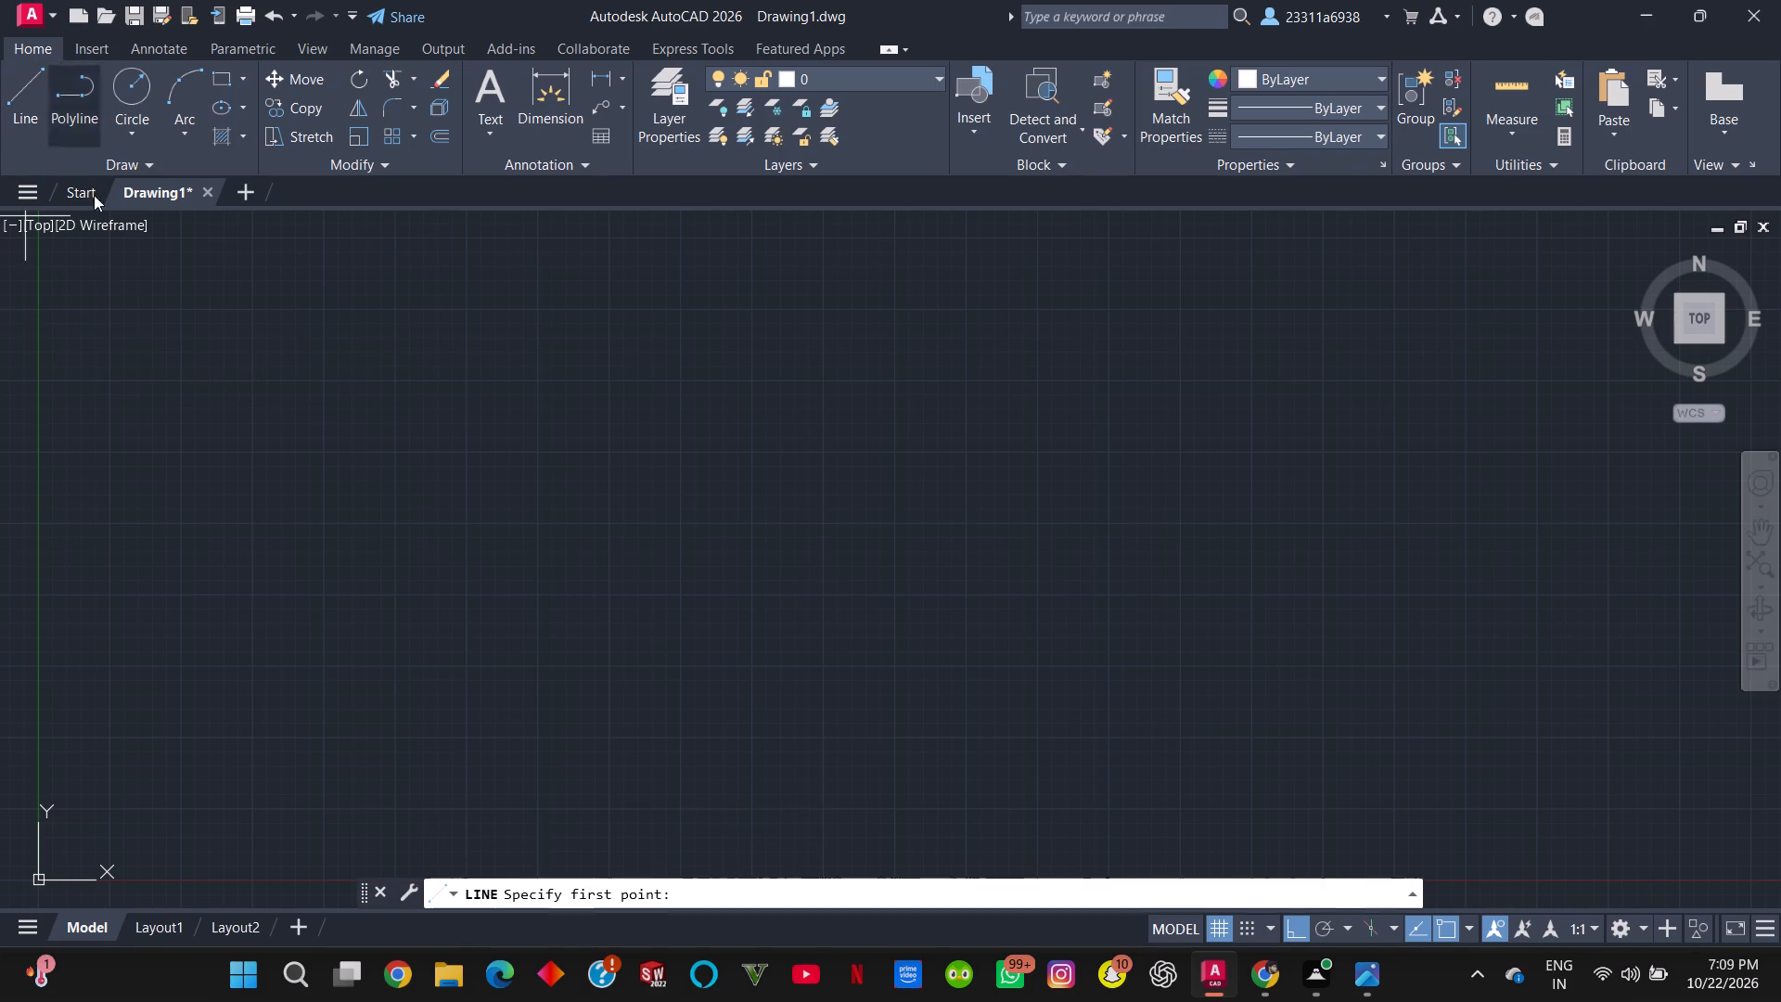
pyautogui.click(210, 310)
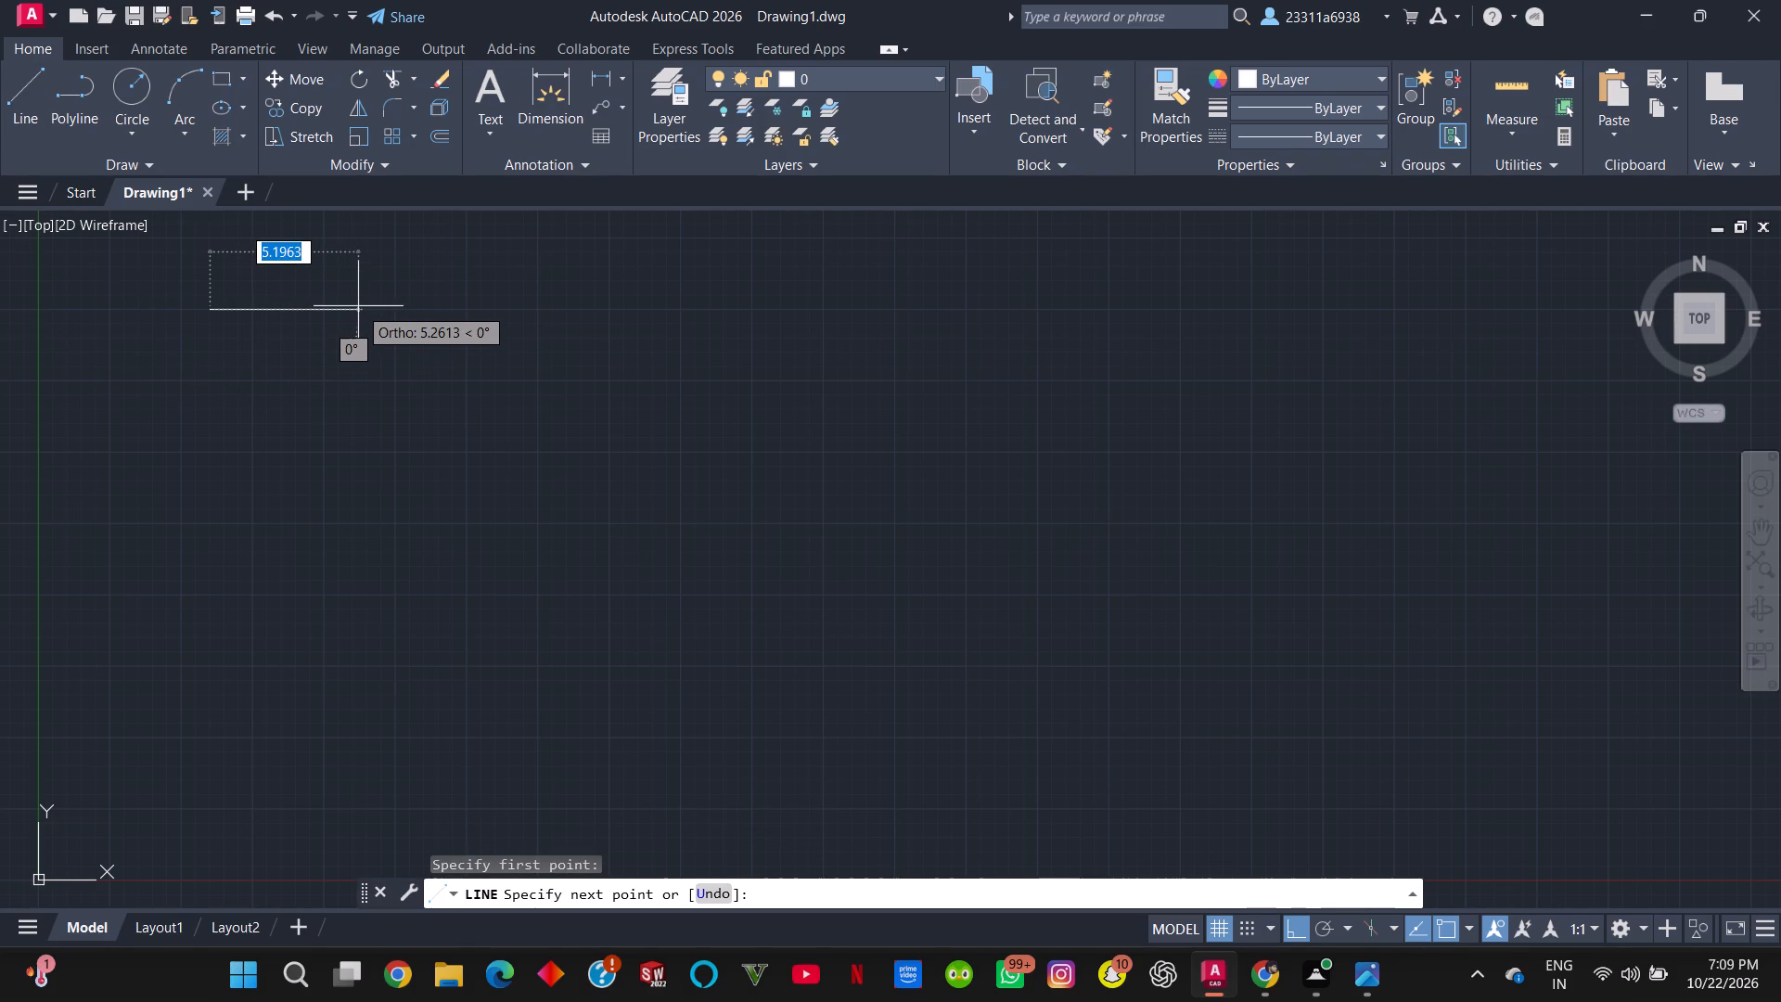
pyautogui.click(356, 307)
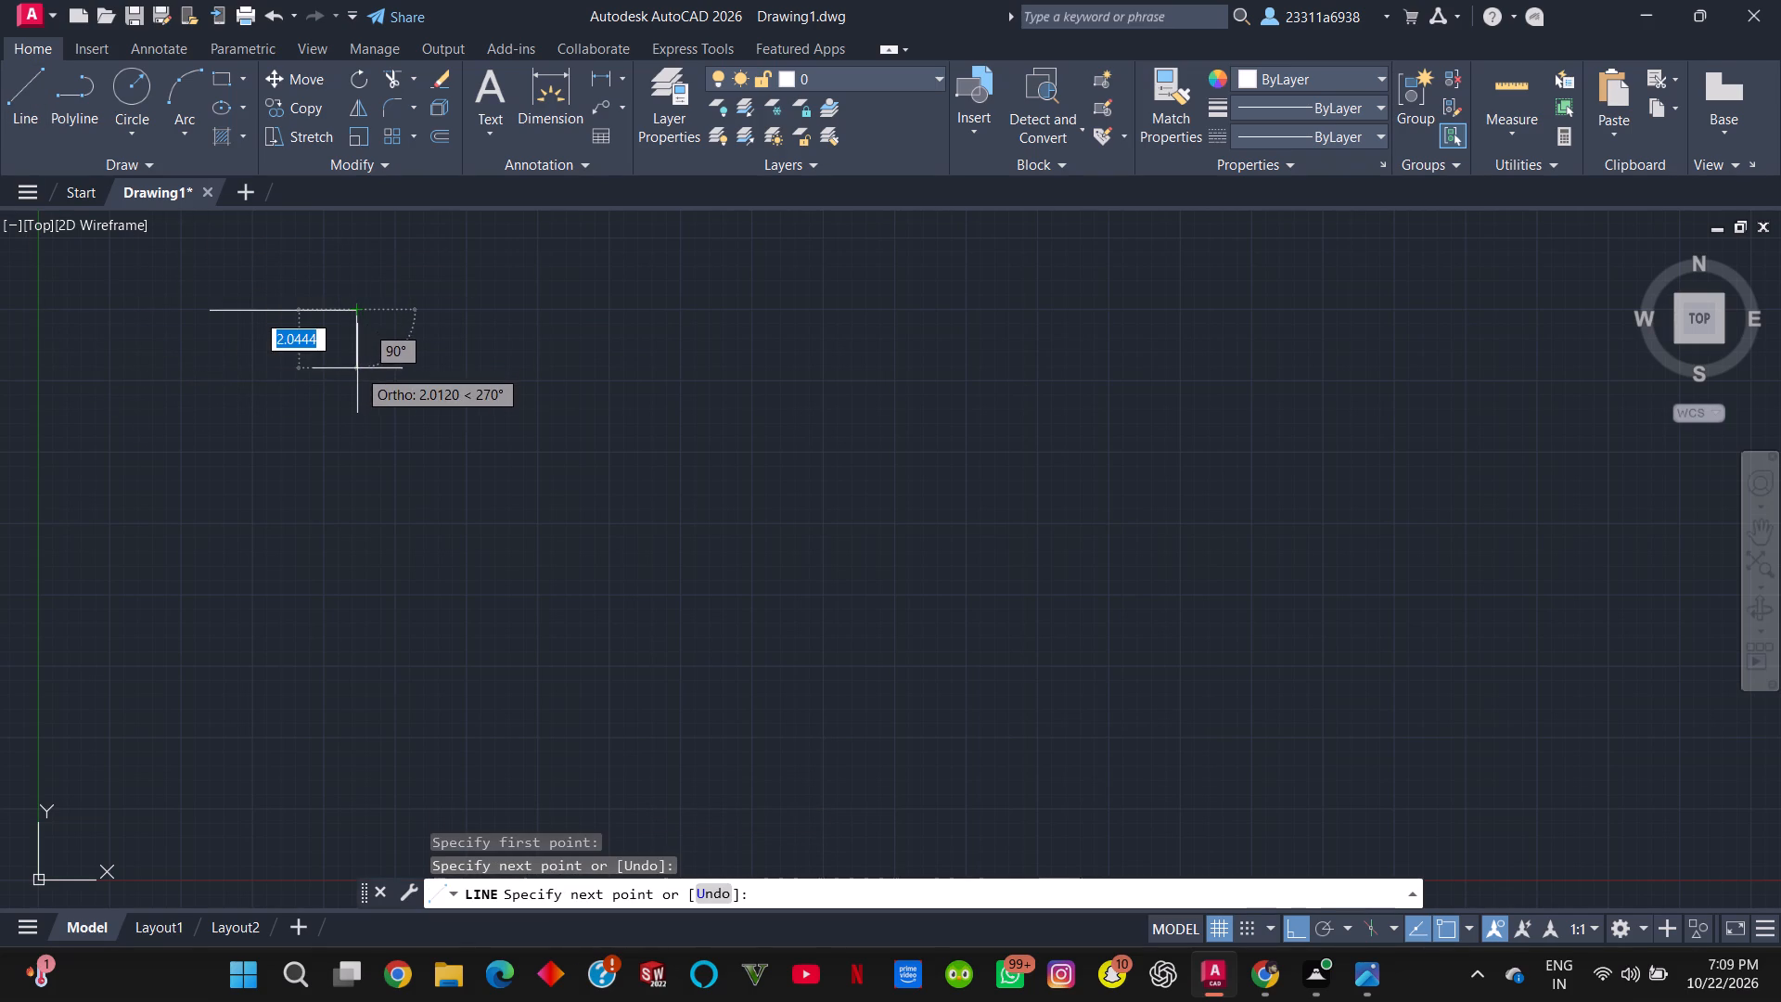
pyautogui.click(357, 368)
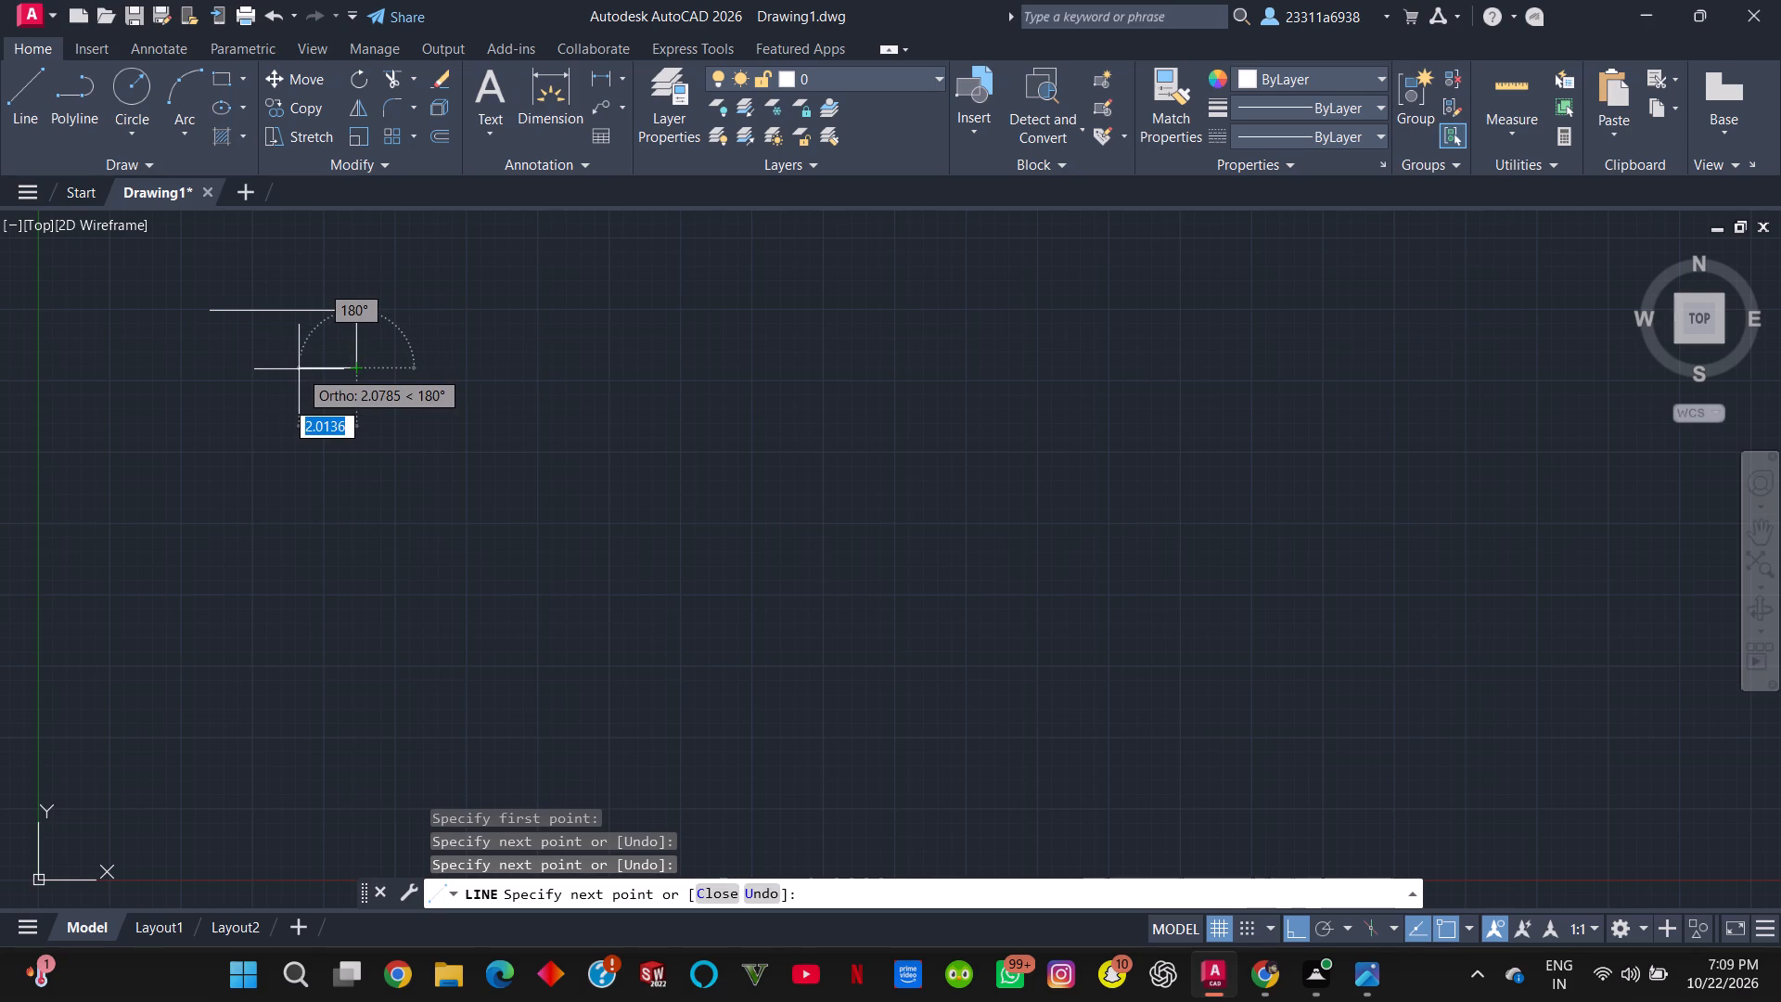
pyautogui.doubleClick(299, 369)
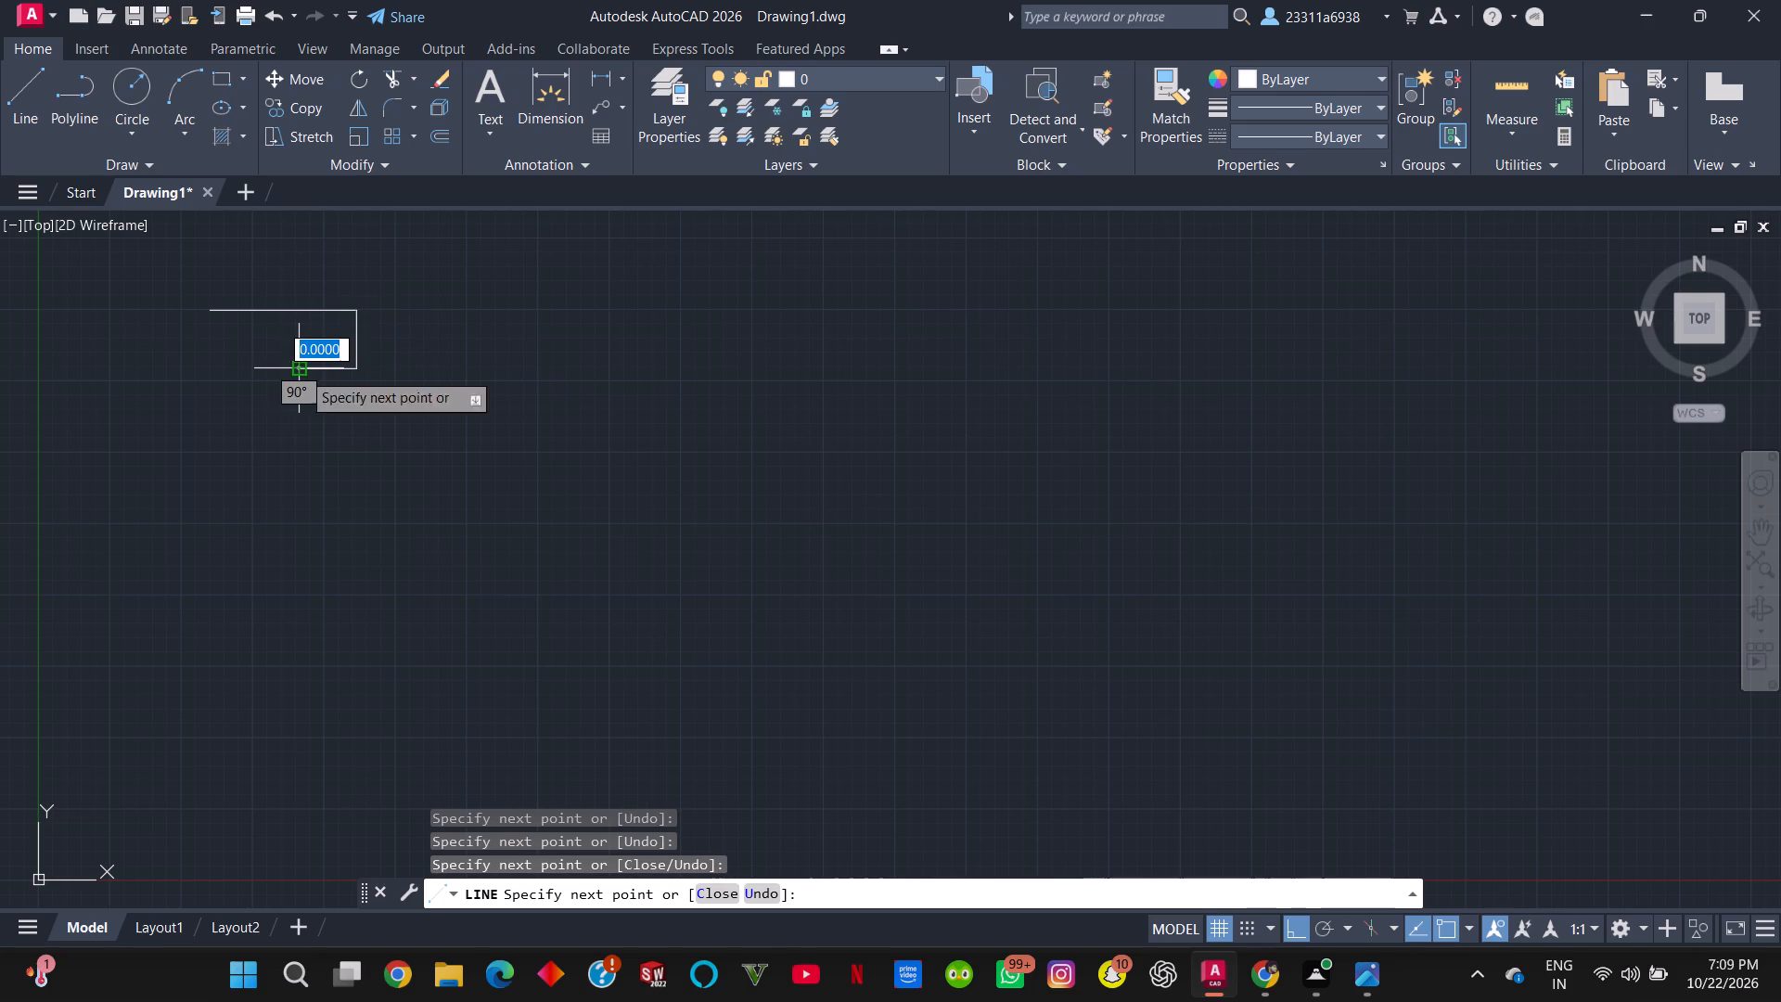
pyautogui.press('Escape')
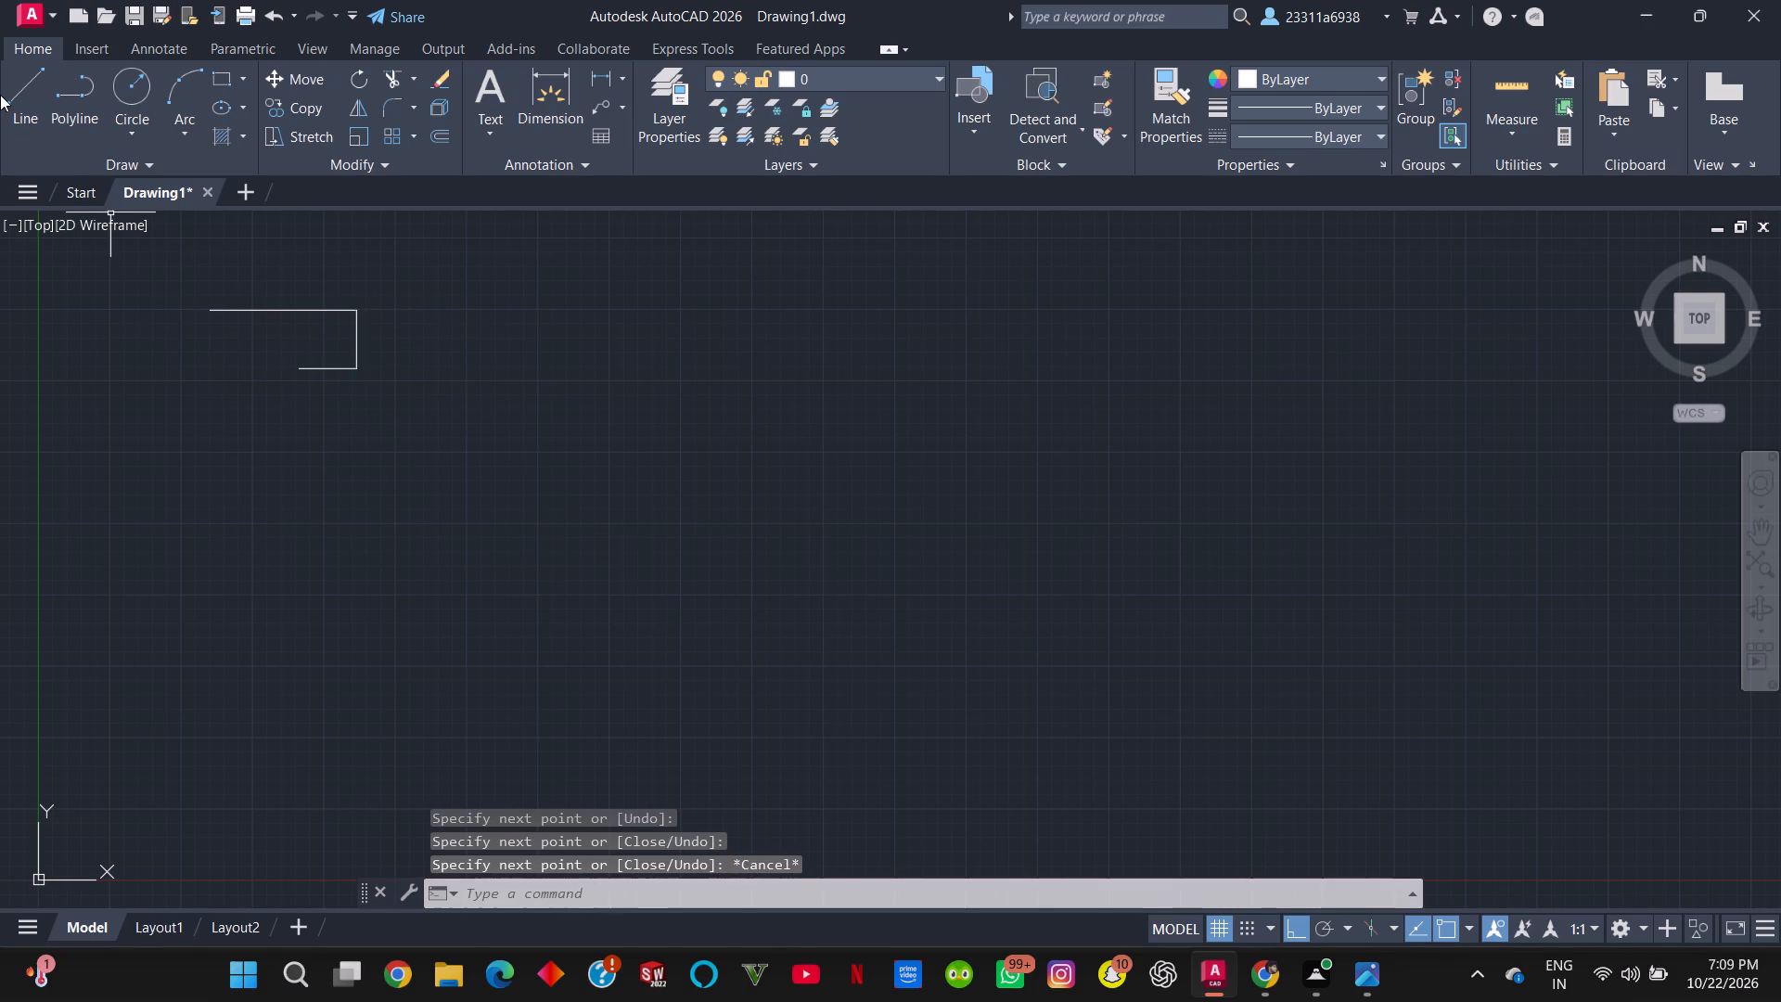
# From the top edge's left end, draw orthogonal lines down about 8.4, right about 2, down about 4.9, right about 2.5, and back up.
pyautogui.click(12, 102)
pyautogui.click(203, 314)
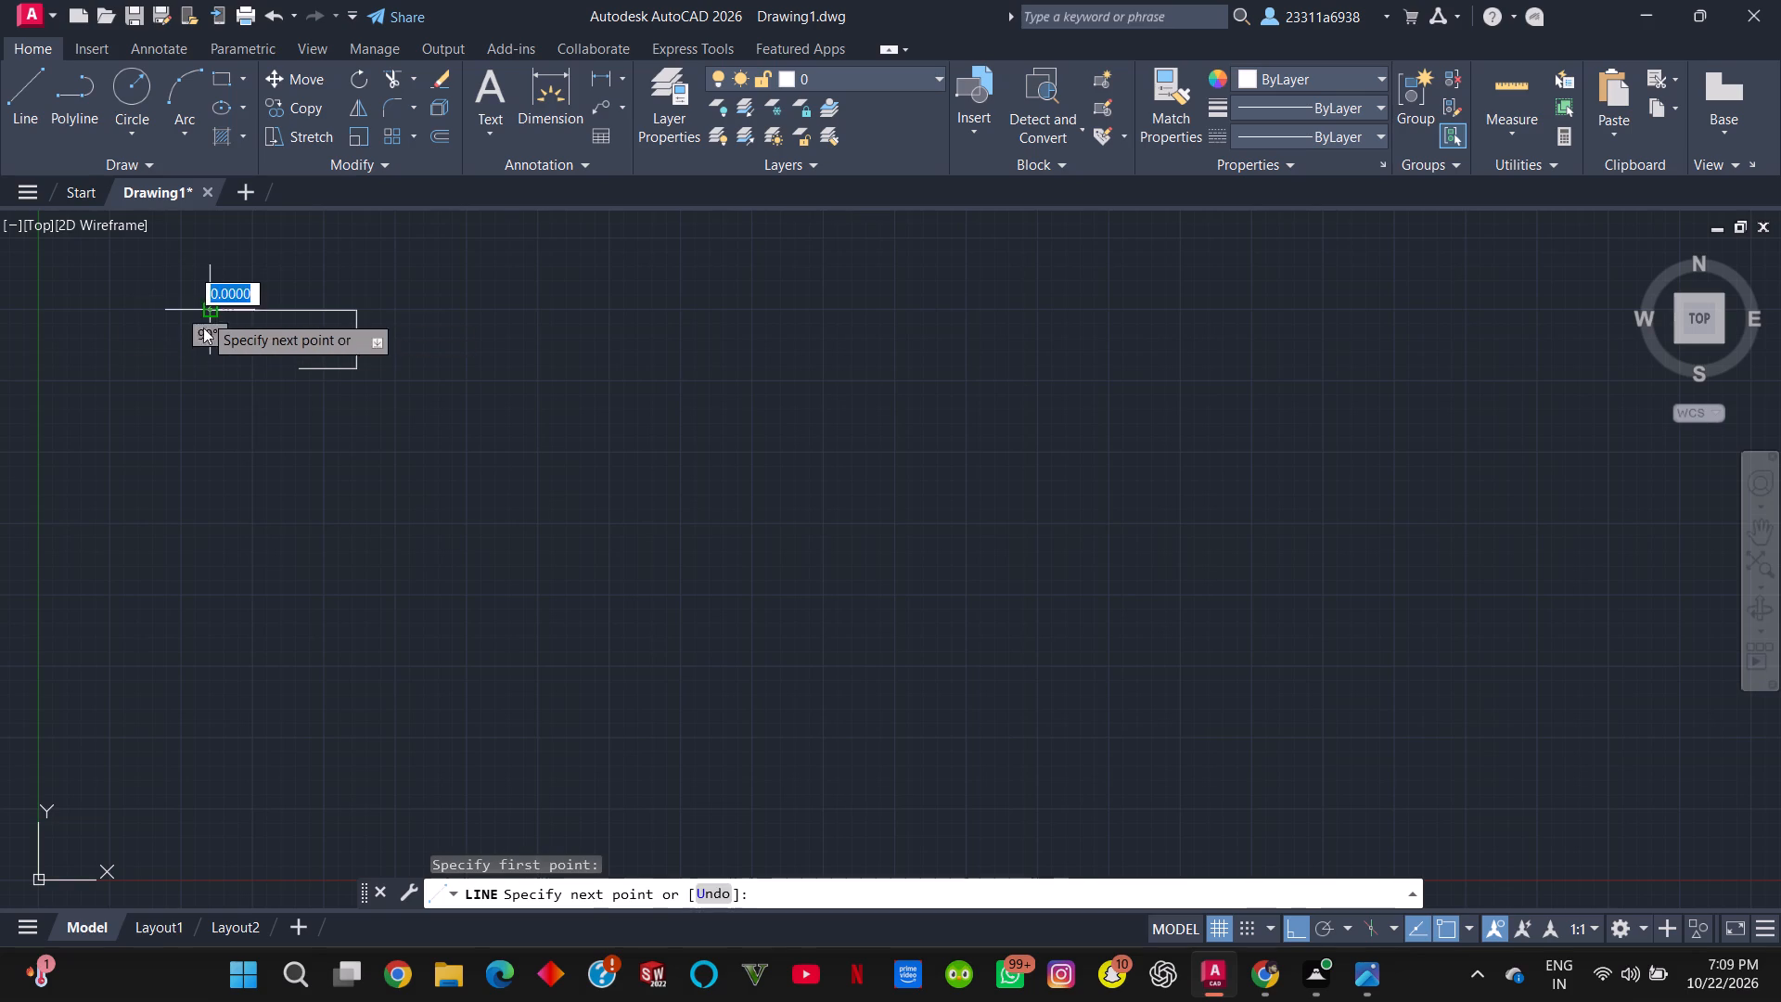
pyautogui.click(208, 552)
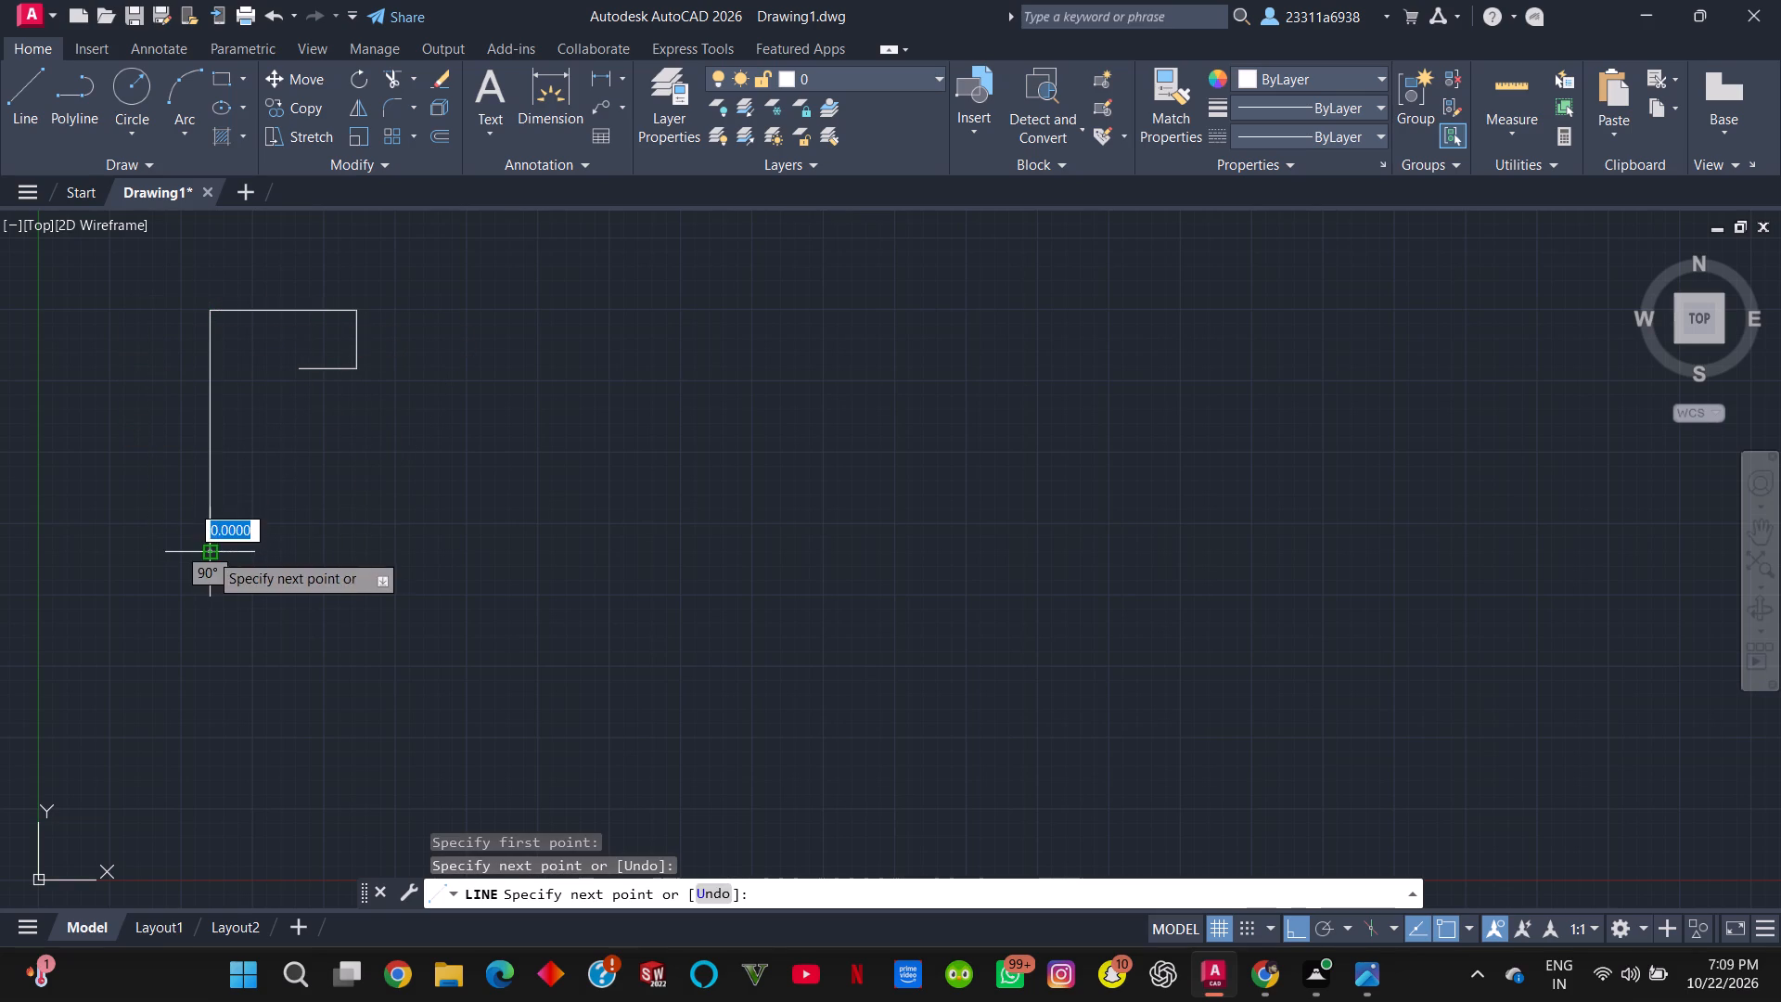
pyautogui.click(266, 560)
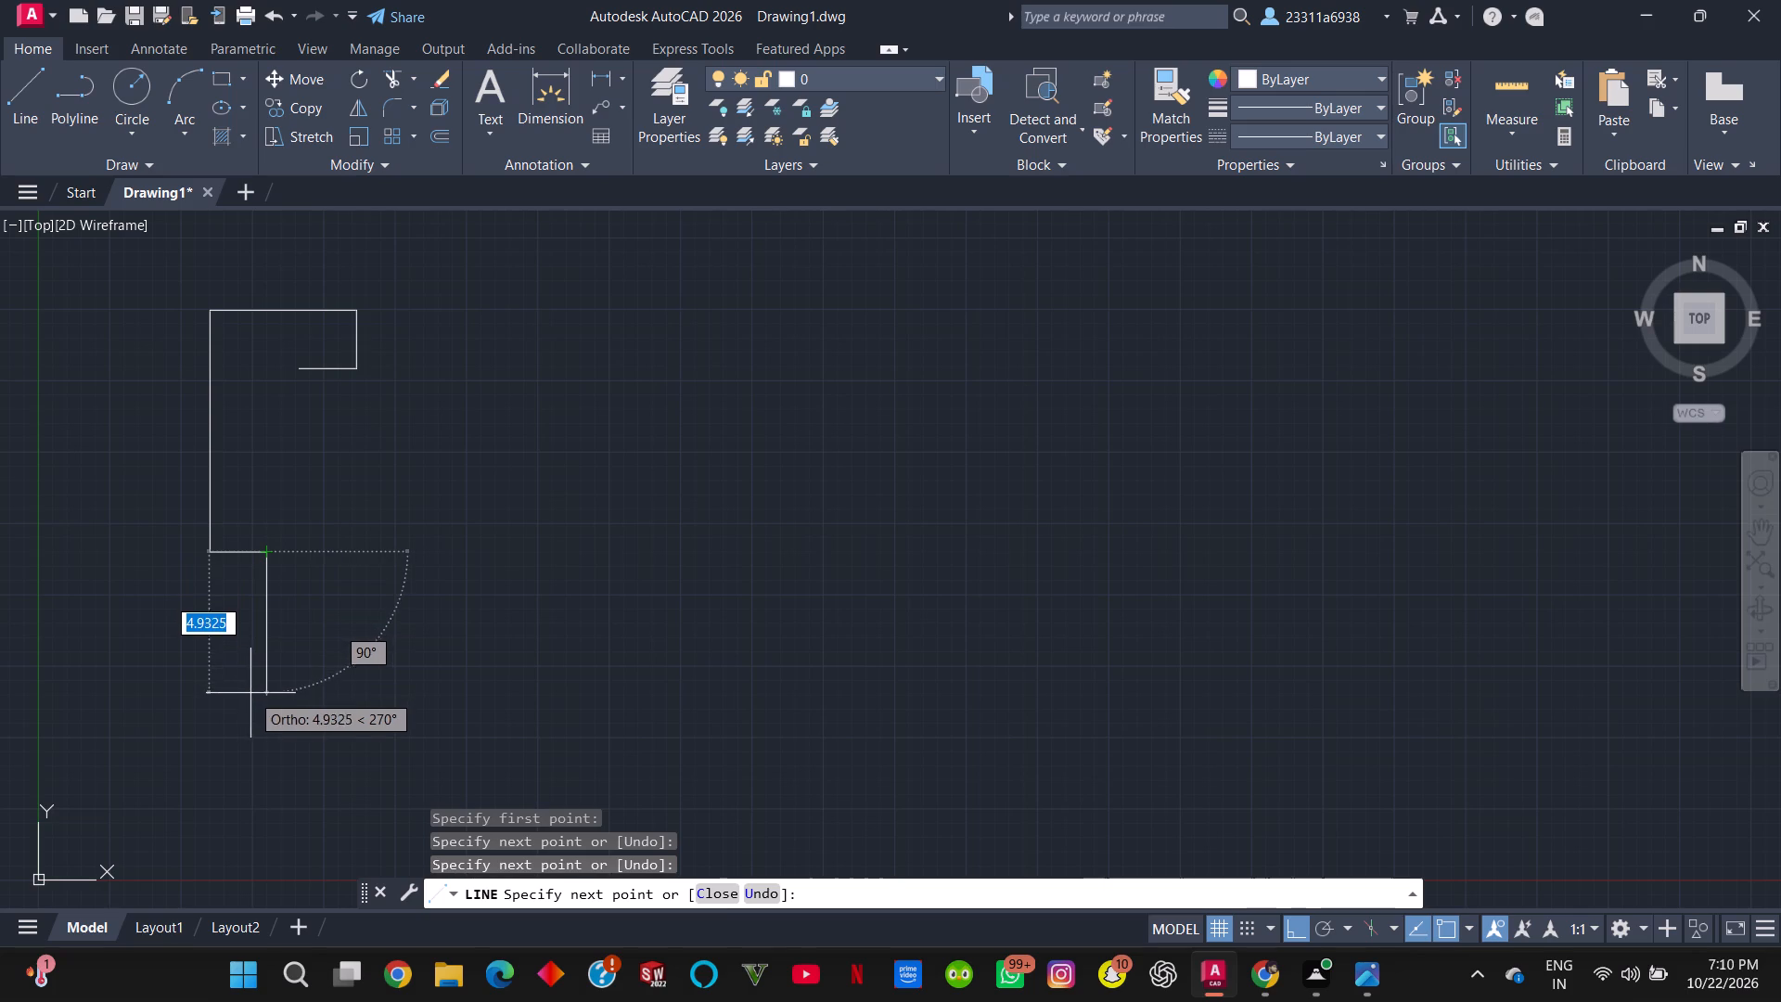
pyautogui.click(263, 693)
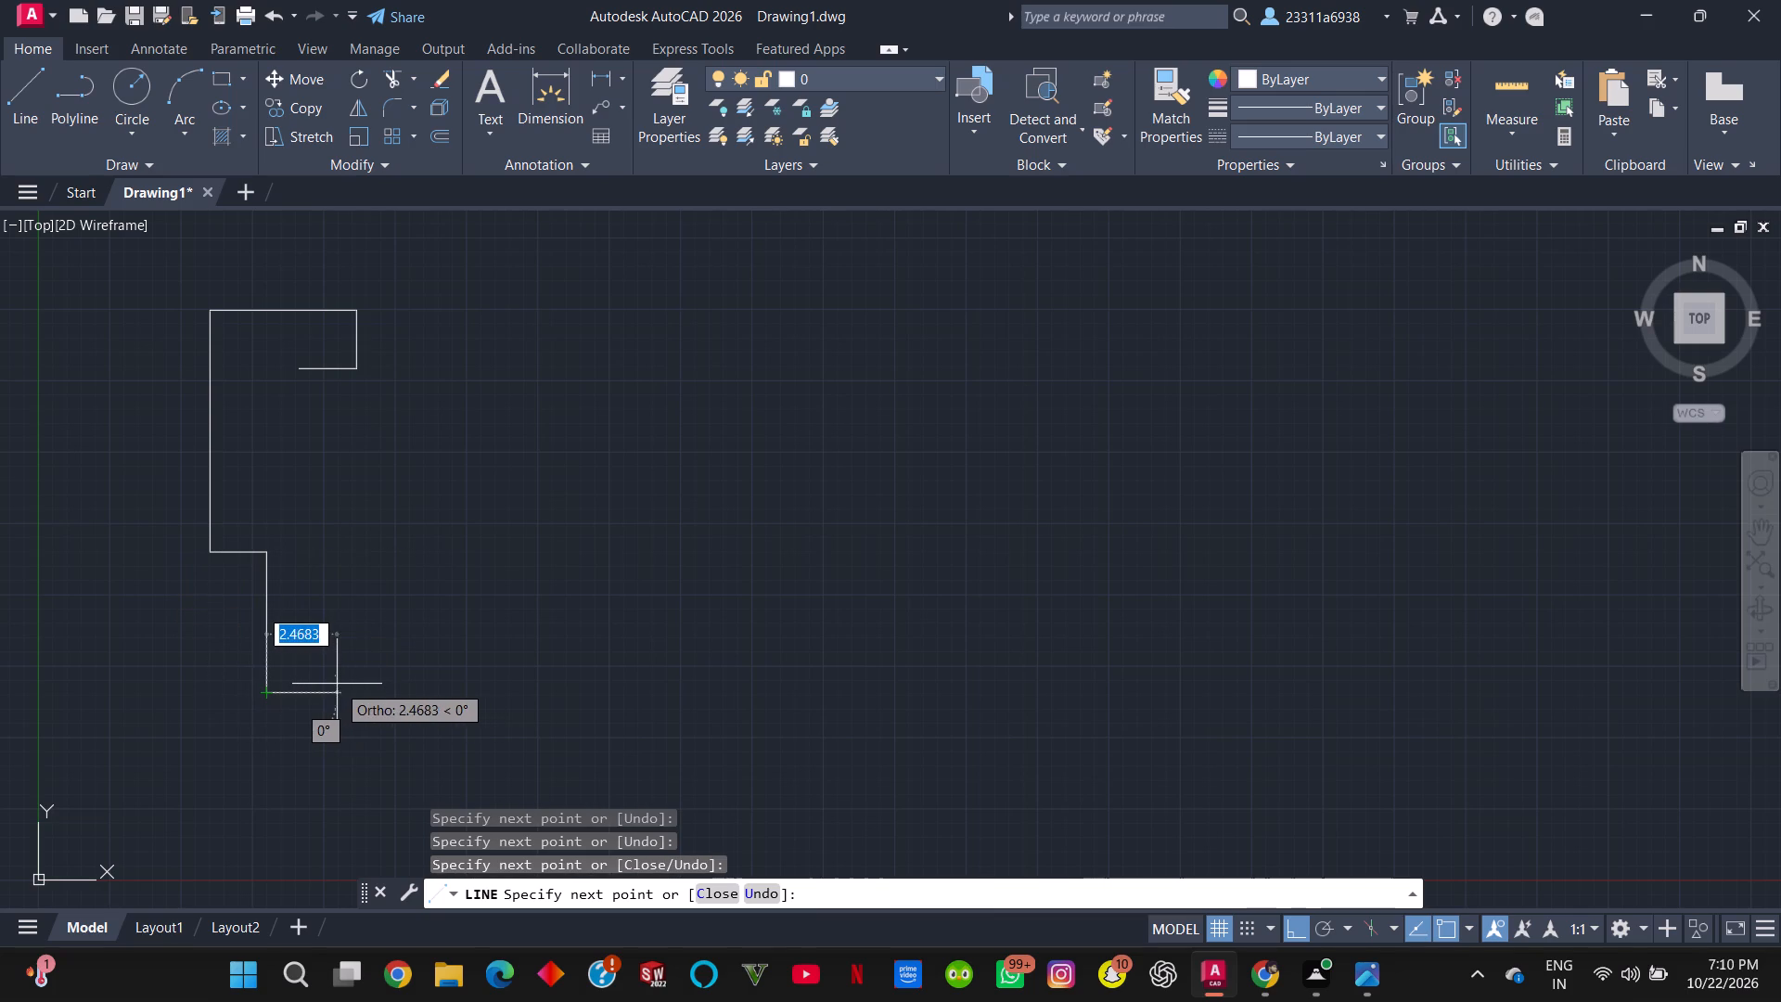
pyautogui.click(337, 684)
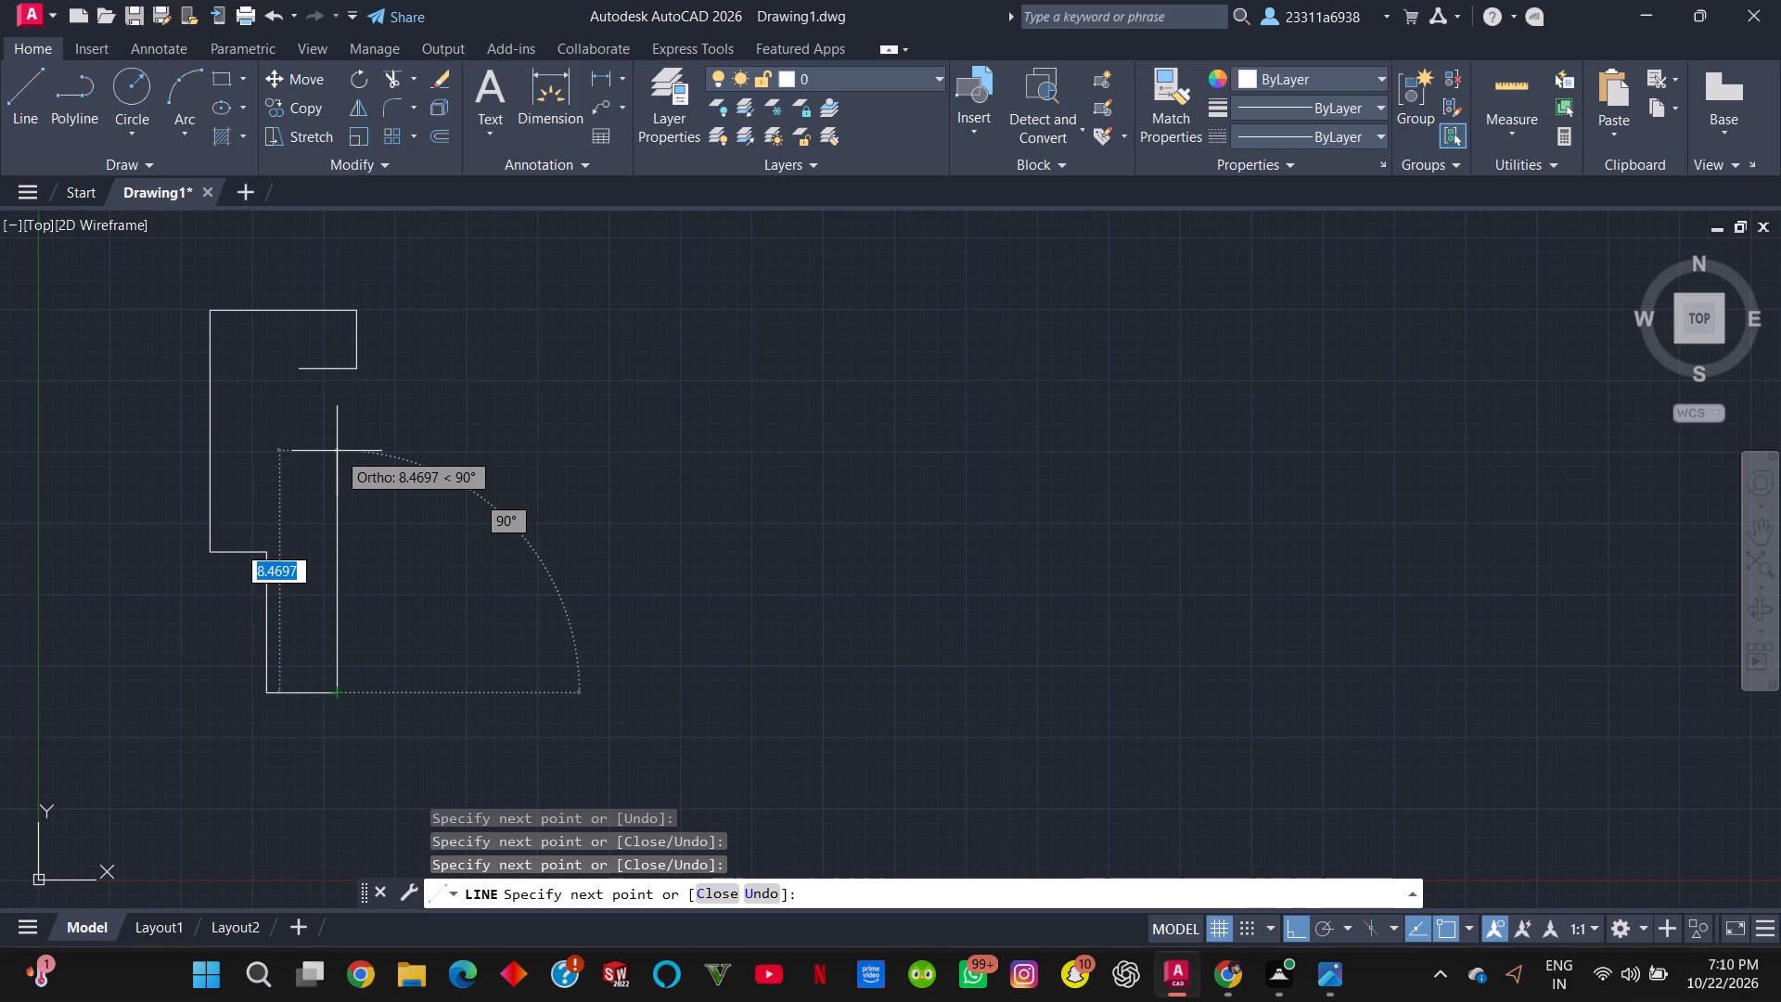
pyautogui.click(335, 475)
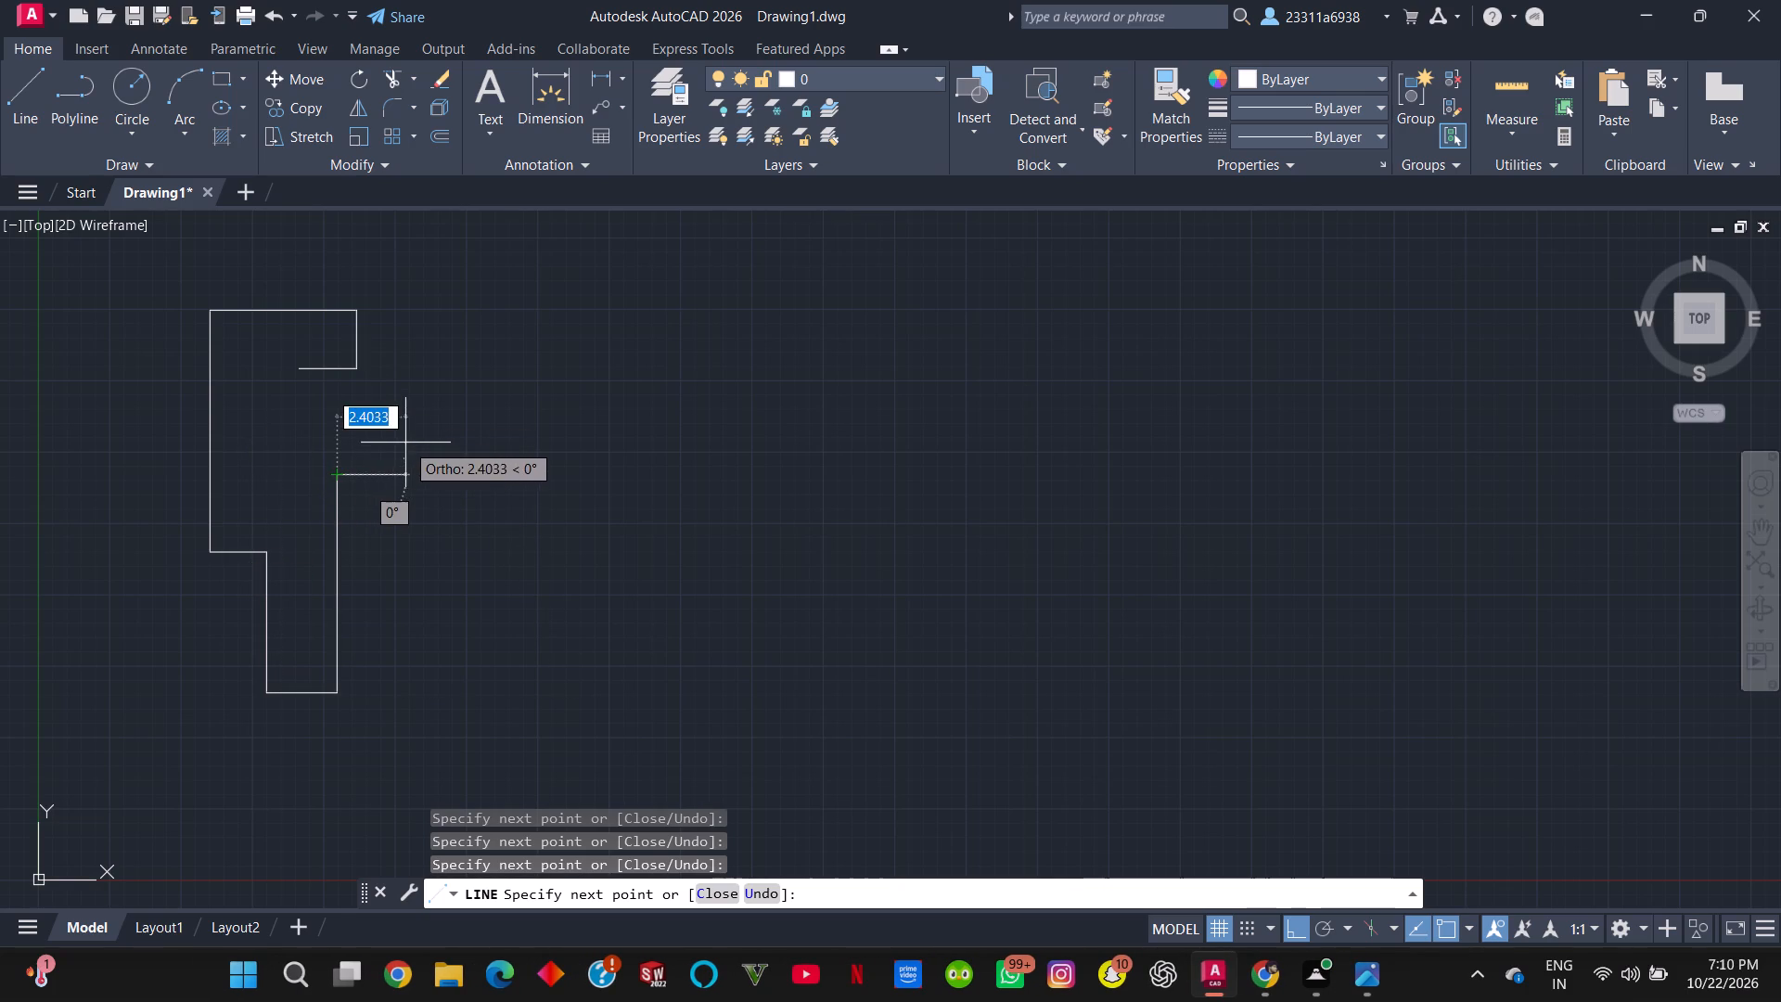
# Continue the outline with Ortho off for a diagonal about 2.2 units at about 45° up-right, and with Ortho on for a vertical about 1.9 up.
pyautogui.press('F8')
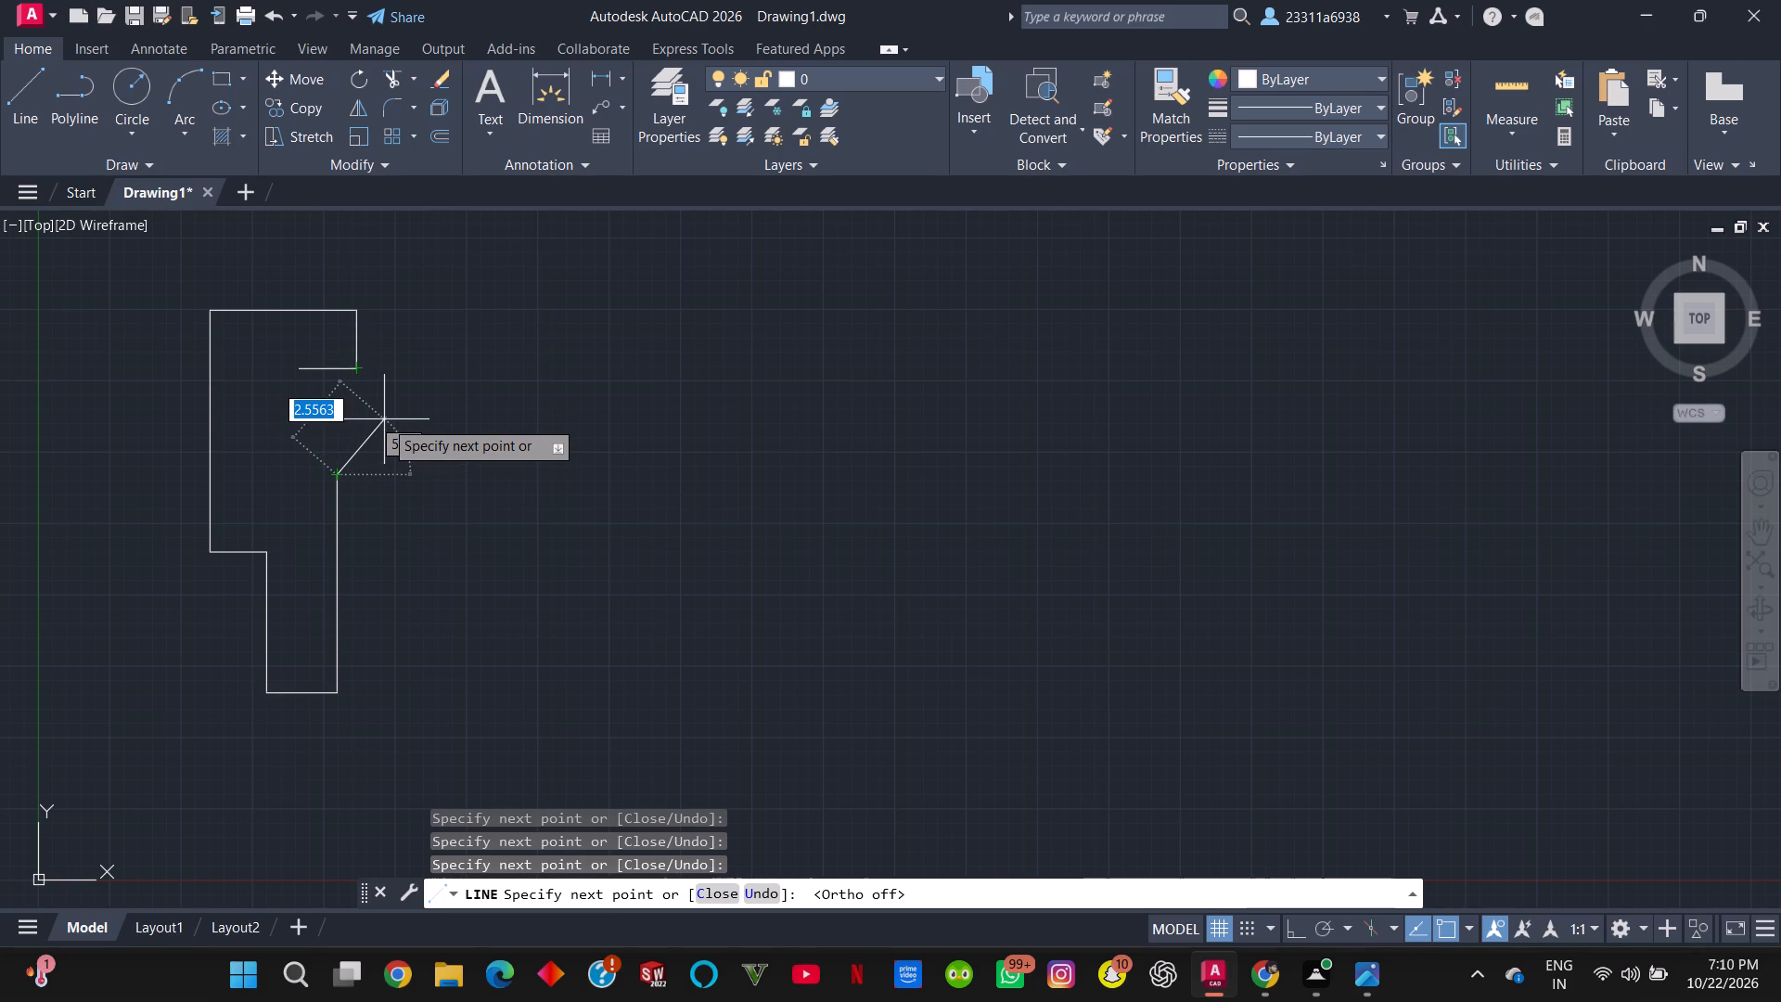
pyautogui.scroll(2, 384, 419)
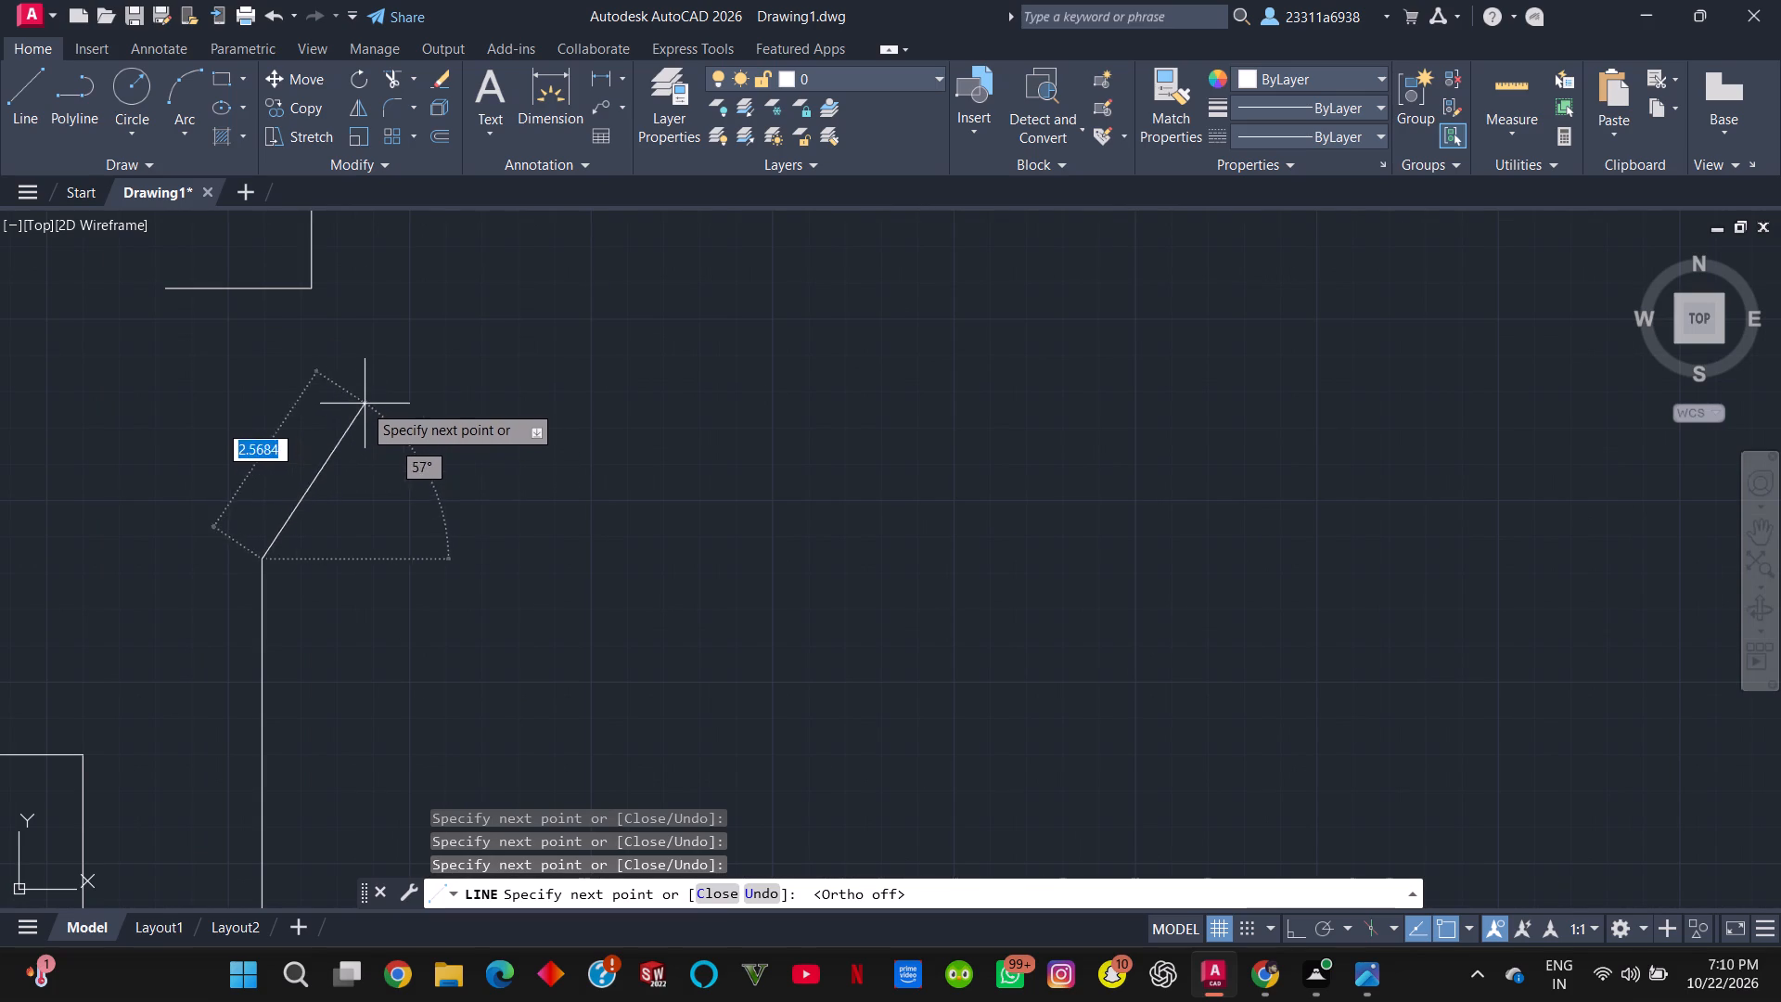
pyautogui.click(377, 444)
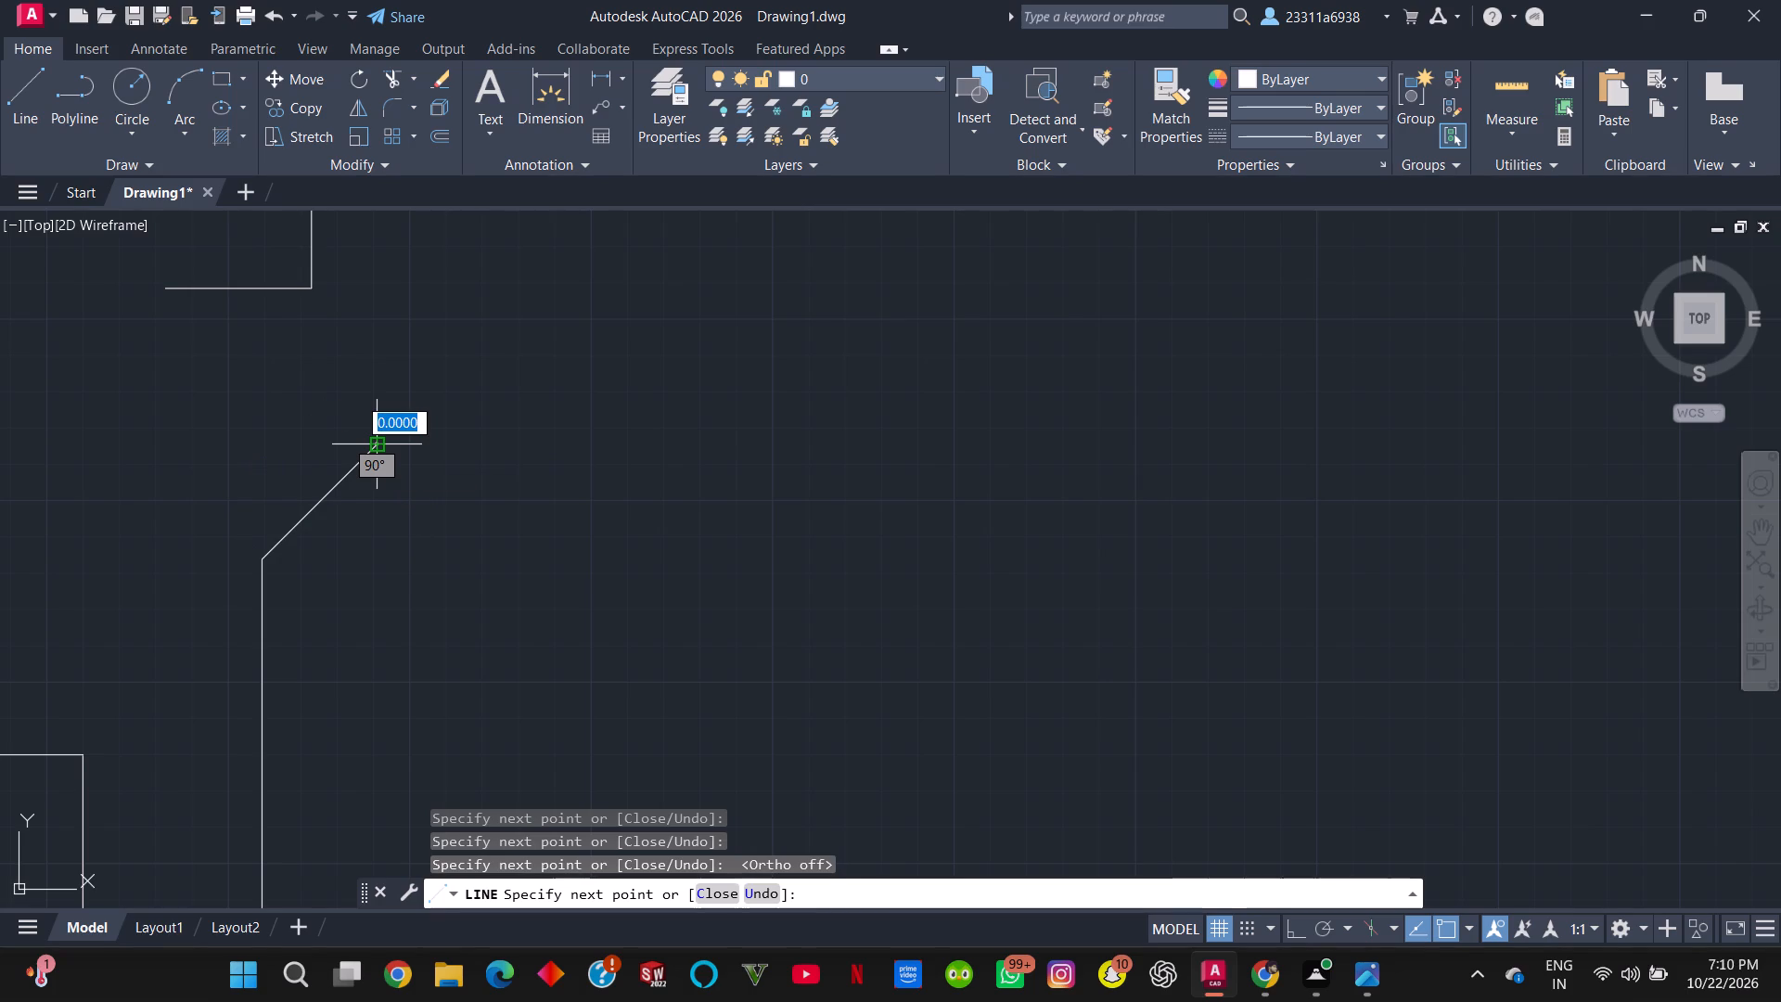
pyautogui.scroll(2, 375, 280)
pyautogui.scroll(-4, 375, 296)
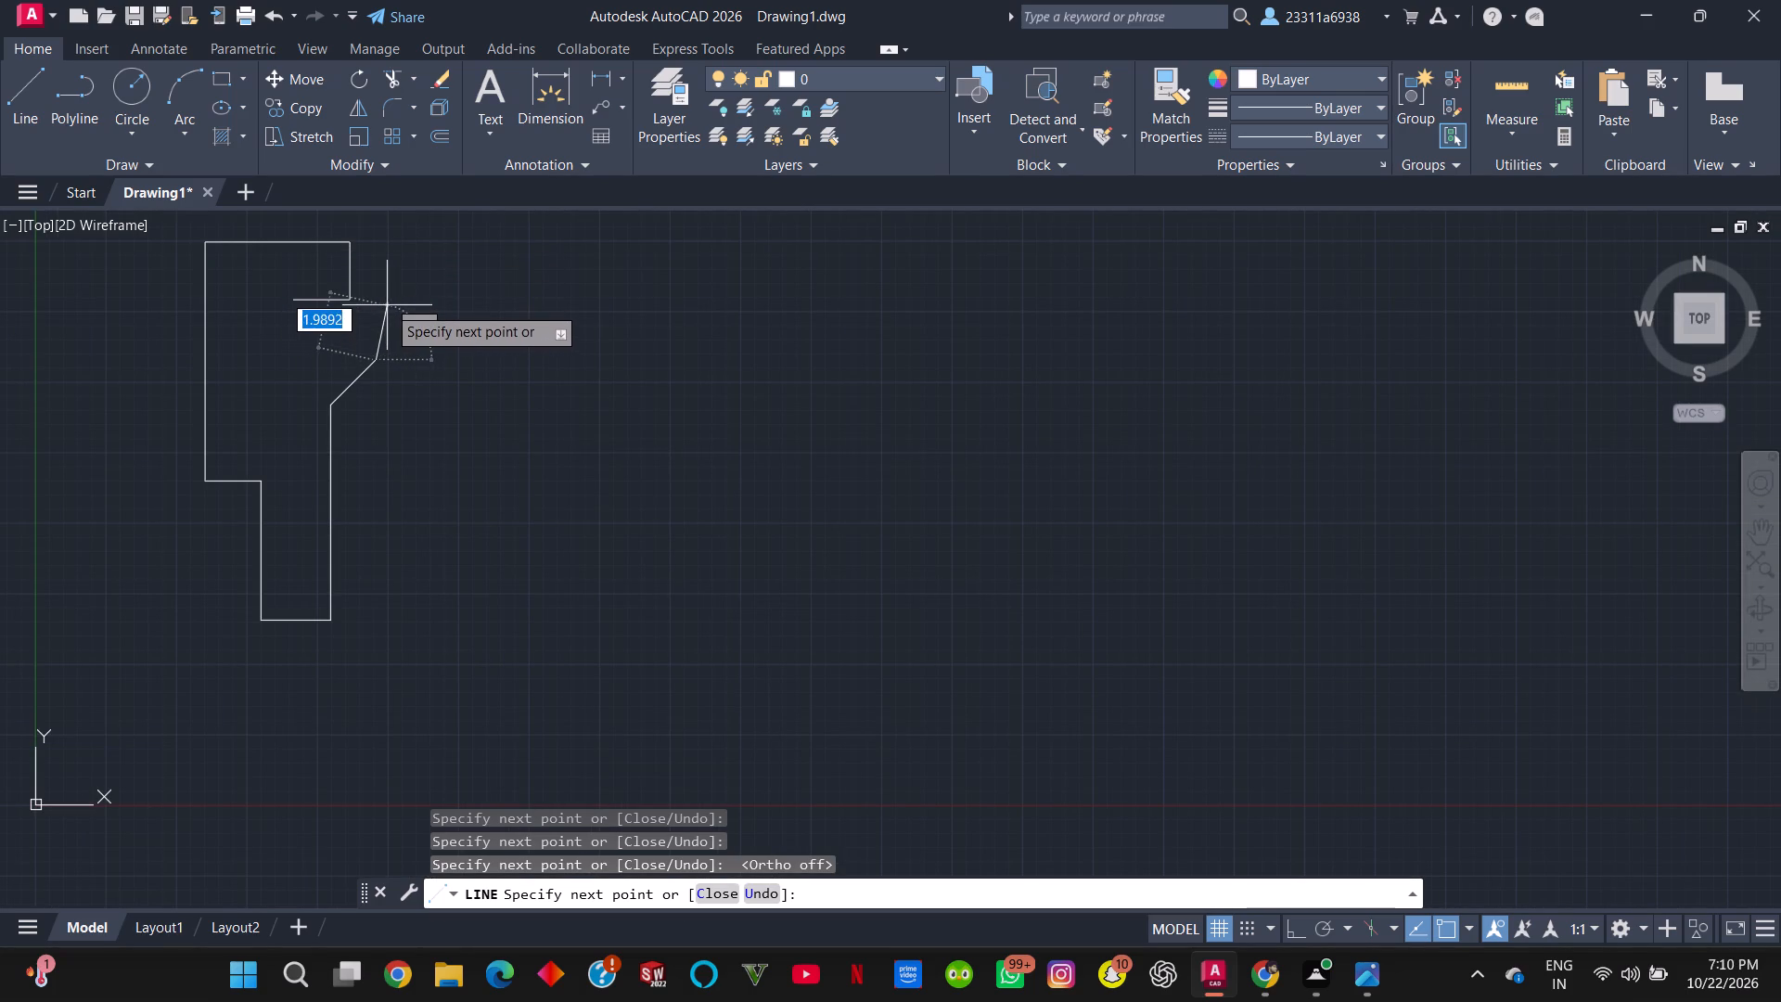
pyautogui.press('F8')
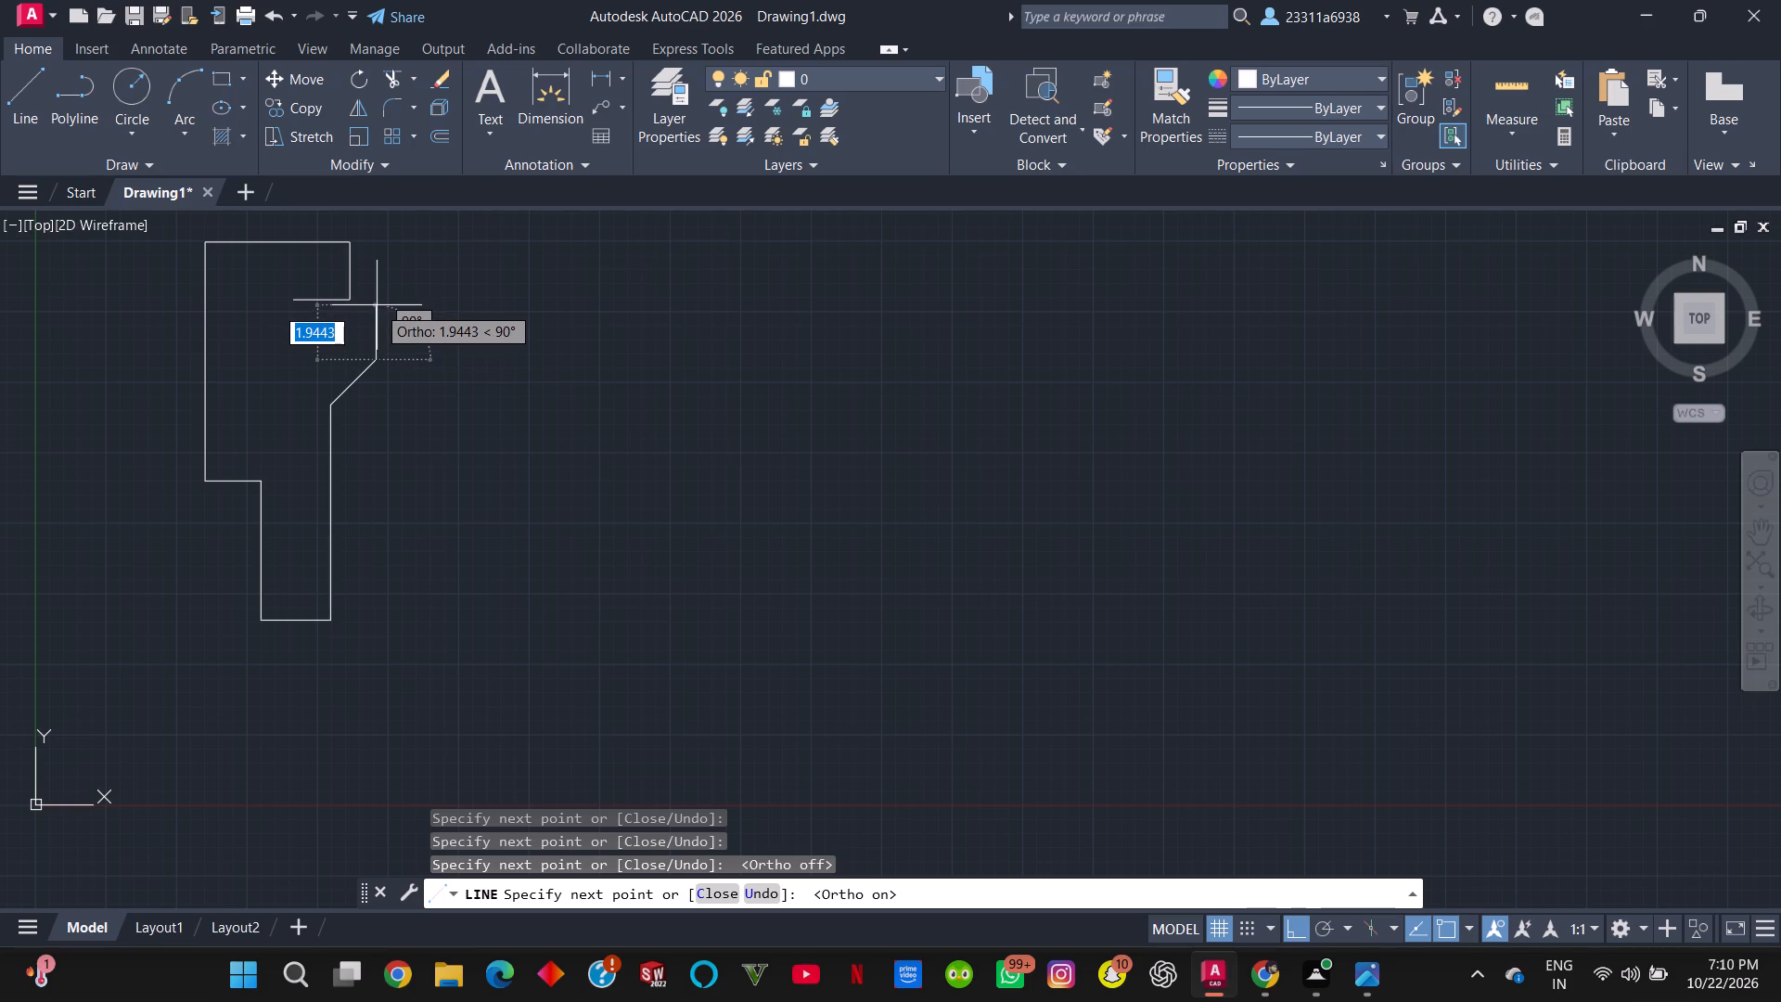
pyautogui.click(377, 305)
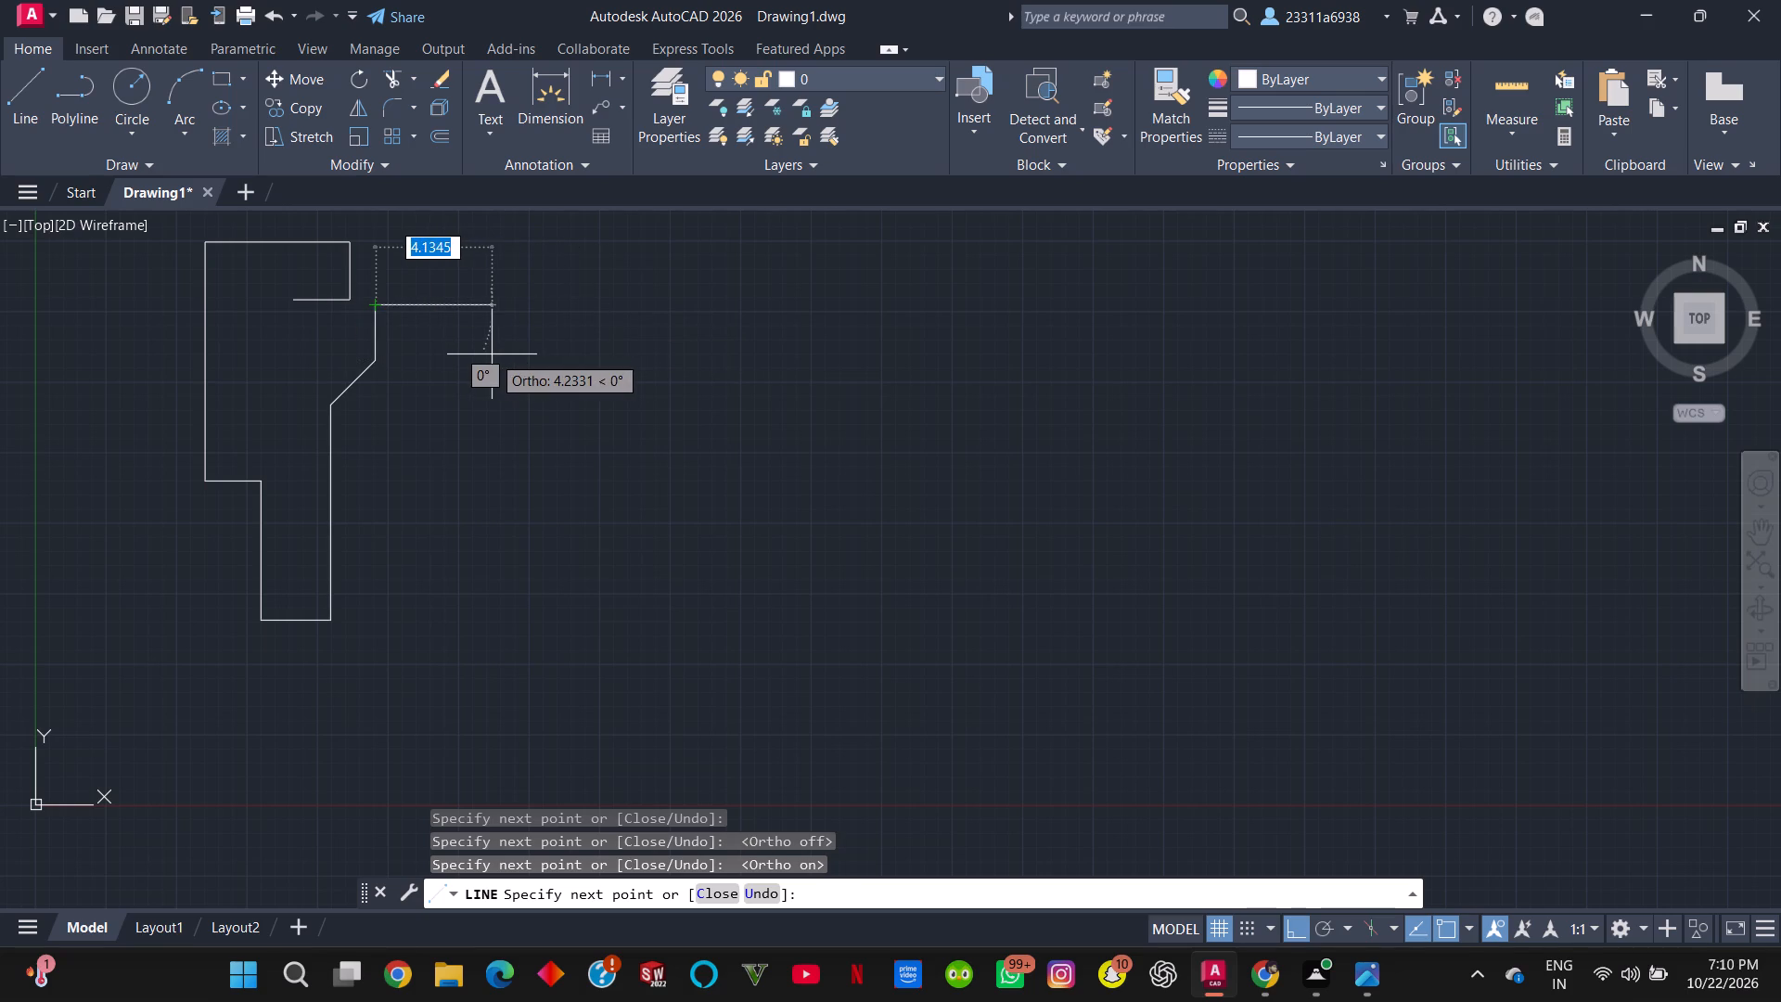
pyautogui.press('Escape')
# Erase the short vertical line at the top edge's right end and the short horizontal line attached to its lower end.
pyautogui.scroll(1, 206, 290)
pyautogui.scroll(-1, 314, 244)
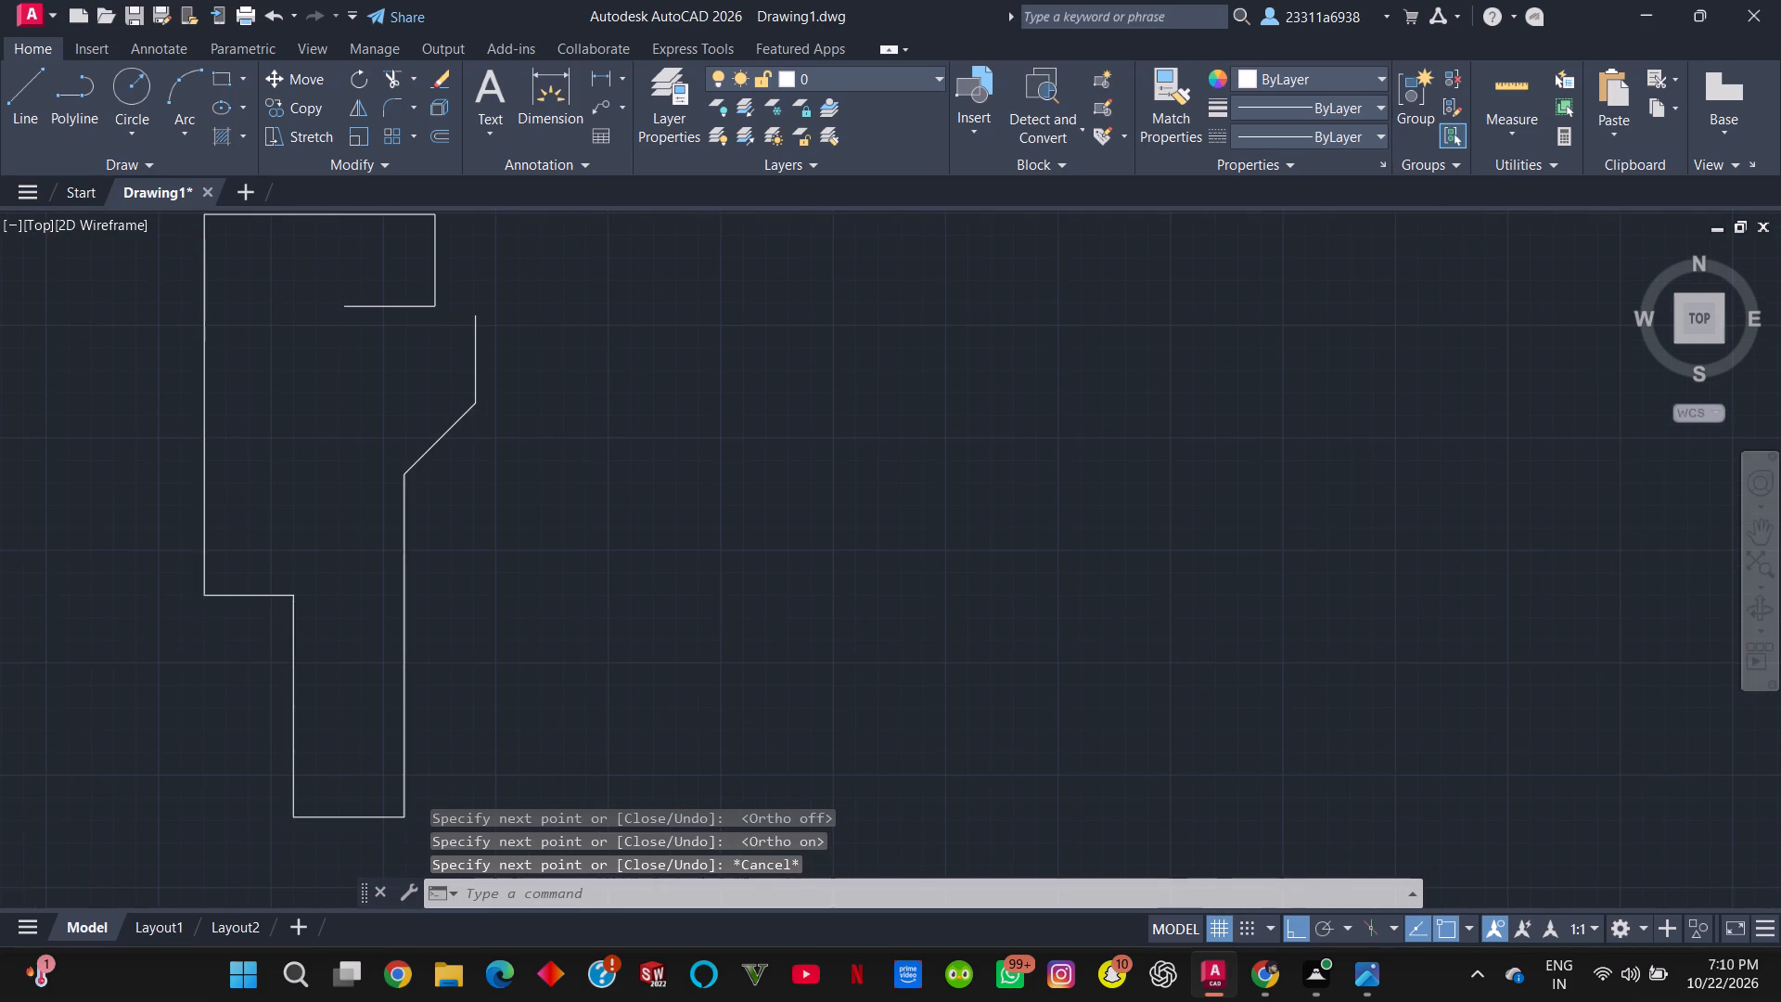
pyautogui.scroll(2, 327, 218)
pyautogui.scroll(-2, 328, 226)
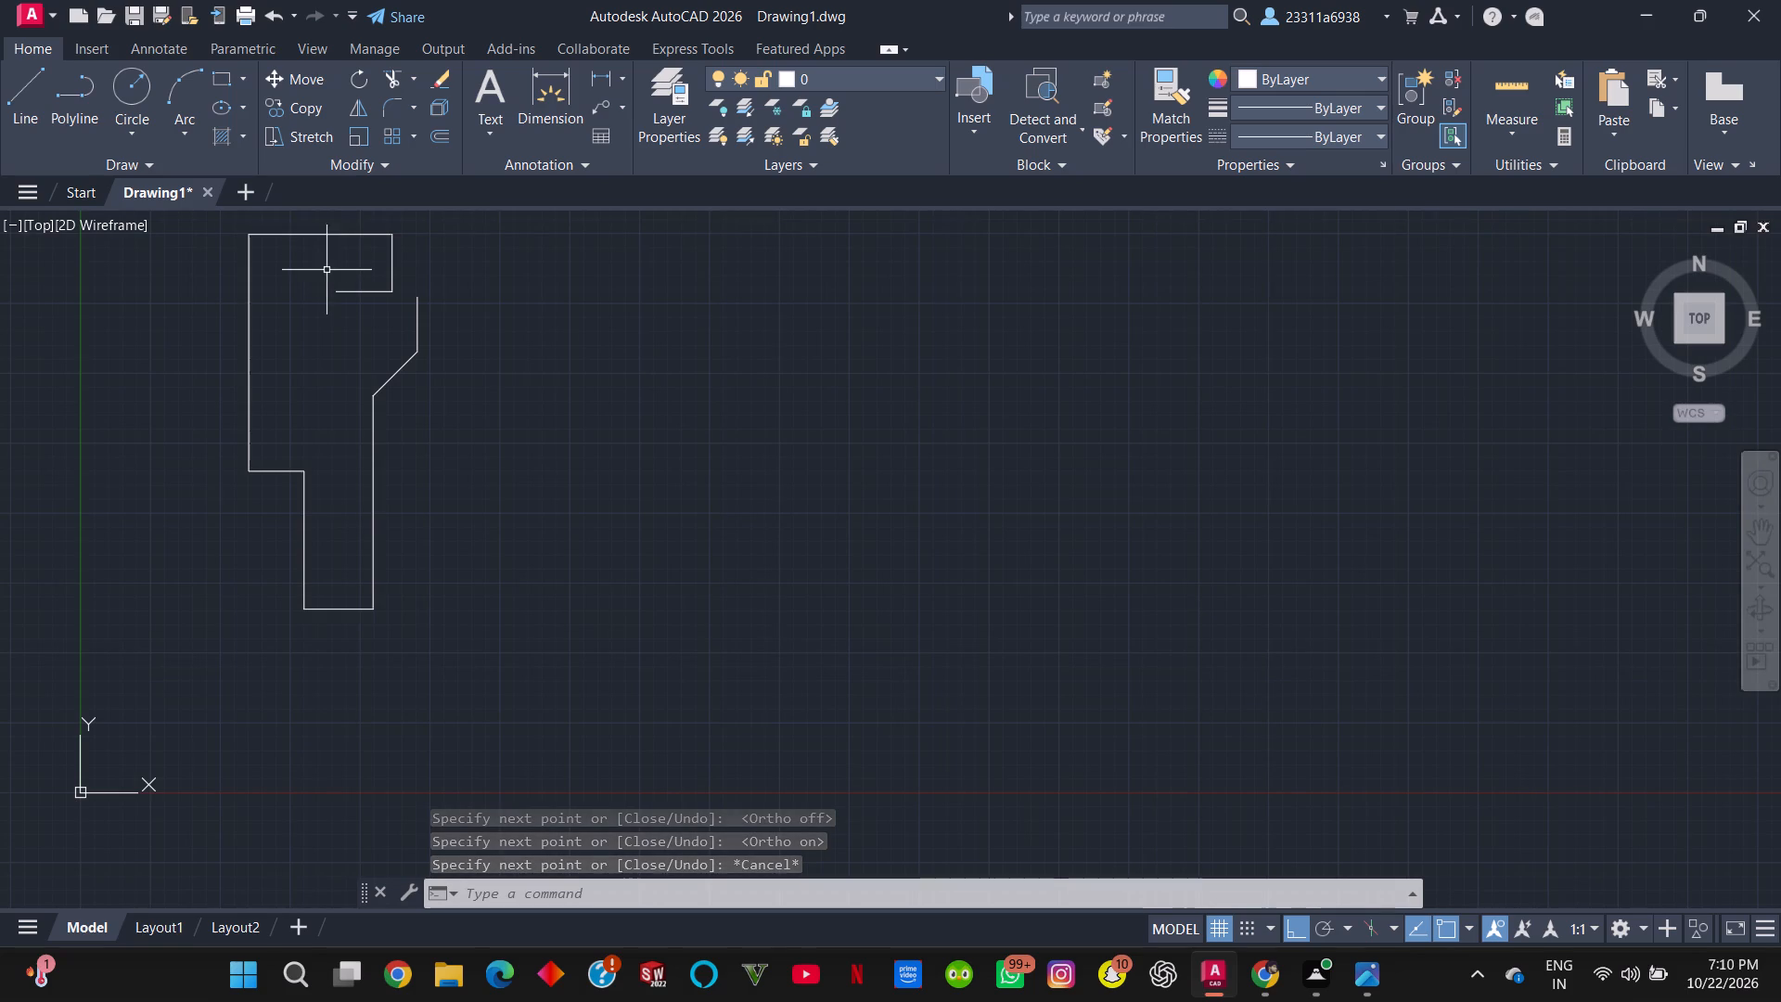
pyautogui.moveTo(337, 283); pyautogui.dragTo(359, 472, button='middle')
pyautogui.moveTo(368, 509); pyautogui.dragTo(378, 483)
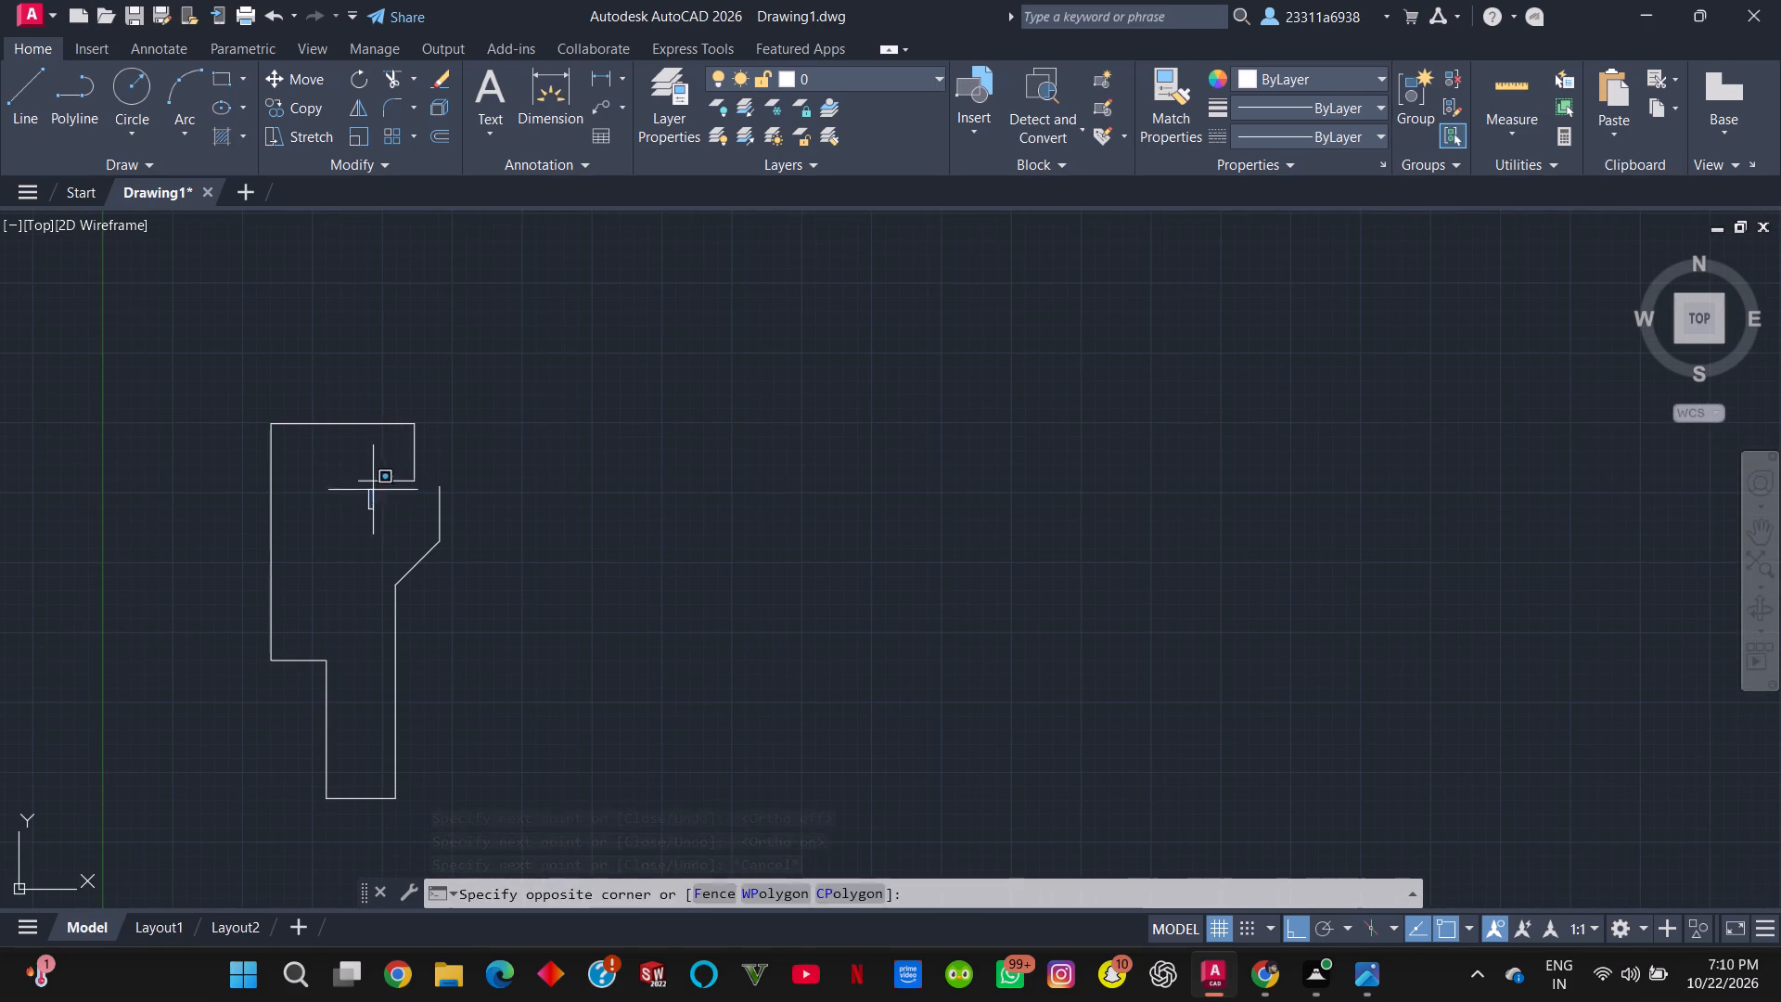
pyautogui.moveTo(378, 483); pyautogui.dragTo(424, 417)
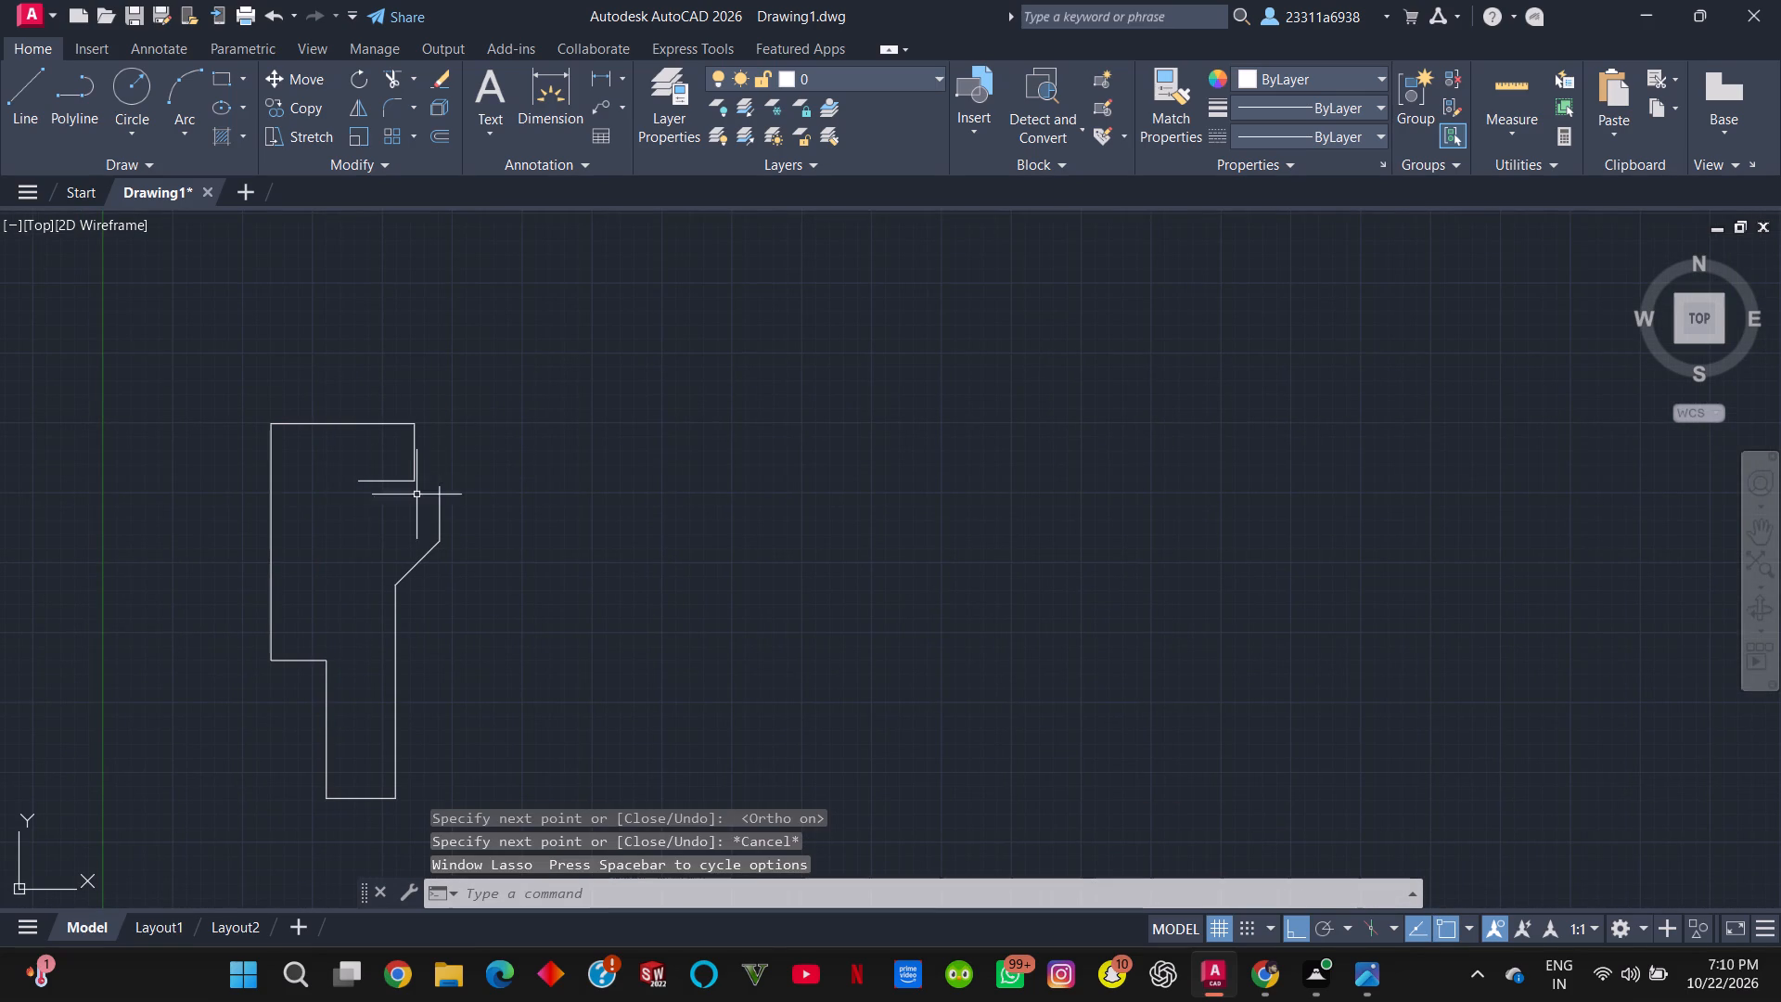
pyautogui.moveTo(441, 459); pyautogui.dragTo(386, 455)
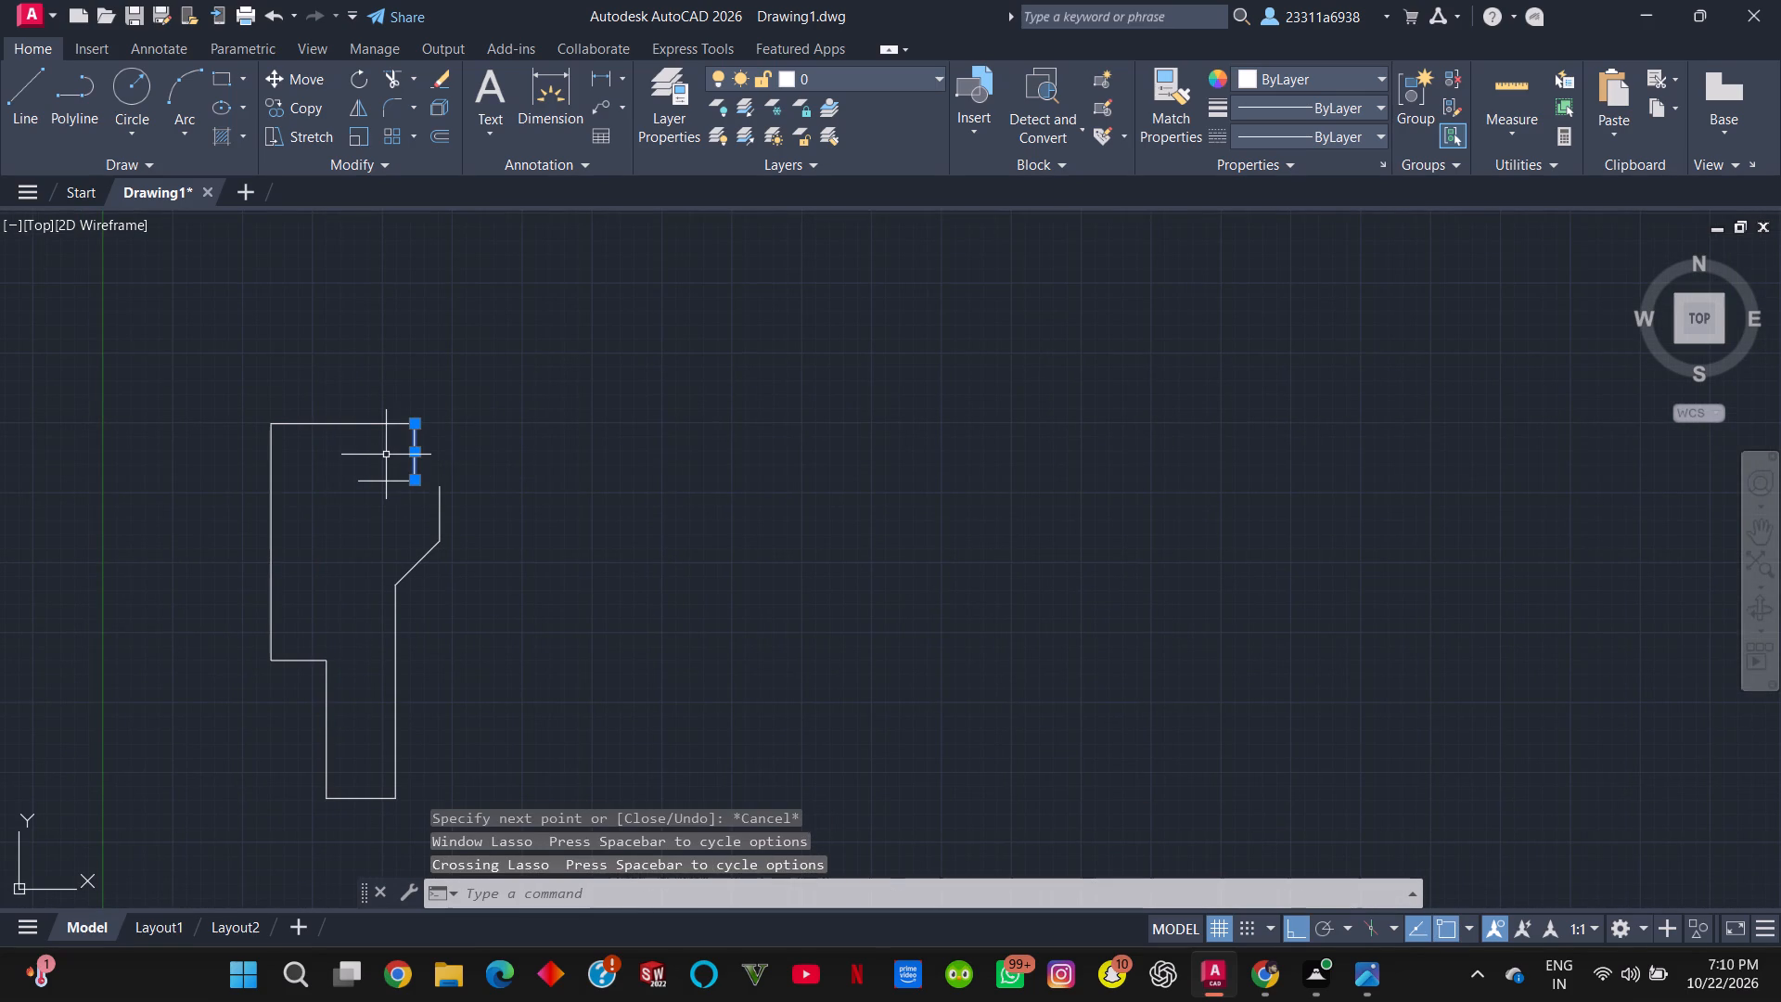
pyautogui.press('Delete')
pyautogui.moveTo(395, 462); pyautogui.dragTo(380, 508)
pyautogui.press('Delete')
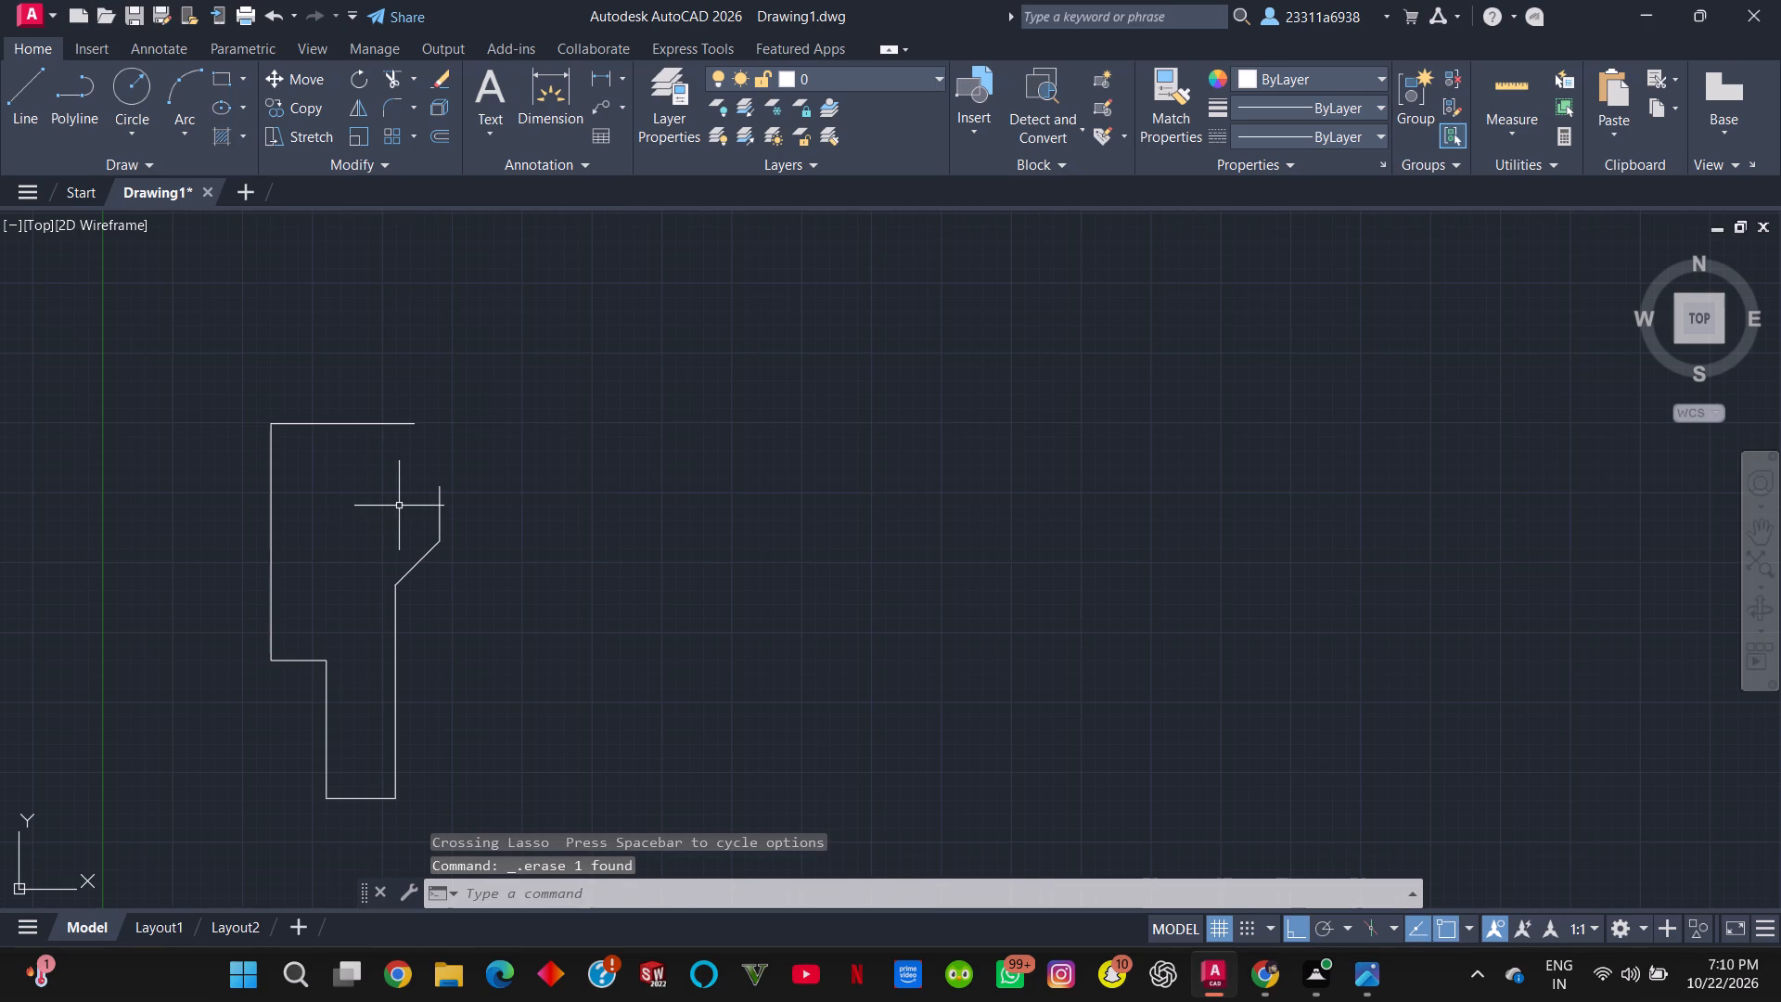
# Draw a horizontal line about 1.8 units to the left from the upper end of the short vertical above the diagonal.
pyautogui.click(35, 94)
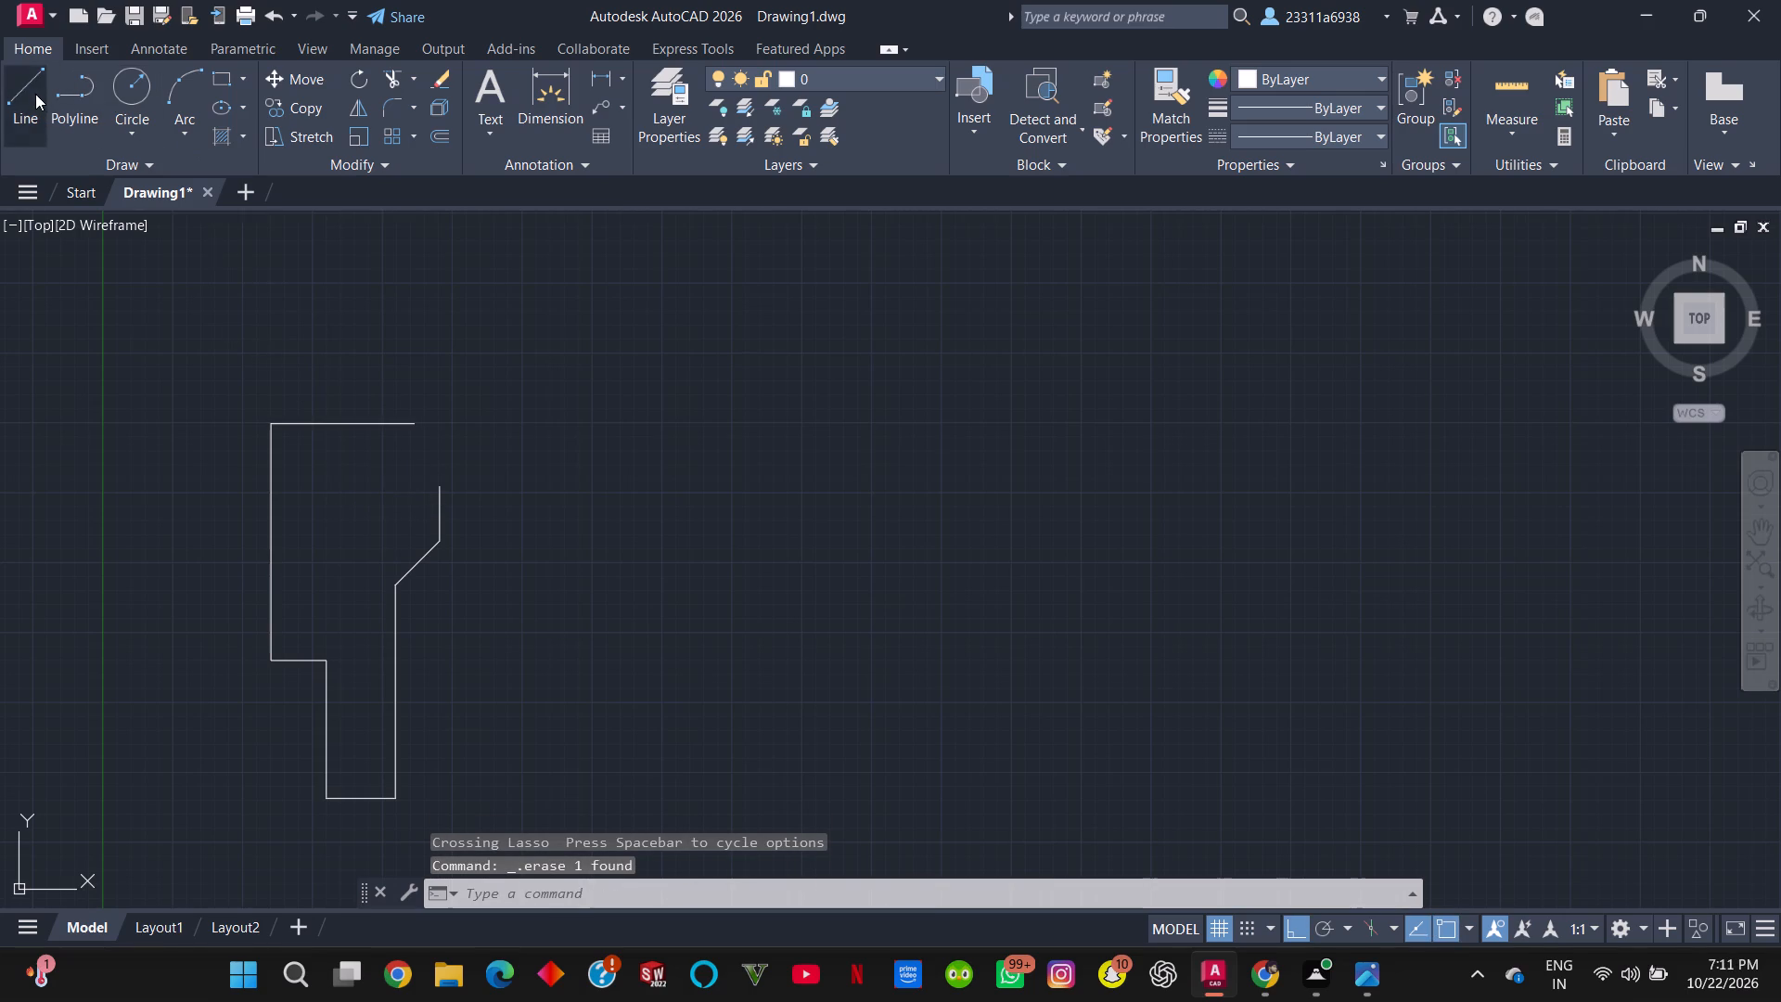
pyautogui.click(440, 487)
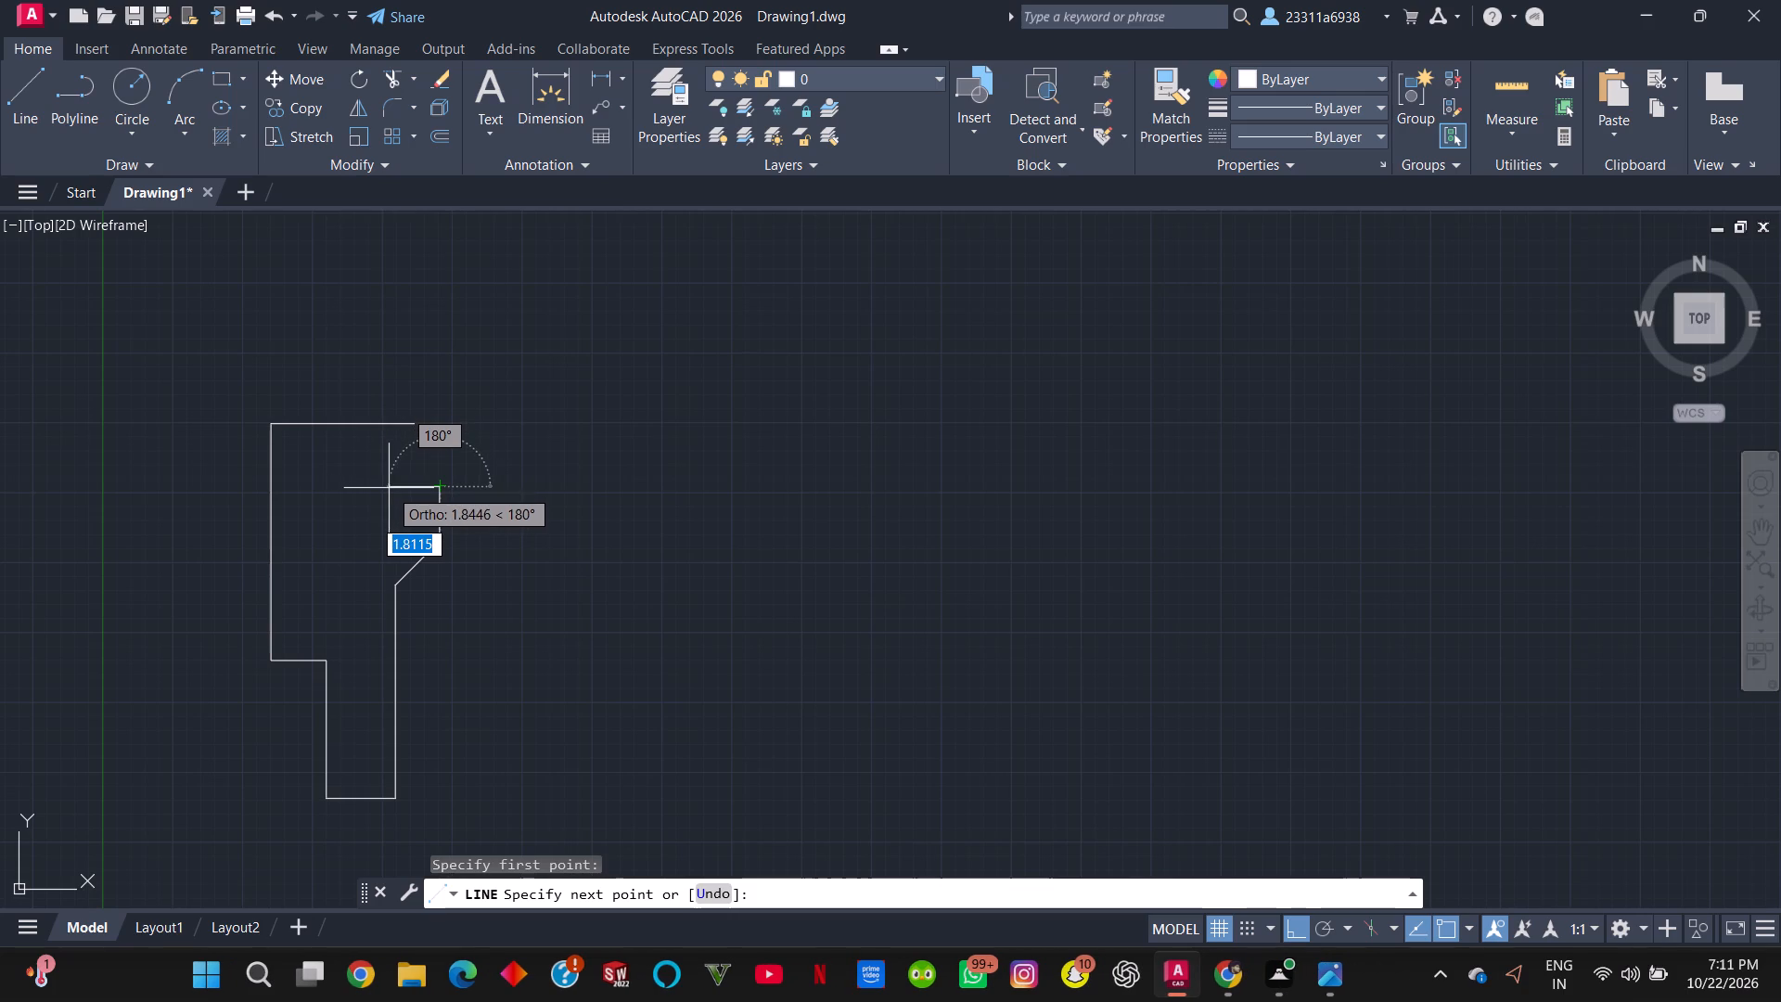
pyautogui.click(389, 488)
pyautogui.press('Escape')
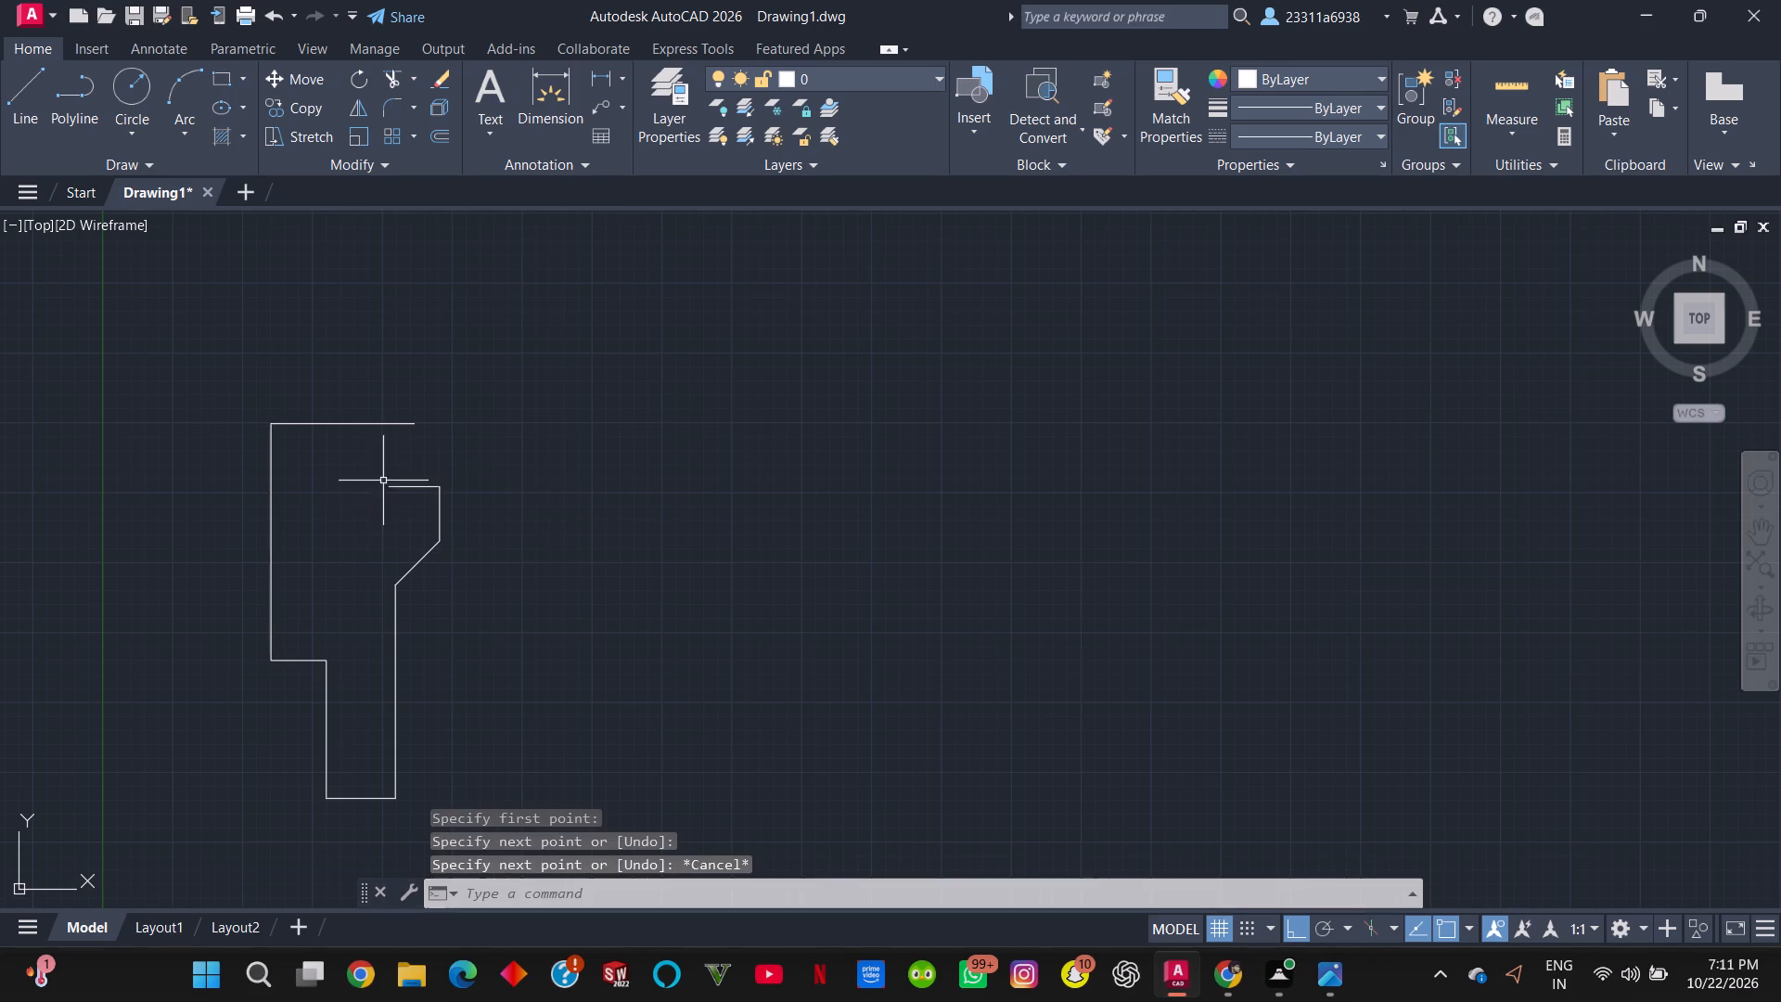
# Extend the top edge right about 0.9 units, continue briefly down, and draw left to align with the inner end of the slot's lower edge.
pyautogui.click(44, 106)
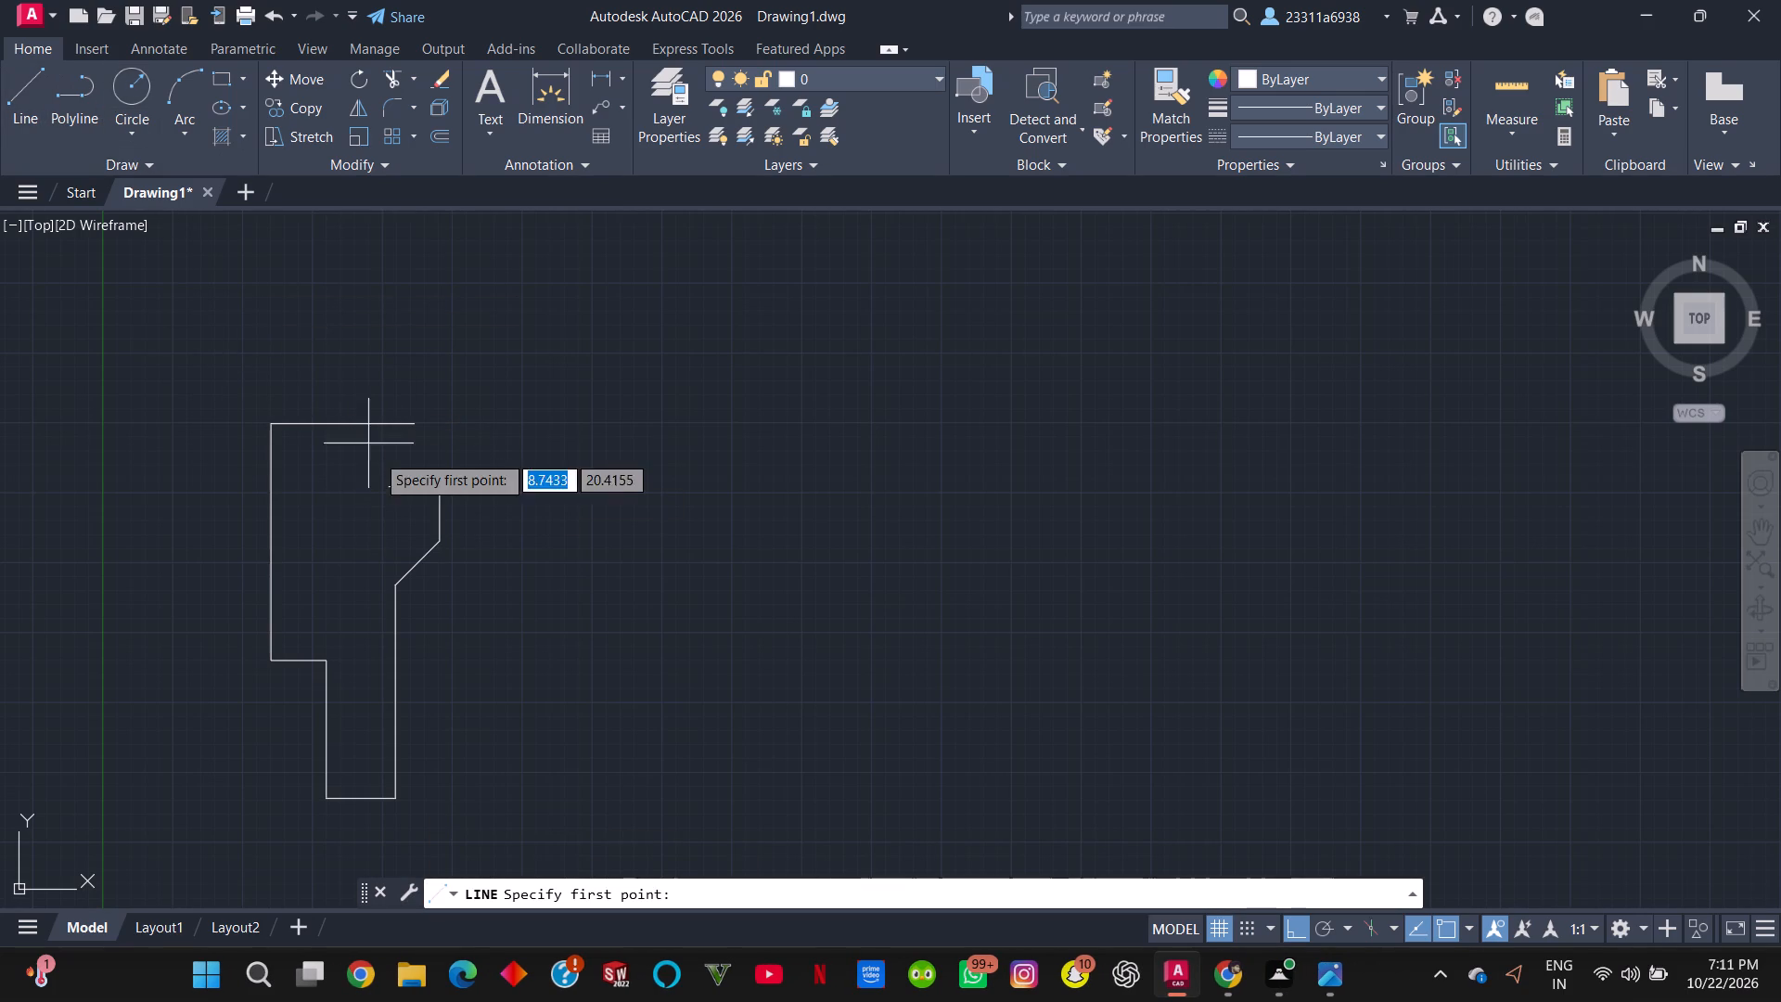
pyautogui.click(410, 427)
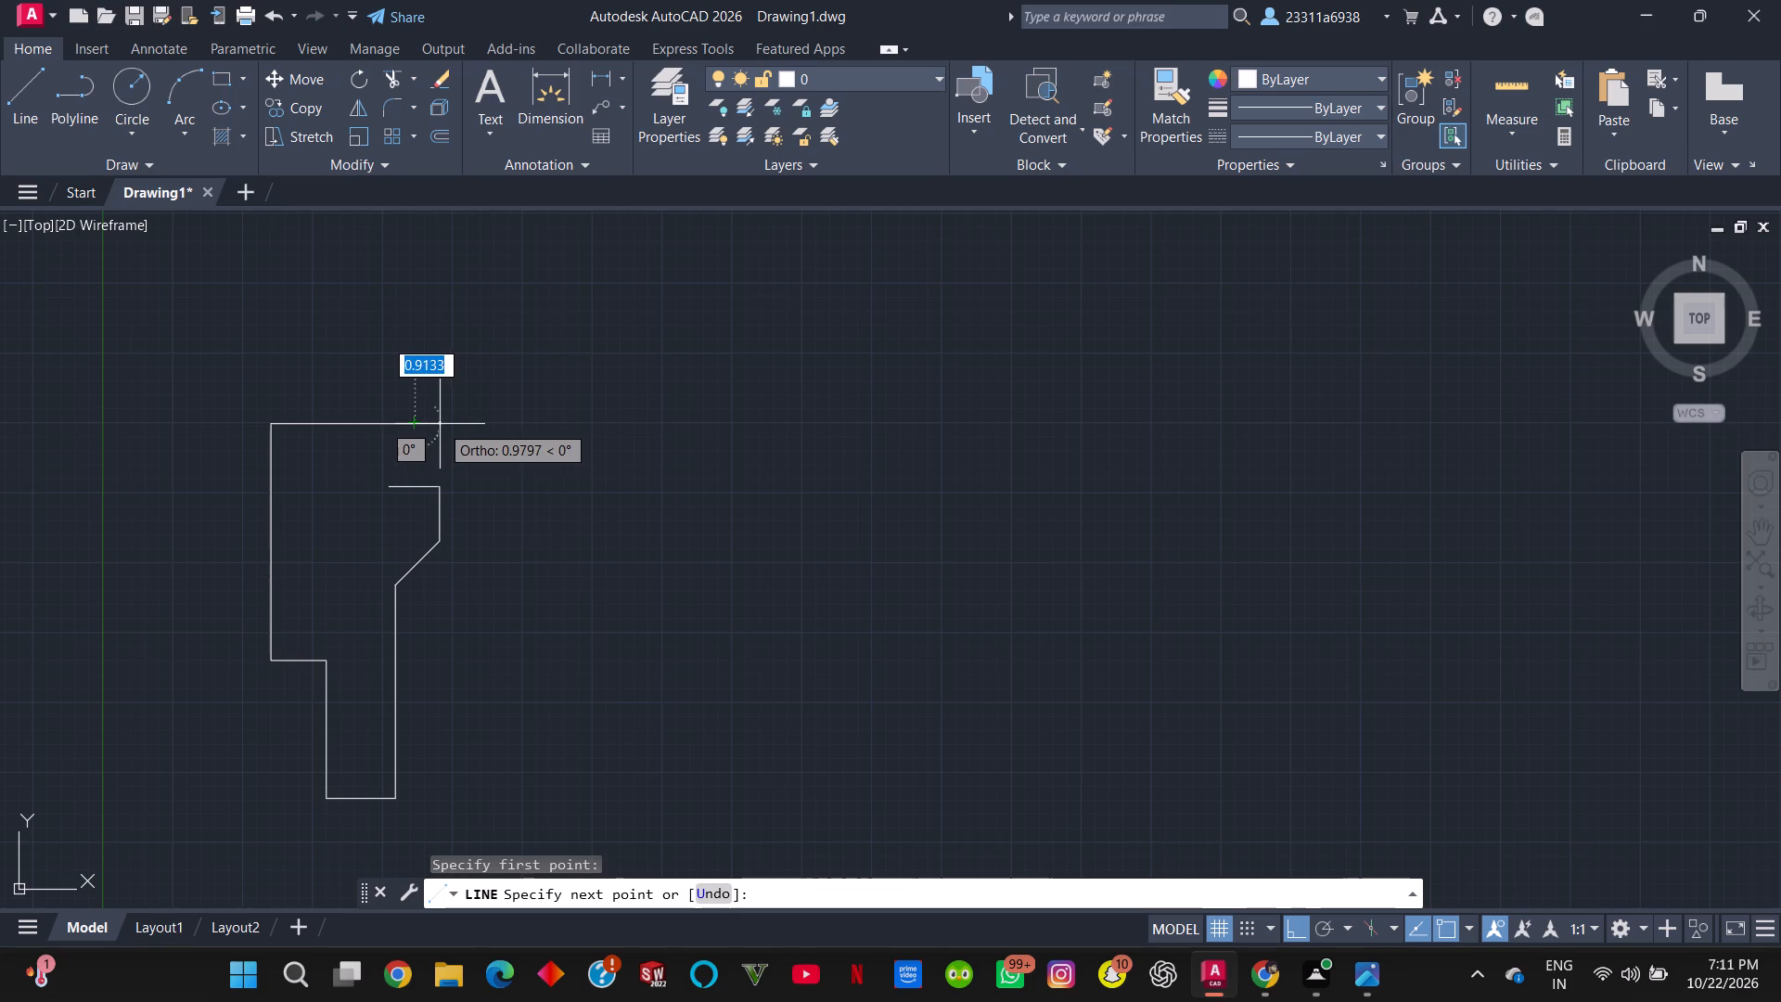
pyautogui.click(440, 424)
pyautogui.click(442, 457)
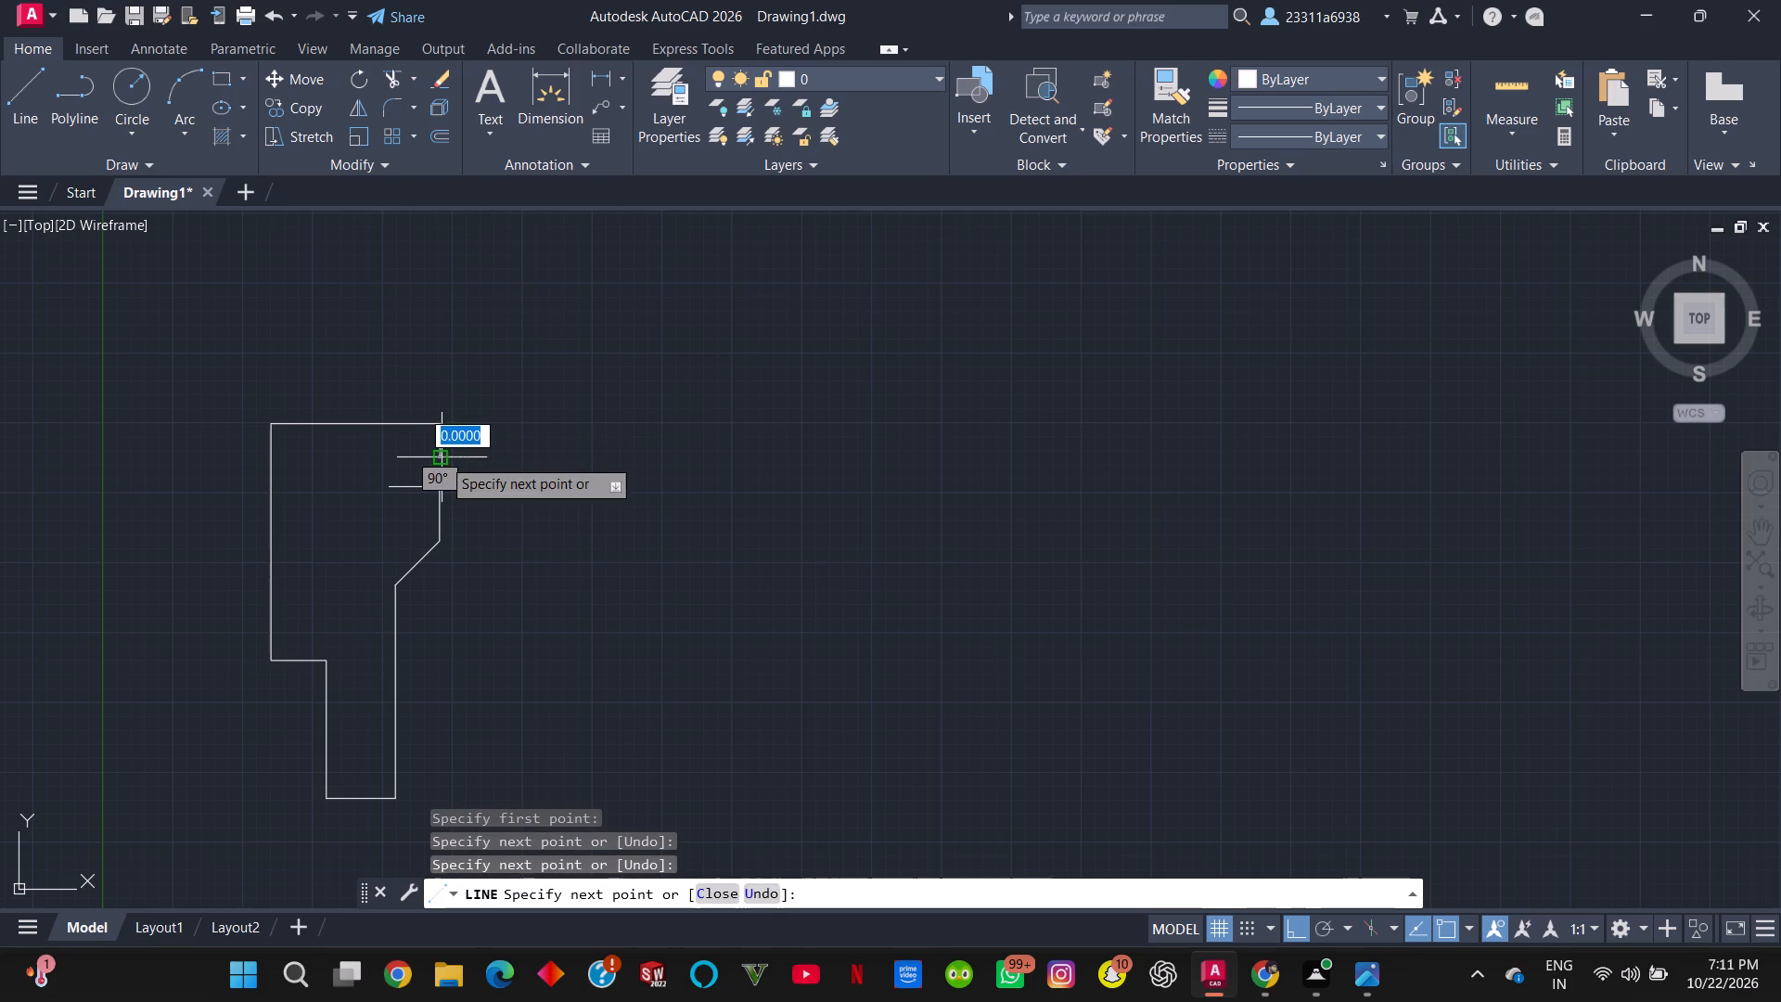
pyautogui.click(389, 458)
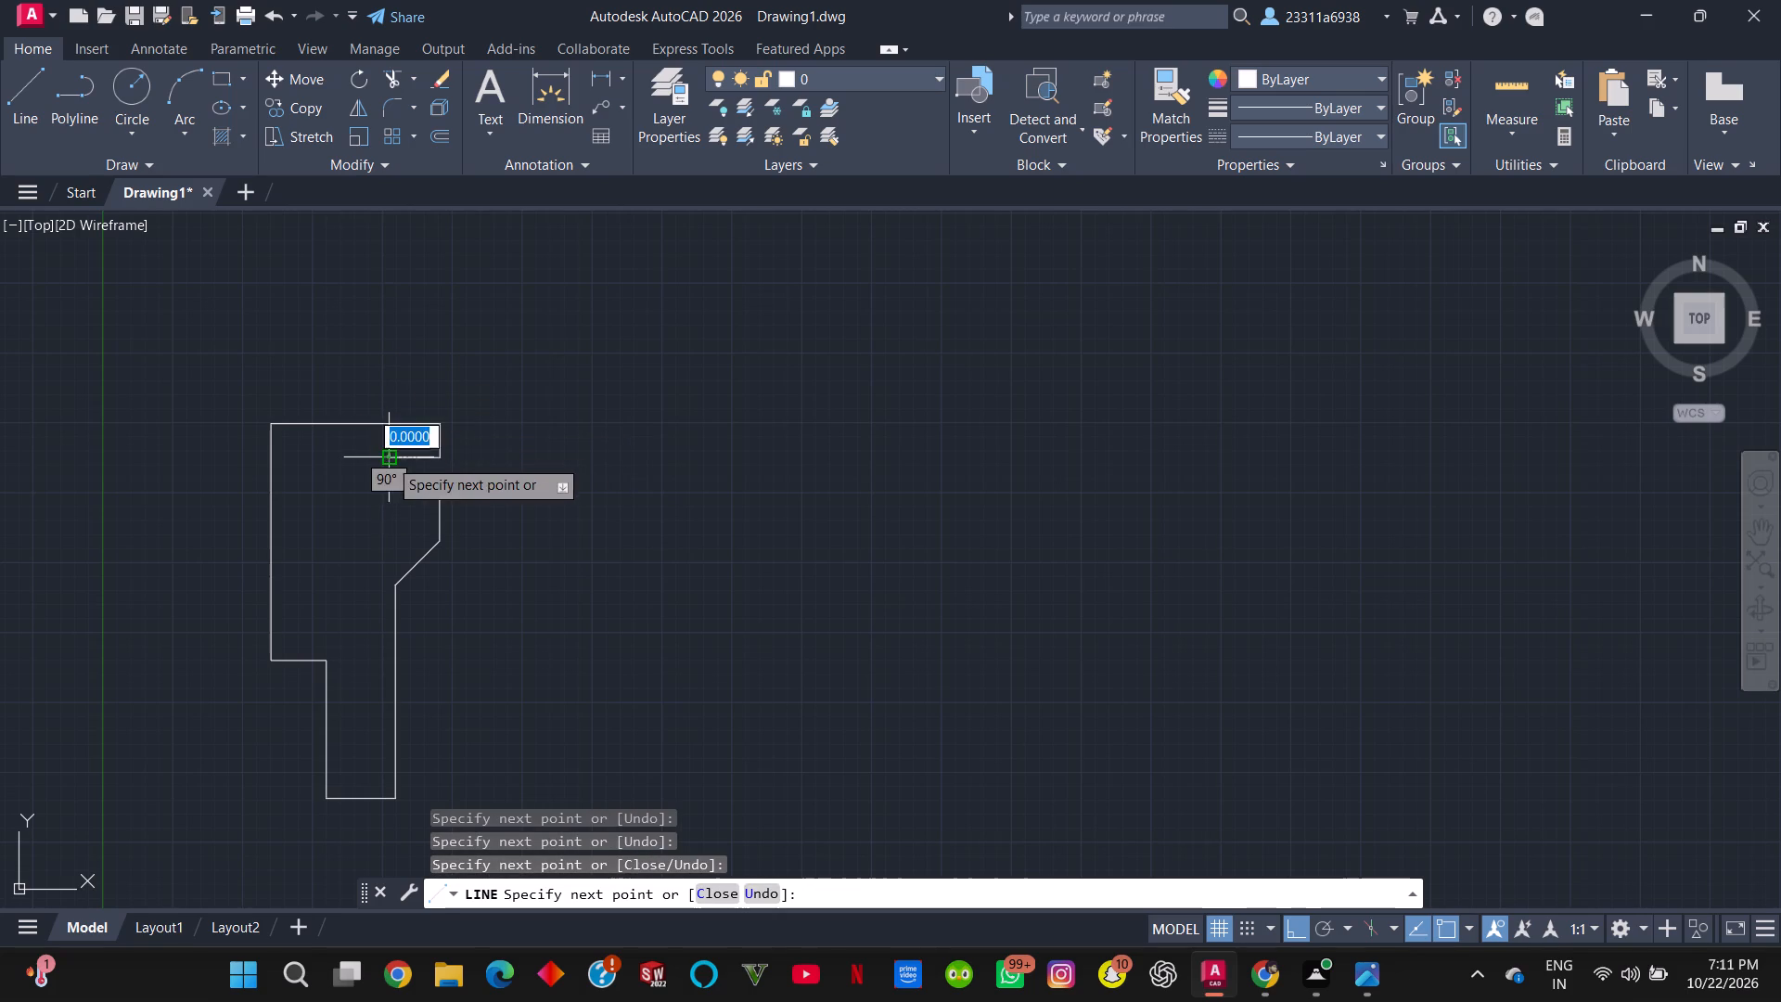
pyautogui.press('Escape')
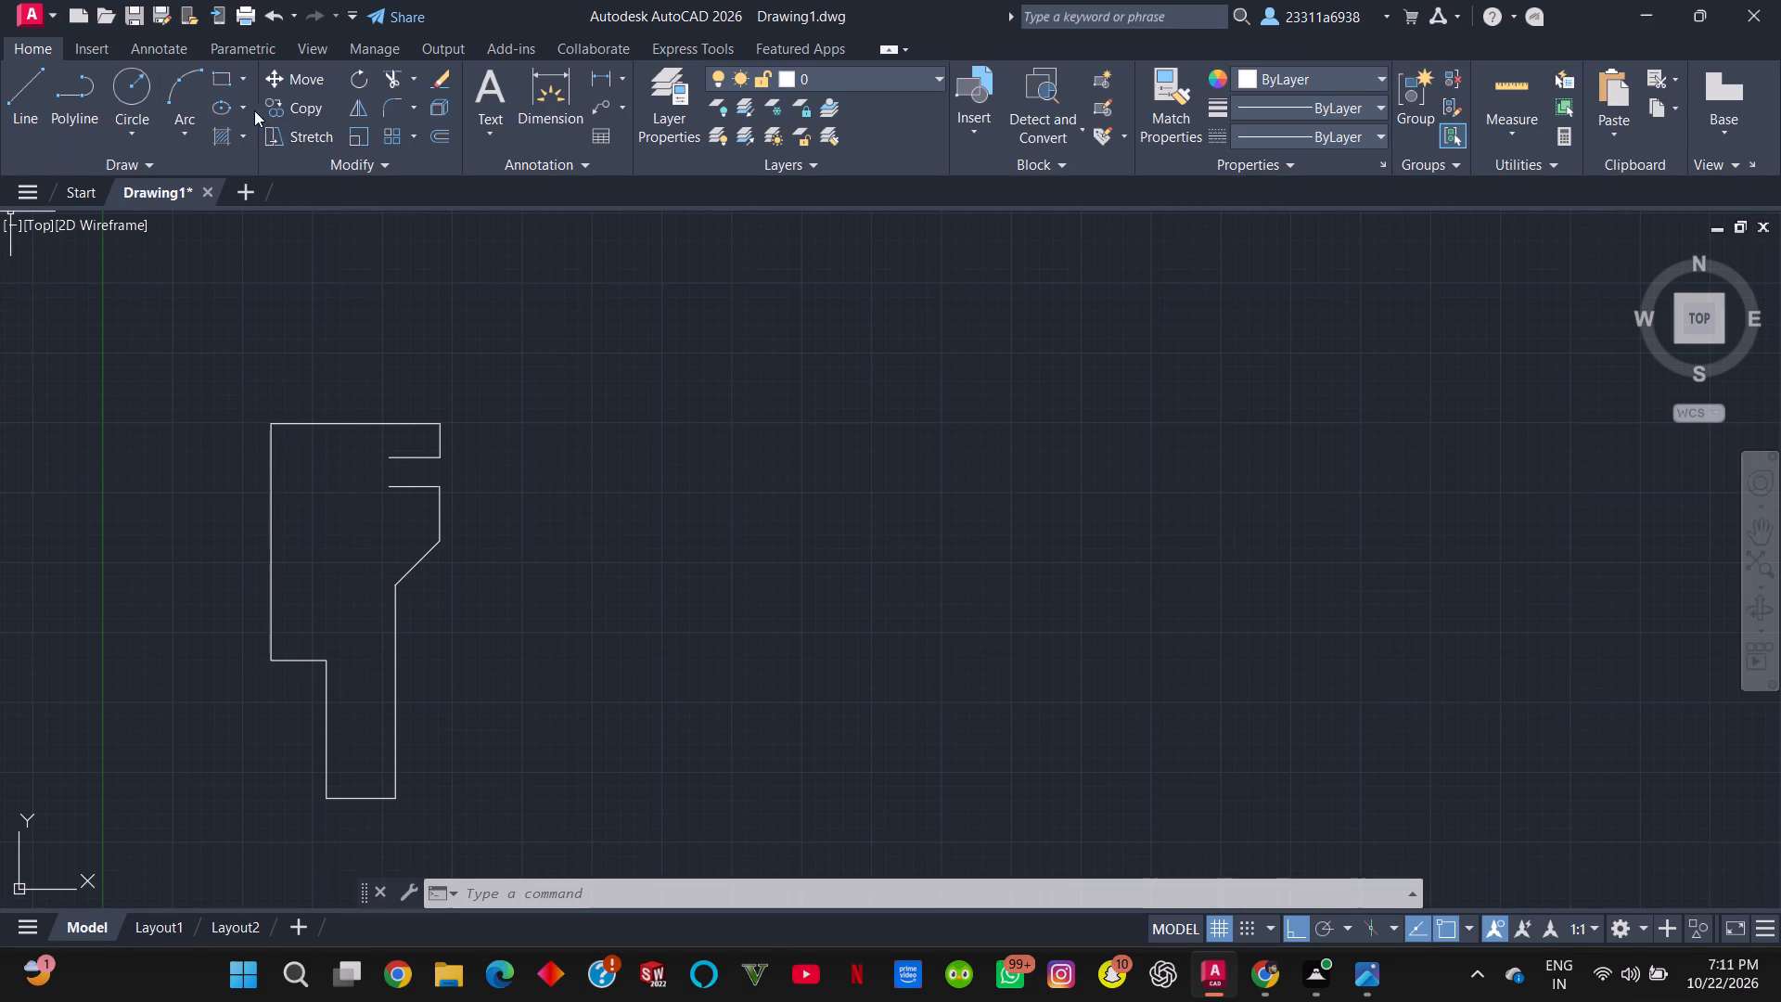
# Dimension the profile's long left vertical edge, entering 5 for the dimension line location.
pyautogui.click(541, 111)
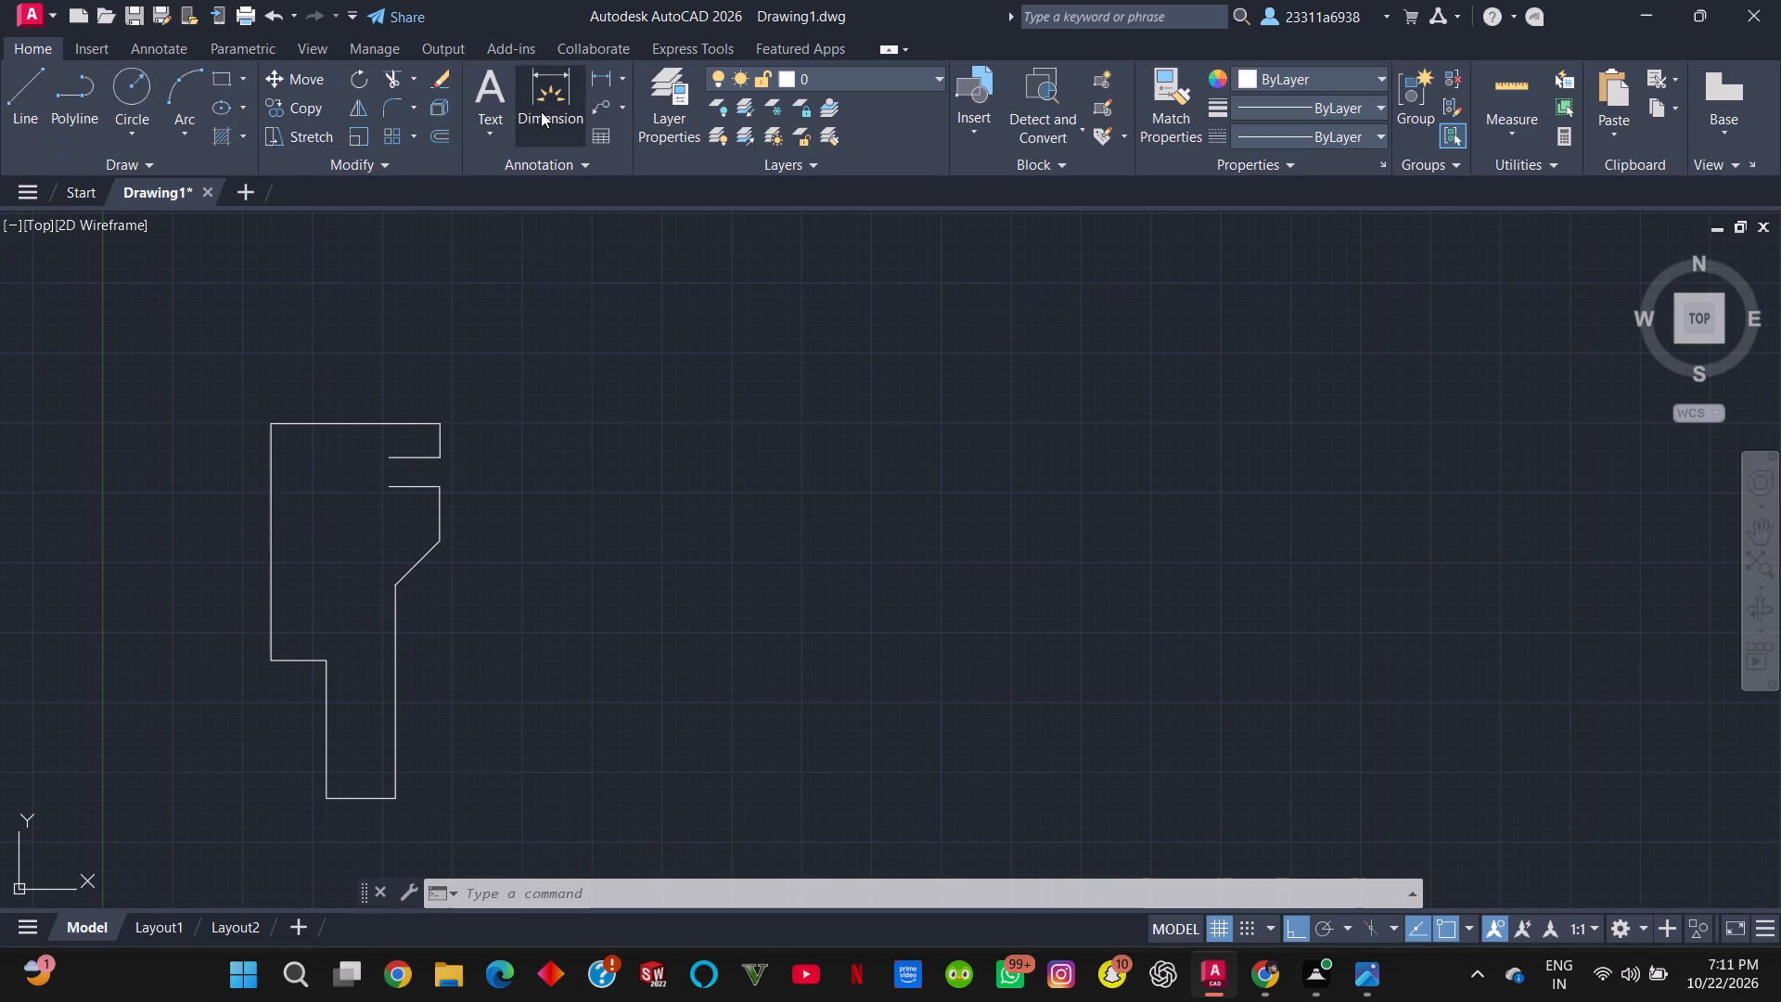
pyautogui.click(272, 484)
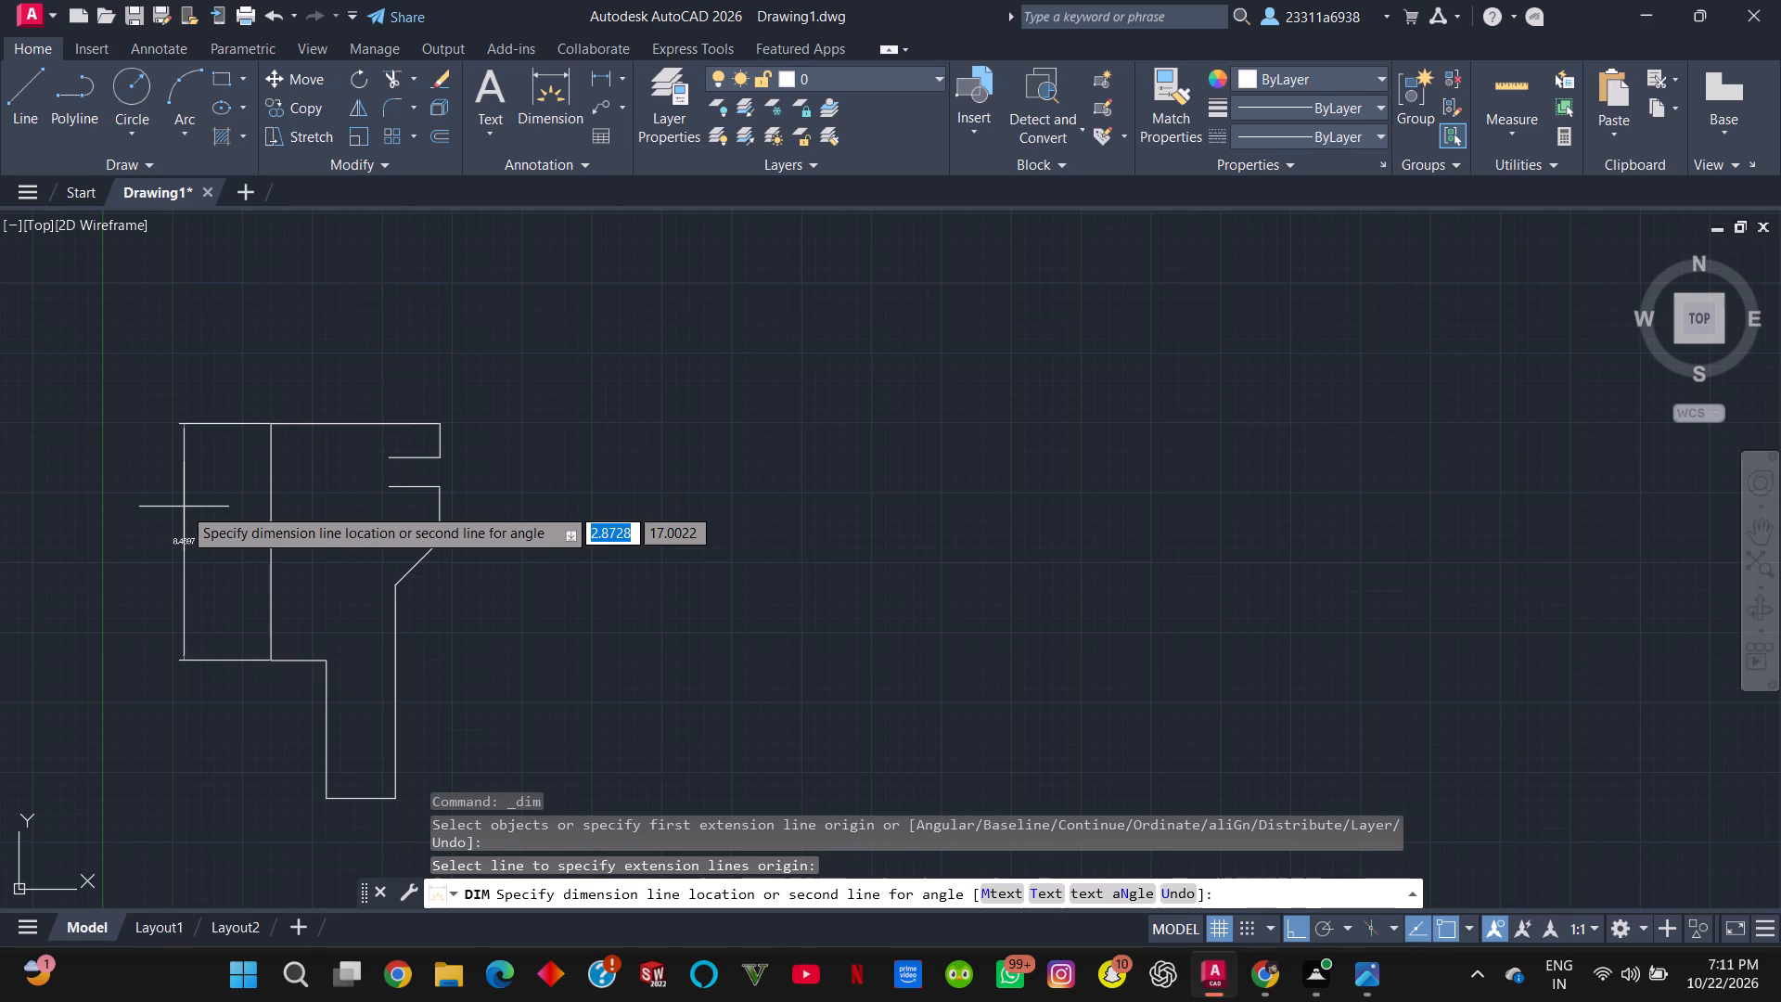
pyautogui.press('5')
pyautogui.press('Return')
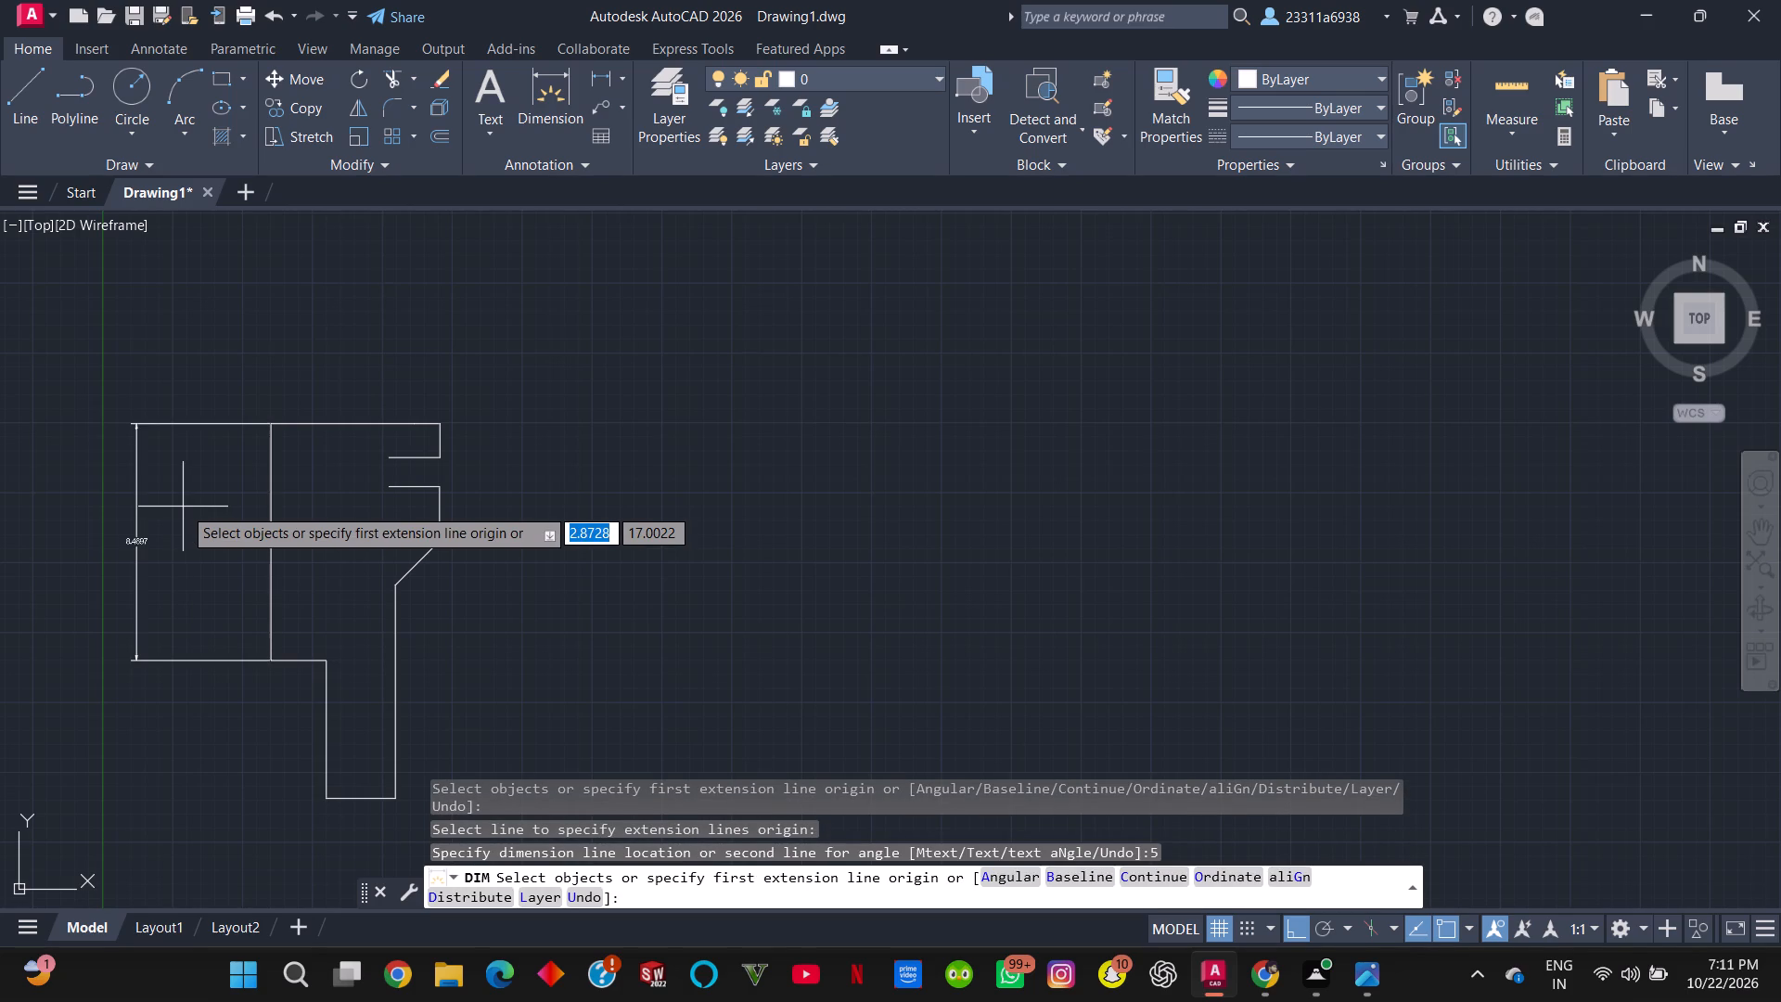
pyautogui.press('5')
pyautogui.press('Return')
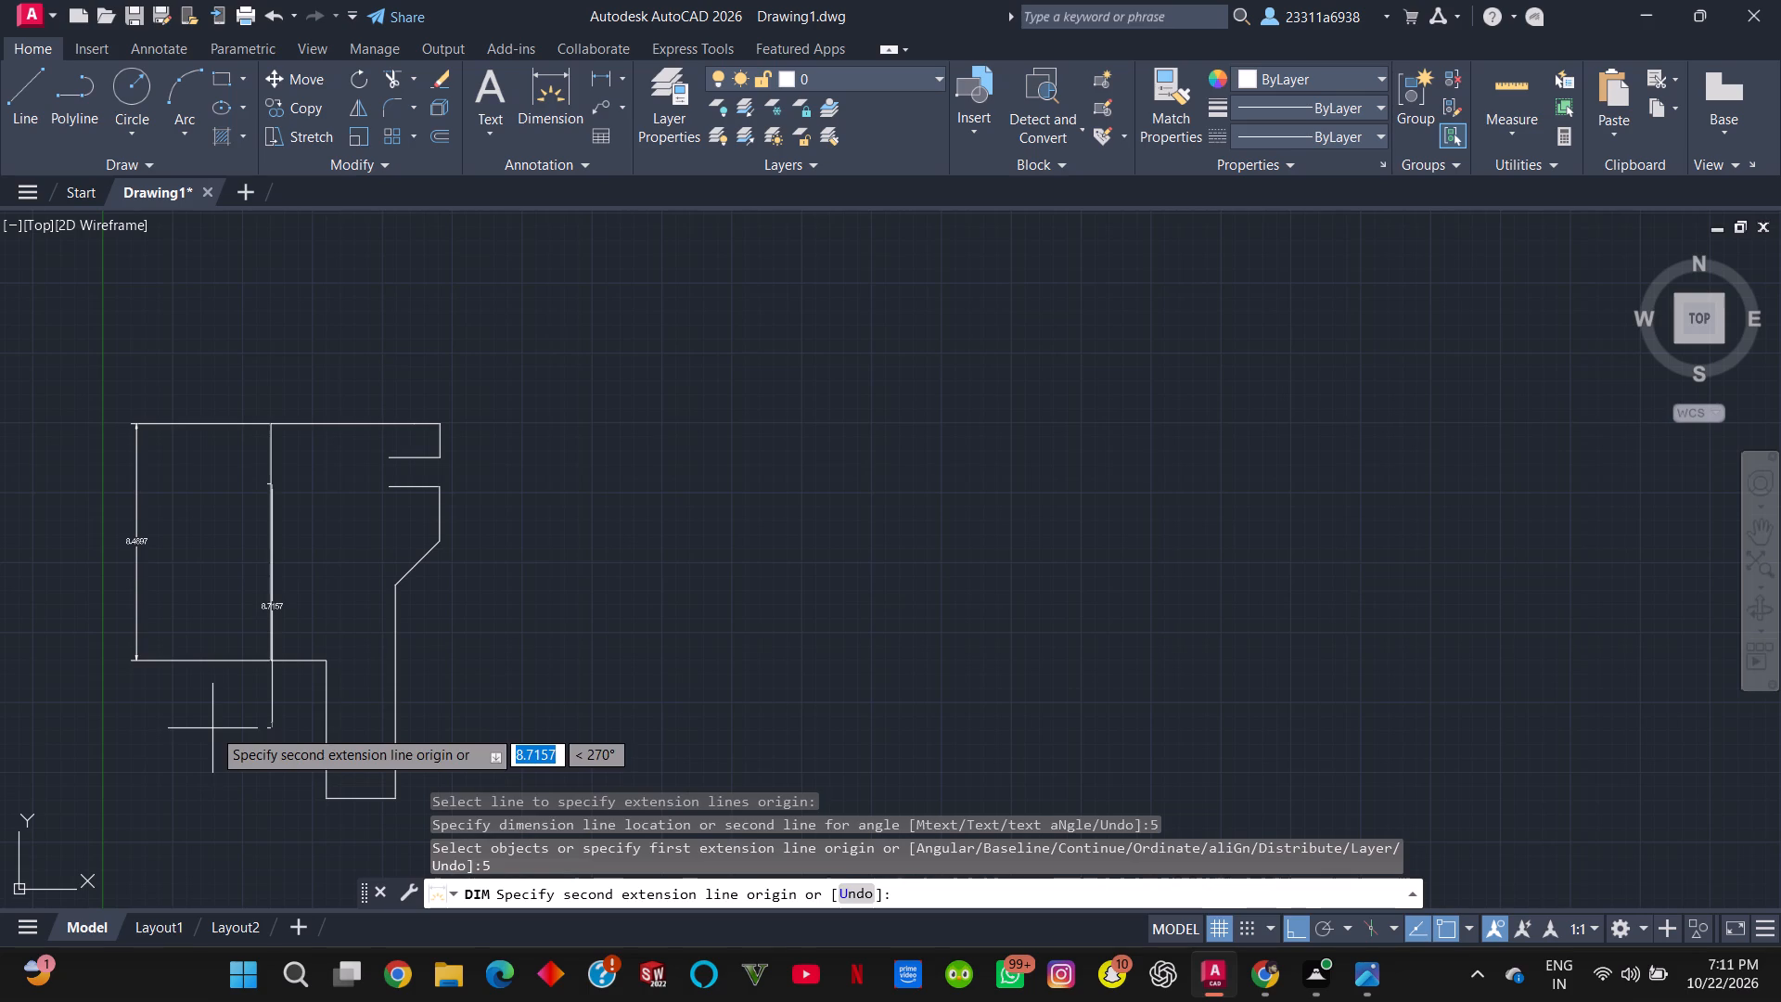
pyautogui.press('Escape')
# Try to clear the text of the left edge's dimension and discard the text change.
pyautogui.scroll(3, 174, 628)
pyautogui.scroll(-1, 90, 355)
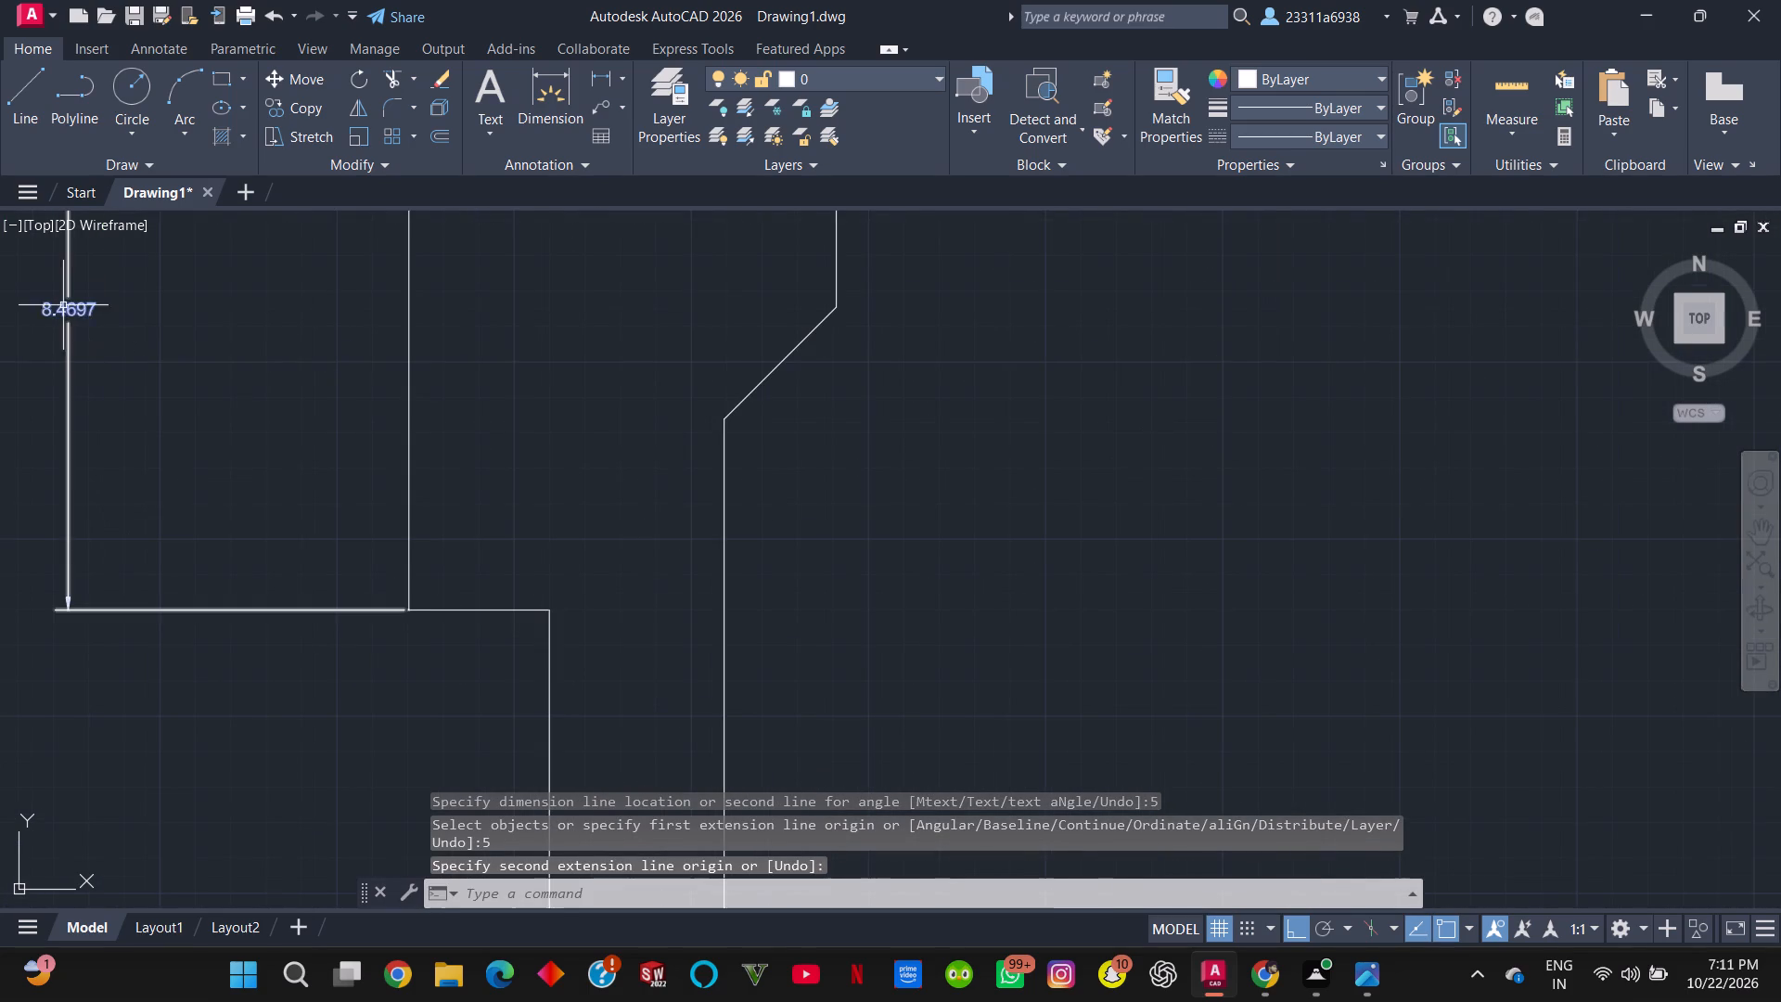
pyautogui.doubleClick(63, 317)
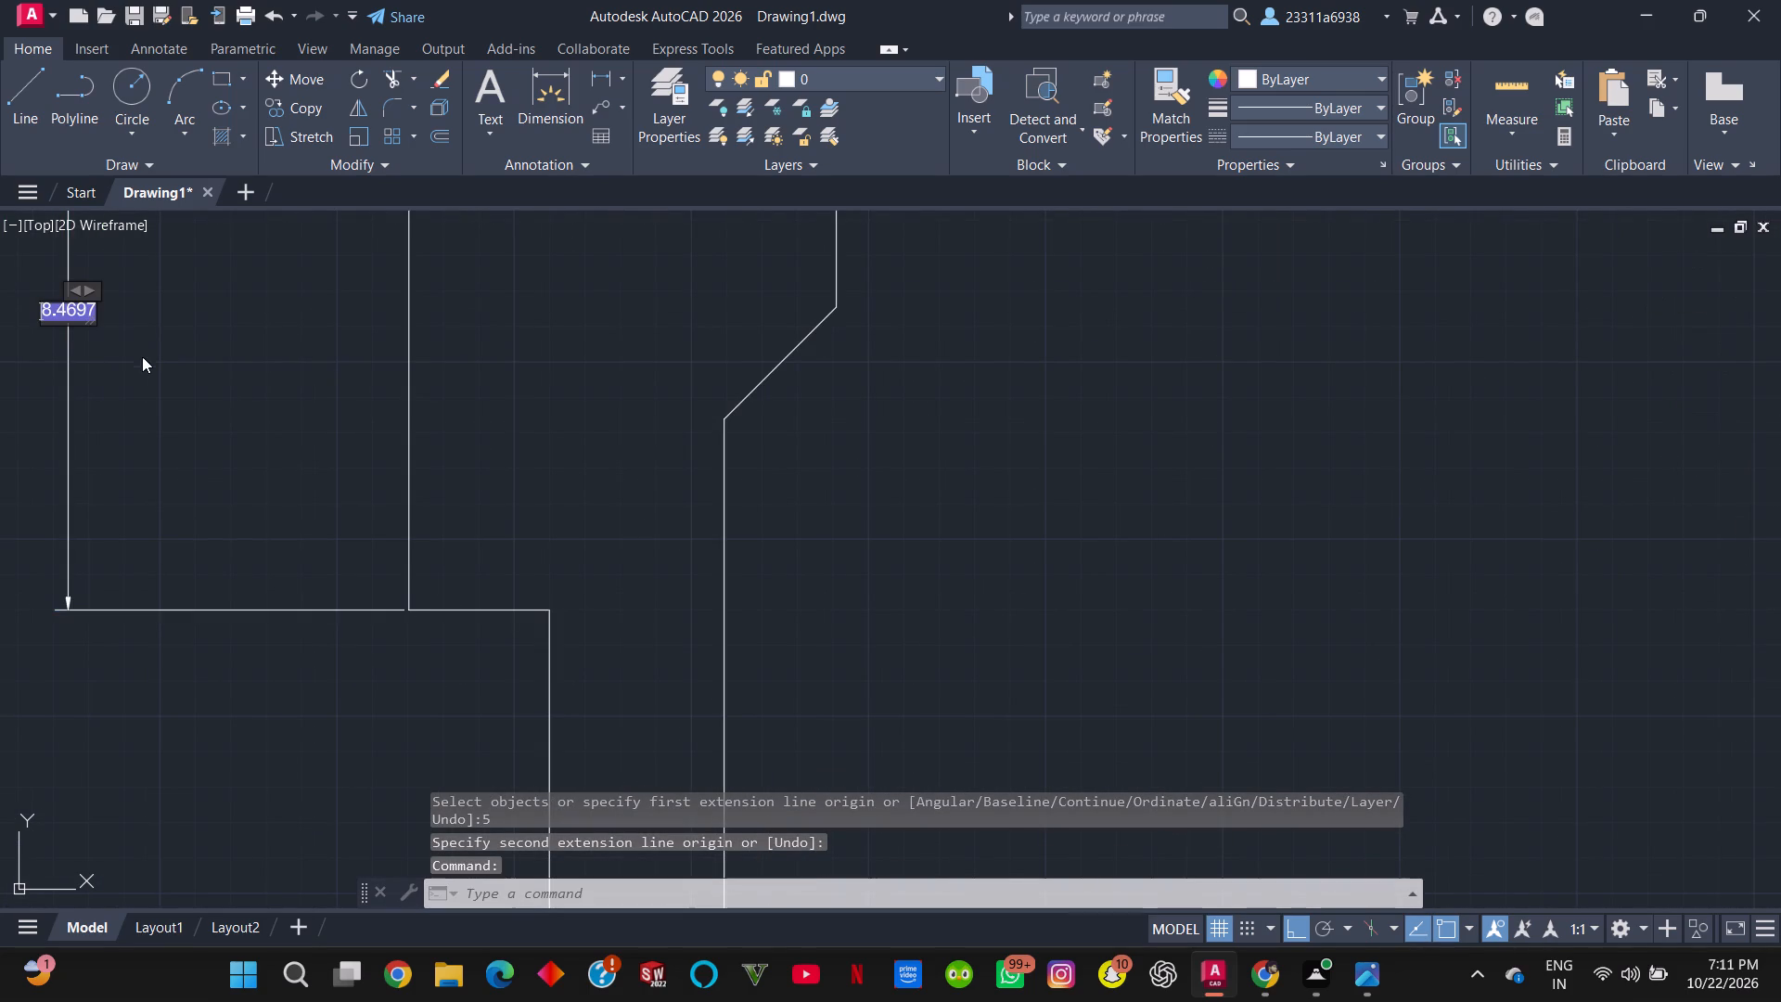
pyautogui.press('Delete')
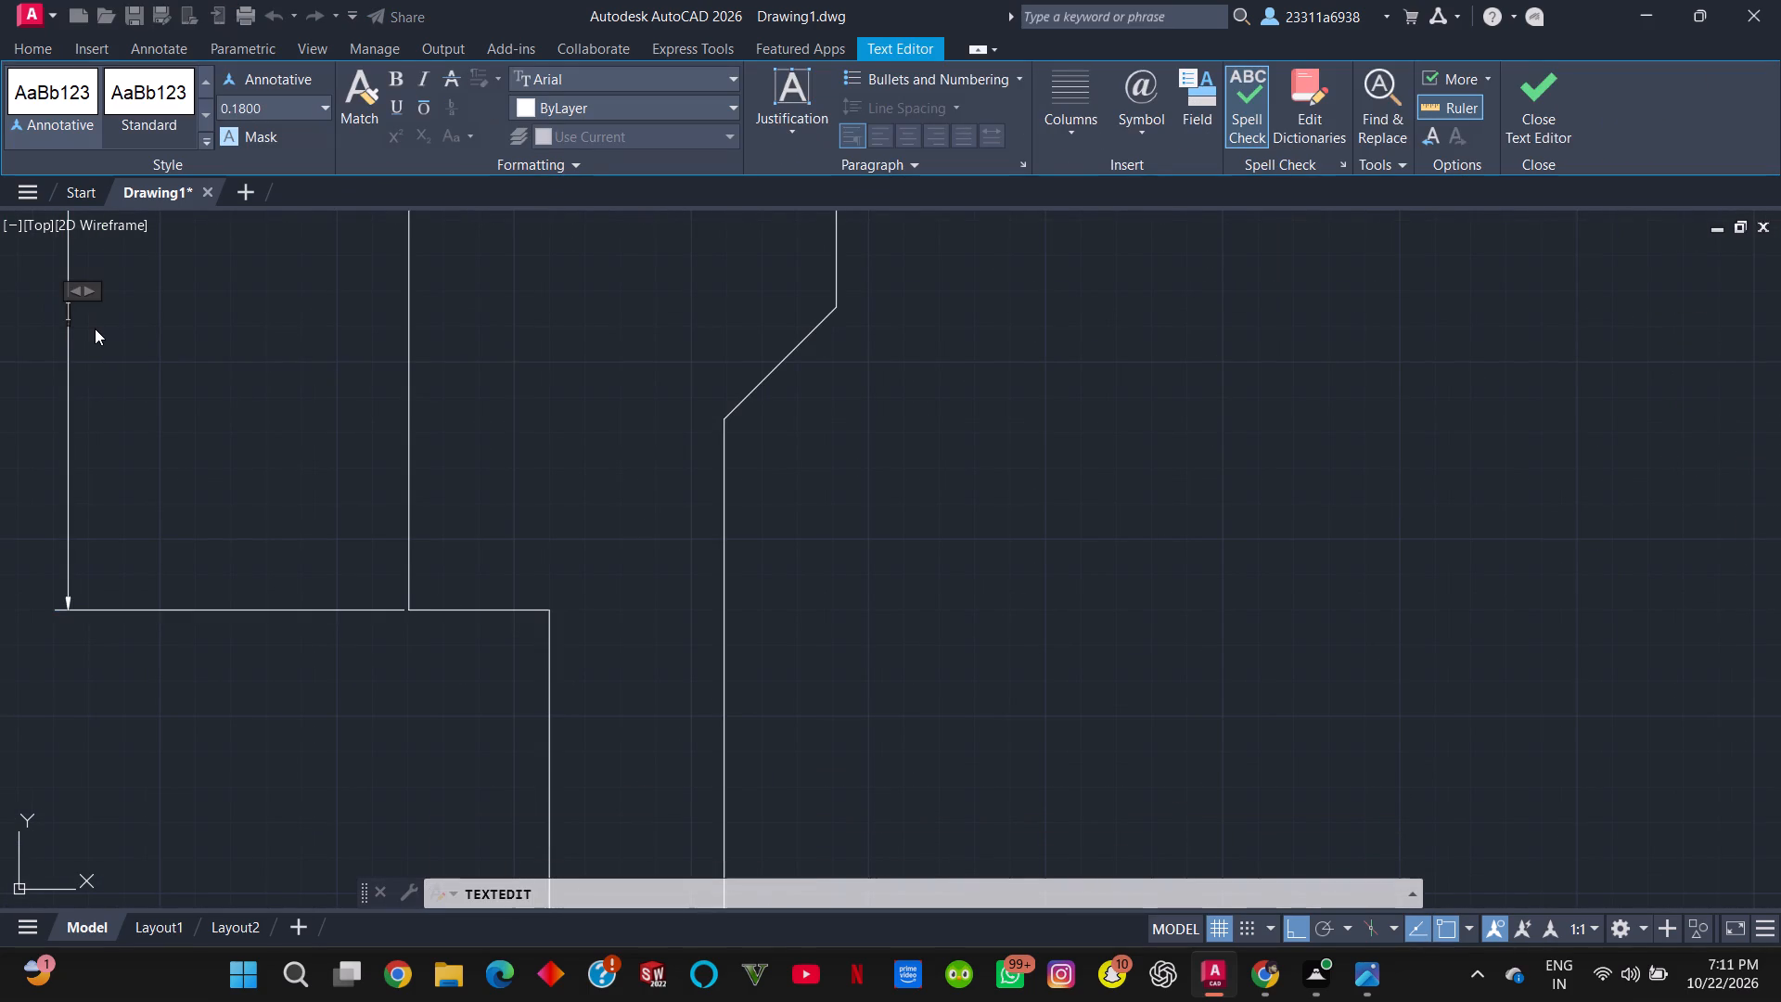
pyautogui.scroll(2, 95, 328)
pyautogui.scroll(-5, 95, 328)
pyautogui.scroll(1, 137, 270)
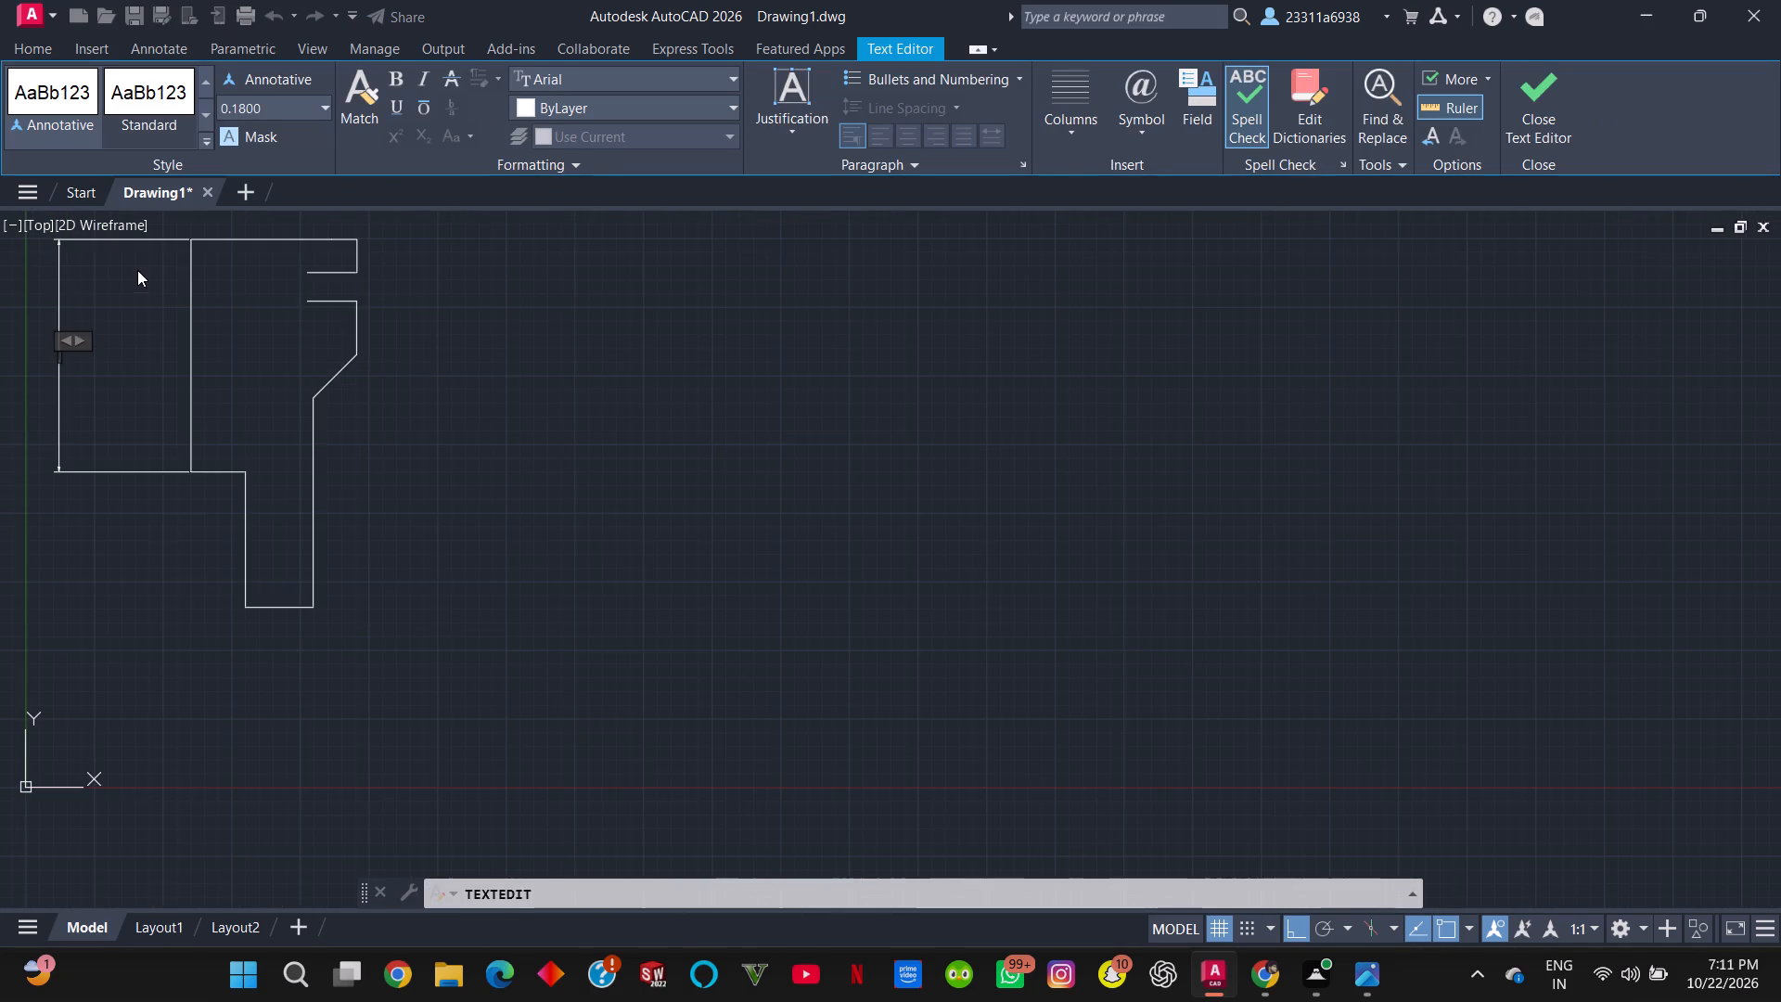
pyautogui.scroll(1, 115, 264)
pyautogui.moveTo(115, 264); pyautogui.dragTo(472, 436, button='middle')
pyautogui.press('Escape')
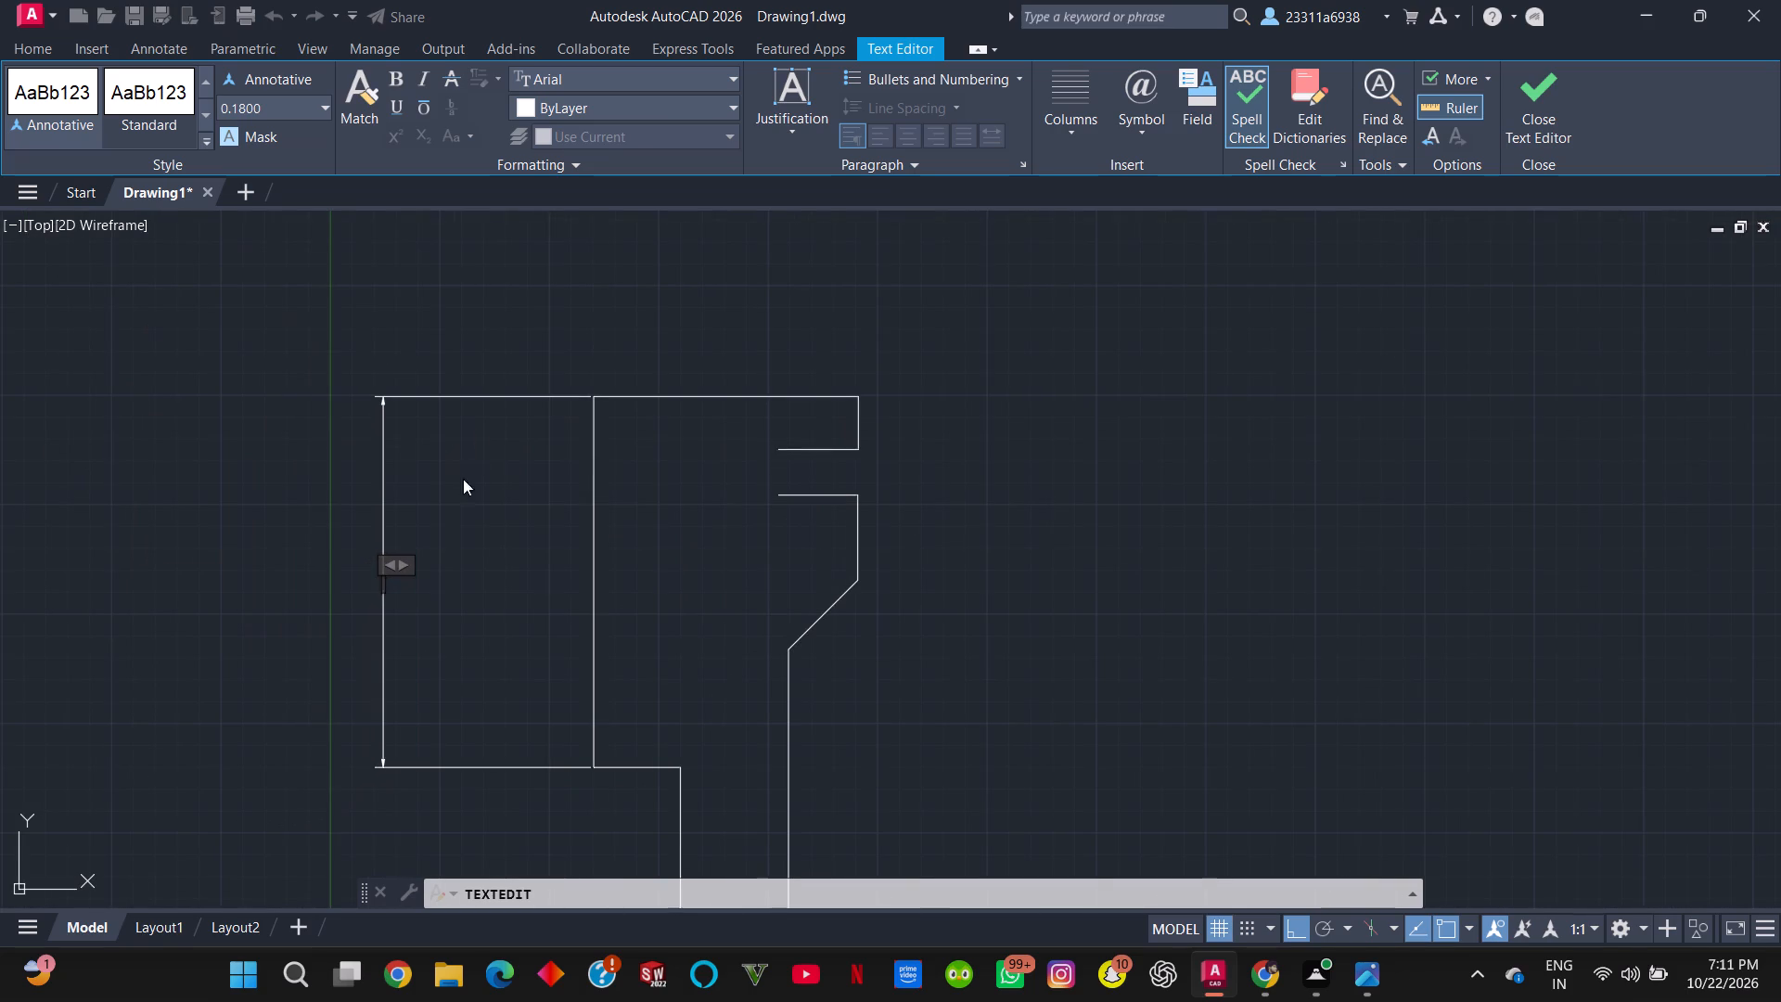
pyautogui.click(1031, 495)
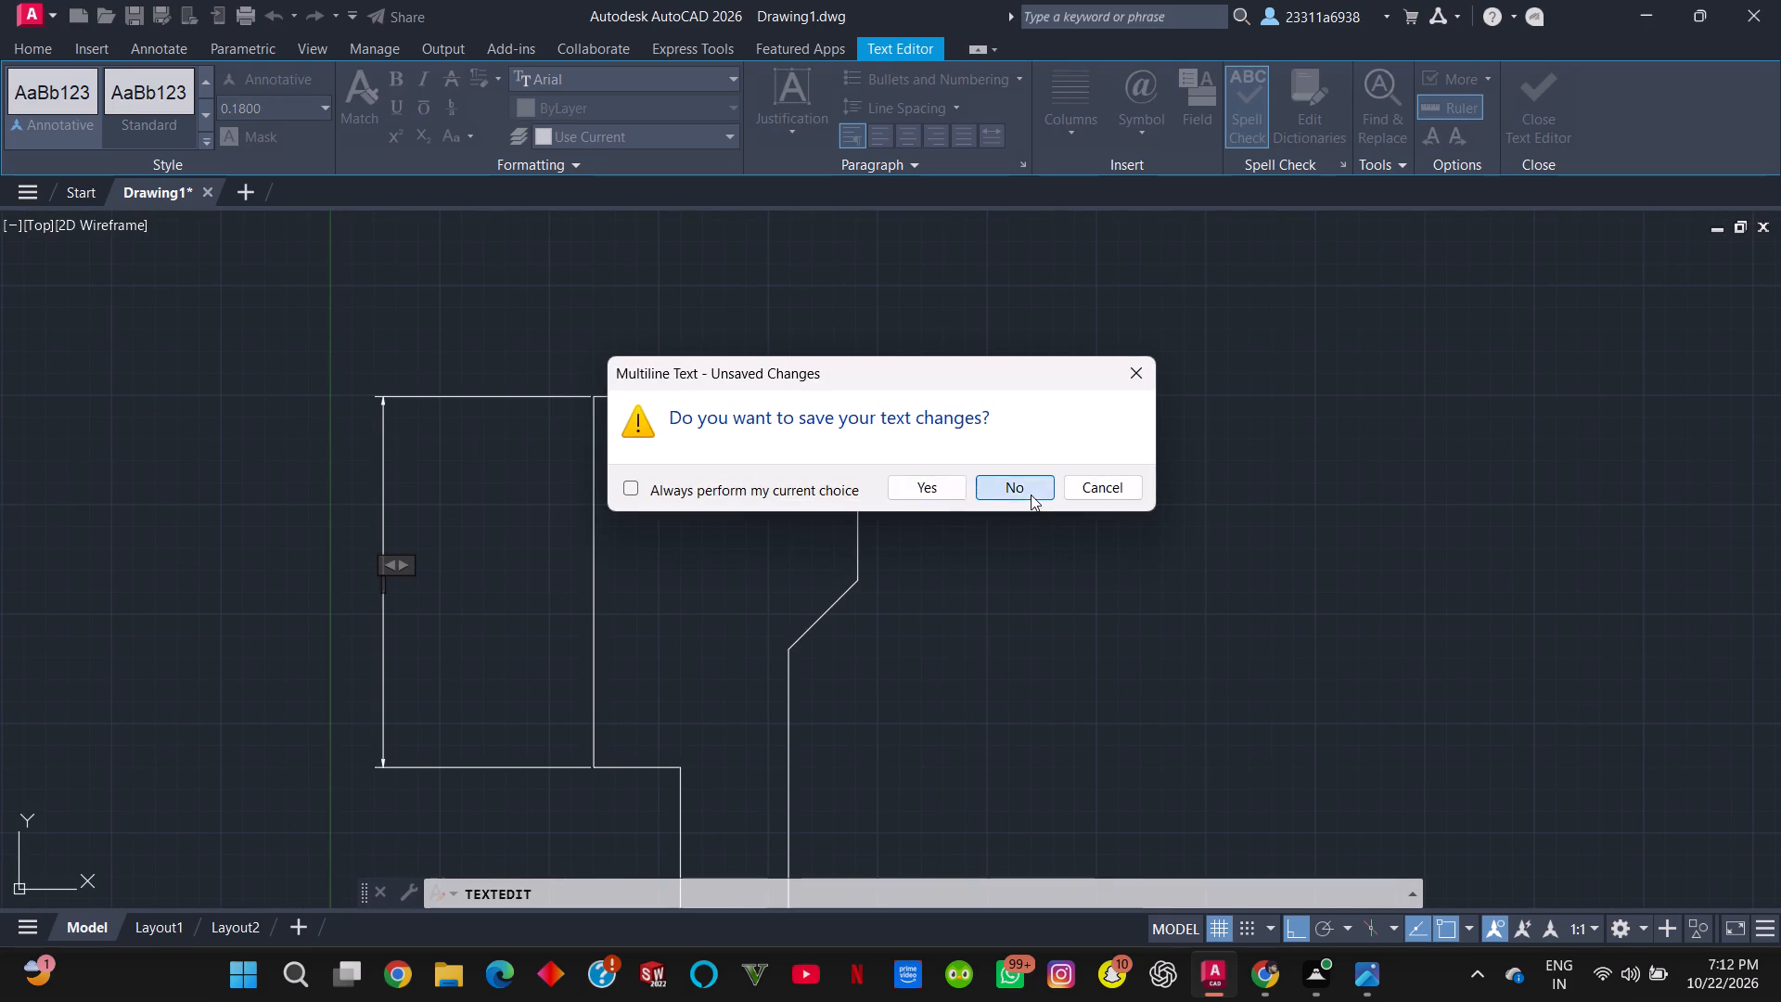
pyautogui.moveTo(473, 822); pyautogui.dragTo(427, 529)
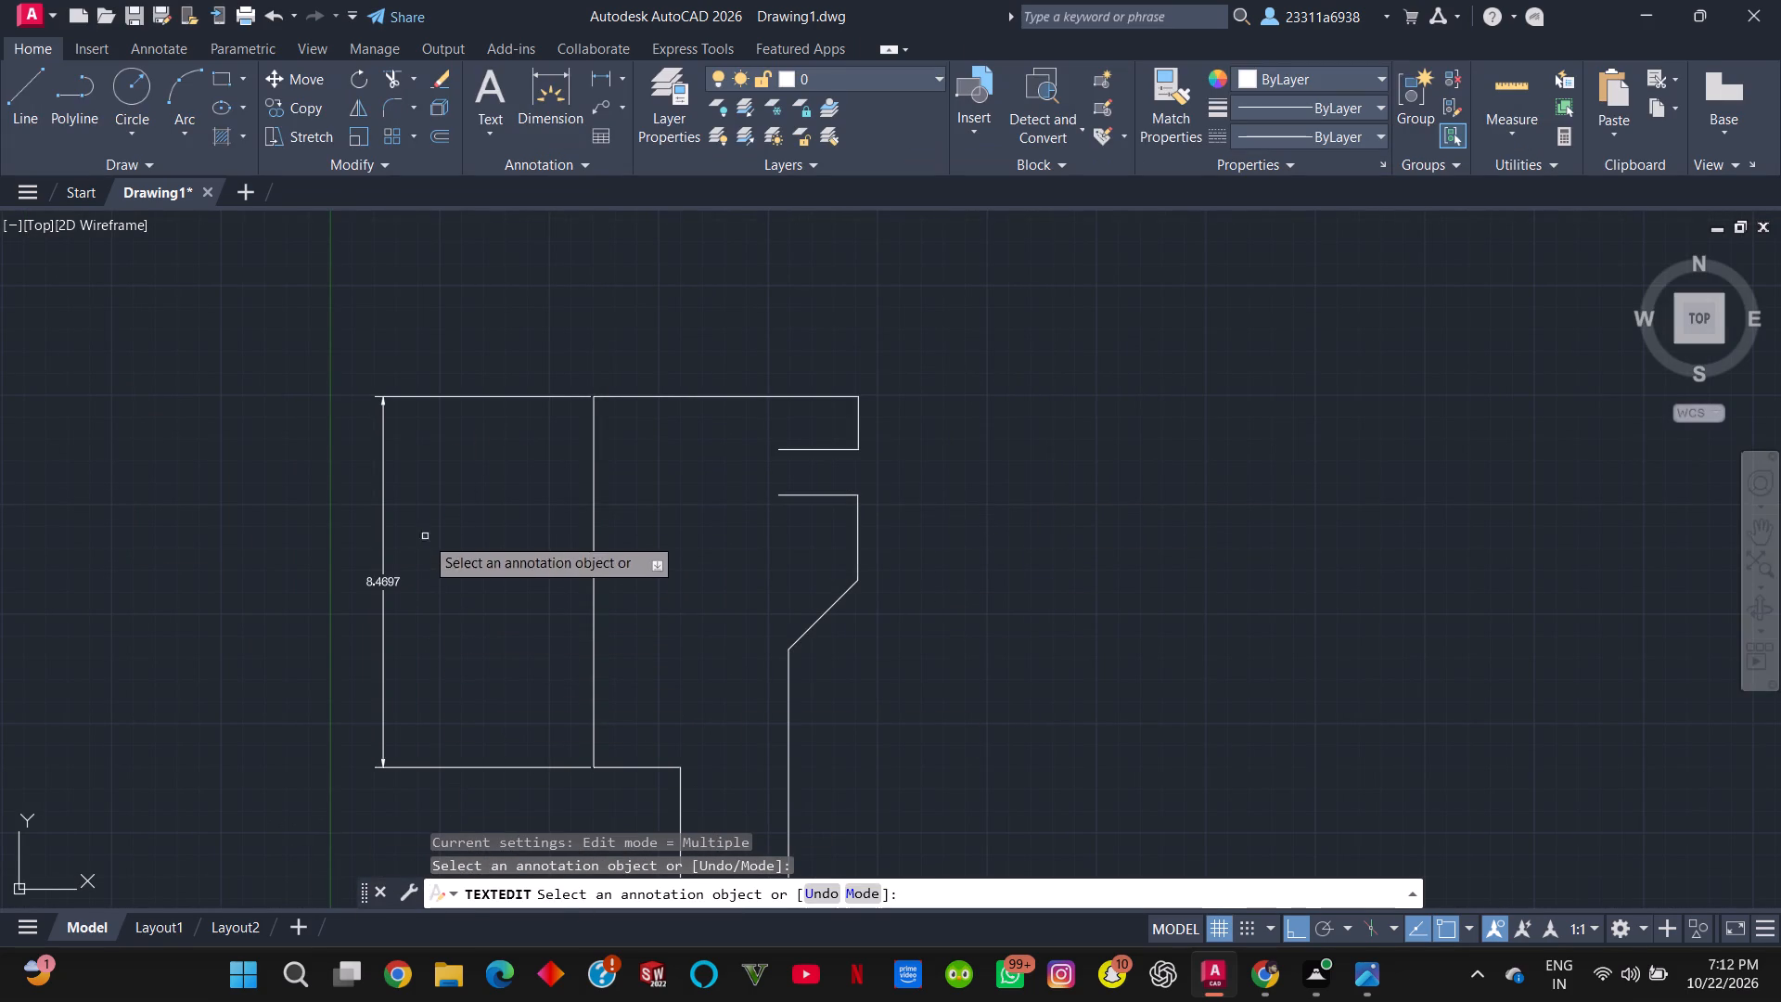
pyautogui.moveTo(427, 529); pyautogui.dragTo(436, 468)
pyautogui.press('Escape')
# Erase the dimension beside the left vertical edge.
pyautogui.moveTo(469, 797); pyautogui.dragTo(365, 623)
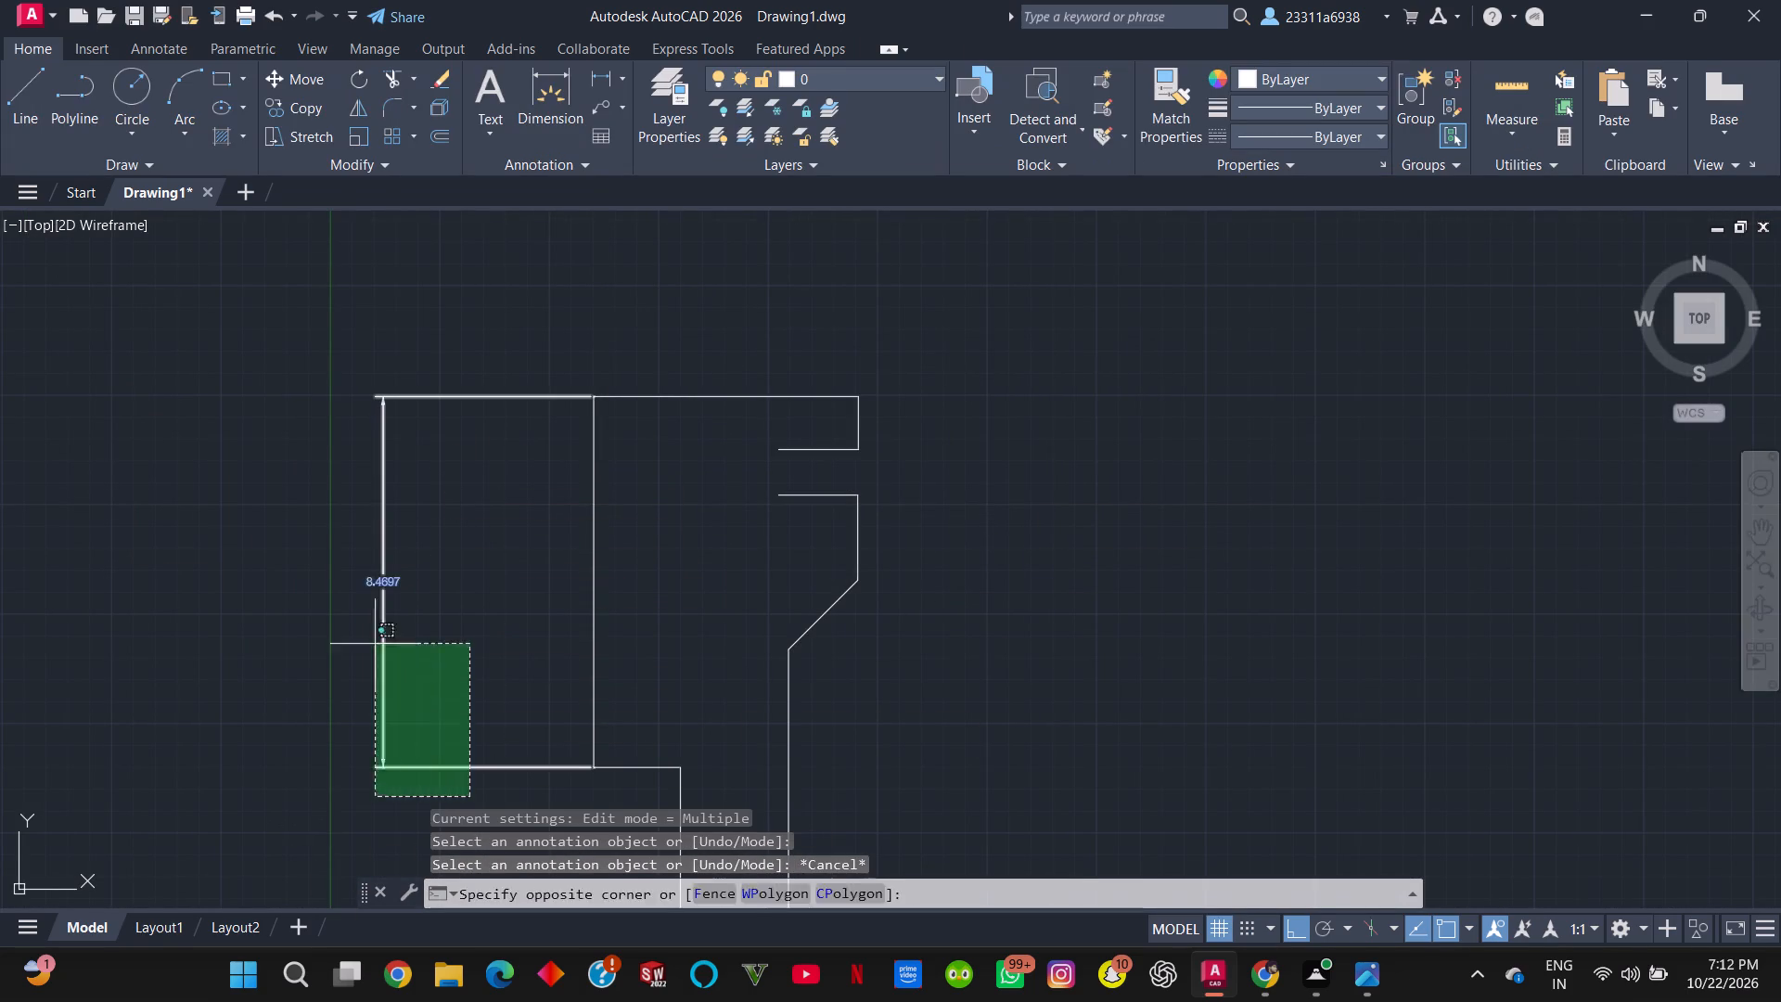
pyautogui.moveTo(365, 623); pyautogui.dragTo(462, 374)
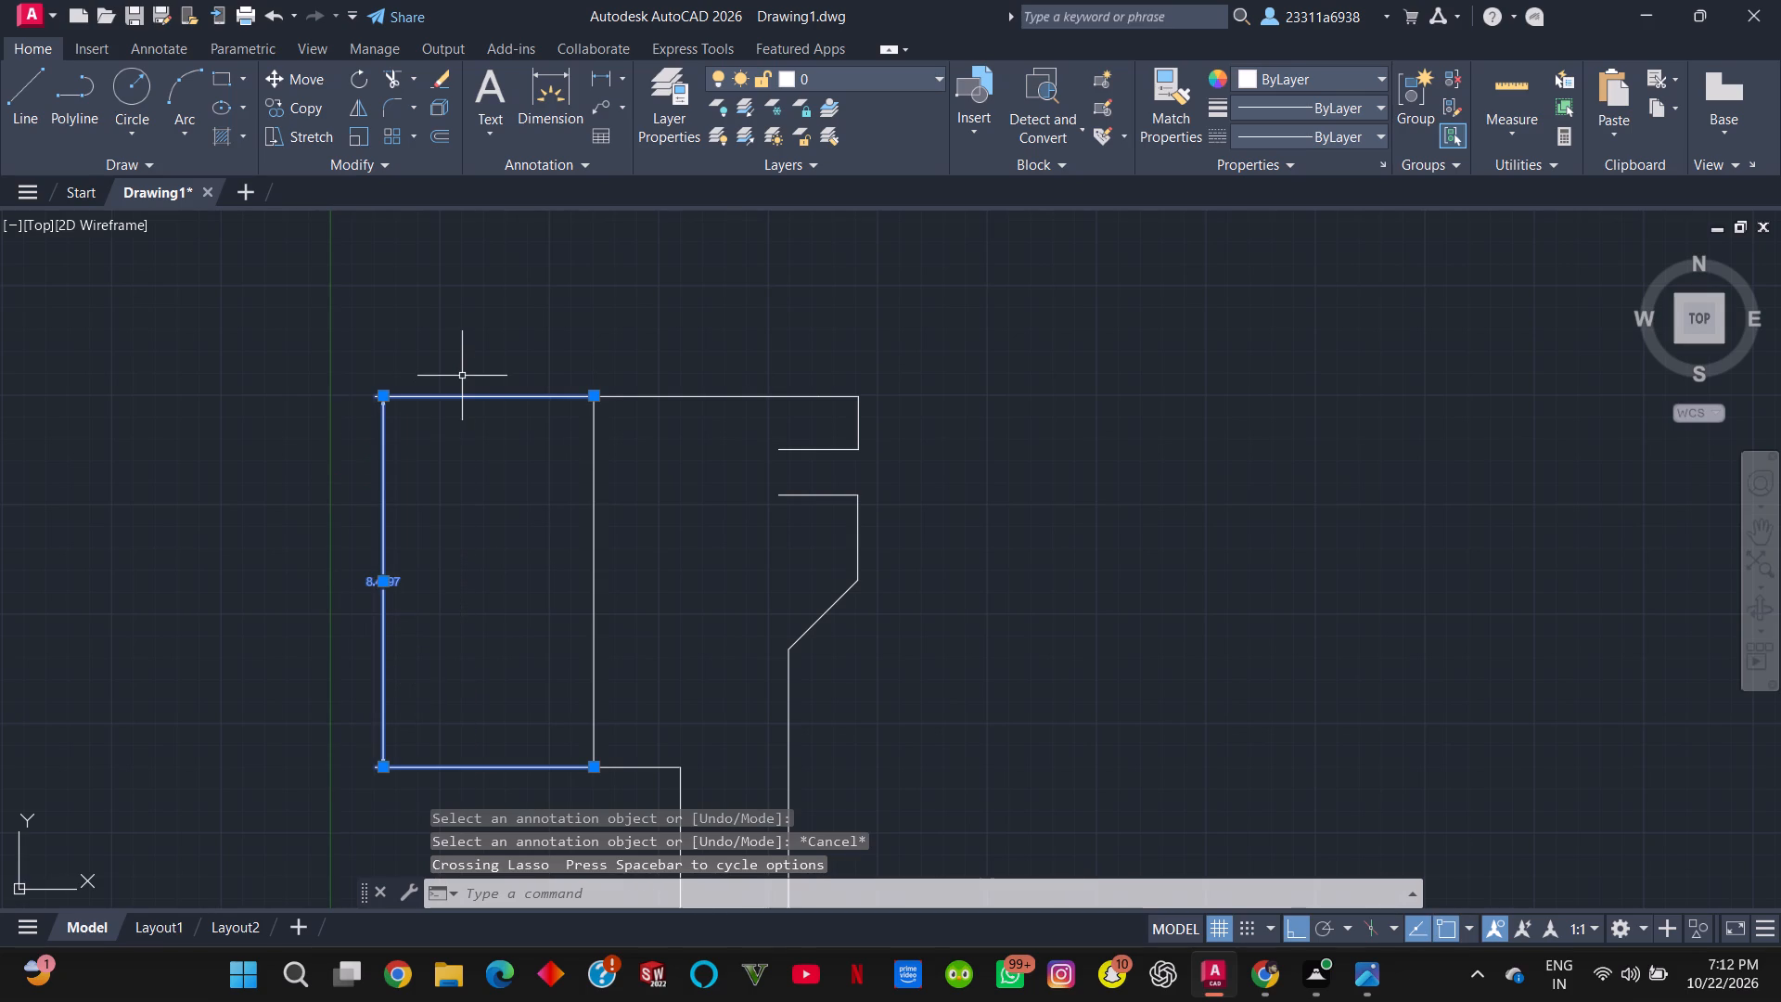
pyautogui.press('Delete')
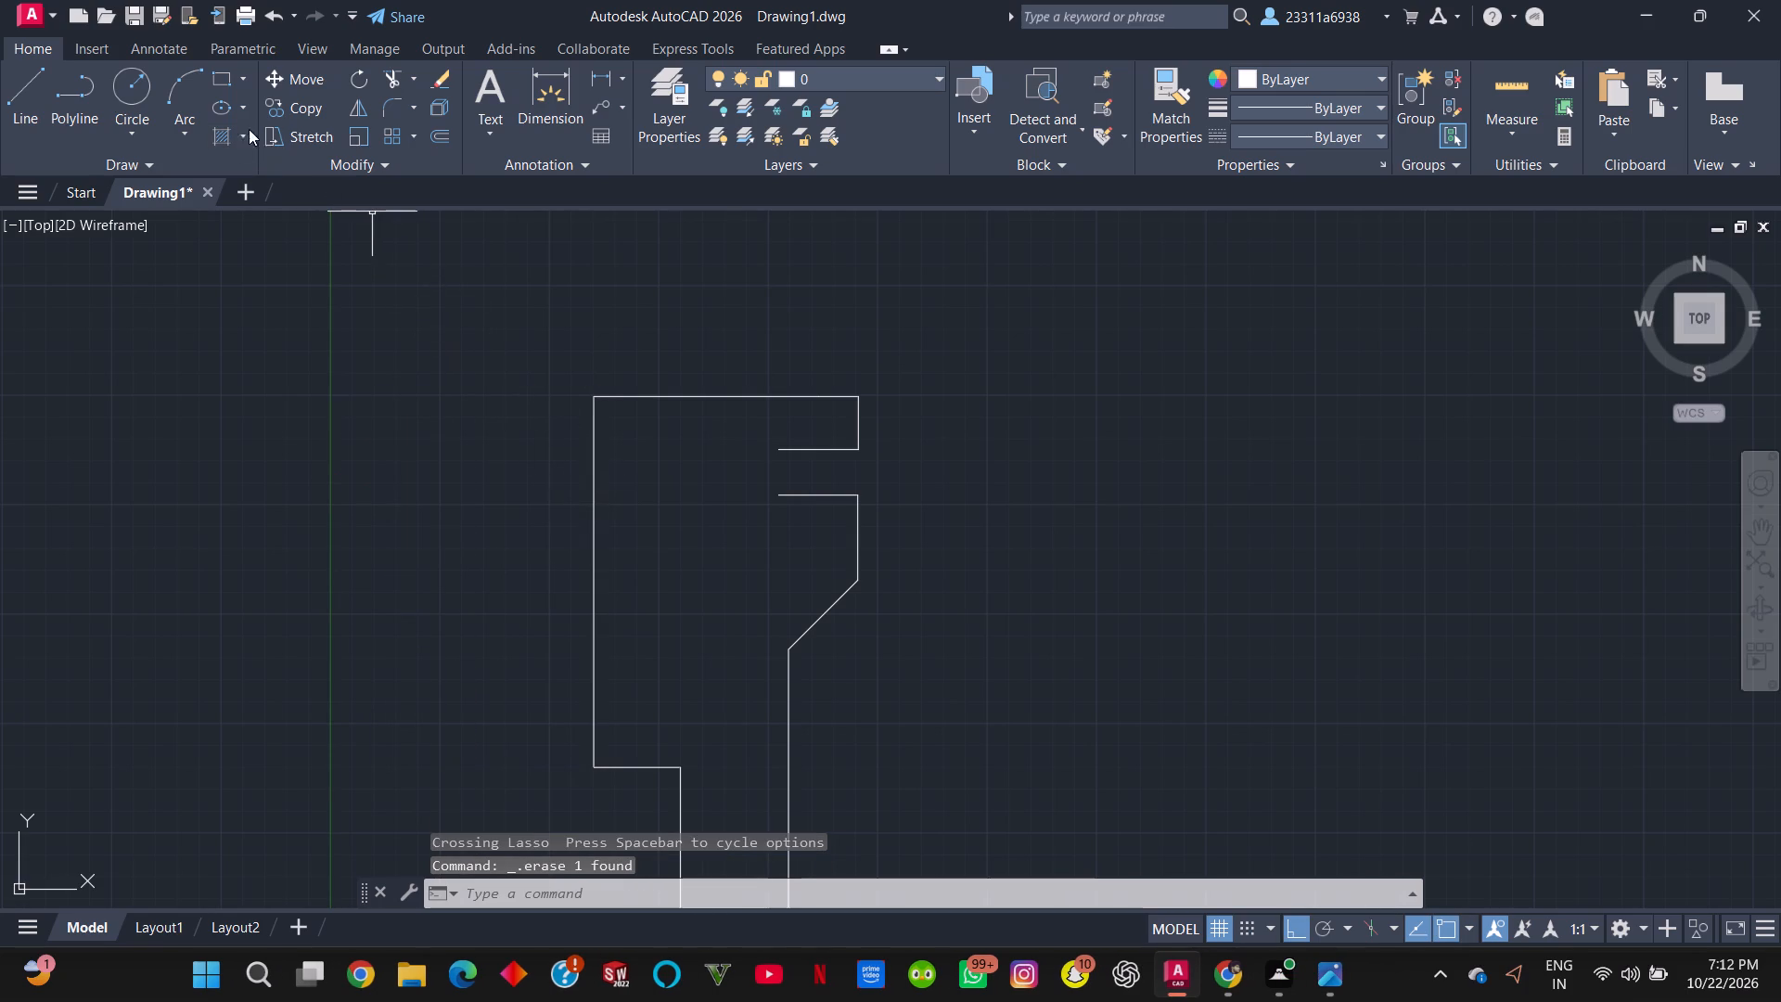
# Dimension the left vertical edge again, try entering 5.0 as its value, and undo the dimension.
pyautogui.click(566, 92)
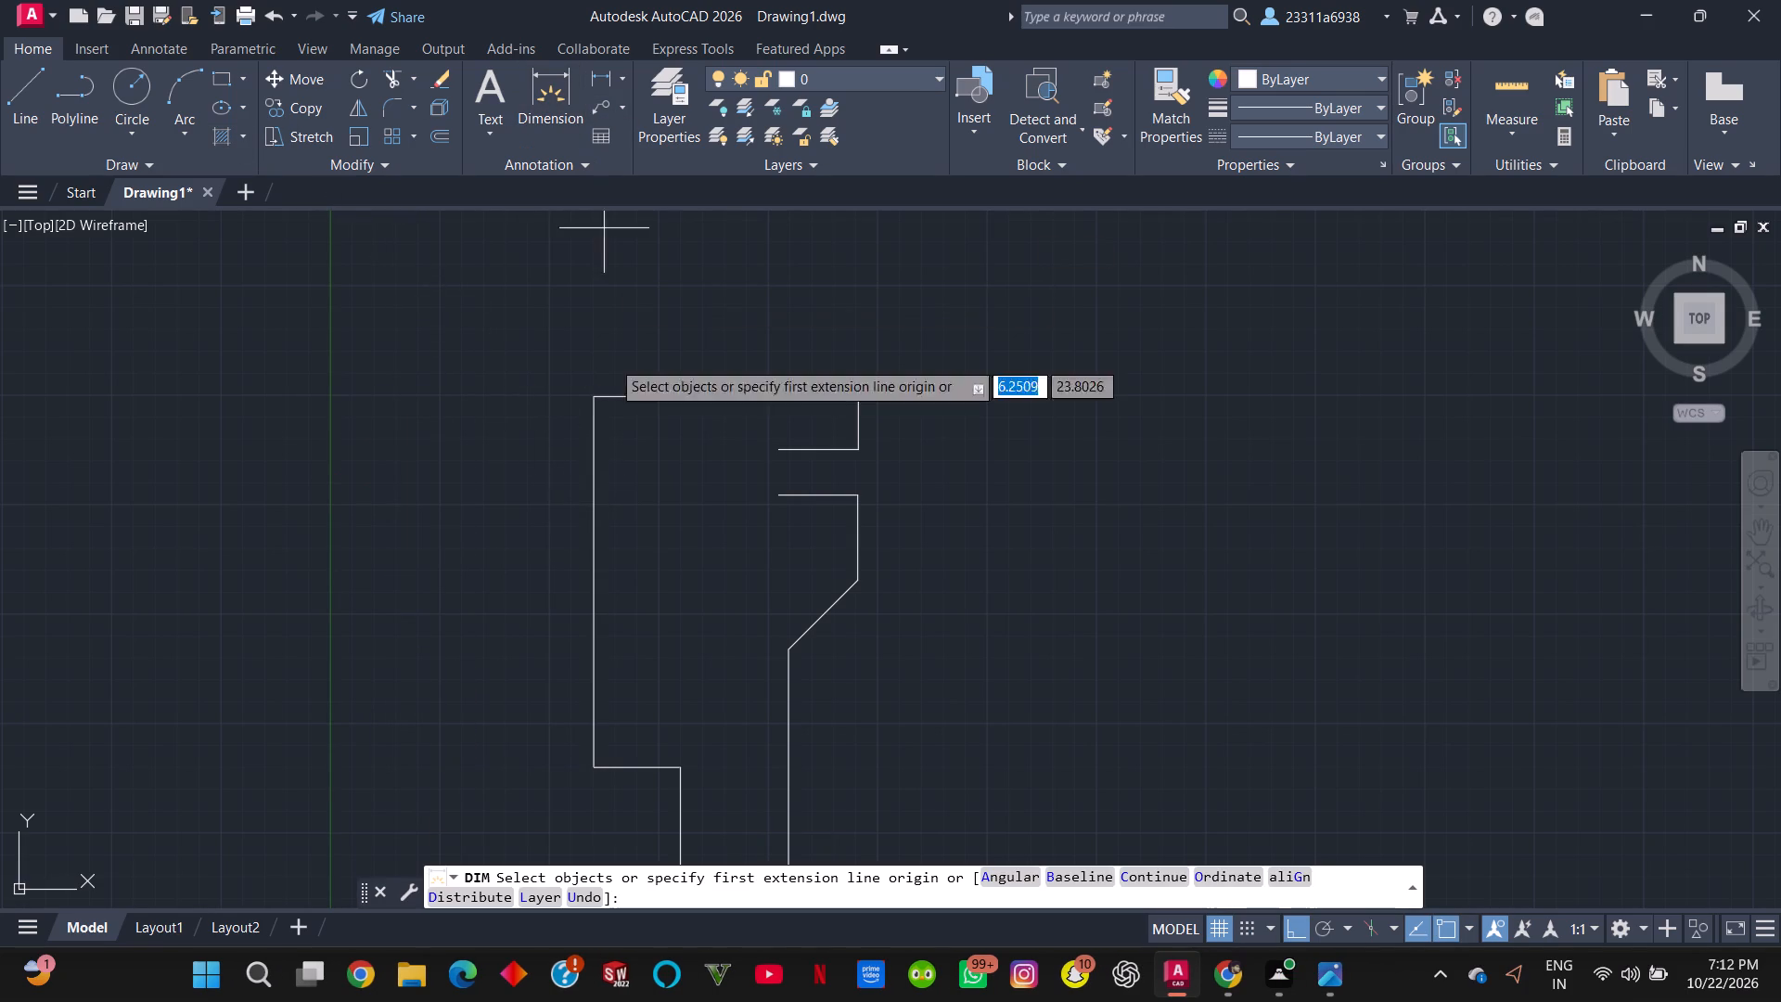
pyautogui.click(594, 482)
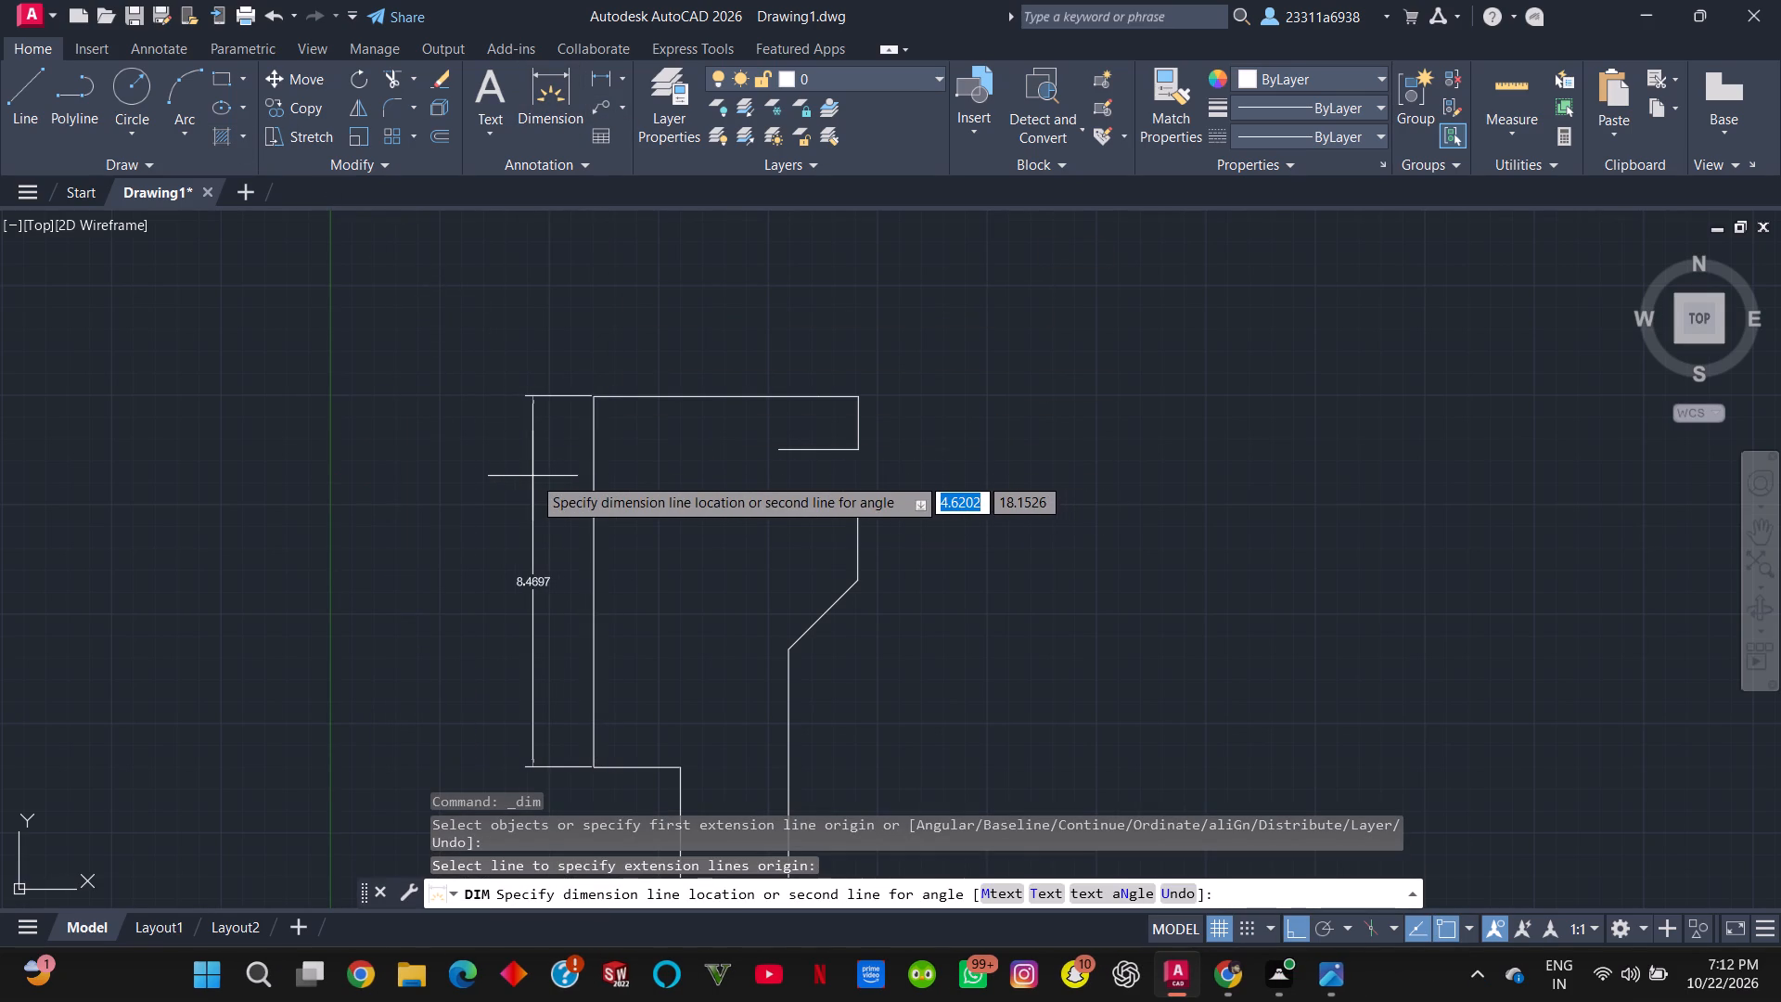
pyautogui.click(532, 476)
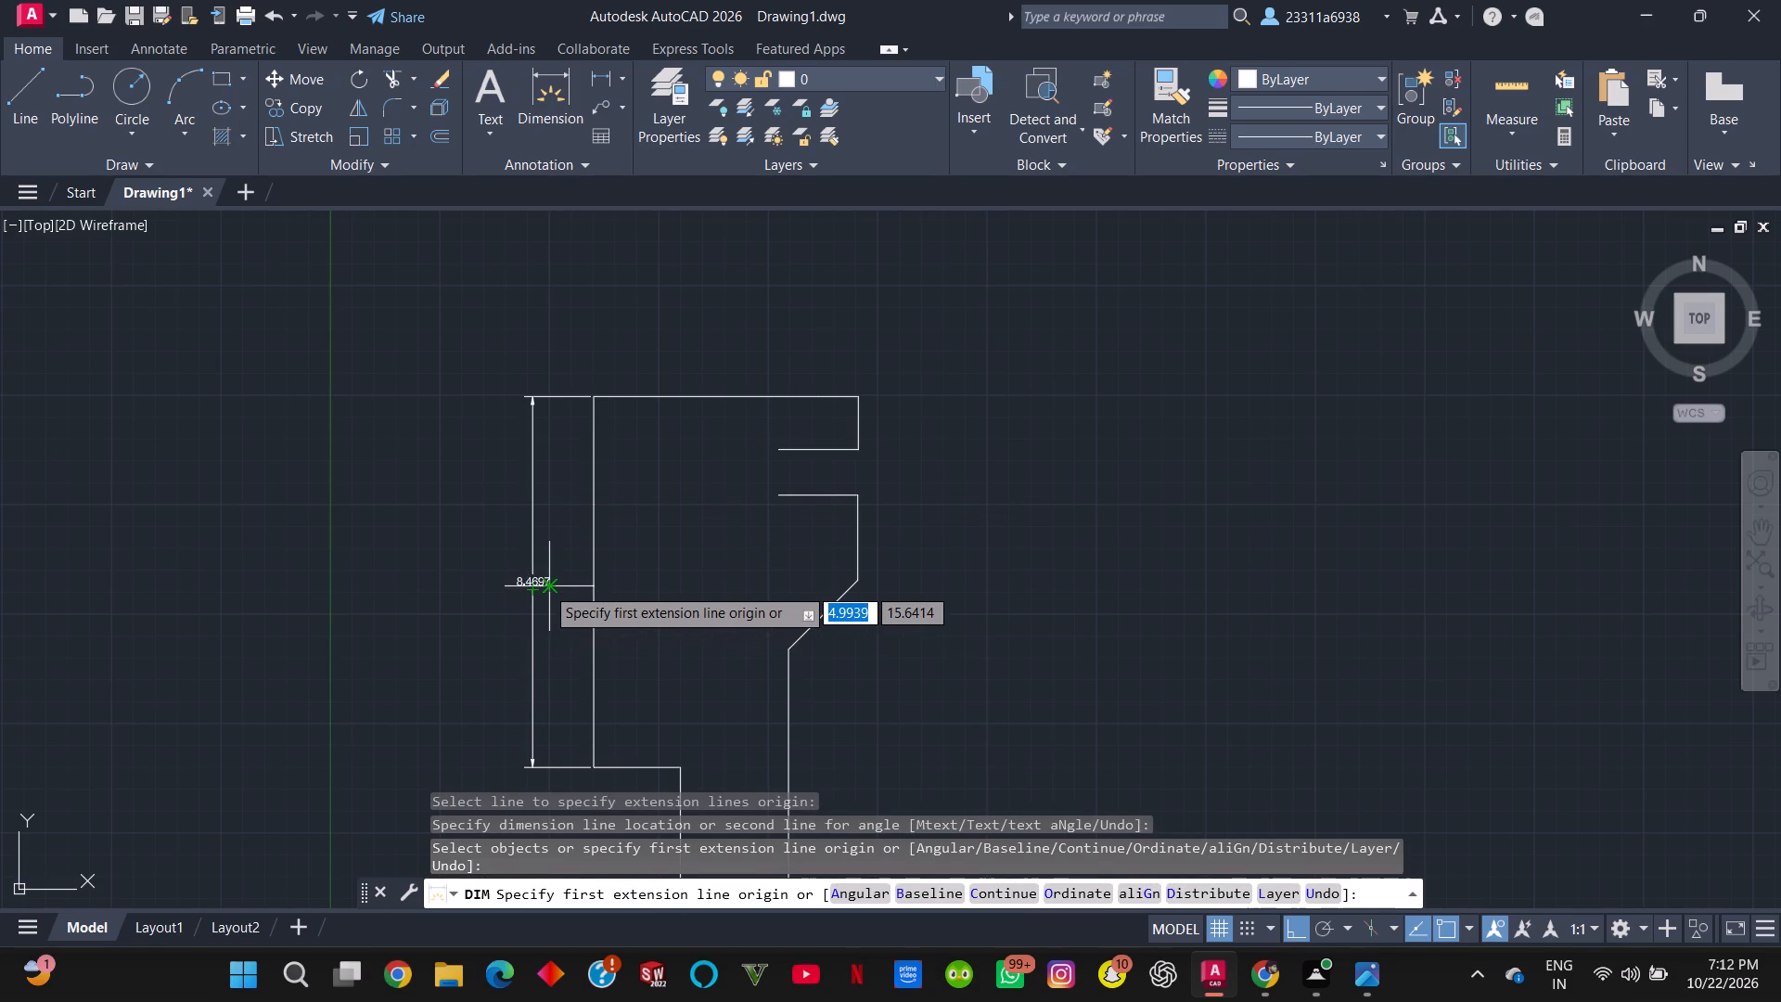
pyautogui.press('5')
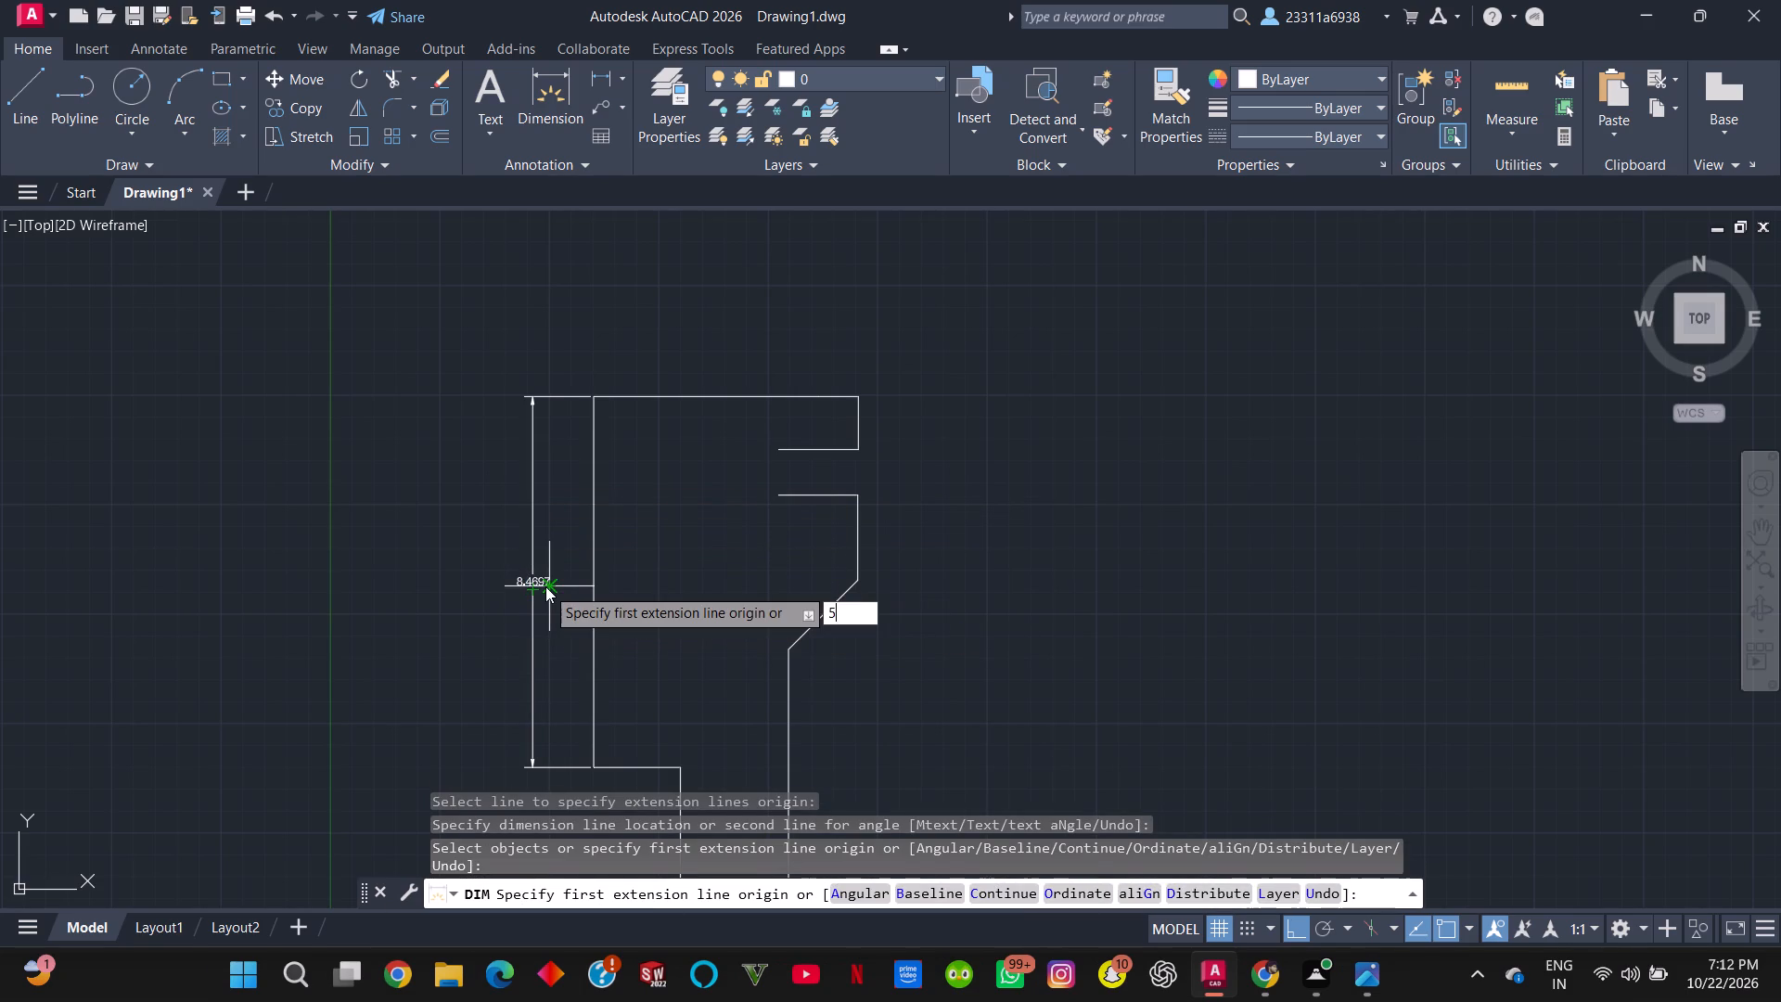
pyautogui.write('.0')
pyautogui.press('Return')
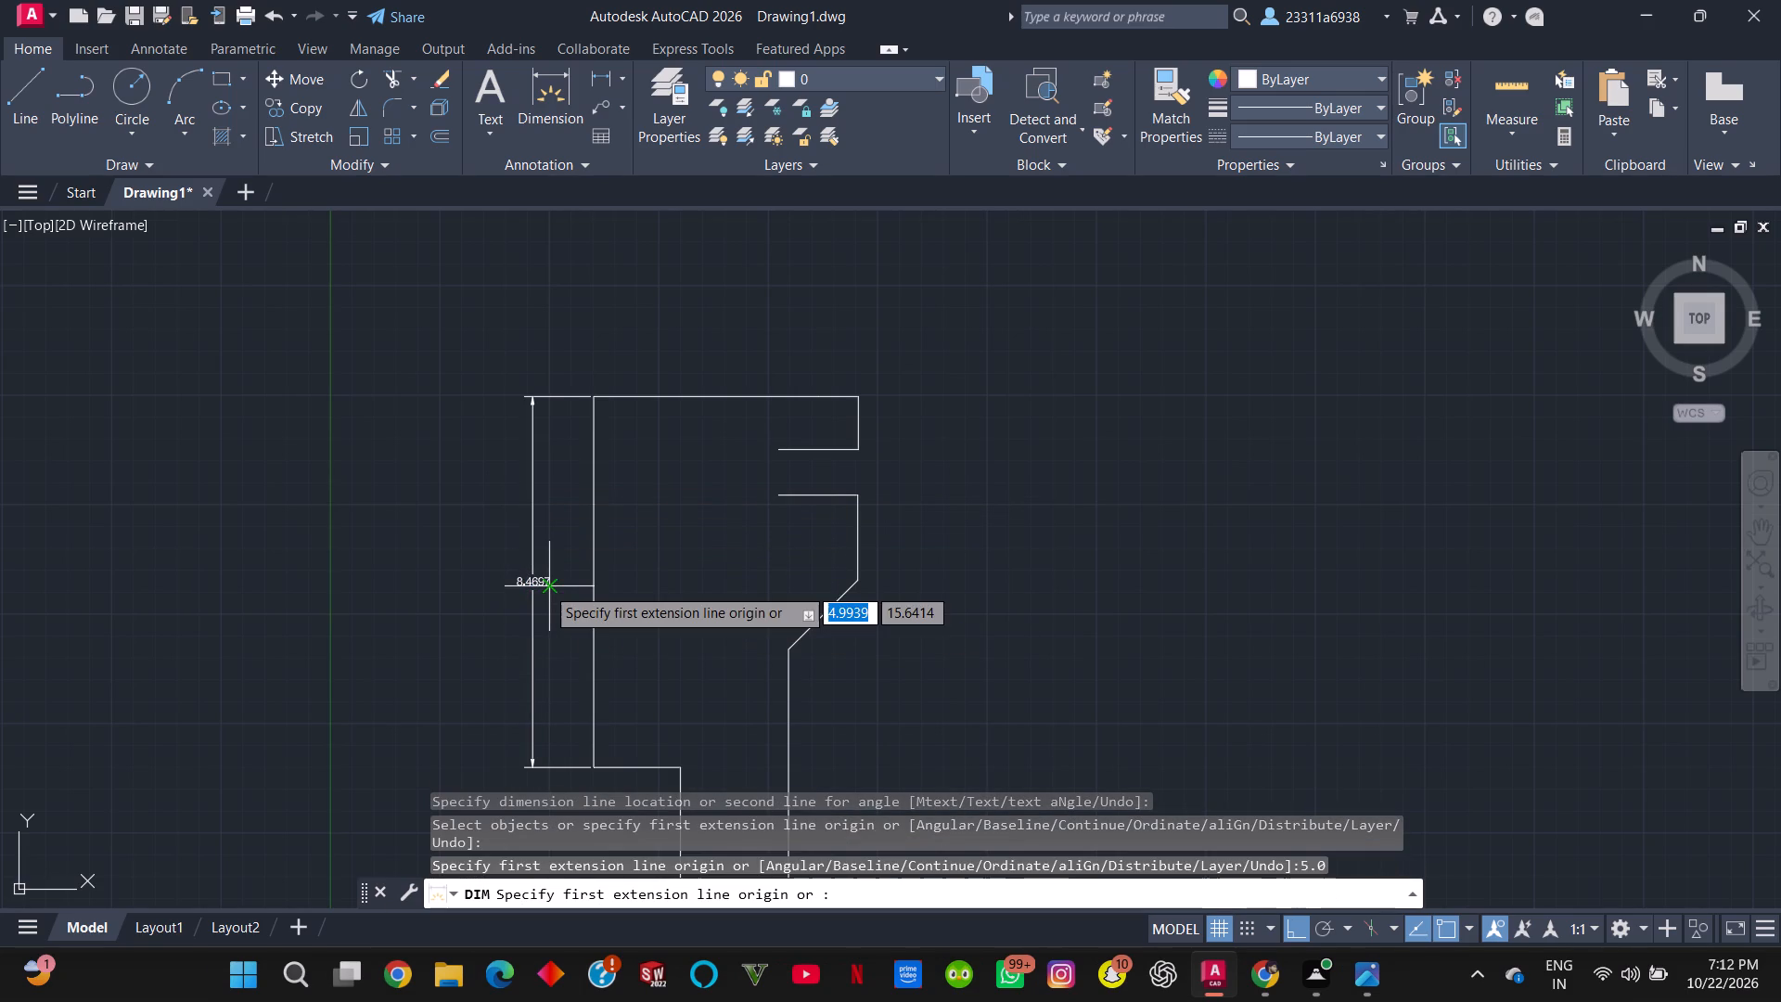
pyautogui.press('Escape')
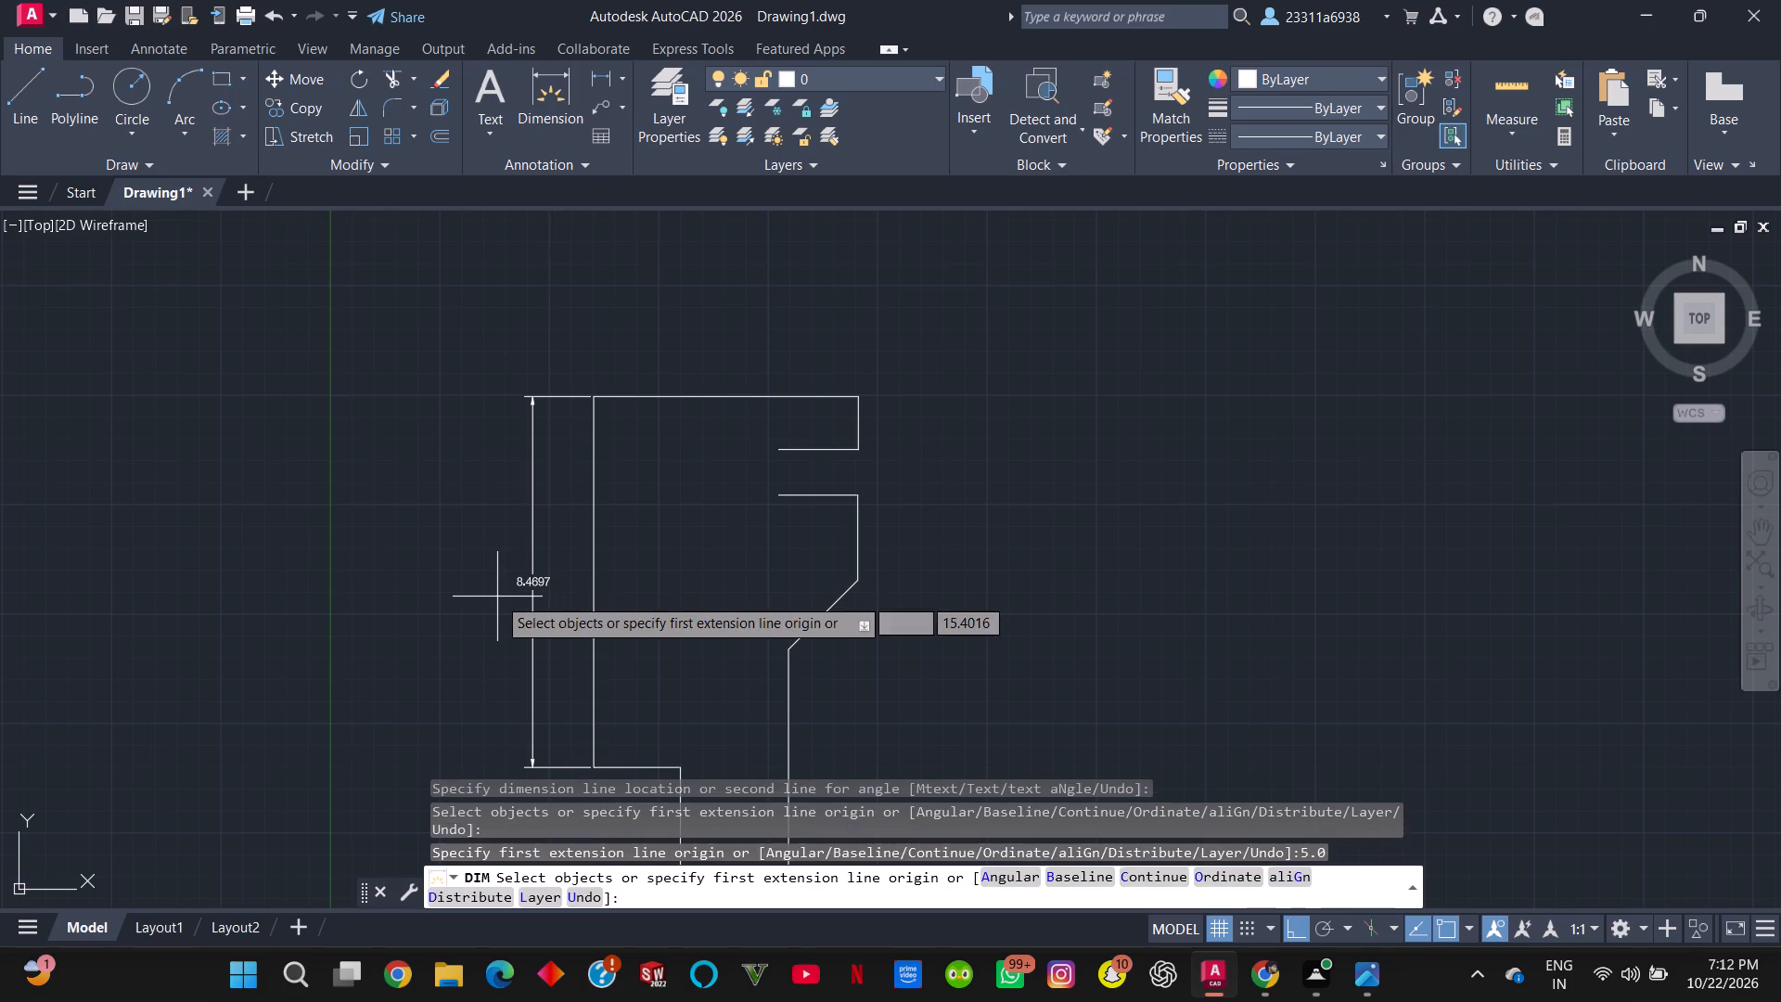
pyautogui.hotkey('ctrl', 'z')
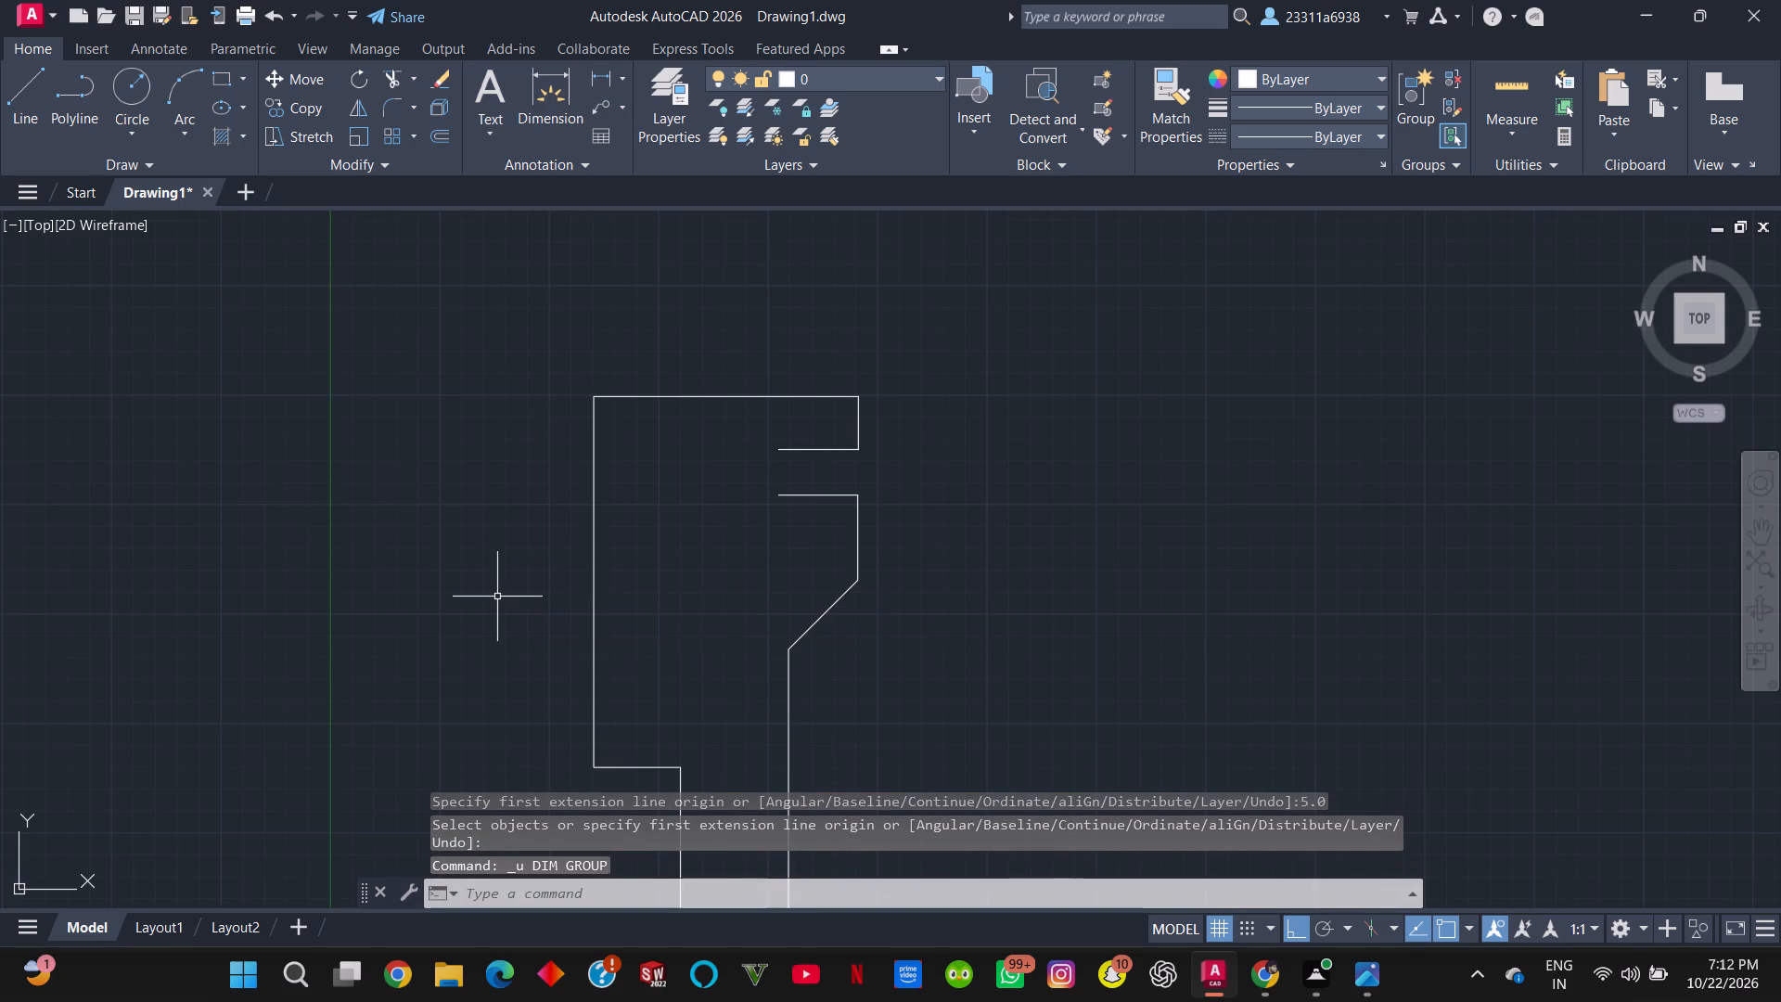
# Erase the entire stepped profile.
pyautogui.scroll(-2, 768, 608)
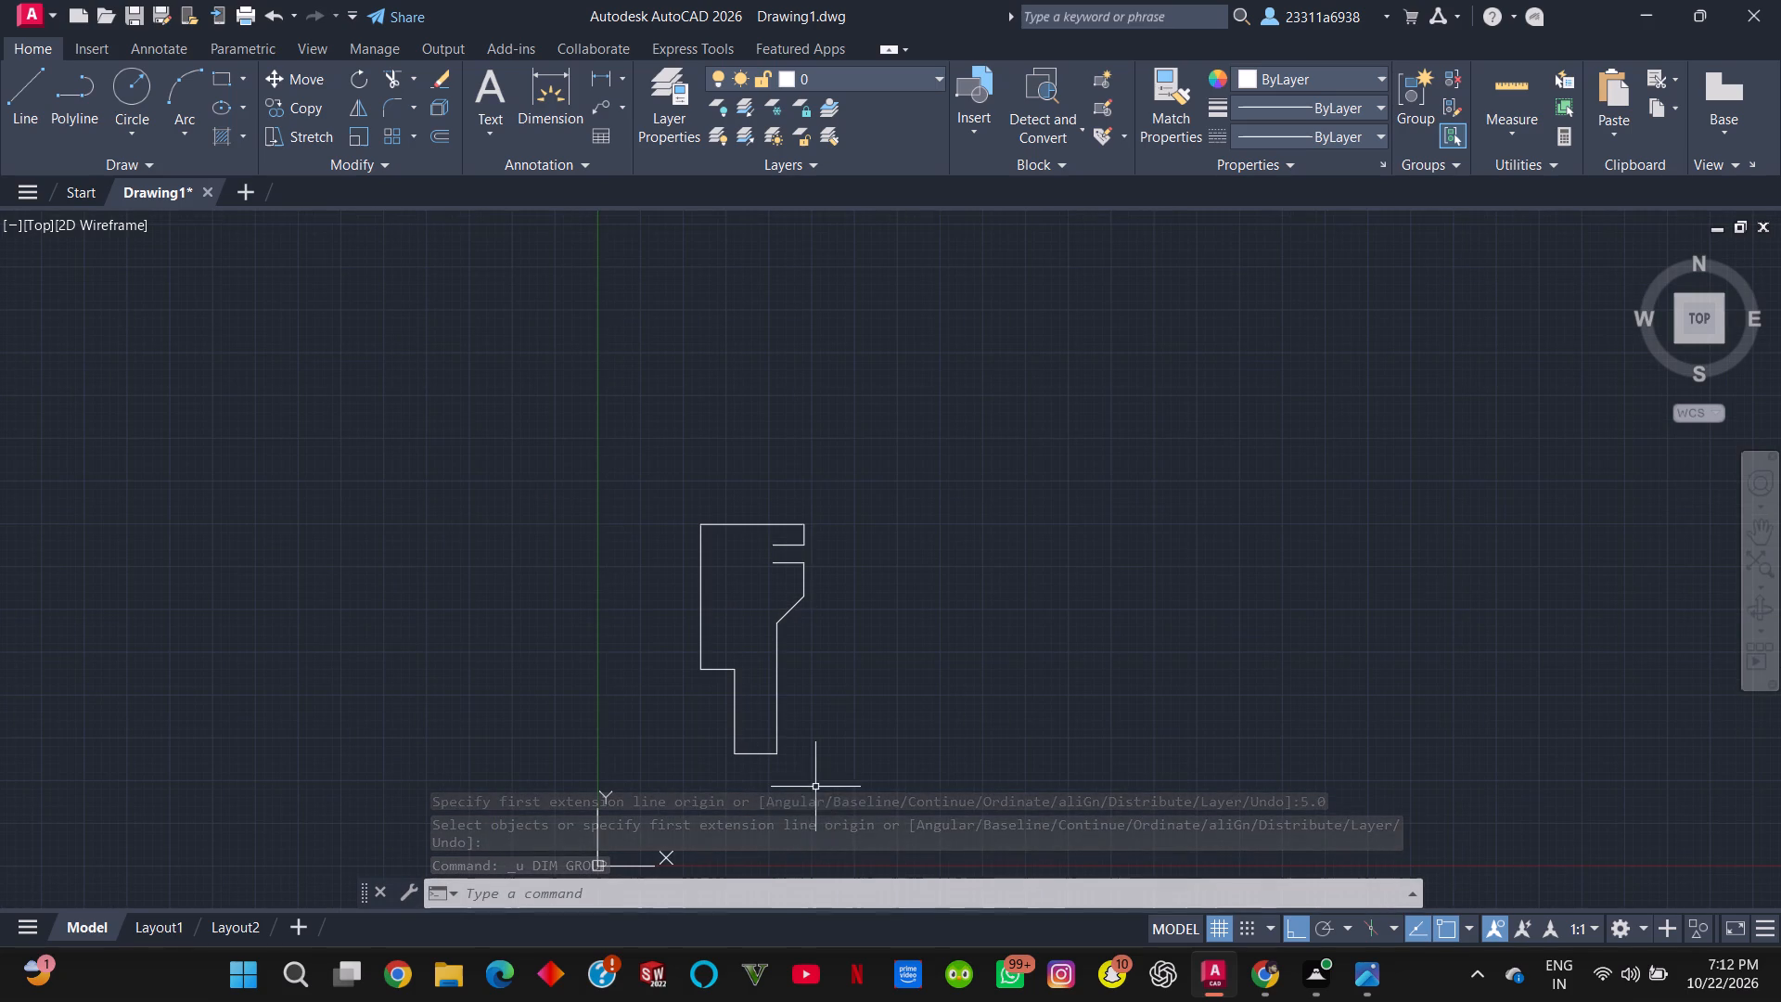
pyautogui.click(815, 785)
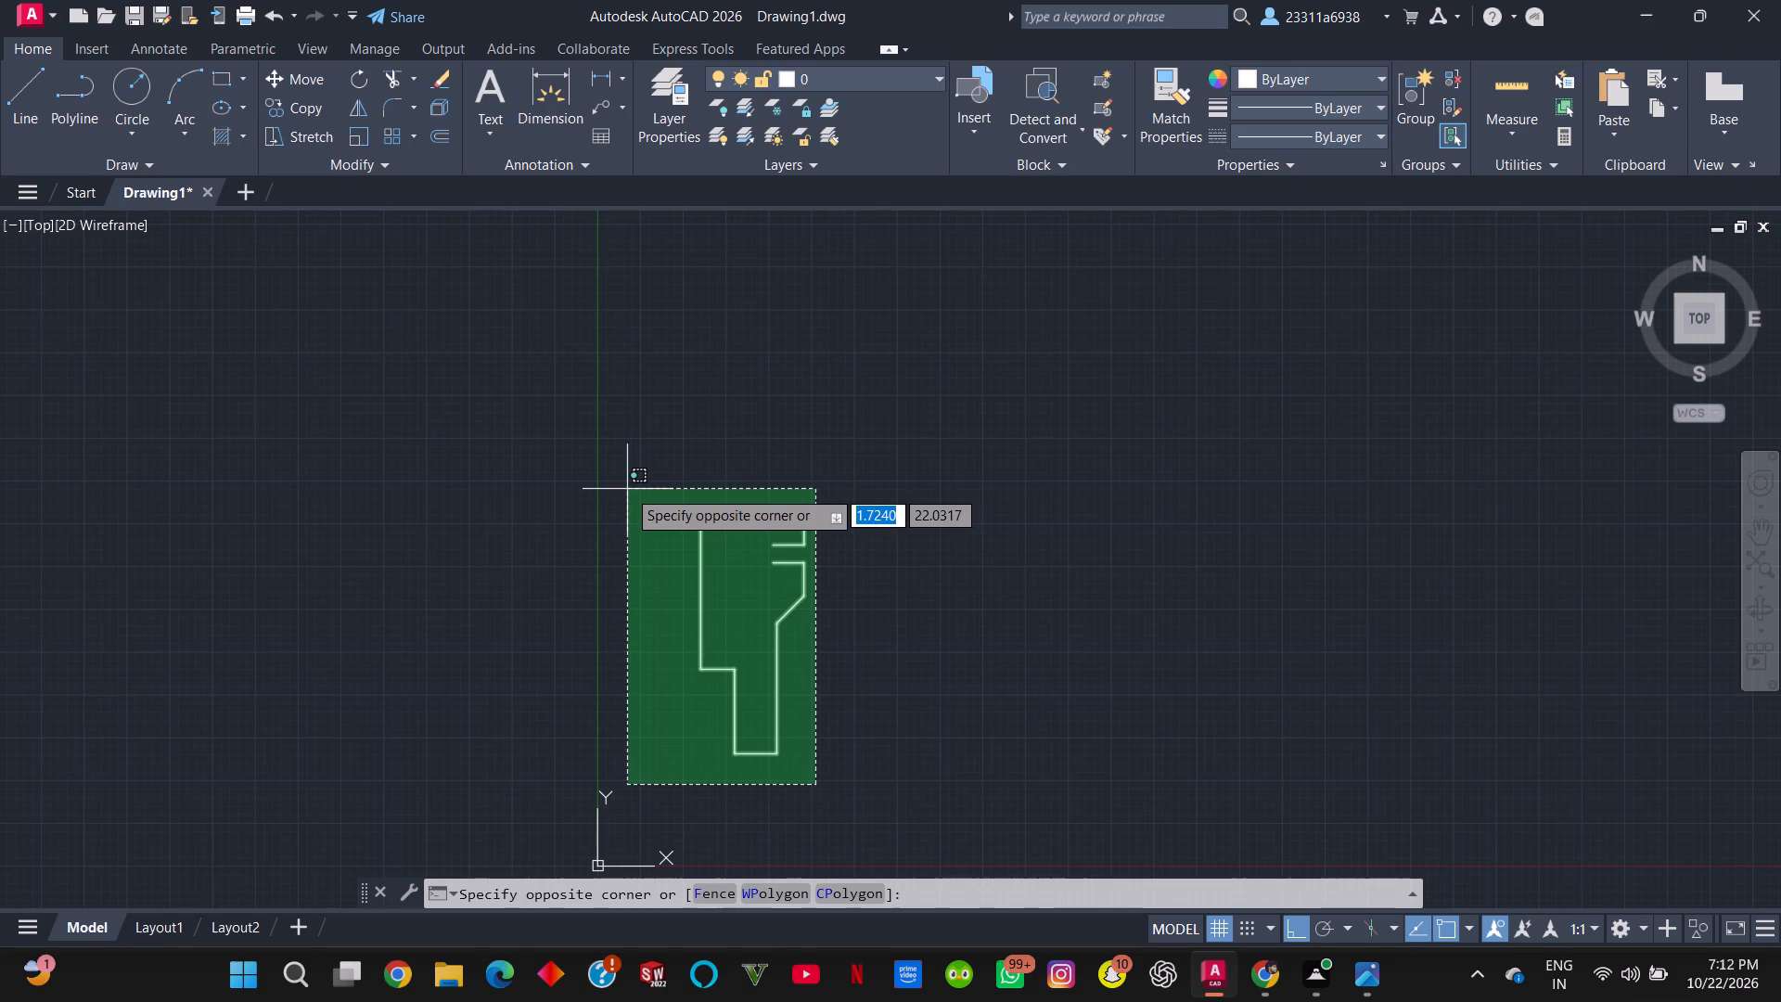
pyautogui.click(627, 489)
pyautogui.press('Delete')
# Start a new outline with Line: a 5-unit top edge to the right, followed by 1 unit straight down.
pyautogui.click(15, 96)
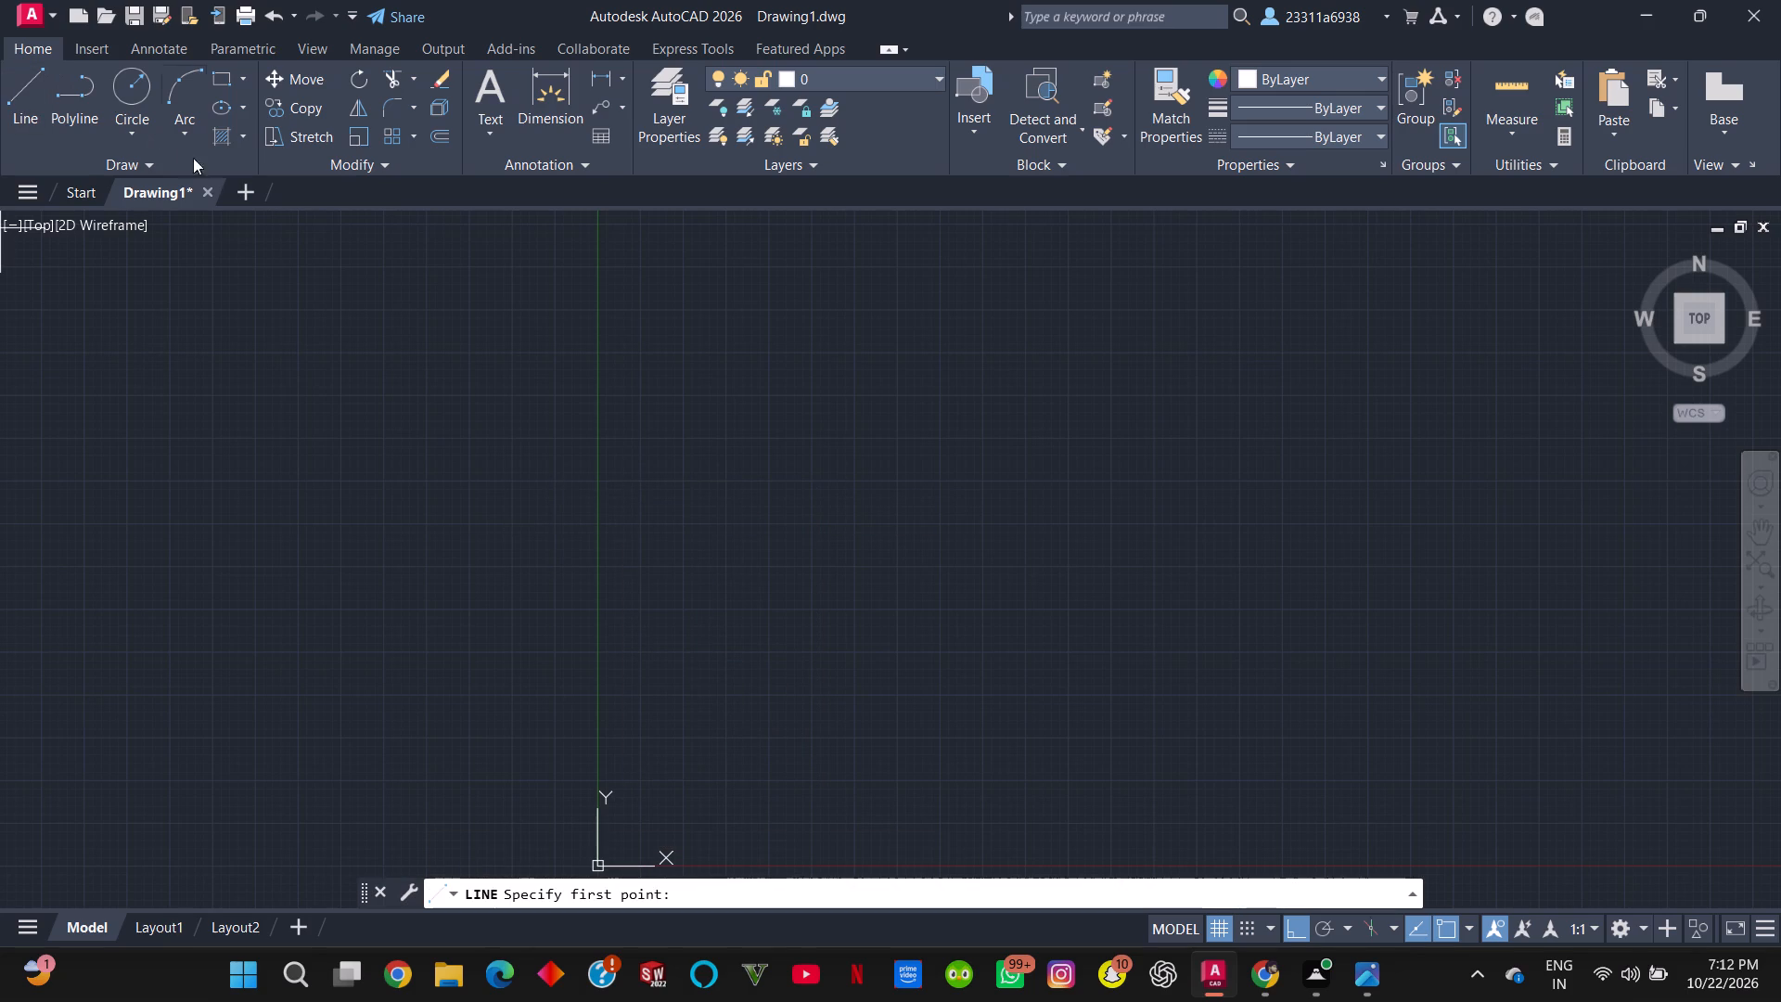
pyautogui.click(694, 364)
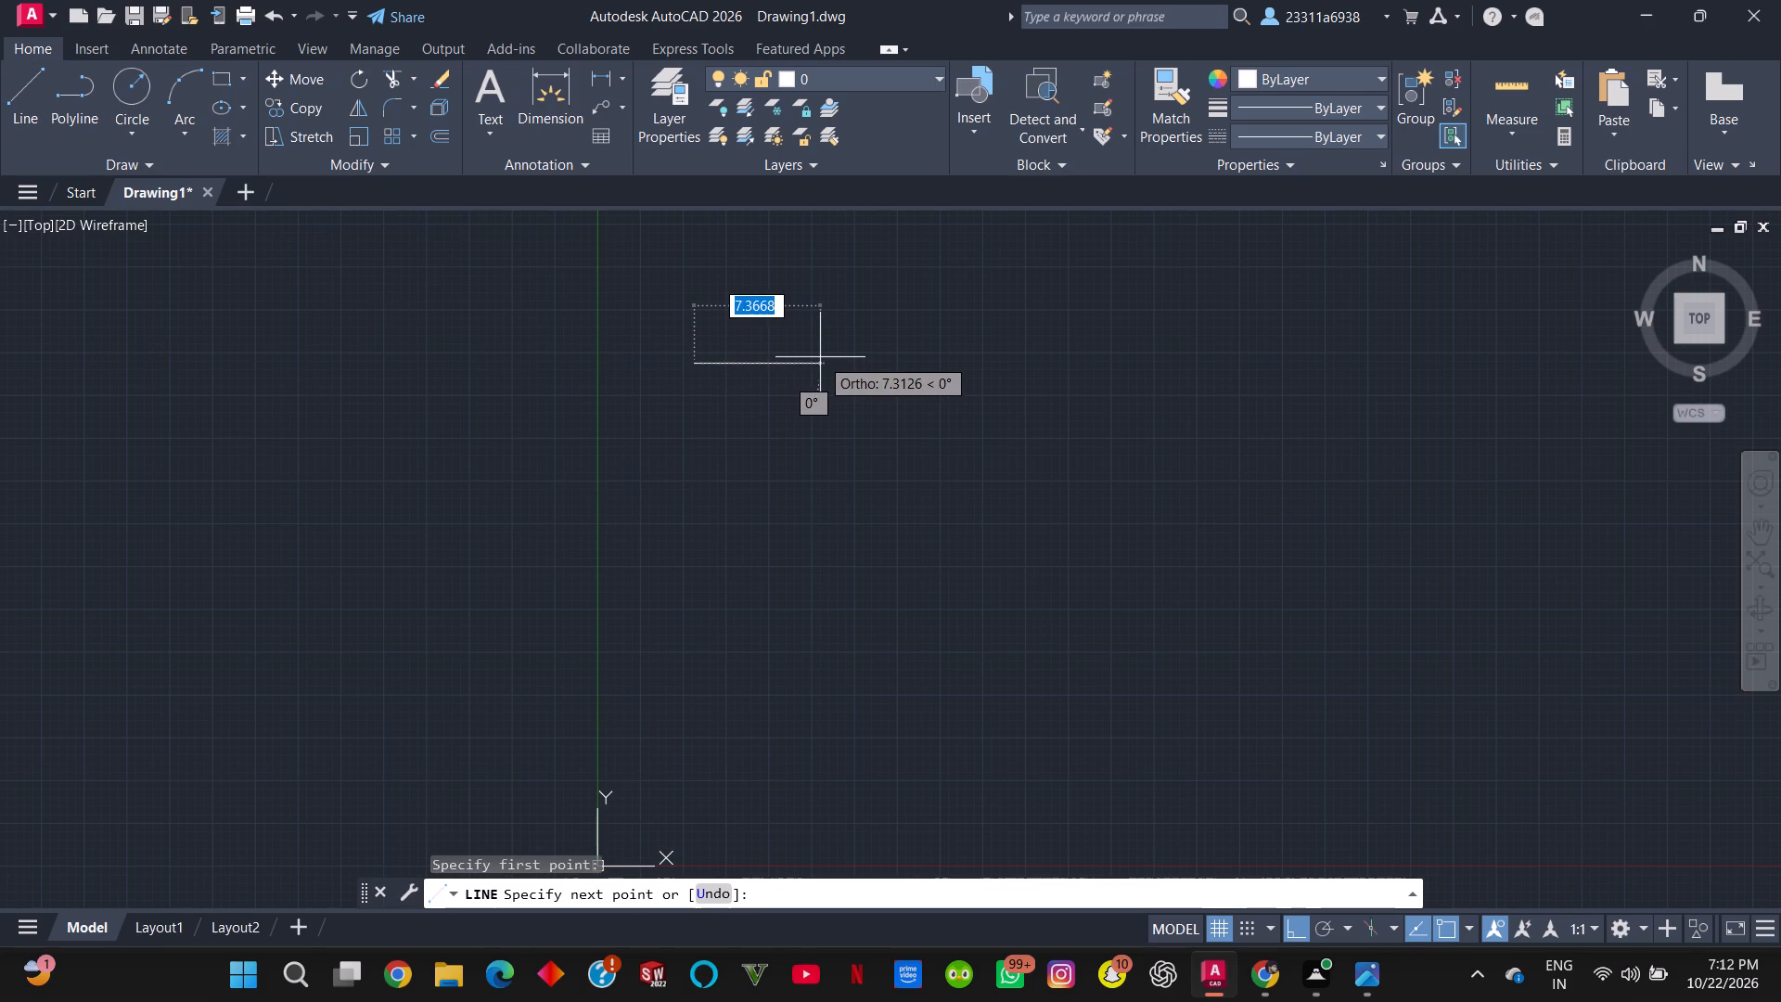
pyautogui.press('5')
pyautogui.press('Return')
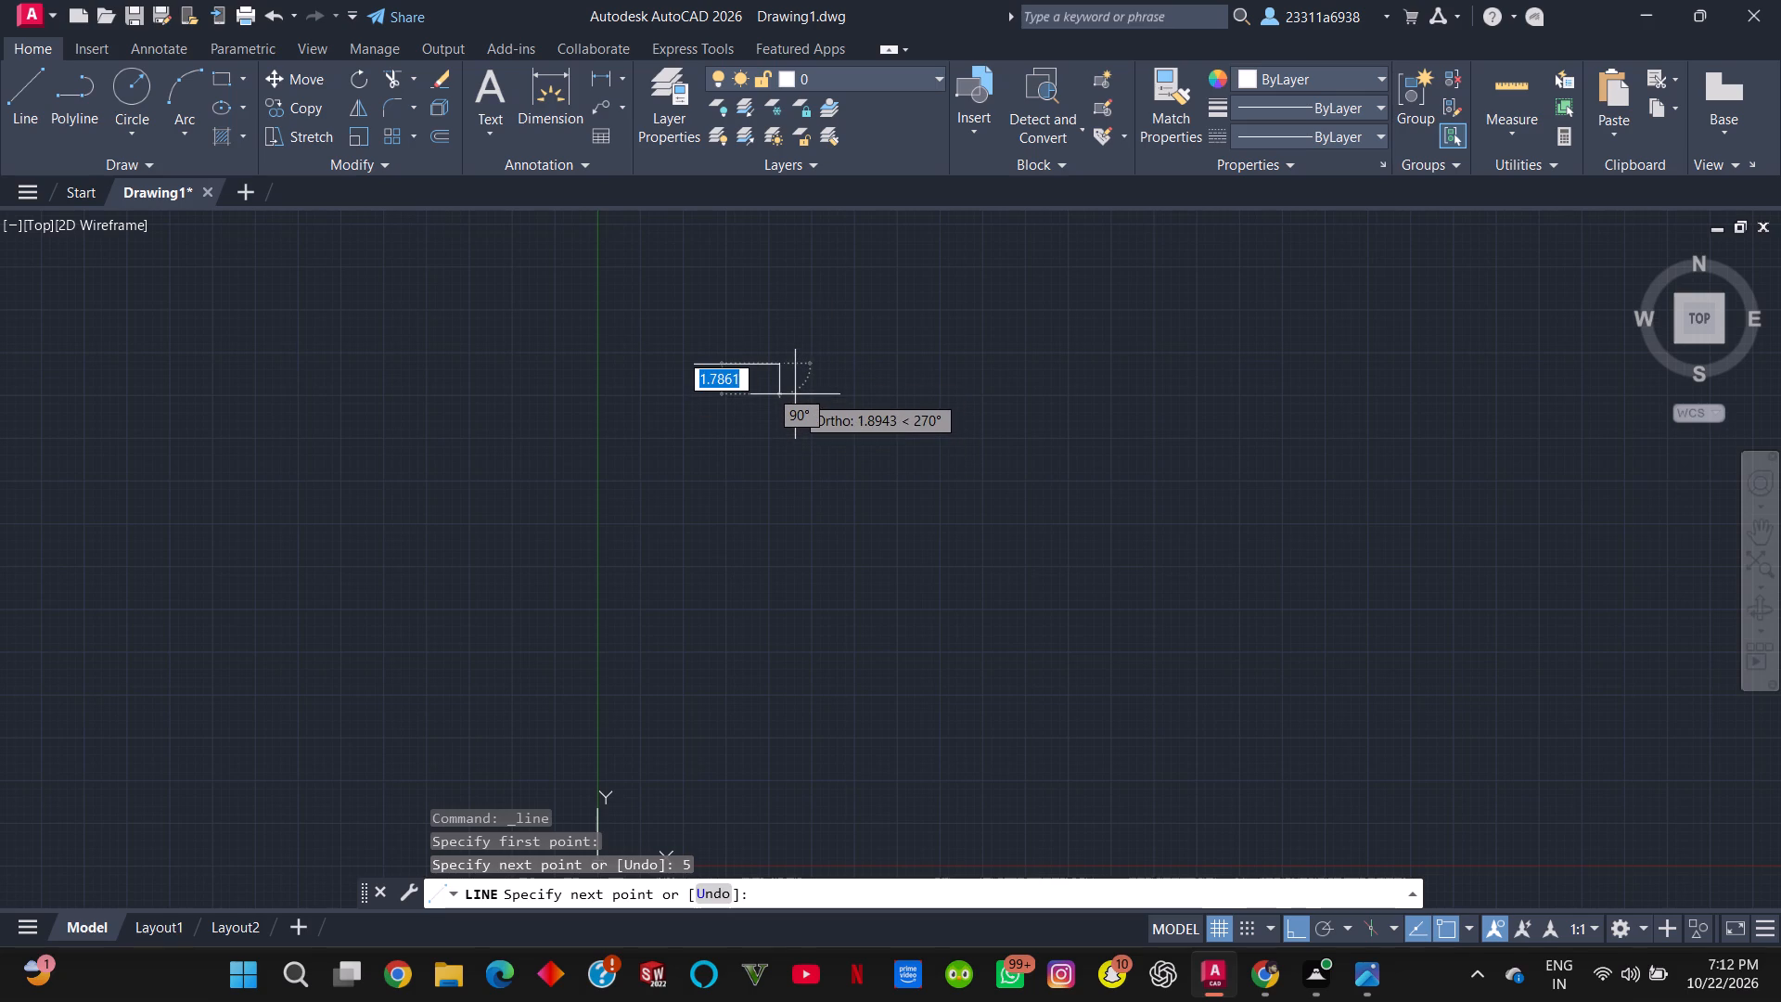
pyautogui.press('1')
pyautogui.press('Return')
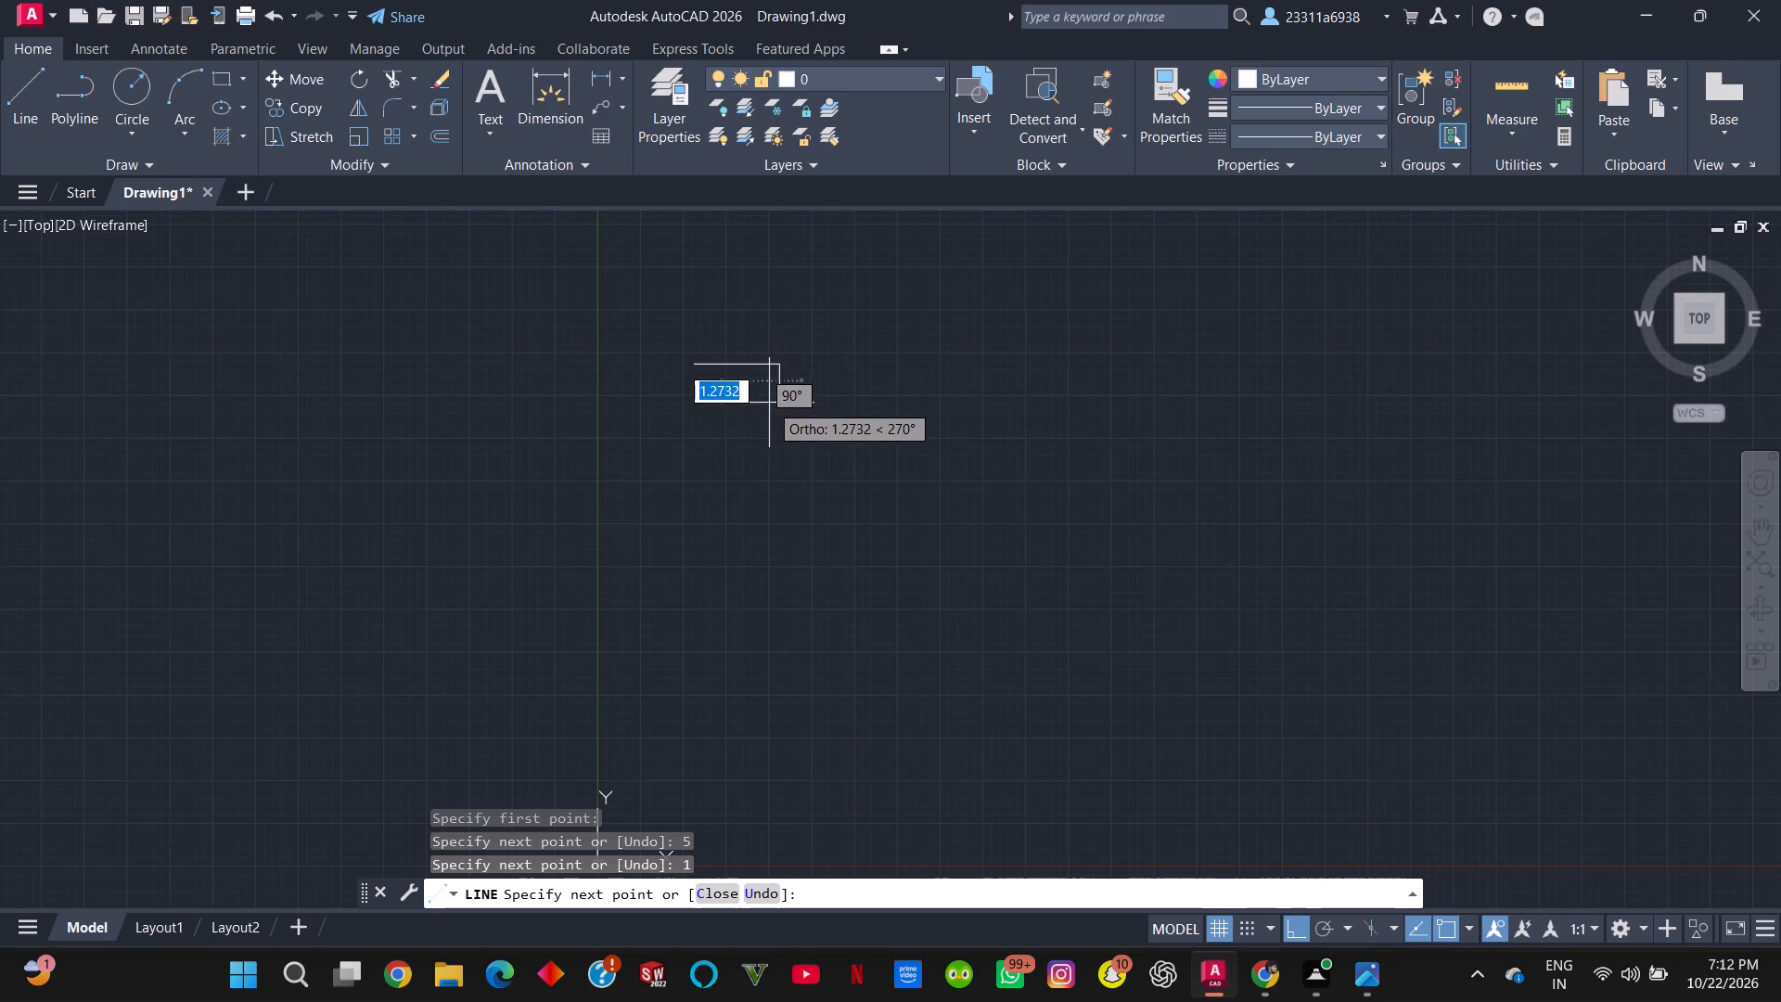
# Continue the outline with the side slot, 1 unit left, 1 down and 1 right, and a 5-unit vertical down.
pyautogui.press('1')
pyautogui.press('Return')
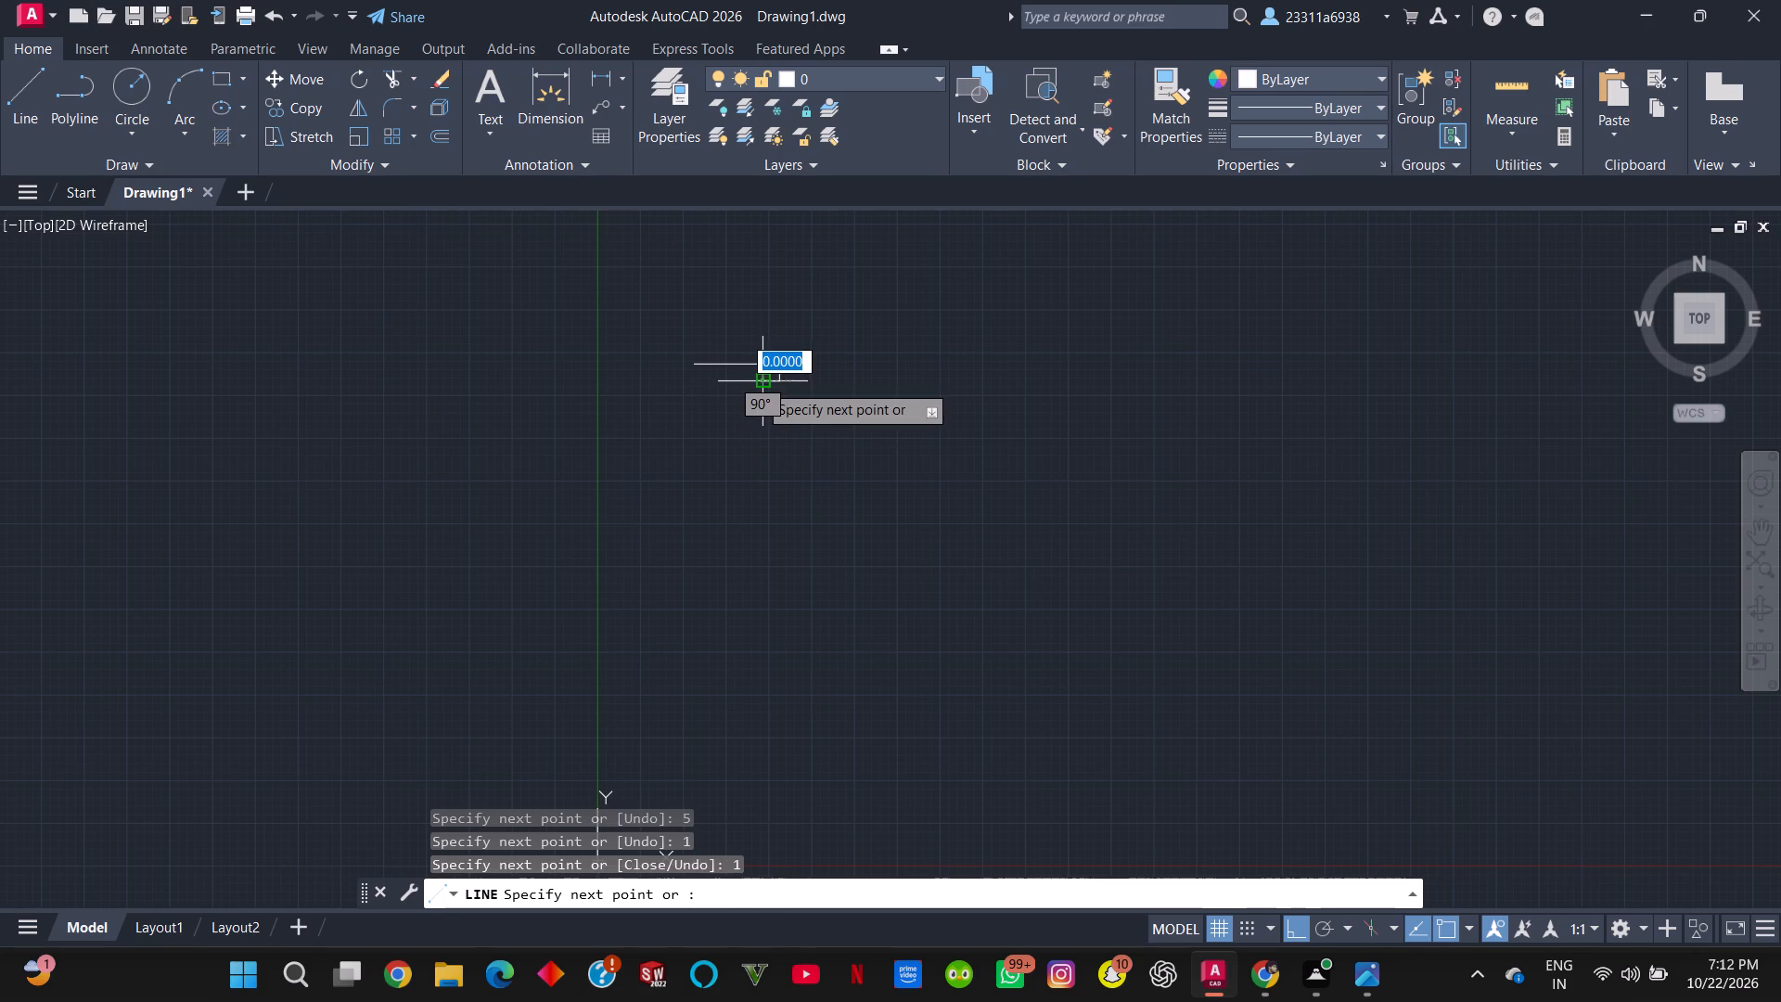
pyautogui.scroll(4, 758, 383)
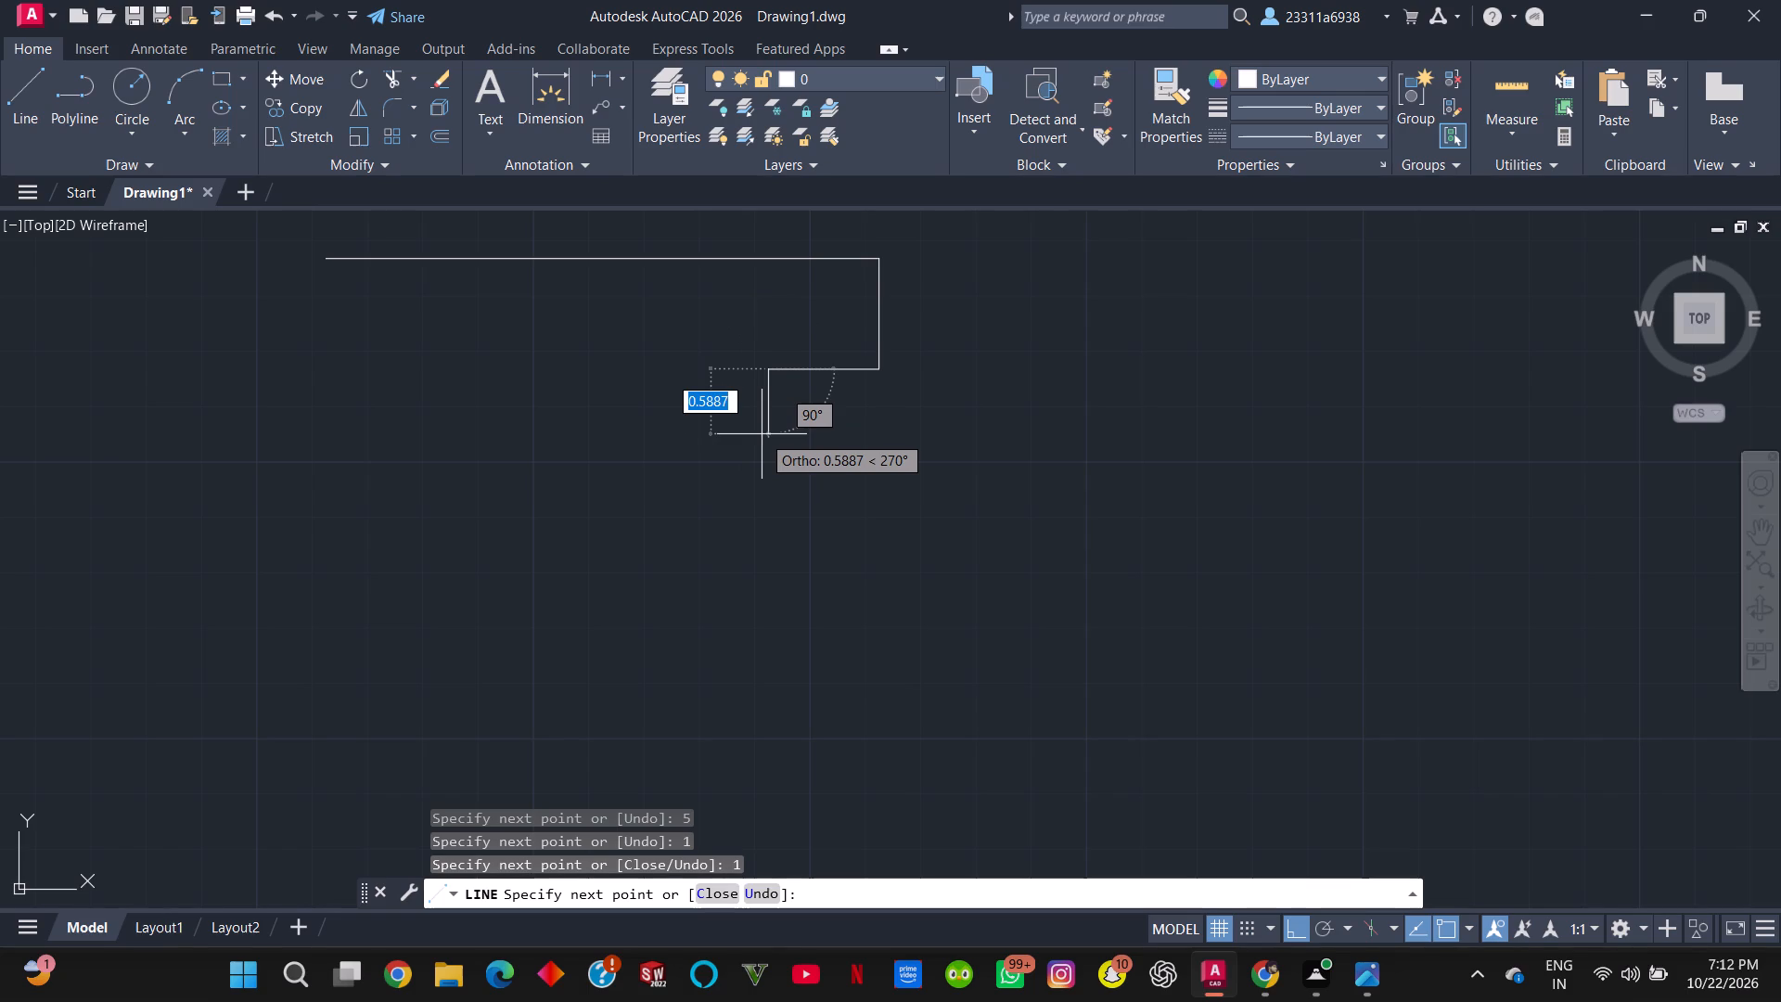
pyautogui.press('1')
pyautogui.press('Return')
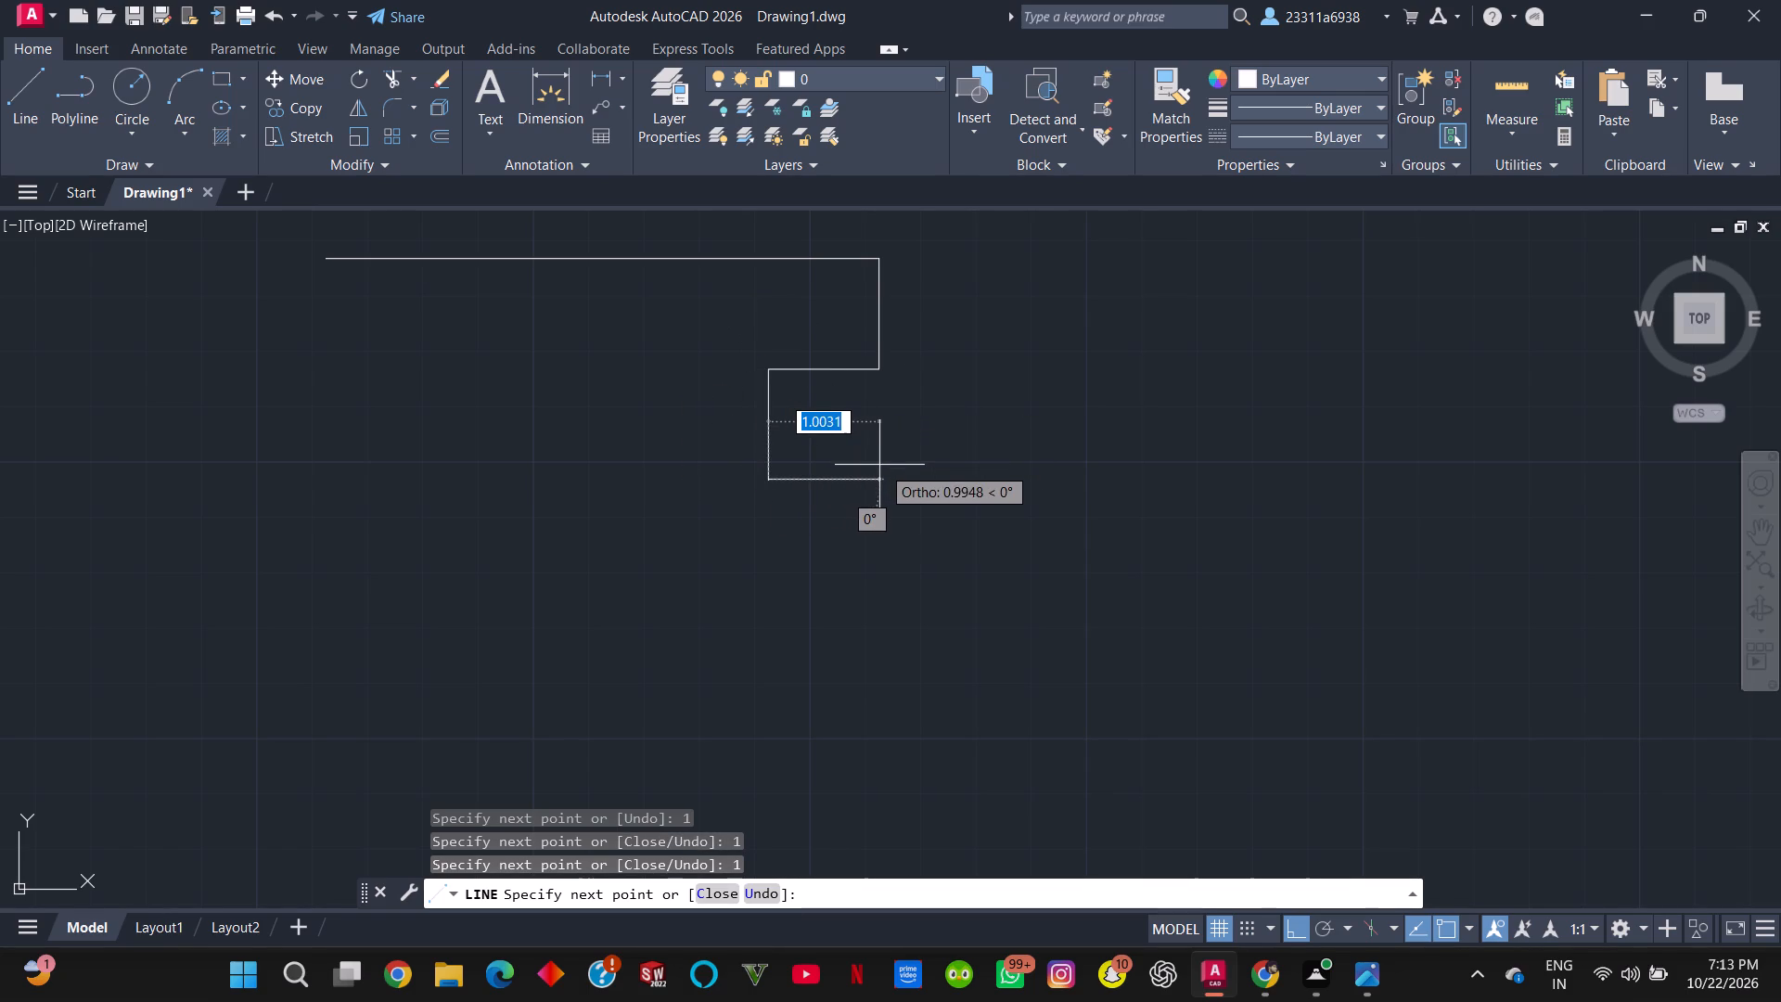
pyautogui.press('1')
pyautogui.press('Return')
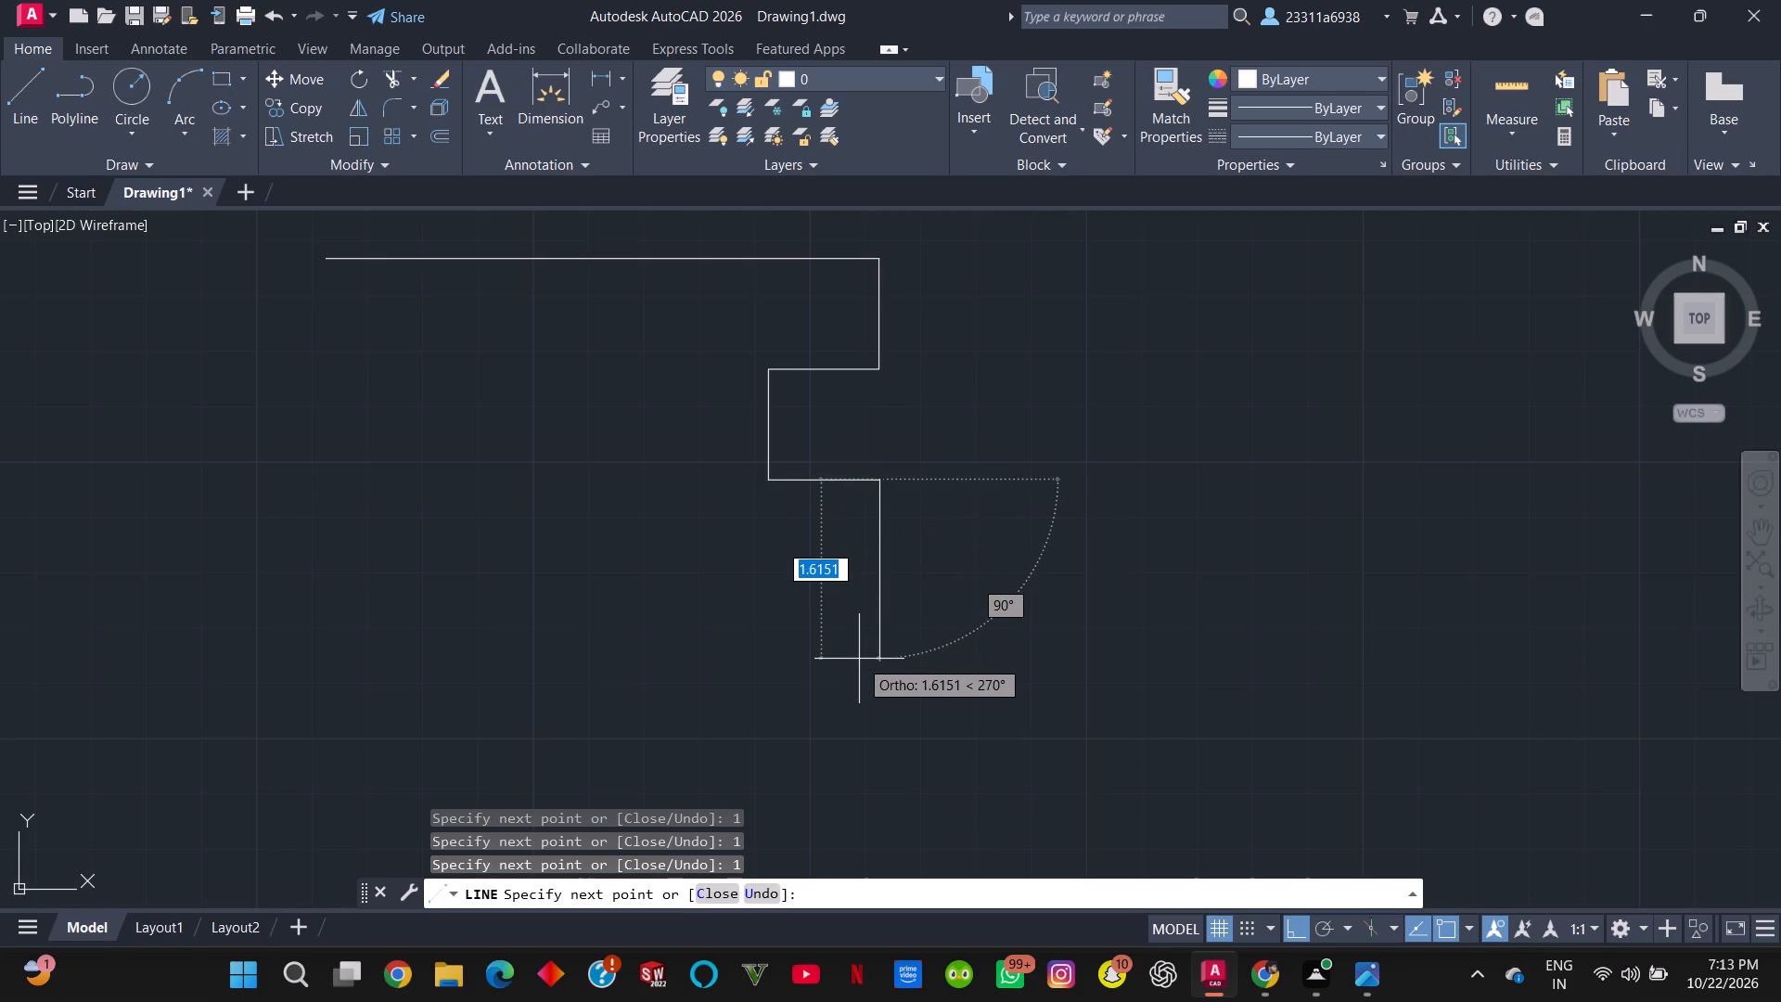
pyautogui.press('5')
pyautogui.press('Return')
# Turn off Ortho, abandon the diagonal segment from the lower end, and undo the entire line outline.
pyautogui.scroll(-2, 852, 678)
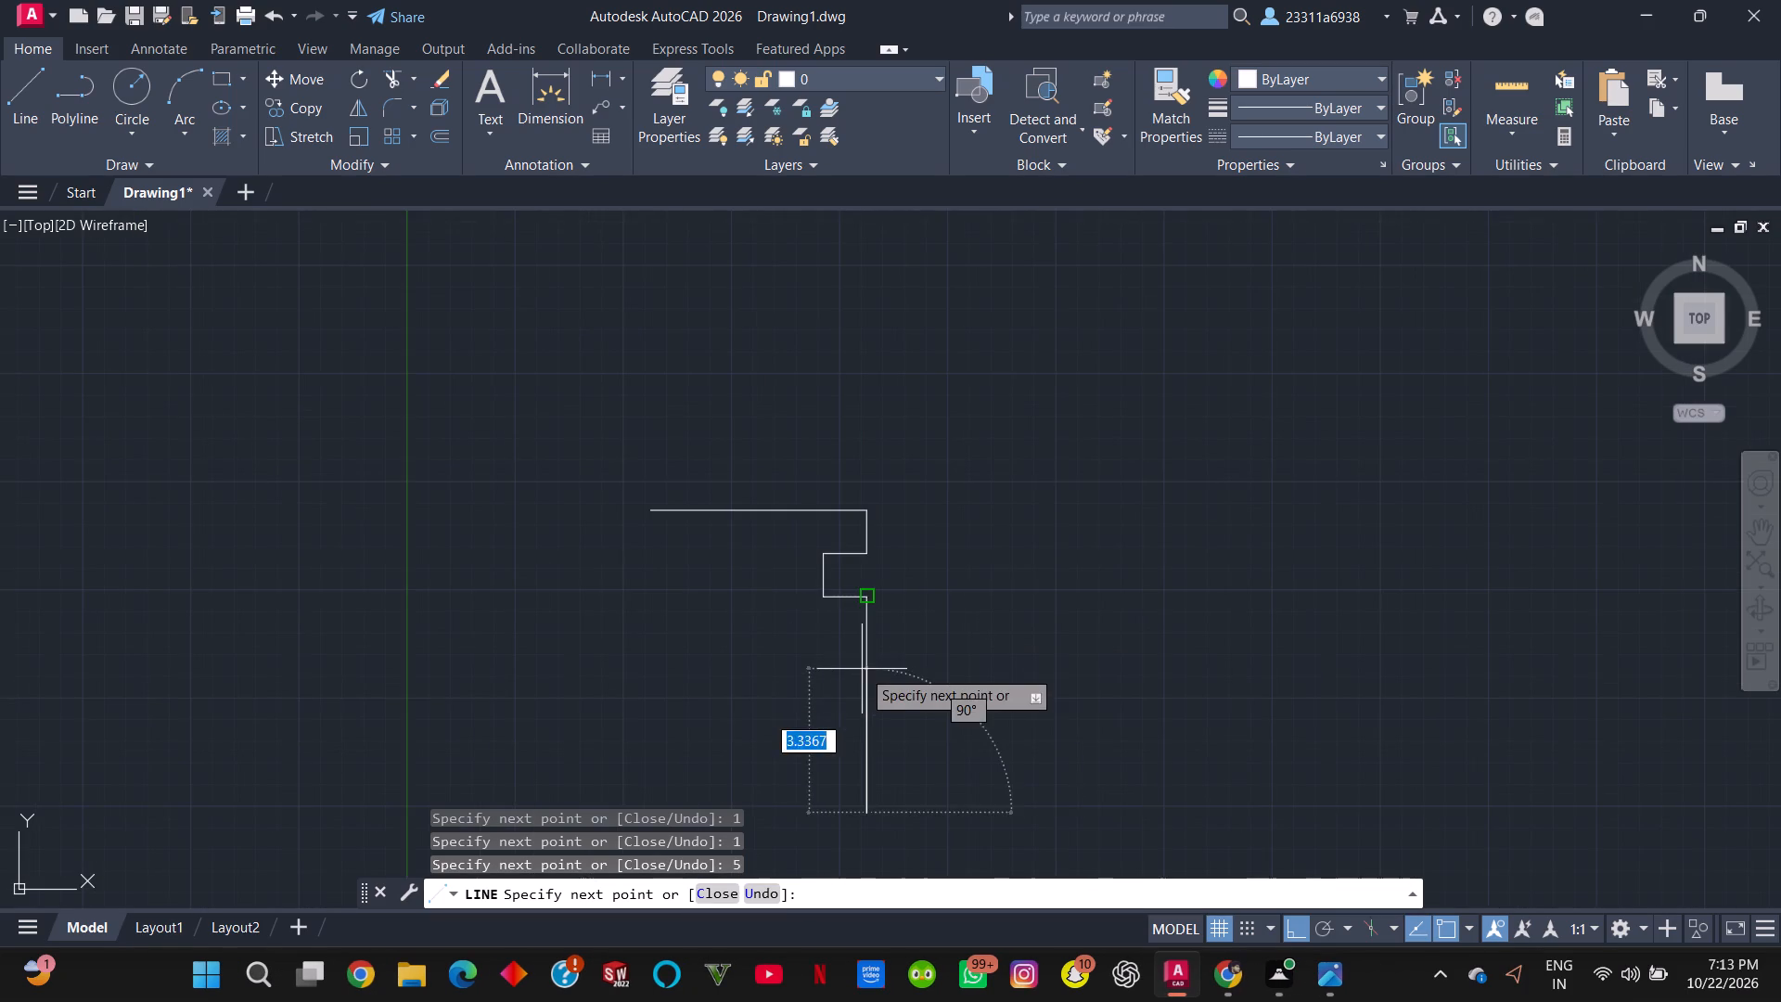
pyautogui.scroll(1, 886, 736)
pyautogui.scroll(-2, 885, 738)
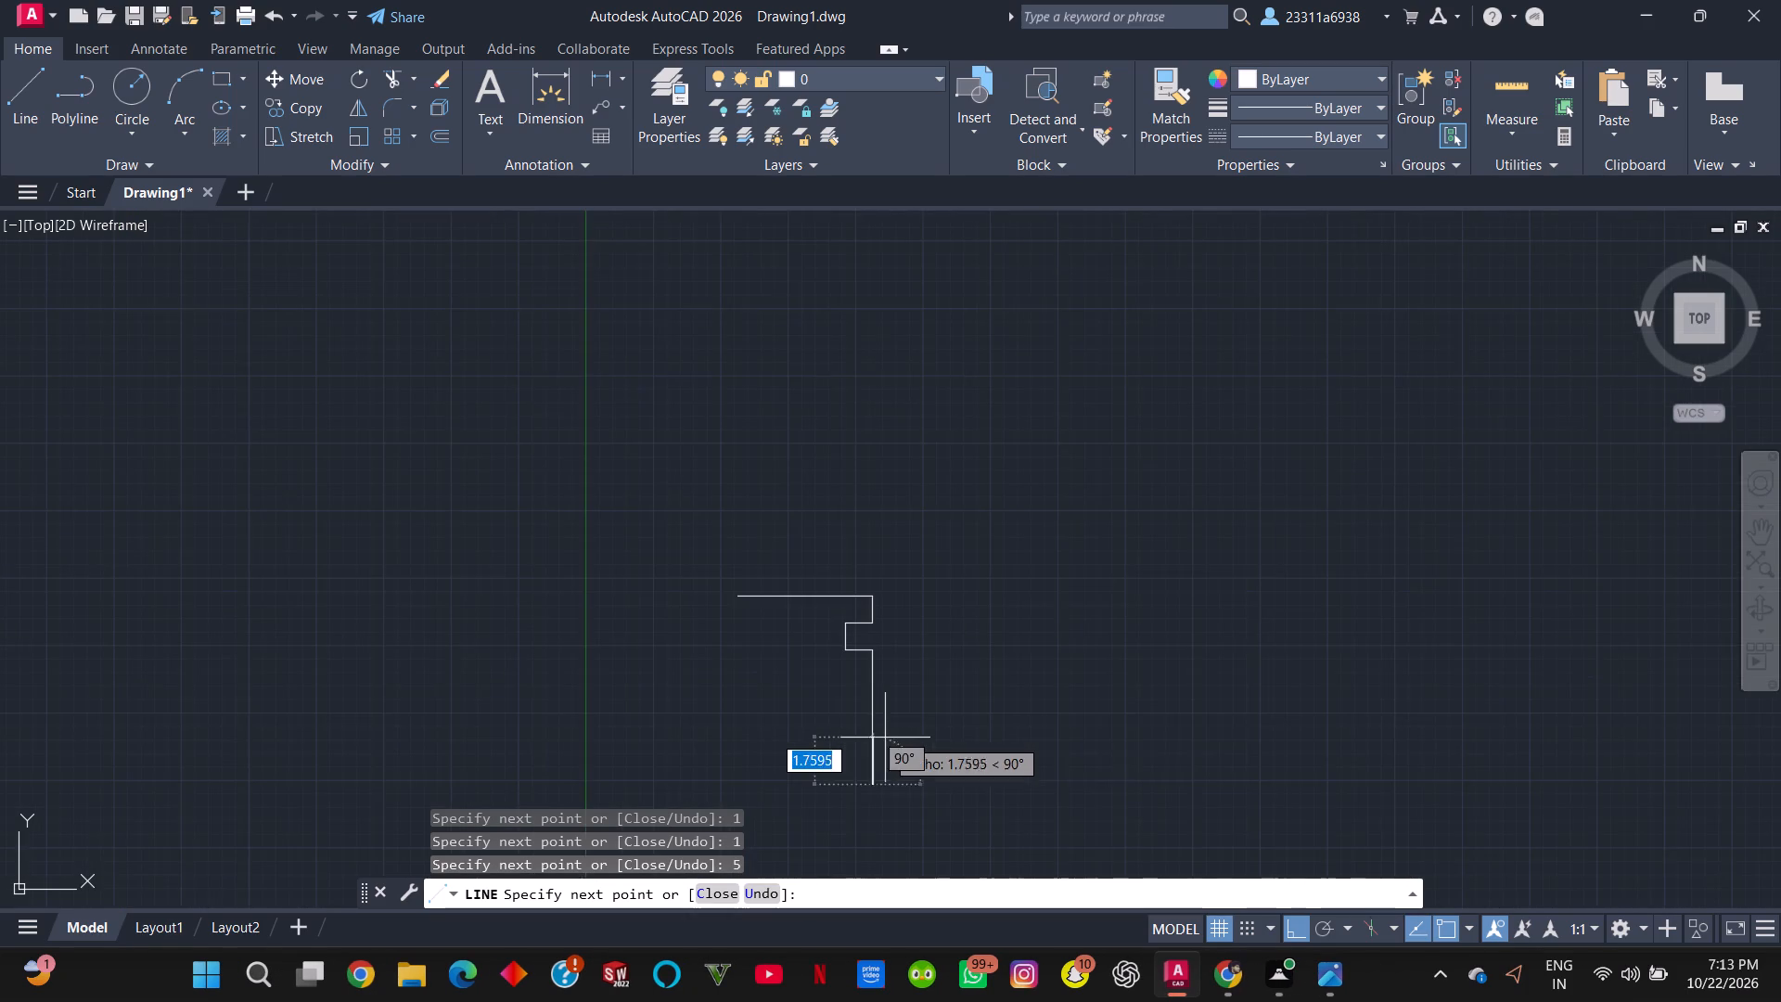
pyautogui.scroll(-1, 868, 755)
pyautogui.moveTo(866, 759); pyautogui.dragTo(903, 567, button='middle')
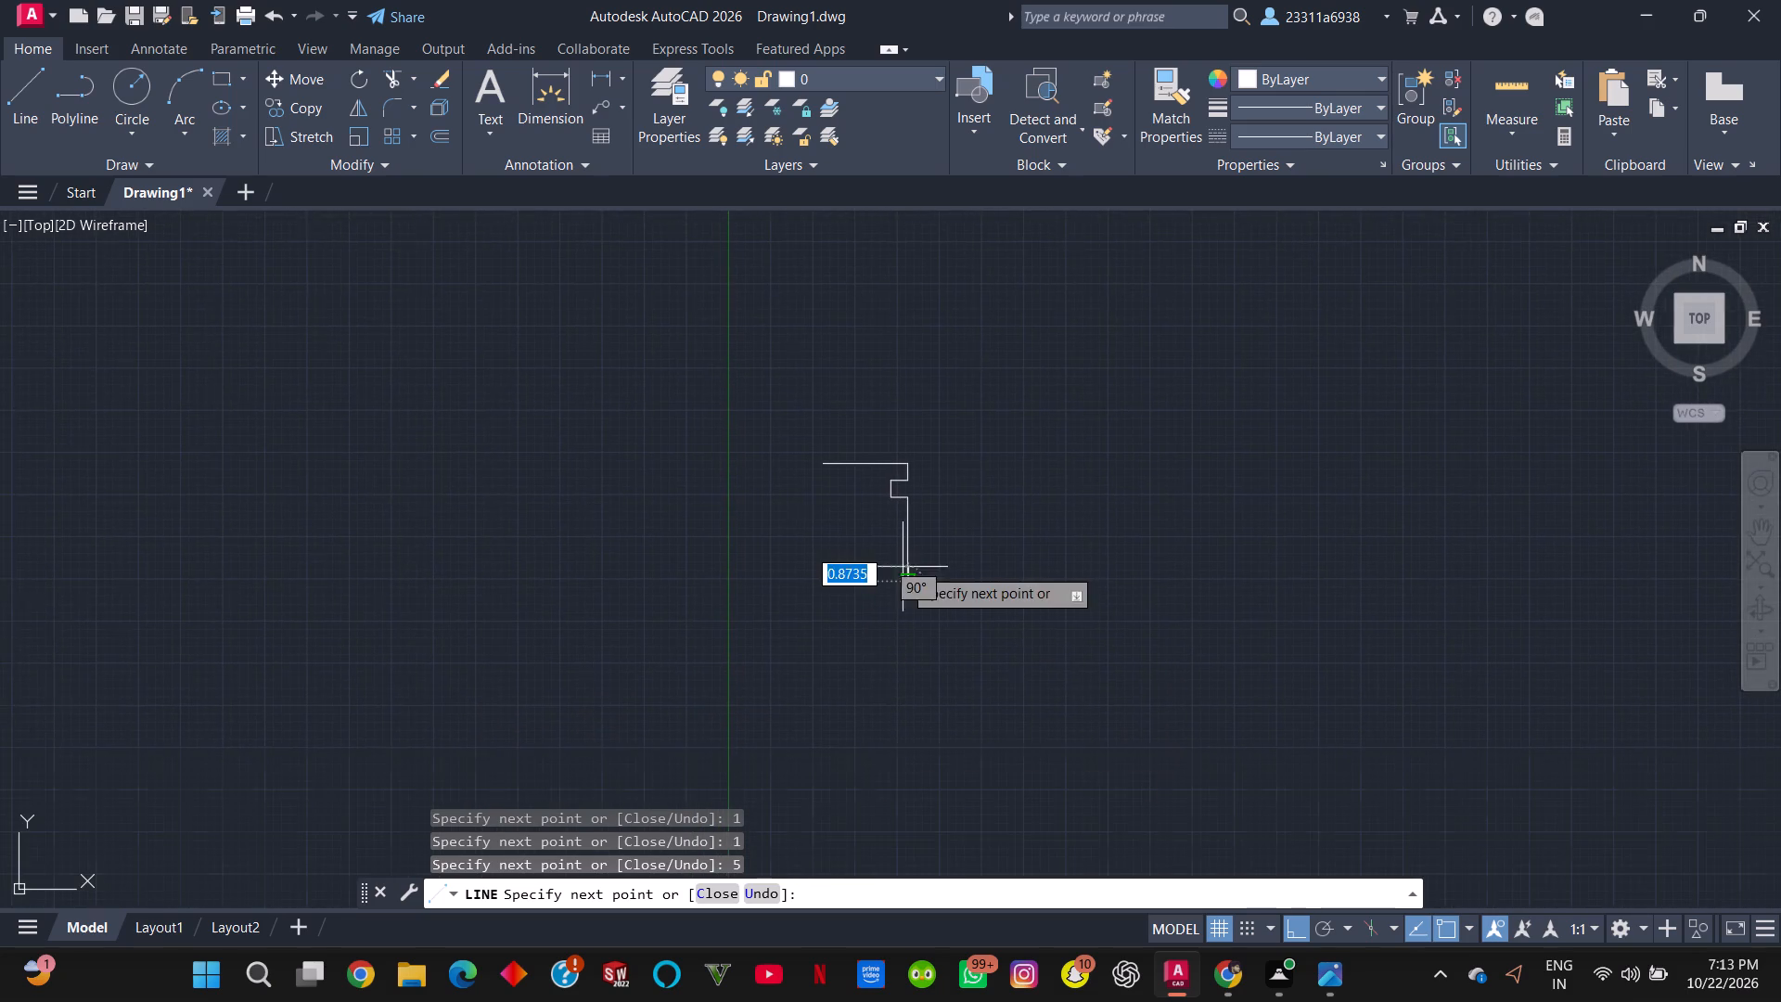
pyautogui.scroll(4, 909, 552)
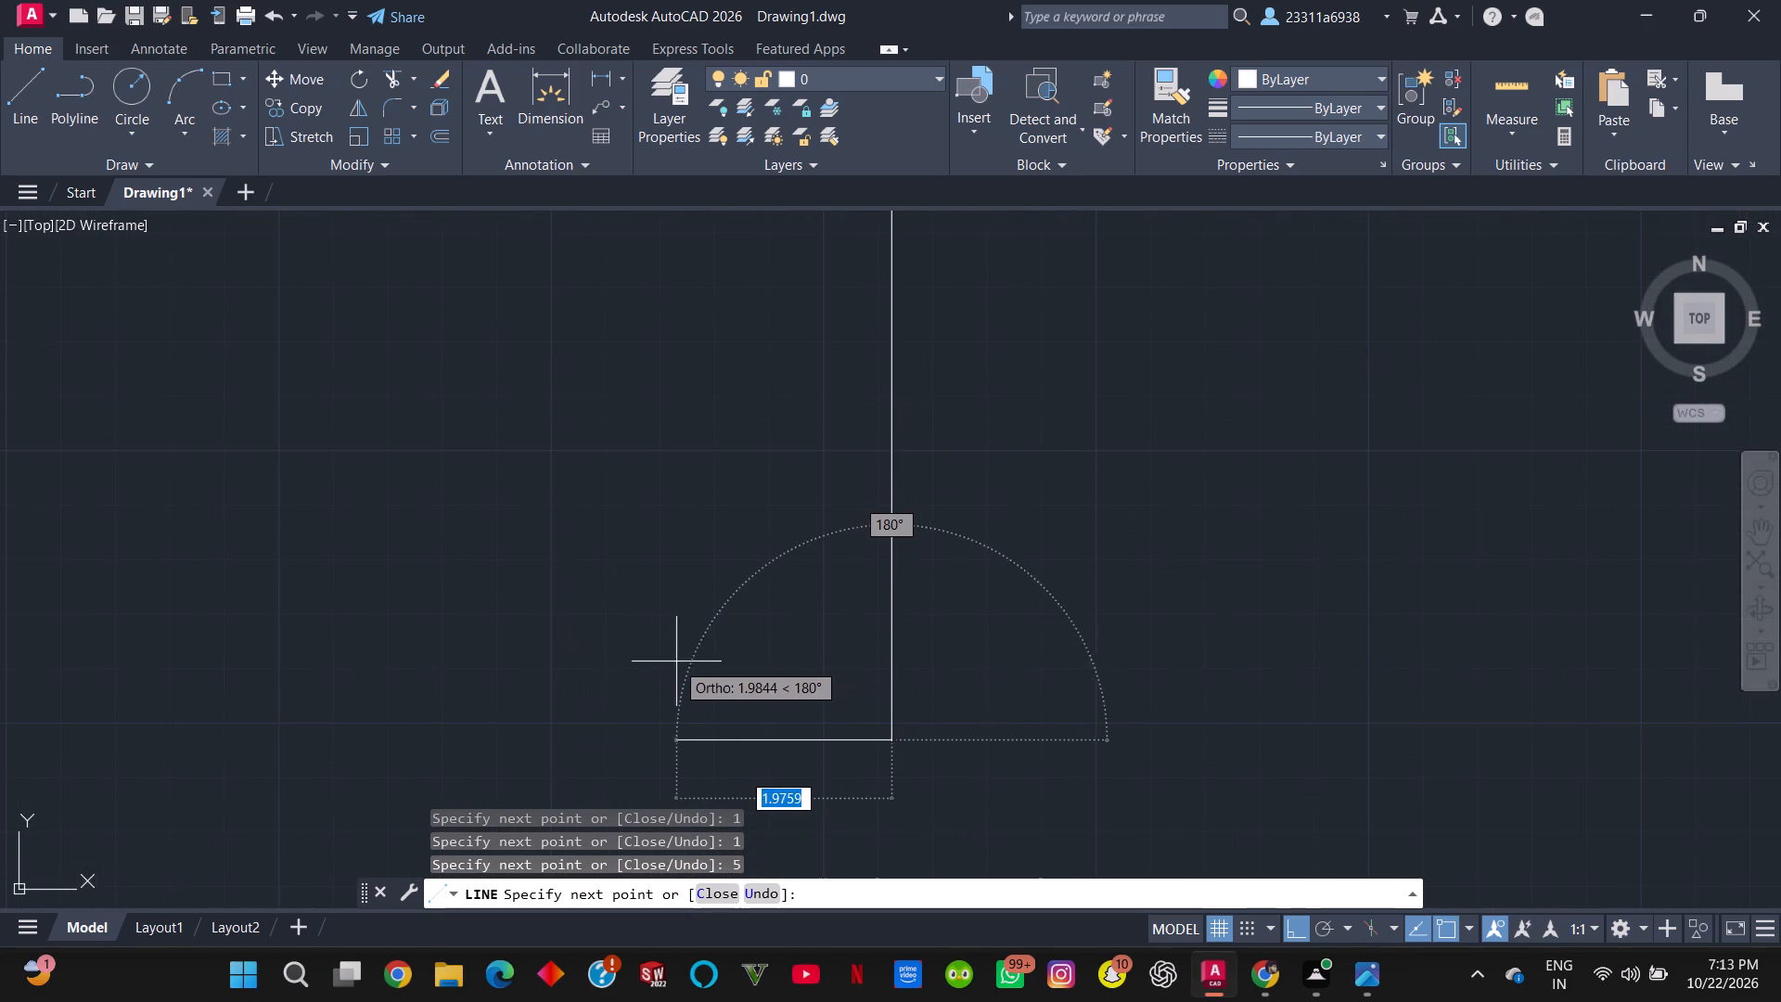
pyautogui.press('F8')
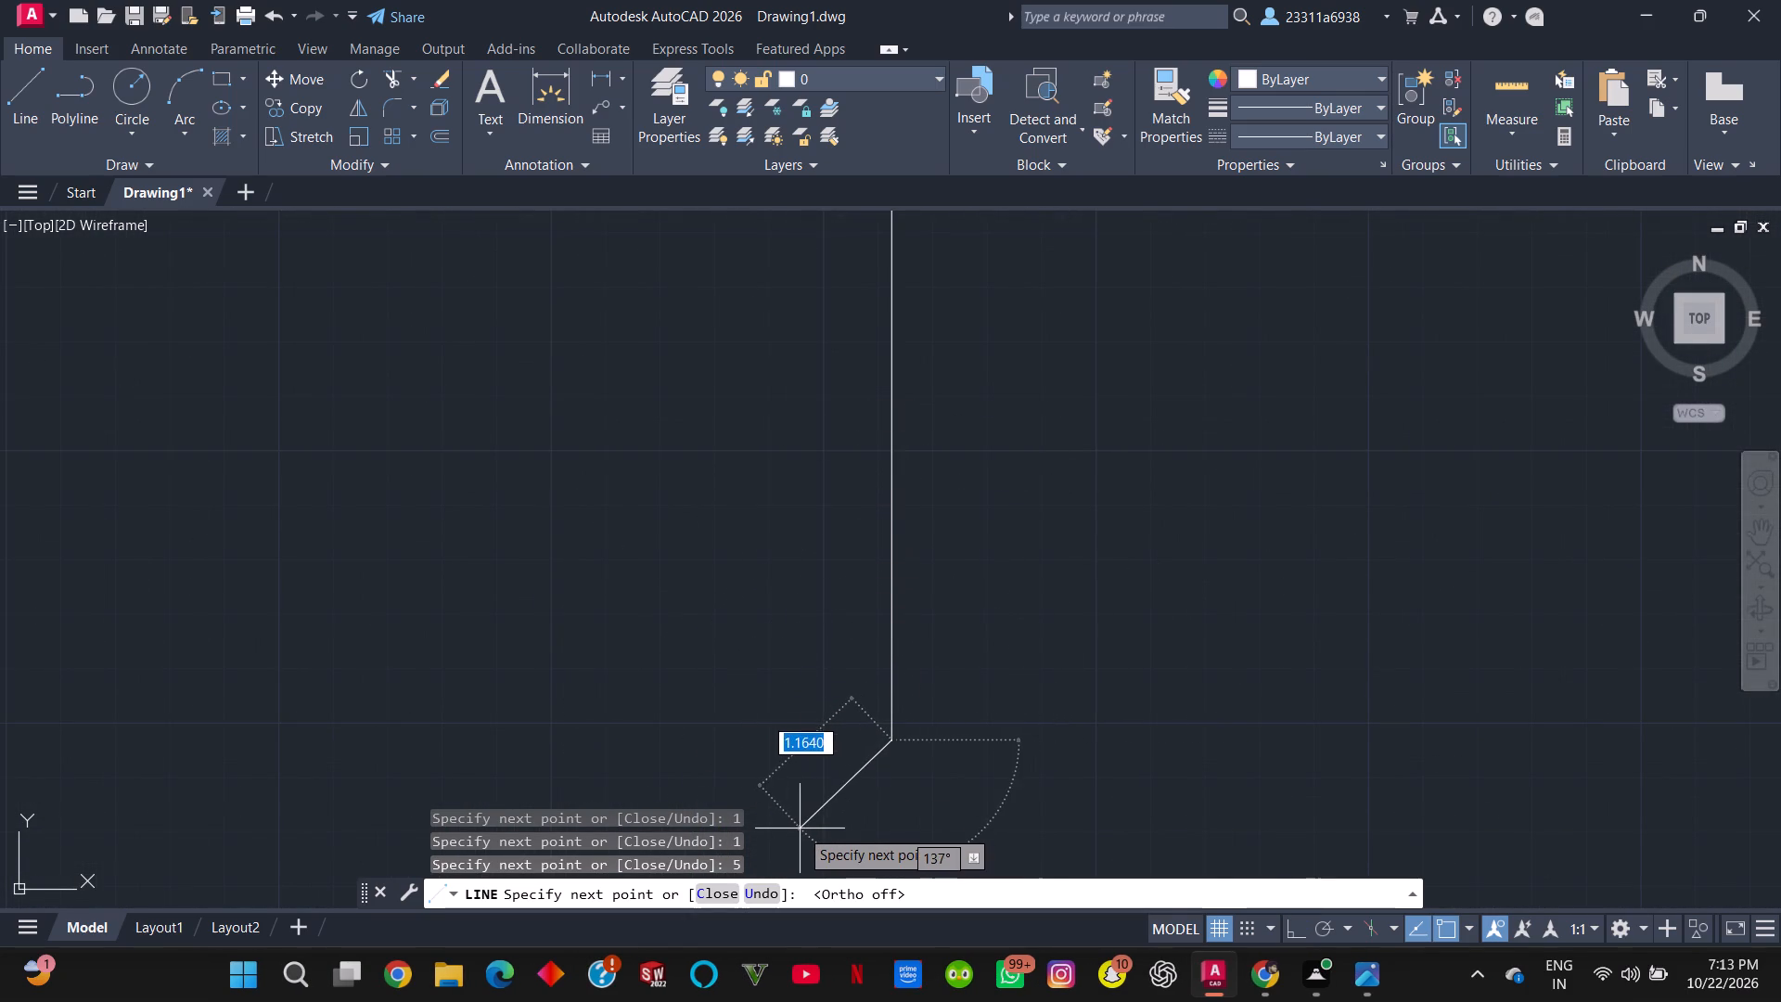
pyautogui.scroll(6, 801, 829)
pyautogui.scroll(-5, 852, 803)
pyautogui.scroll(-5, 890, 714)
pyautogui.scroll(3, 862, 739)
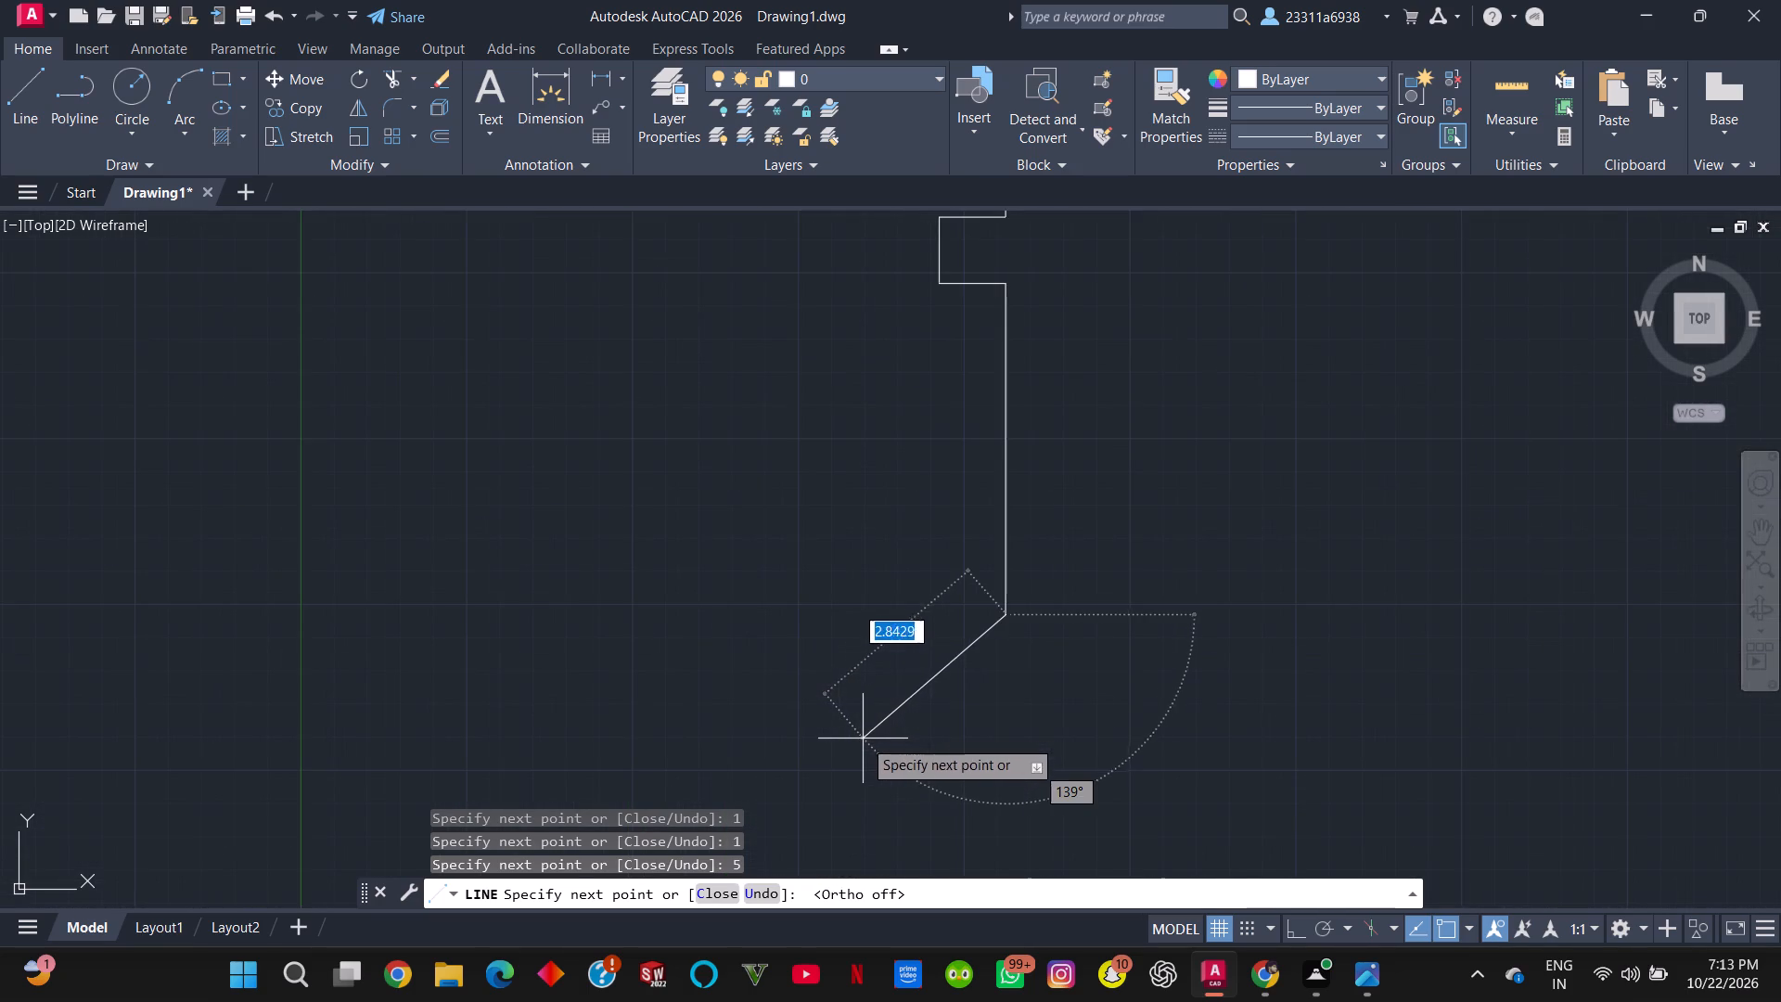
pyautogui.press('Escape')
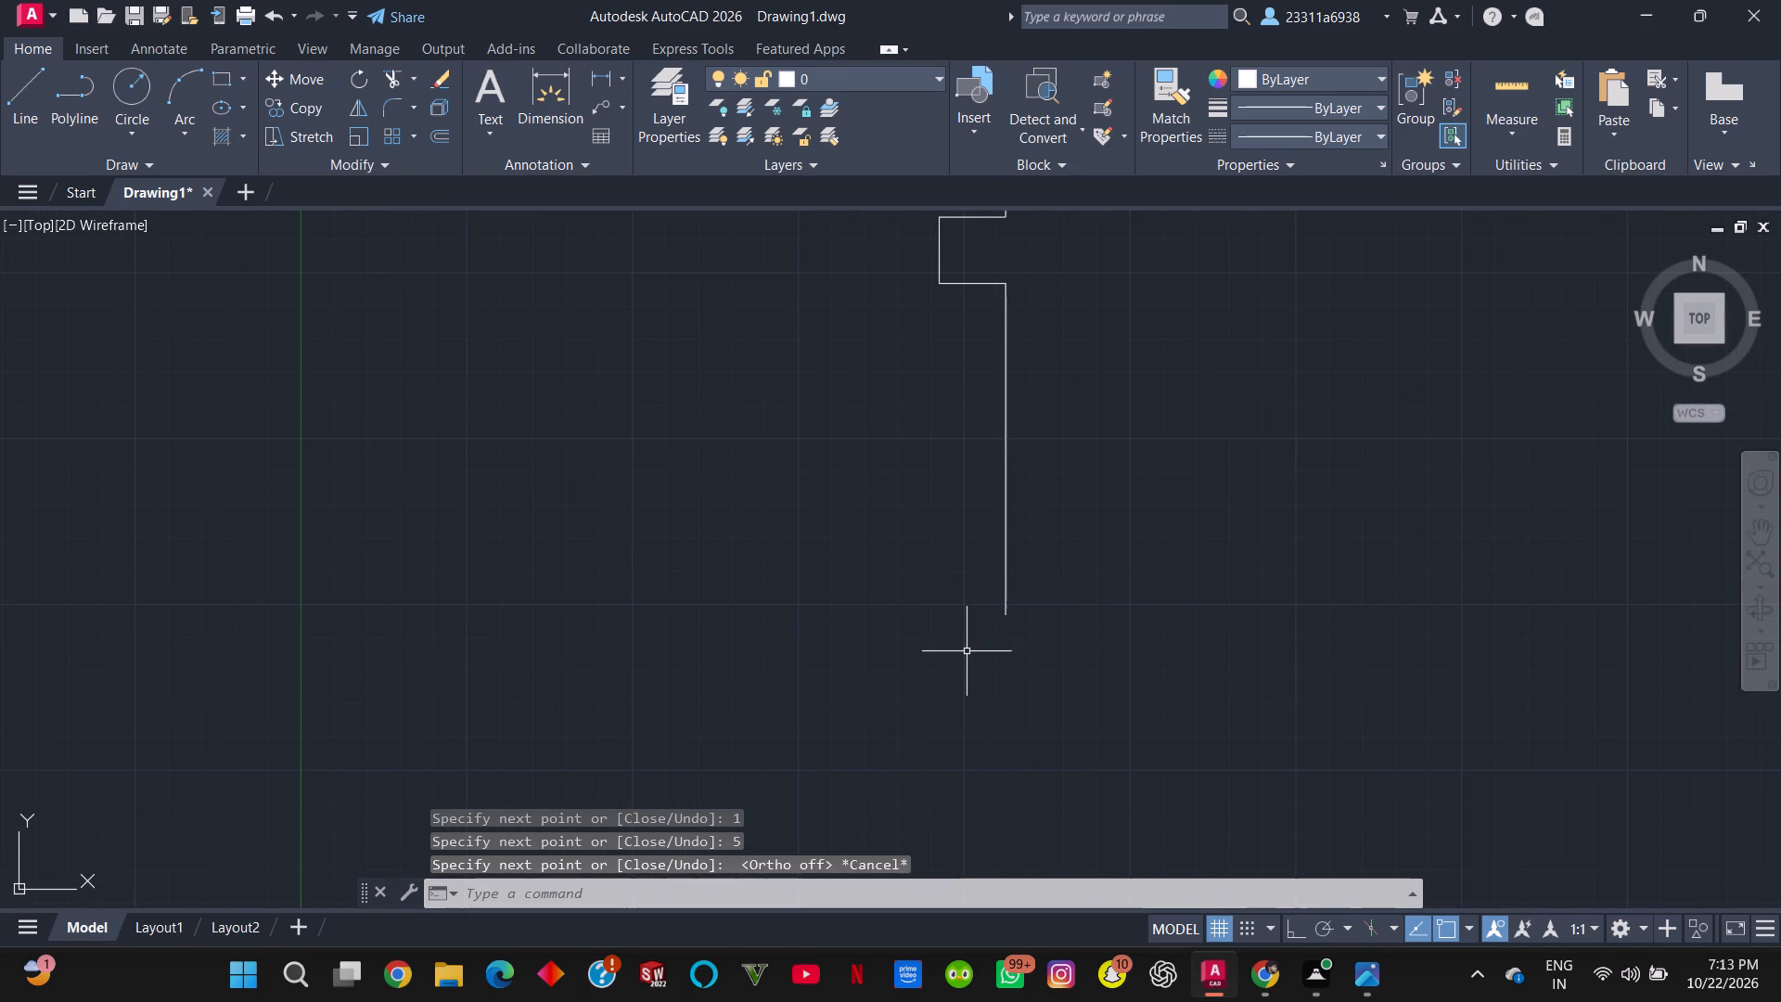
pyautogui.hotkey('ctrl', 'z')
# Start a new outline with Line, drawing a 5-unit horizontal top edge to the right.
pyautogui.scroll(4, 916, 680)
pyautogui.scroll(-10, 916, 680)
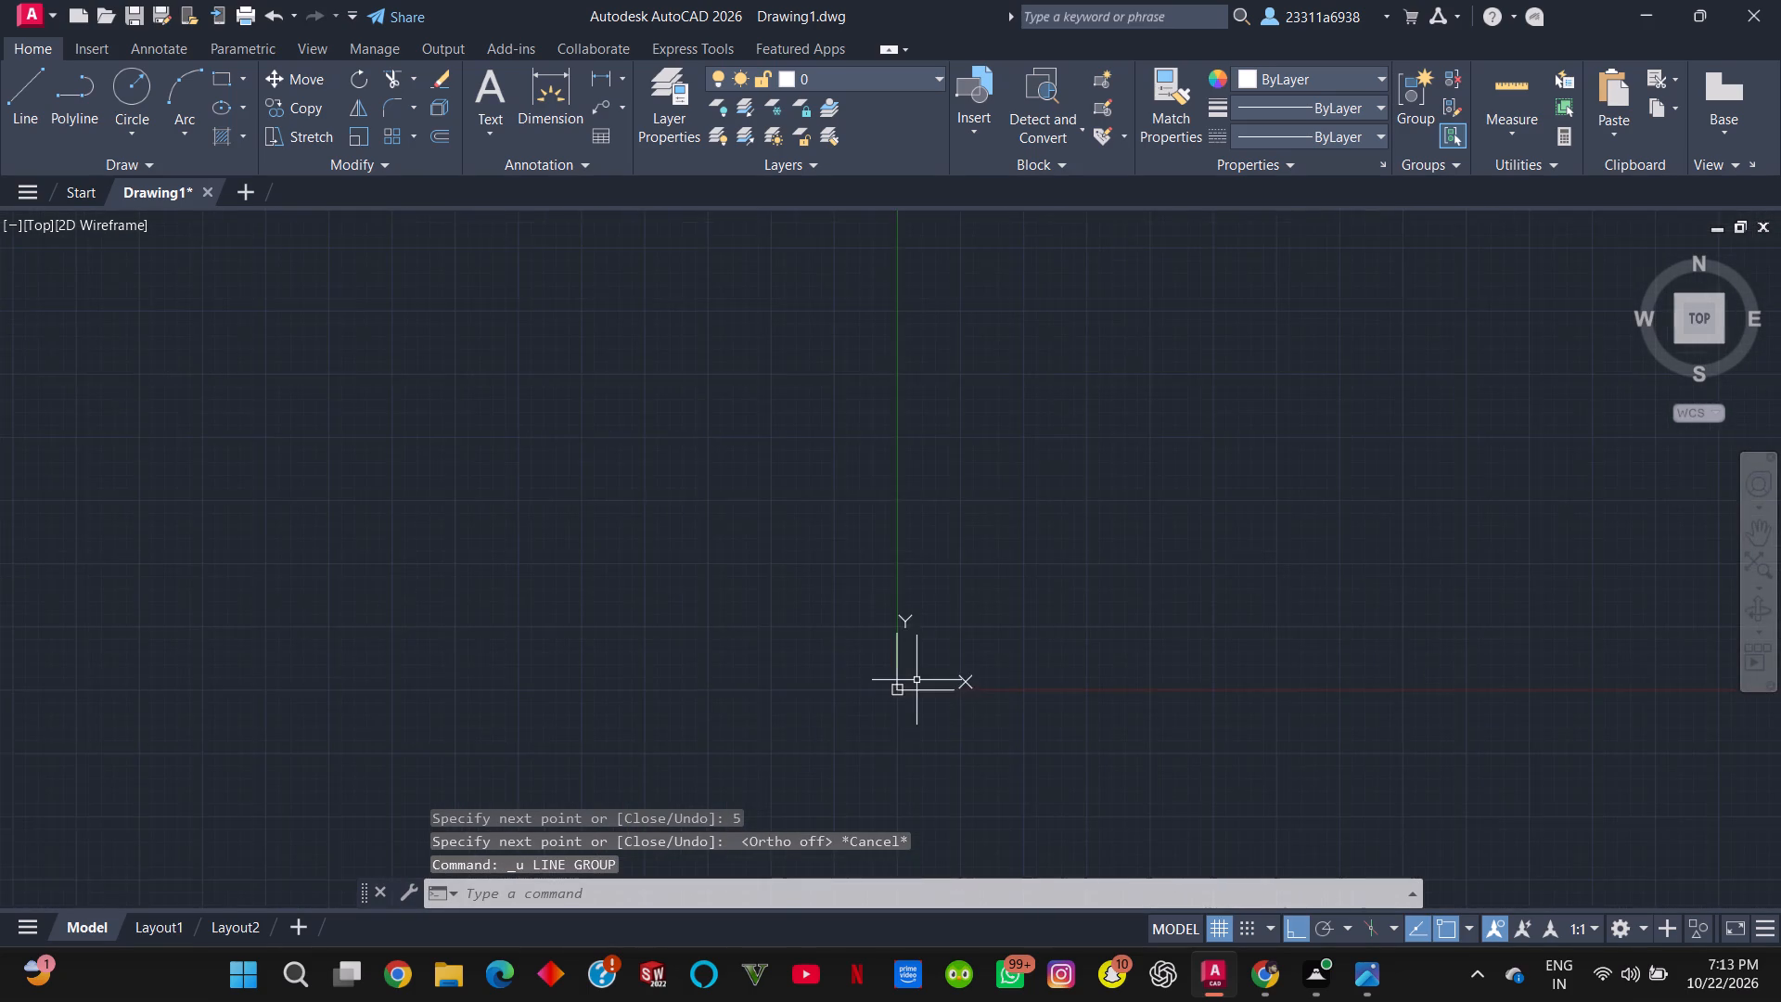
pyautogui.scroll(-2, 916, 680)
pyautogui.scroll(-5, 1006, 536)
pyautogui.scroll(3, 1074, 423)
pyautogui.scroll(-3, 1140, 339)
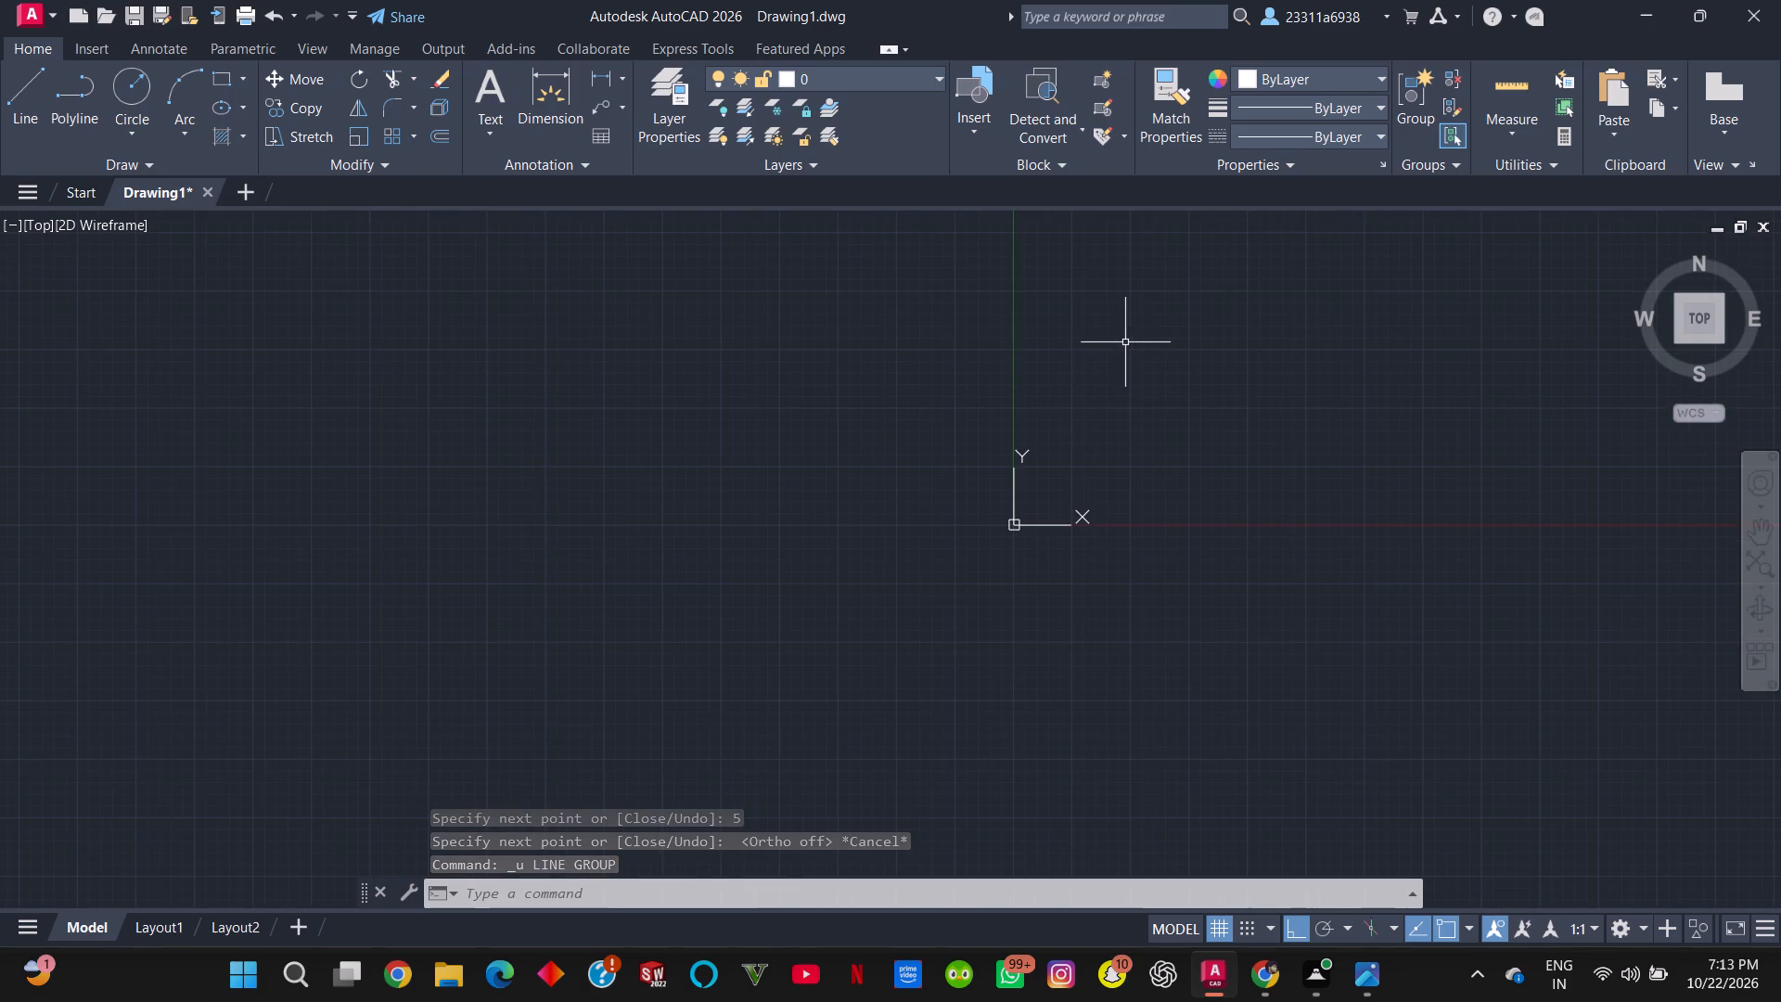
pyautogui.scroll(1, 1123, 340)
pyautogui.moveTo(1123, 340); pyautogui.dragTo(699, 739, button='middle')
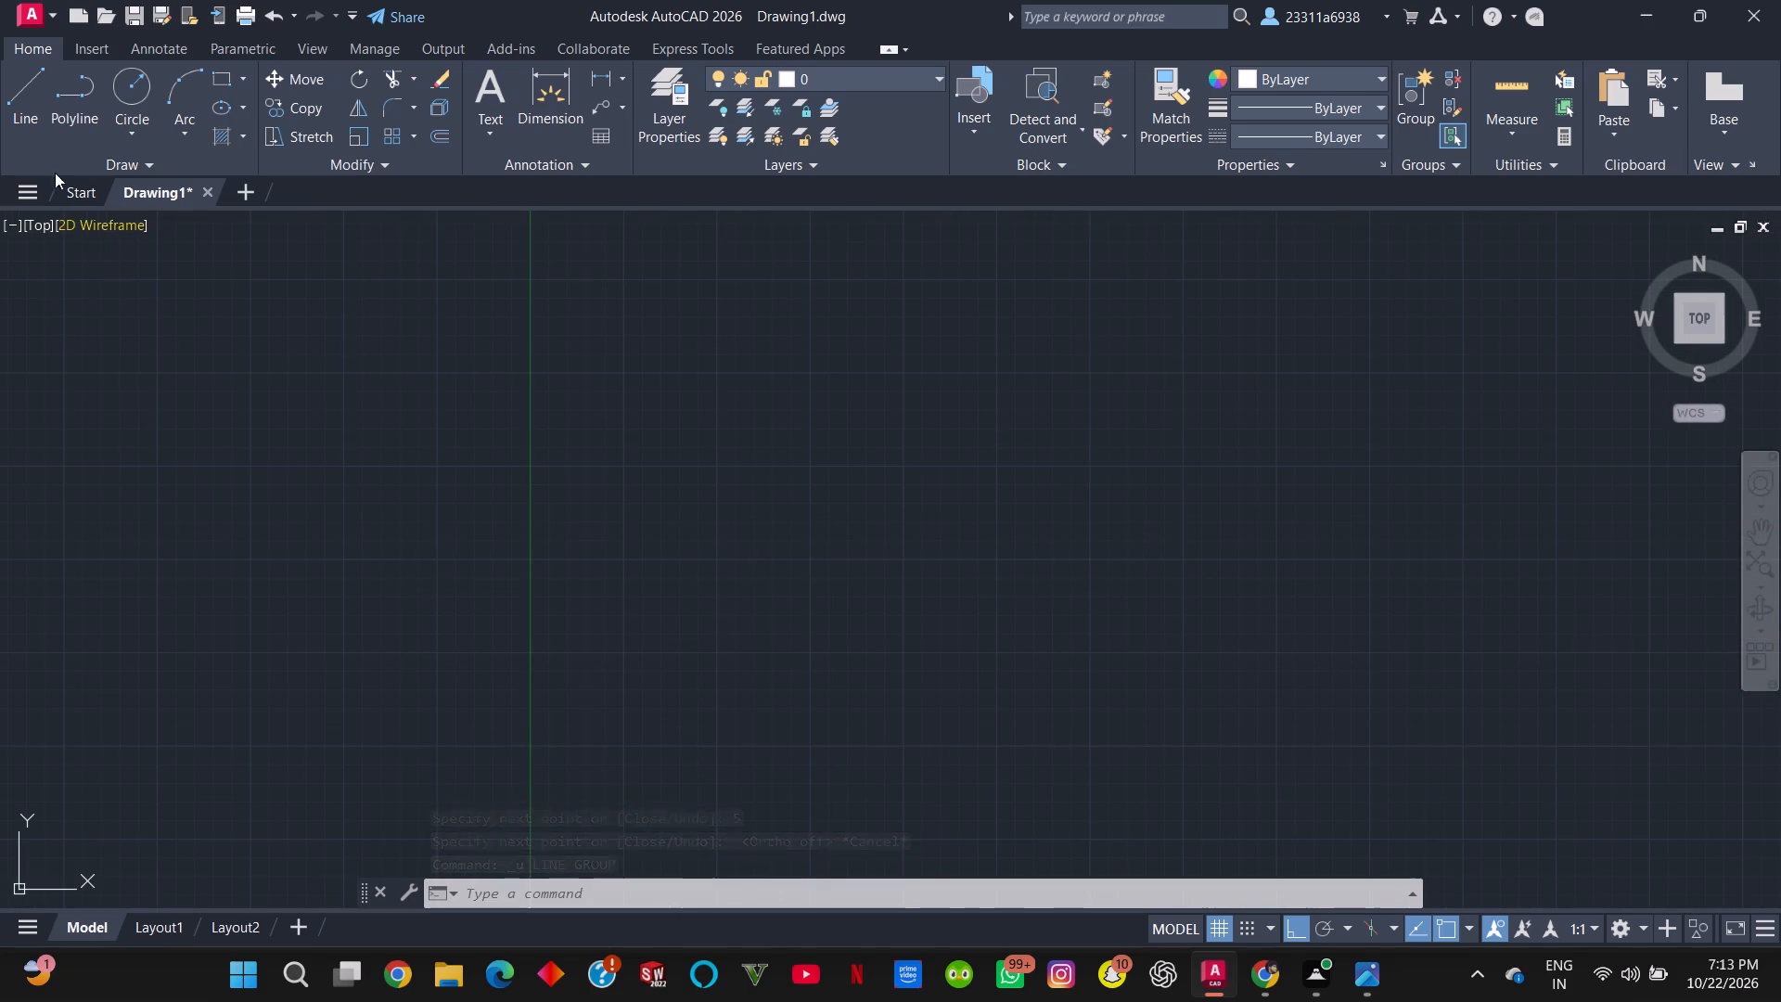
pyautogui.click(32, 113)
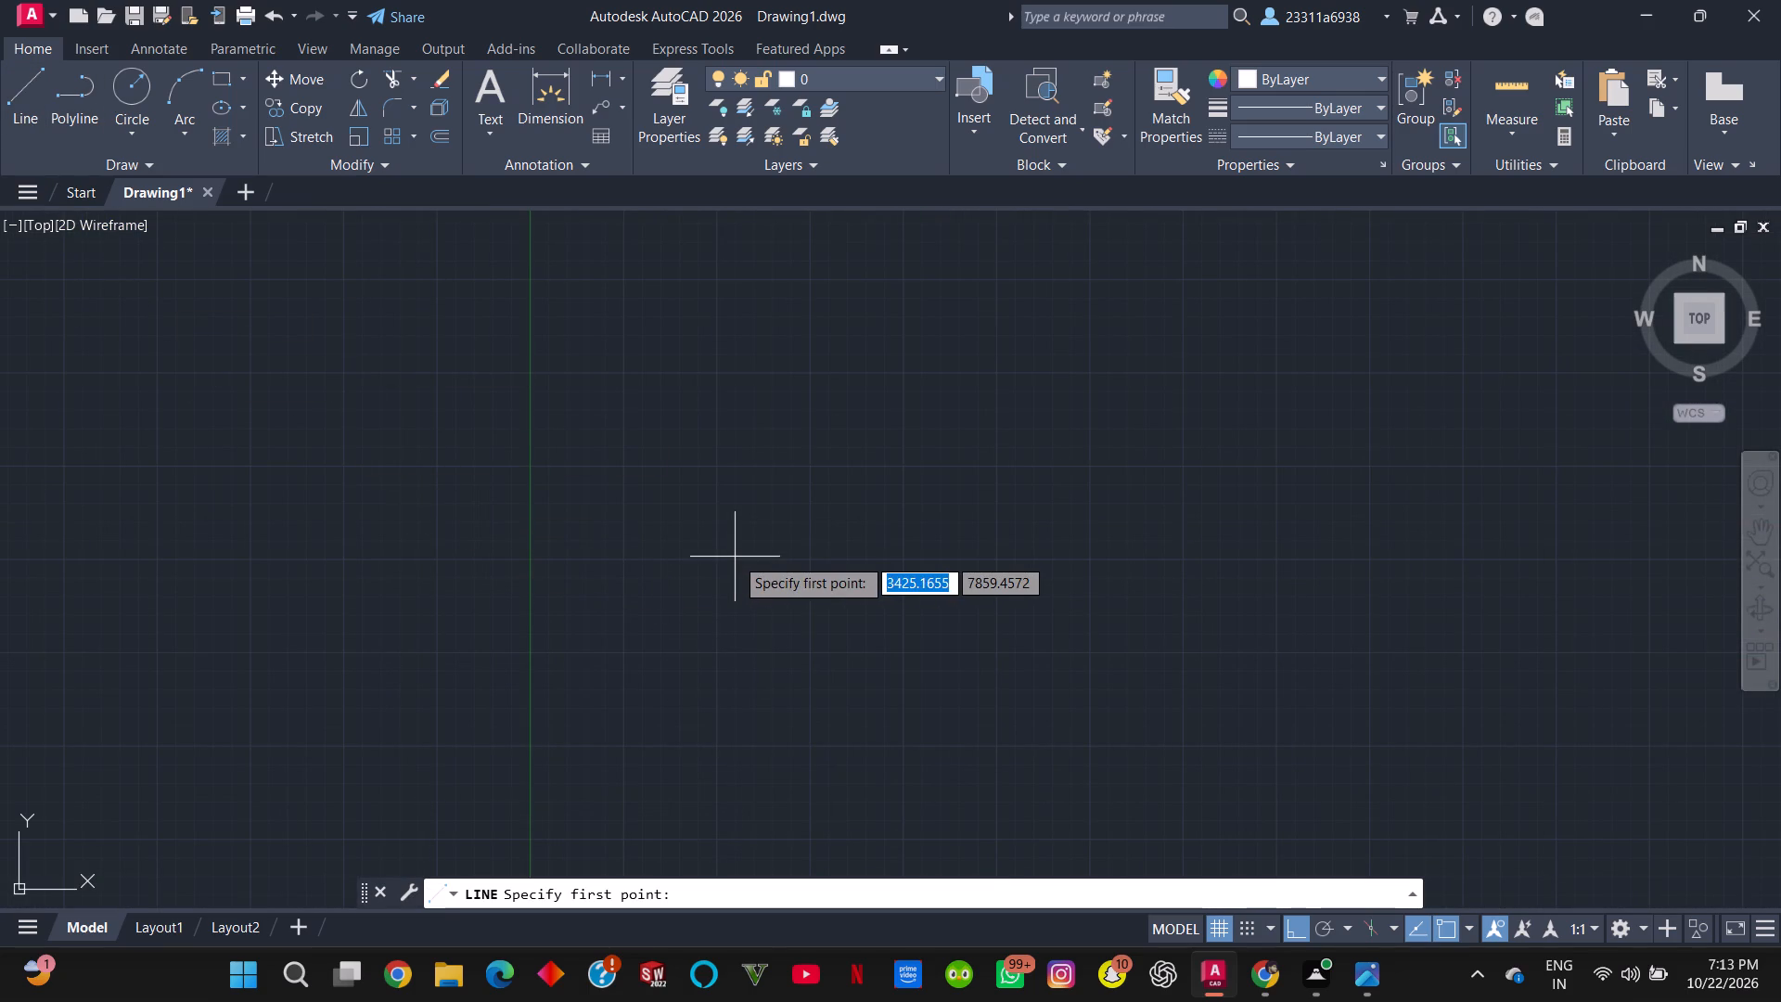
pyautogui.click(703, 390)
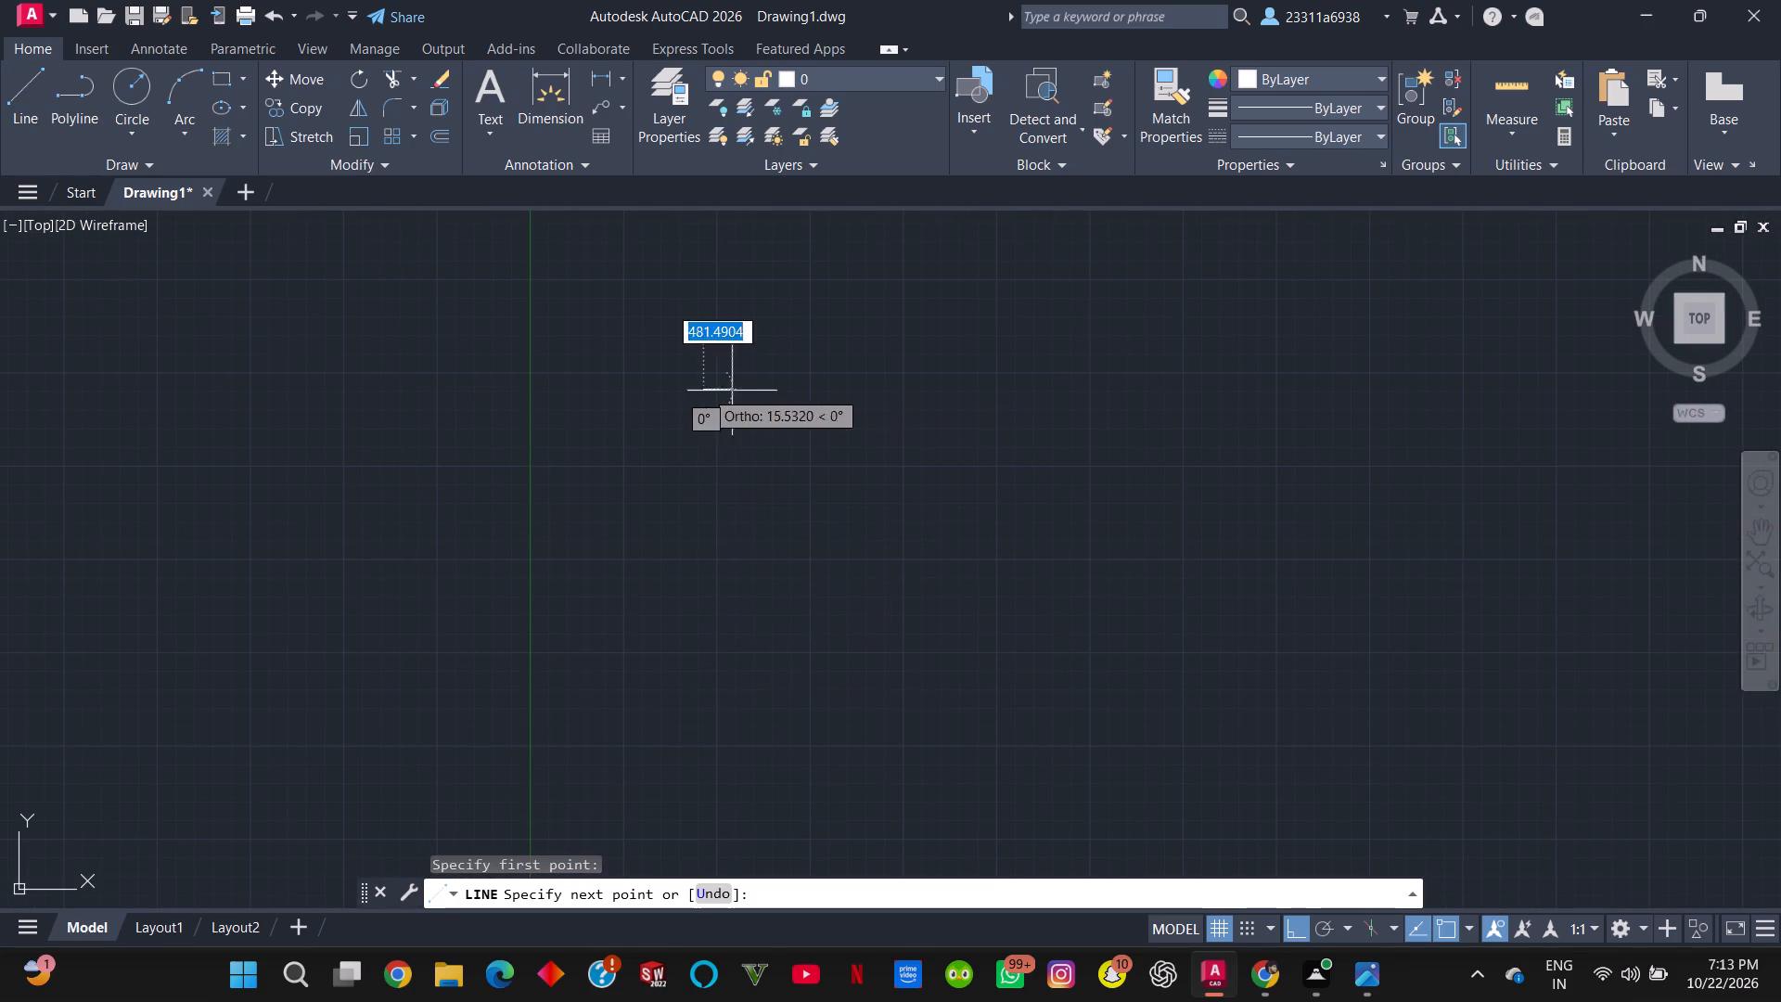
pyautogui.press('5')
pyautogui.press('Return')
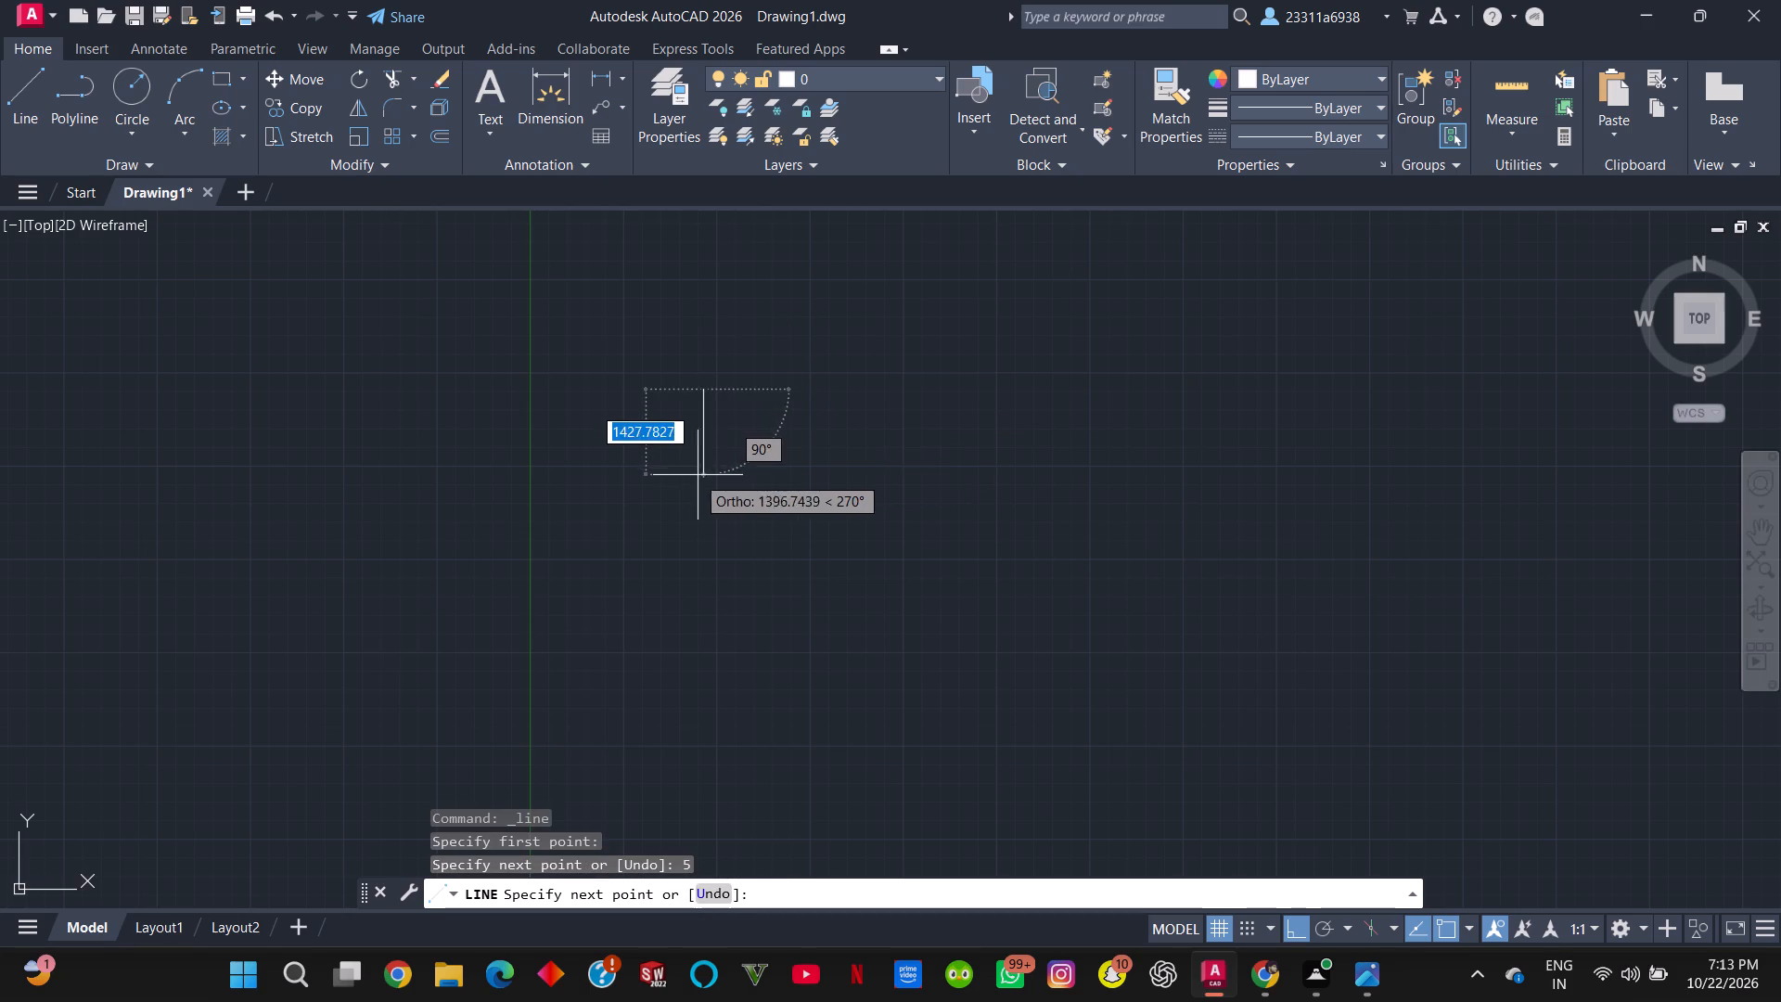
# Continue the outline 1 unit straight down from the right end of the top edge.
pyautogui.scroll(3, 752, 400)
pyautogui.scroll(3, 509, 353)
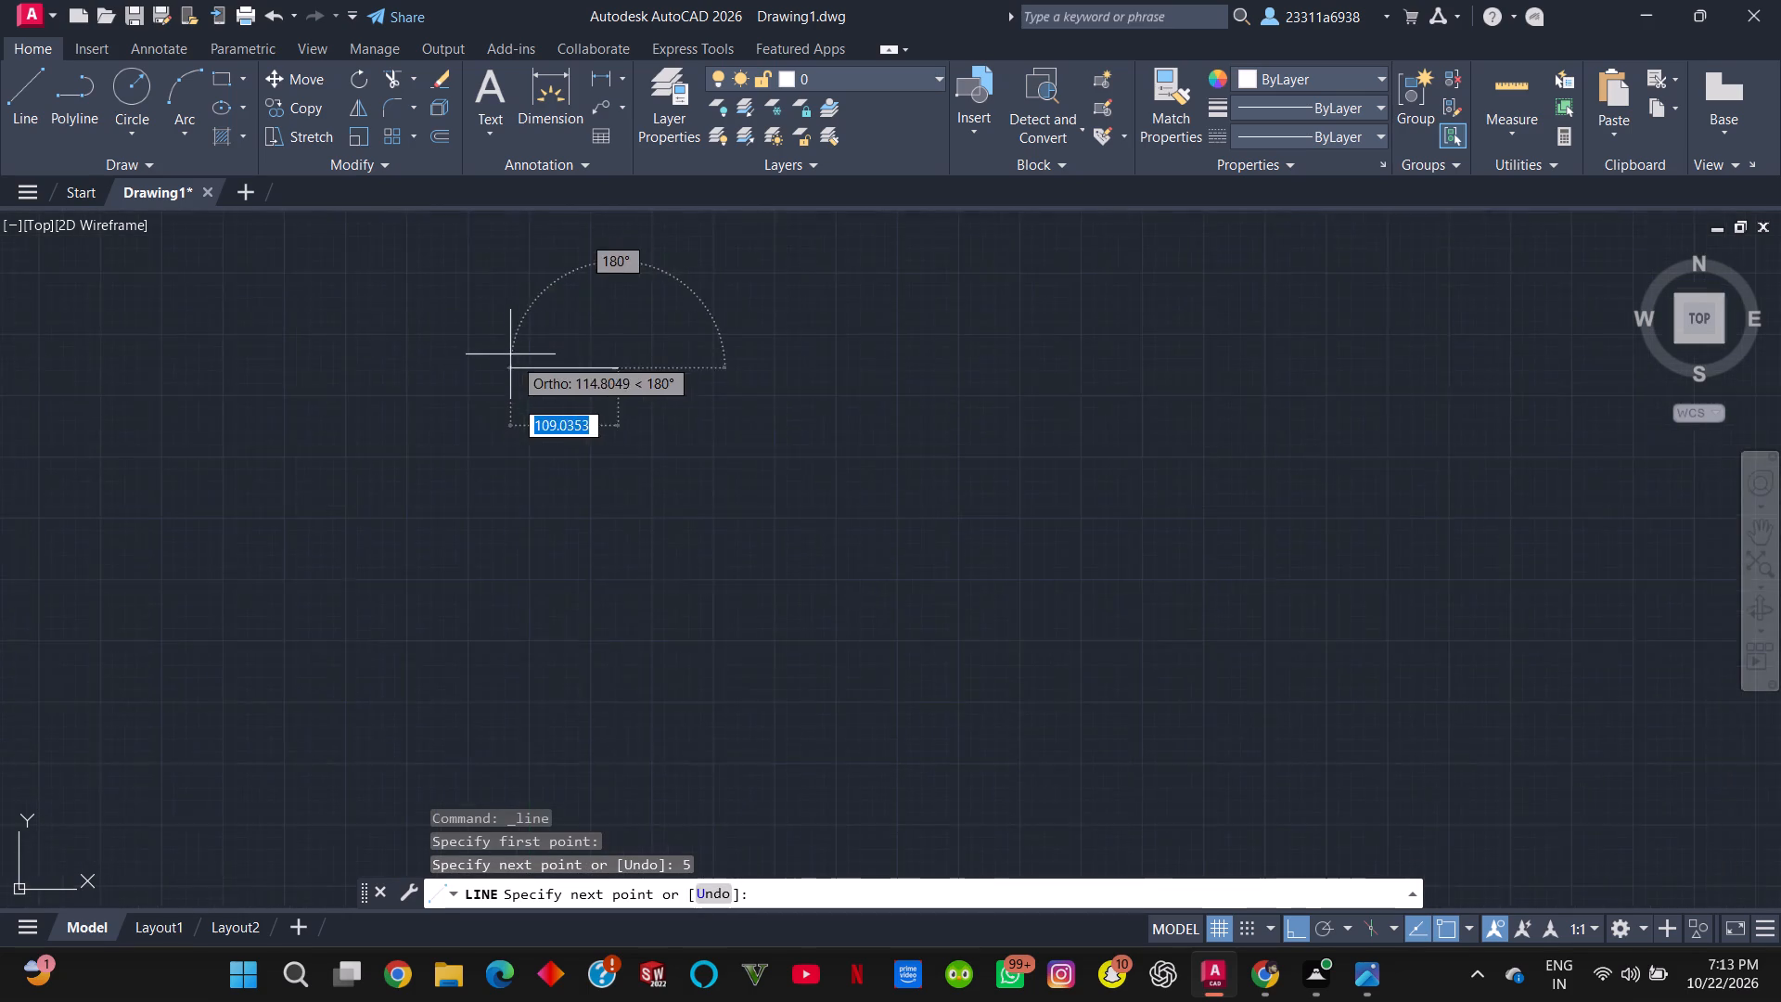
pyautogui.scroll(4, 515, 359)
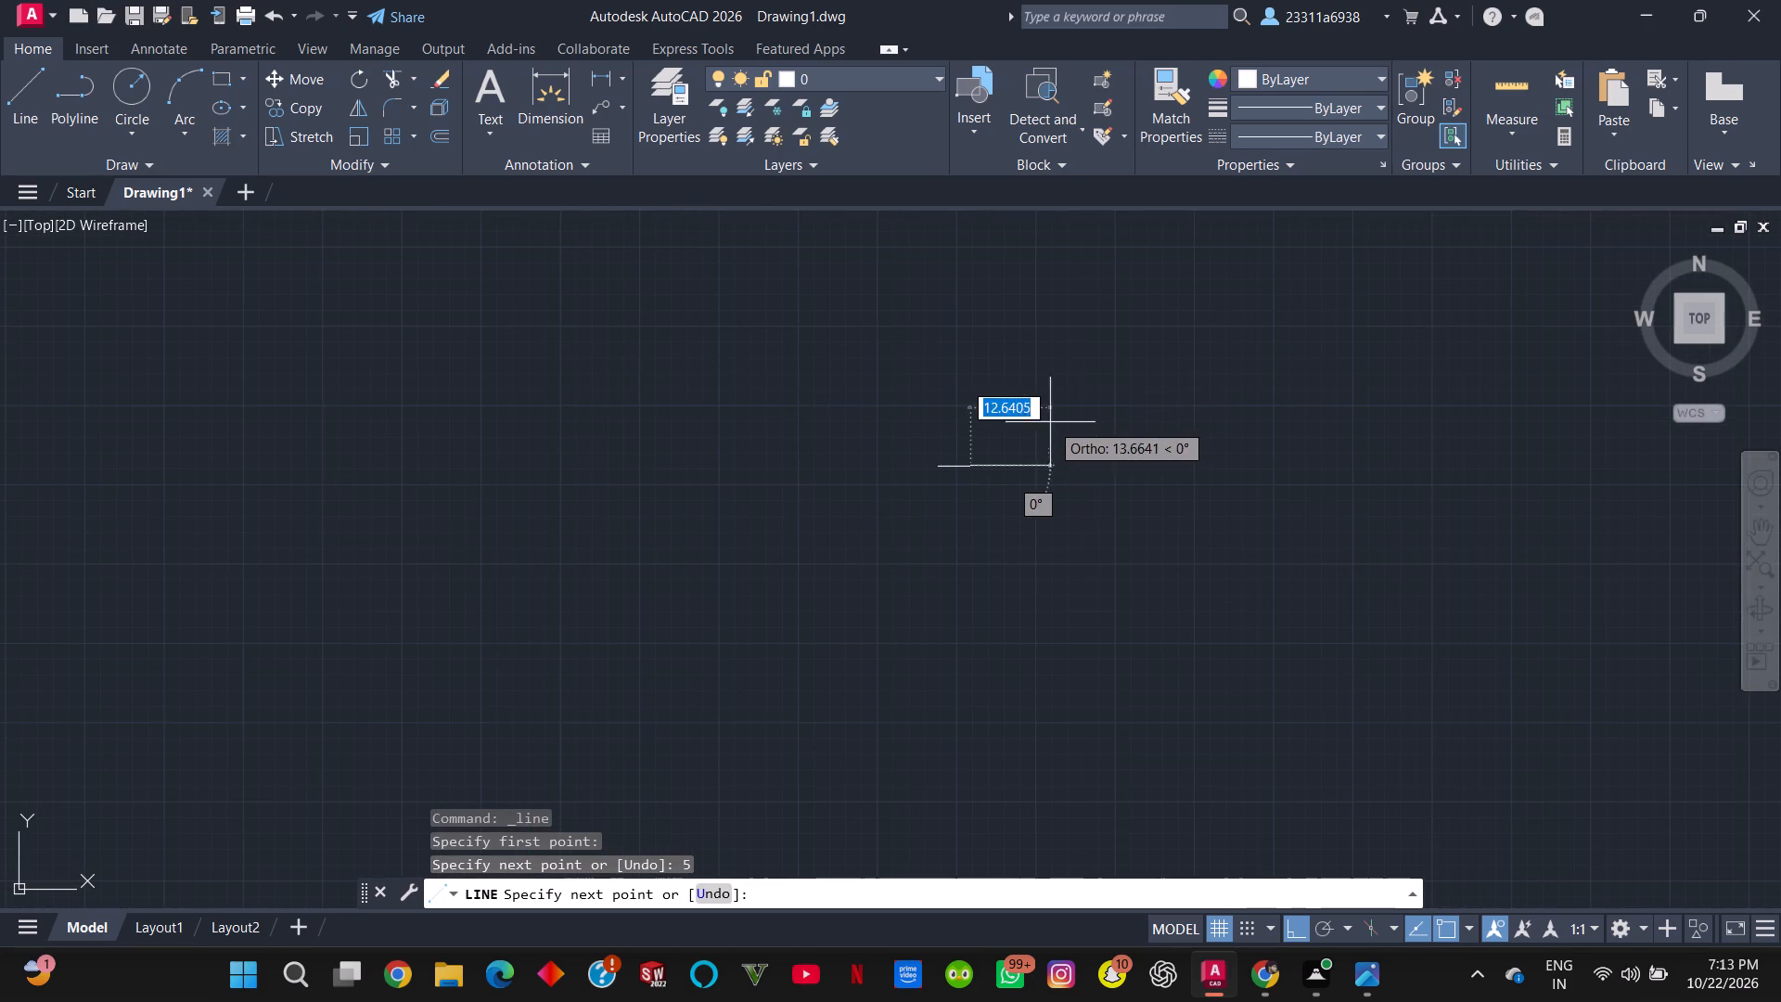
pyautogui.scroll(5, 967, 437)
pyautogui.scroll(-2, 953, 805)
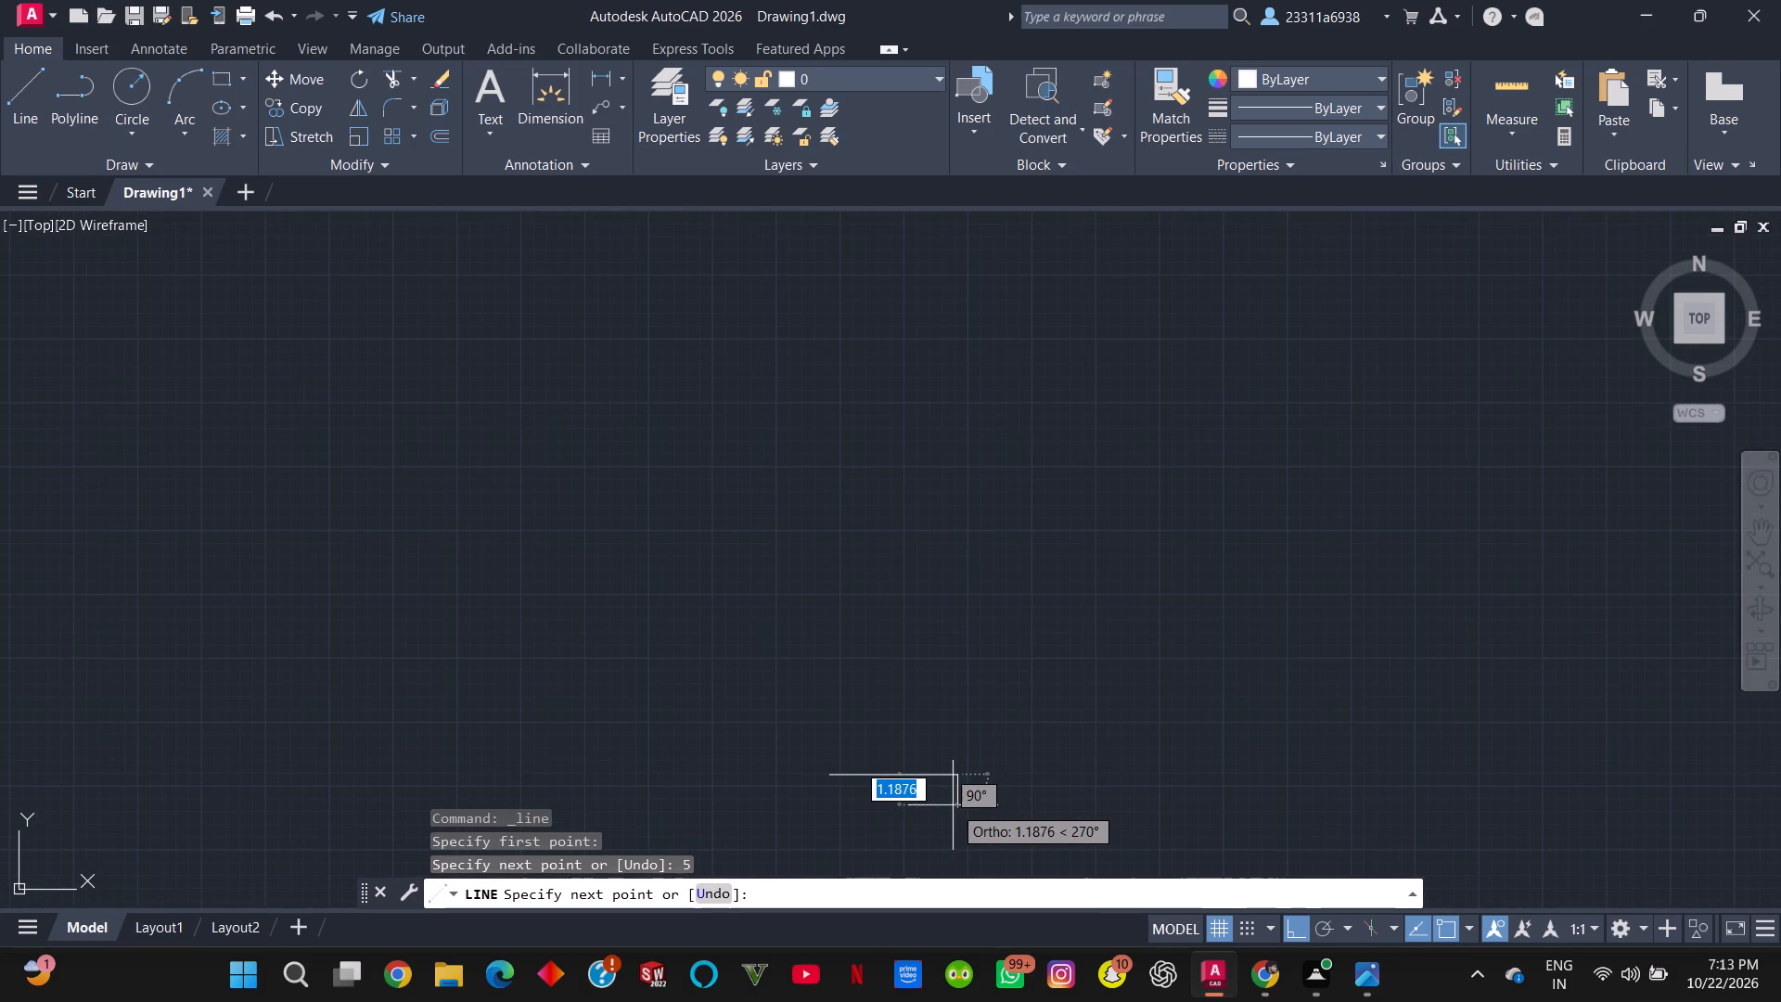
pyautogui.moveTo(953, 805); pyautogui.dragTo(979, 485, button='middle')
pyautogui.scroll(3, 979, 485)
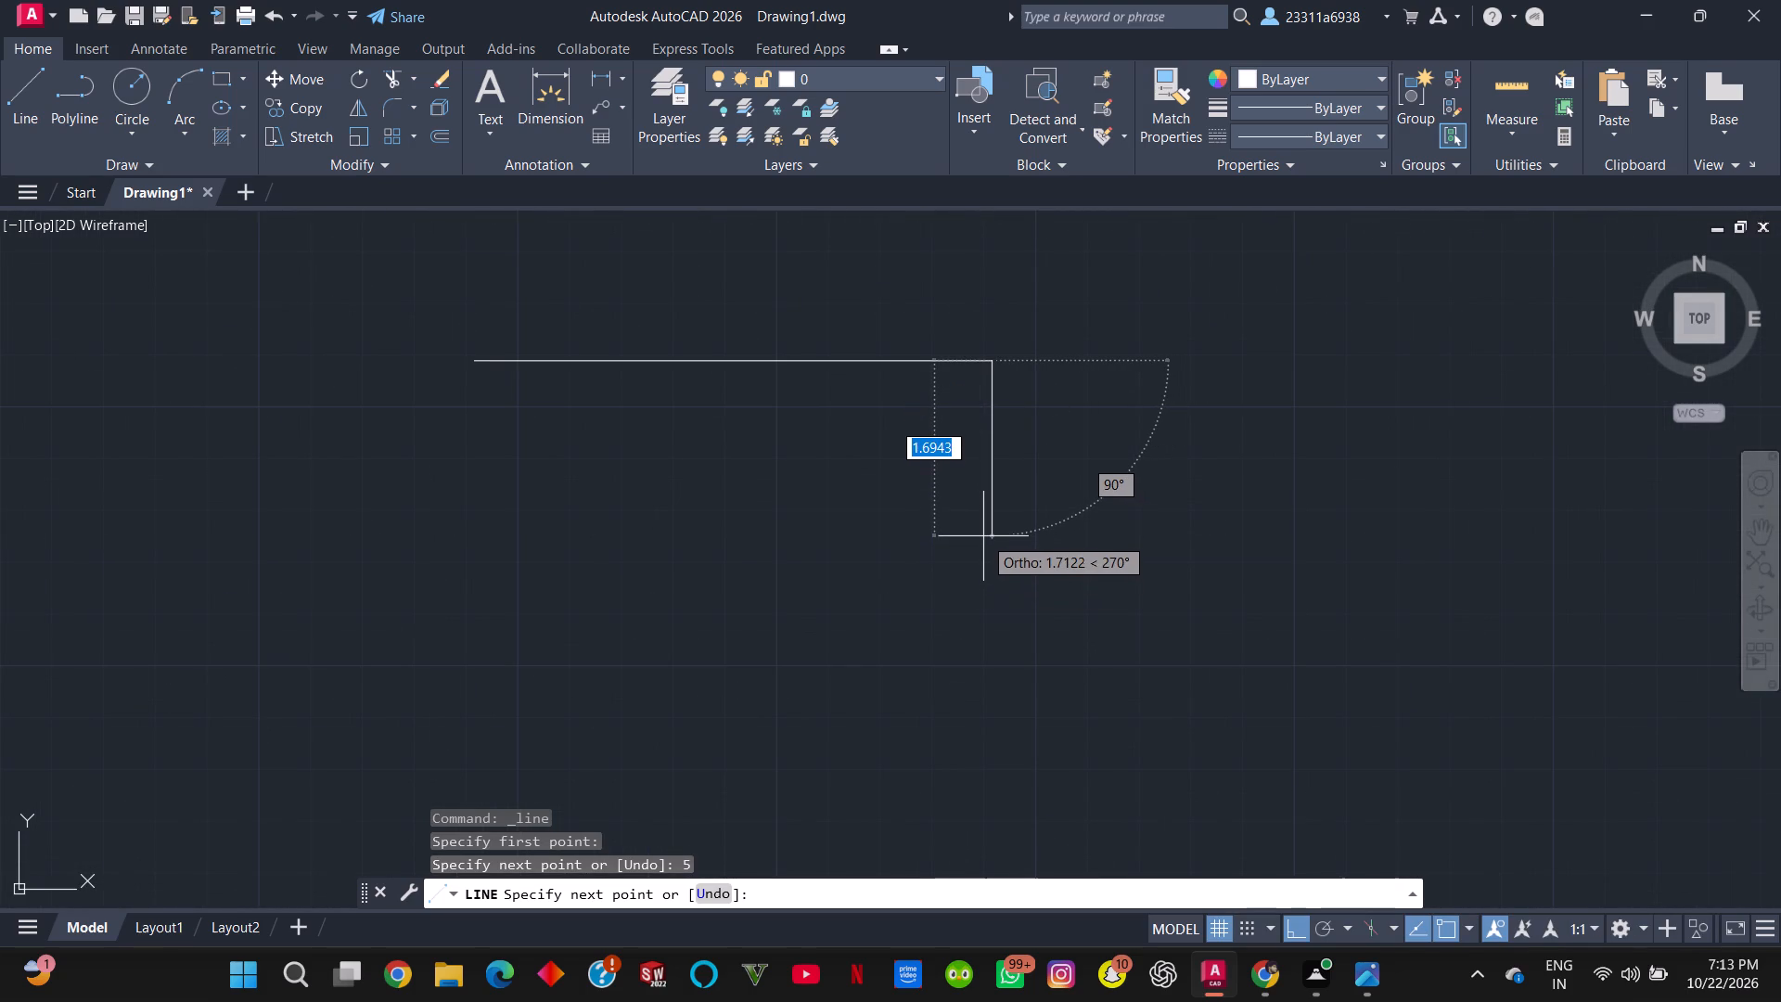
pyautogui.press('1')
pyautogui.press('Return')
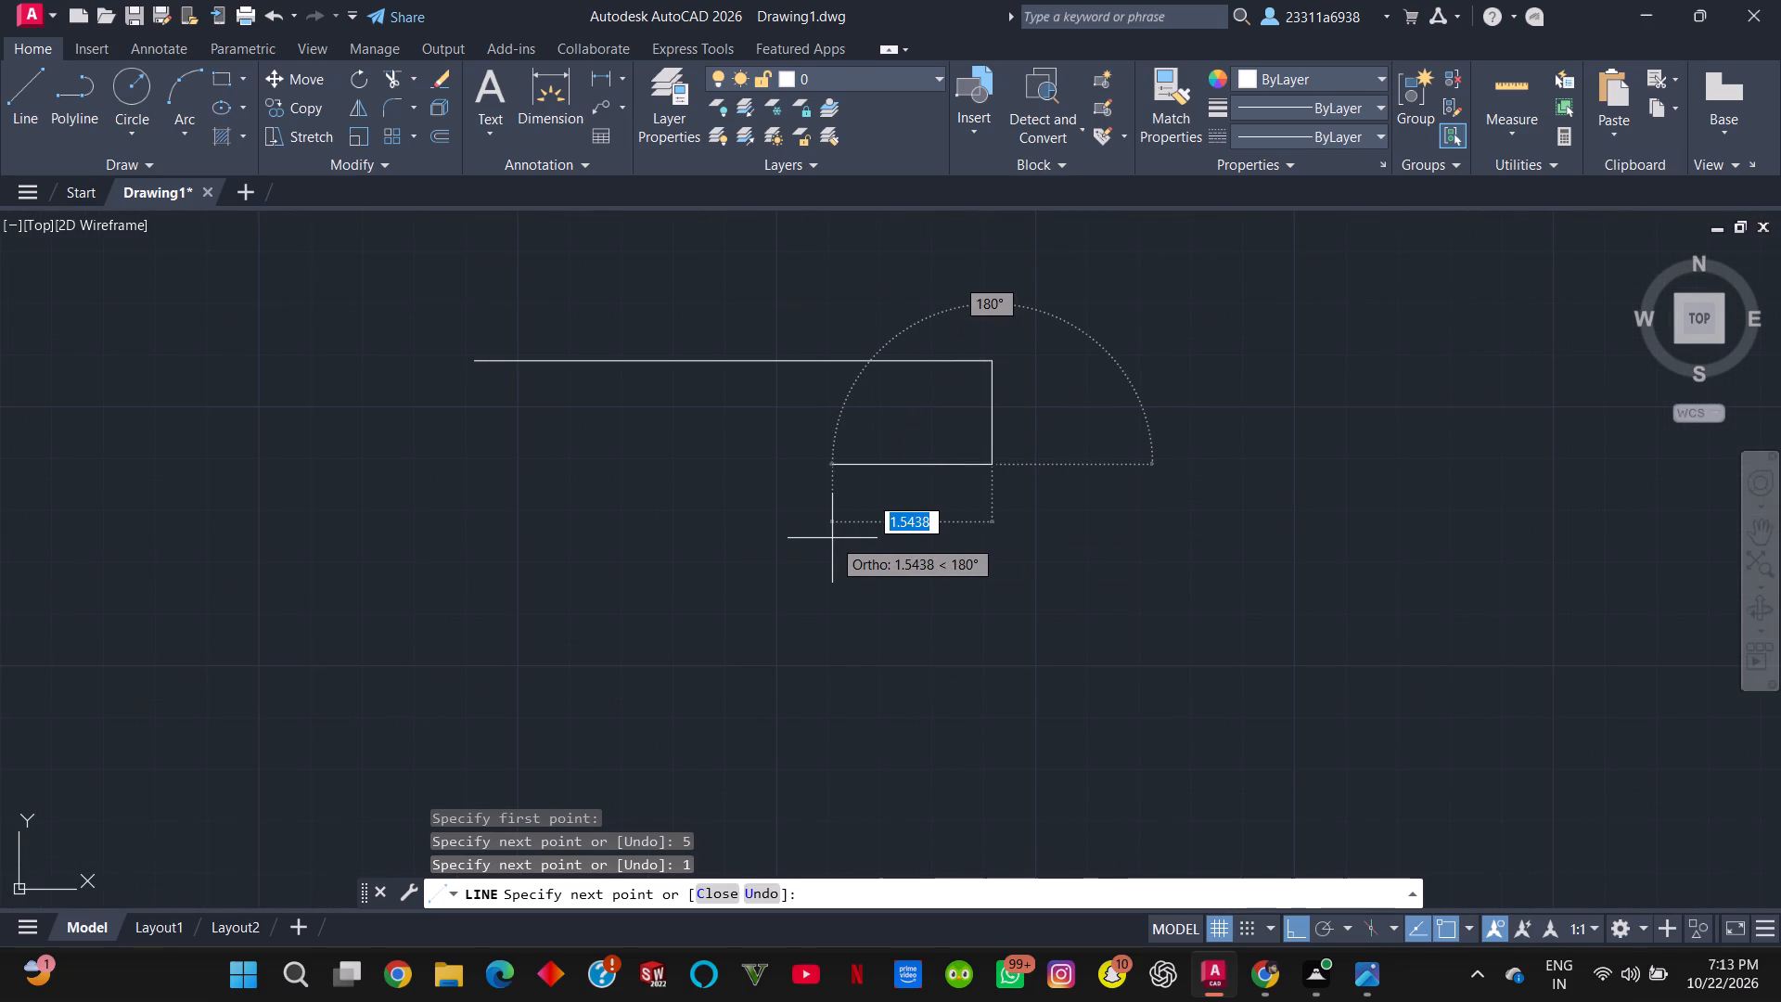
# Add the side slot, 1 unit left, 1 down and 1 right, followed by a 5-unit vertical down.
pyautogui.press('1')
pyautogui.press('Return')
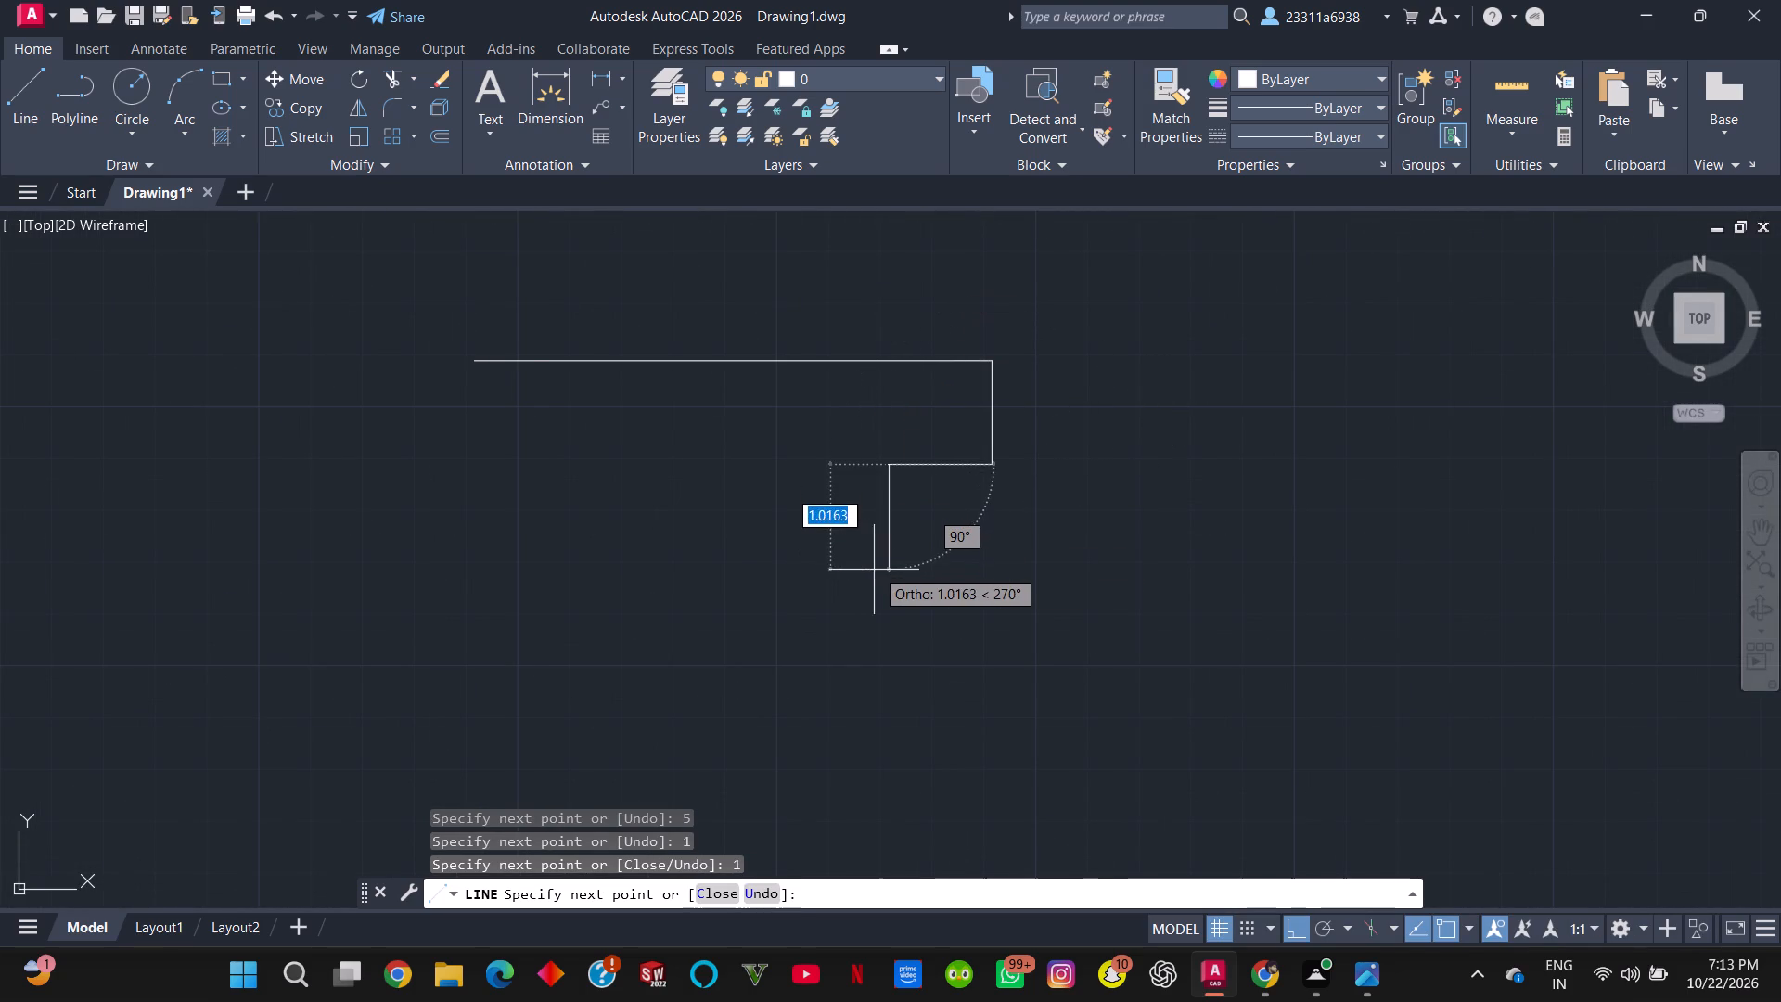
pyautogui.press('1')
pyautogui.press('Return')
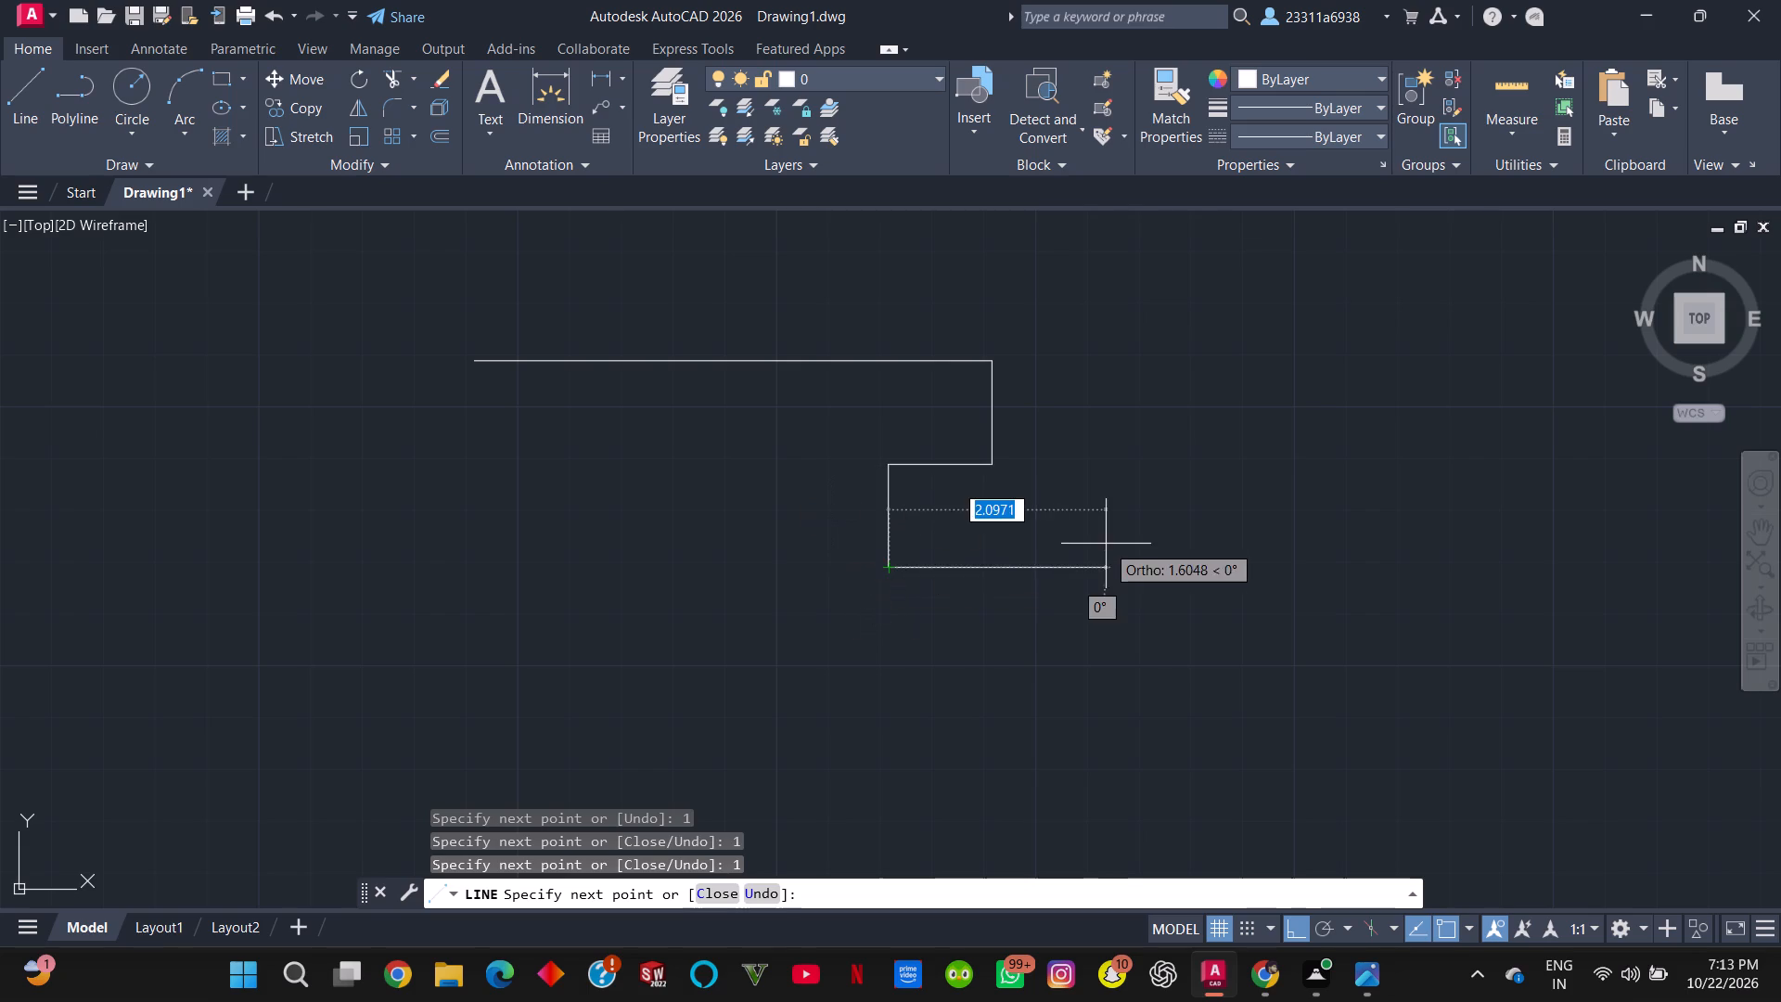
pyautogui.press('1')
pyautogui.press('Return')
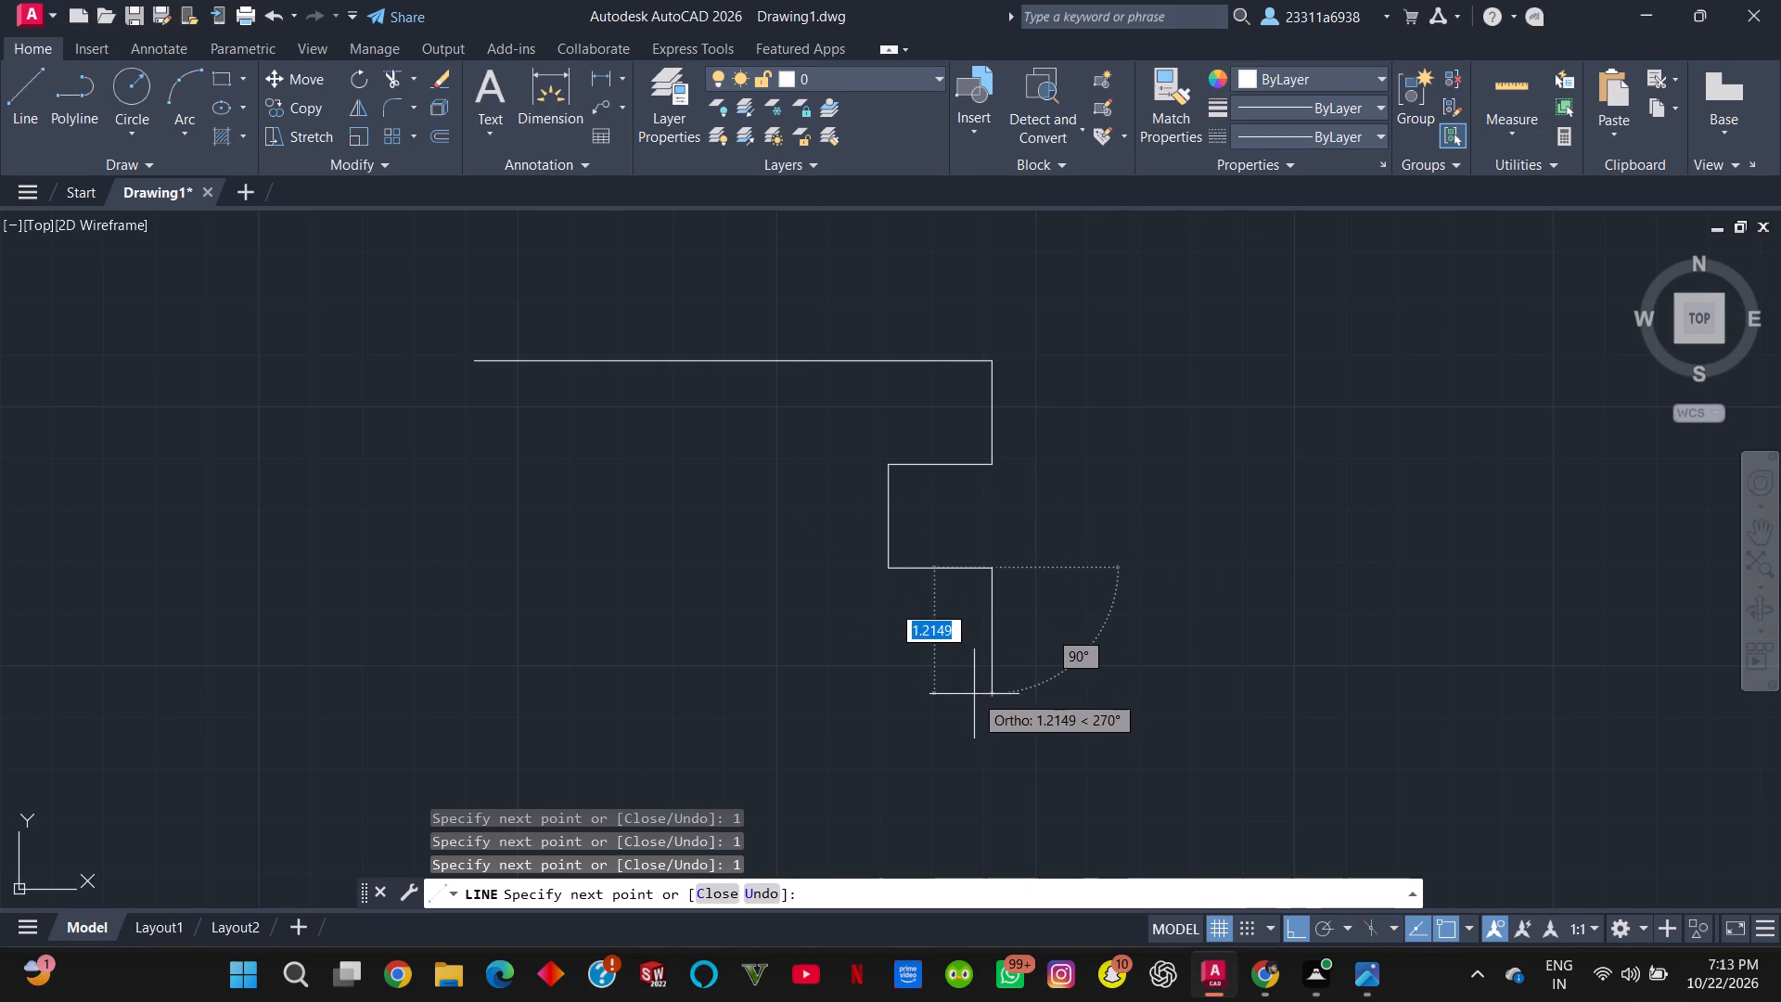
pyautogui.press('5')
pyautogui.press('Return')
# Turn off Ortho to allow an angled segment from the lower end of the 5-unit vertical.
pyautogui.scroll(-2, 1249, 582)
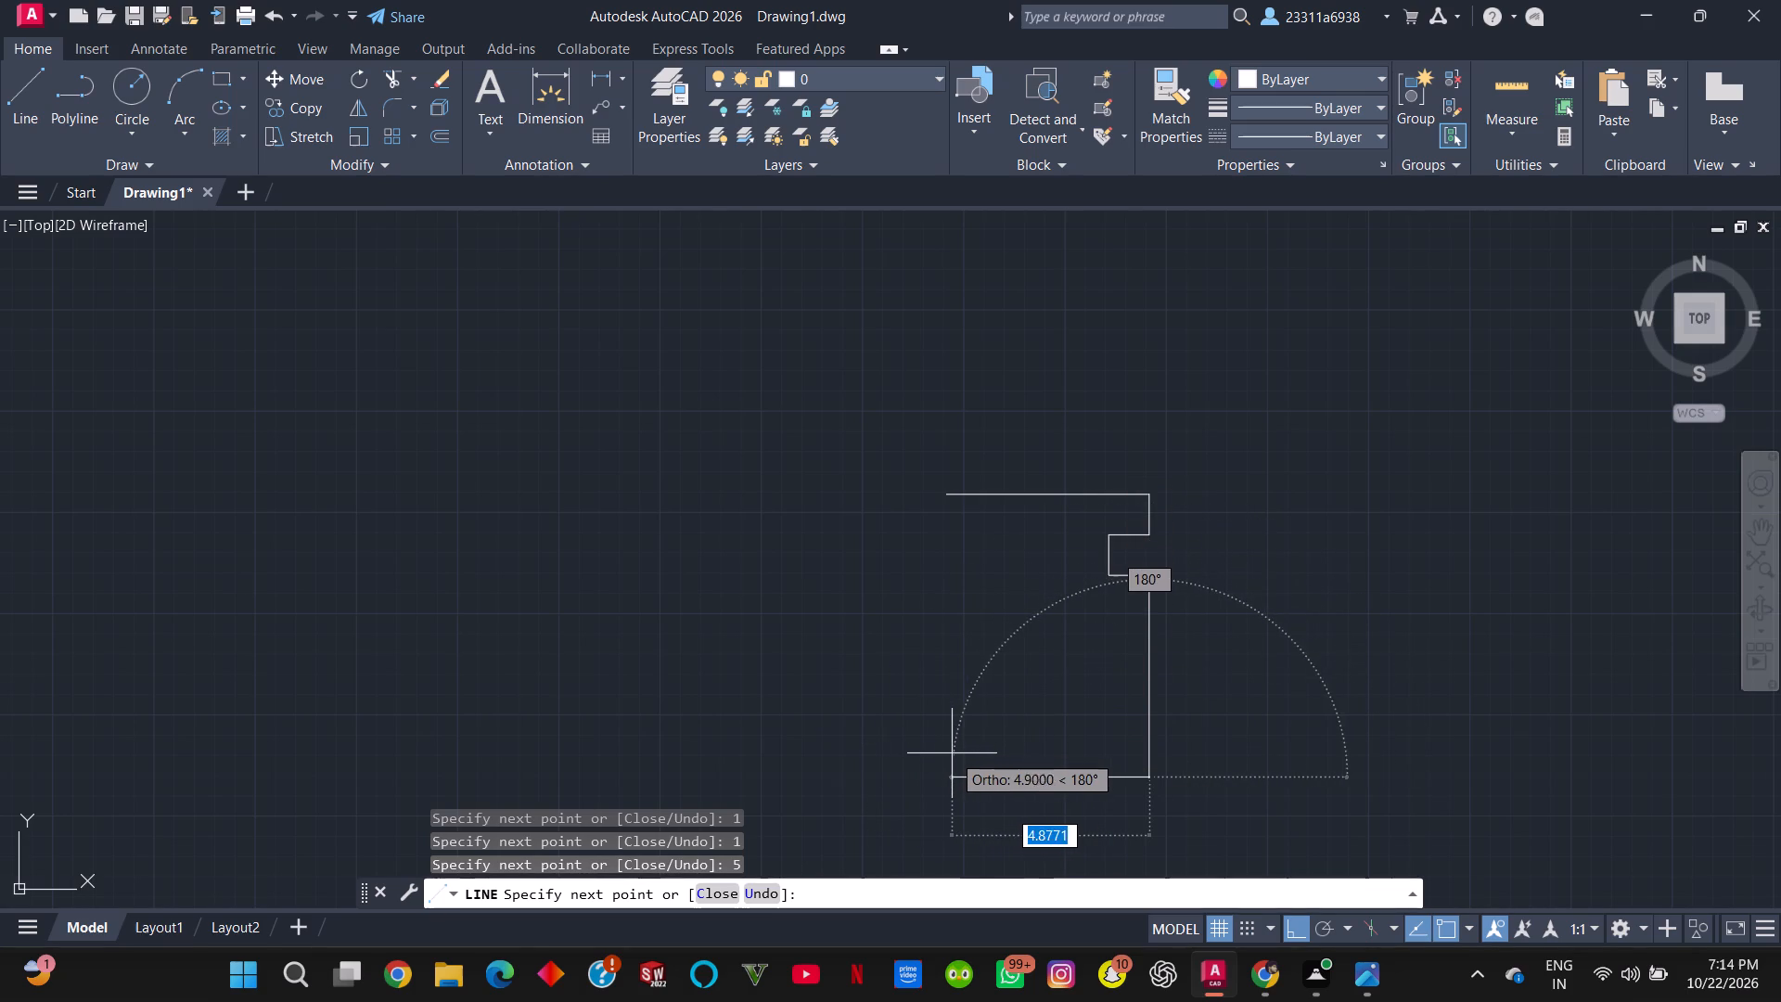
pyautogui.scroll(2, 1187, 835)
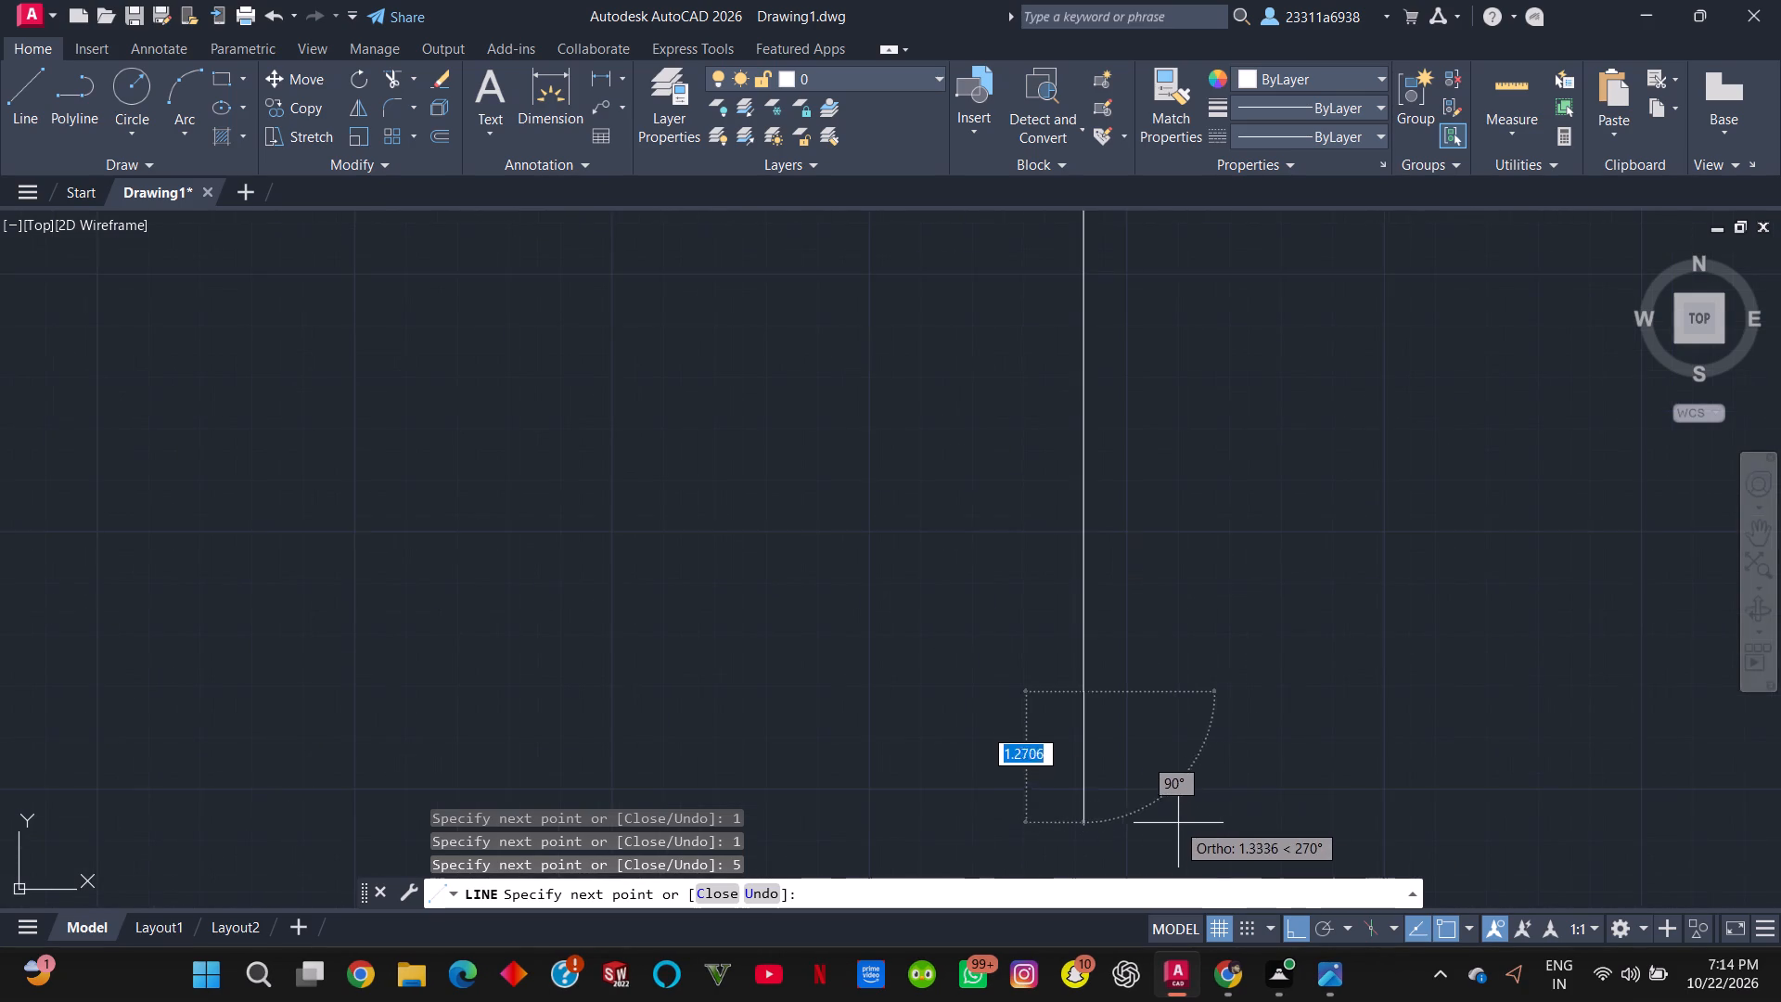
pyautogui.scroll(-2, 1161, 806)
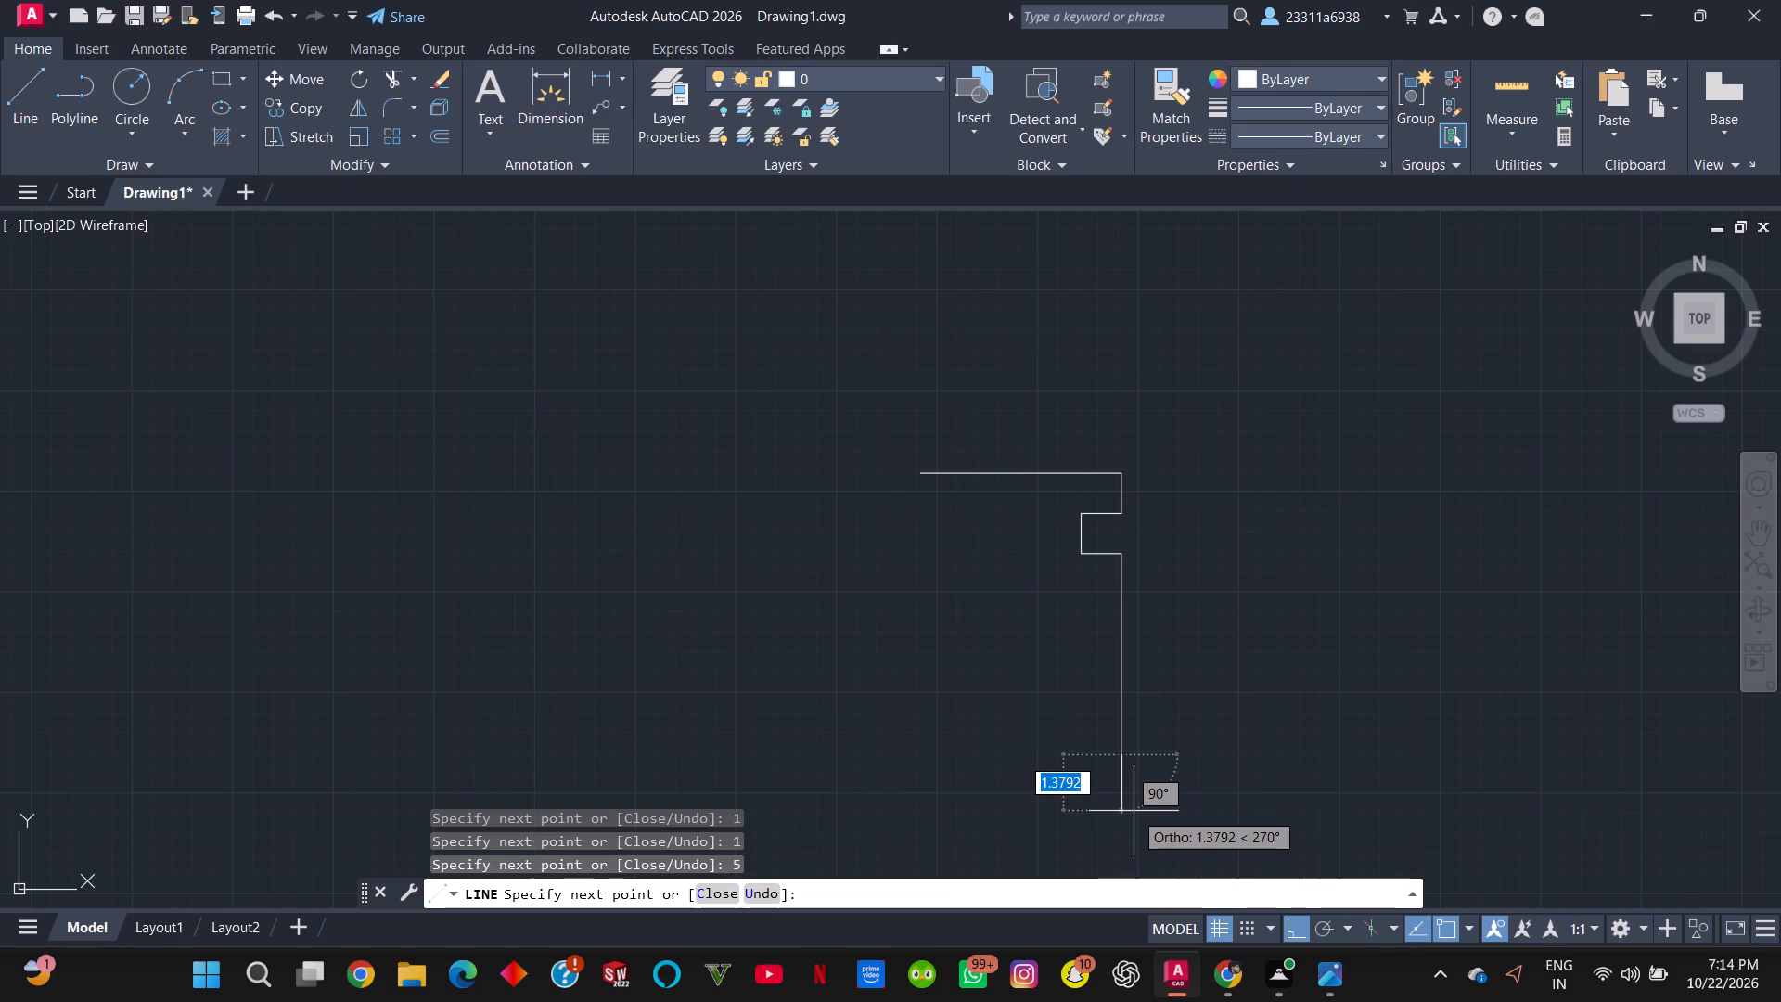
pyautogui.scroll(-1, 1149, 795)
pyautogui.moveTo(1150, 792); pyautogui.dragTo(1153, 636, button='middle')
pyautogui.scroll(1, 1150, 792)
pyautogui.scroll(4, 1153, 637)
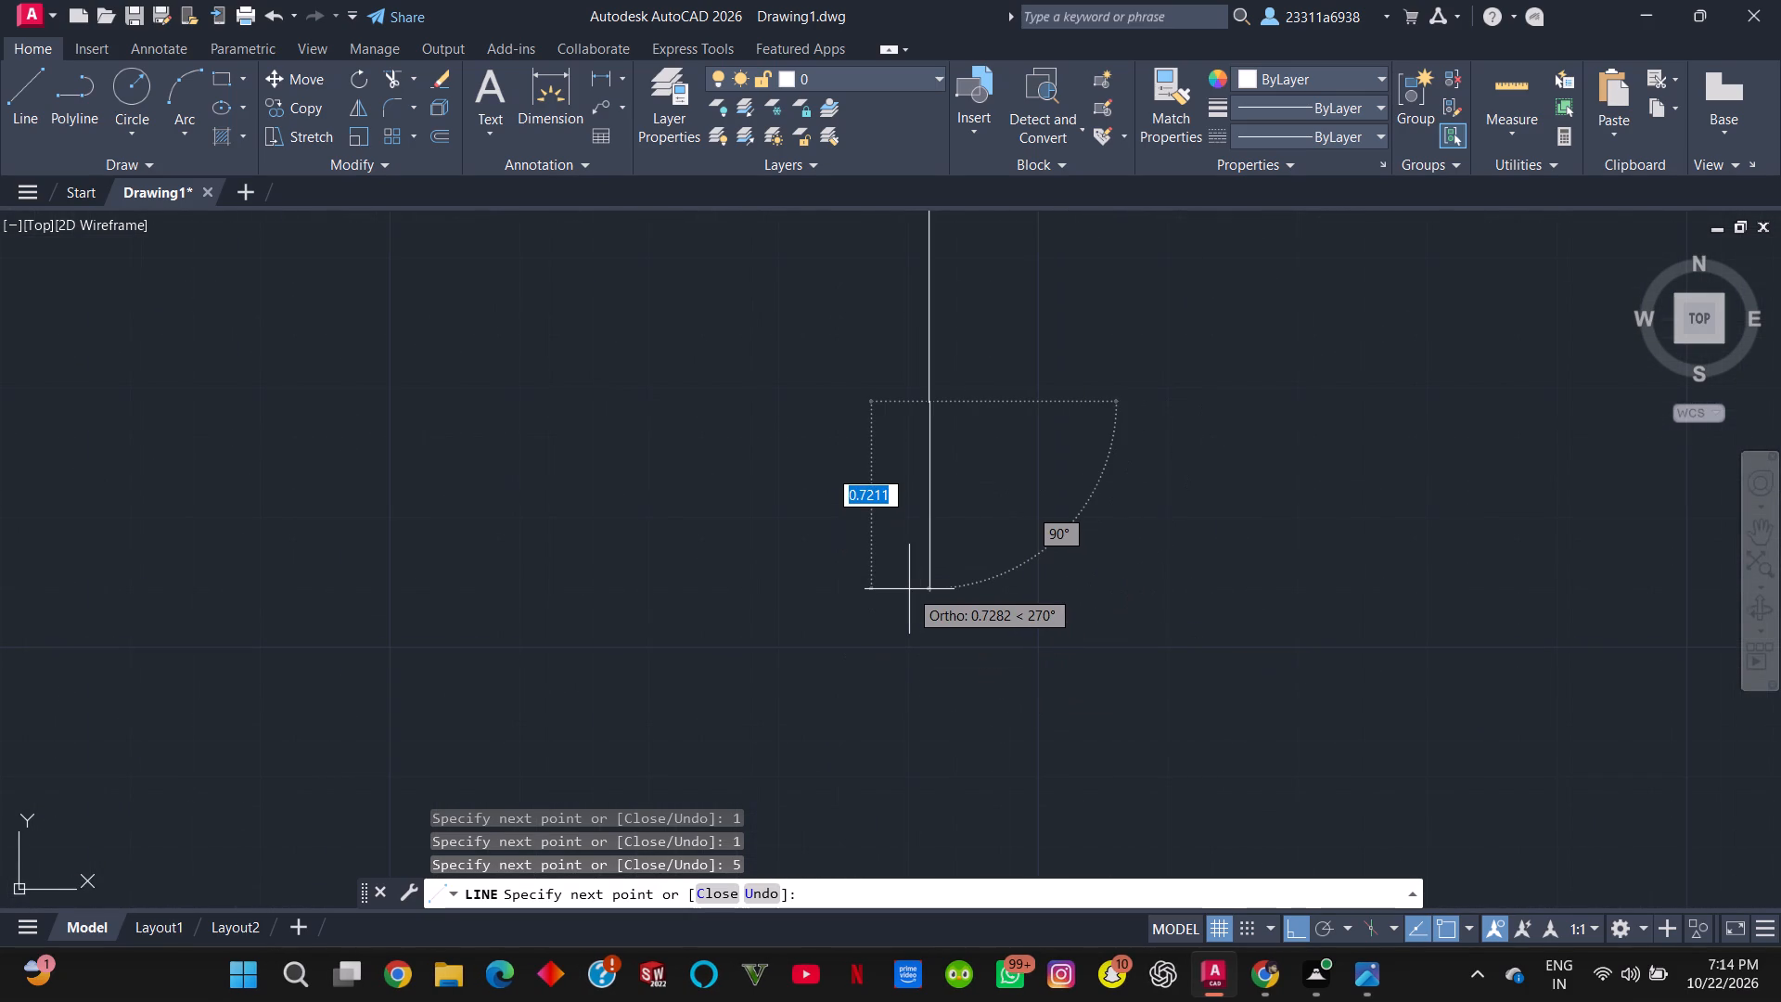
pyautogui.press('F8')
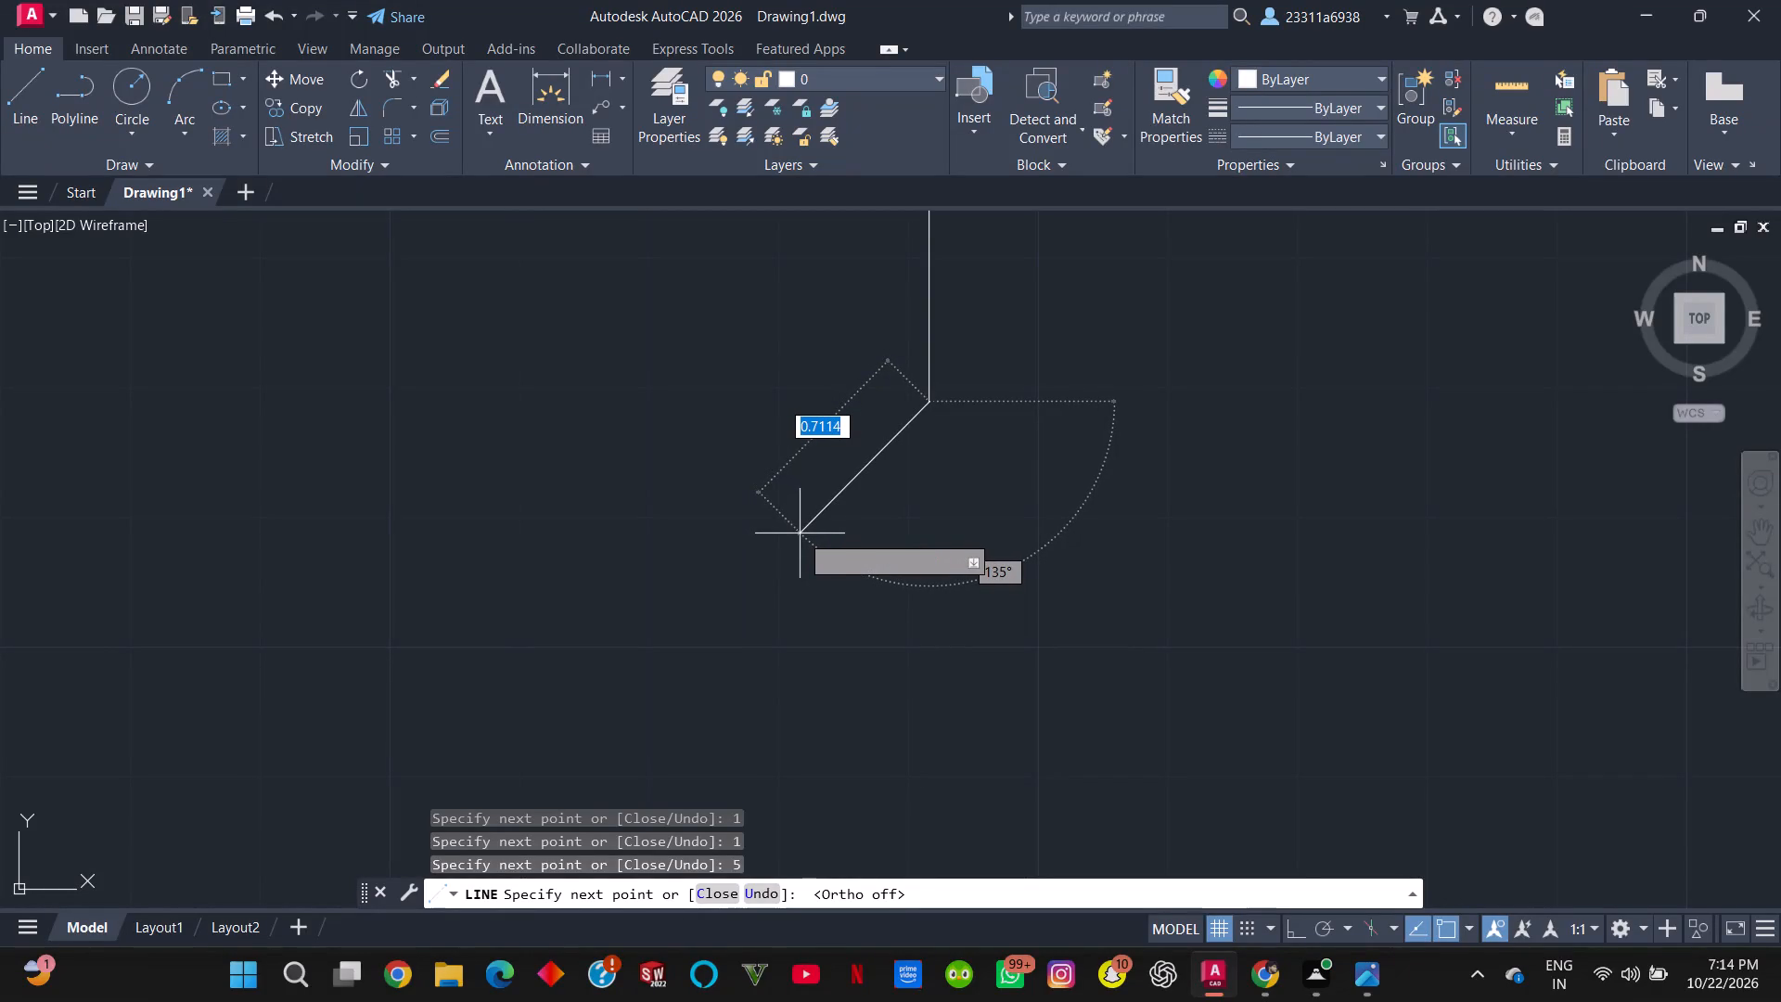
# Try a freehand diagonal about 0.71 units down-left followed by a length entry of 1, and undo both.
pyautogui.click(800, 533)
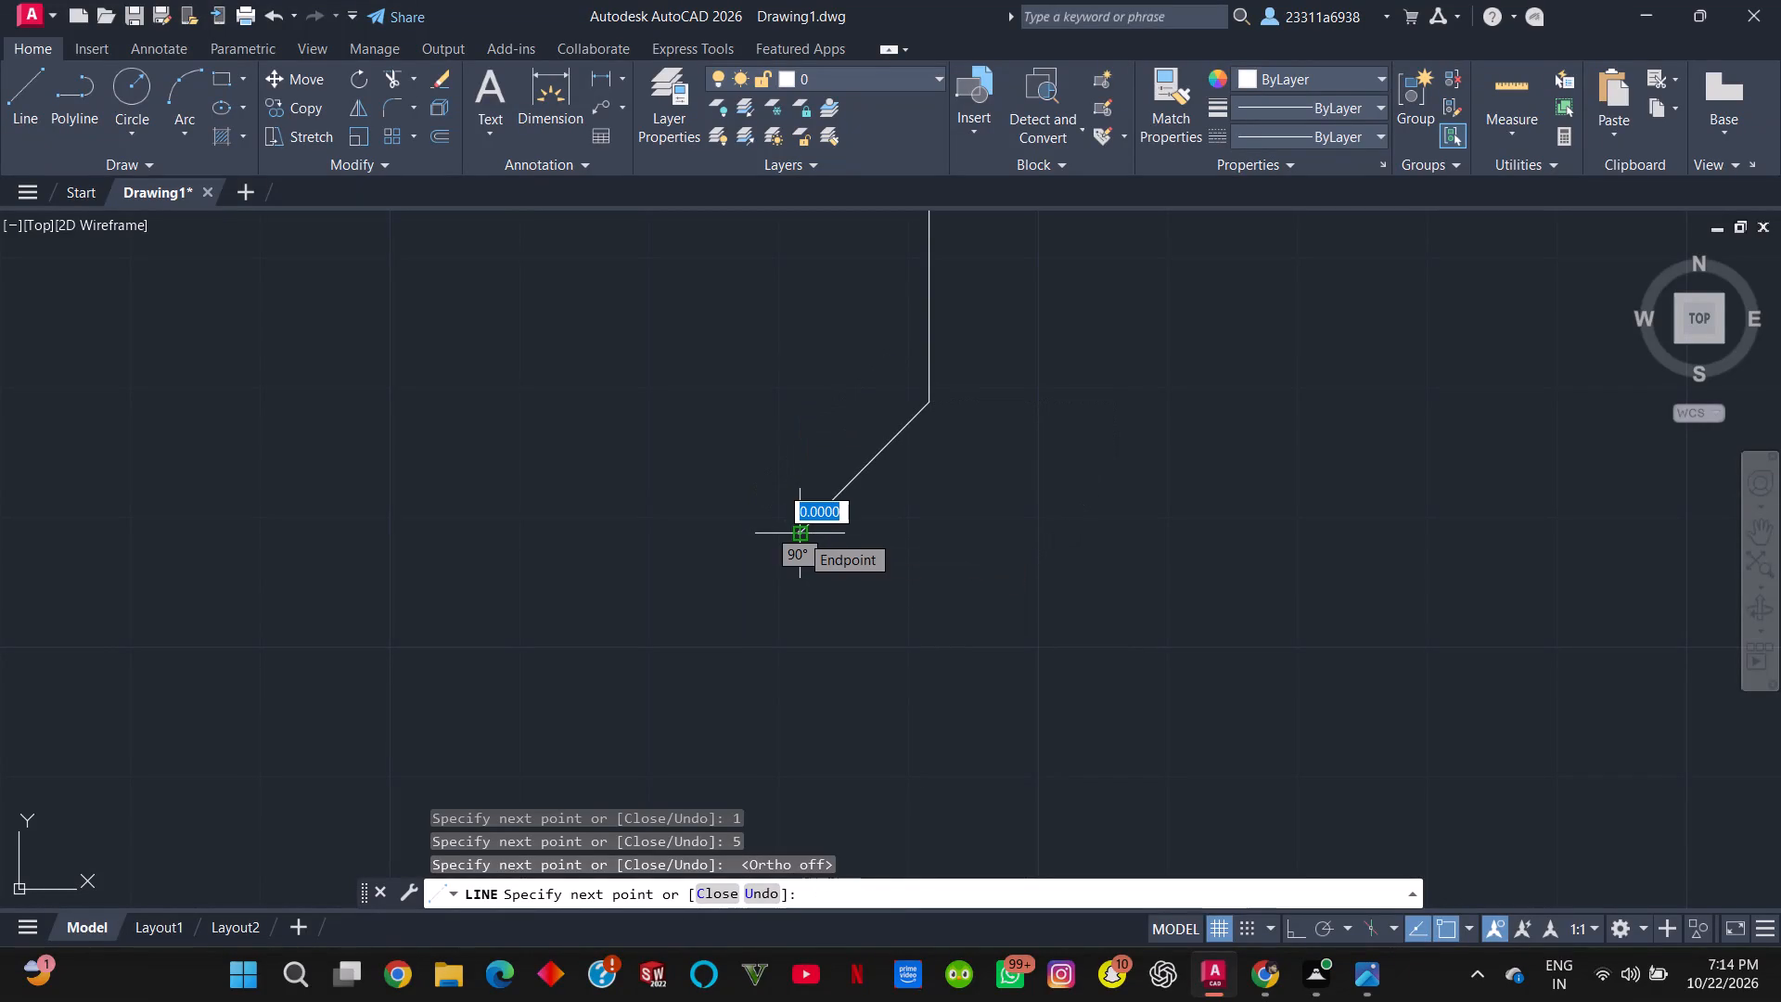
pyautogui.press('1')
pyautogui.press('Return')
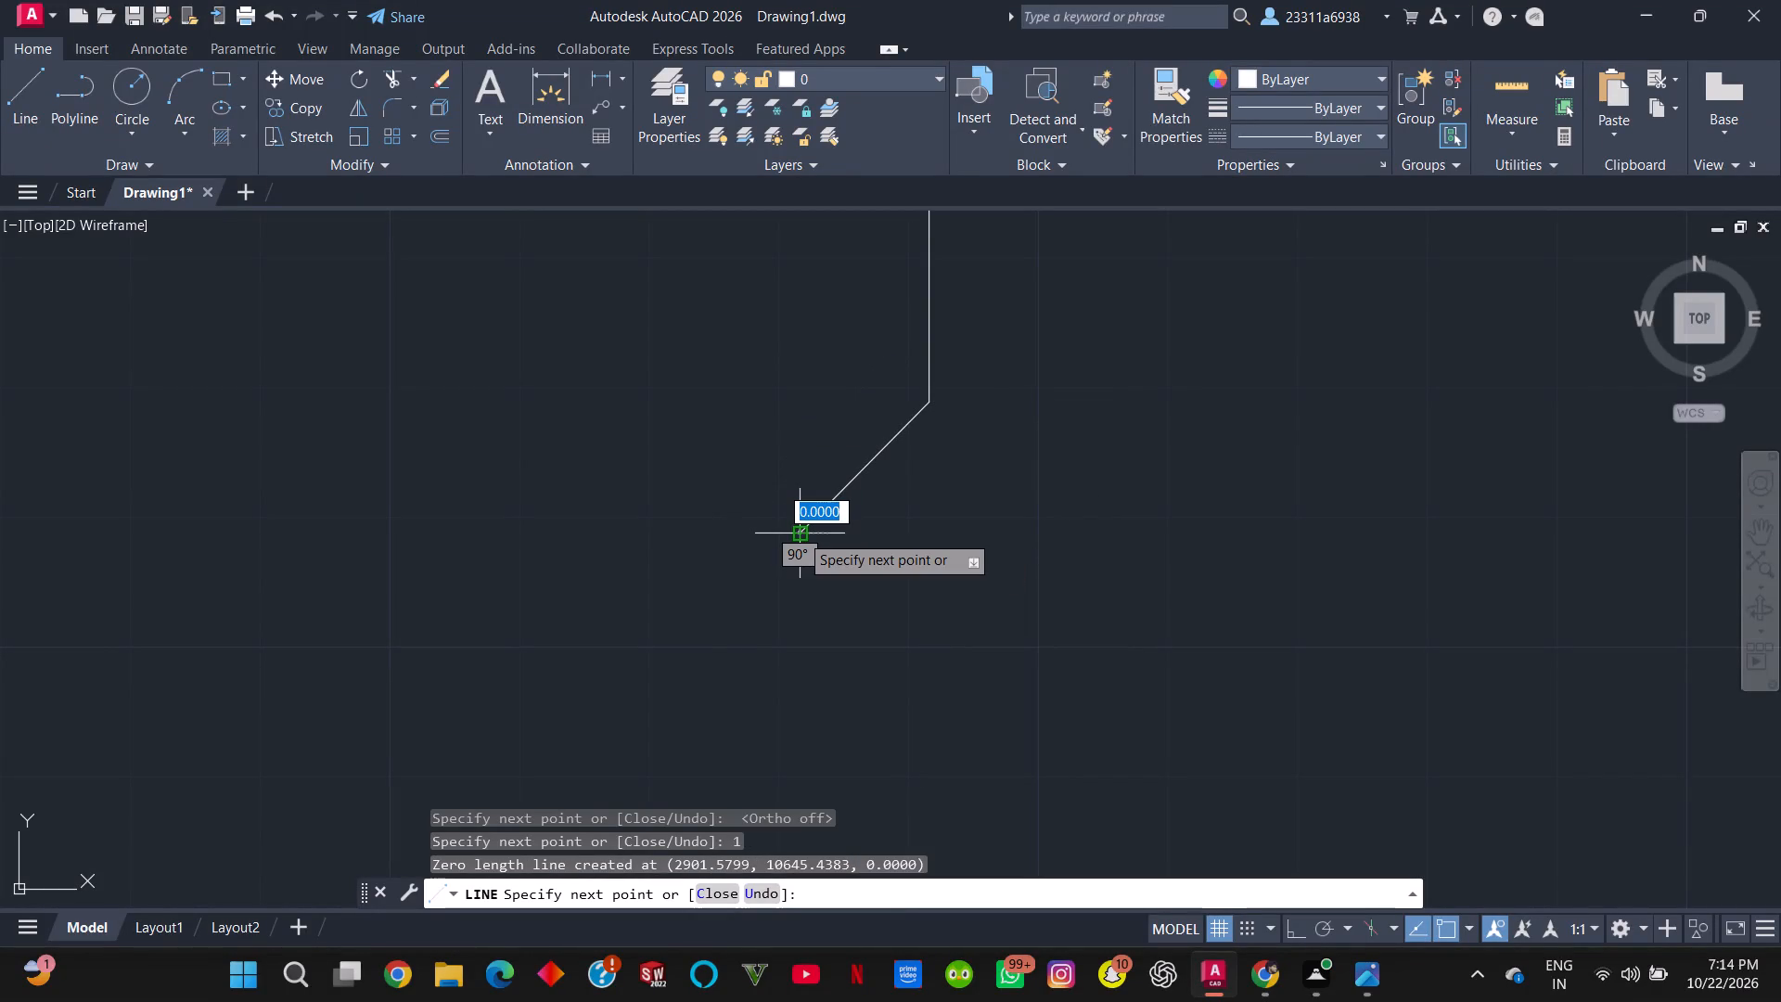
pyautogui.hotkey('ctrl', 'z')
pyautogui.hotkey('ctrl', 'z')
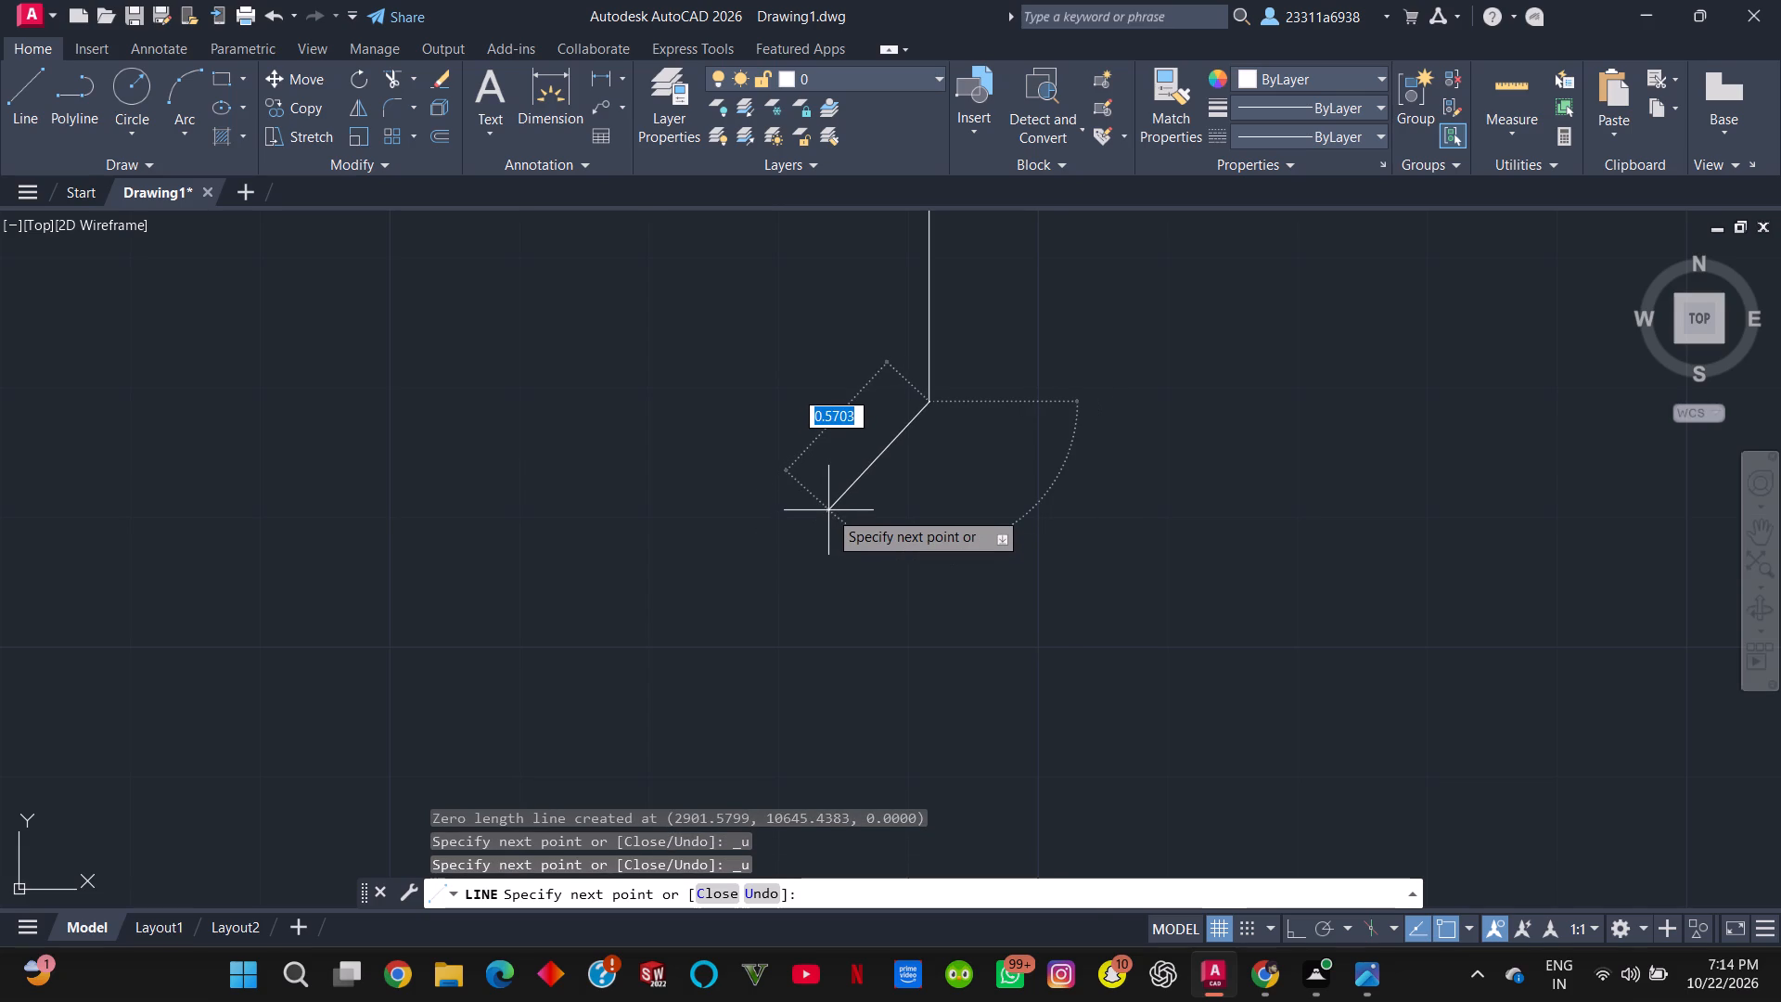
# Draw a 1-unit diagonal segment down and to the left from the lower end of the 5-unit vertical.
pyautogui.press('1')
pyautogui.press('Return')
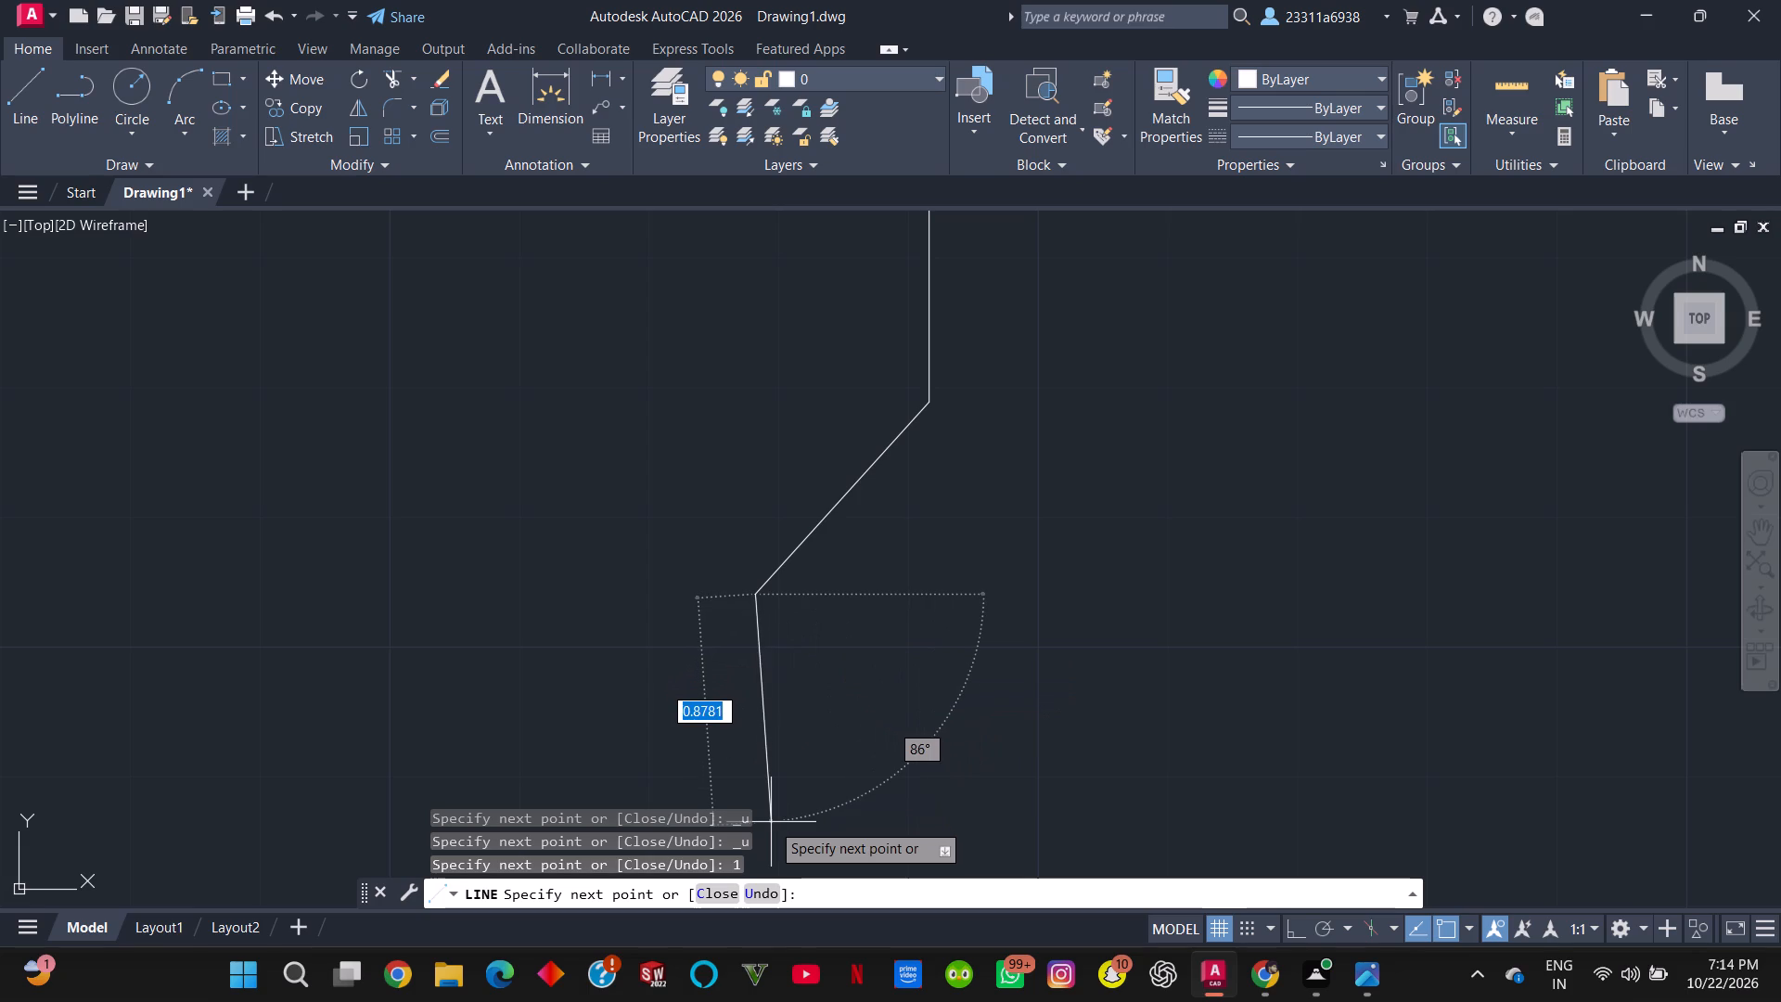
# Turn Ortho back on and continue the outline 15 units straight down from the end of the diagonal.
pyautogui.press('F8')
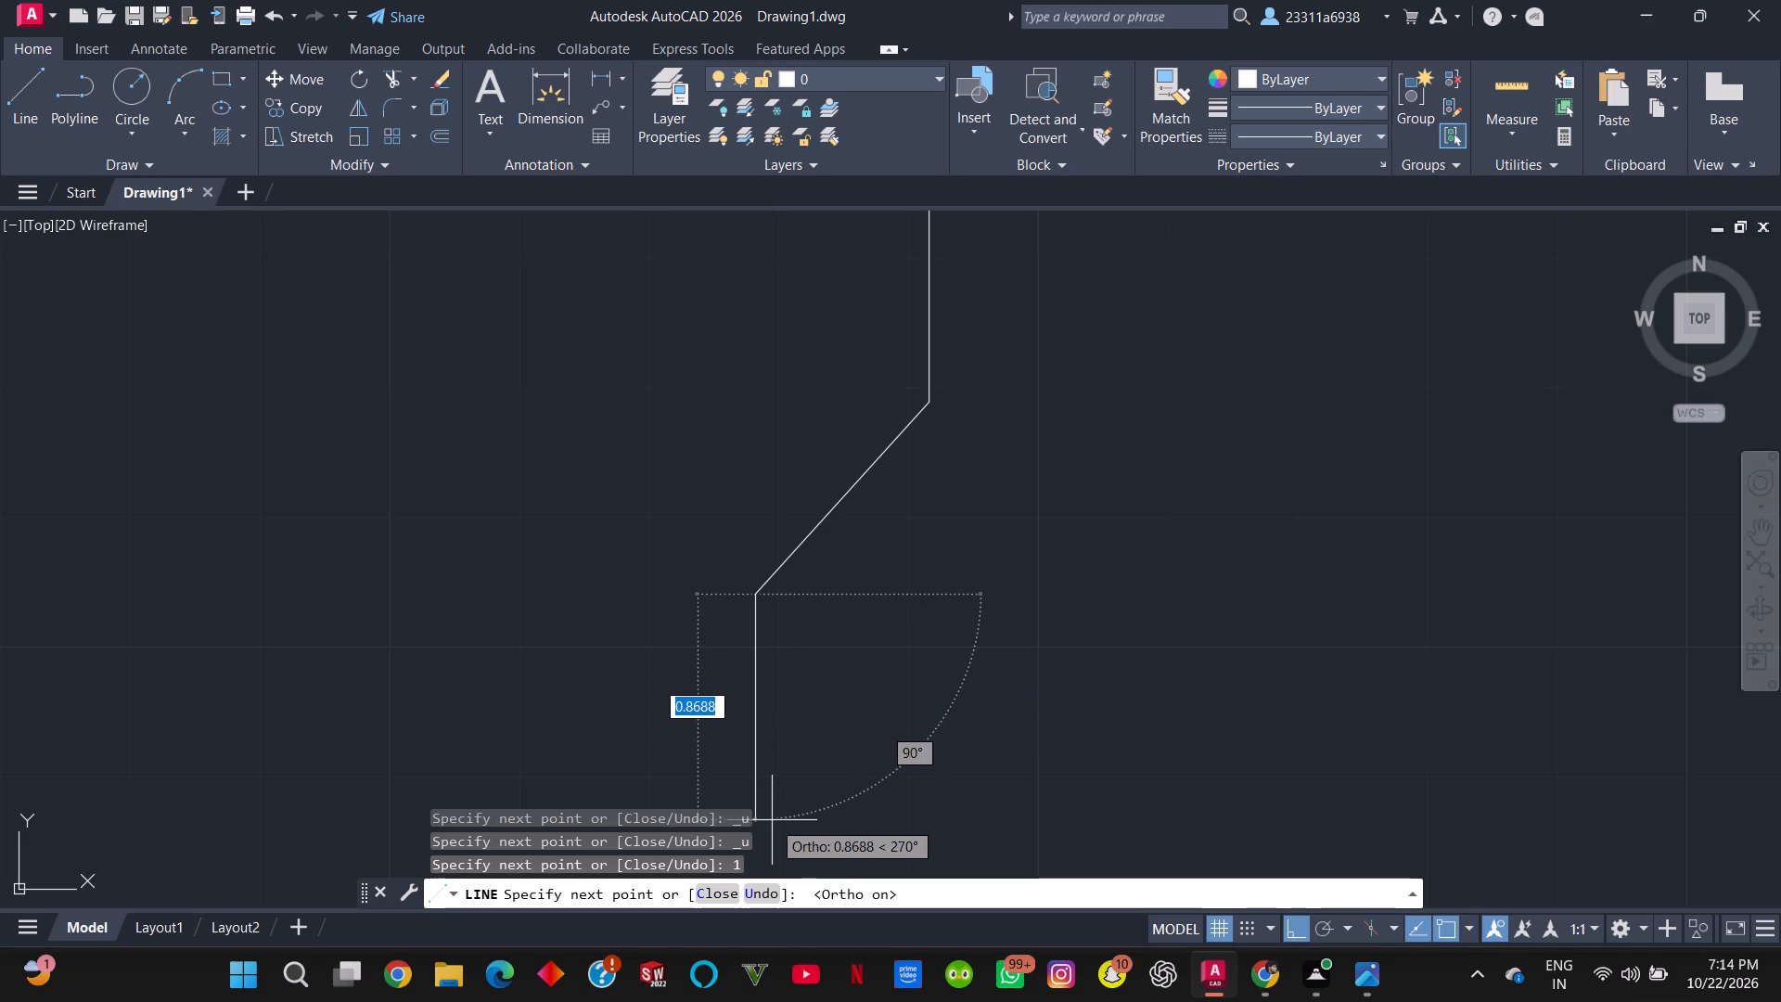
pyautogui.scroll(-2, 772, 820)
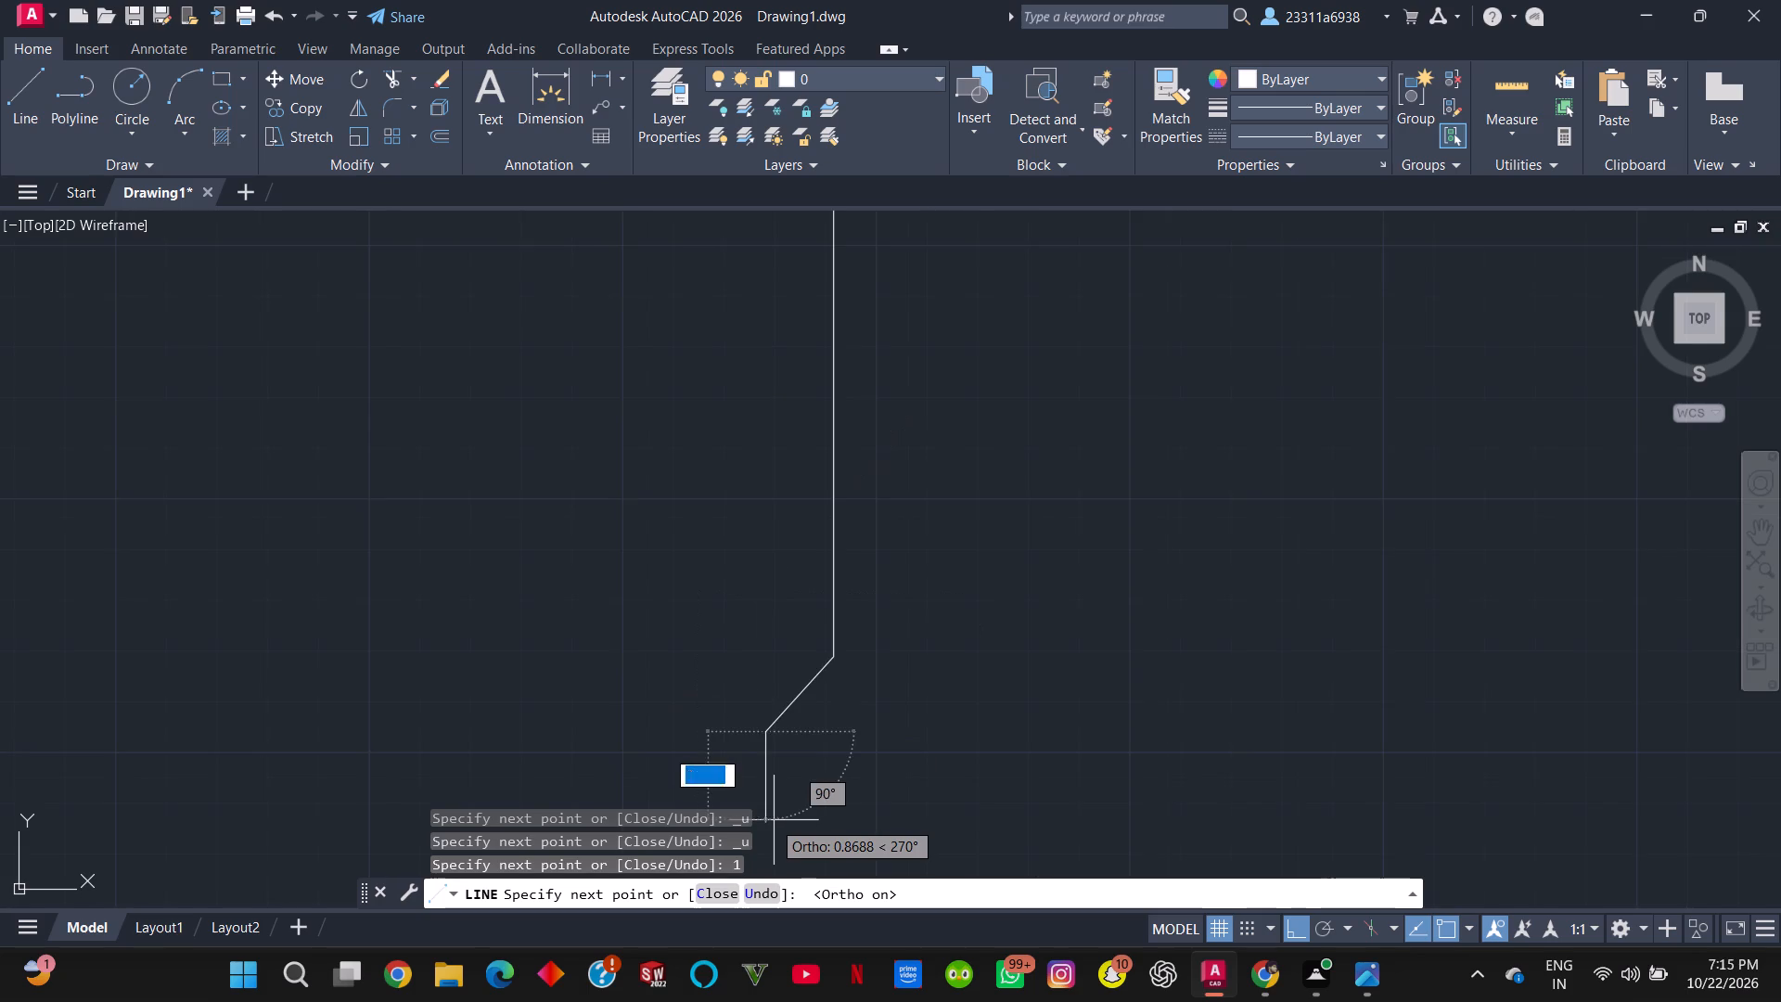
pyautogui.scroll(3, 776, 816)
pyautogui.scroll(-5, 776, 816)
pyautogui.moveTo(792, 794); pyautogui.dragTo(792, 788, button='middle')
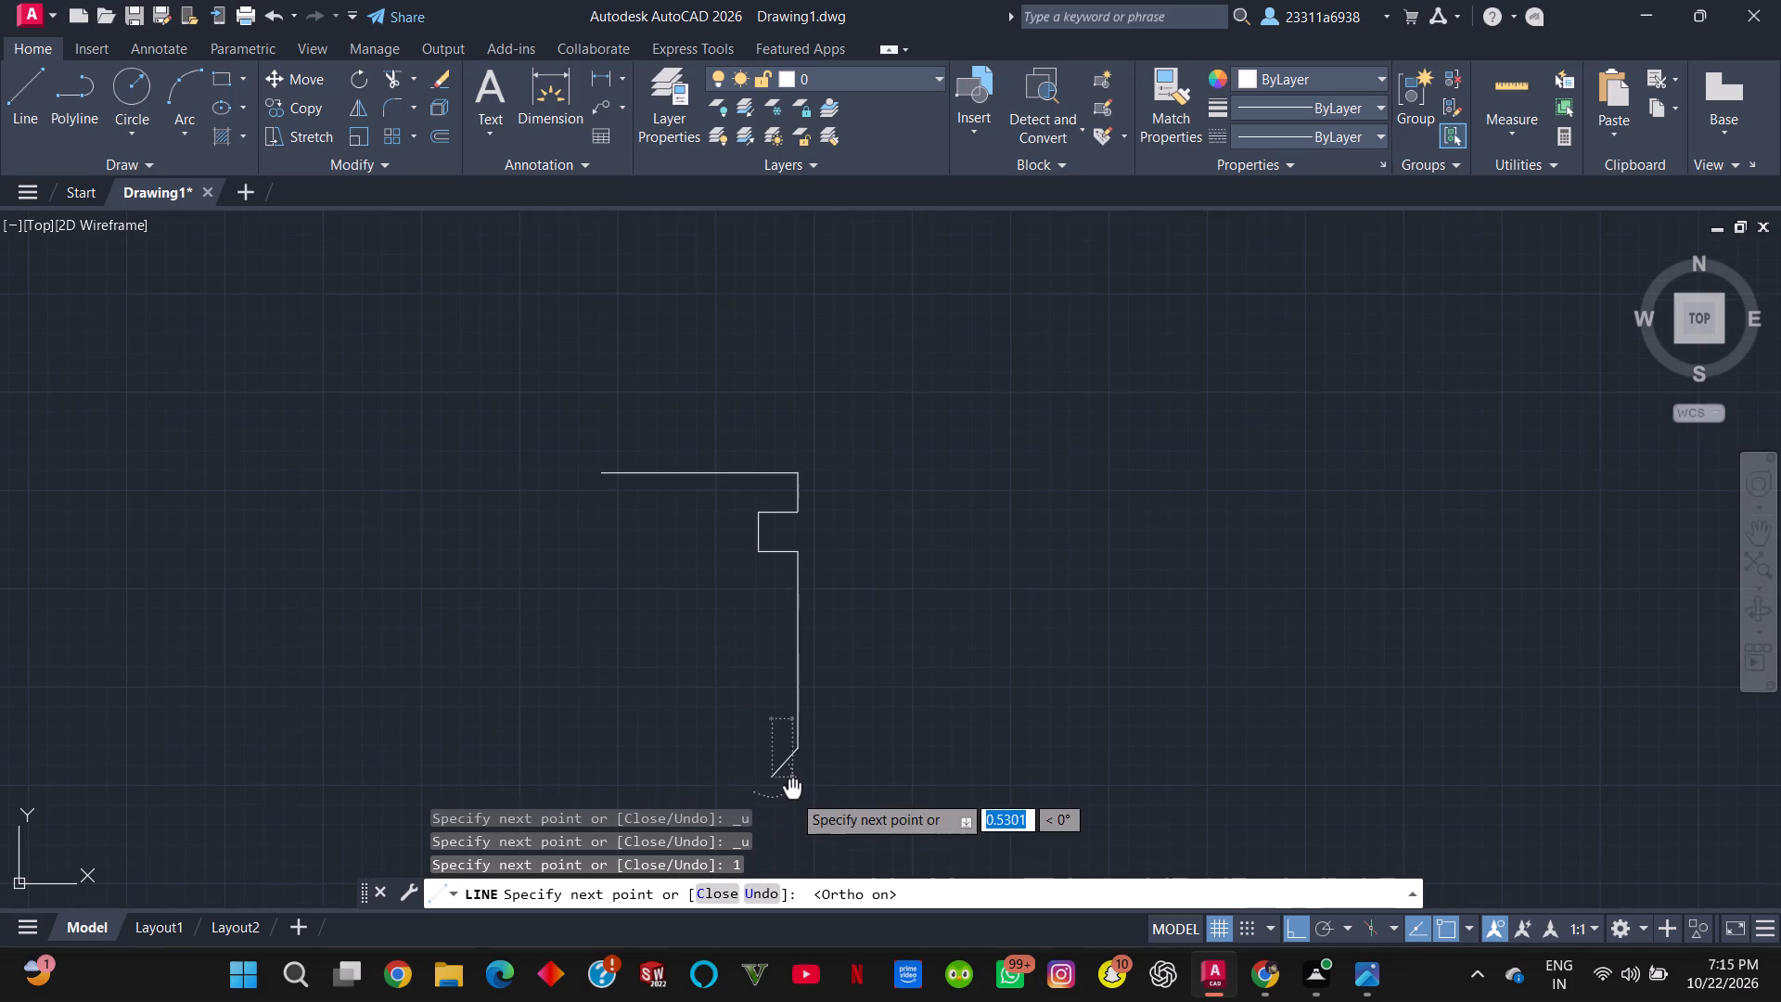
pyautogui.moveTo(792, 788); pyautogui.dragTo(823, 341, button='middle')
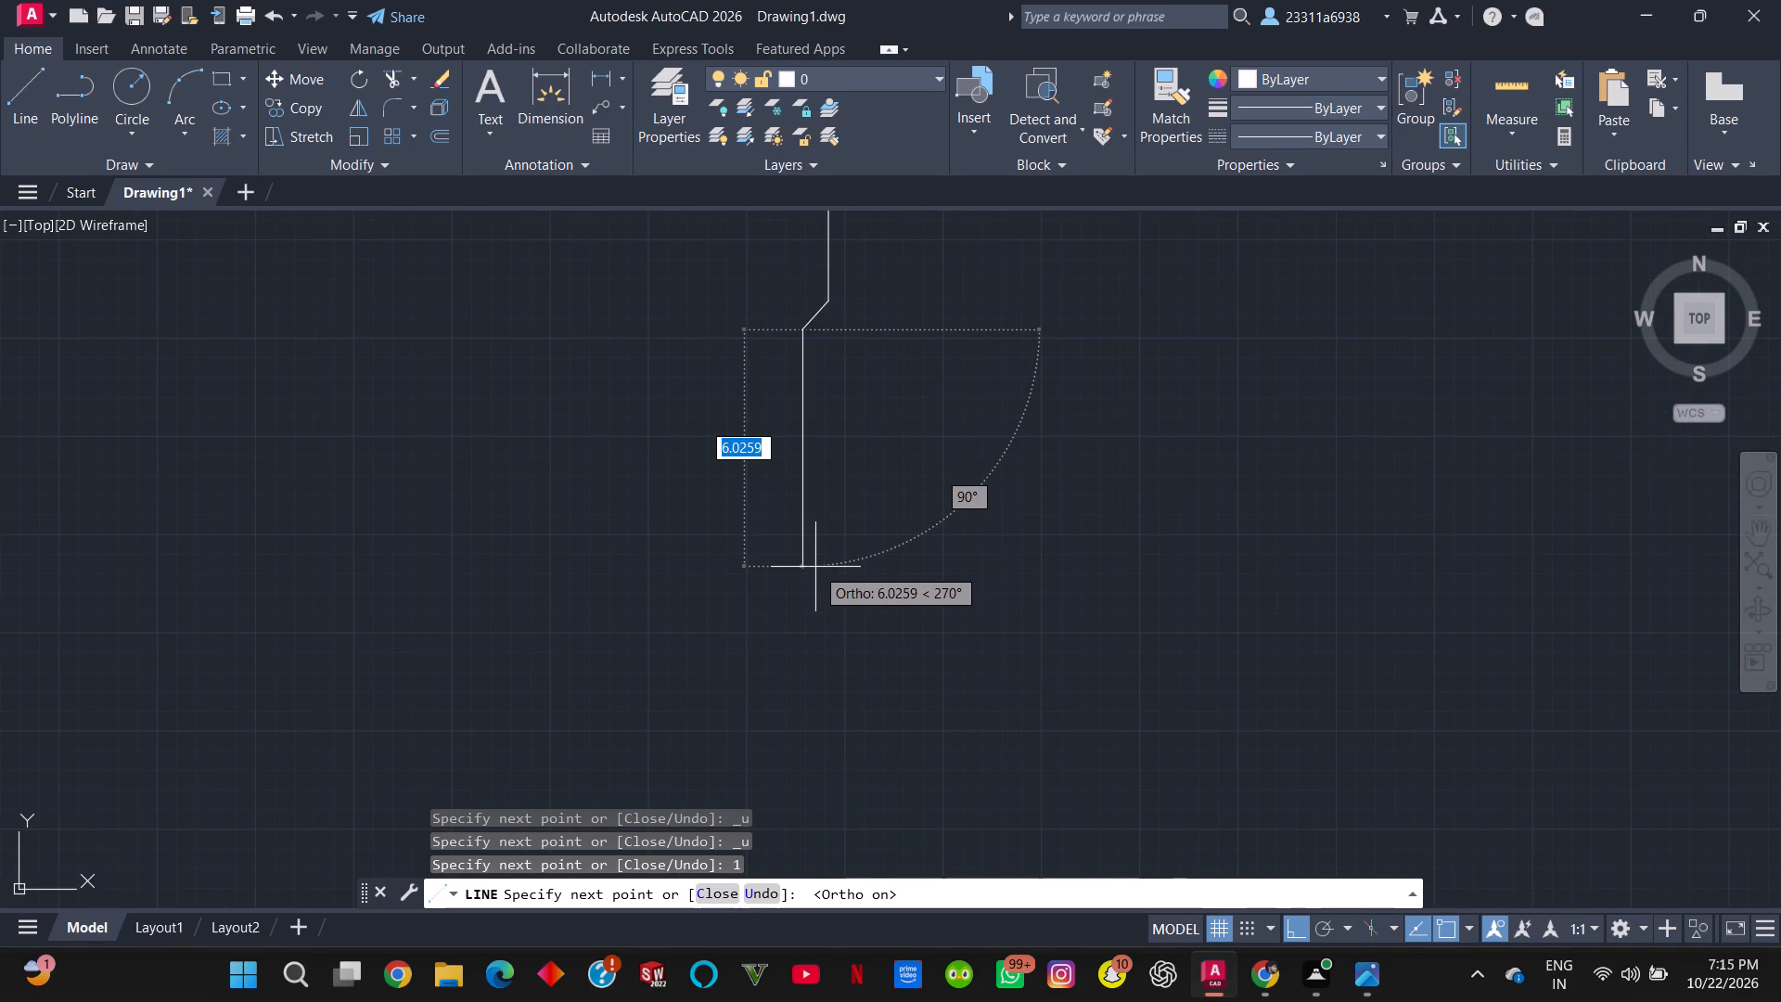
pyautogui.write('15')
pyautogui.press('Return')
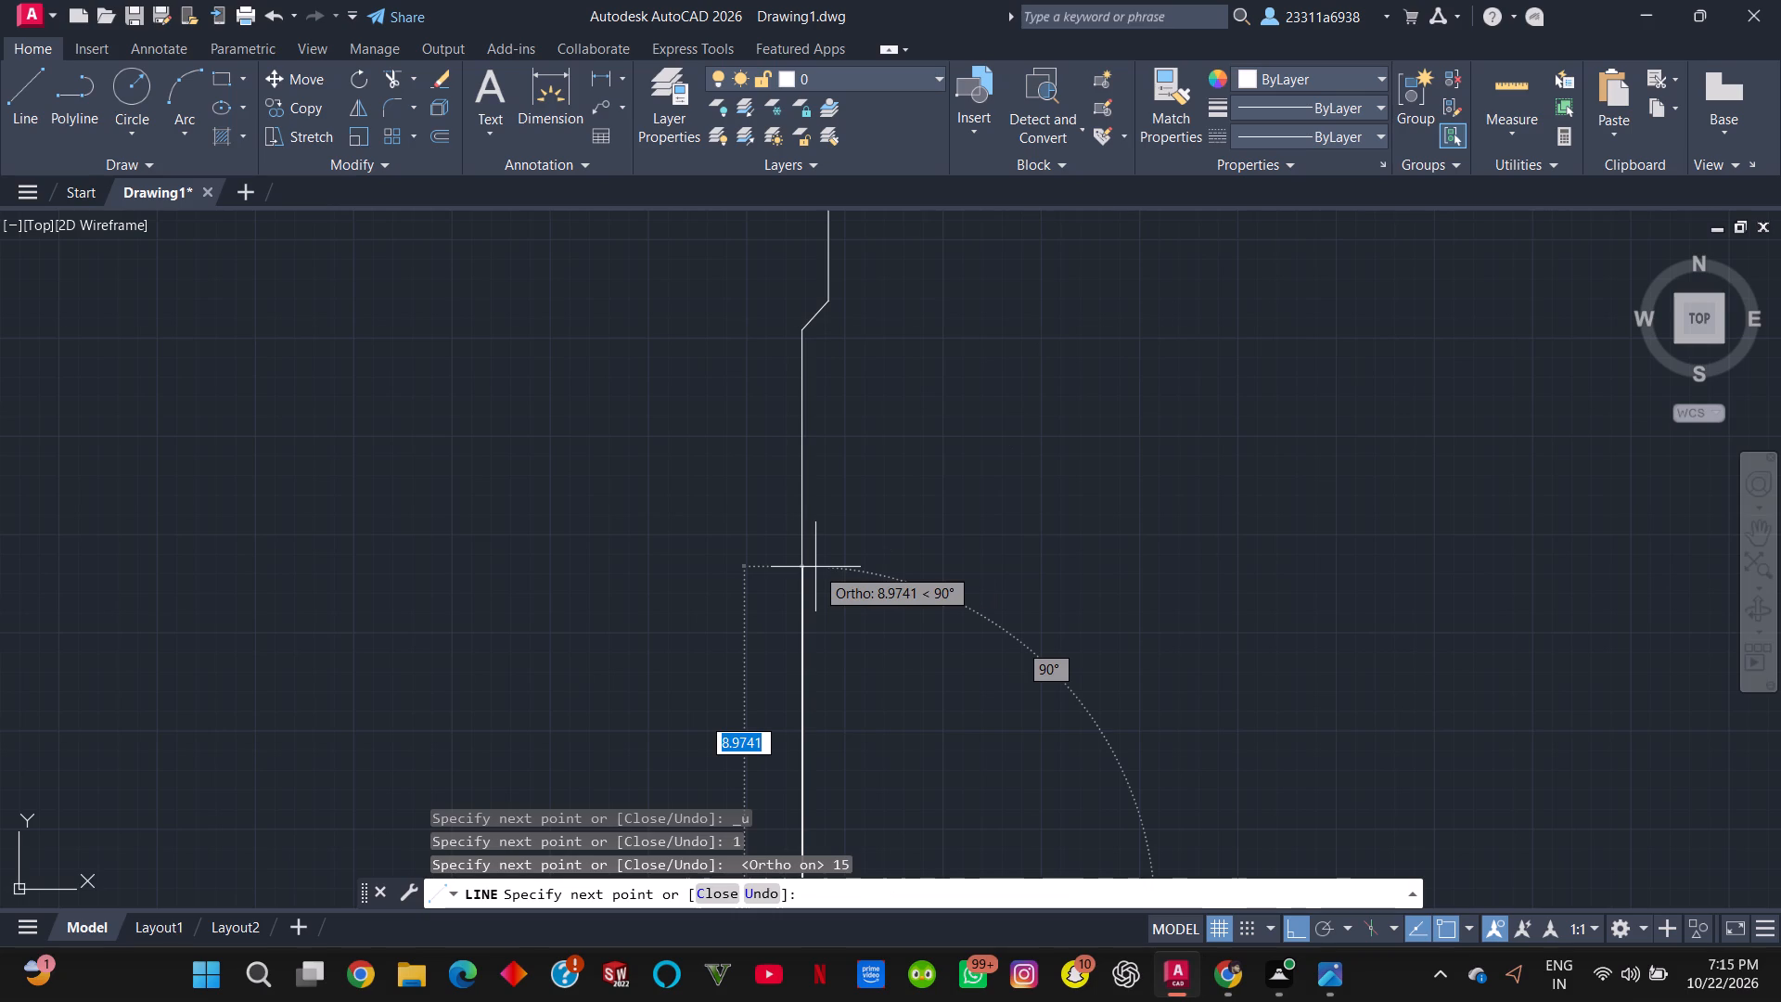
# Turn Ortho off and draw a diagonal about 2.03 units long, down and to the right at about 50°, from the 15-unit vertical's lower end.
pyautogui.scroll(-2, 821, 571)
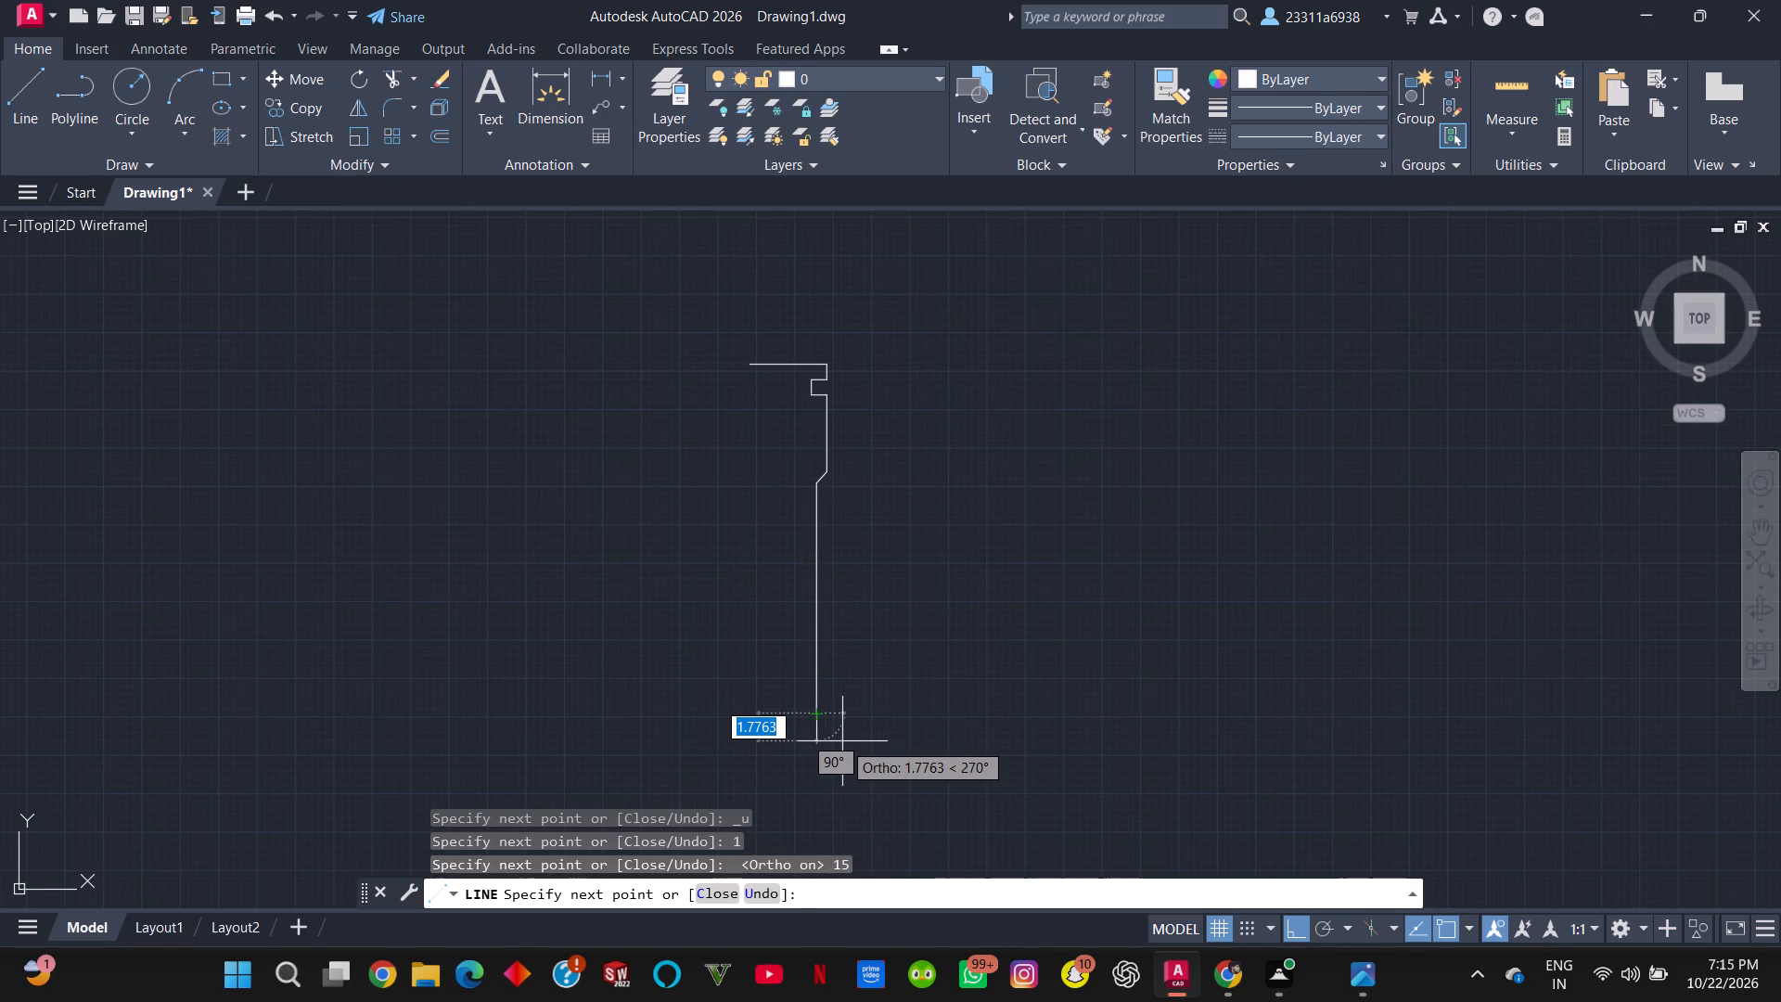
pyautogui.press('F8')
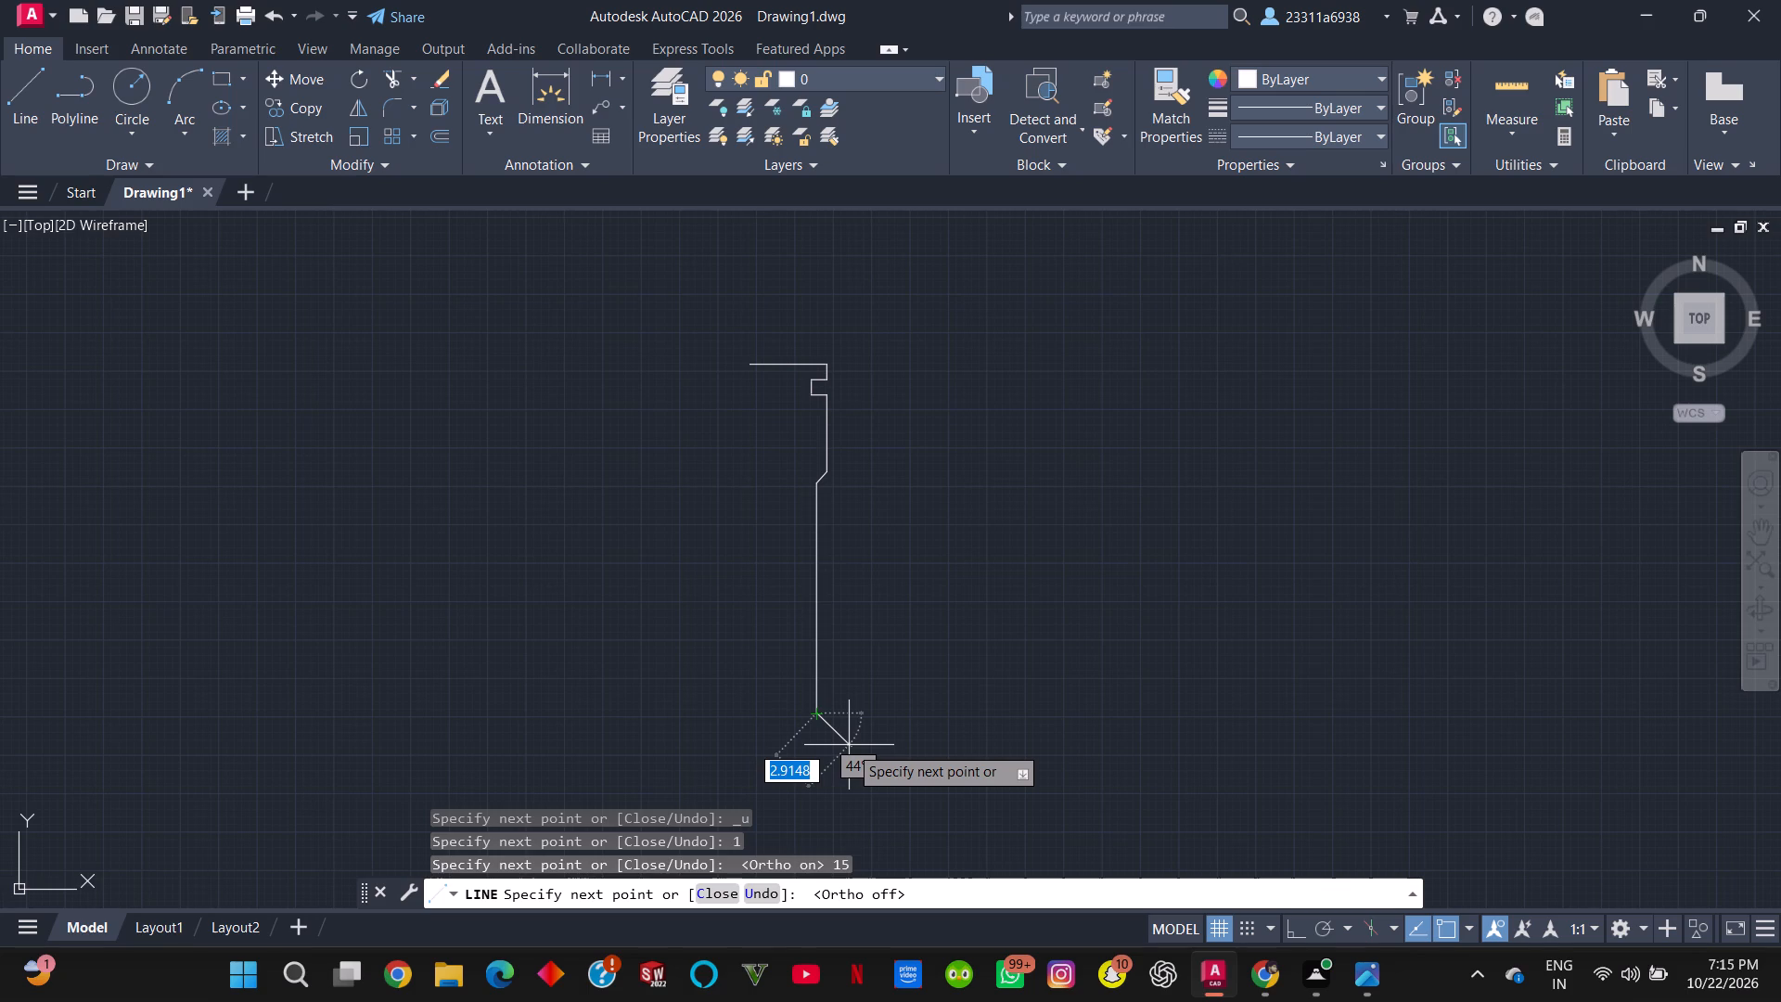
pyautogui.scroll(2, 840, 741)
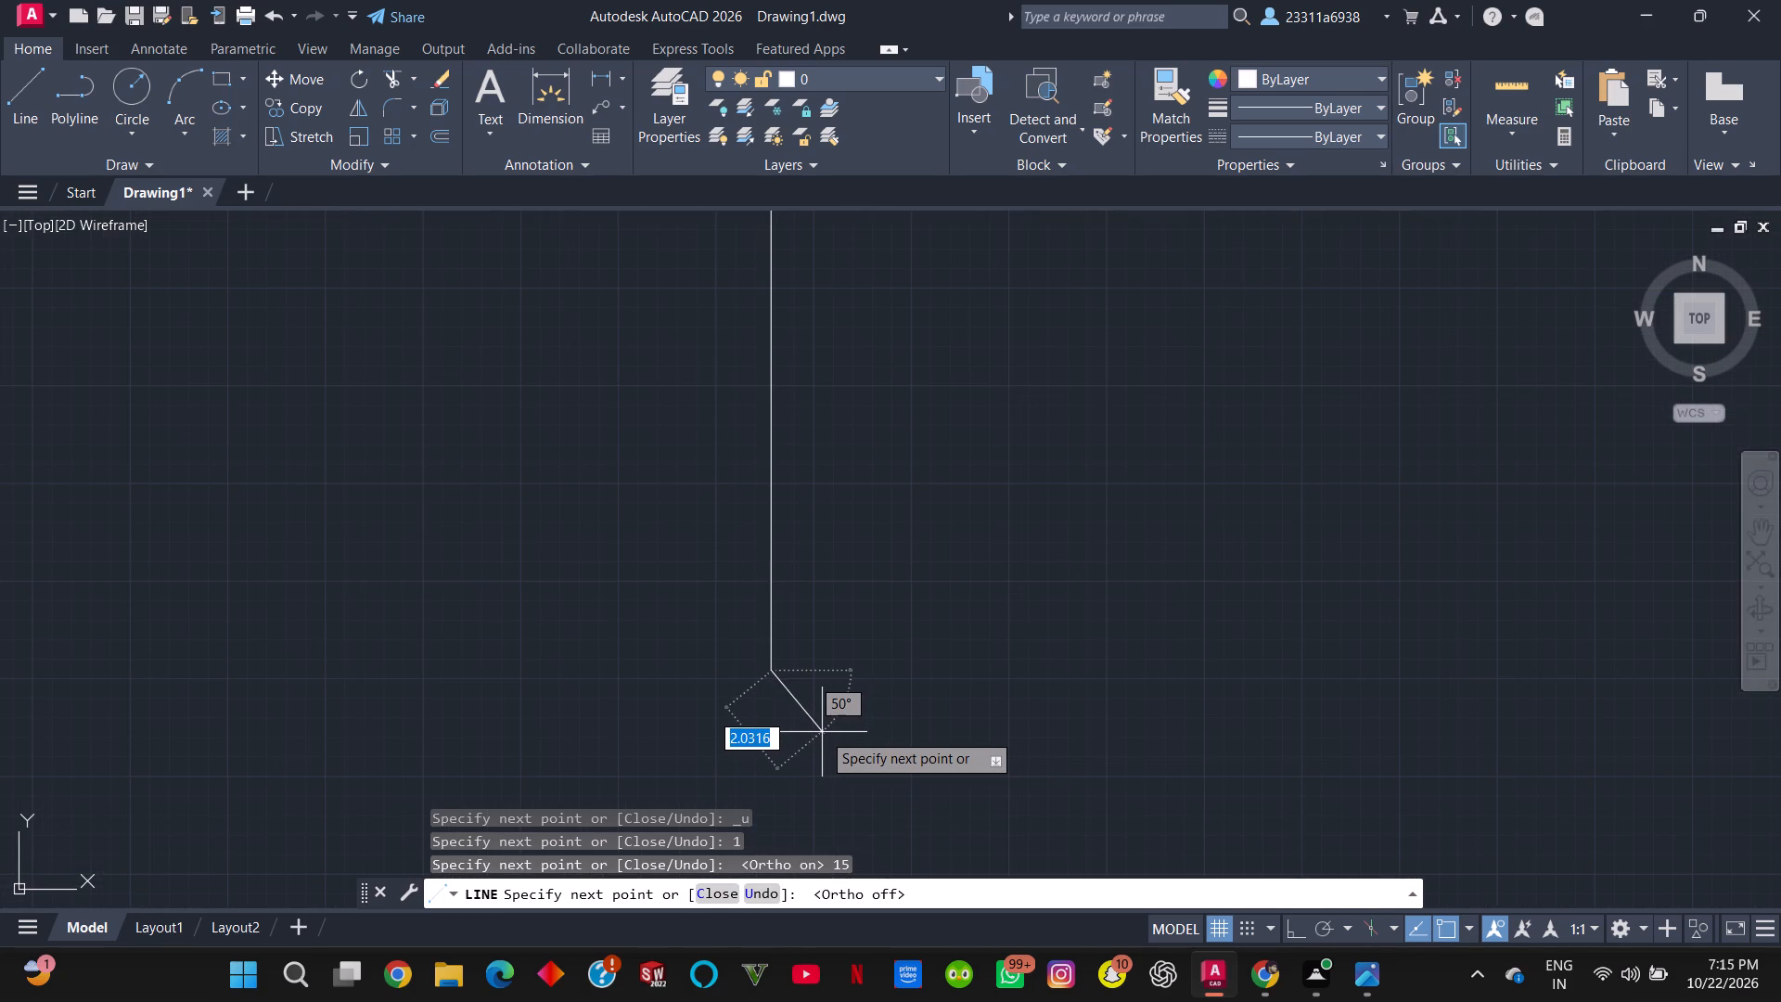
pyautogui.doubleClick(822, 732)
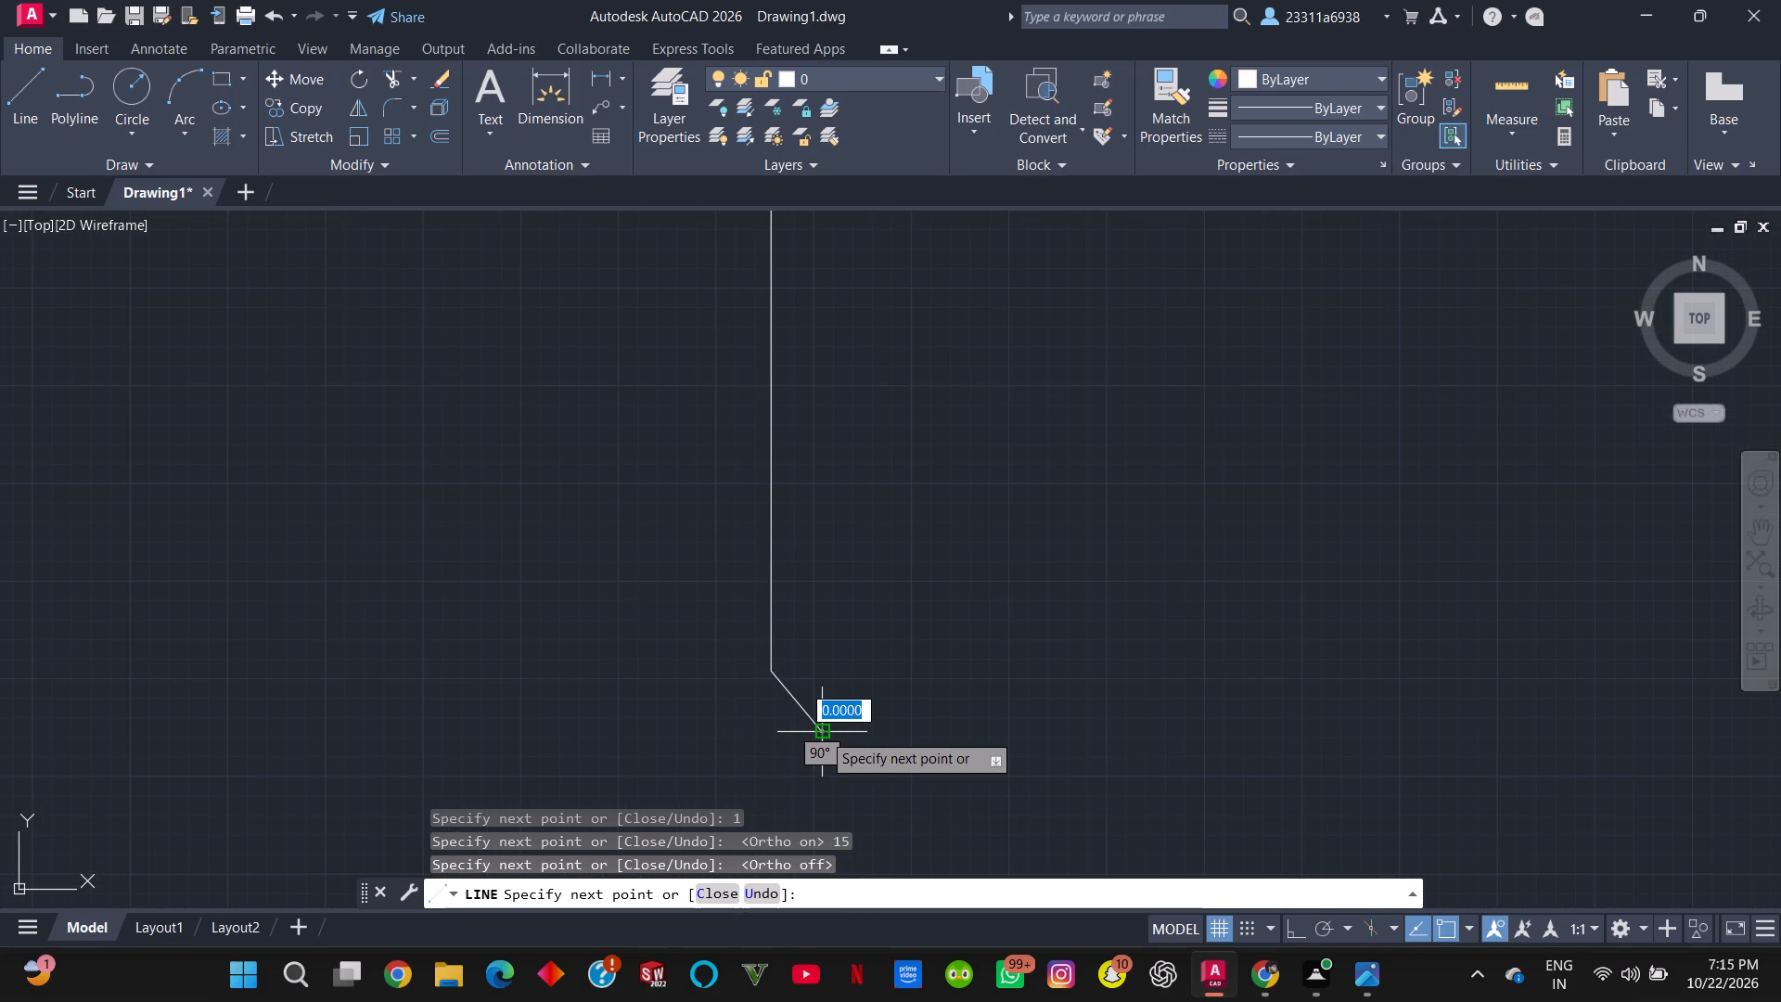
# Turn Ortho back on and continue the outline 5 units straight down from the end of the lower diagonal.
pyautogui.scroll(-1, 823, 732)
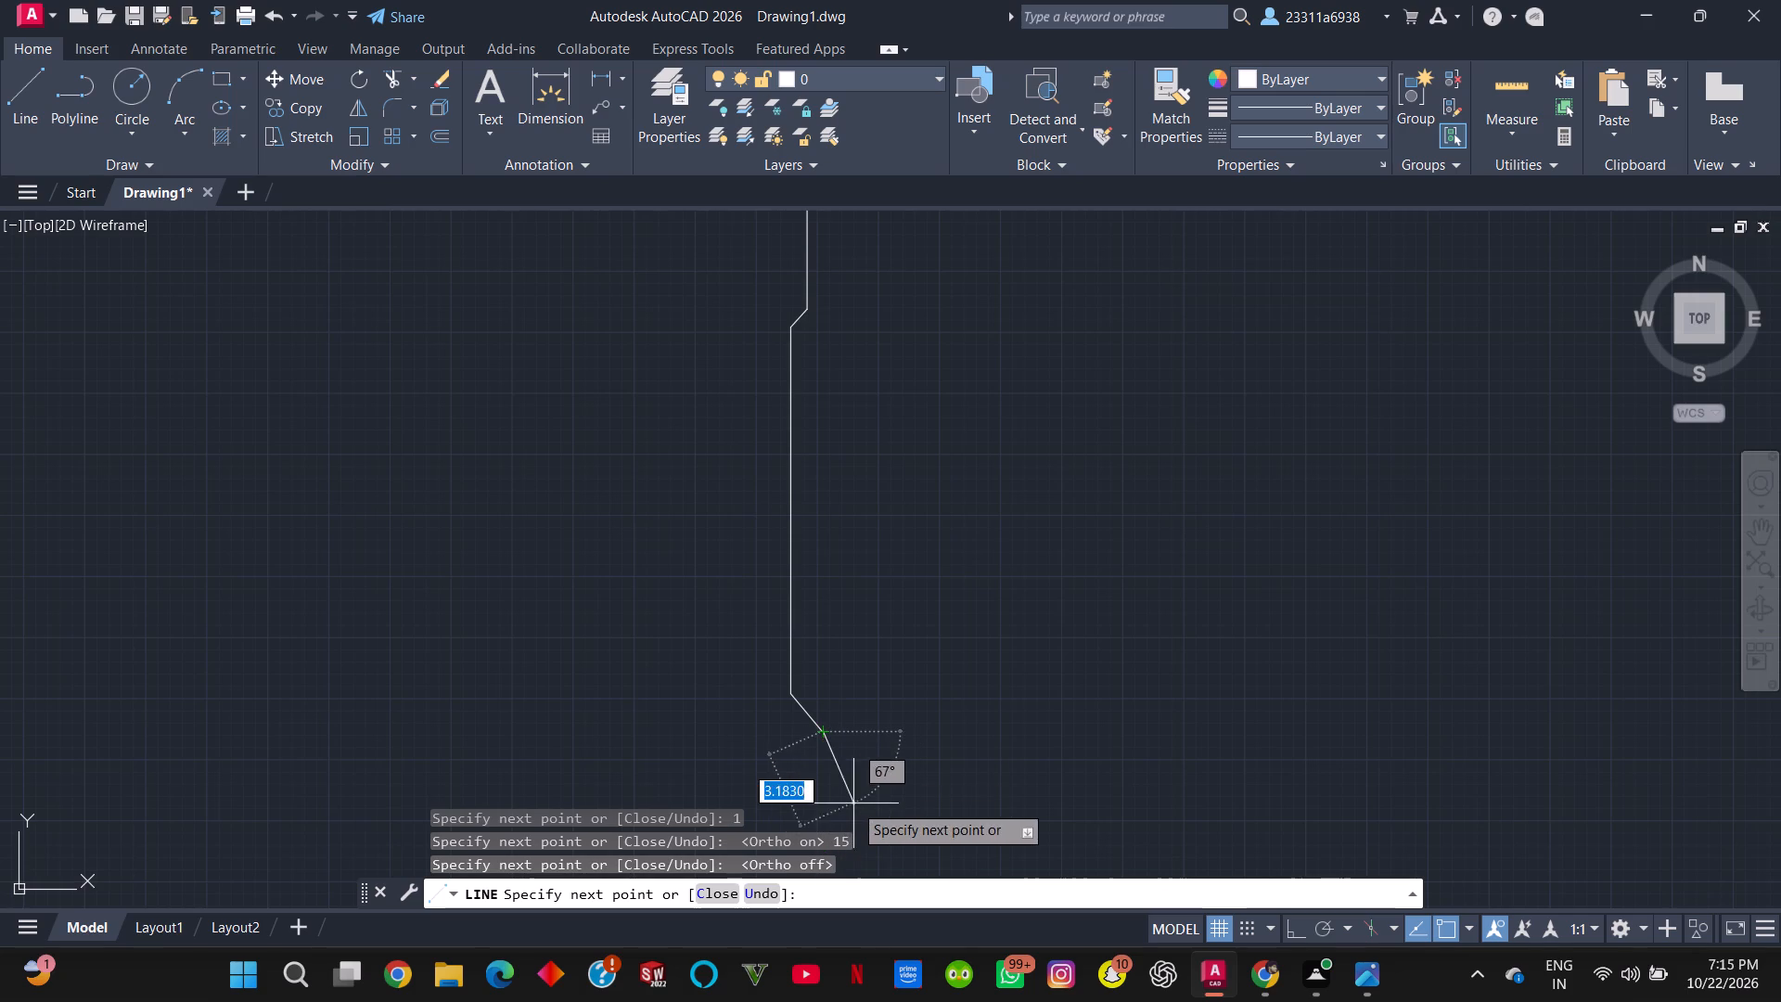
pyautogui.press('F8')
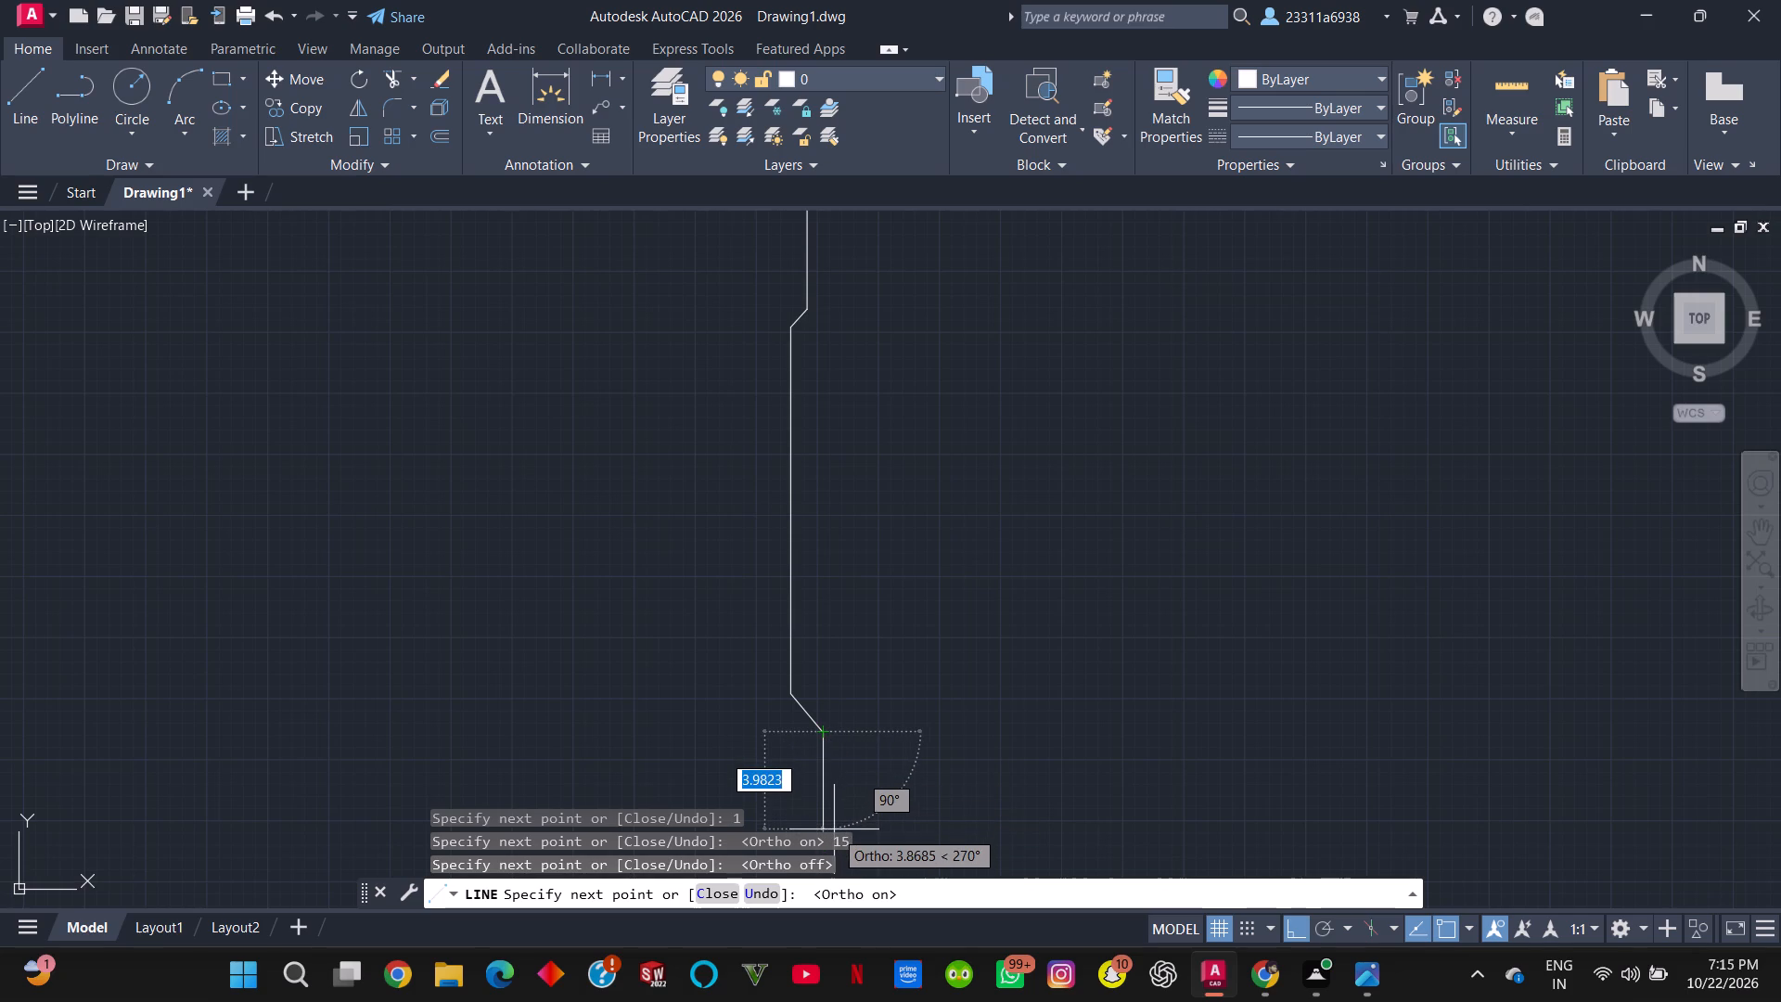
pyautogui.press('5')
pyautogui.press('Return')
# Draw the lower side slot with 1-unit segments going left, down and right, followed by 1 unit further down.
pyautogui.scroll(-2, 699, 879)
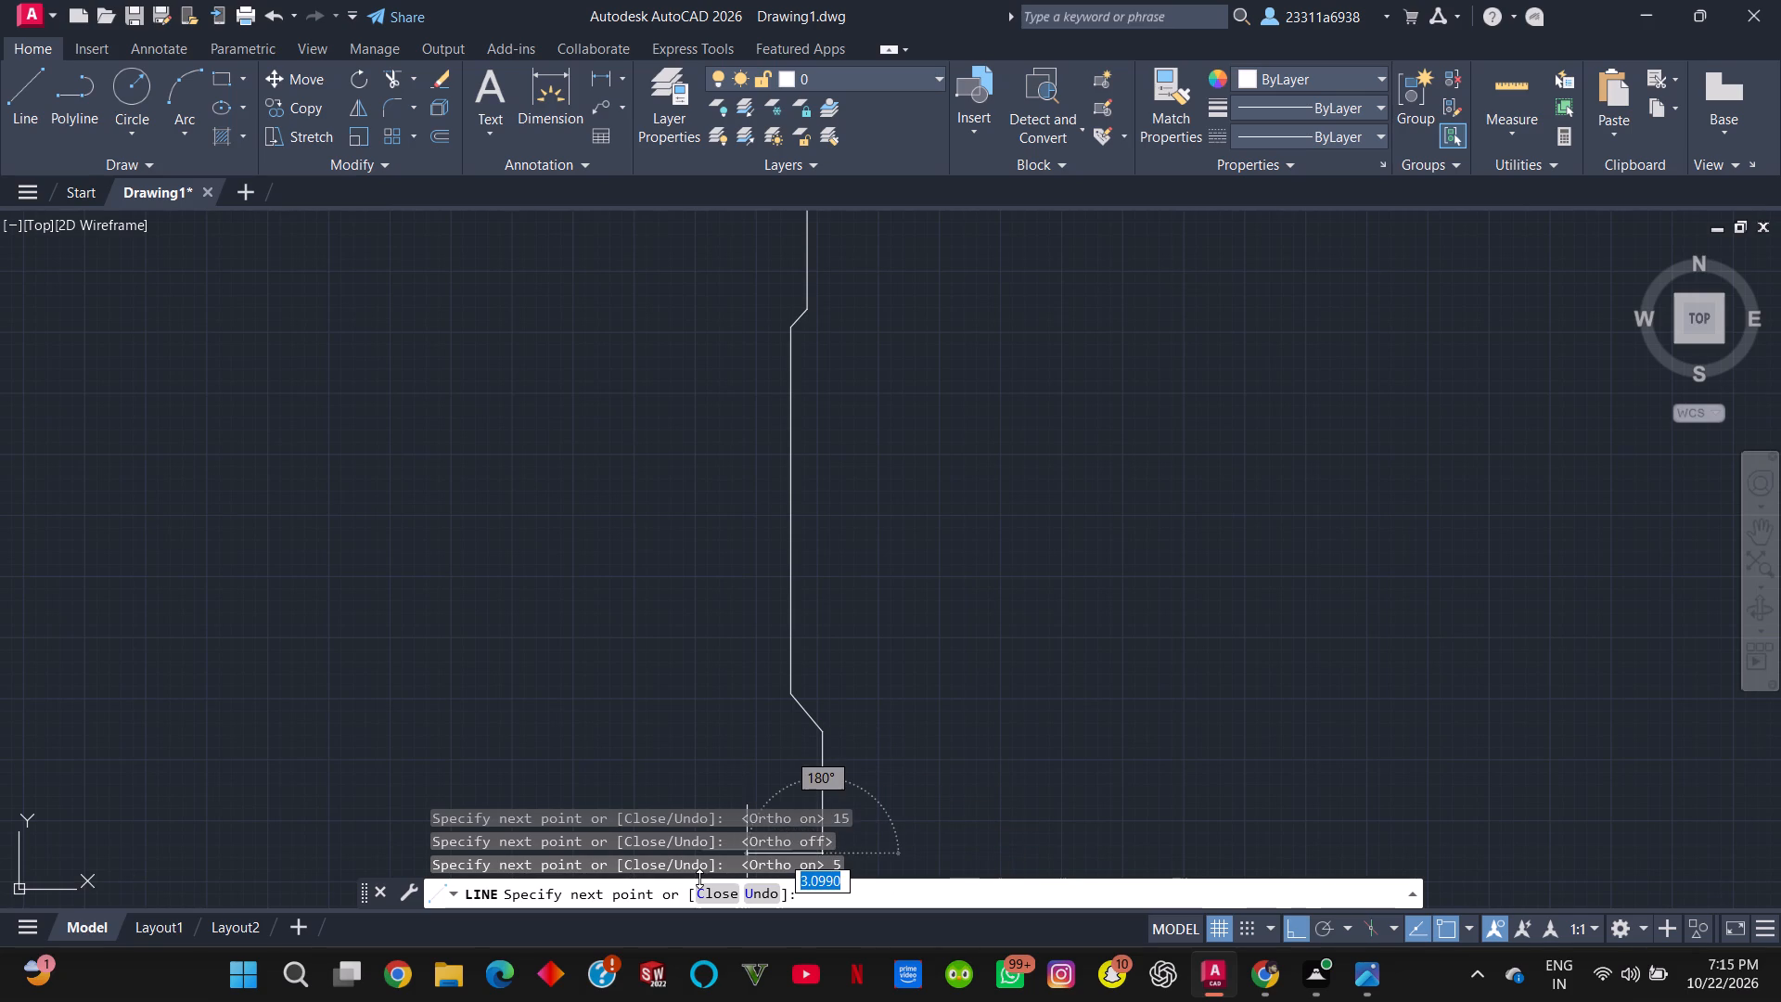
pyautogui.scroll(-2, 699, 879)
pyautogui.scroll(-4, 866, 759)
pyautogui.scroll(3, 873, 802)
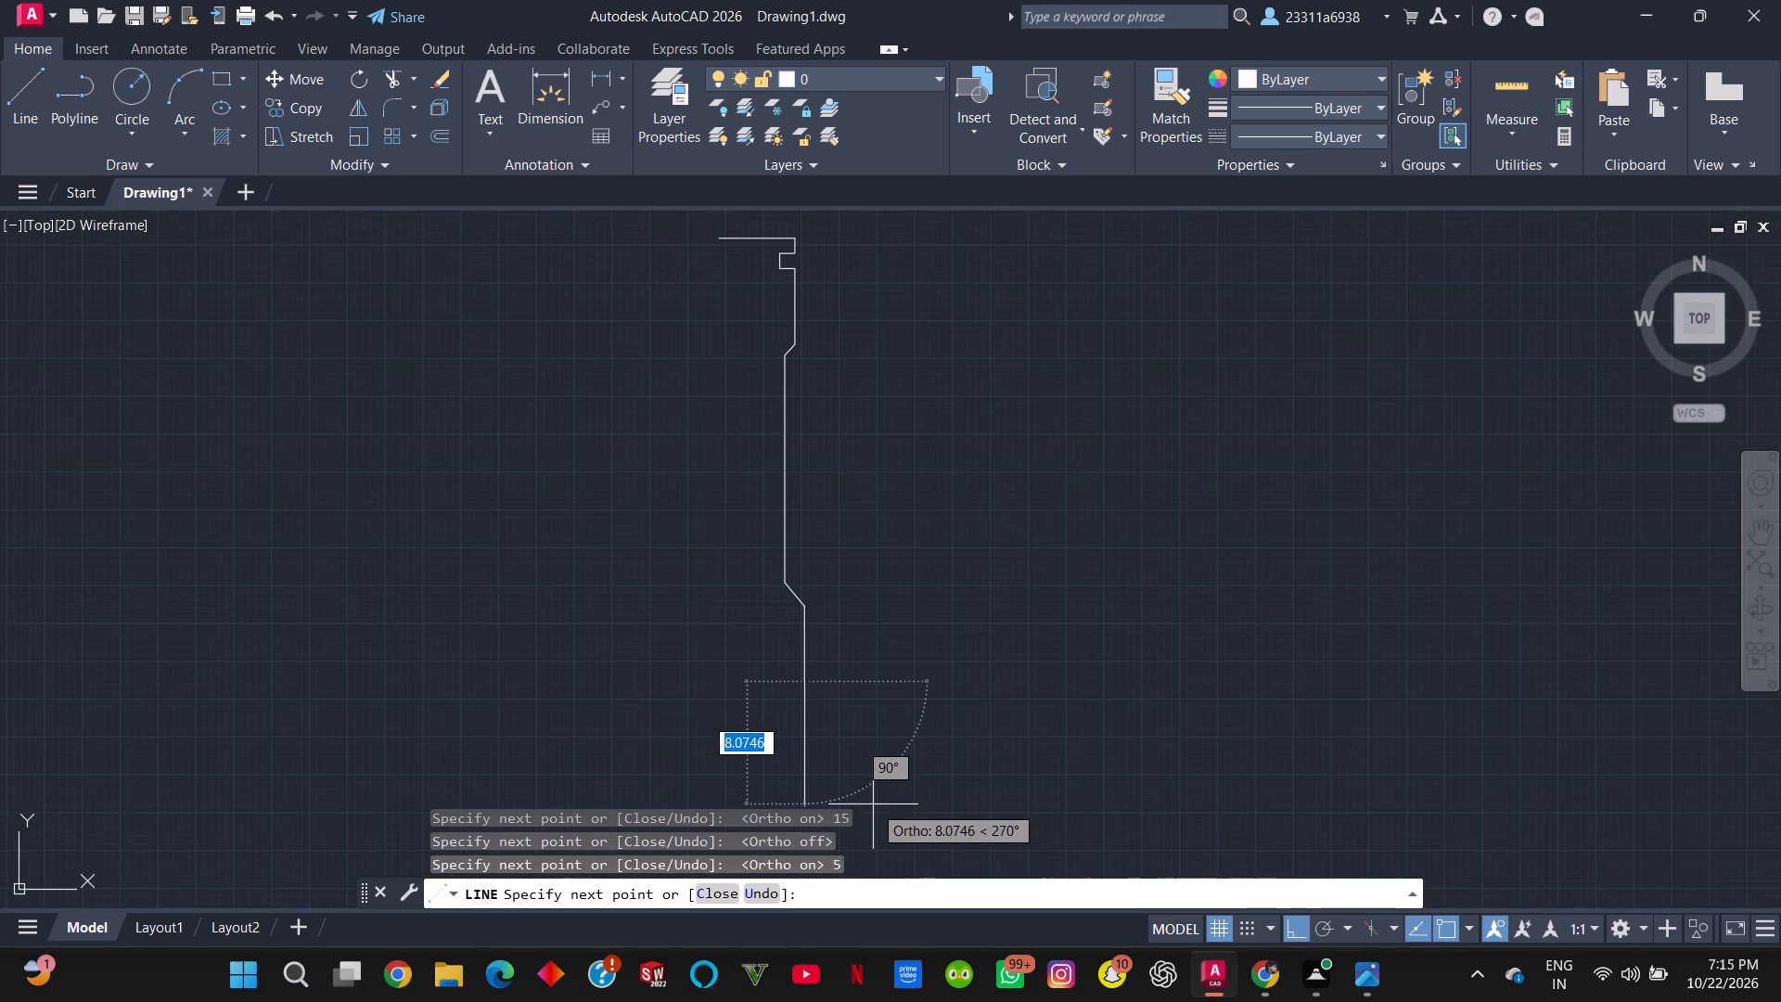
pyautogui.scroll(1, 871, 802)
pyautogui.moveTo(872, 802); pyautogui.dragTo(1070, 713, button='middle')
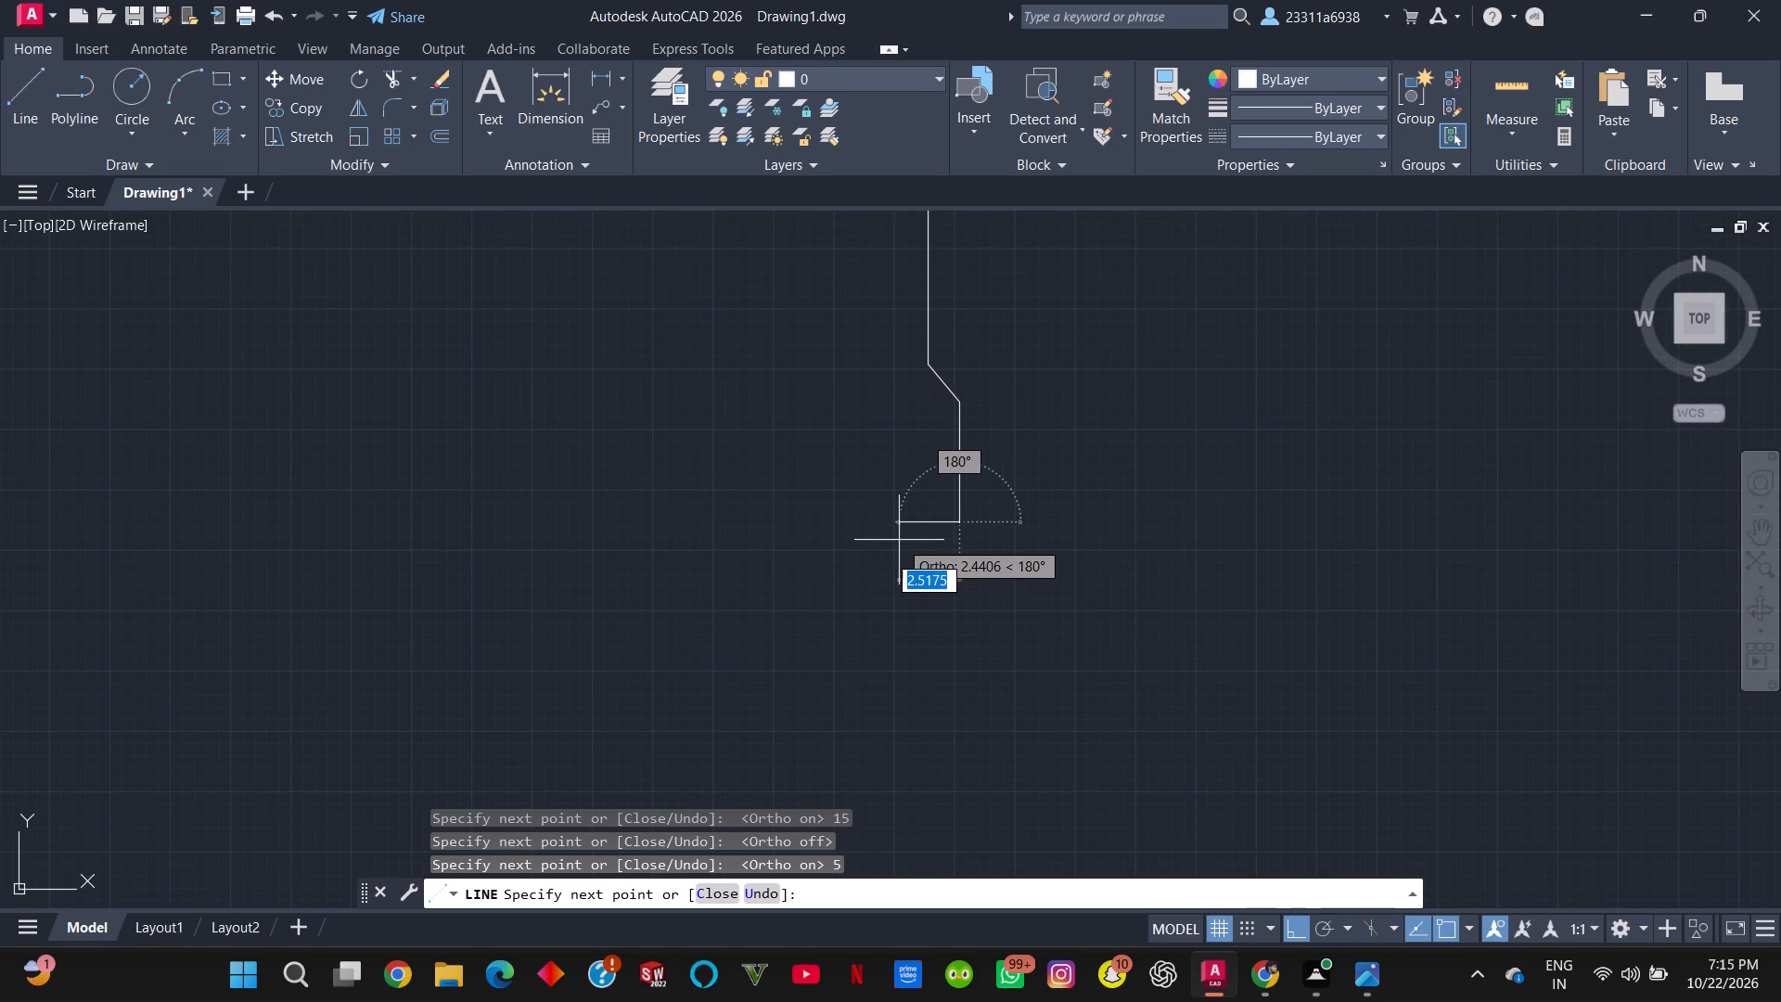
pyautogui.press('1')
pyautogui.press('Return')
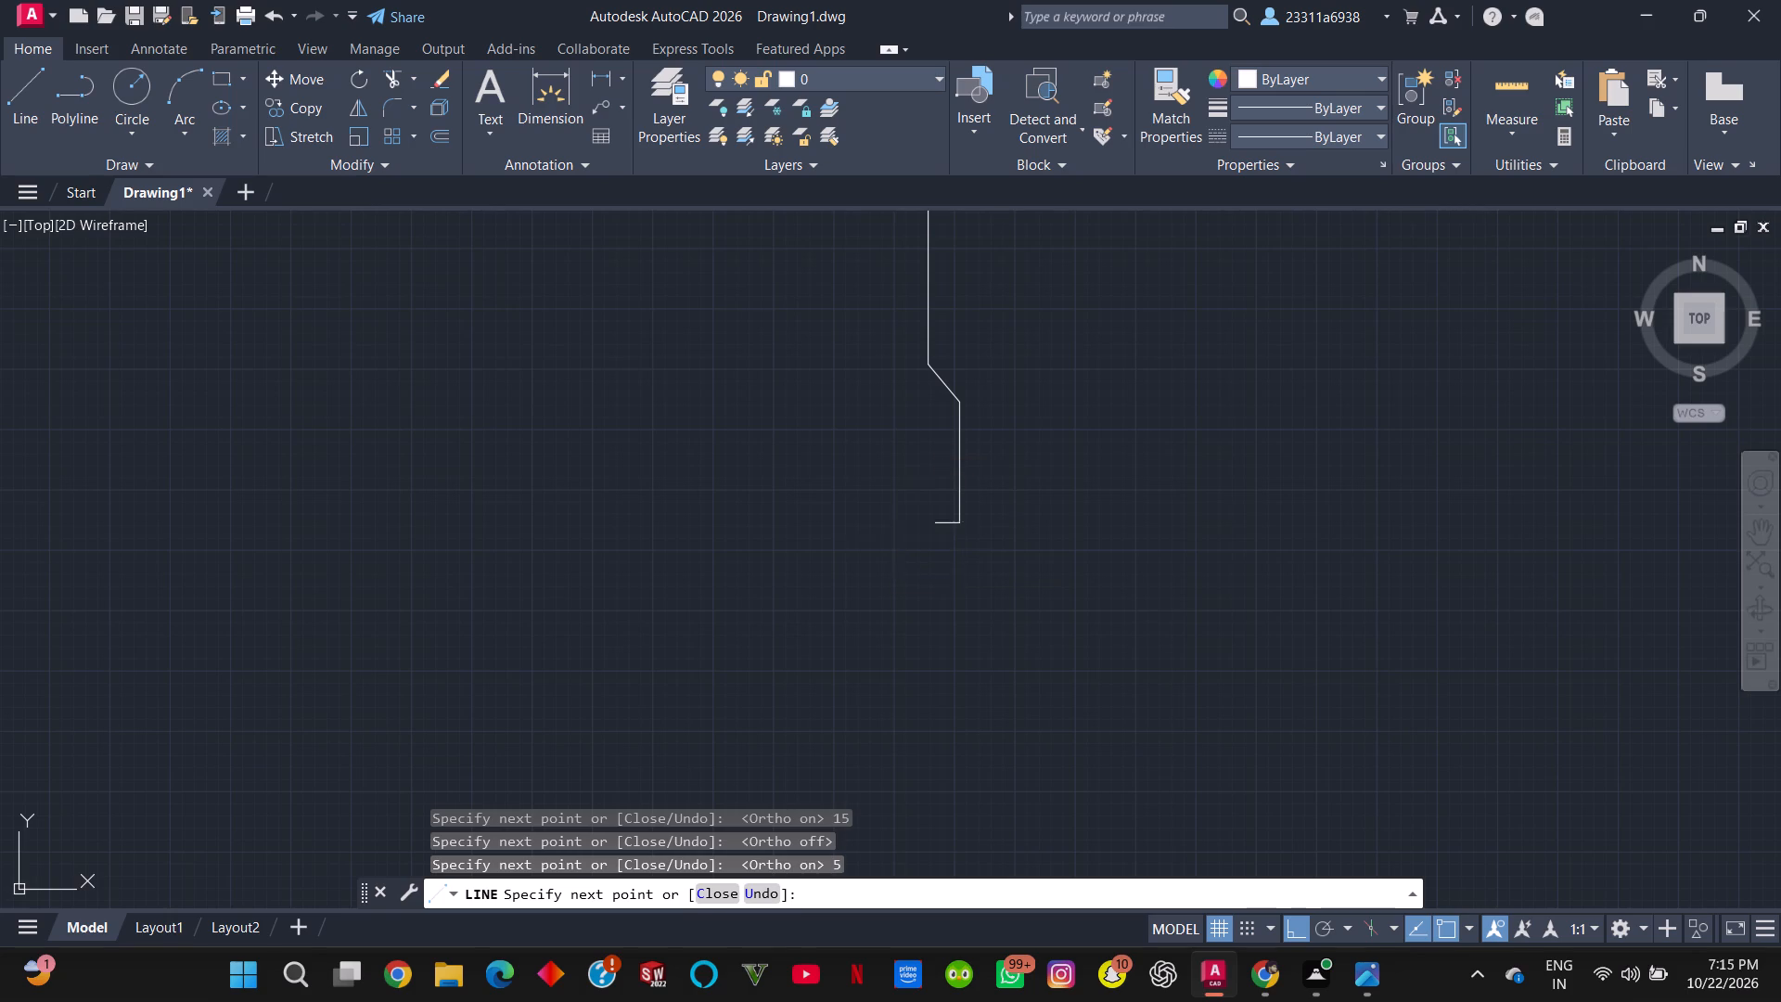
pyautogui.press('1')
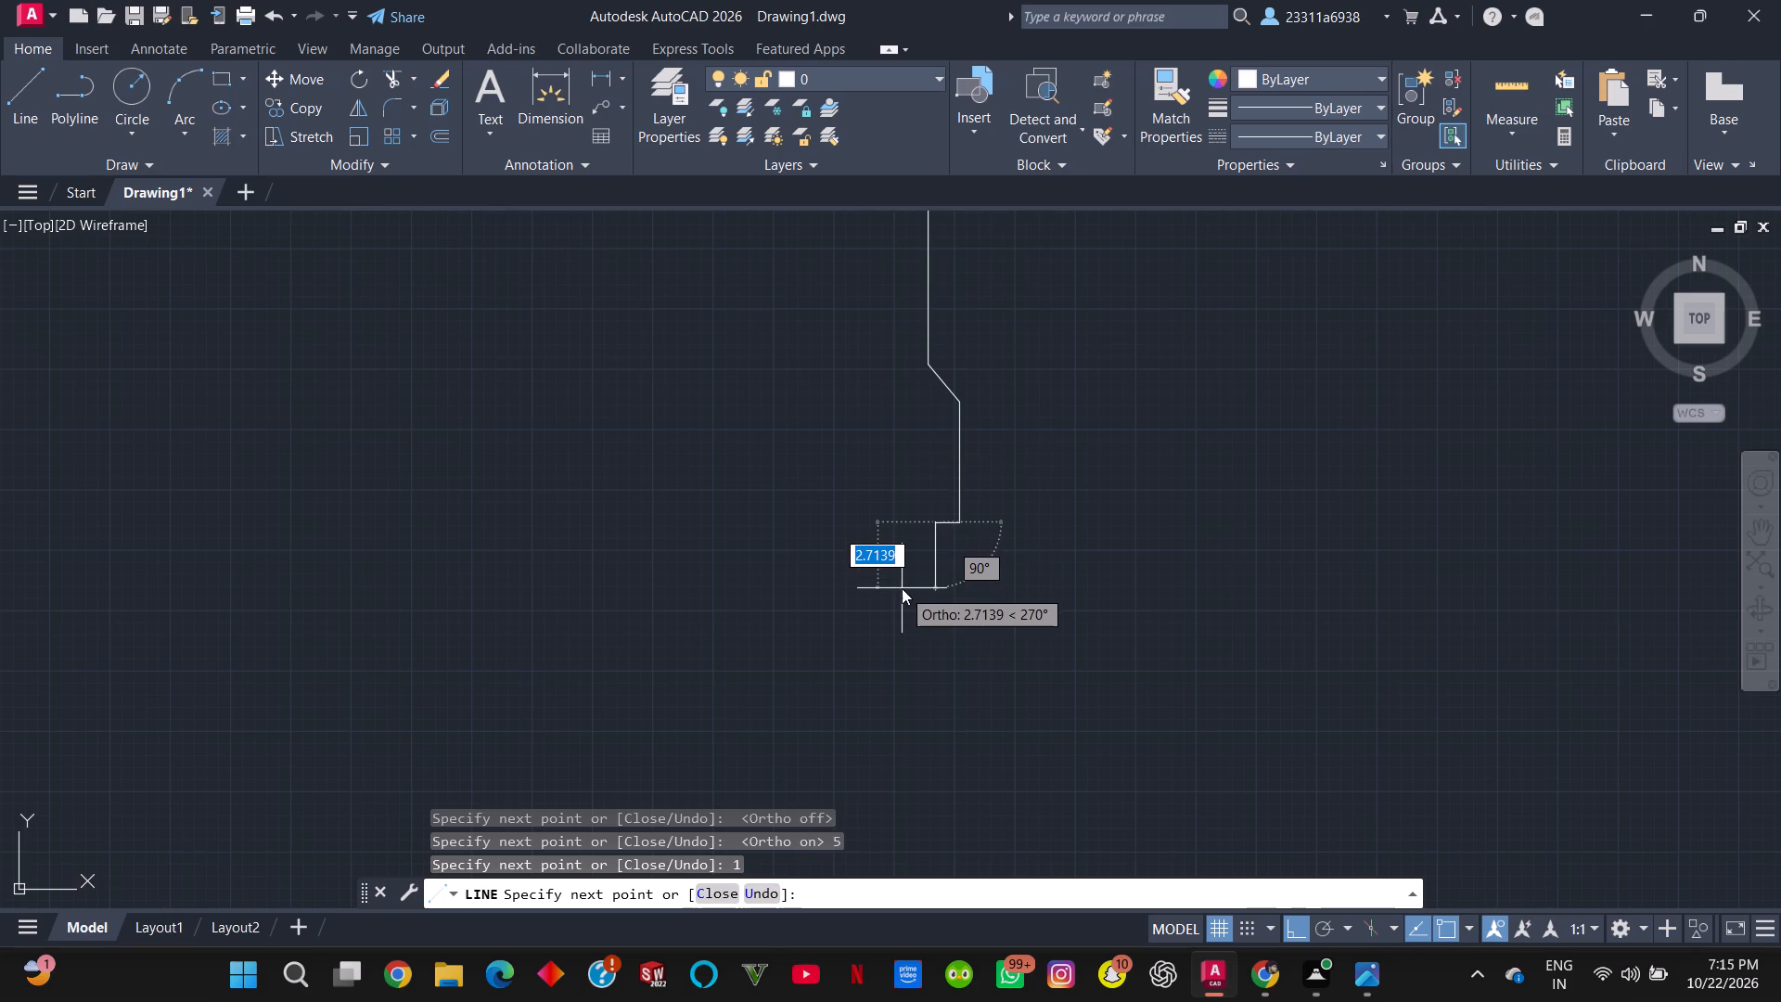
pyautogui.press('Return')
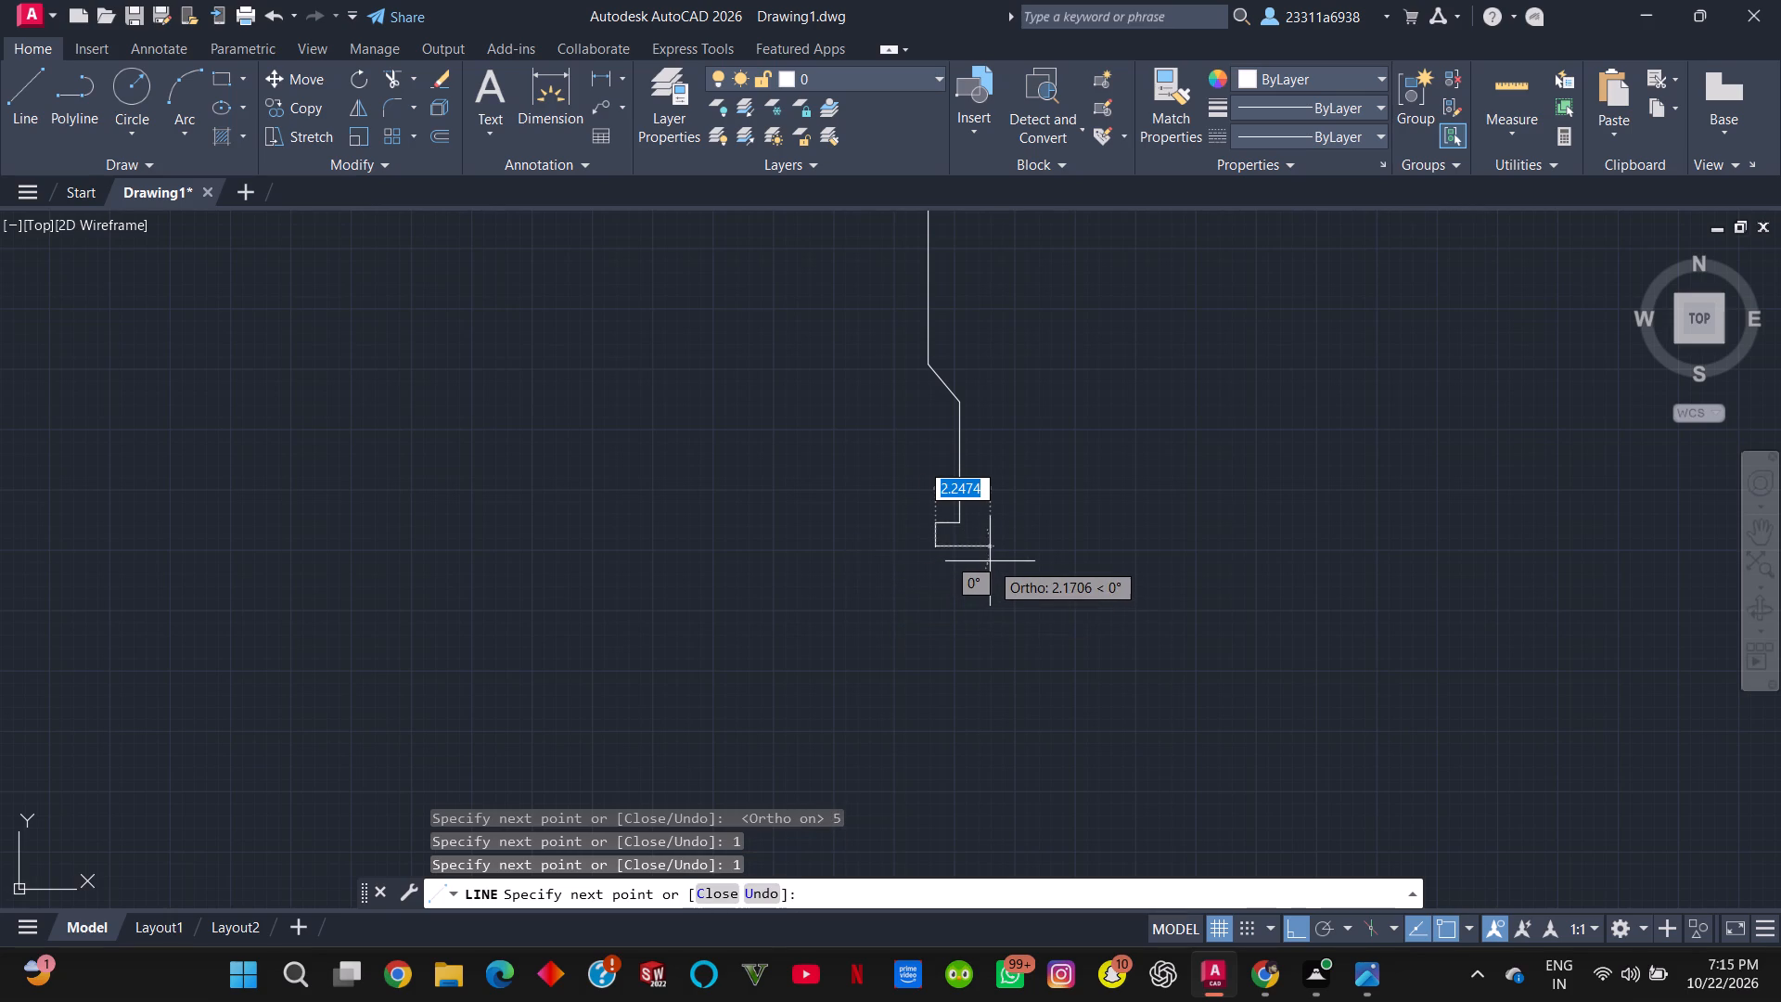
pyautogui.press('1')
pyautogui.press('Return')
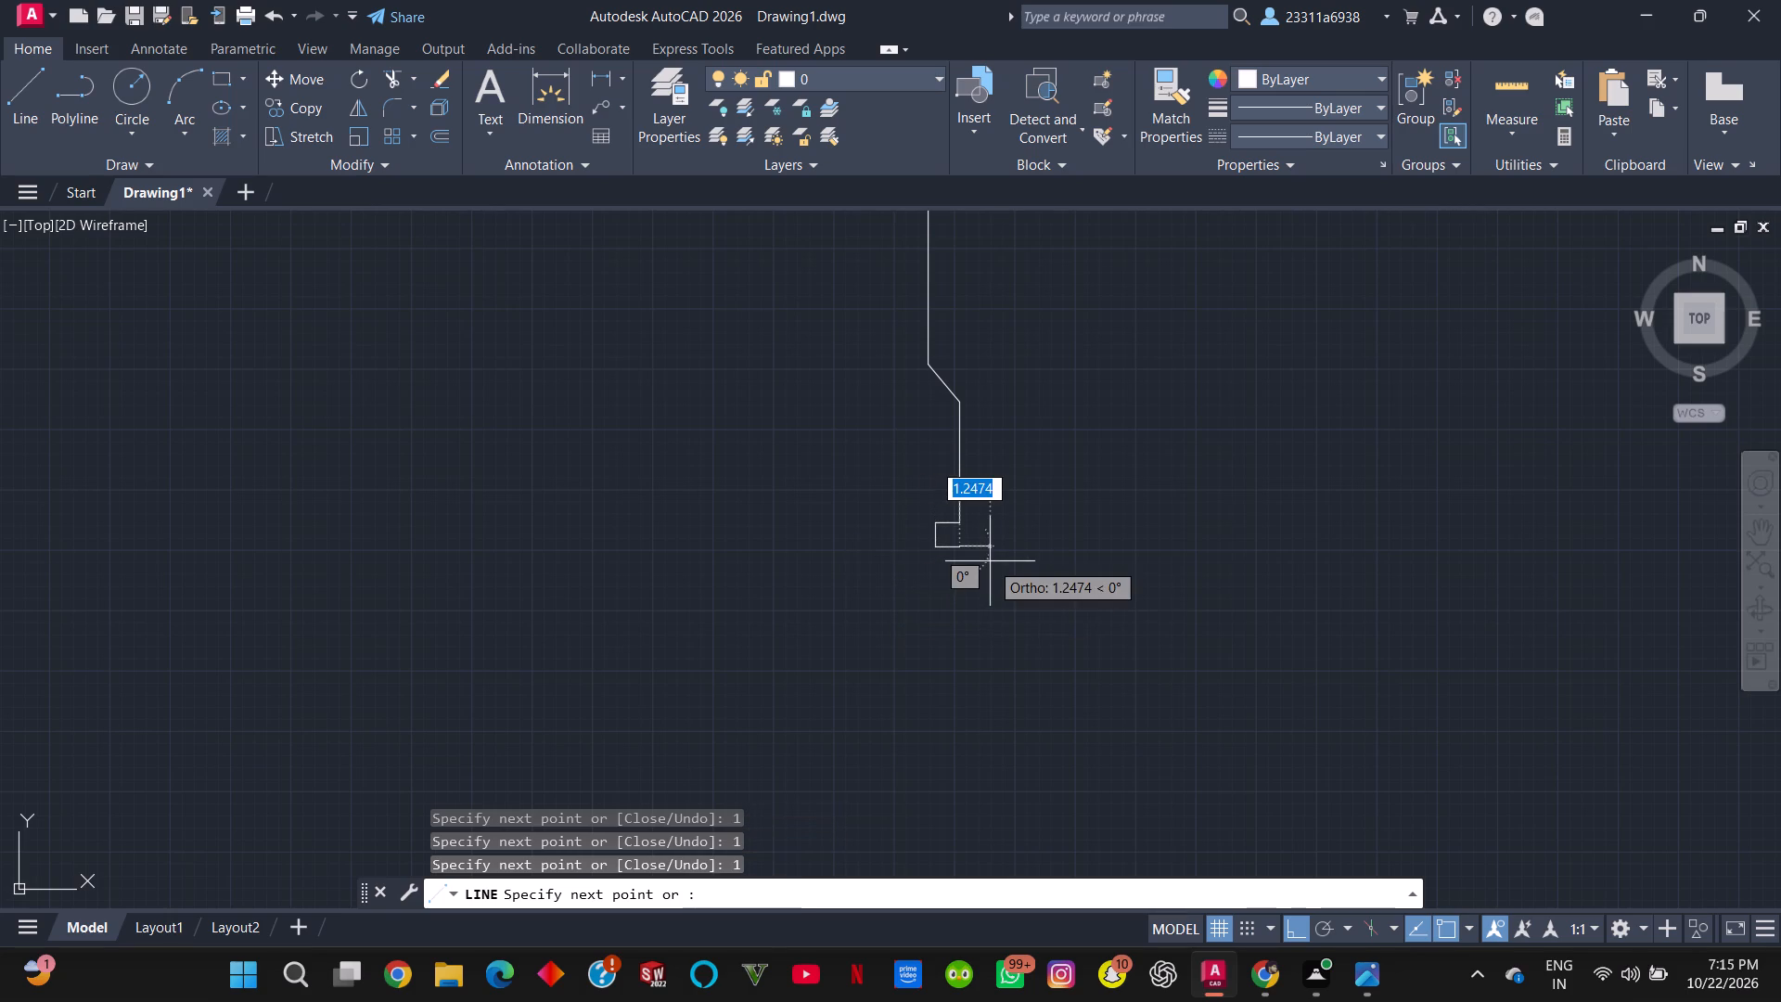
pyautogui.press('1')
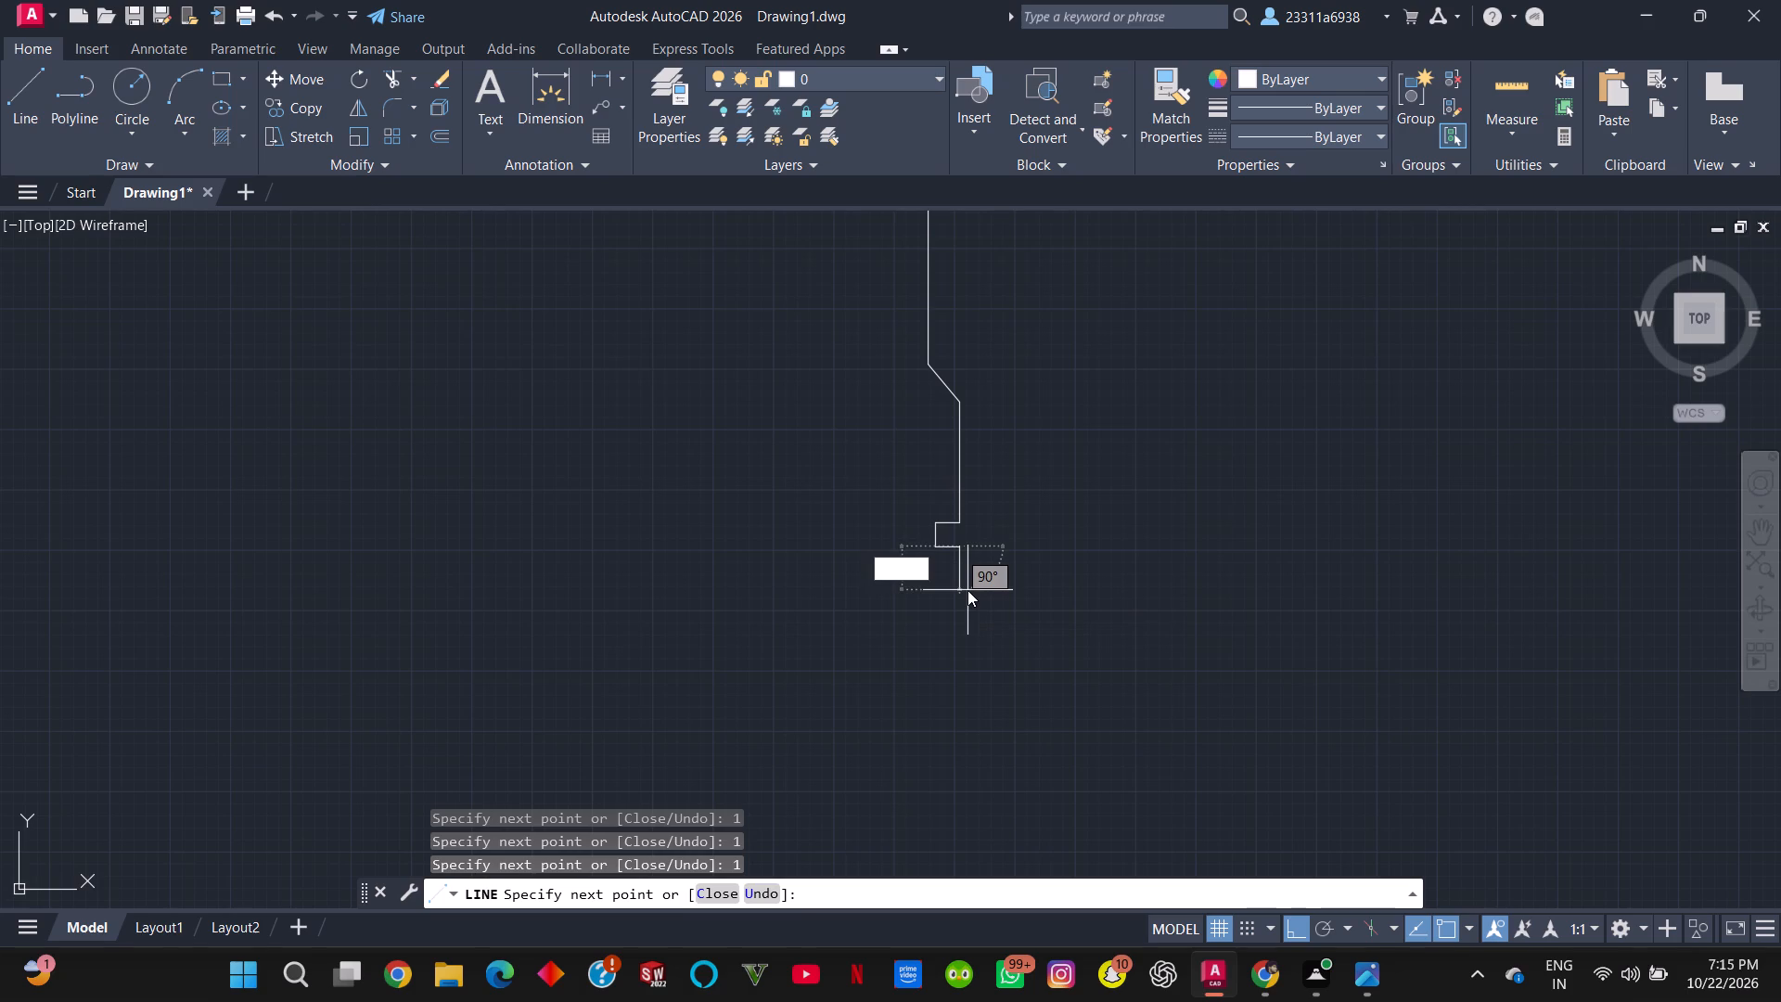
pyautogui.press('Return')
# Draw the profile's bottom edge 5 units to the left from the end of the last 1-unit vertical.
pyautogui.press('5')
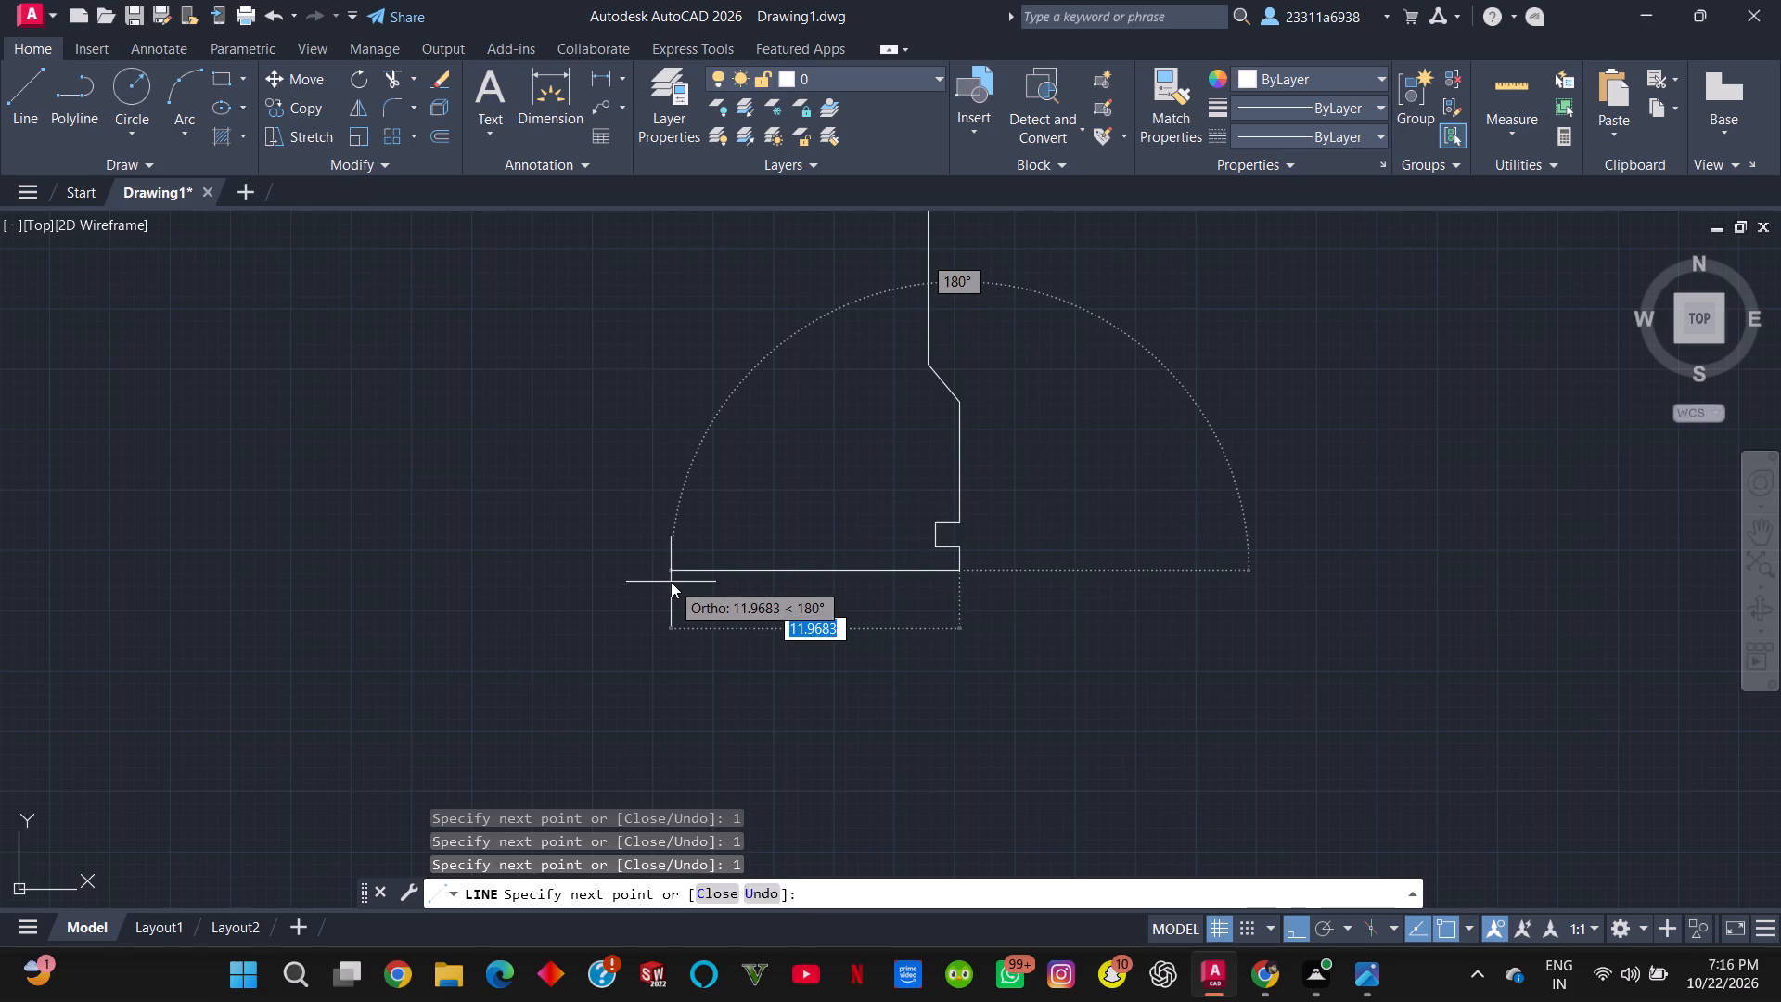
pyautogui.press('Return')
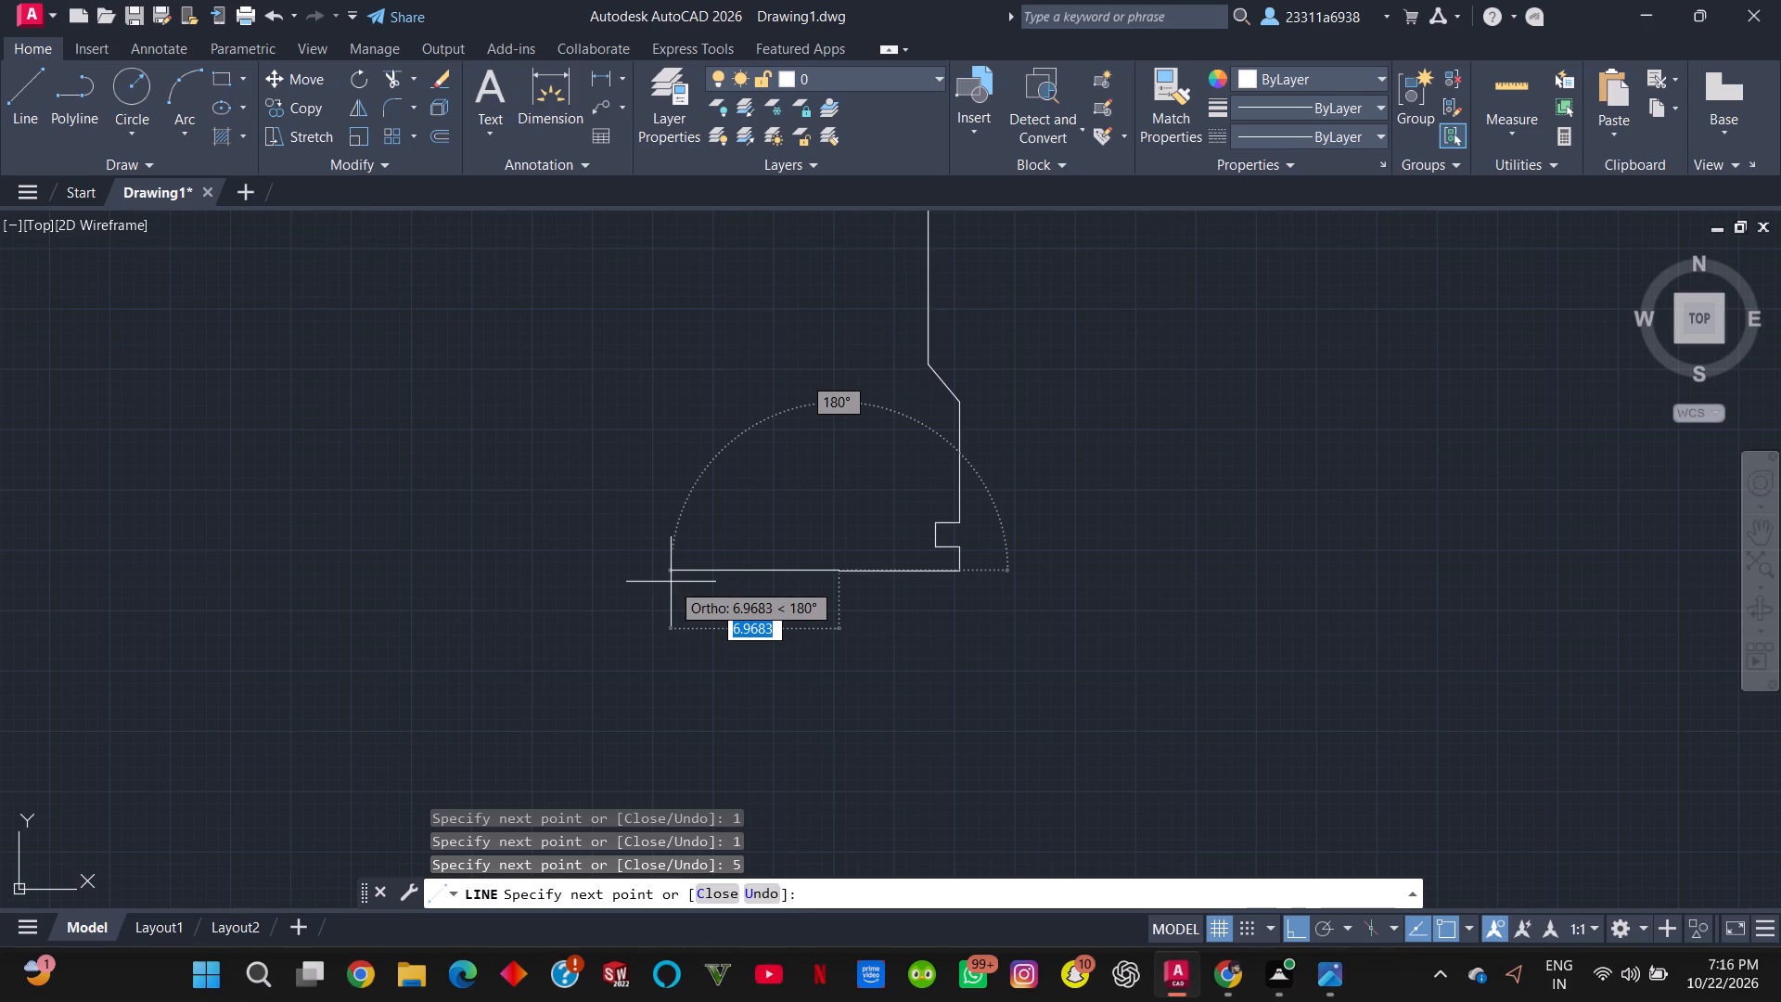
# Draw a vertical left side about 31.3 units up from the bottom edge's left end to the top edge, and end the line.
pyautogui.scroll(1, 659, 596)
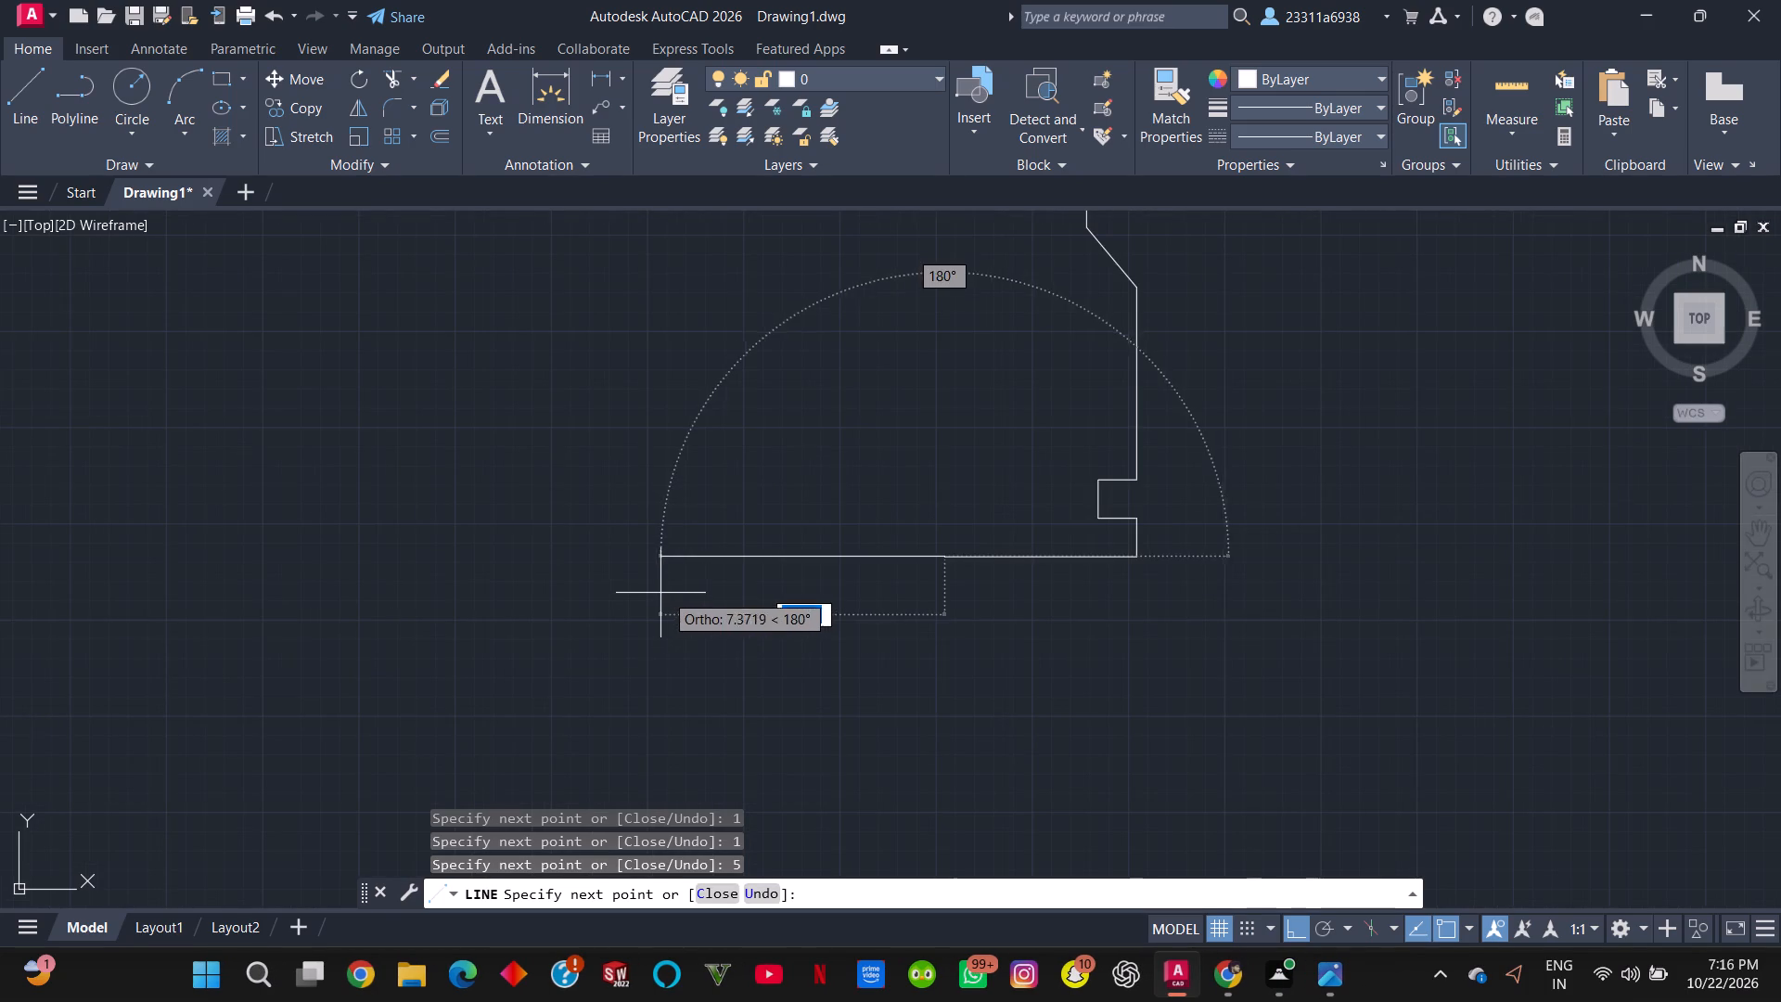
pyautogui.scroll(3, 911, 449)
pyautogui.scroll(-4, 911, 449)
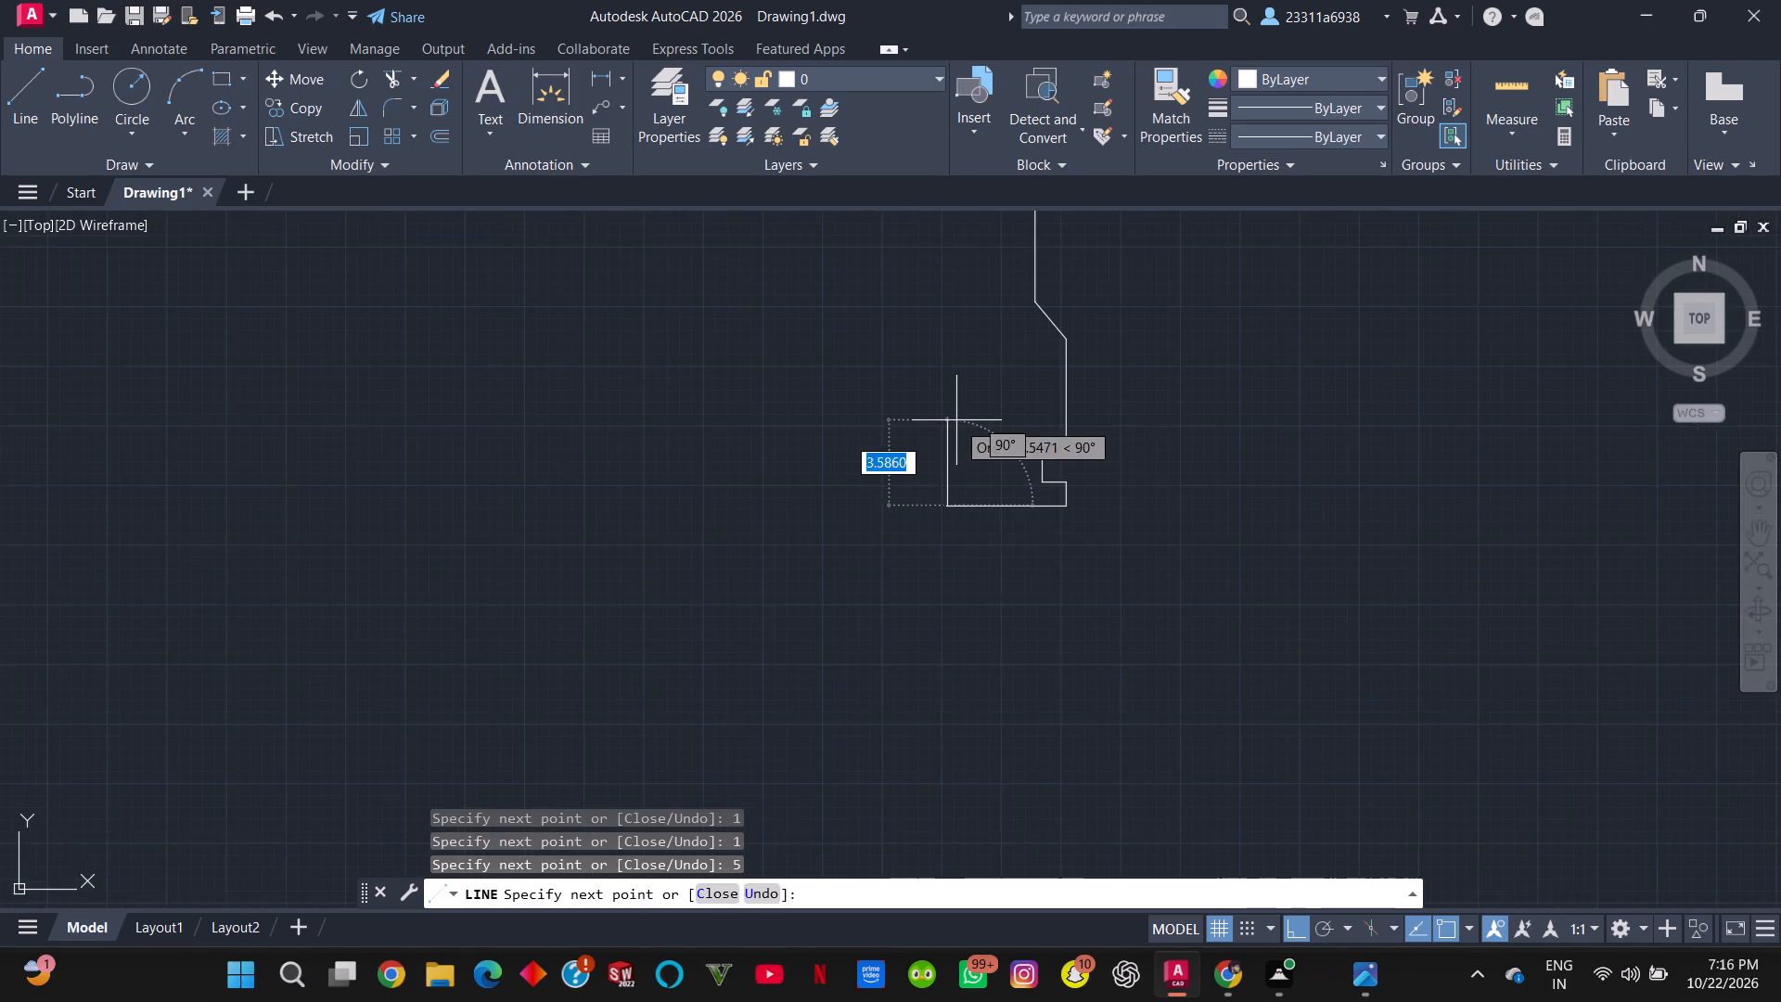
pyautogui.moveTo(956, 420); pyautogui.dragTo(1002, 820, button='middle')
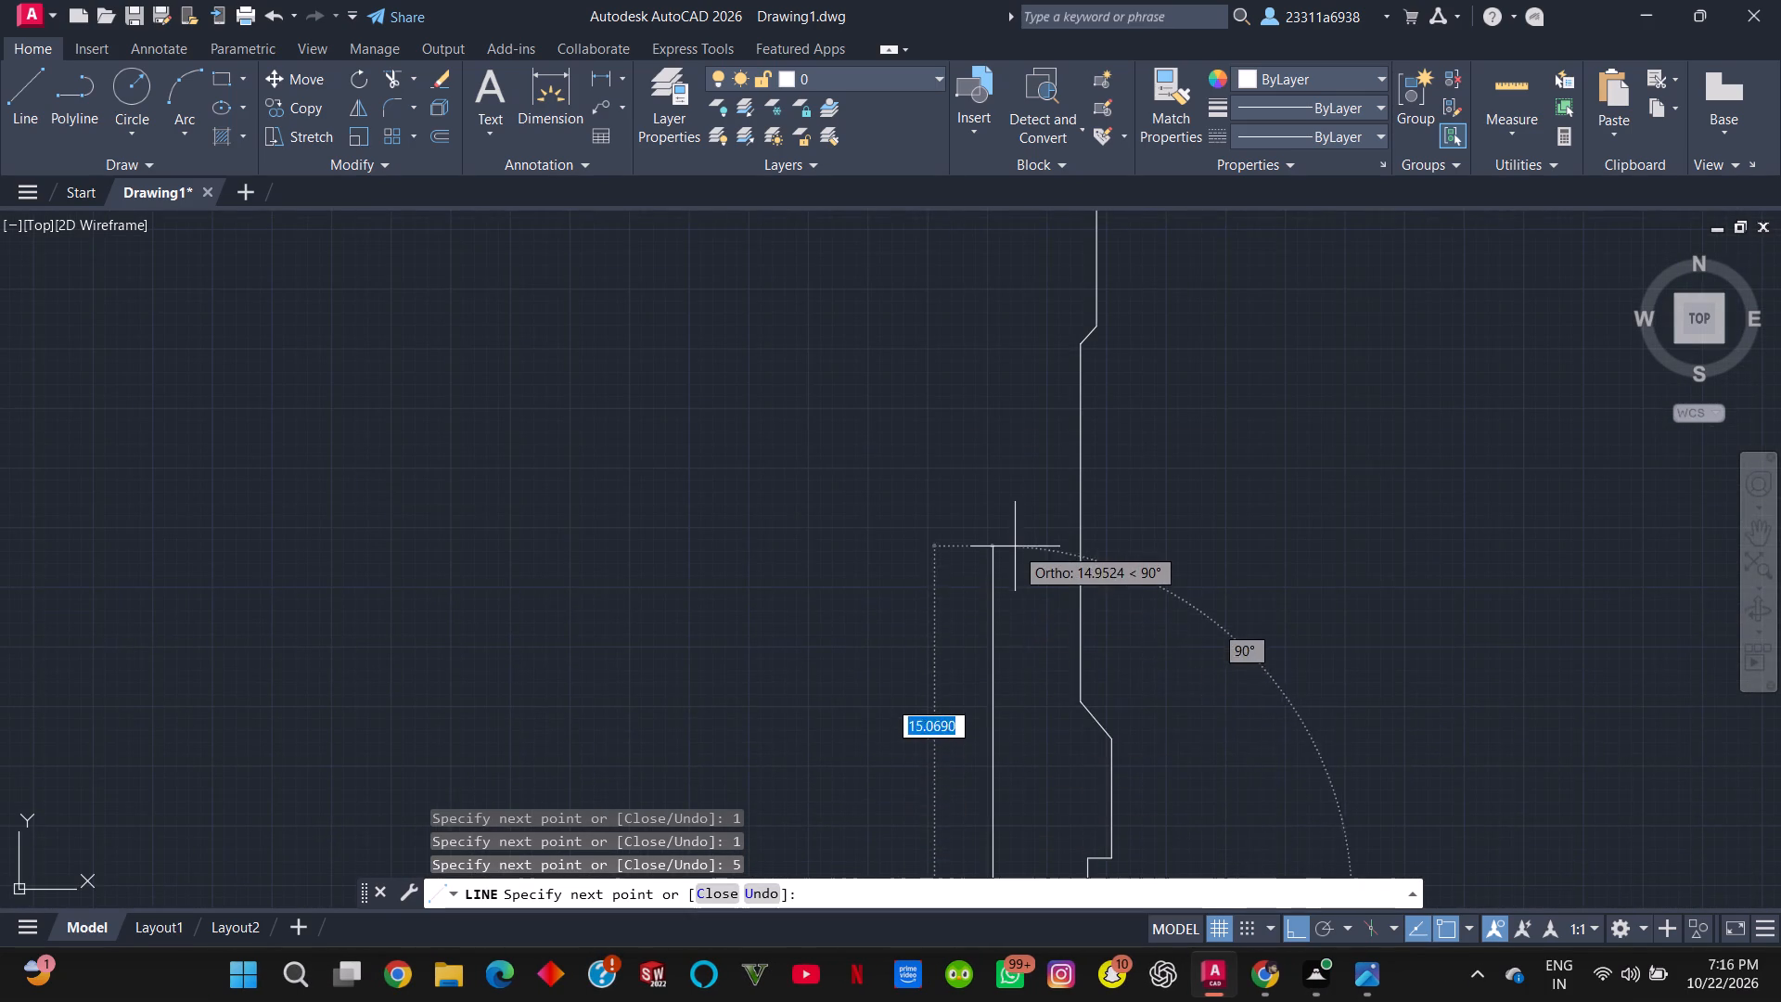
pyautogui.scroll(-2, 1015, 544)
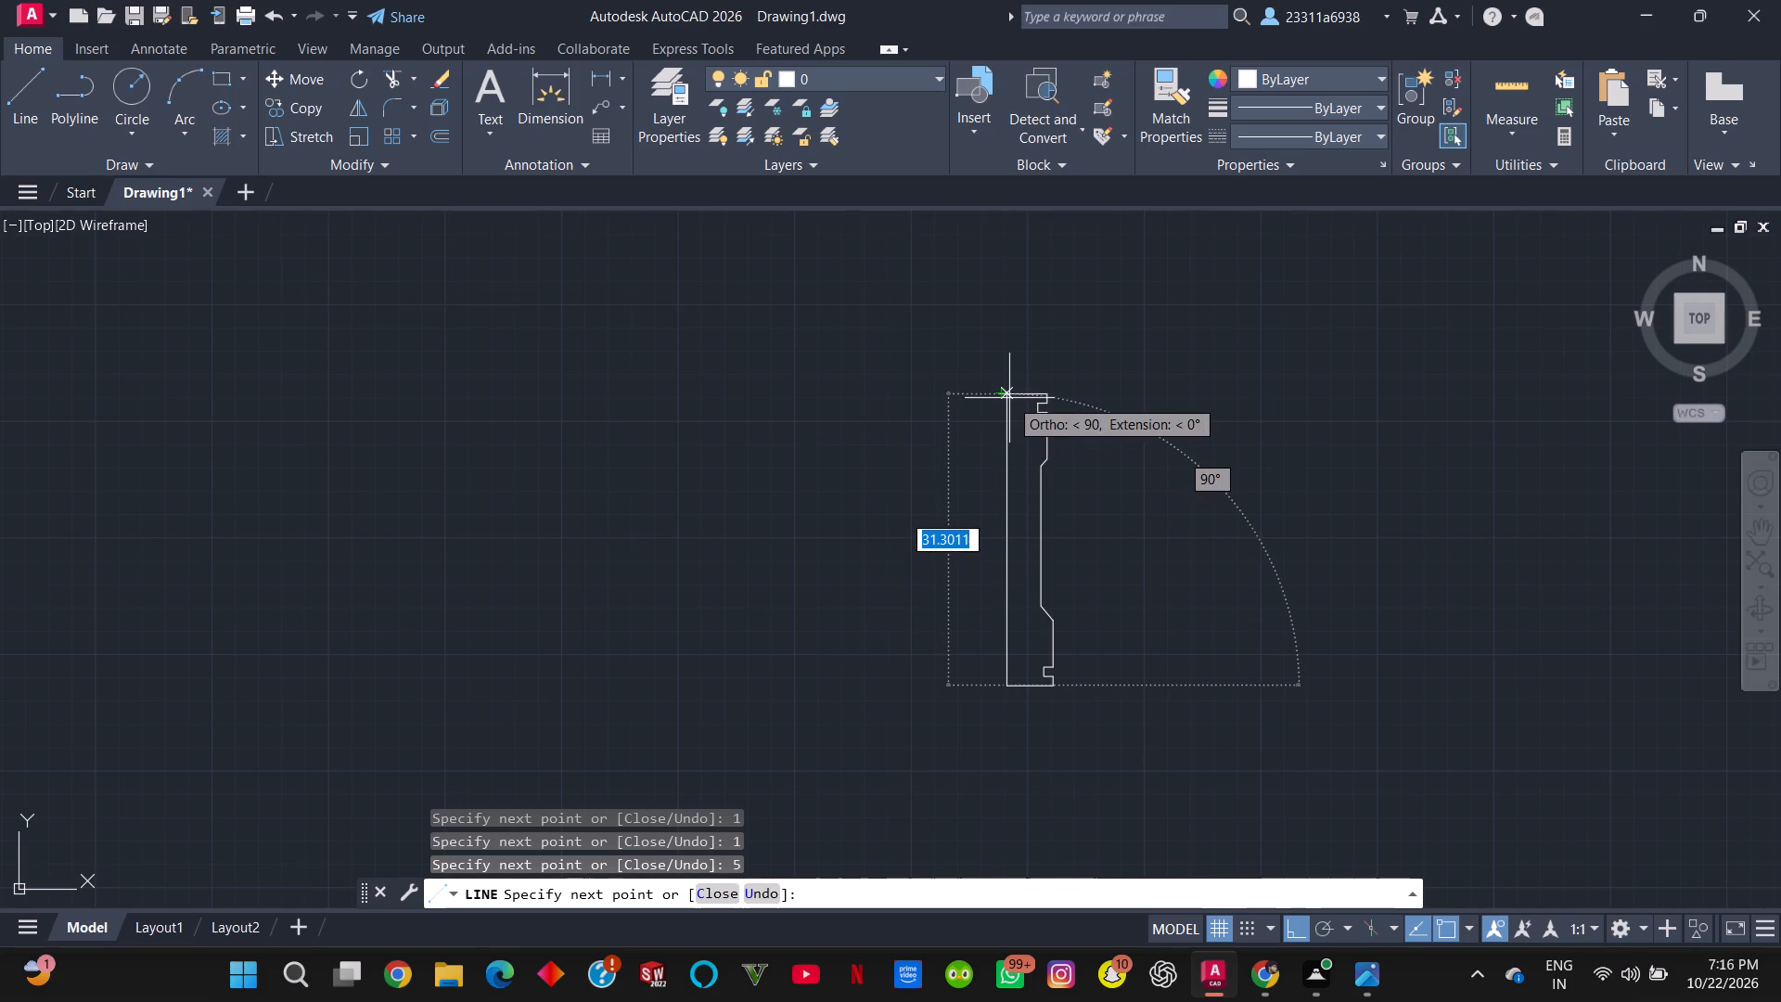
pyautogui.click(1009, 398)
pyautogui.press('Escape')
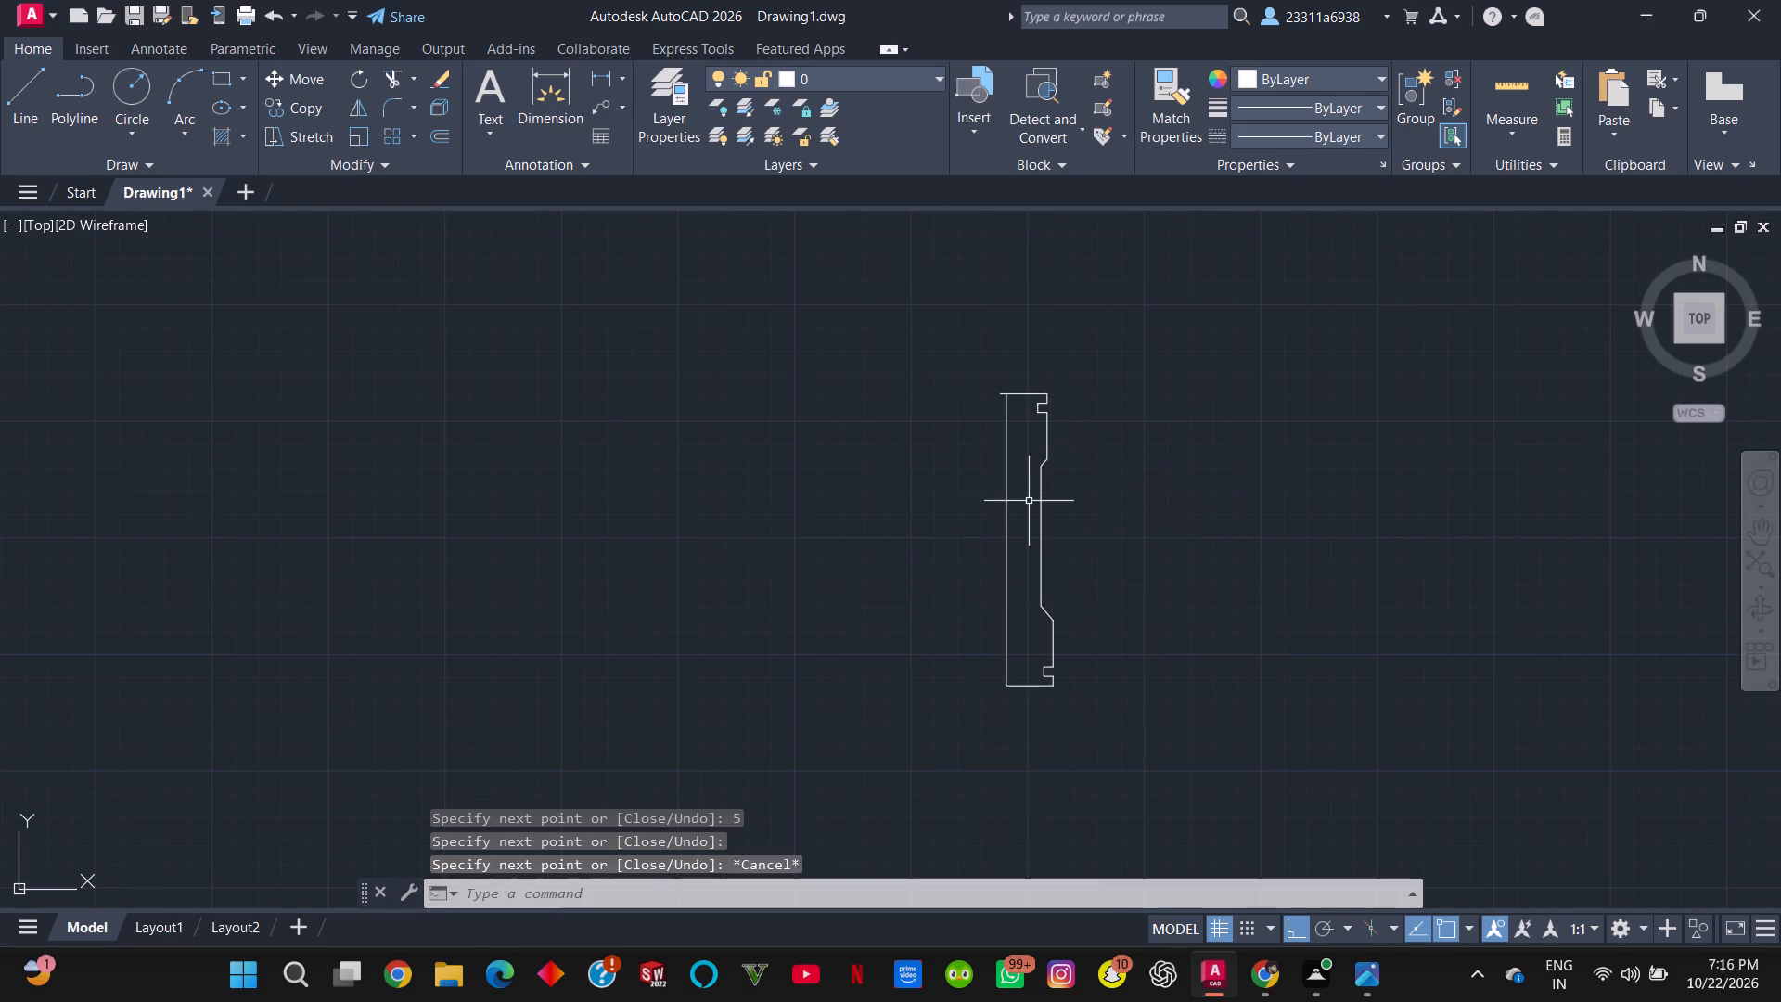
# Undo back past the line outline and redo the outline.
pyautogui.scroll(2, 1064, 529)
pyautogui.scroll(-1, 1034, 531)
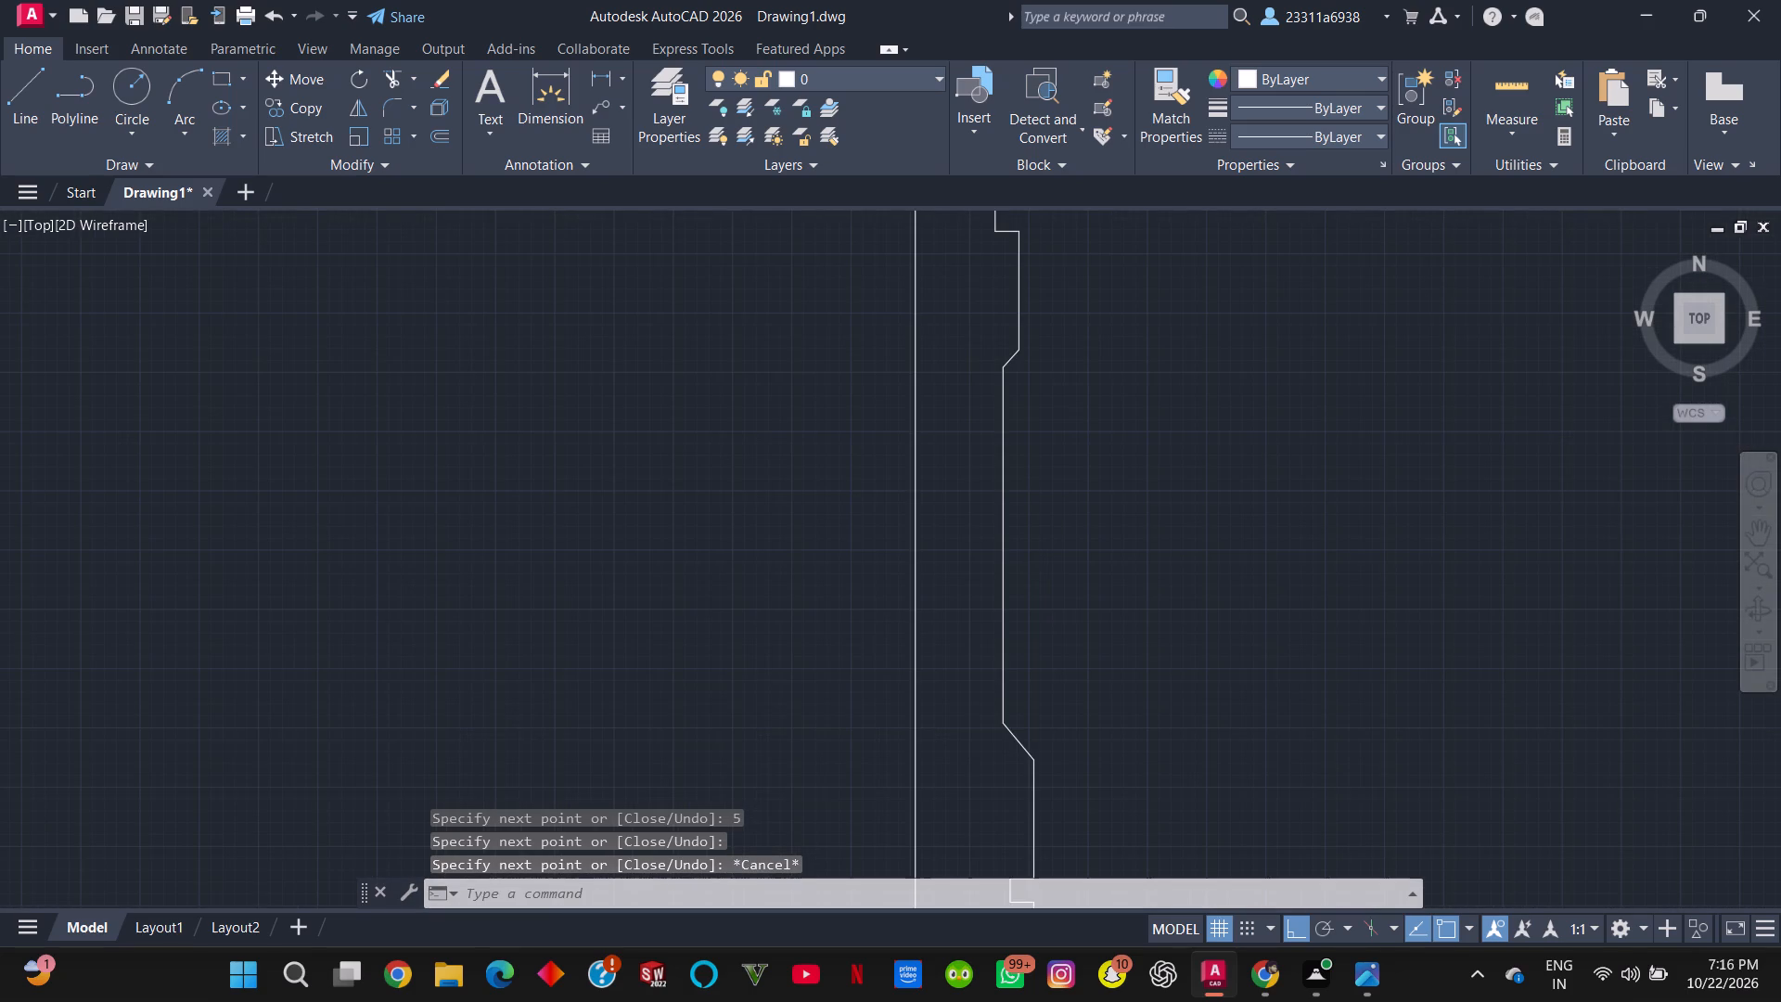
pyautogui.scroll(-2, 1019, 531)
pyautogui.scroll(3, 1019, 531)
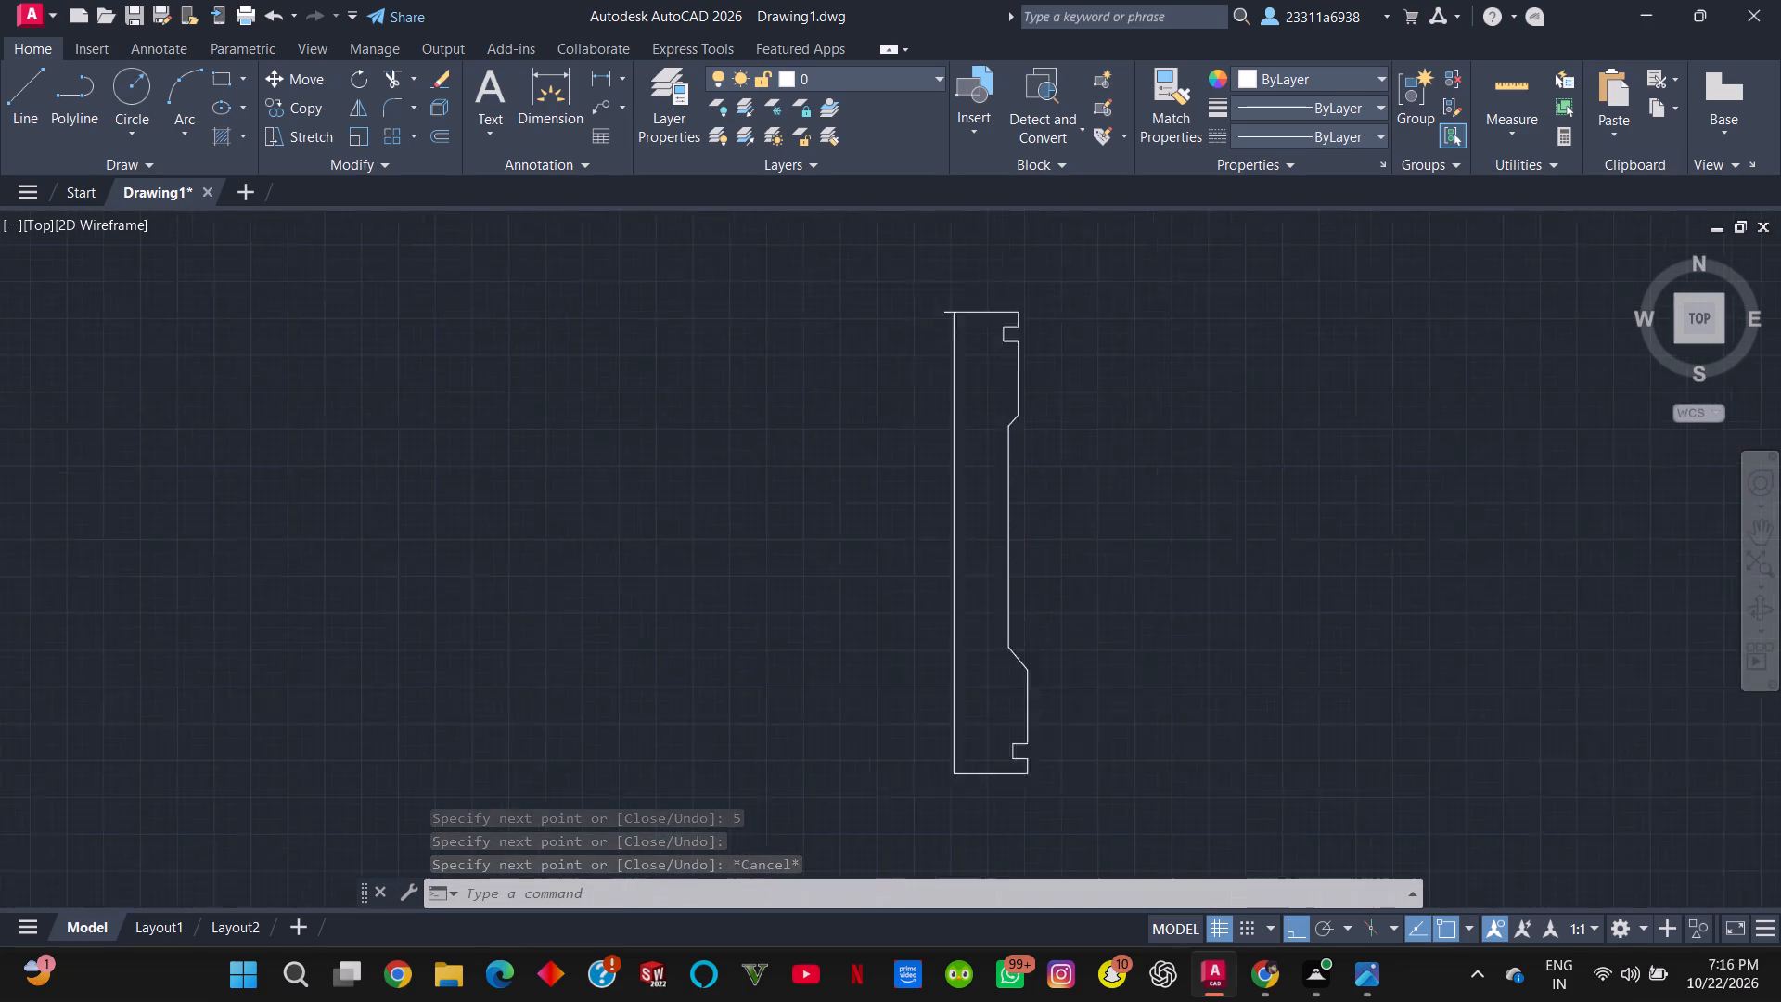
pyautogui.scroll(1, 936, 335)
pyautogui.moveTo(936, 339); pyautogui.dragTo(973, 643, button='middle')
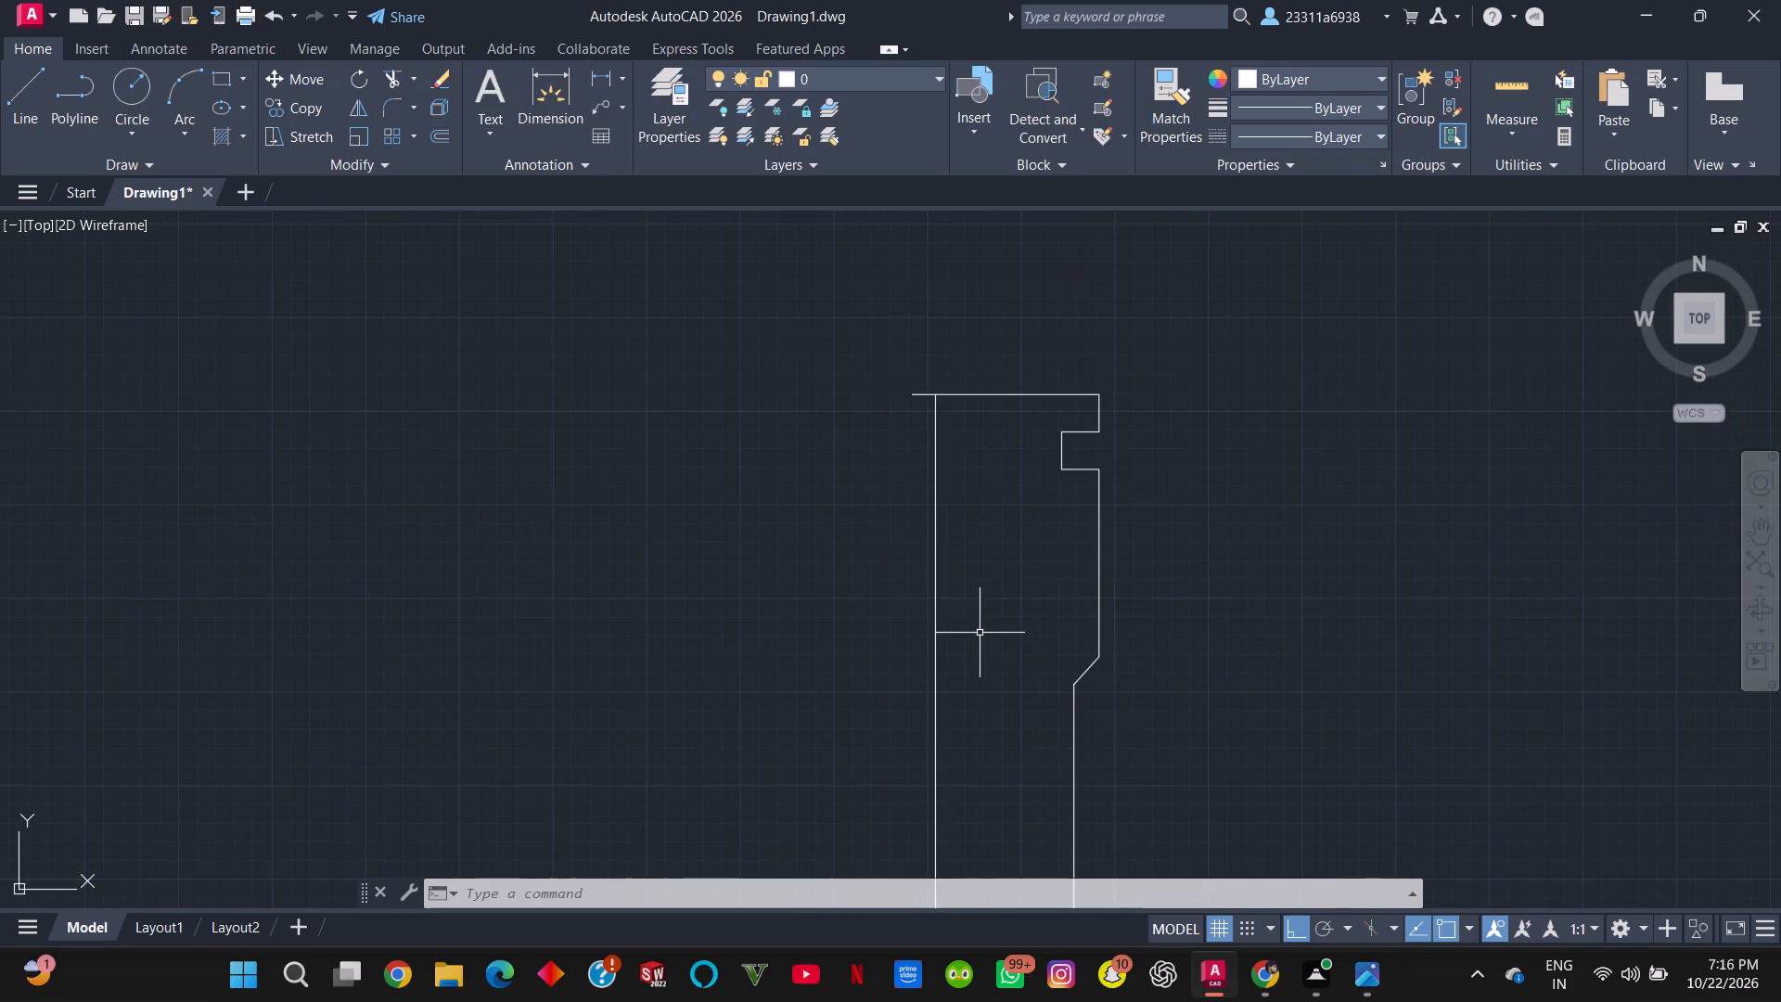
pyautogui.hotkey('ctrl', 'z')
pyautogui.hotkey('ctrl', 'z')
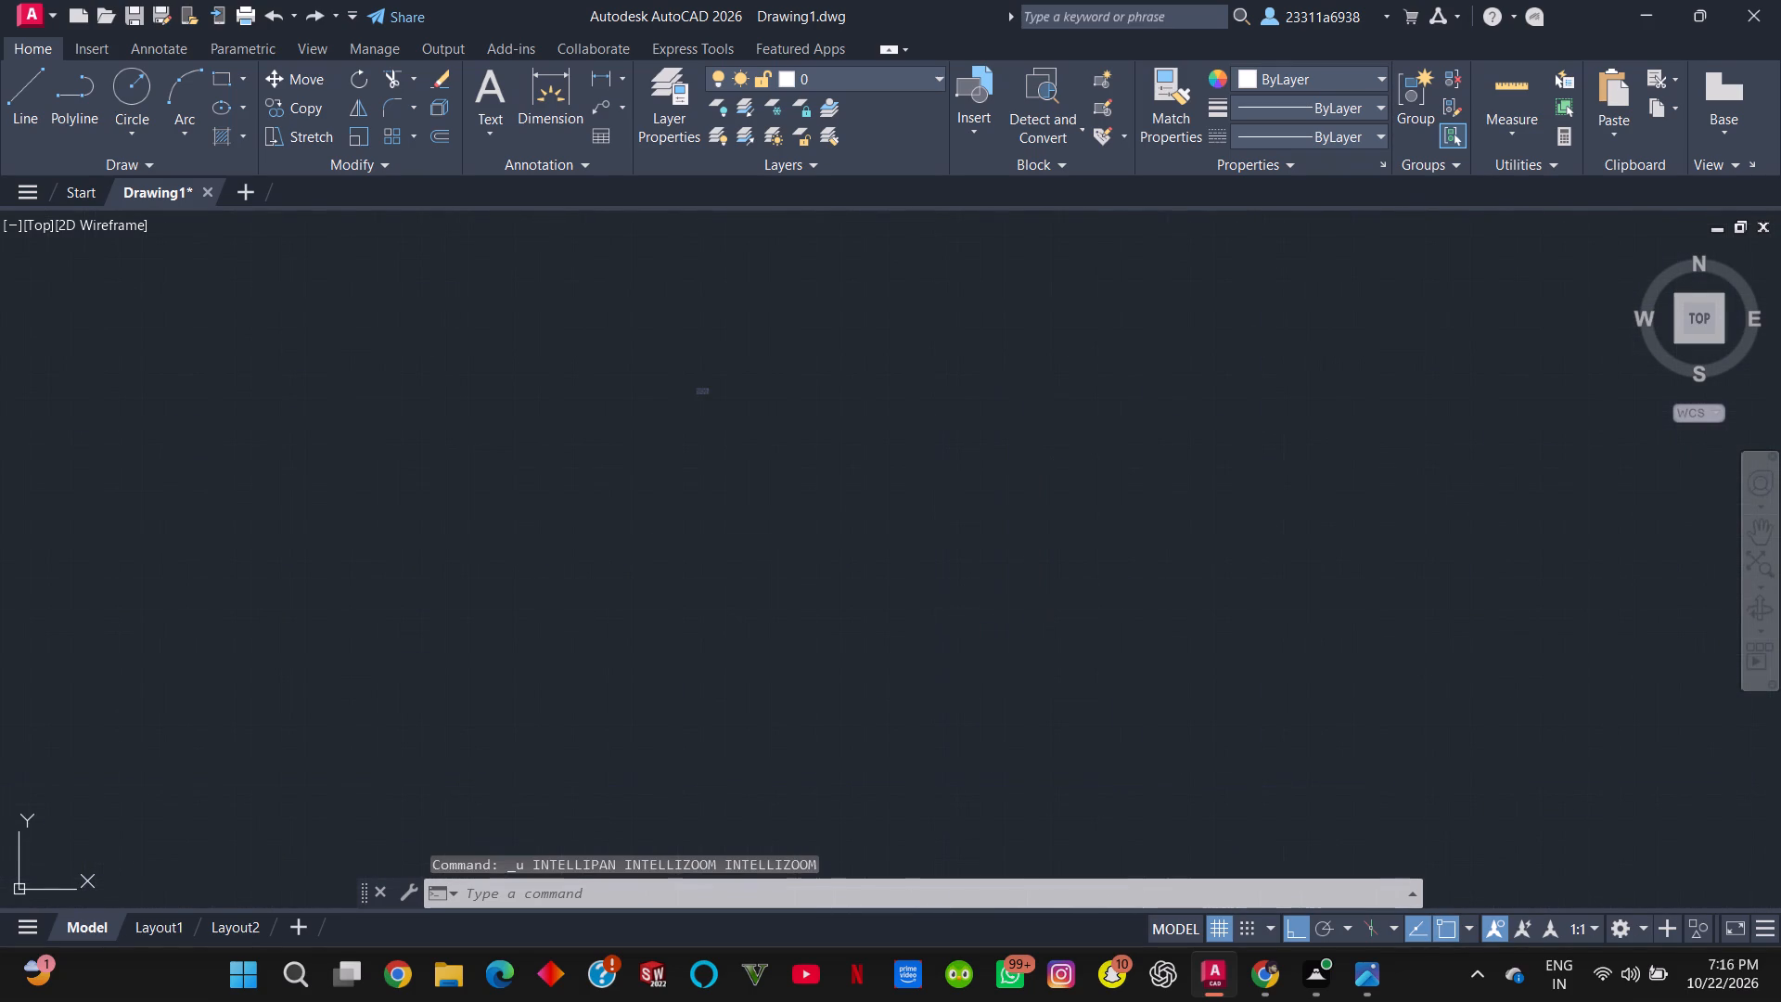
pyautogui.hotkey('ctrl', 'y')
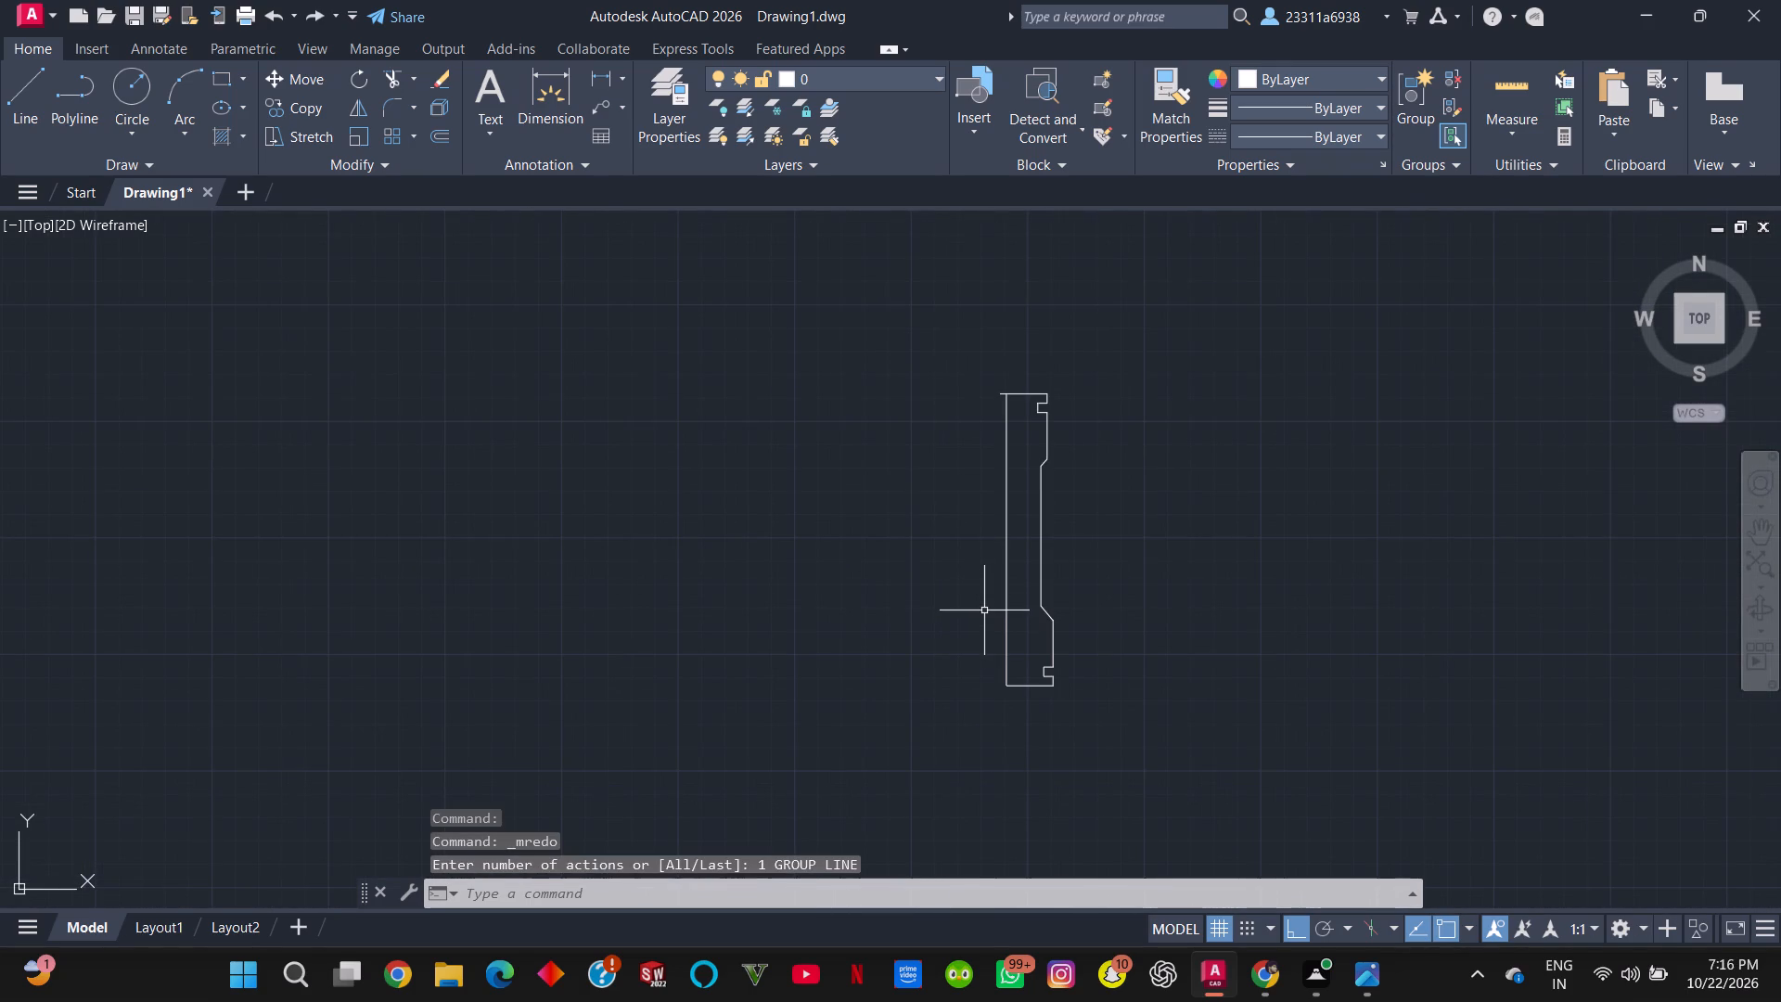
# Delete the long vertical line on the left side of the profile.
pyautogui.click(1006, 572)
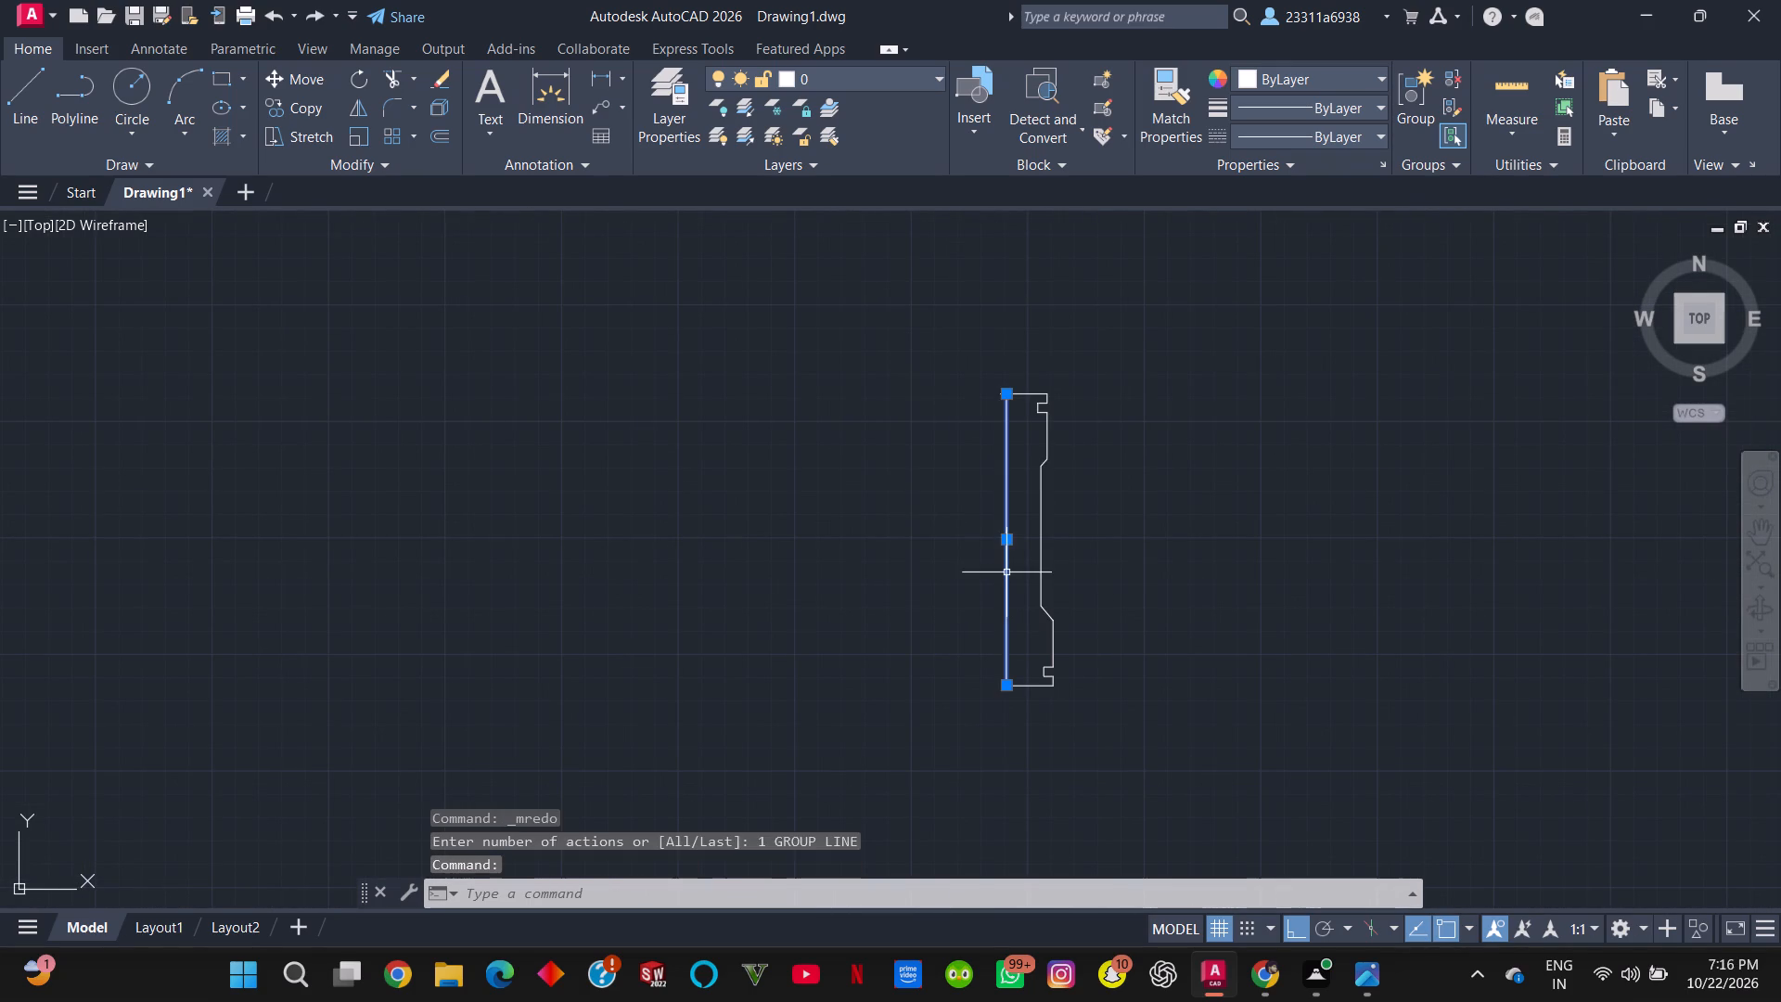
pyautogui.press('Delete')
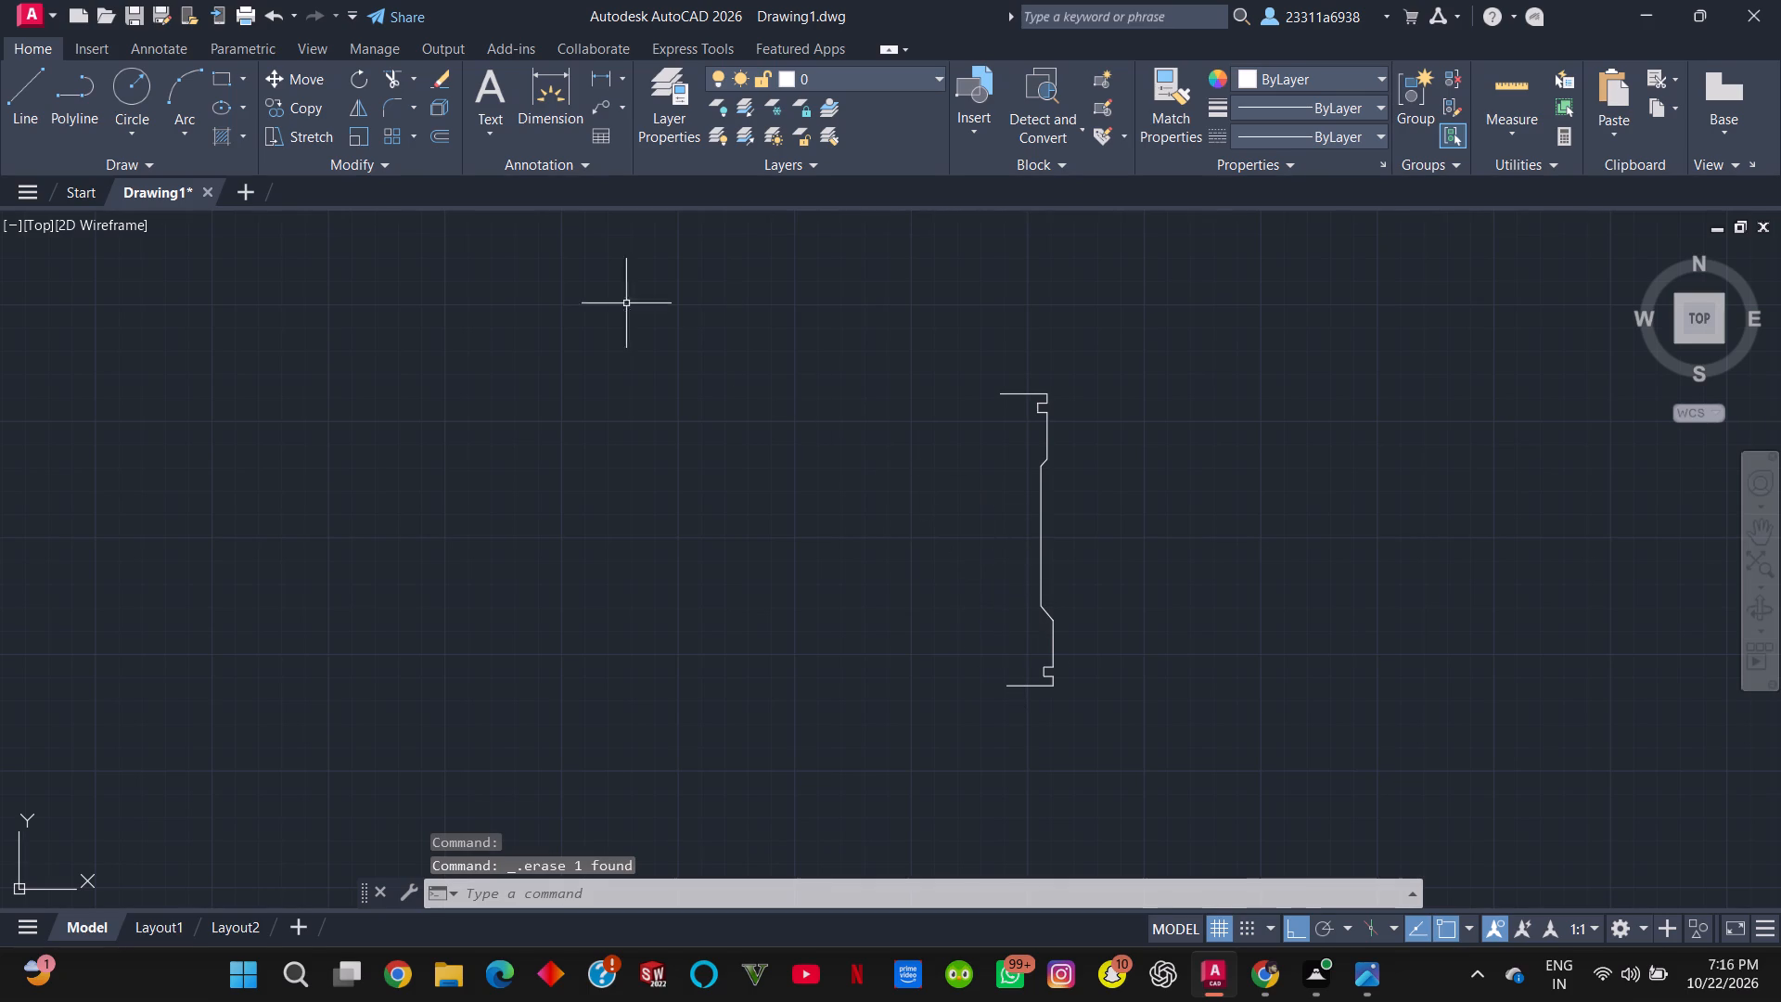
# Close the profile's left side with a line from the bottom edge's left end to the top edge's left end.
pyautogui.click(38, 105)
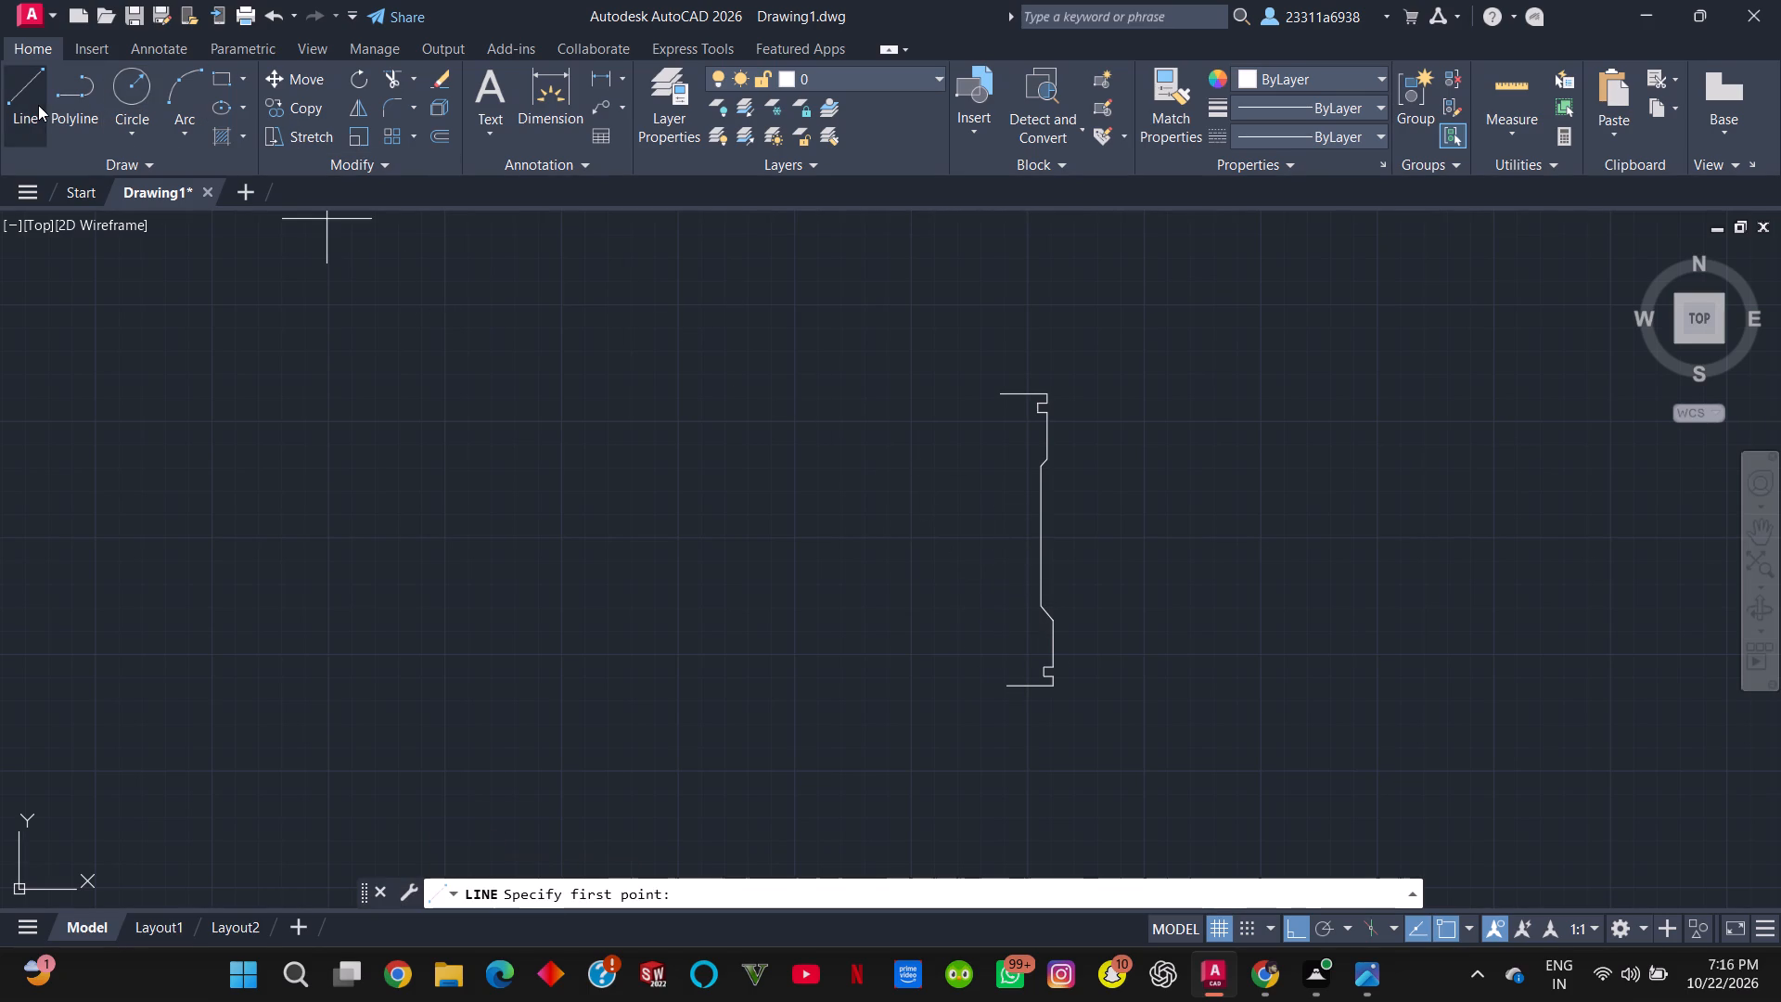
pyautogui.click(1007, 691)
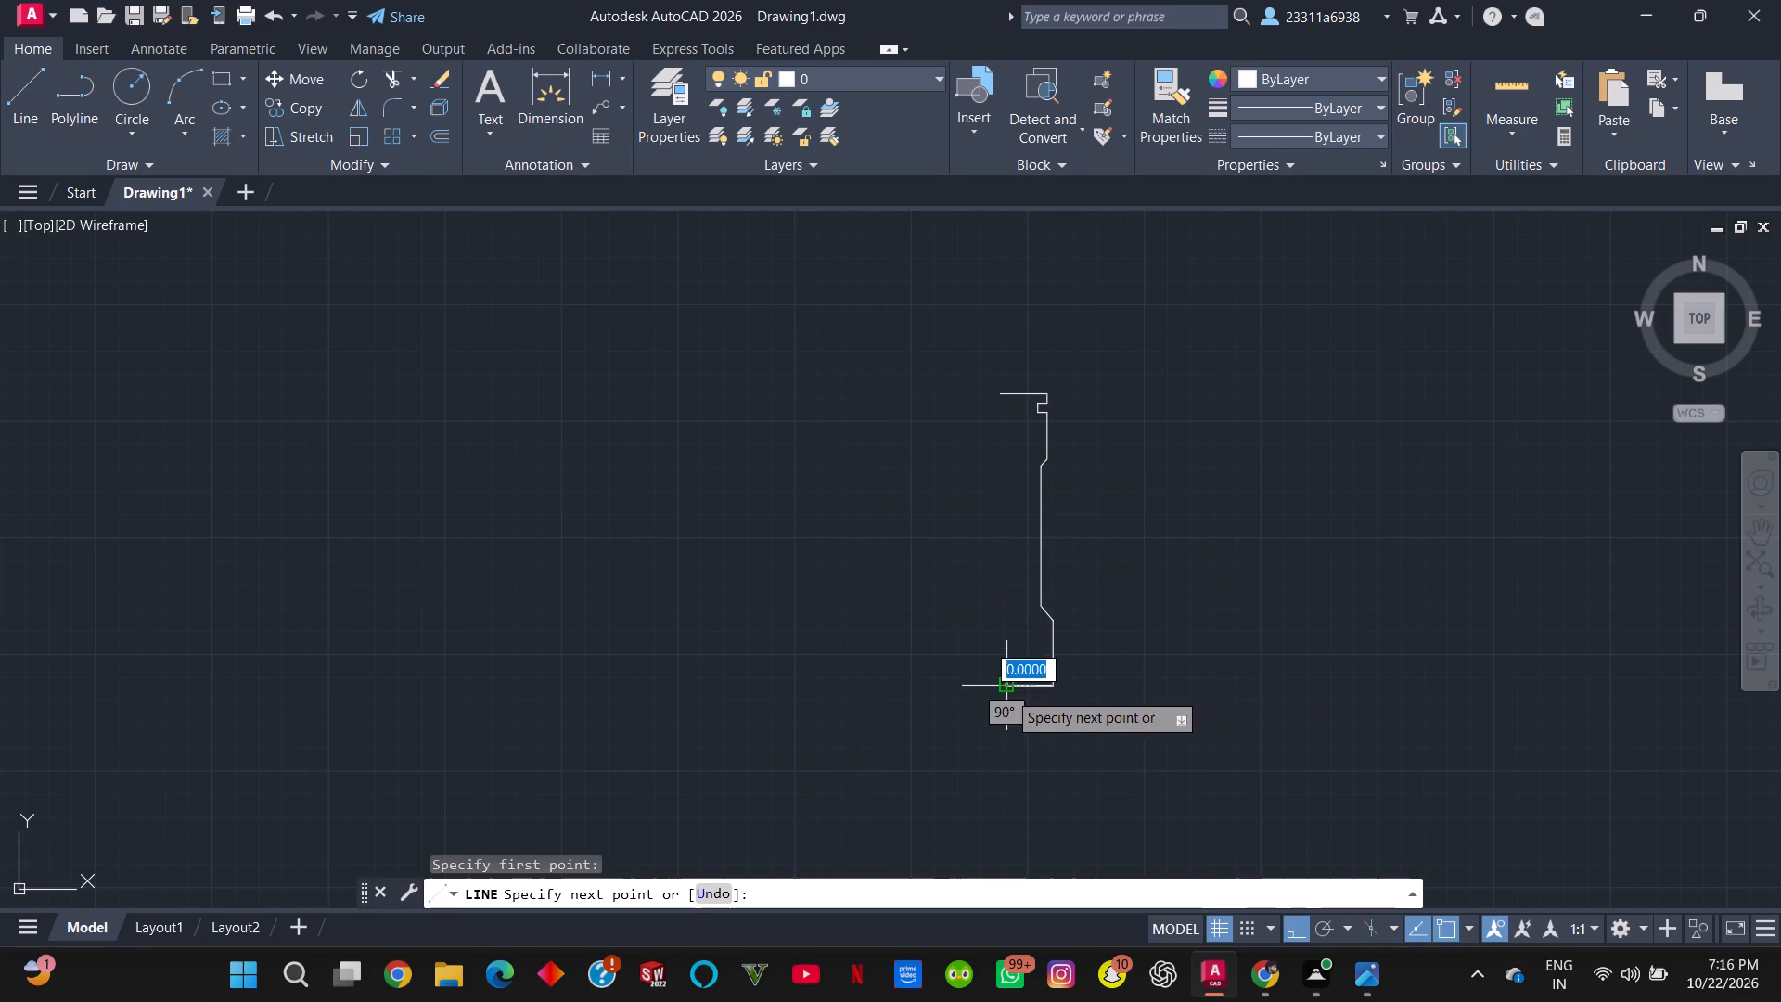
pyautogui.scroll(2, 1002, 393)
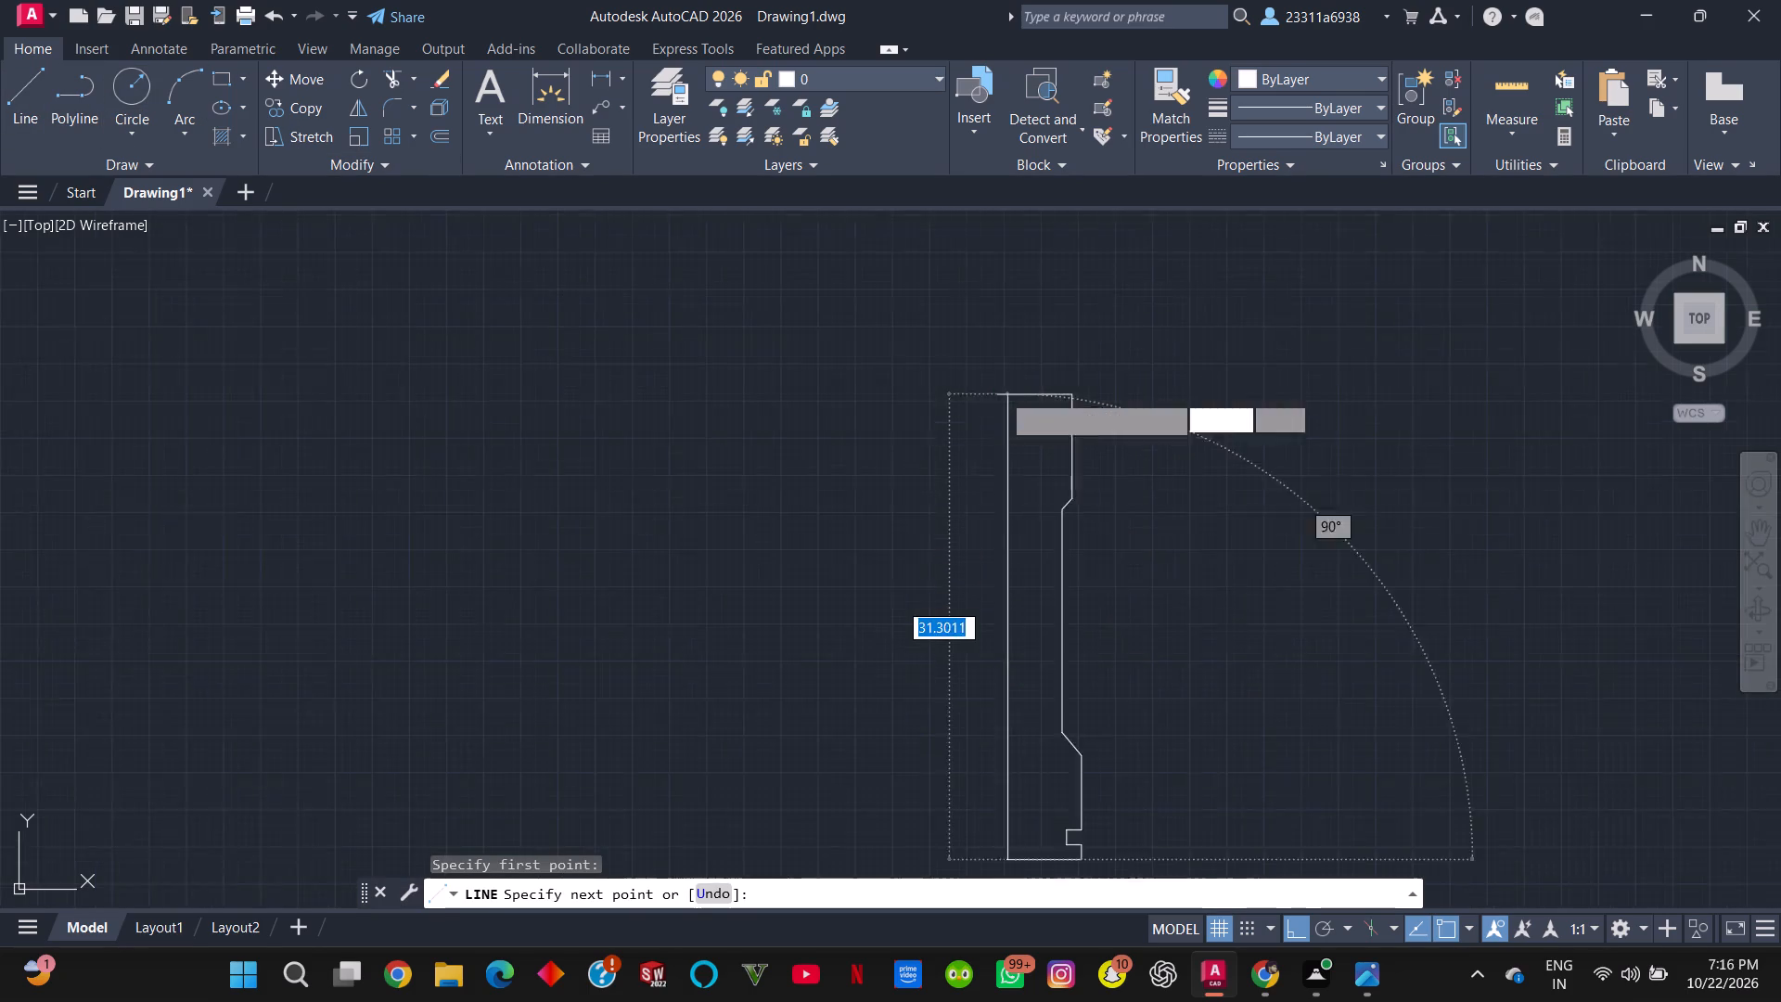
pyautogui.scroll(6, 1002, 393)
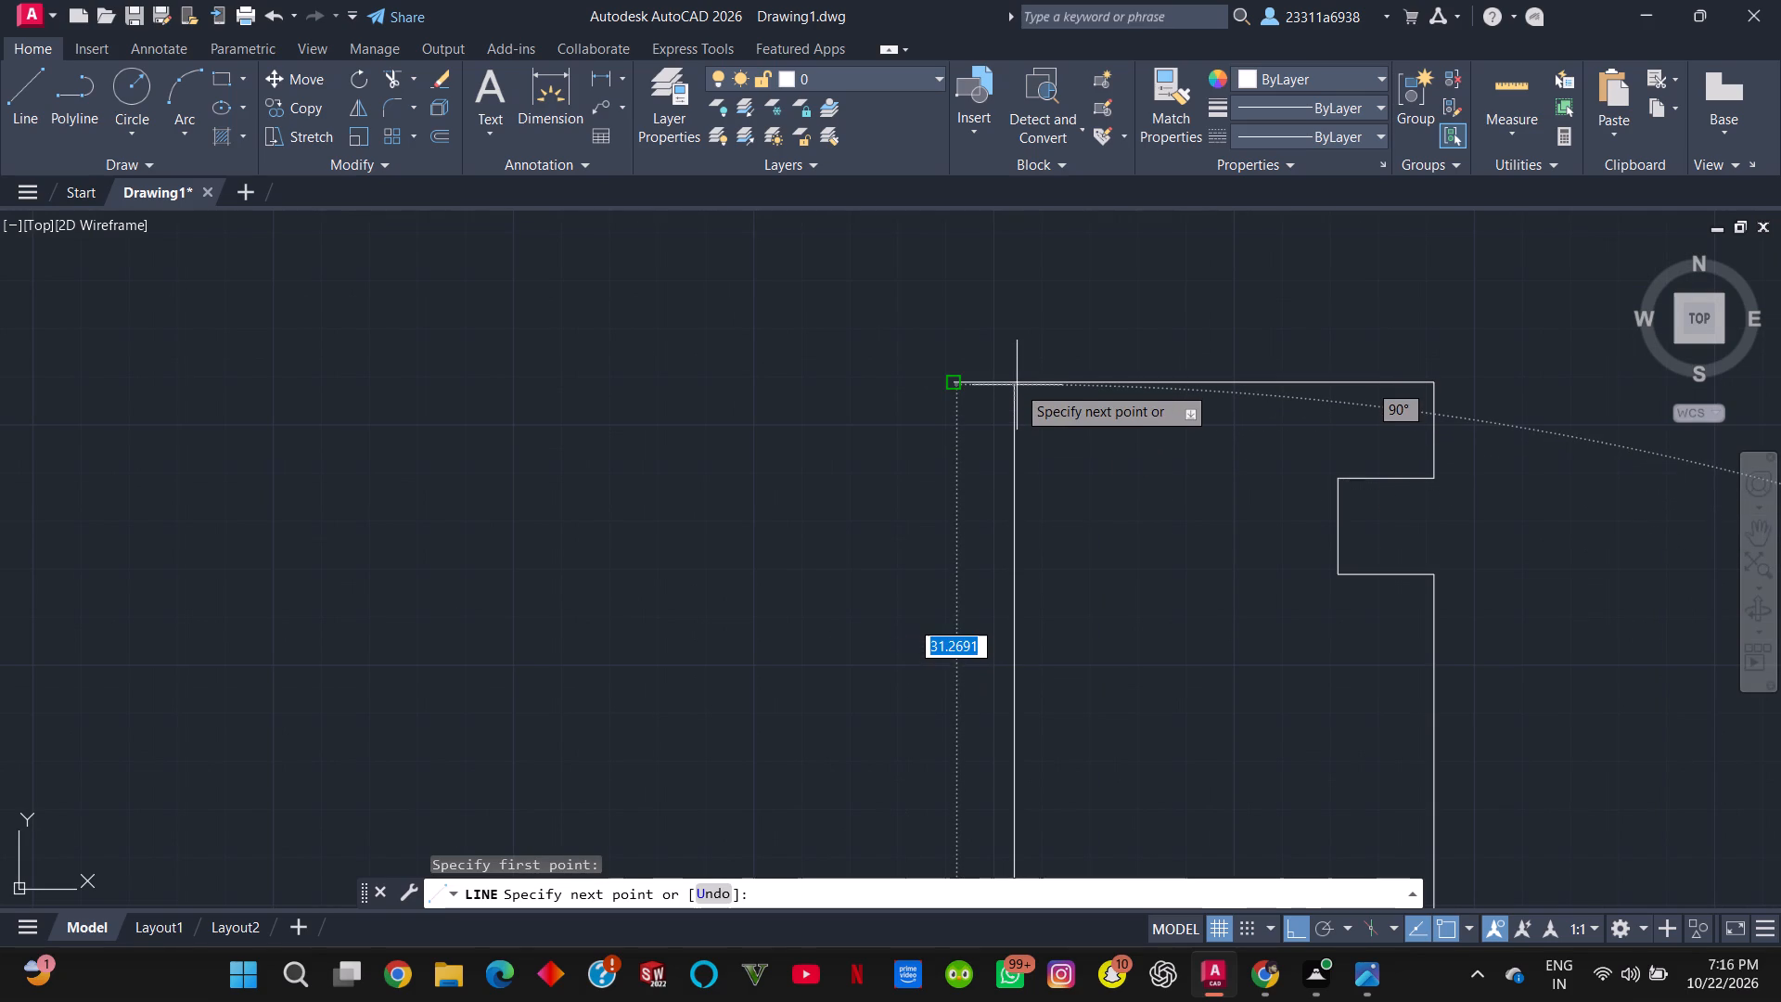
pyautogui.doubleClick(1014, 383)
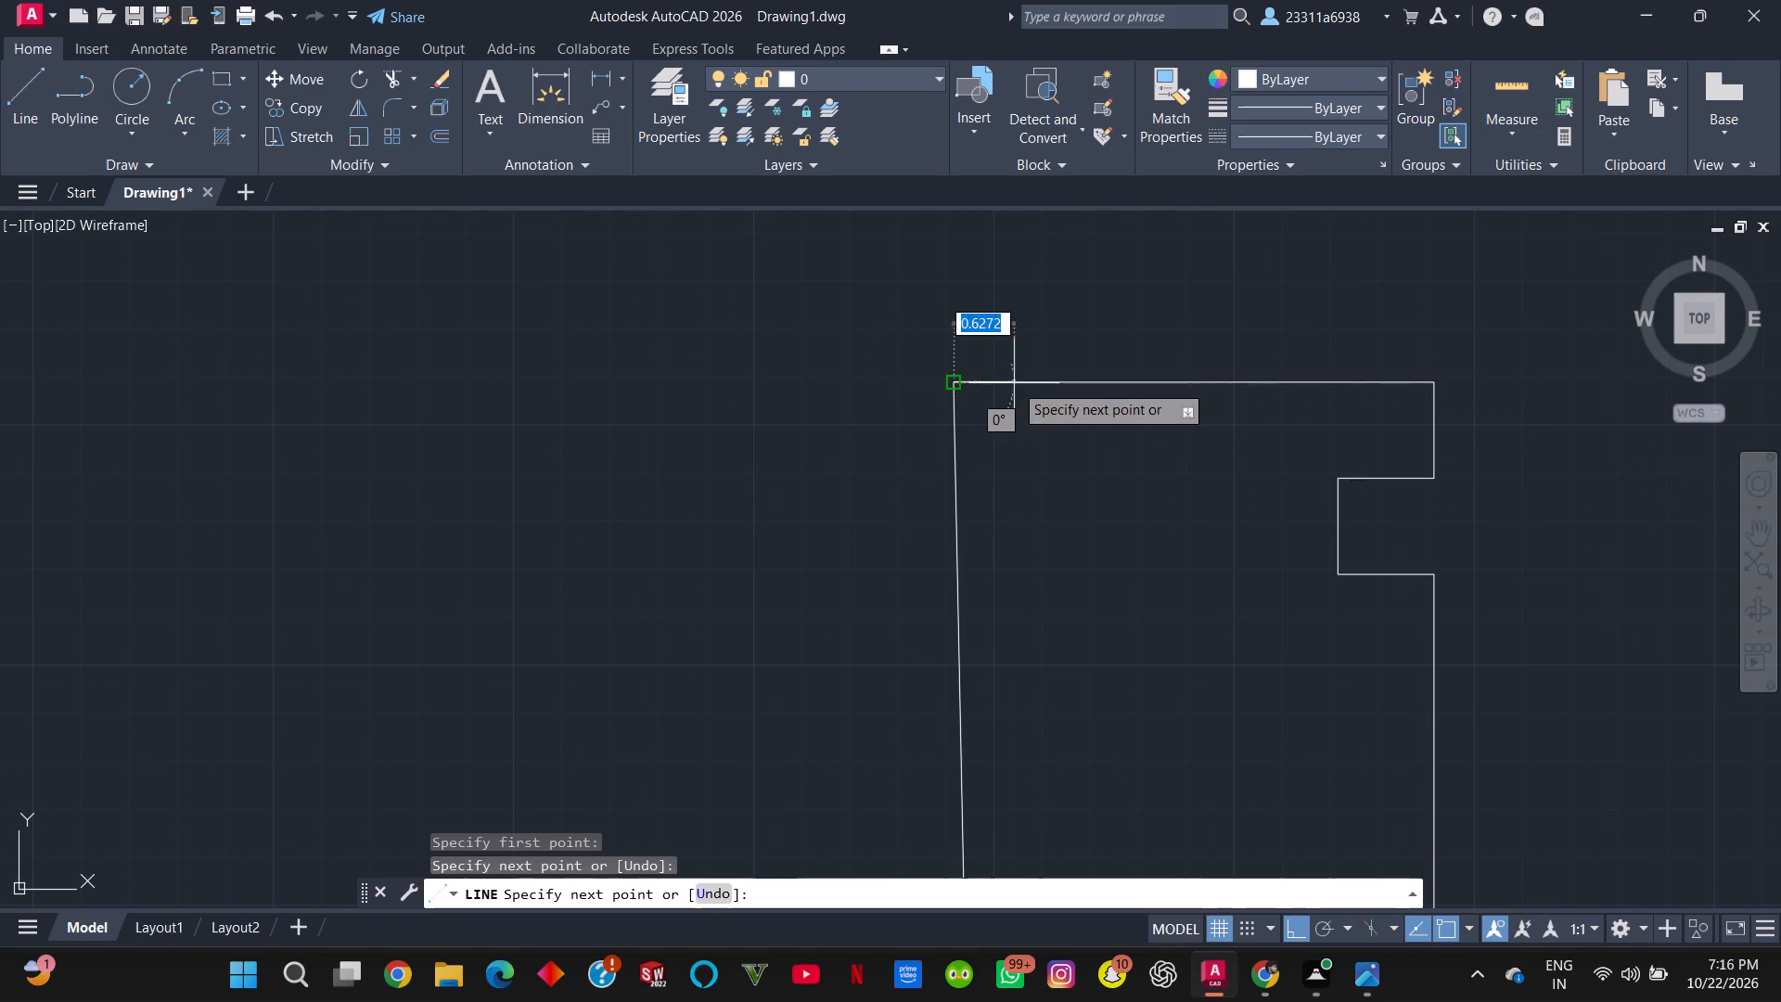
pyautogui.press('Escape')
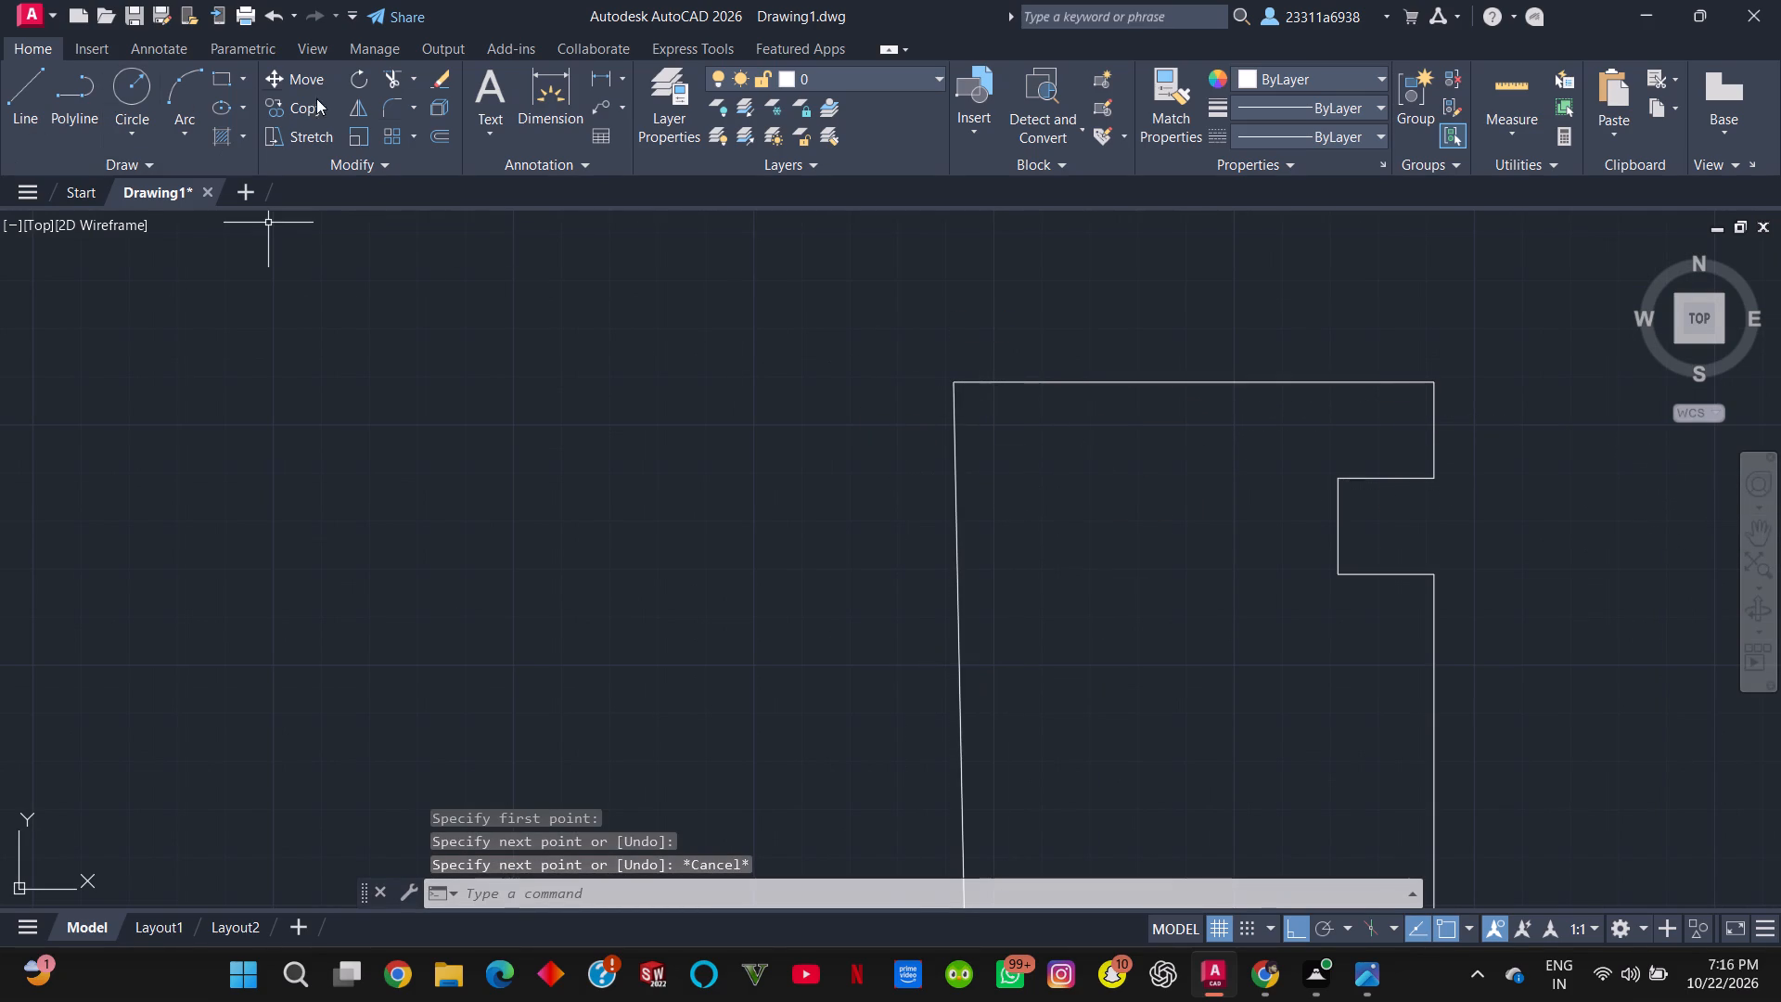
# Check the lengths of the profile's top and bottom edges with dimension previews, without placing a dimension.
pyautogui.click(539, 113)
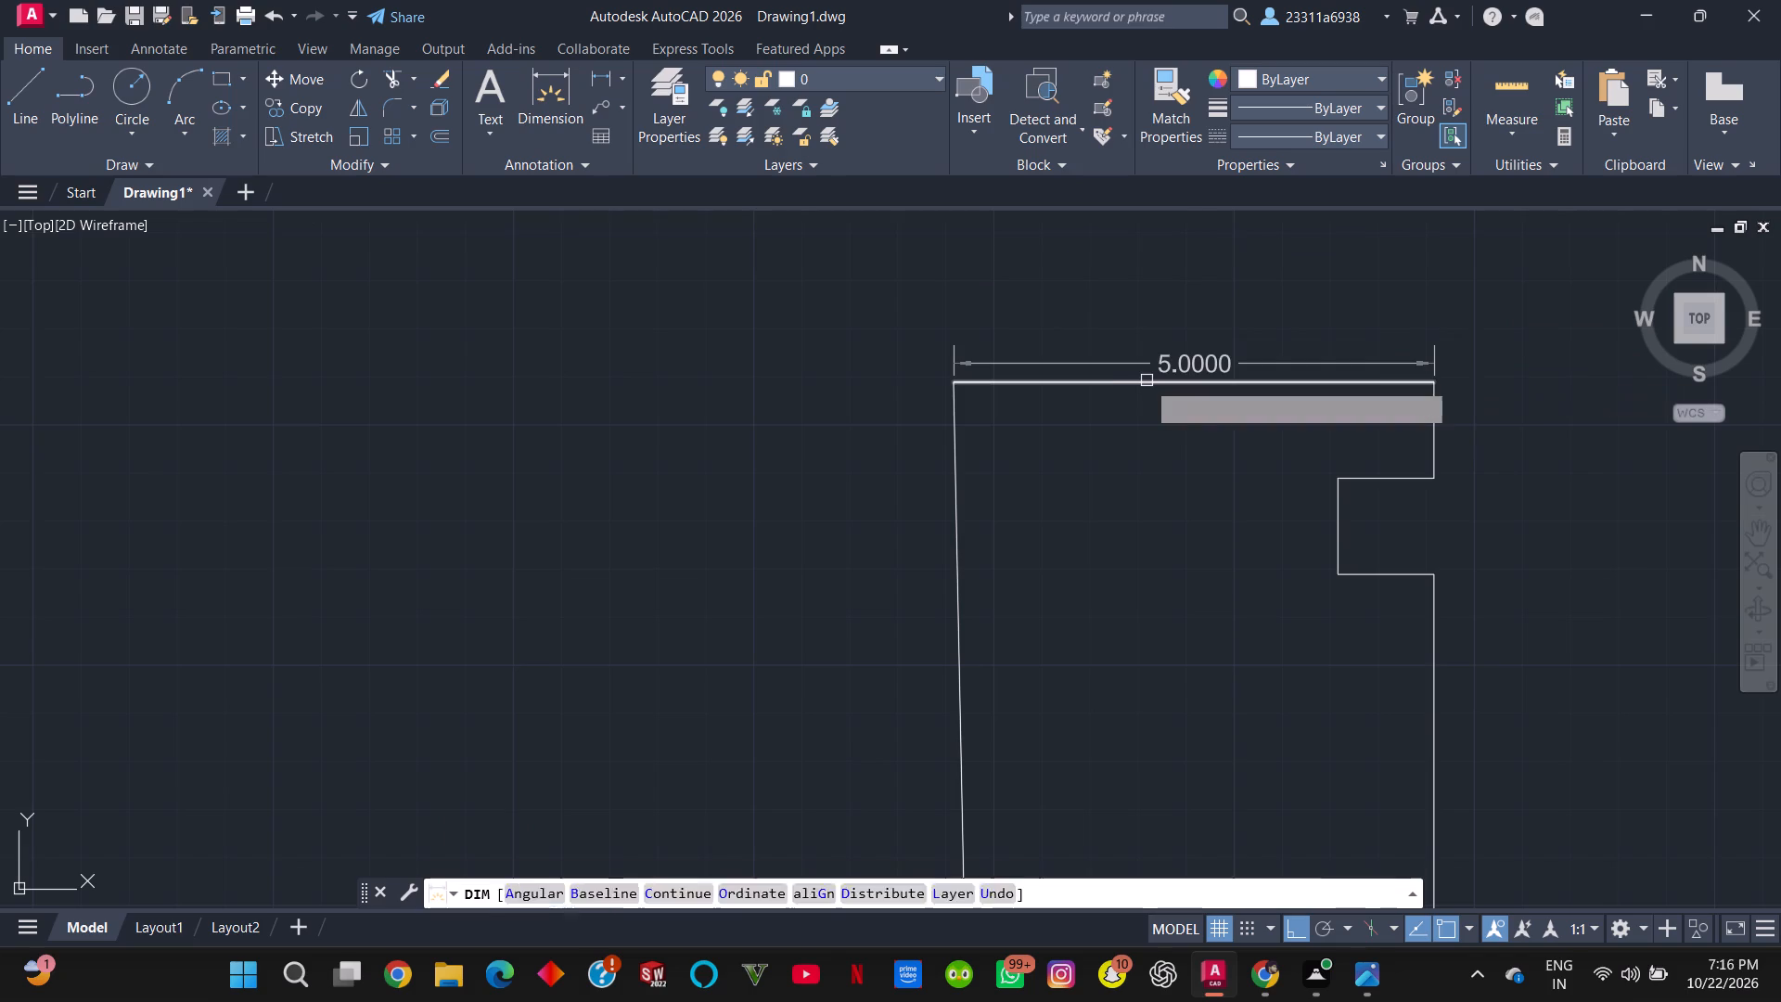
pyautogui.press('Escape')
pyautogui.scroll(-5, 1155, 437)
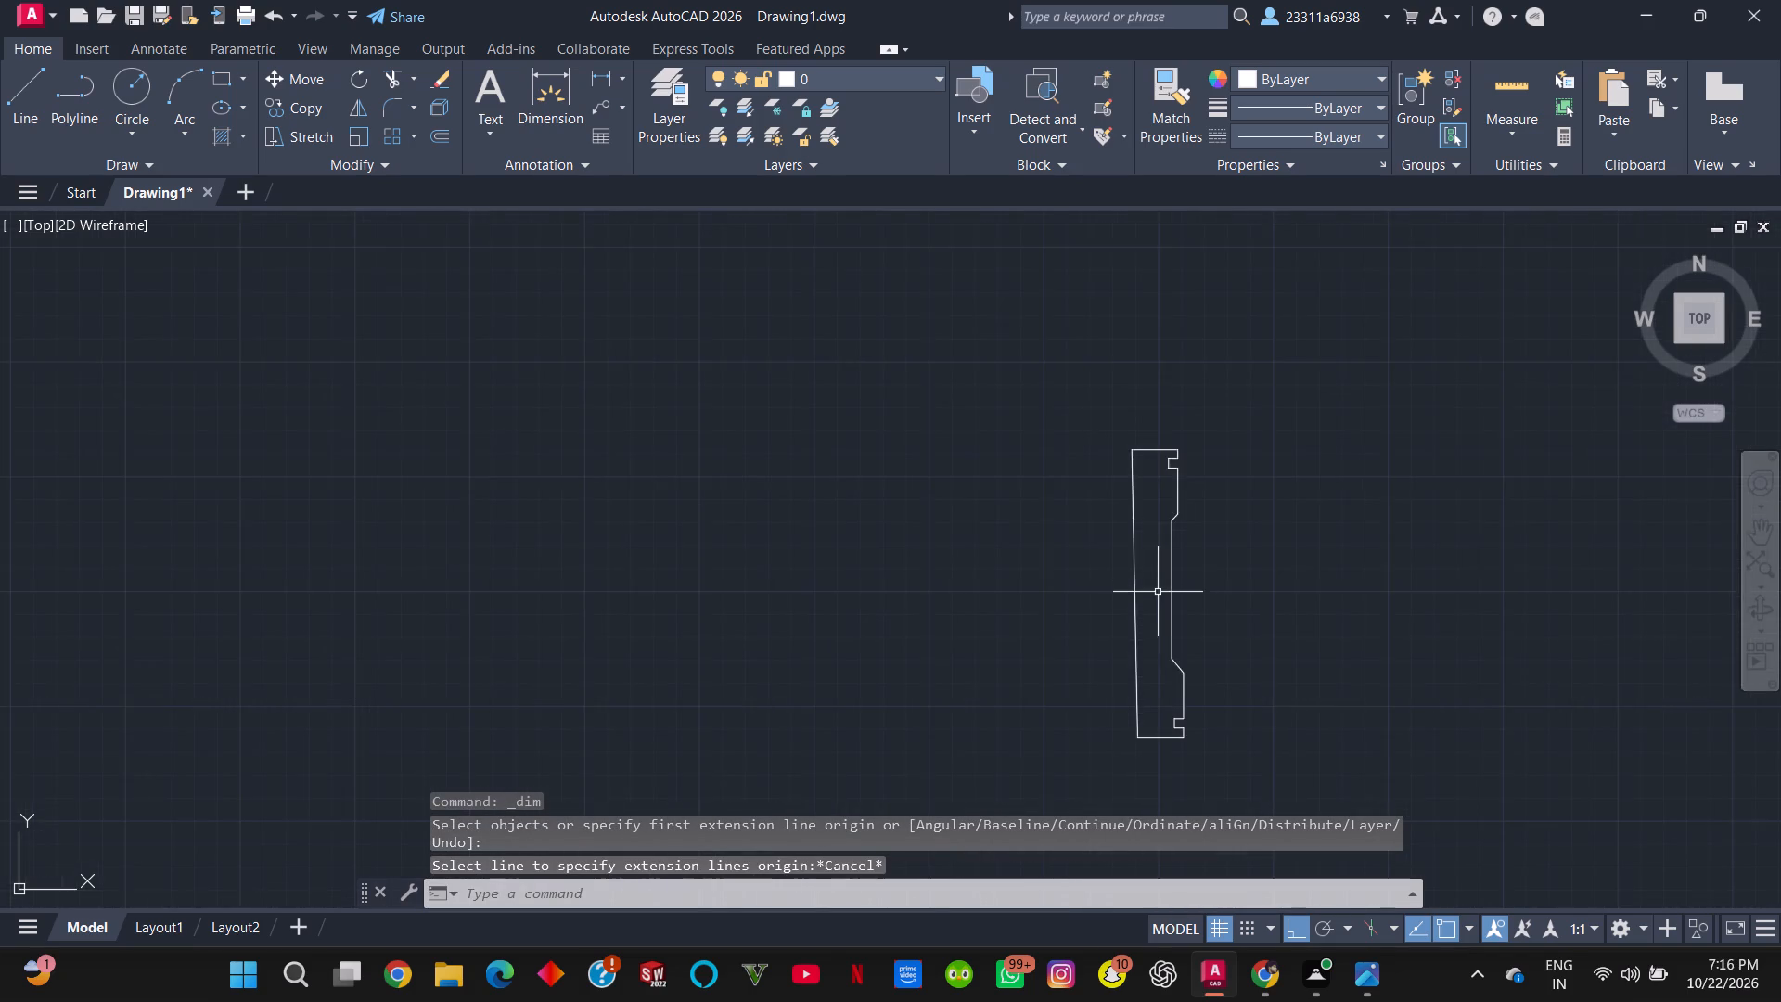
pyautogui.scroll(2, 1162, 612)
pyautogui.moveTo(1179, 694); pyautogui.dragTo(1201, 438, button='middle')
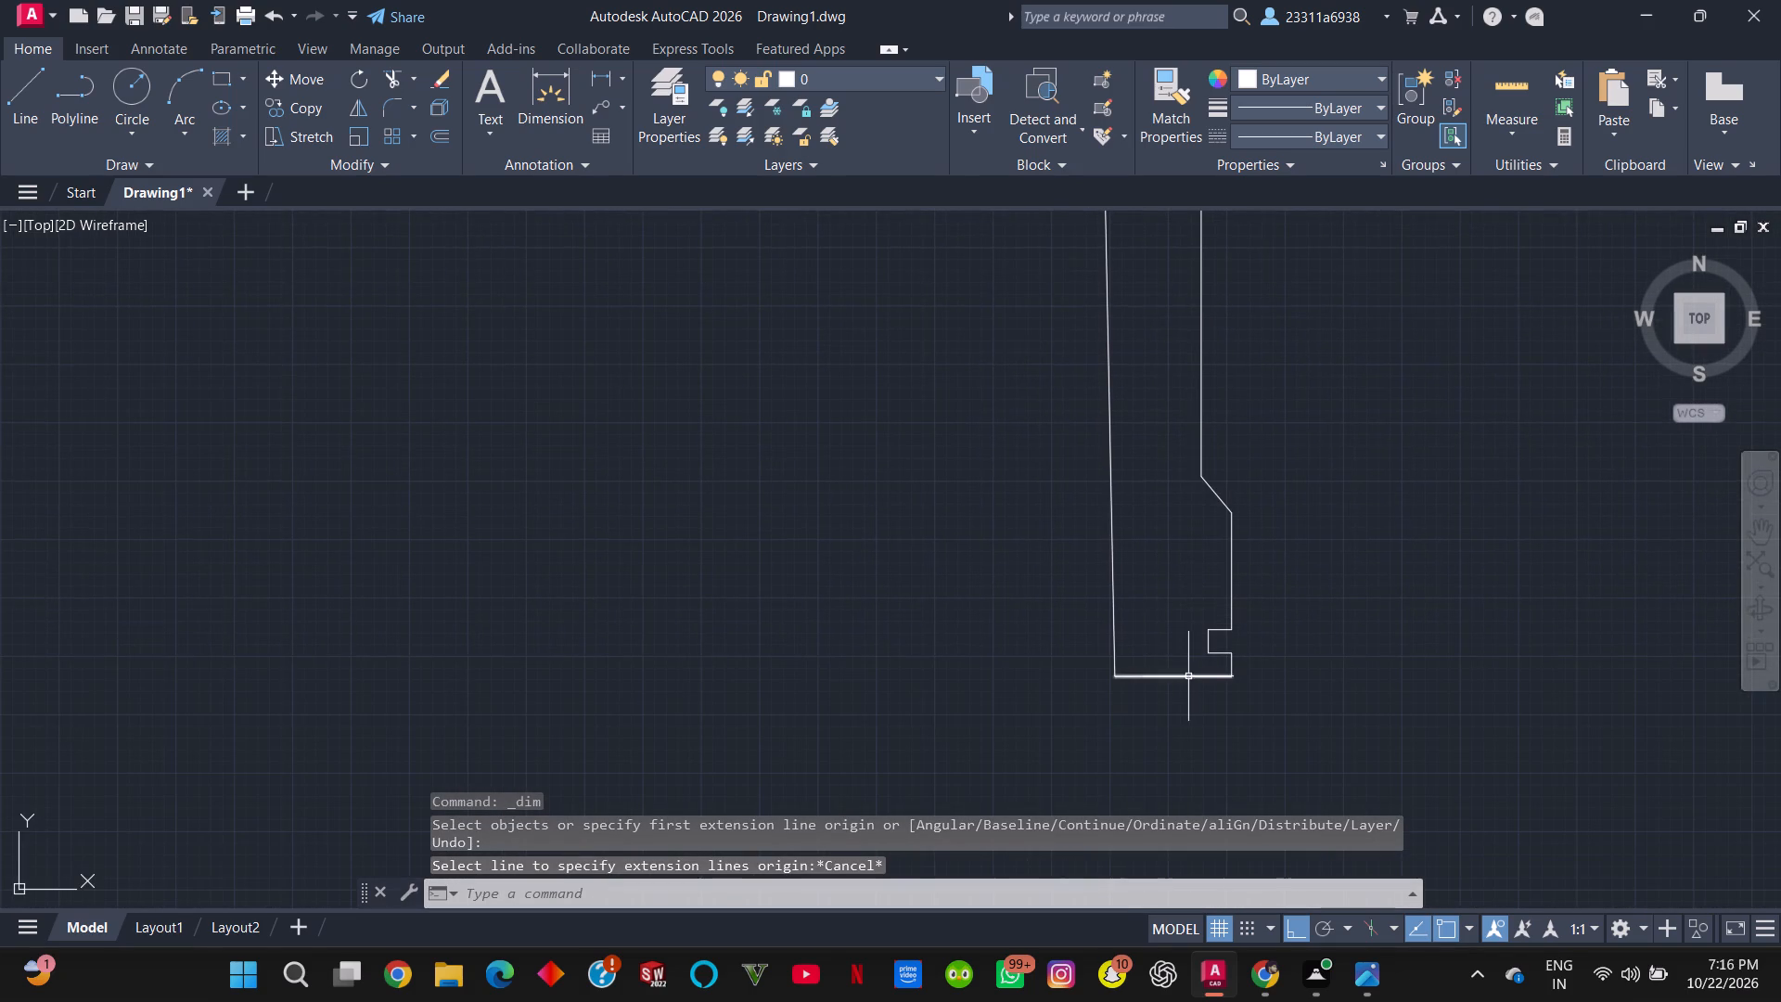
pyautogui.click(1186, 678)
pyautogui.click(538, 94)
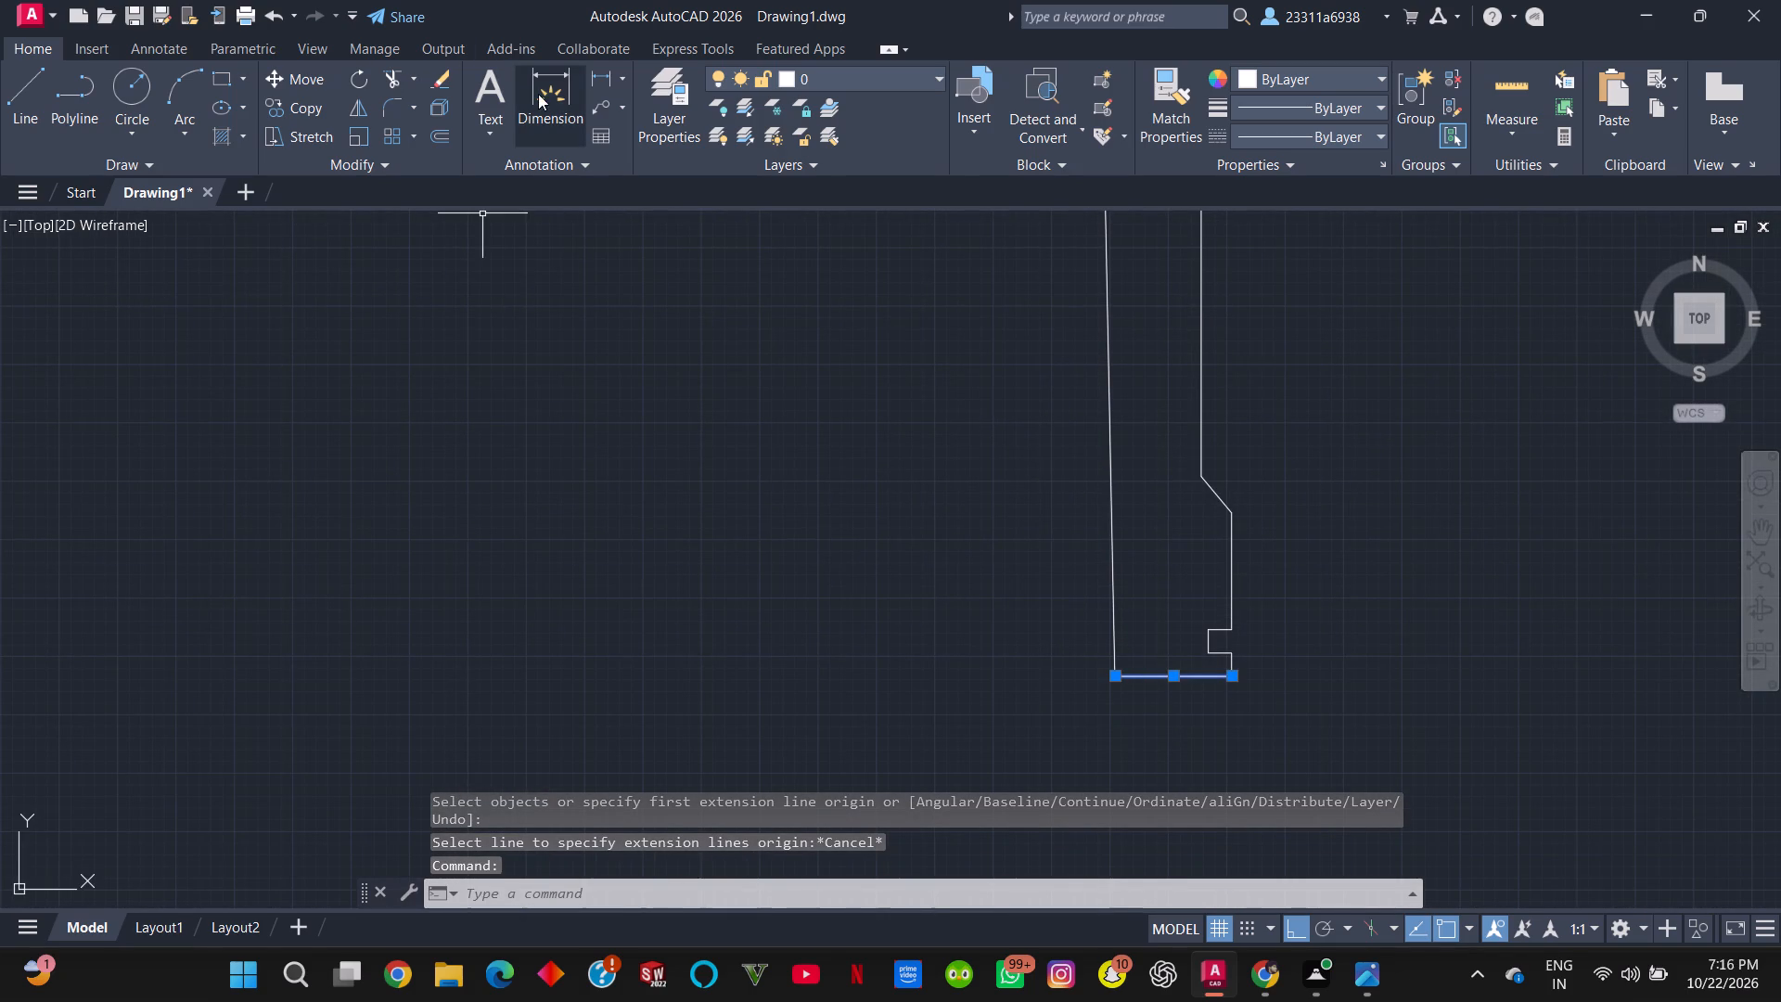
pyautogui.click(1160, 675)
pyautogui.scroll(3, 1157, 700)
pyautogui.press('Escape')
# Check the profile's top edge length again with a dimension preview, without placing the dimension.
pyautogui.scroll(-4, 1130, 604)
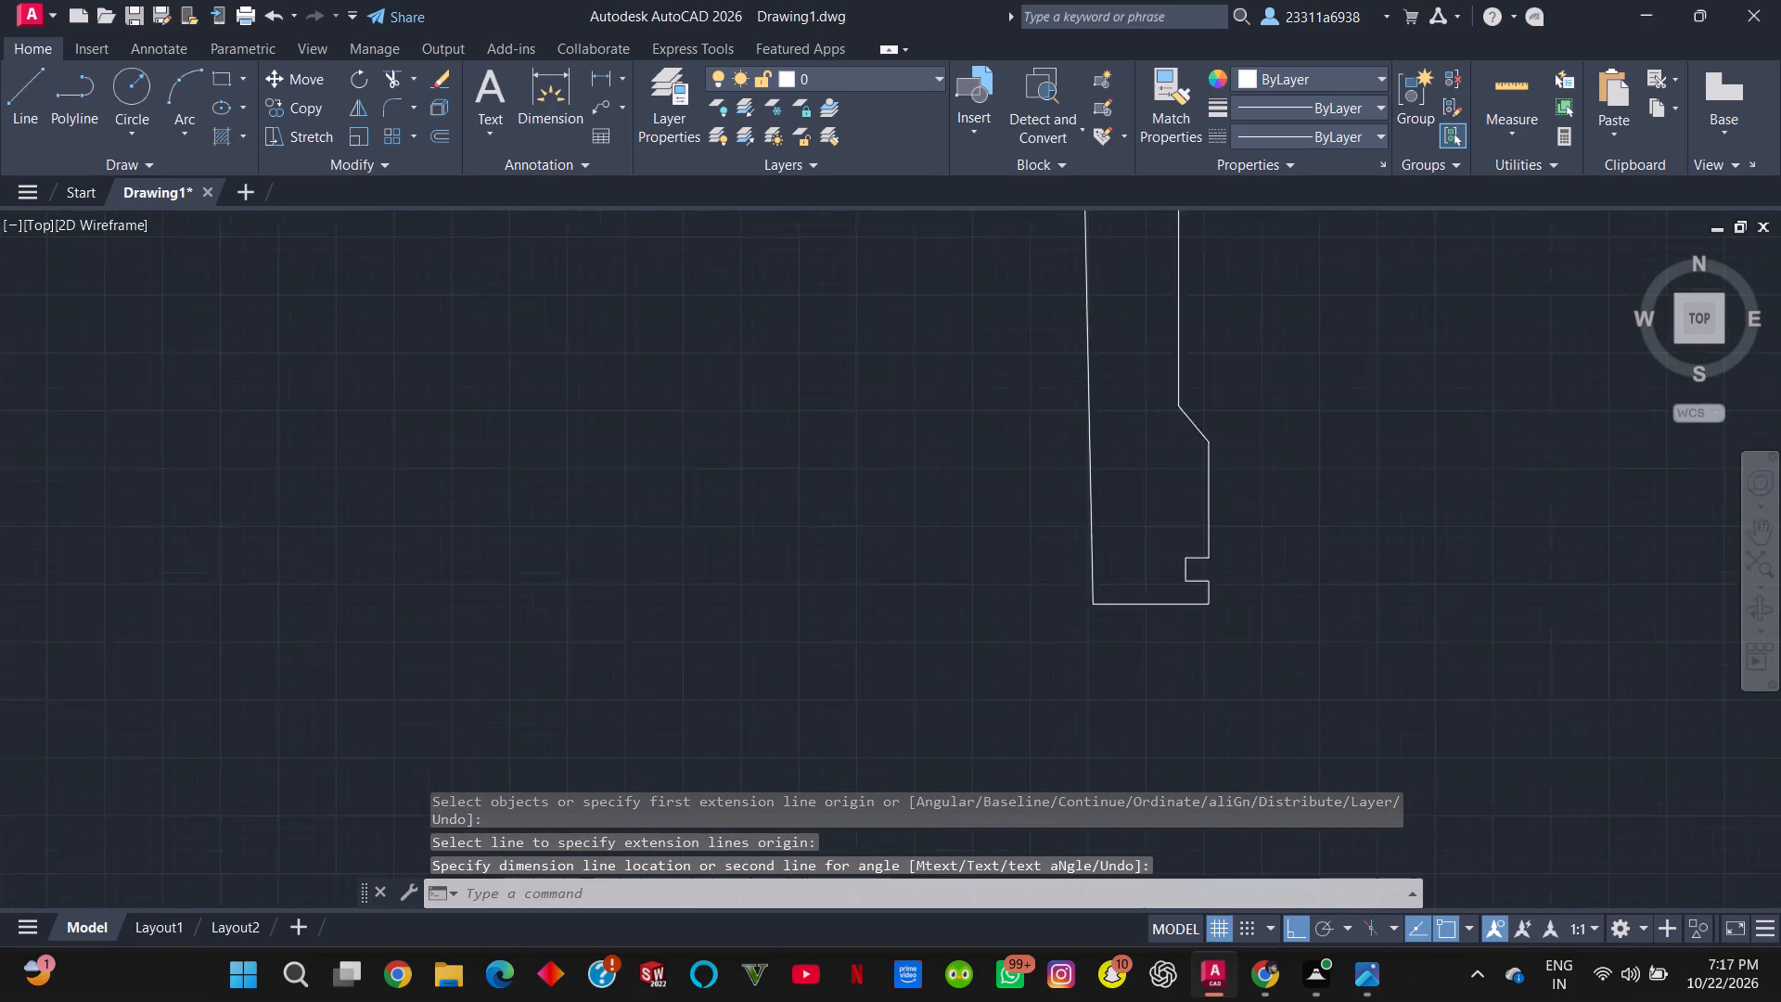
pyautogui.scroll(-1, 1129, 433)
pyautogui.scroll(1, 1118, 309)
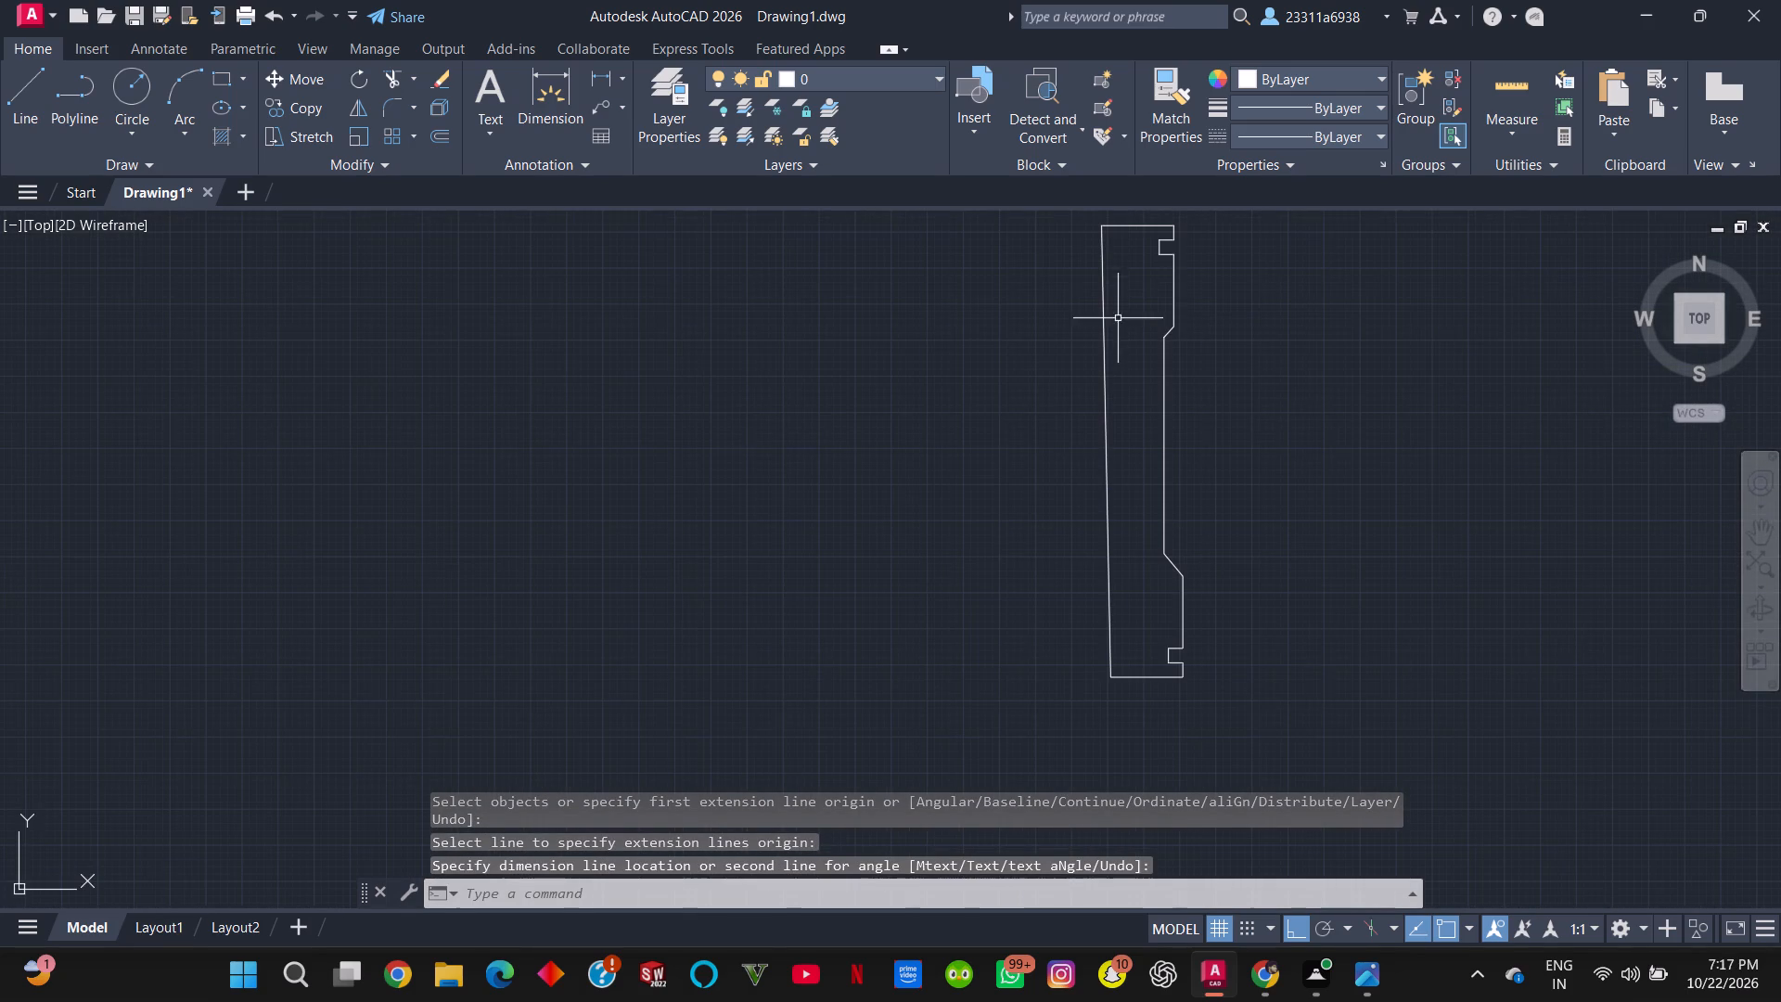
pyautogui.moveTo(1126, 278); pyautogui.dragTo(1142, 511, button='middle')
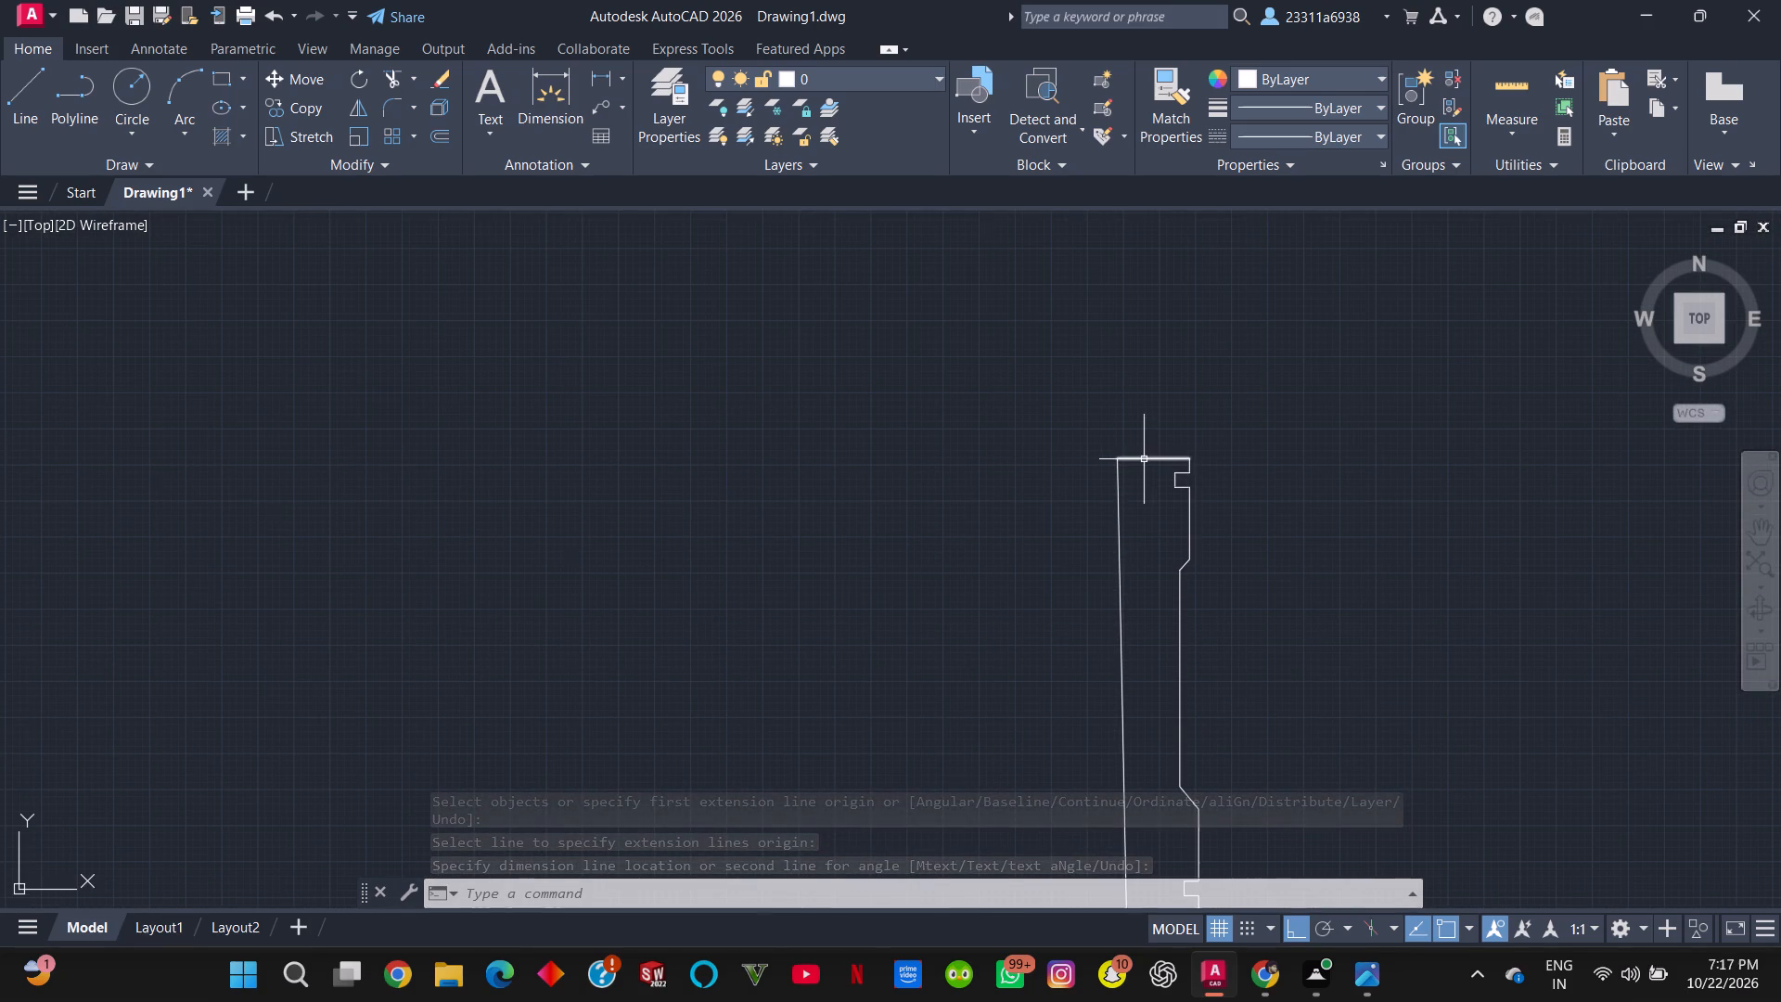
pyautogui.click(1144, 459)
pyautogui.click(557, 93)
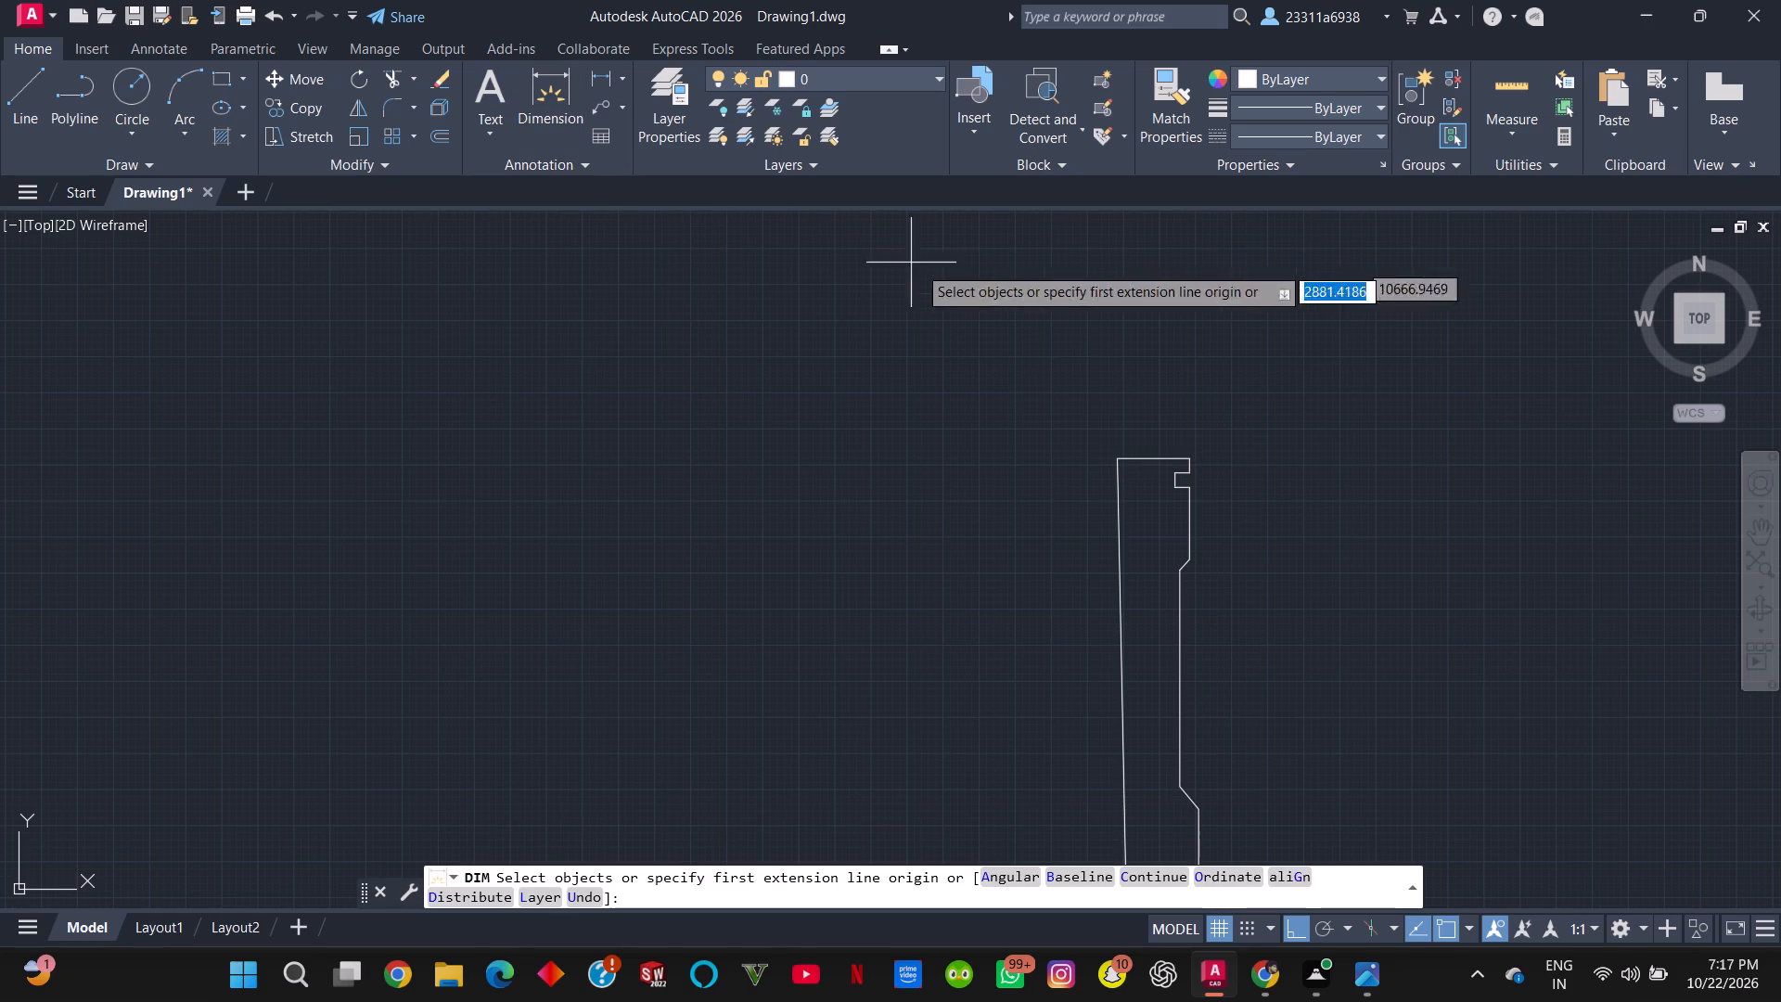
pyautogui.click(1150, 456)
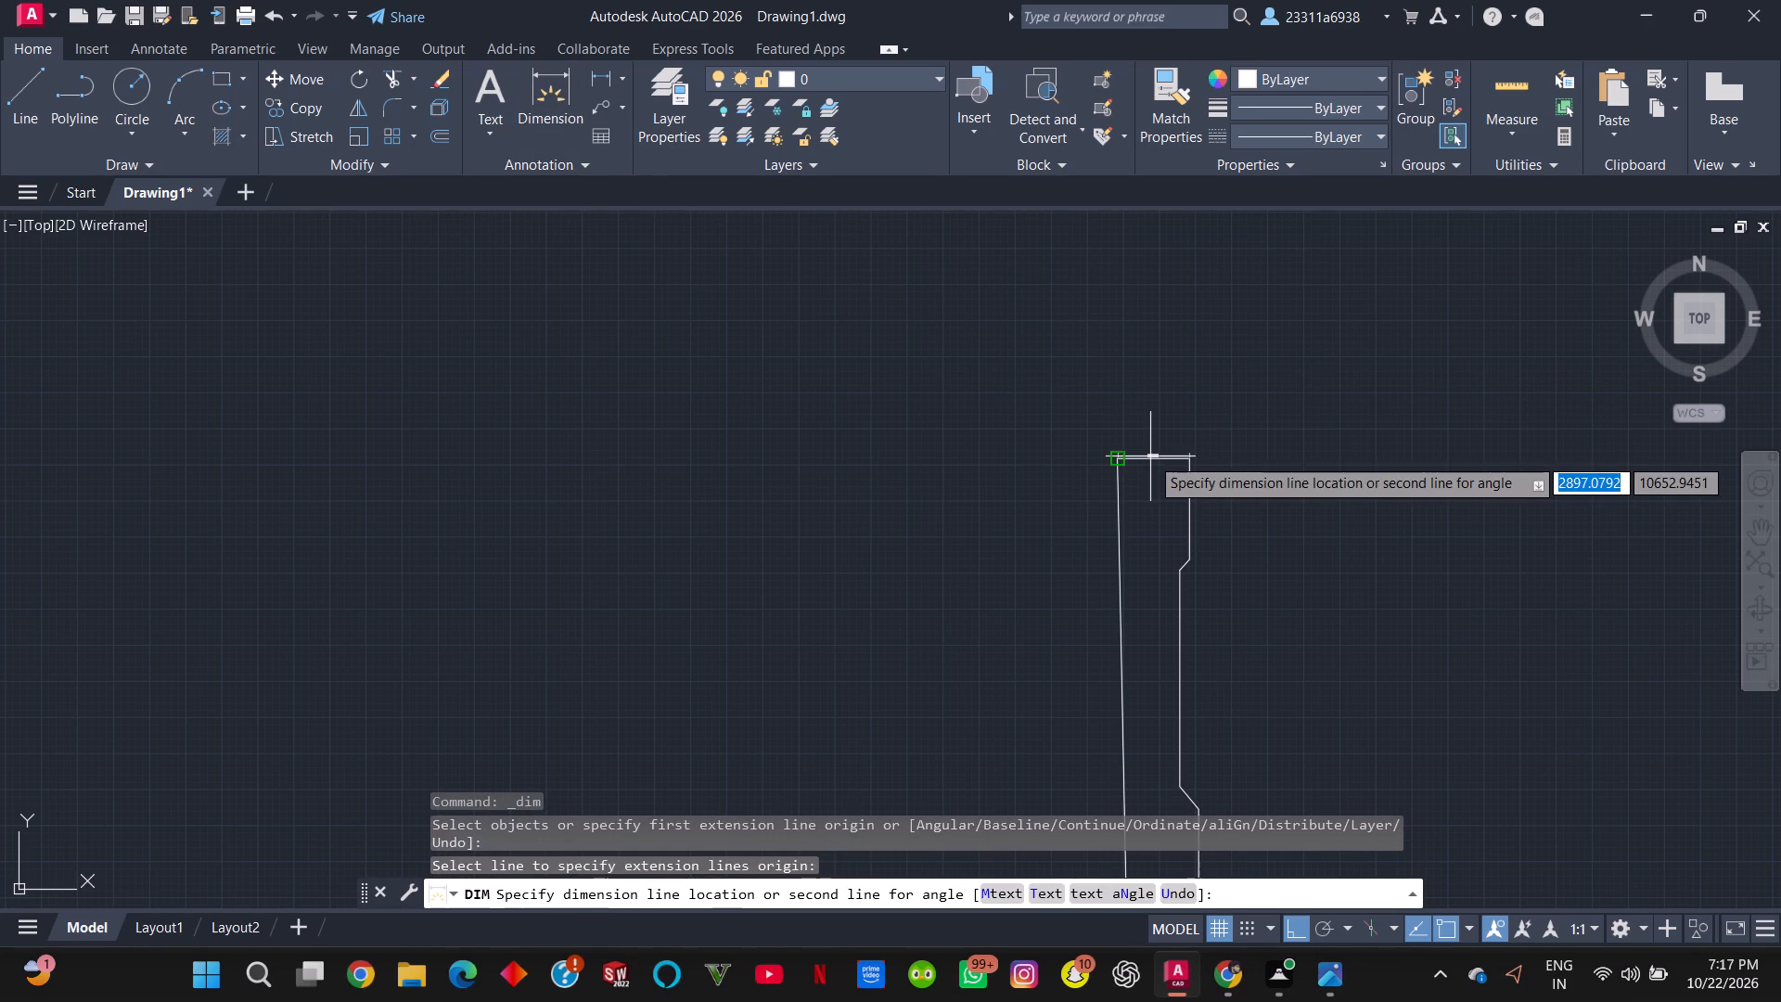
pyautogui.scroll(9, 1150, 454)
pyautogui.scroll(-5, 1147, 454)
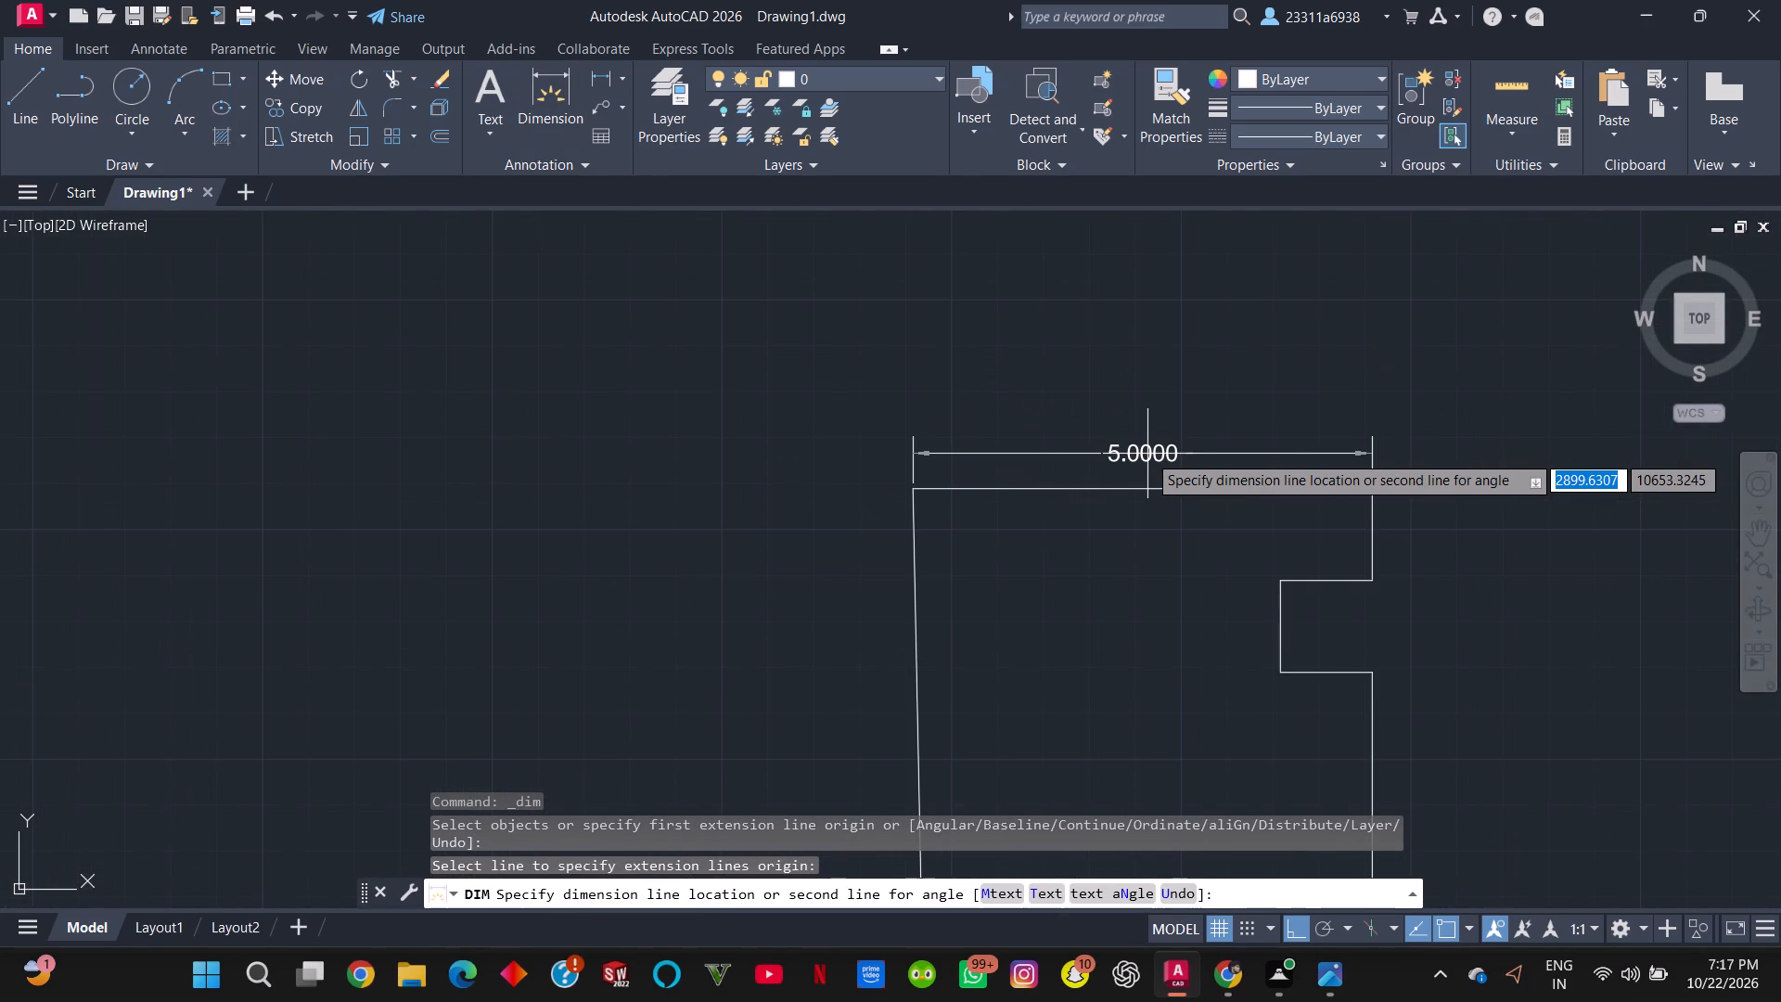
pyautogui.press('Escape')
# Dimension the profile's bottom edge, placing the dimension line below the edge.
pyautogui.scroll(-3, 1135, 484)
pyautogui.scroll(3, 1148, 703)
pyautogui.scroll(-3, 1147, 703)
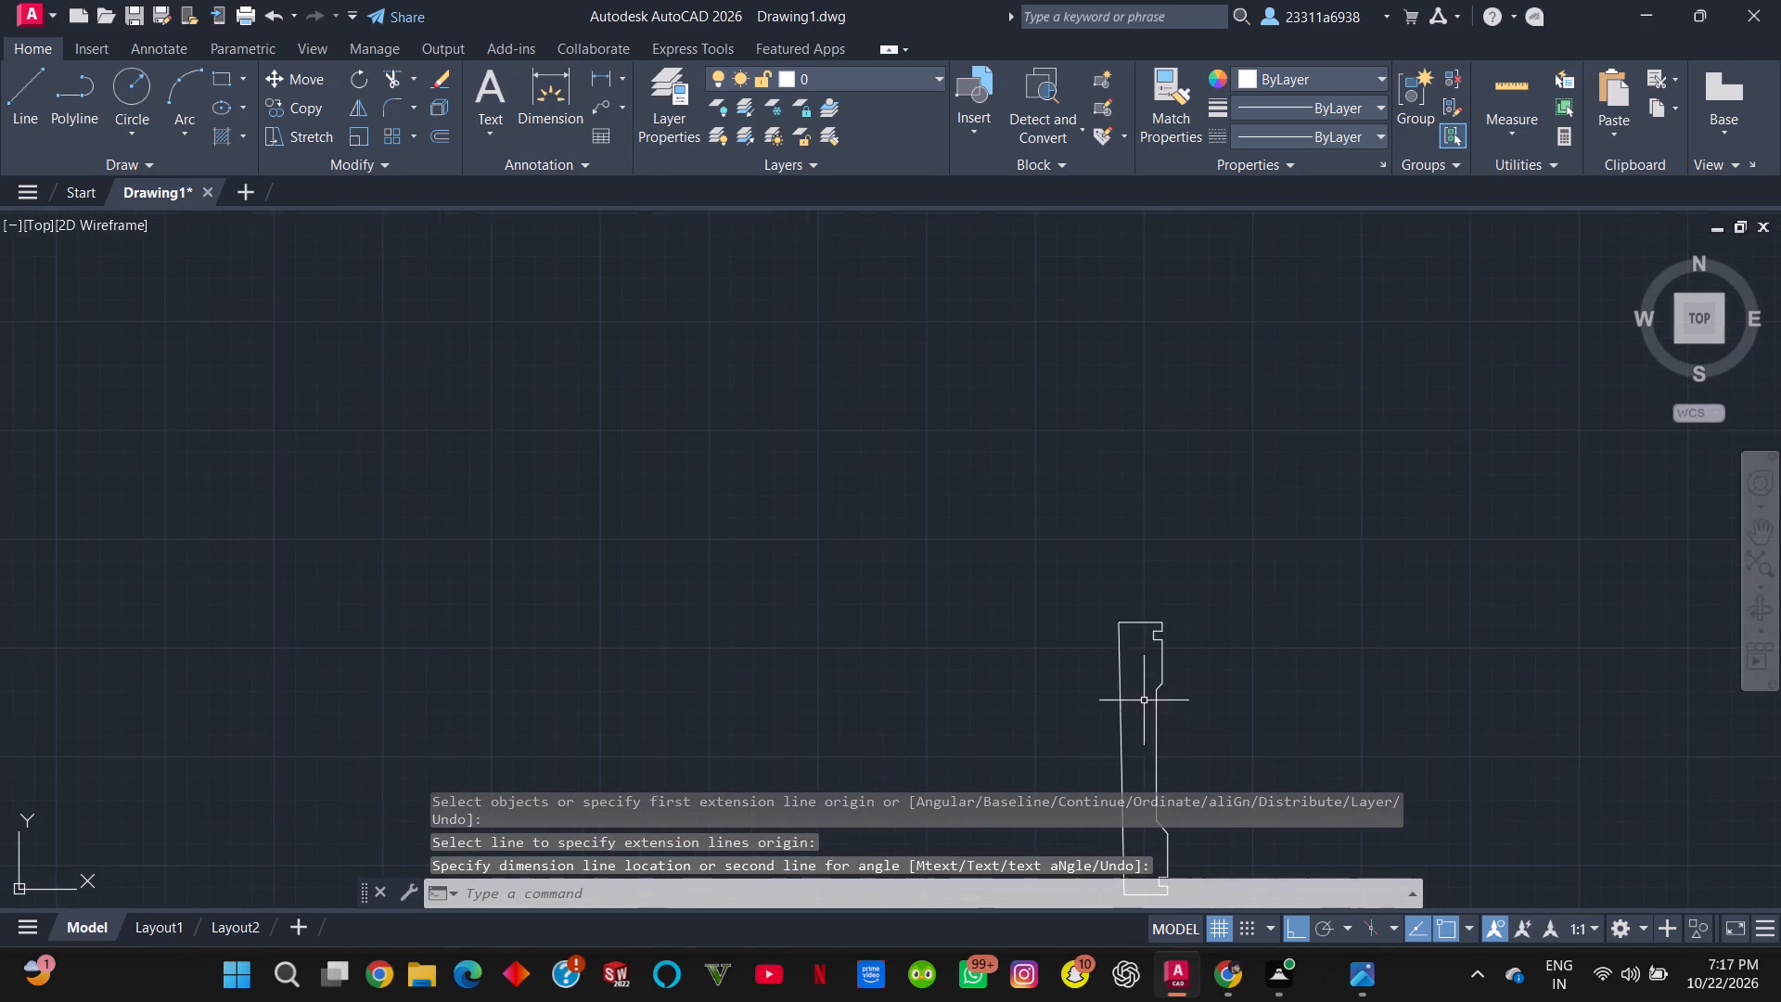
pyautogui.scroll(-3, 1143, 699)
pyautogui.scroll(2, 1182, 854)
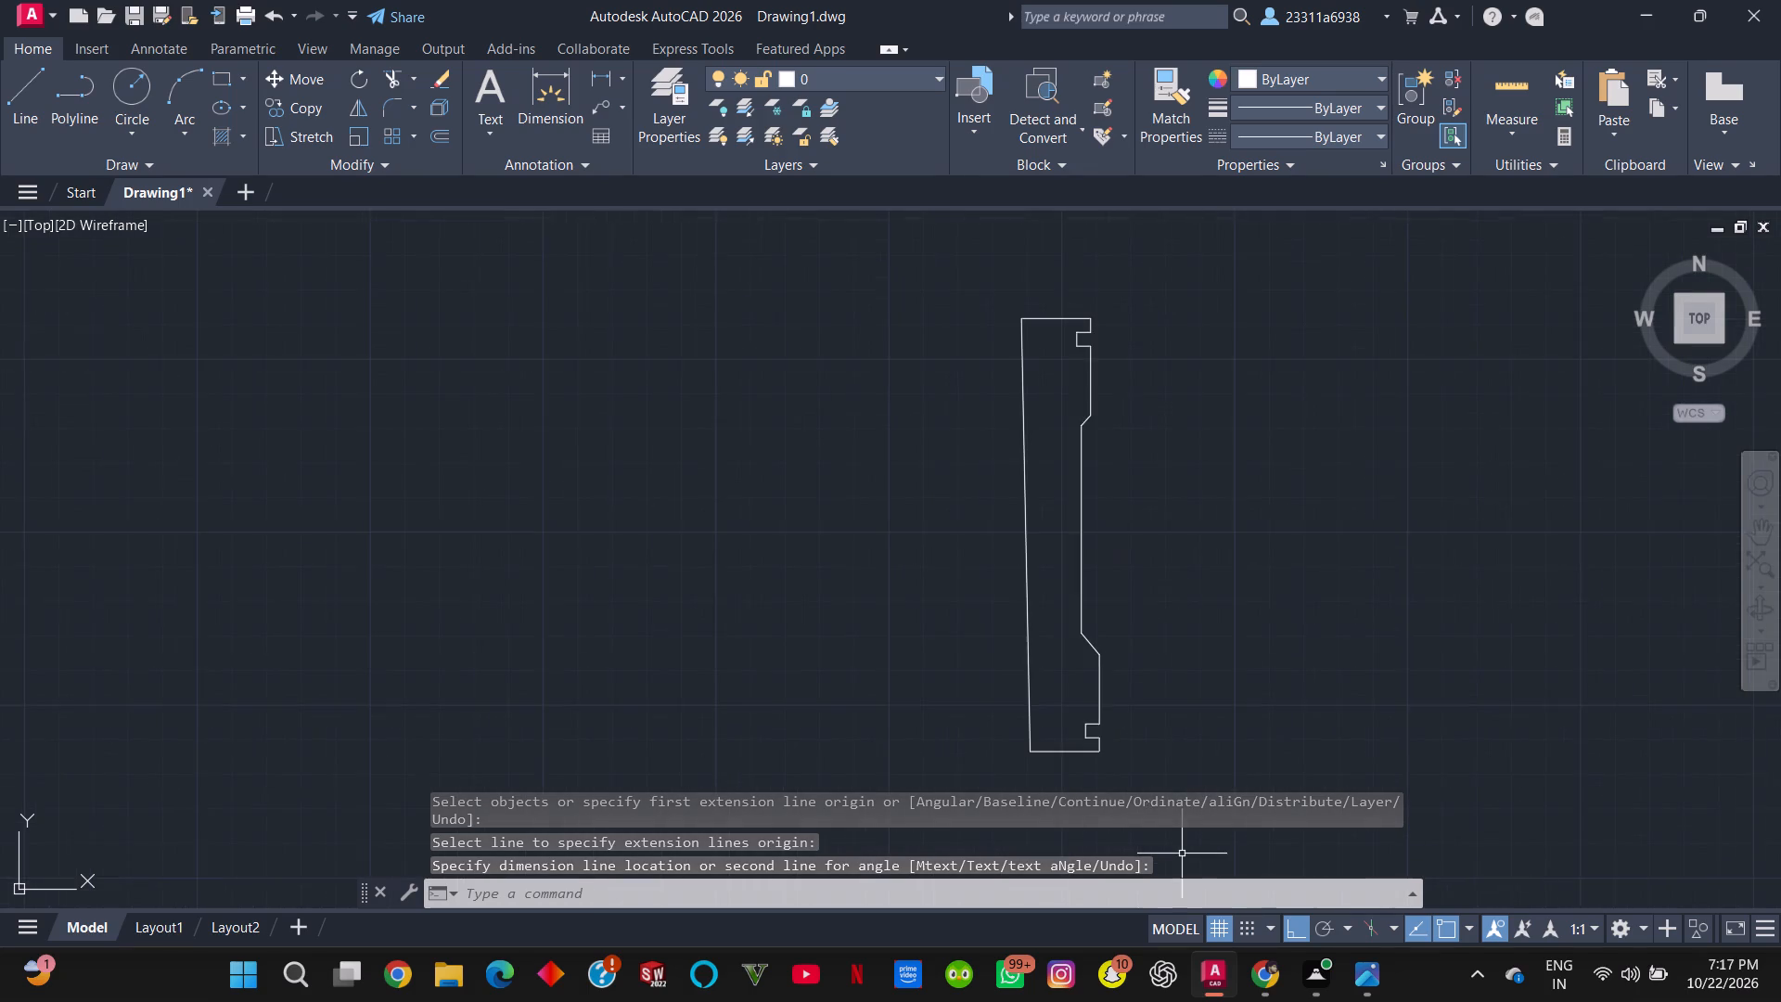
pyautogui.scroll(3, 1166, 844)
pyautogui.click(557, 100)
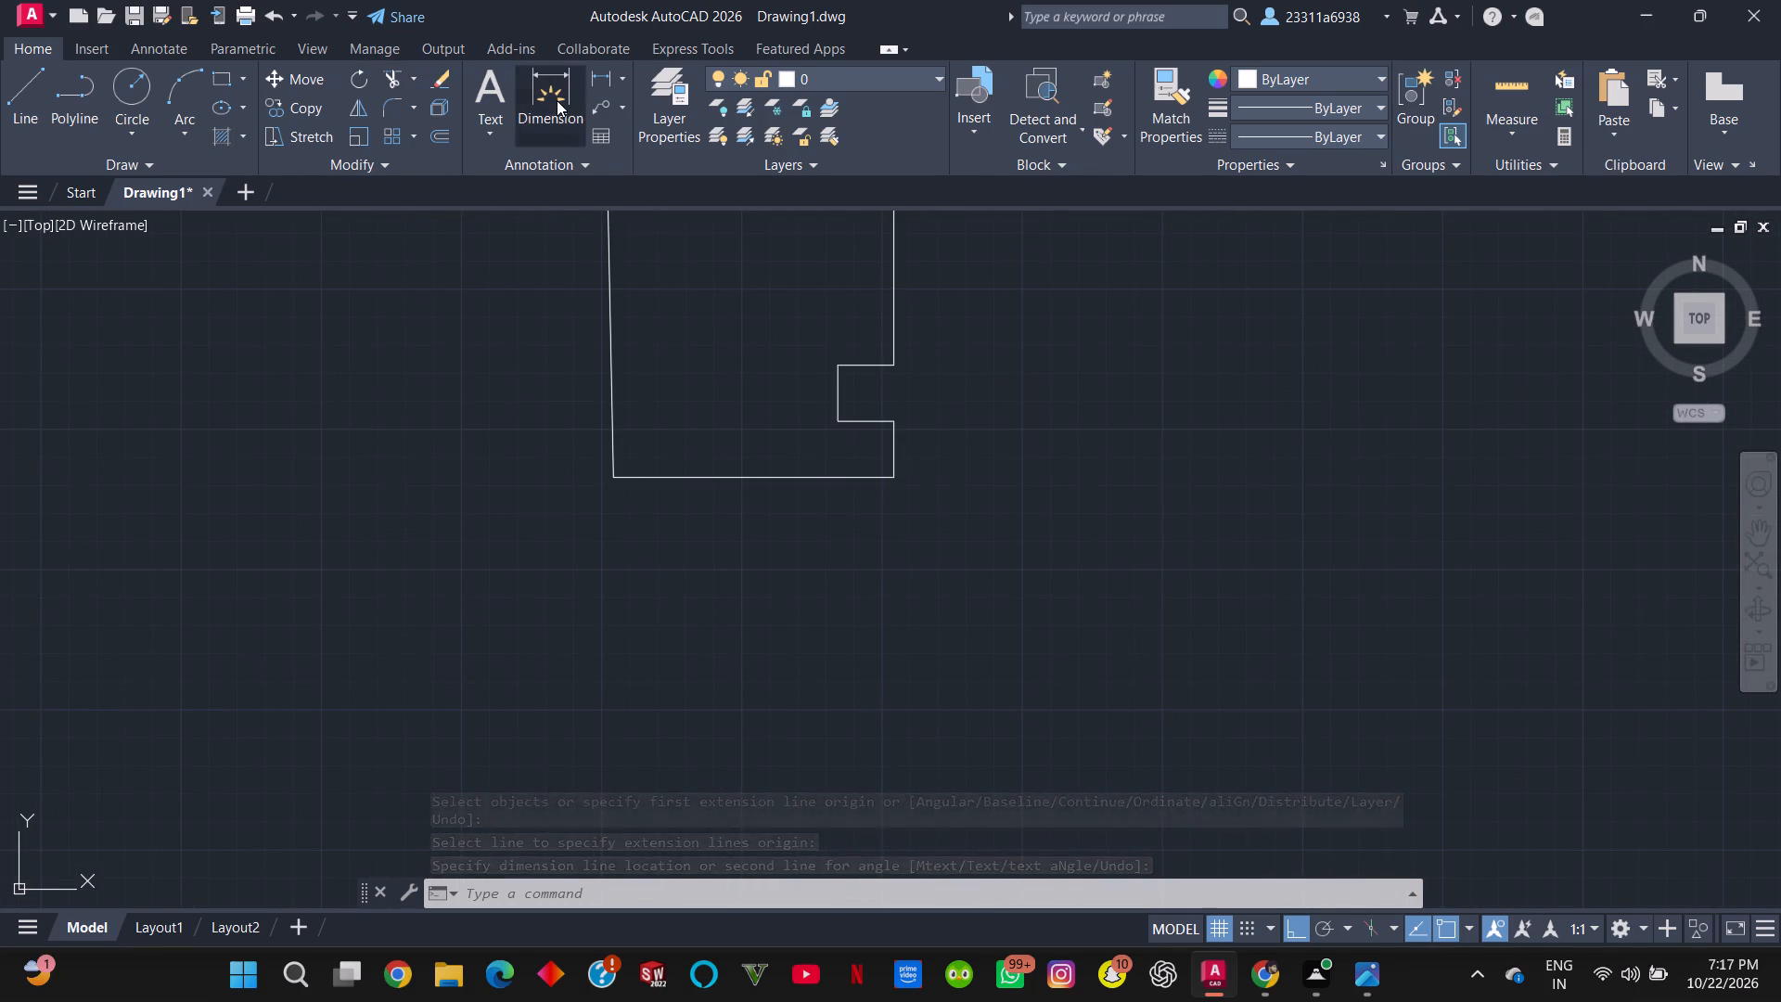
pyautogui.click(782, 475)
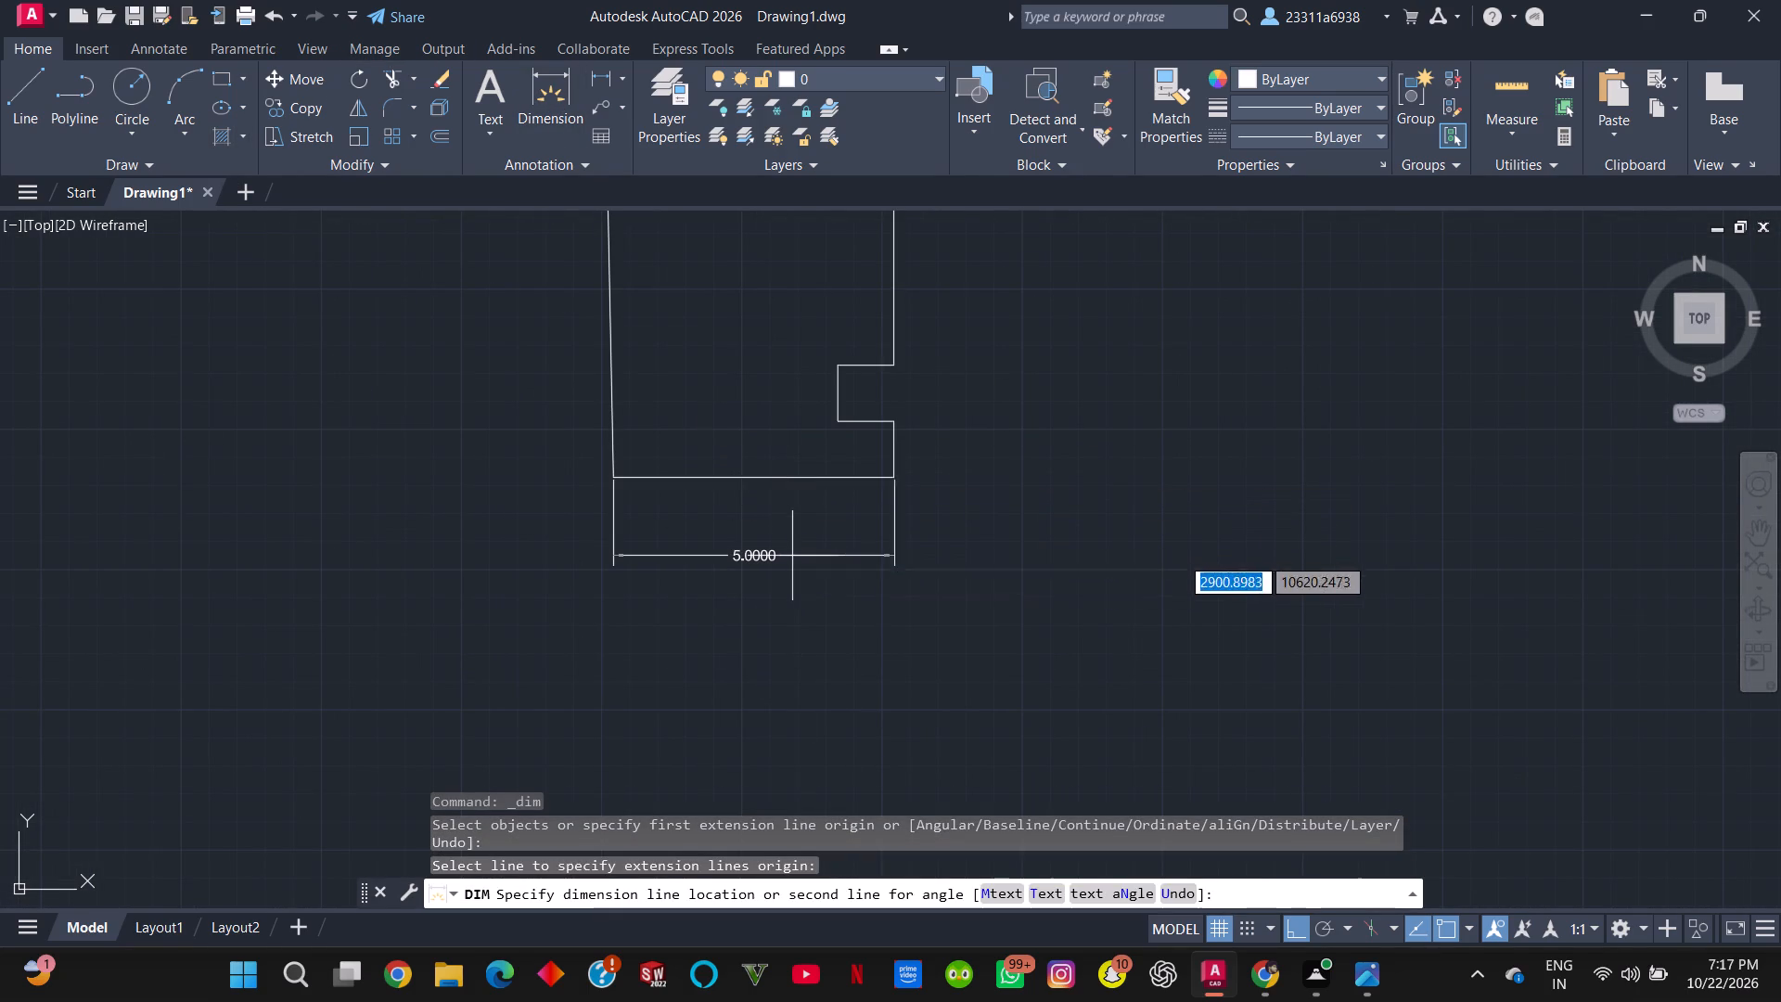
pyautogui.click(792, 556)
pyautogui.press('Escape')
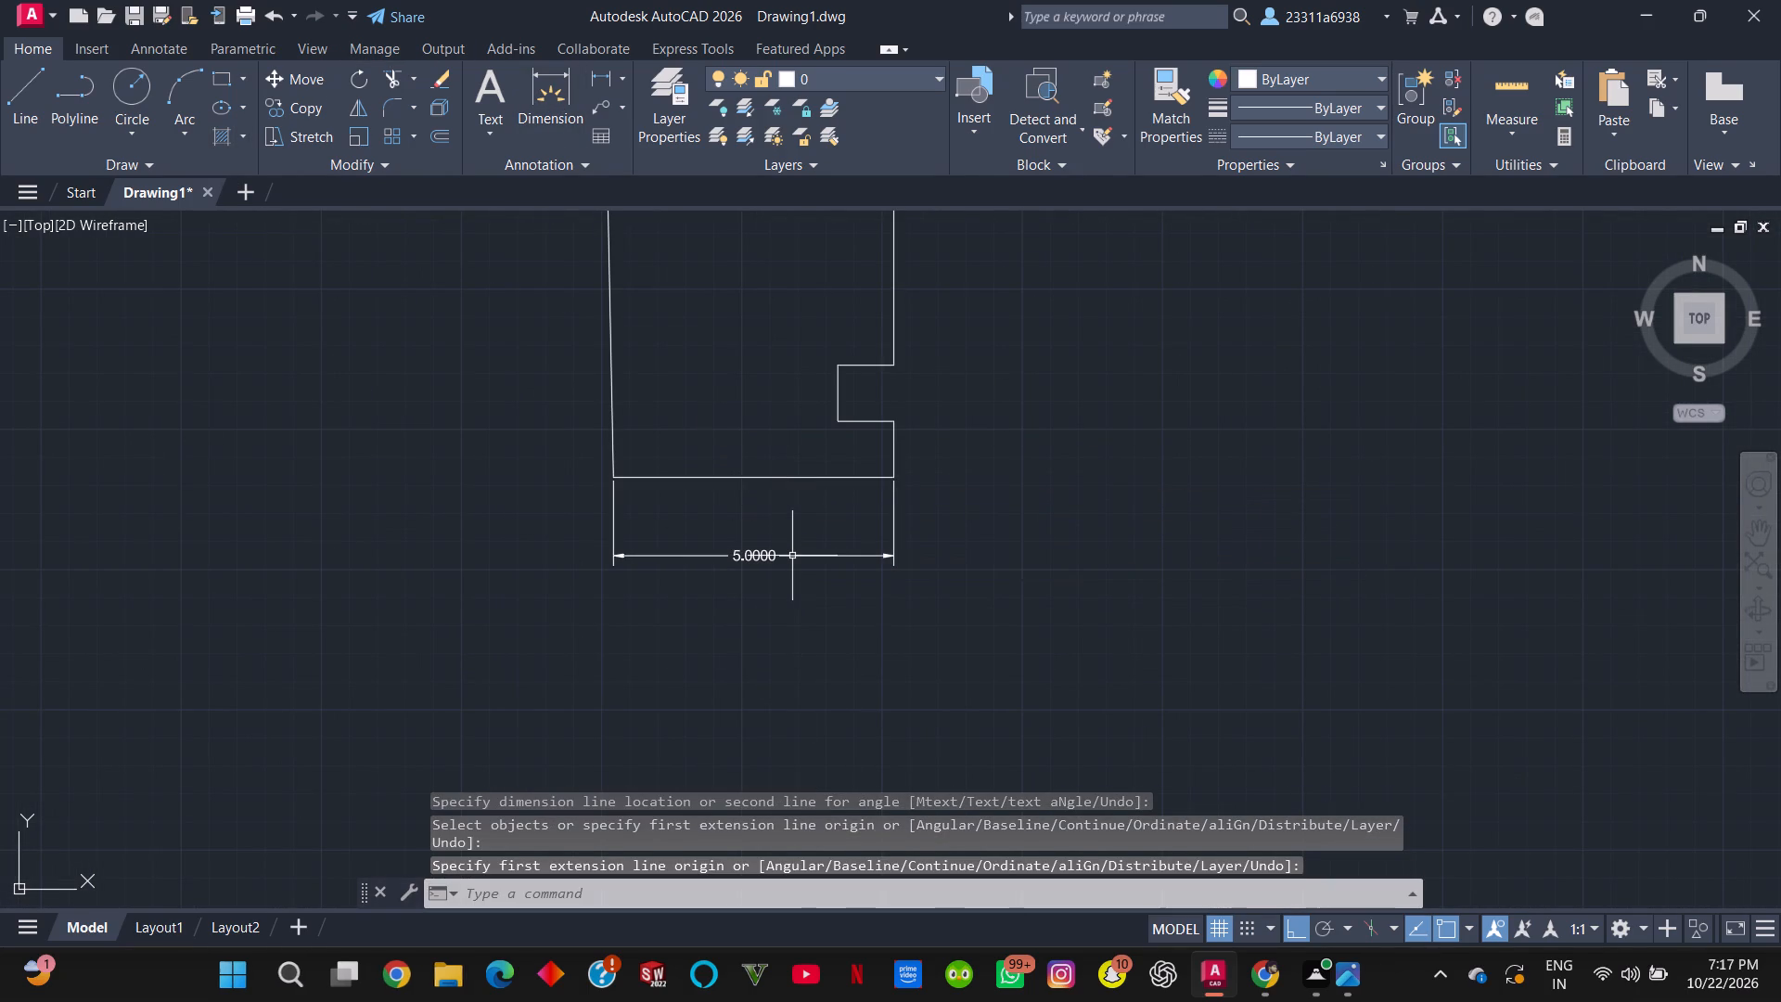
# Dismiss the Windows Update notice and undo back through the dimension, the tall profile and the earlier stepped outline until the drawing is empty.
pyautogui.hotkey('ctrl', 'z')
pyautogui.hotkey('ctrl', 'z')
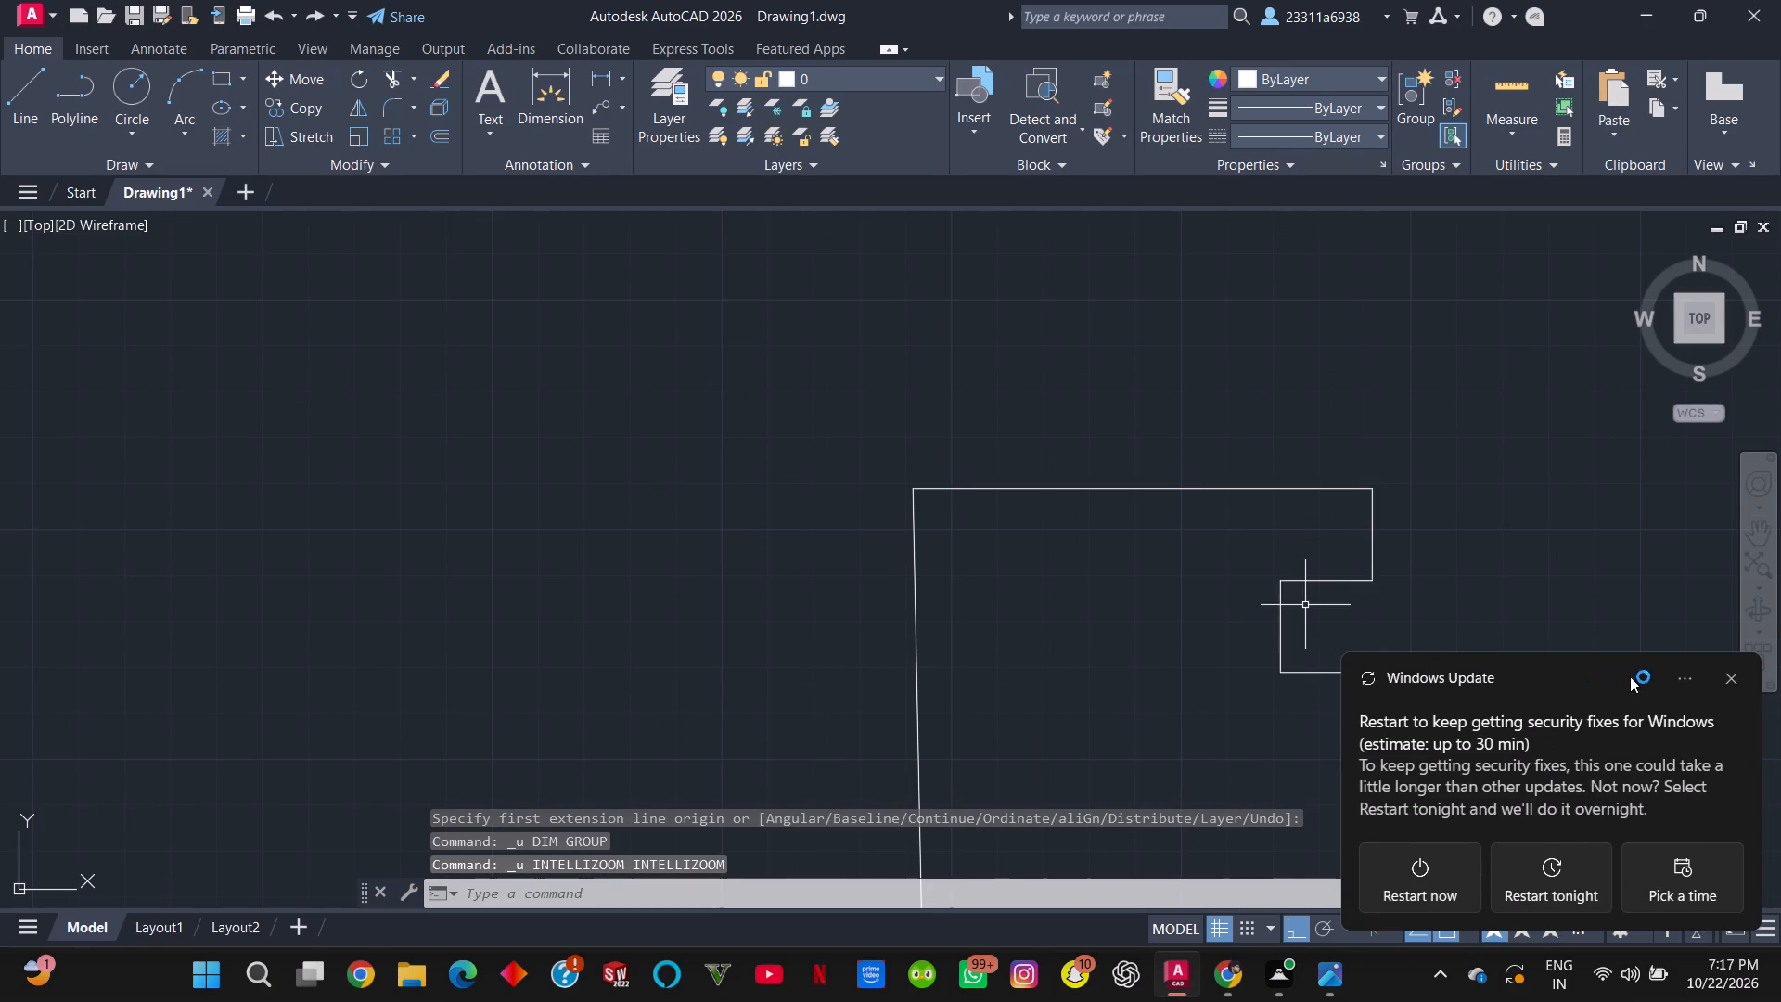
pyautogui.keyDown('ctrl'); pyautogui.click(1722, 680); pyautogui.keyUp('ctrl')
pyautogui.hotkey('ctrl', 'z')
pyautogui.hotkey('ctrl', 'z')
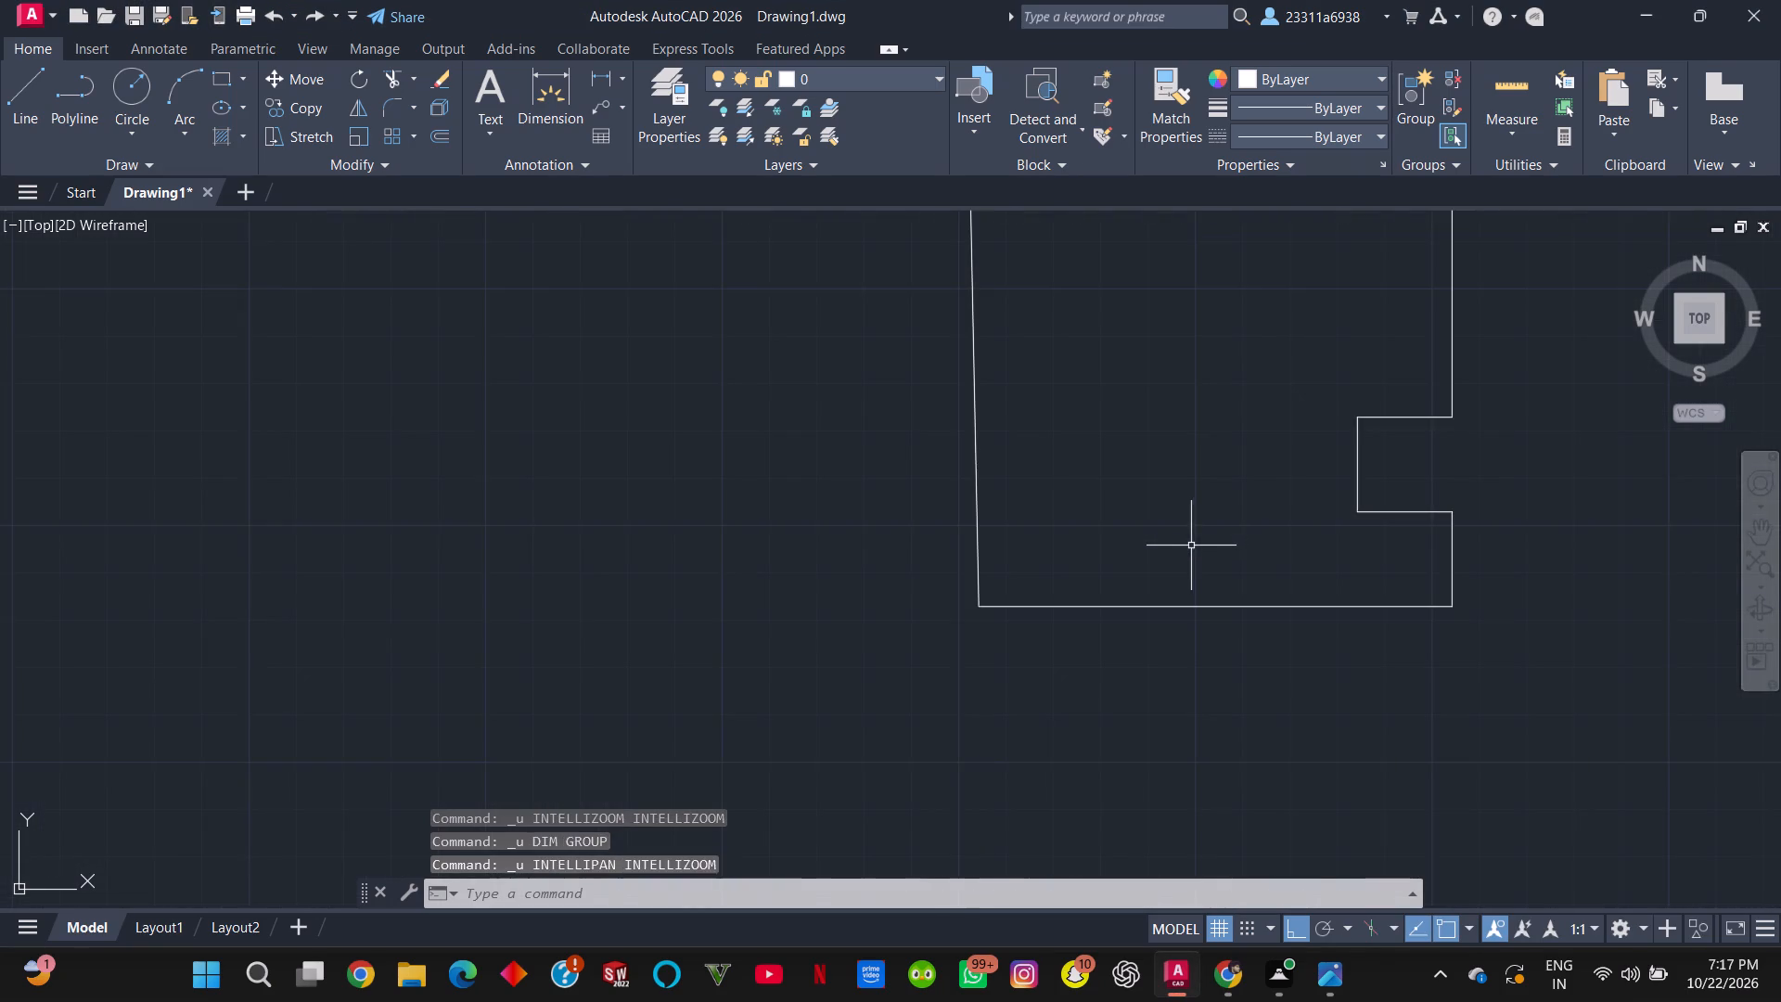
pyautogui.hotkey('ctrl', 'z')
pyautogui.hotkey('ctrl', 'z')
pyautogui.hotkey('ctrl', 'z')
pyautogui.hotkey('ctrl', 'z')
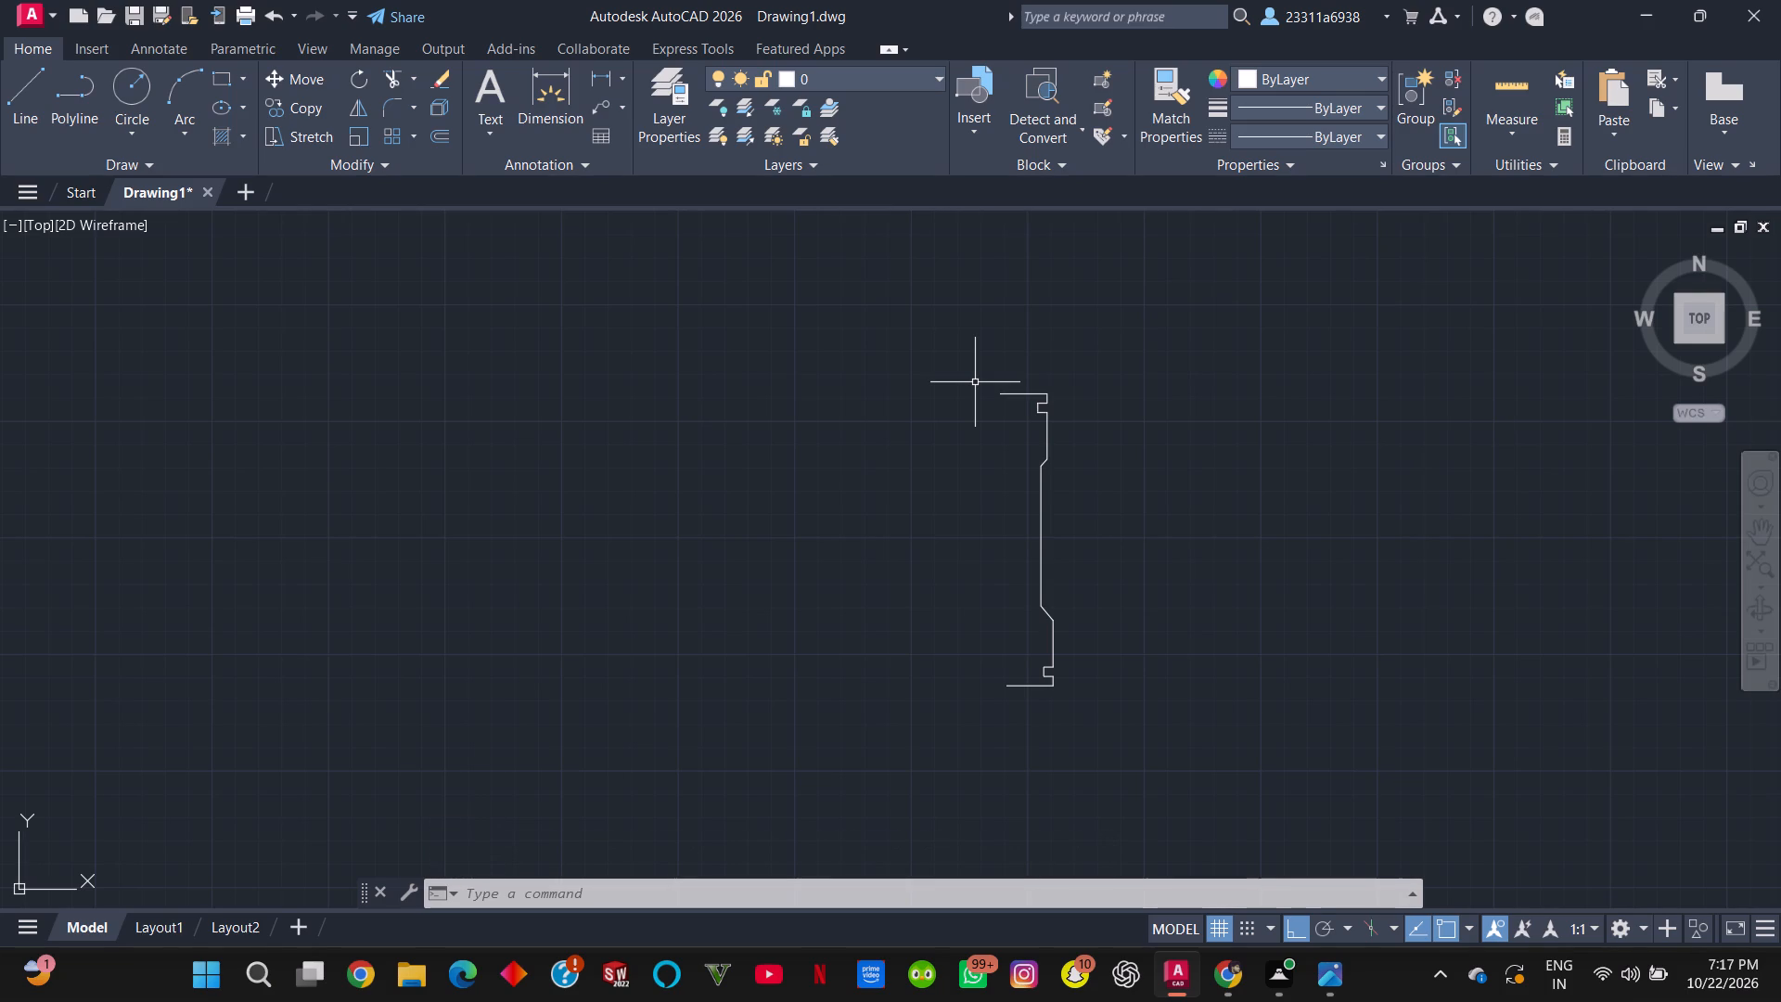
pyautogui.hotkey('ctrl', 'z')
pyautogui.hotkey('ctrl', 'z')
pyautogui.hotkey('ctrl', 'z')
pyautogui.hotkey('ctrl', 'z')
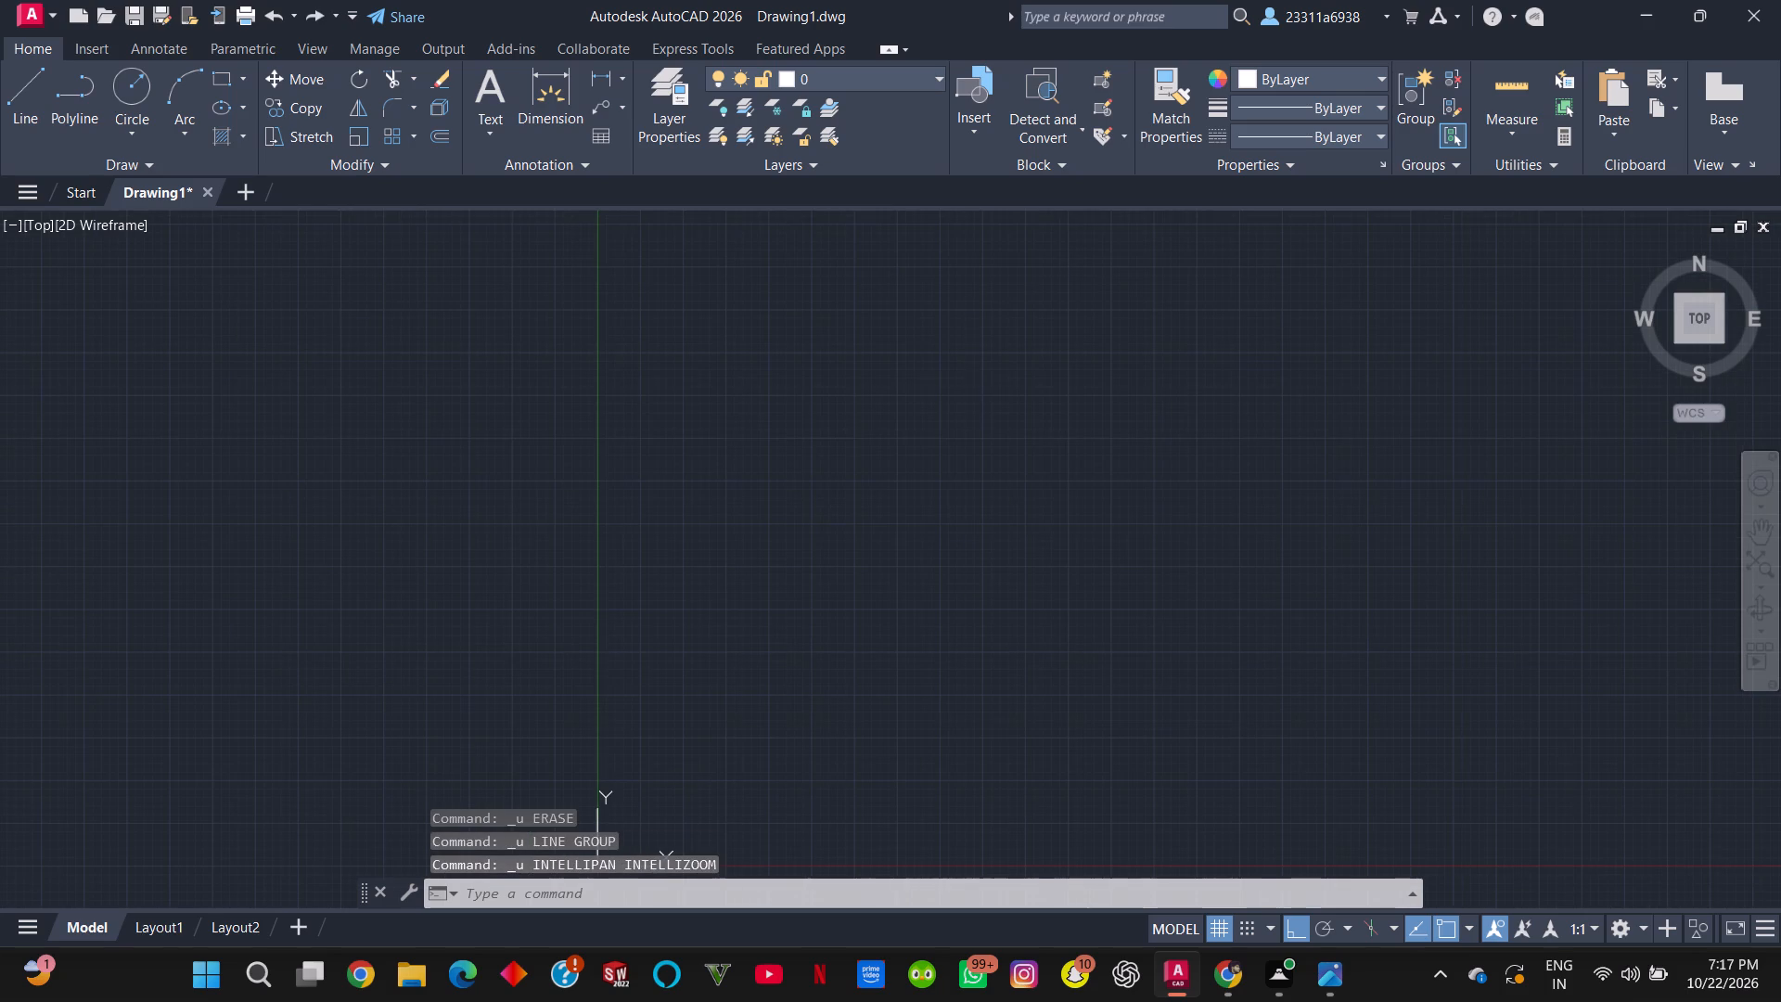
pyautogui.hotkey('ctrl', 'z')
pyautogui.hotkey('ctrl', 'z')
pyautogui.hotkey('ctrl', 'z')
pyautogui.hotkey('ctrl', 'z')
pyautogui.hotkey('ctrl', 'z')
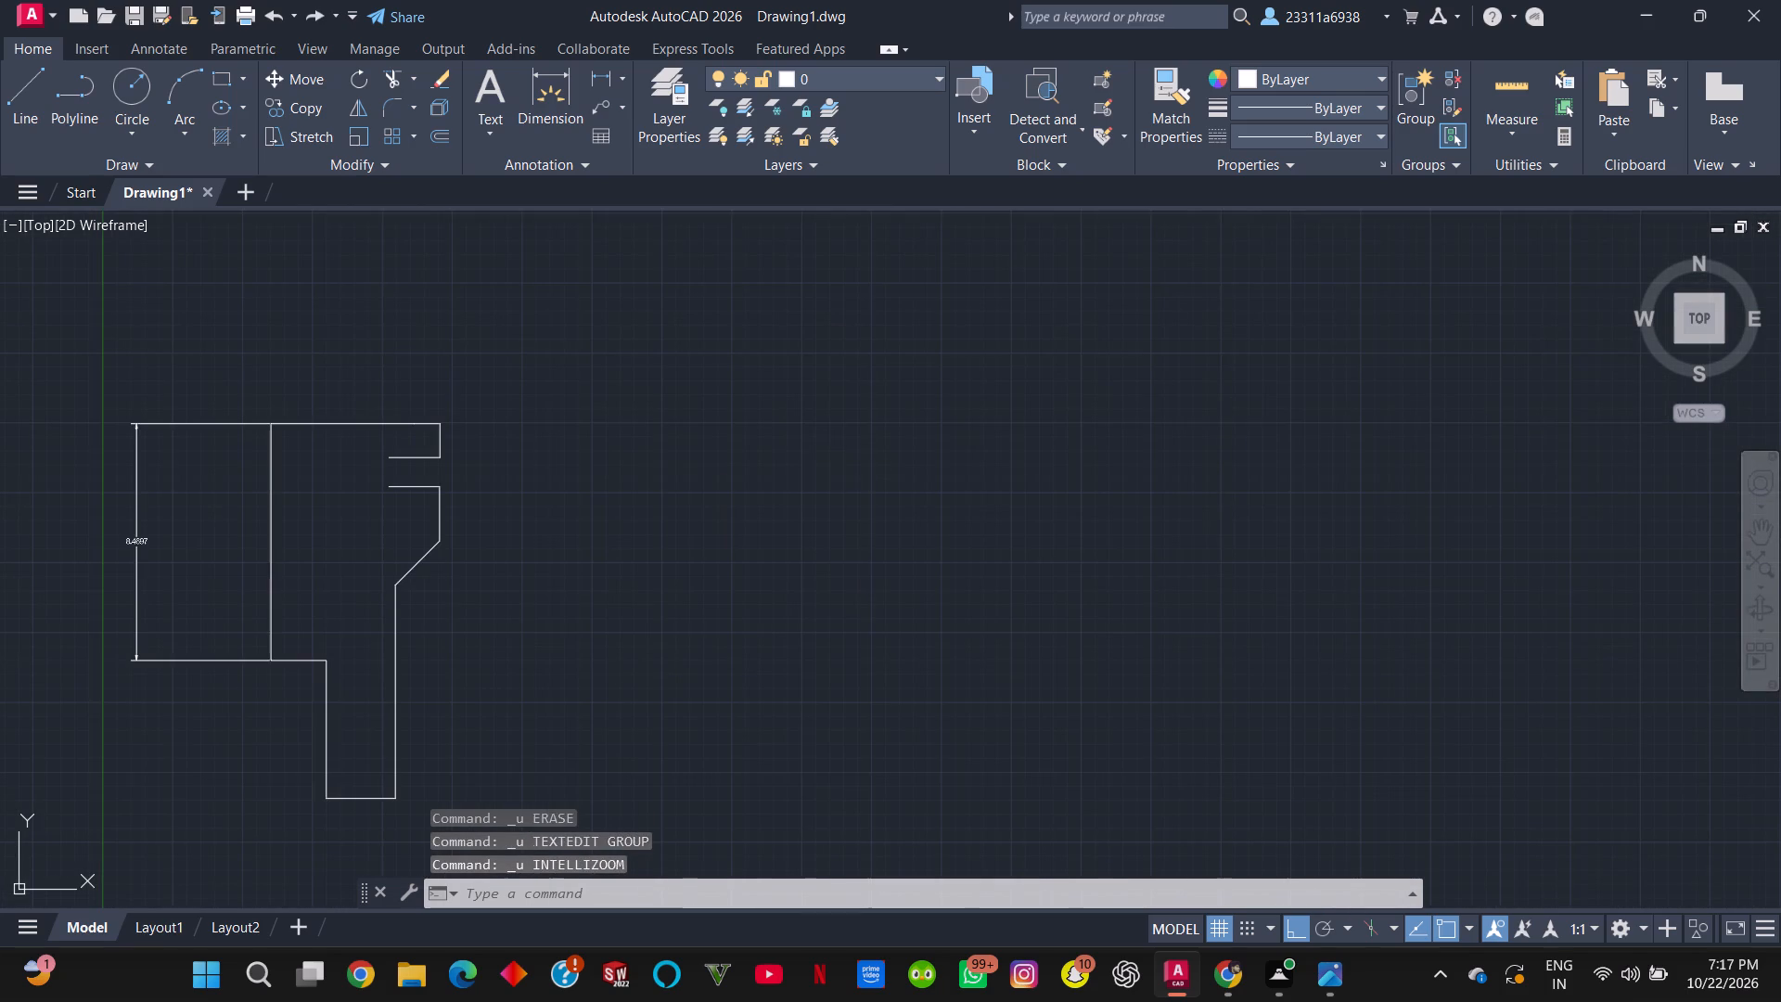
pyautogui.hotkey('ctrl', 'z')
pyautogui.hotkey('ctrl', 'z')
pyautogui.hotkey('ctrl', 'z')
pyautogui.hotkey('ctrl', 'z')
pyautogui.hotkey('ctrl', 'z')
pyautogui.hotkey('ctrl', 'z')
pyautogui.hotkey('ctrl', 'z')
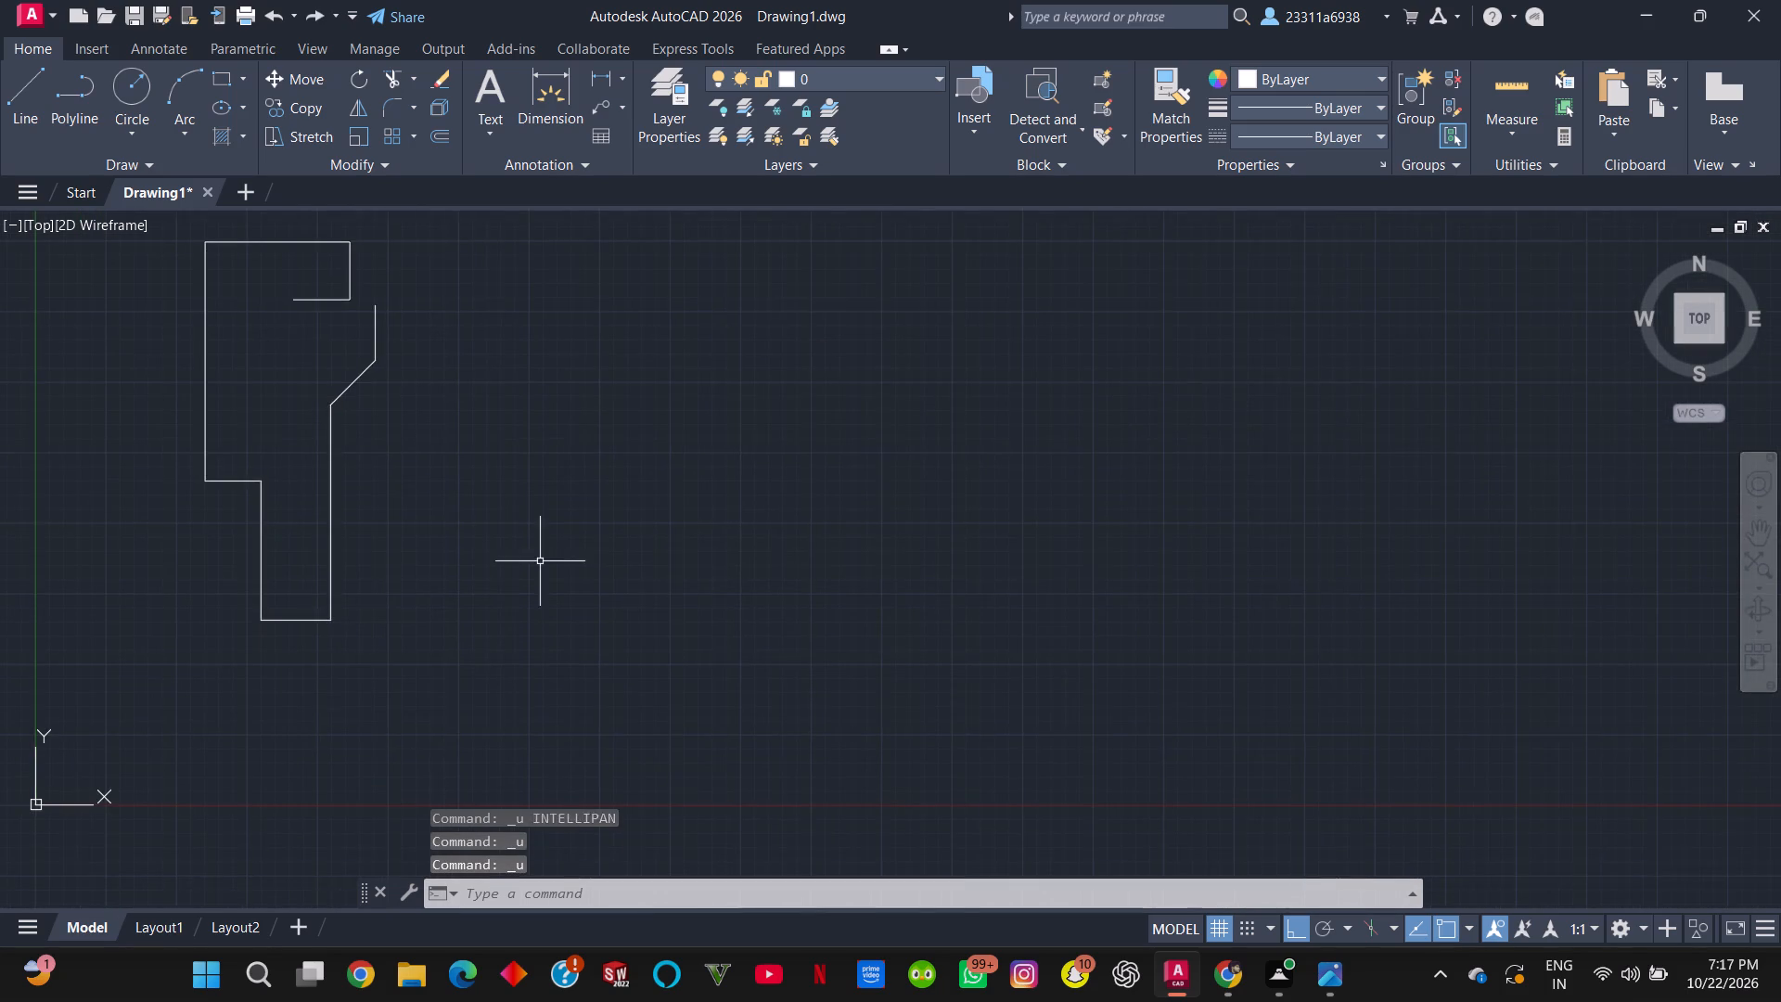
pyautogui.hotkey('ctrl', 'z')
pyautogui.hotkey('ctrl', 'z')
pyautogui.hotkey('ctrl', 'z')
pyautogui.hotkey('ctrl', 'z')
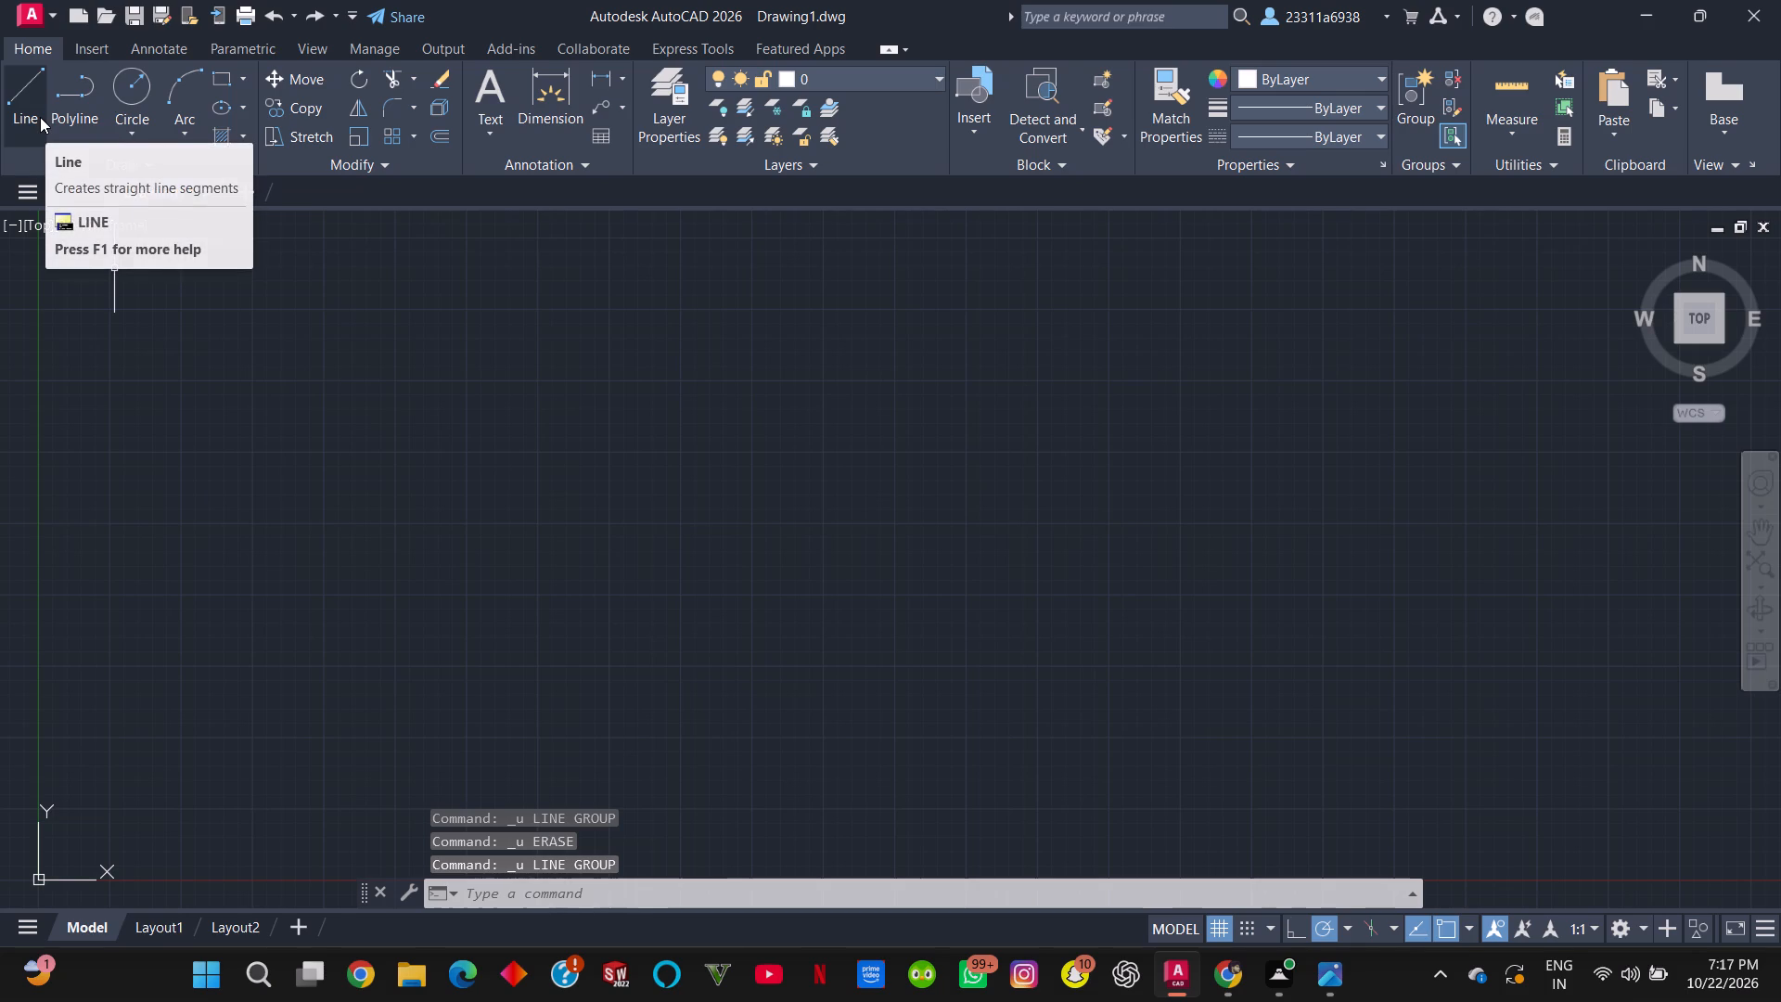
# Draw a horizontal construction ray (RAY) towards positive X, starting about 20 units right of and 12 units above the origin.
pyautogui.click(731, 900)
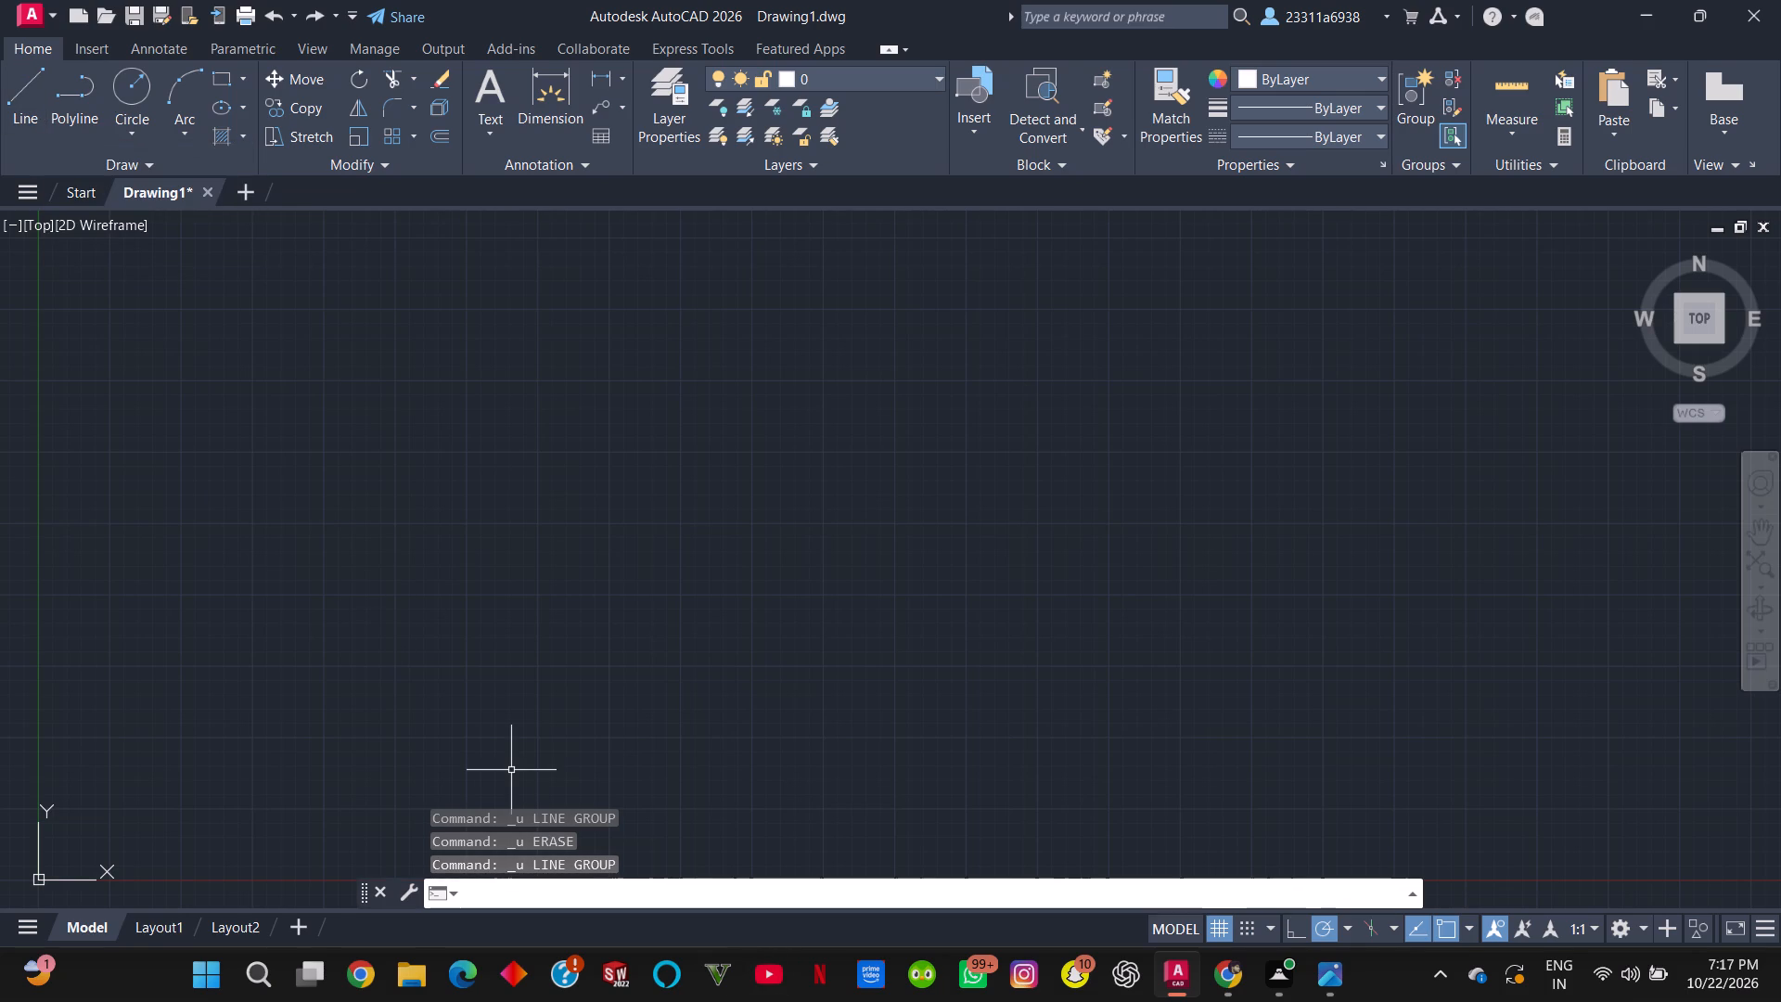
pyautogui.write('co')
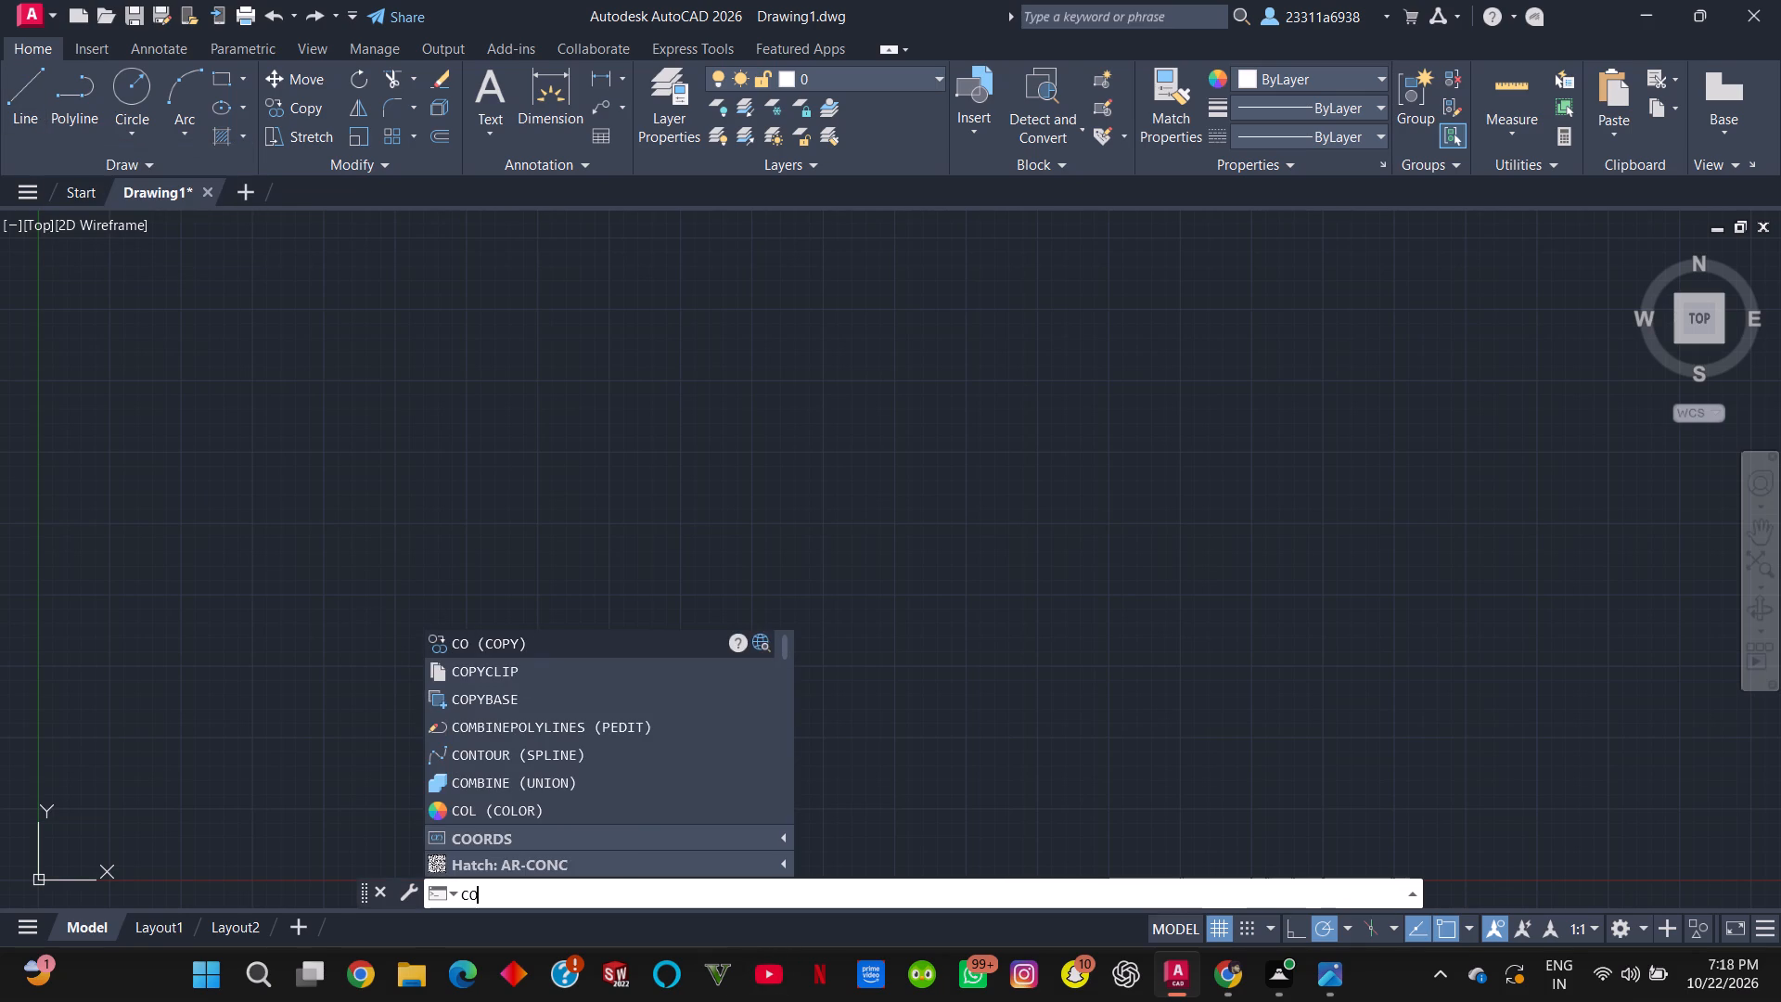
pyautogui.write('ns')
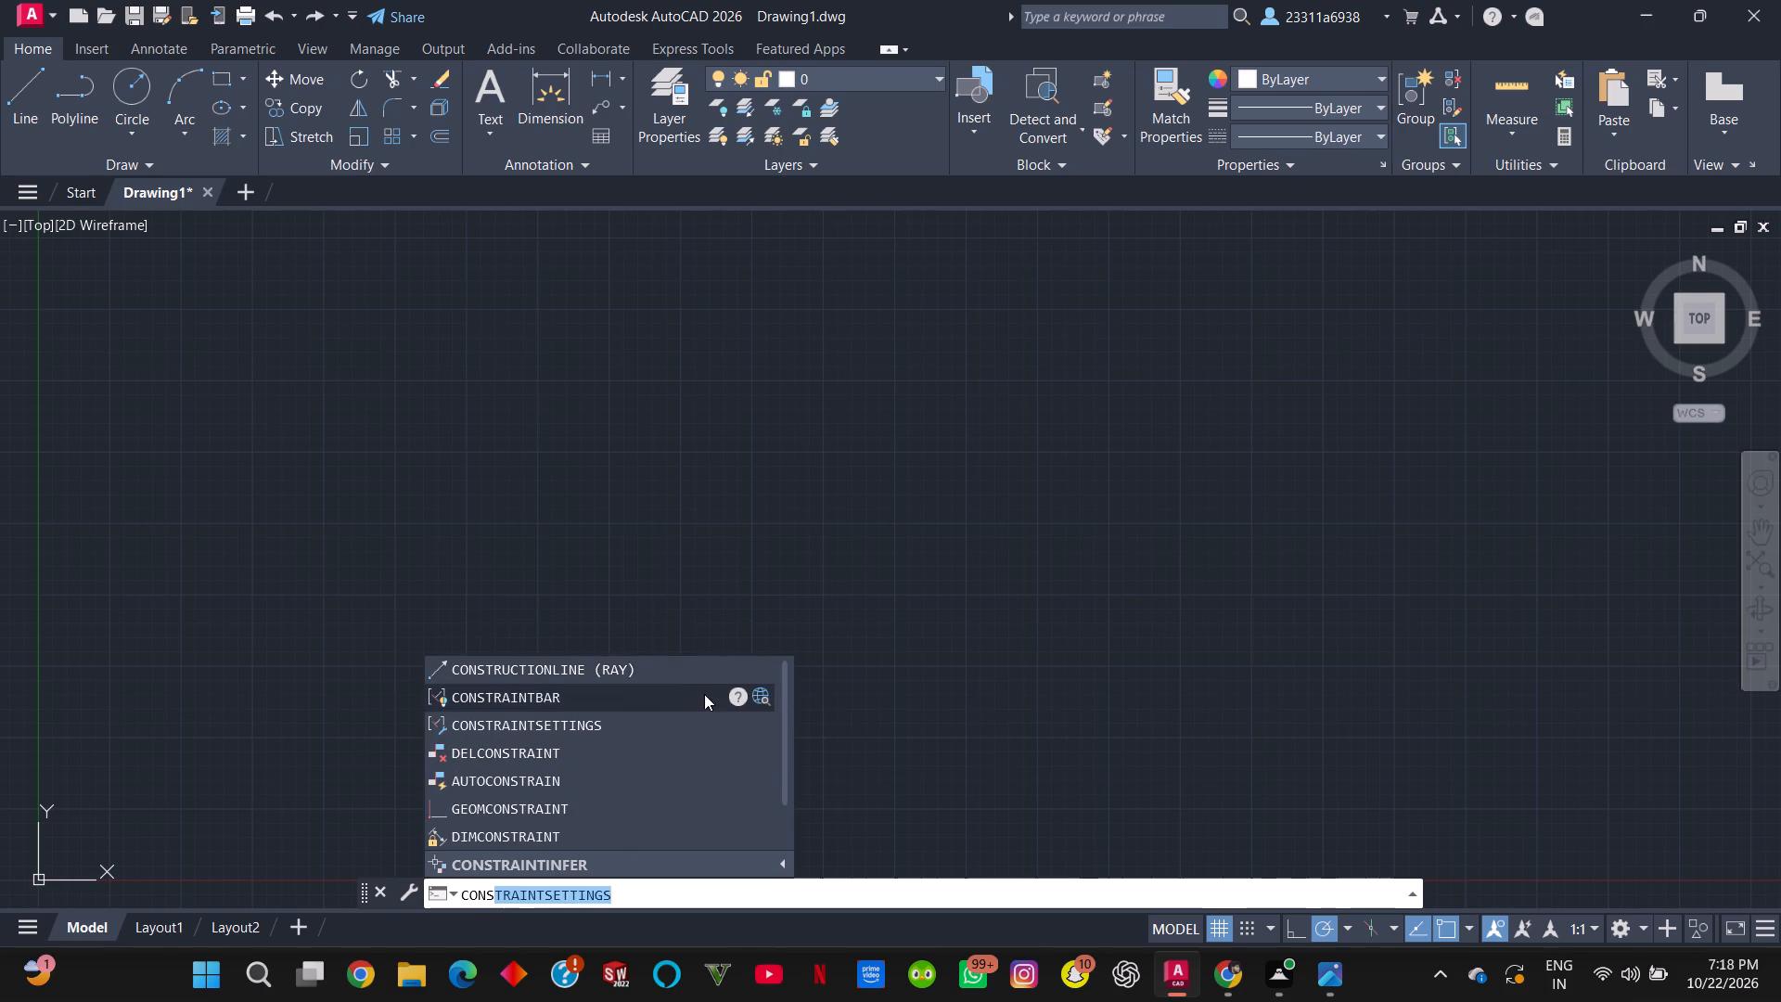
pyautogui.click(671, 671)
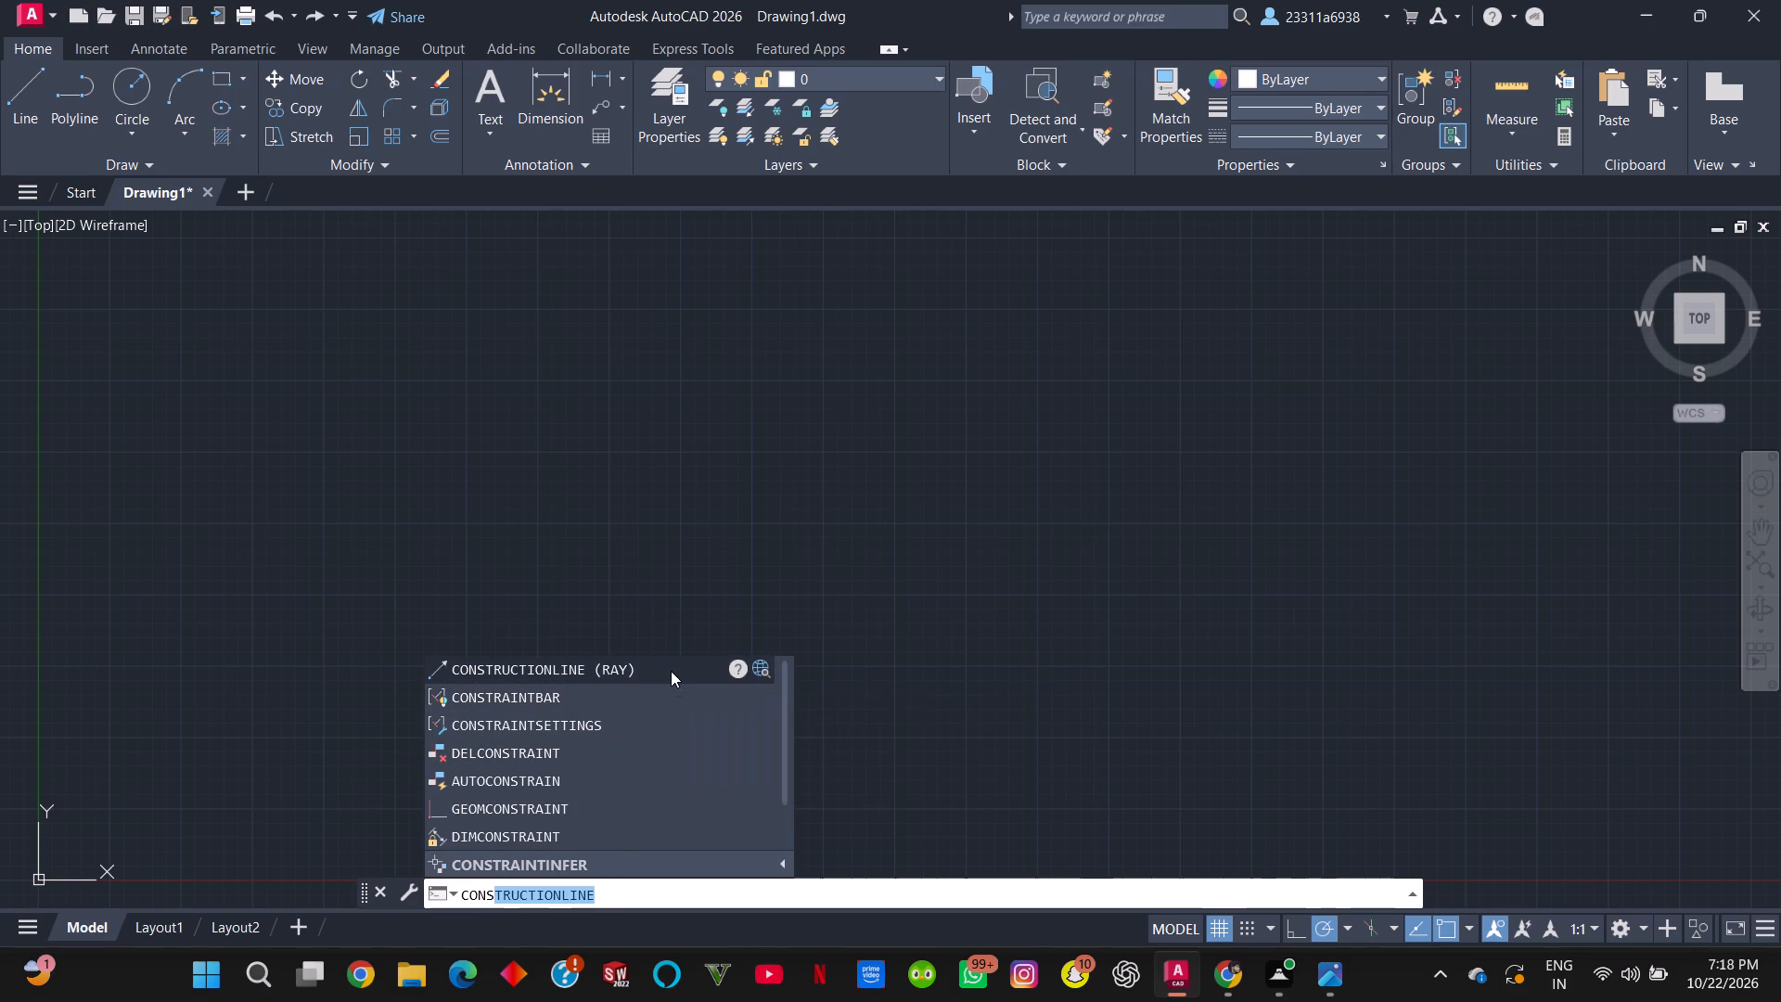
pyautogui.click(609, 527)
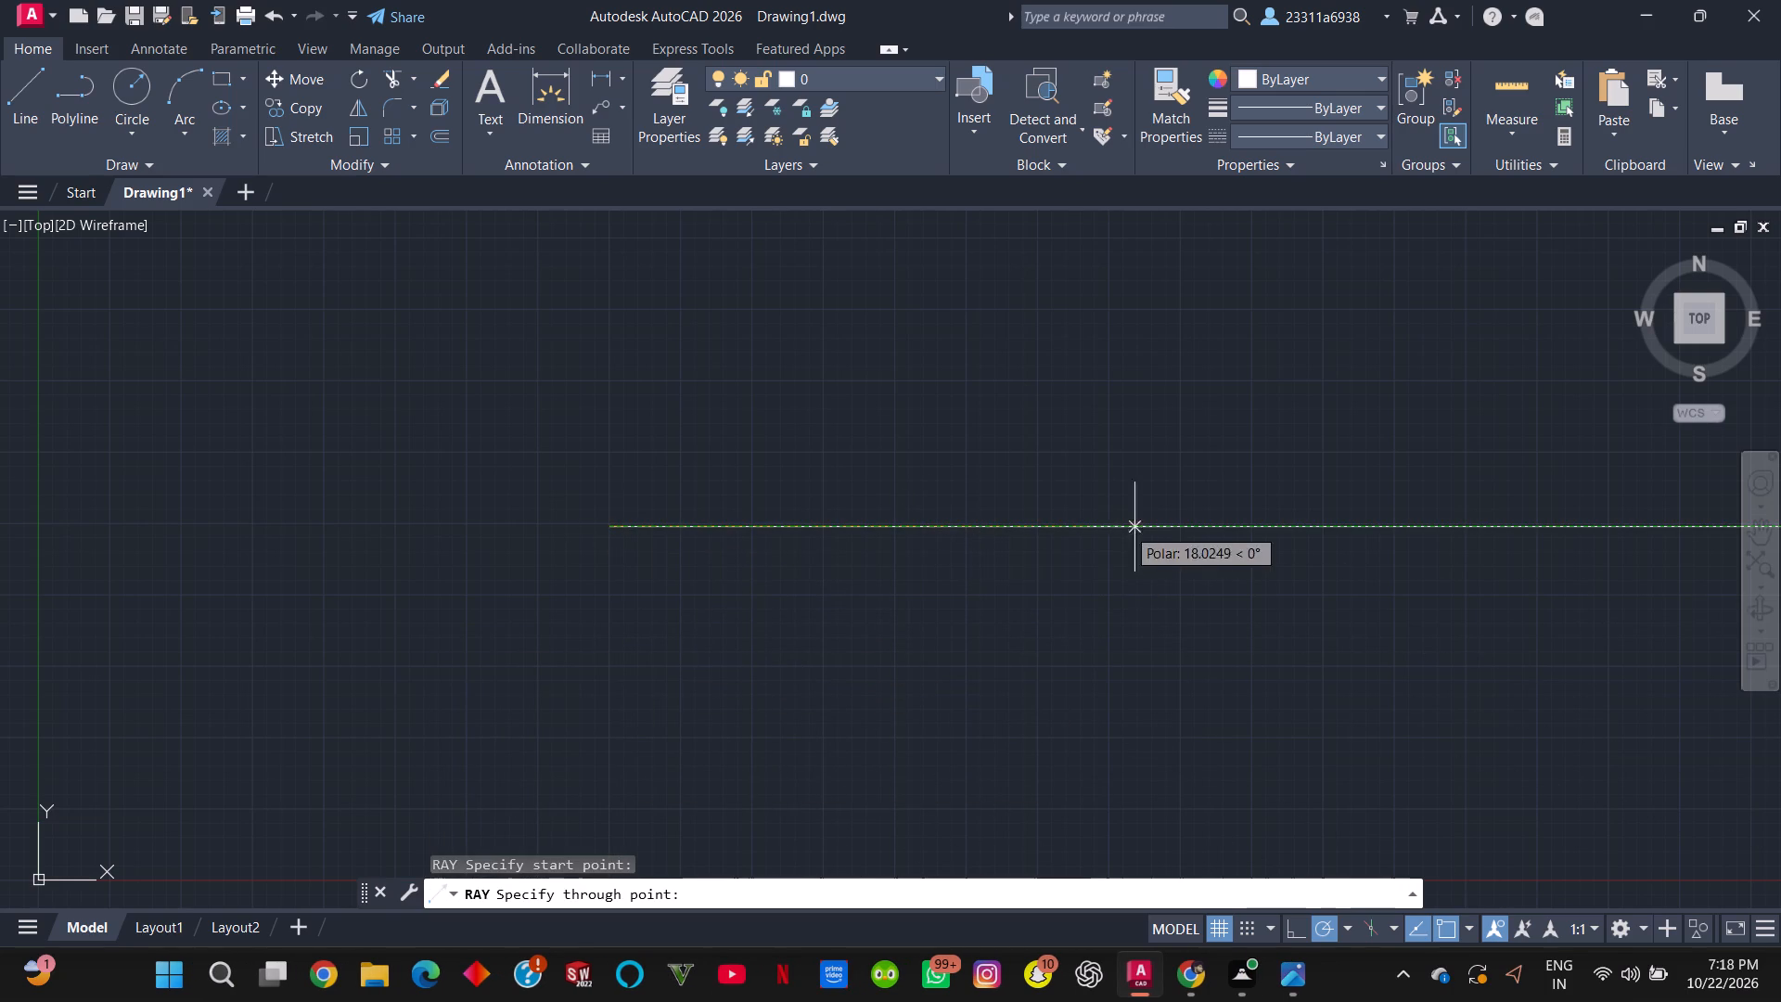
pyautogui.click(1285, 525)
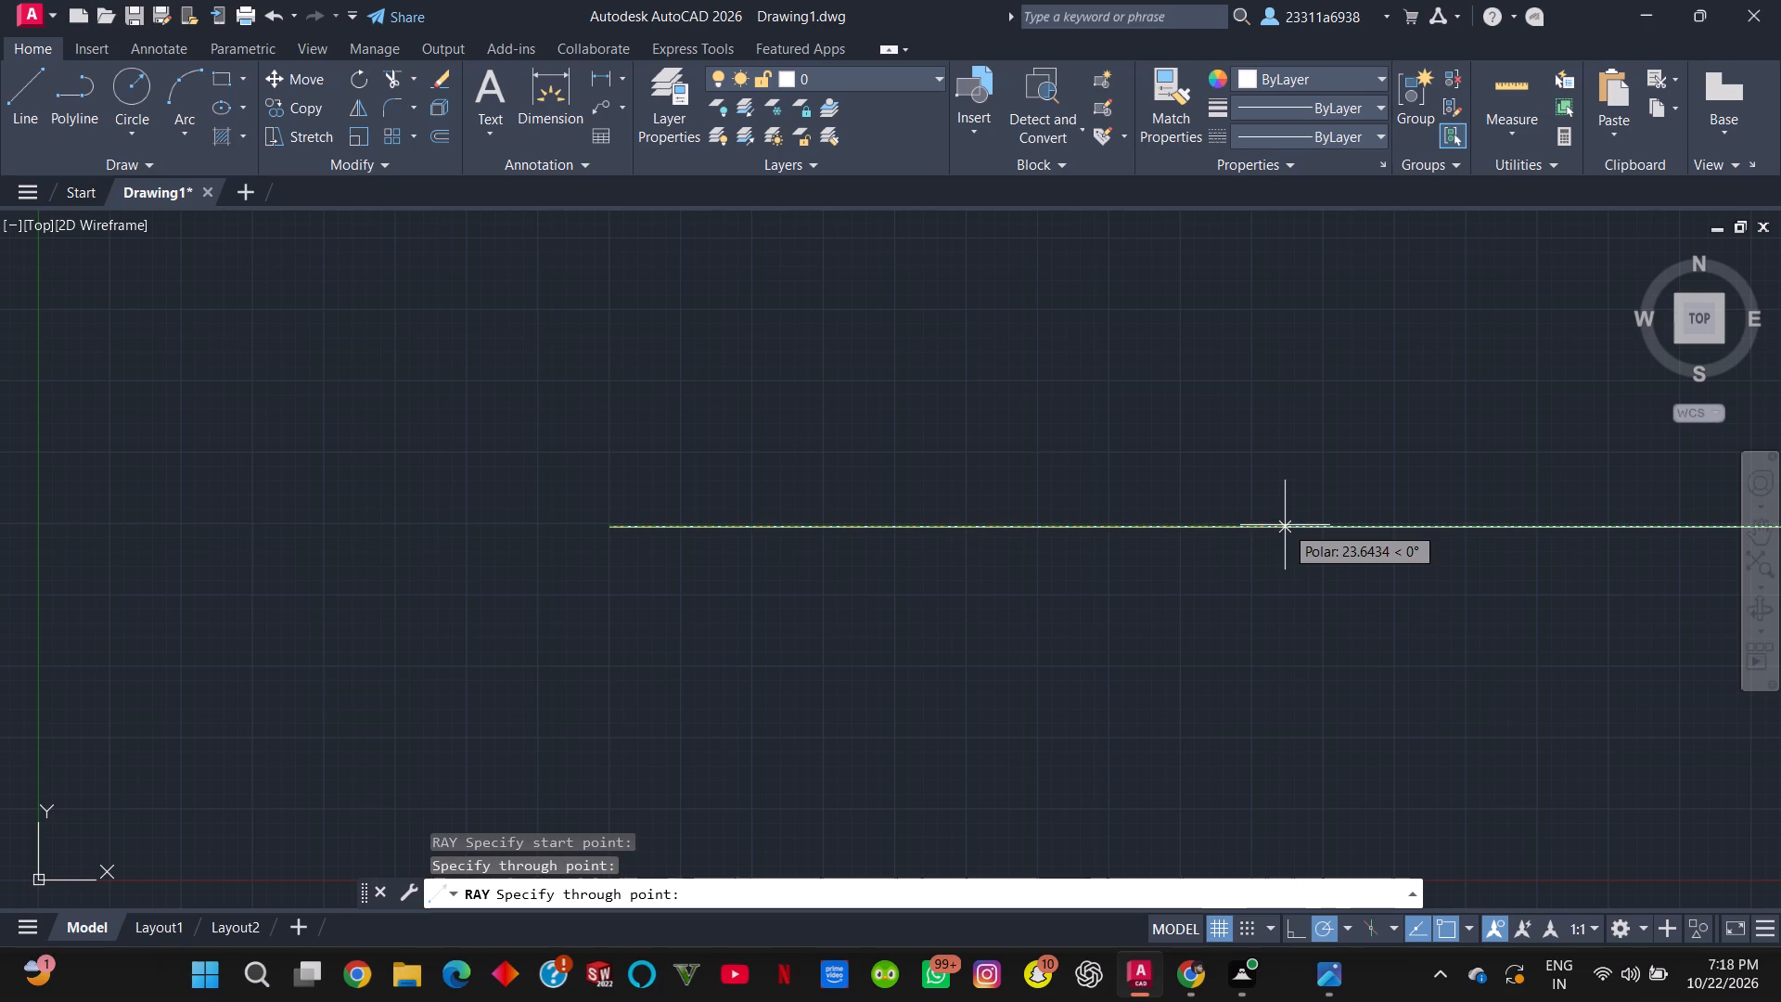
pyautogui.press('Escape')
pyautogui.scroll(1, 954, 686)
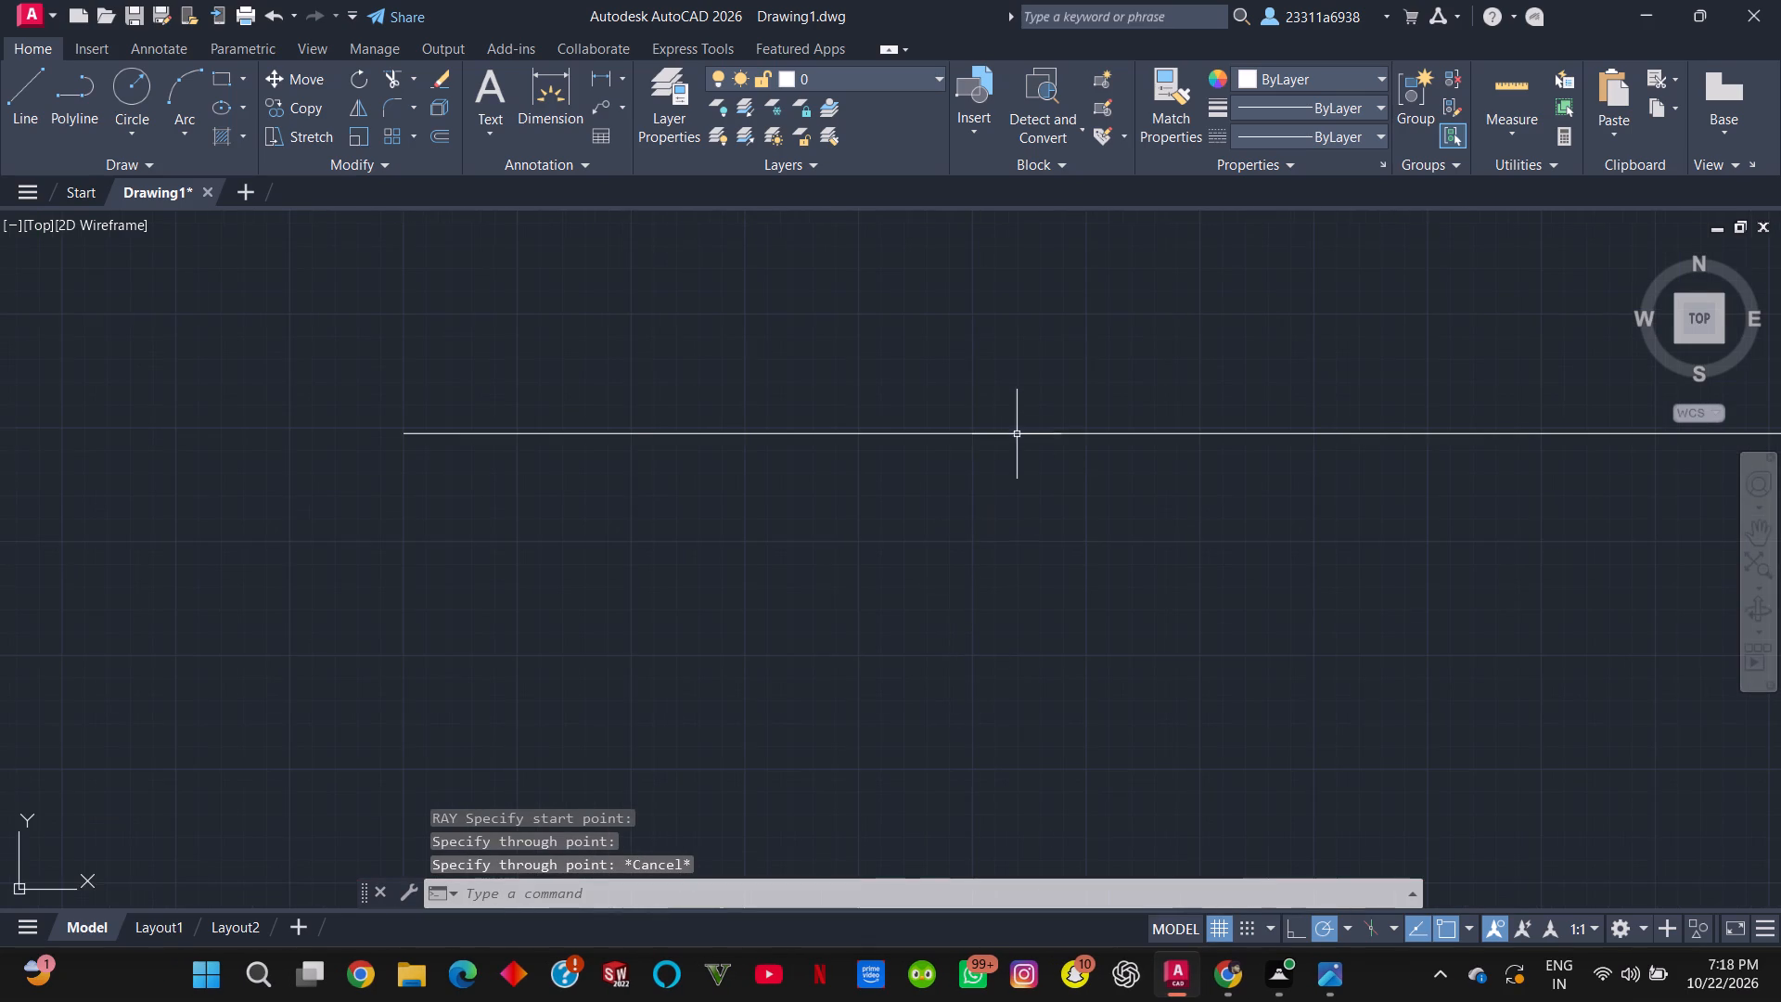
pyautogui.scroll(-1, 1027, 391)
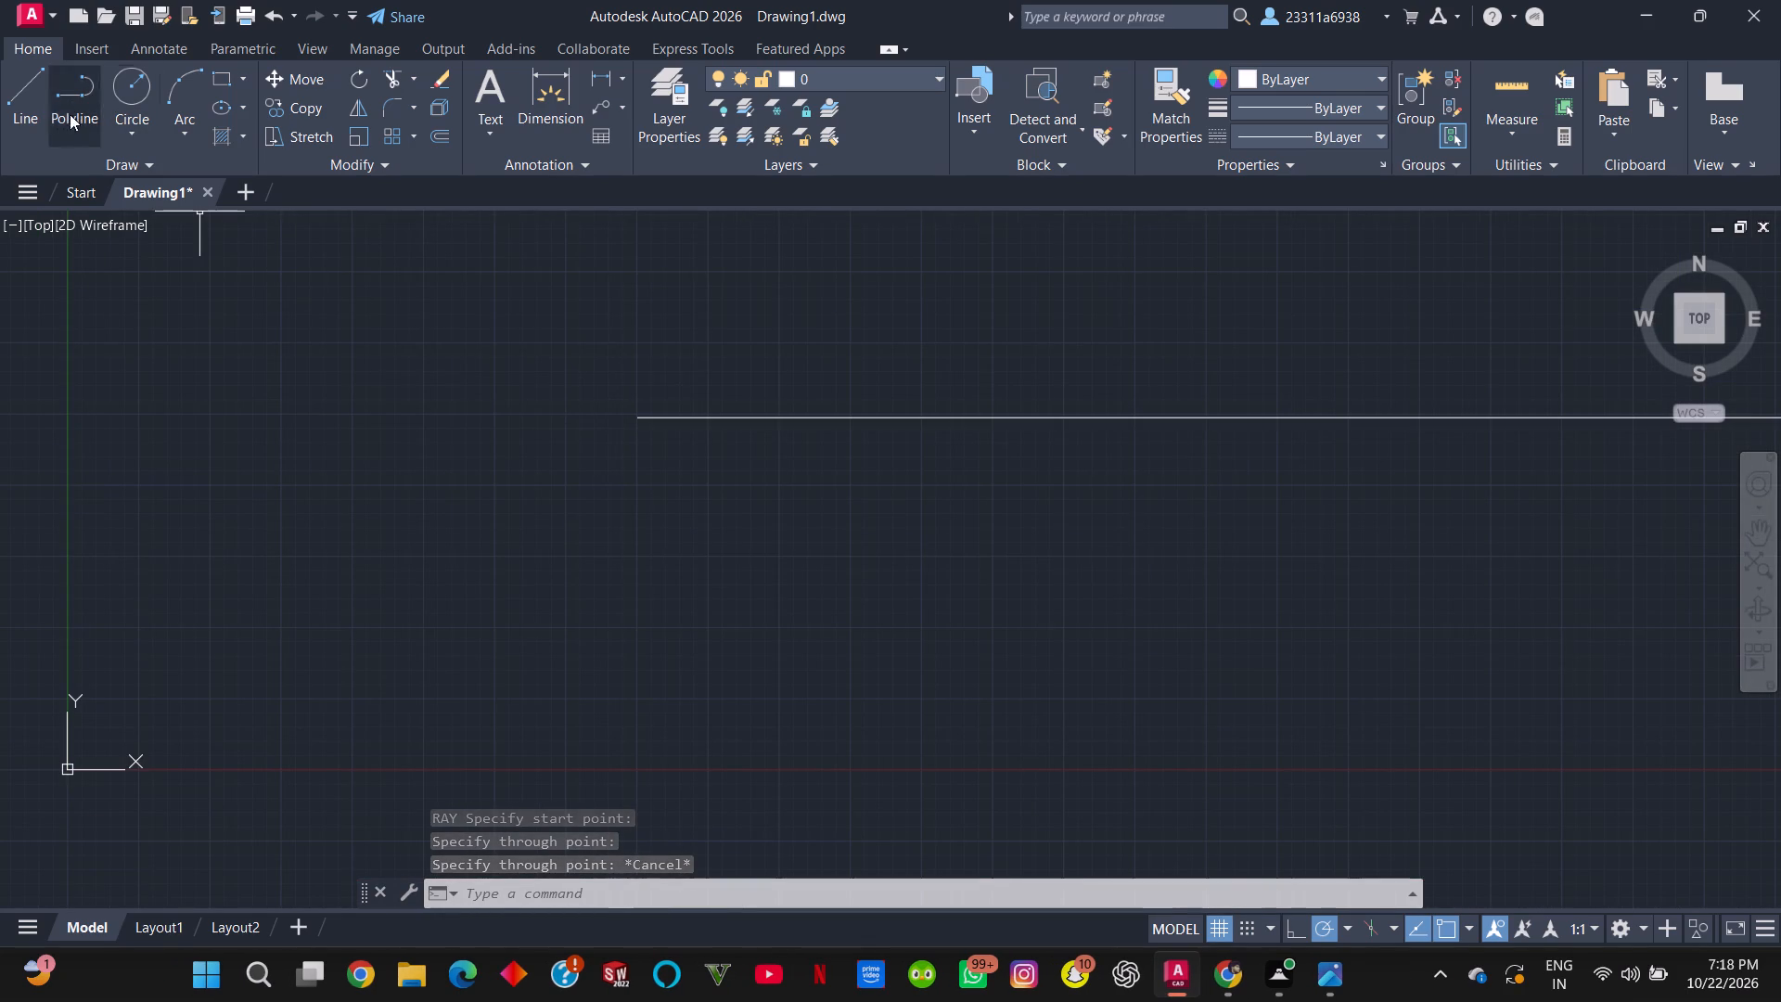
# Draw a vertical line 1 unit straight up from the ray's start point and end the line.
pyautogui.click(37, 95)
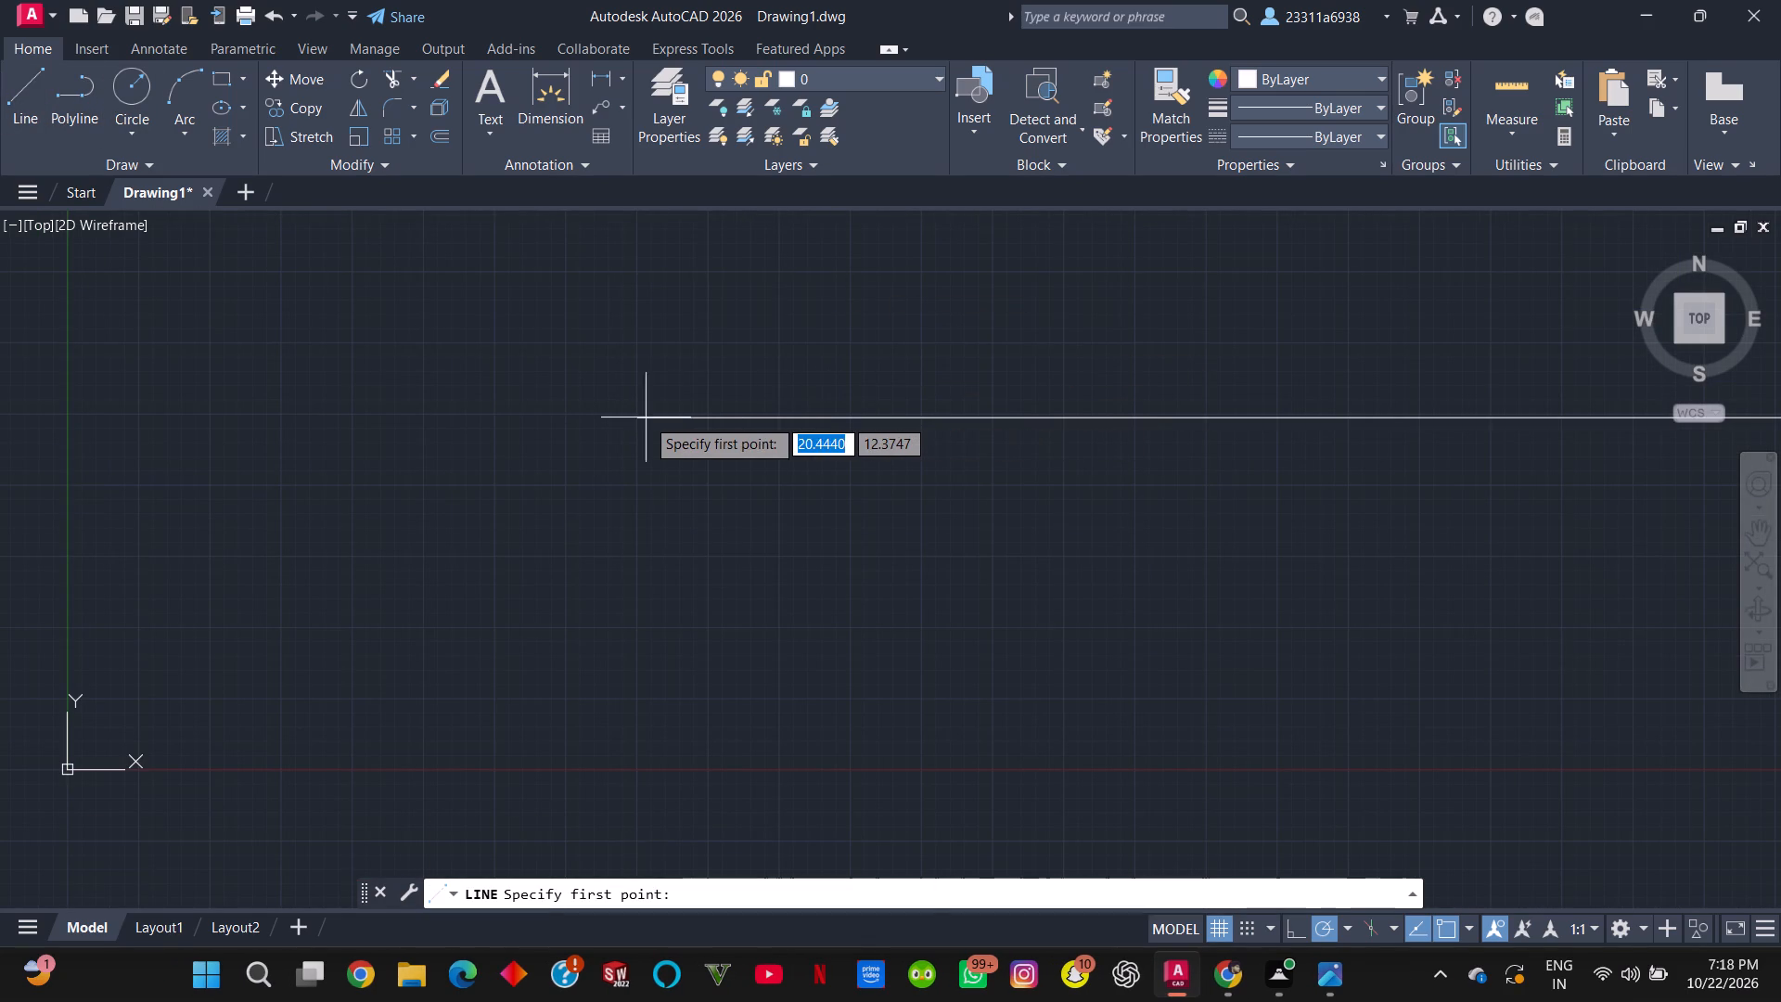
pyautogui.click(638, 417)
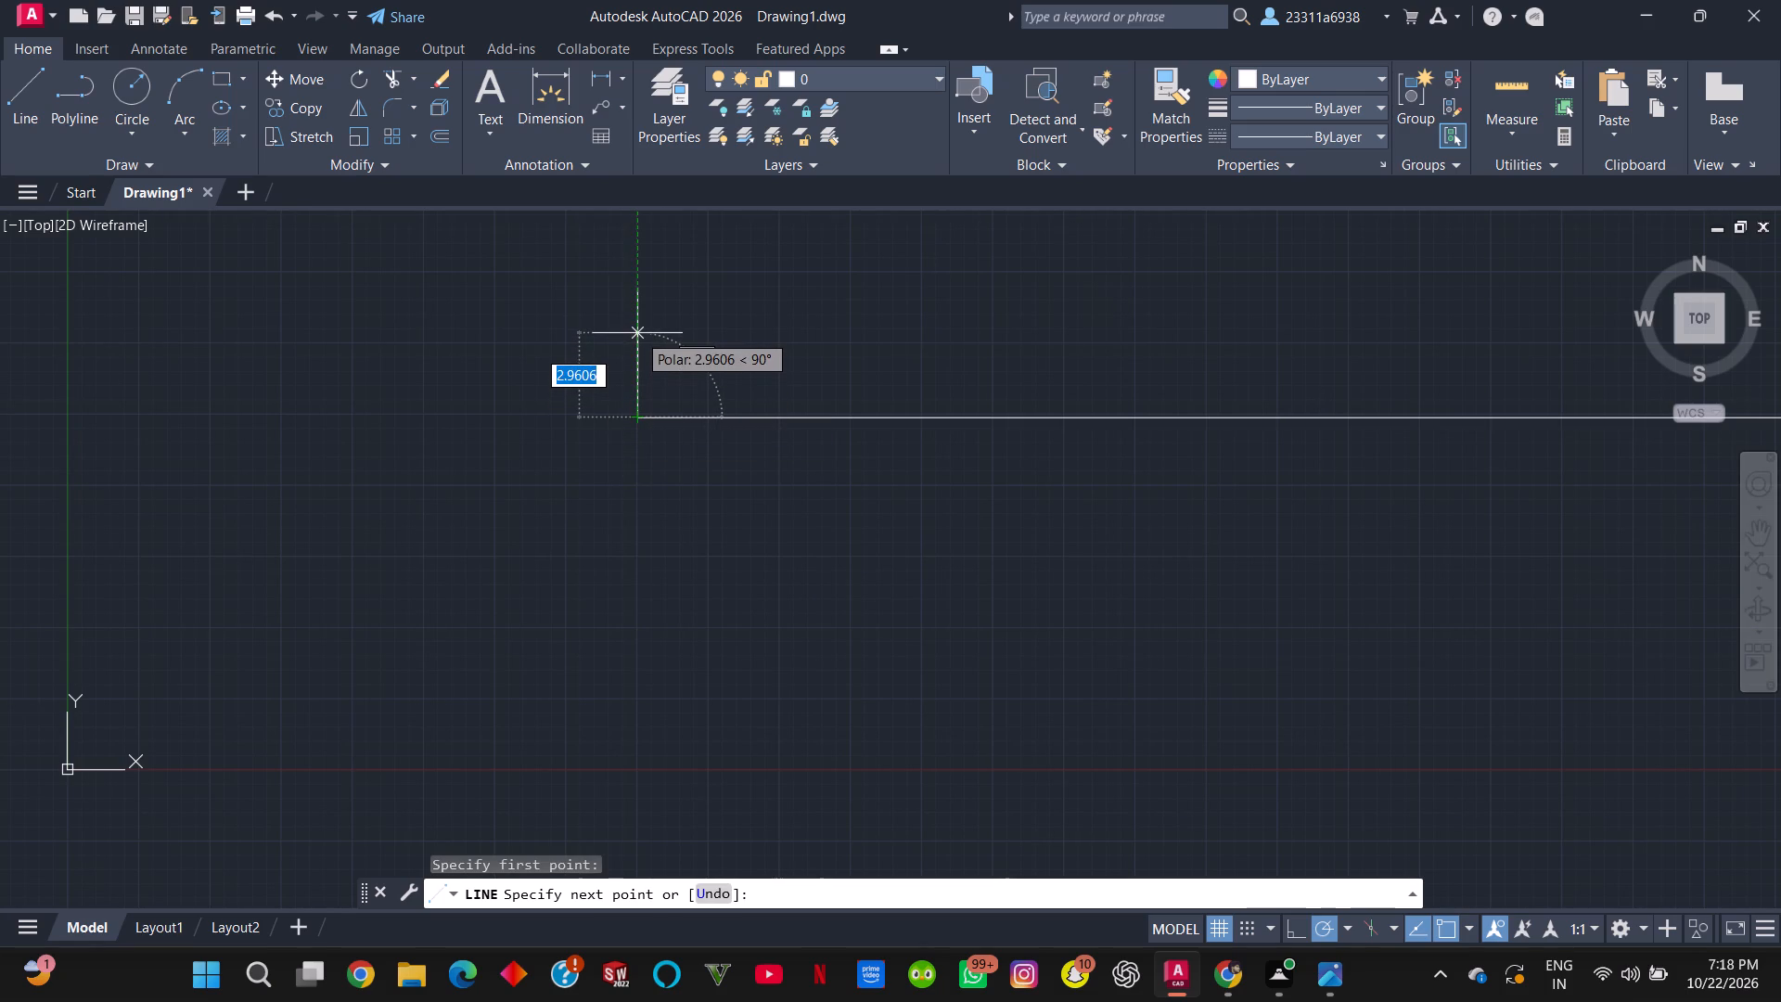
pyautogui.press('1')
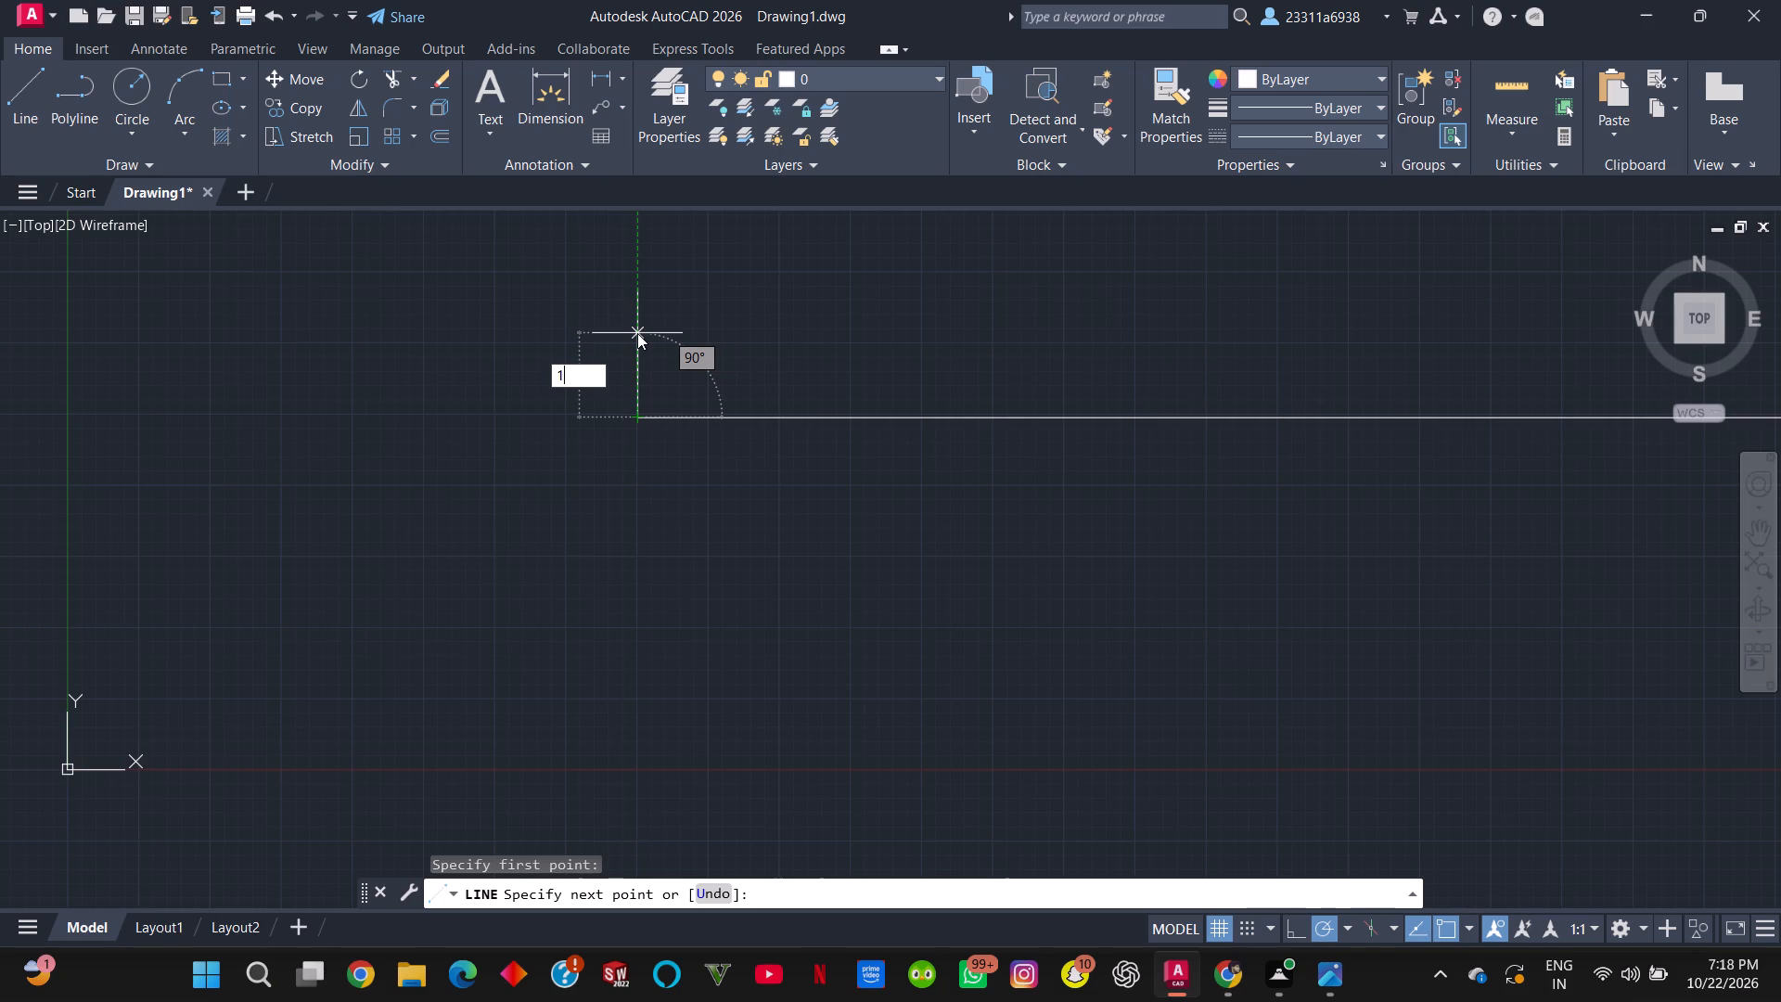
pyautogui.press('Return')
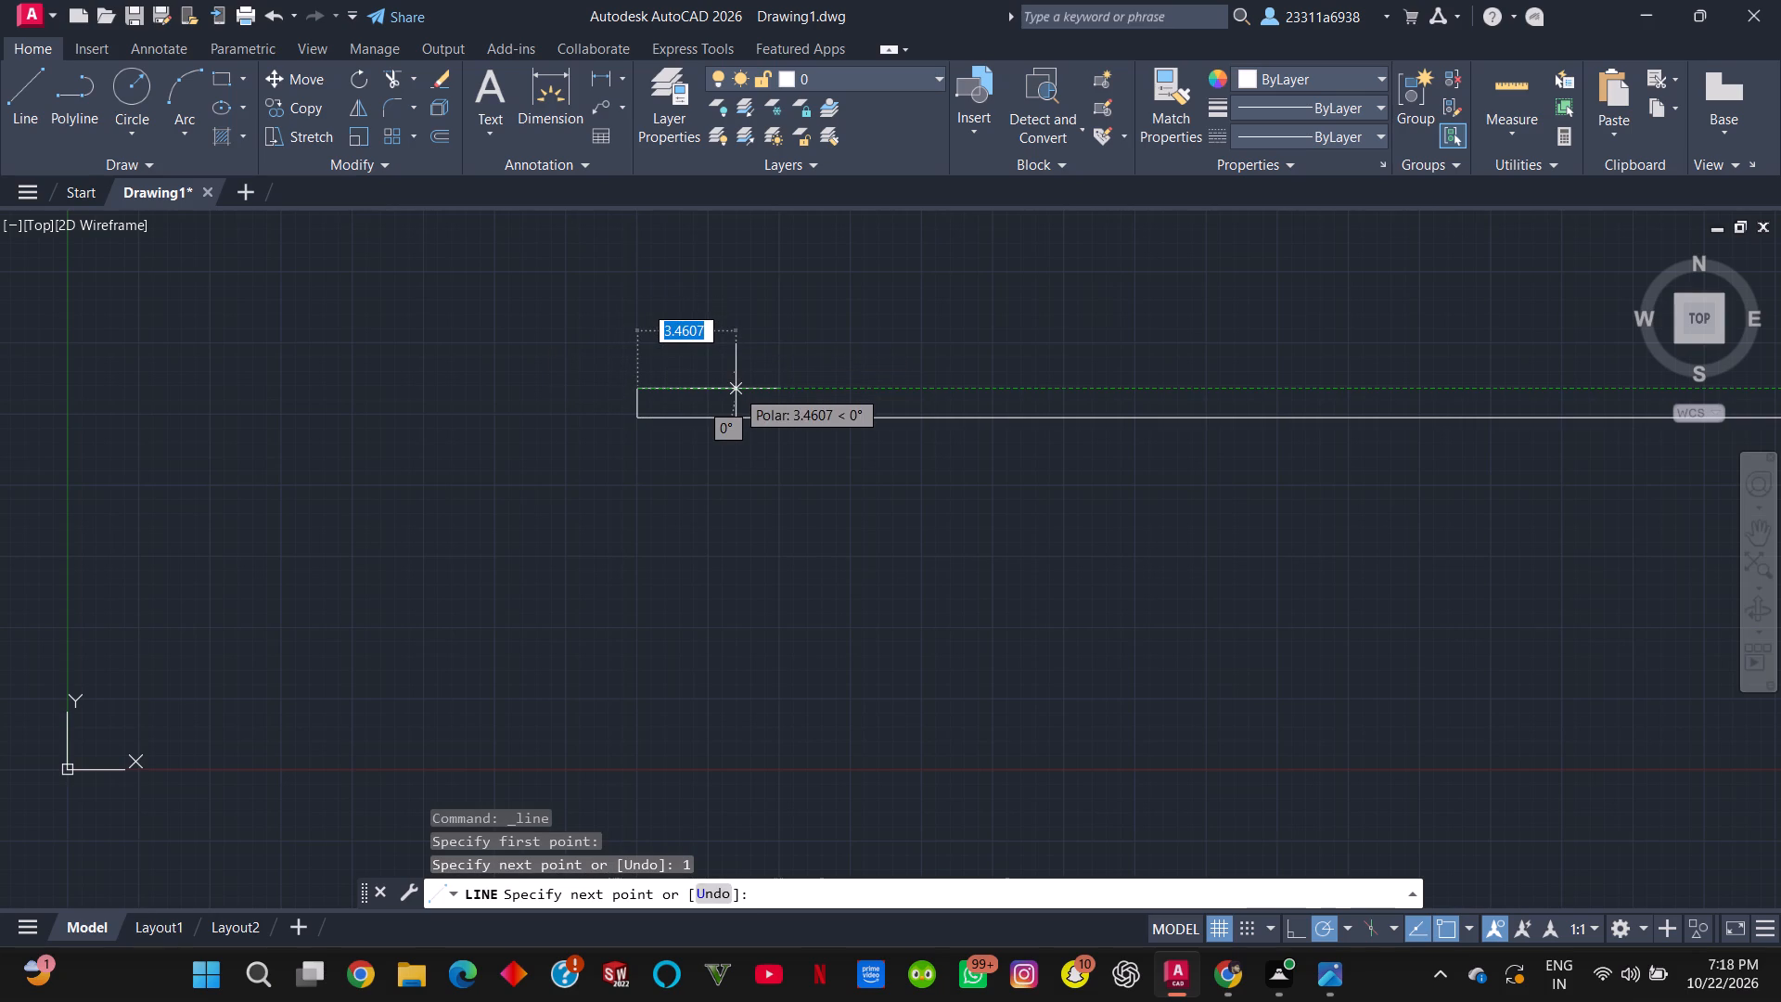
pyautogui.press('Escape')
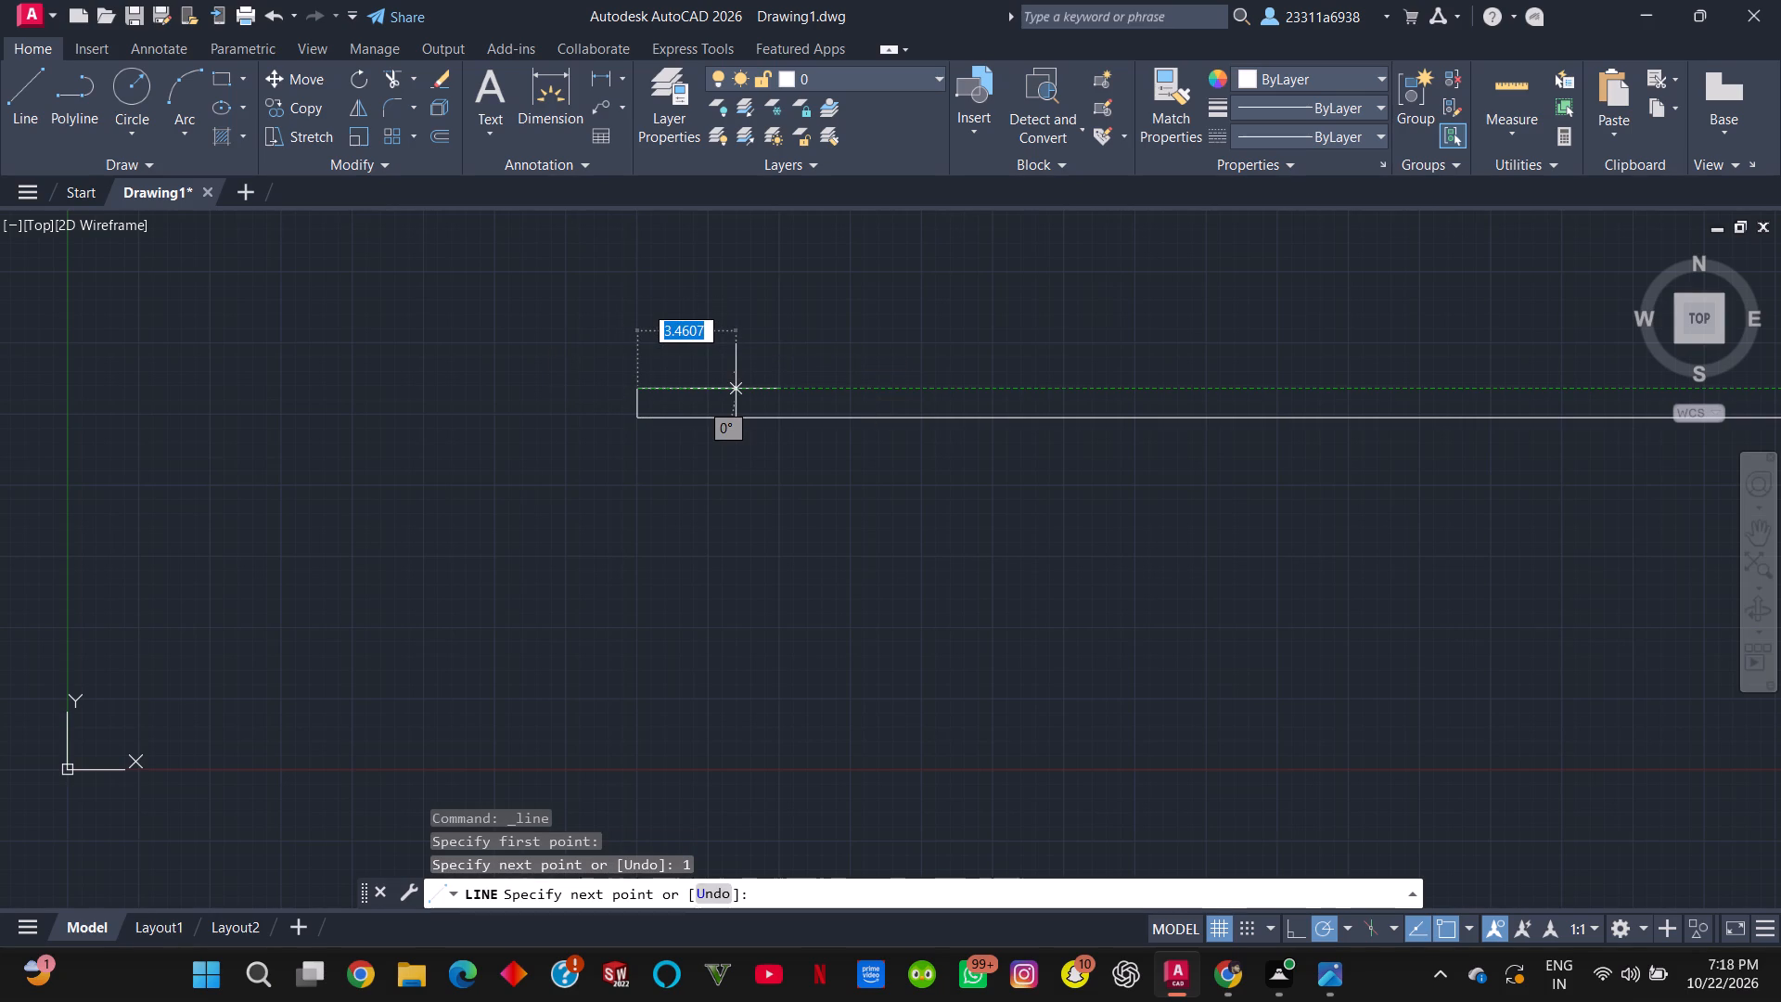
# Undo the 1-unit vertical line drawn up from the ray's start point.
pyautogui.hotkey('ctrl', 'z')
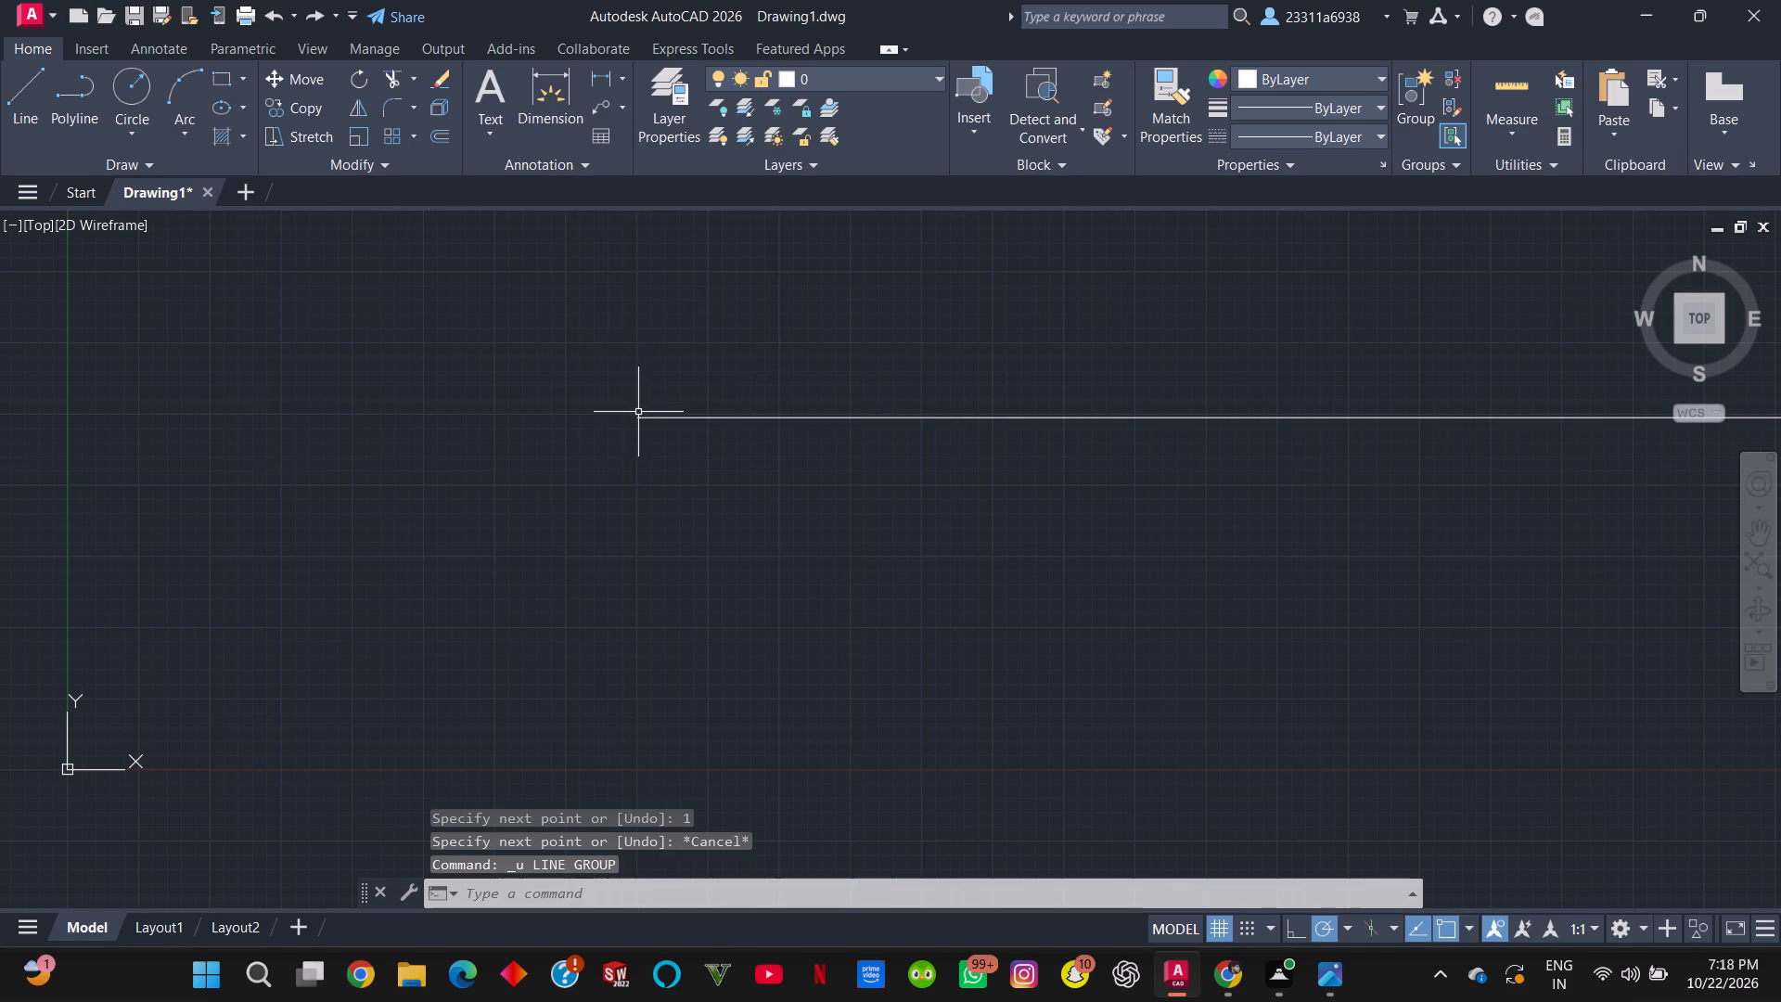
# Draw a closed rectangle of lines from the ray's start point: 1.5 units up, 4 right, 3 down, 4 left, and back to the start.
pyautogui.click(22, 113)
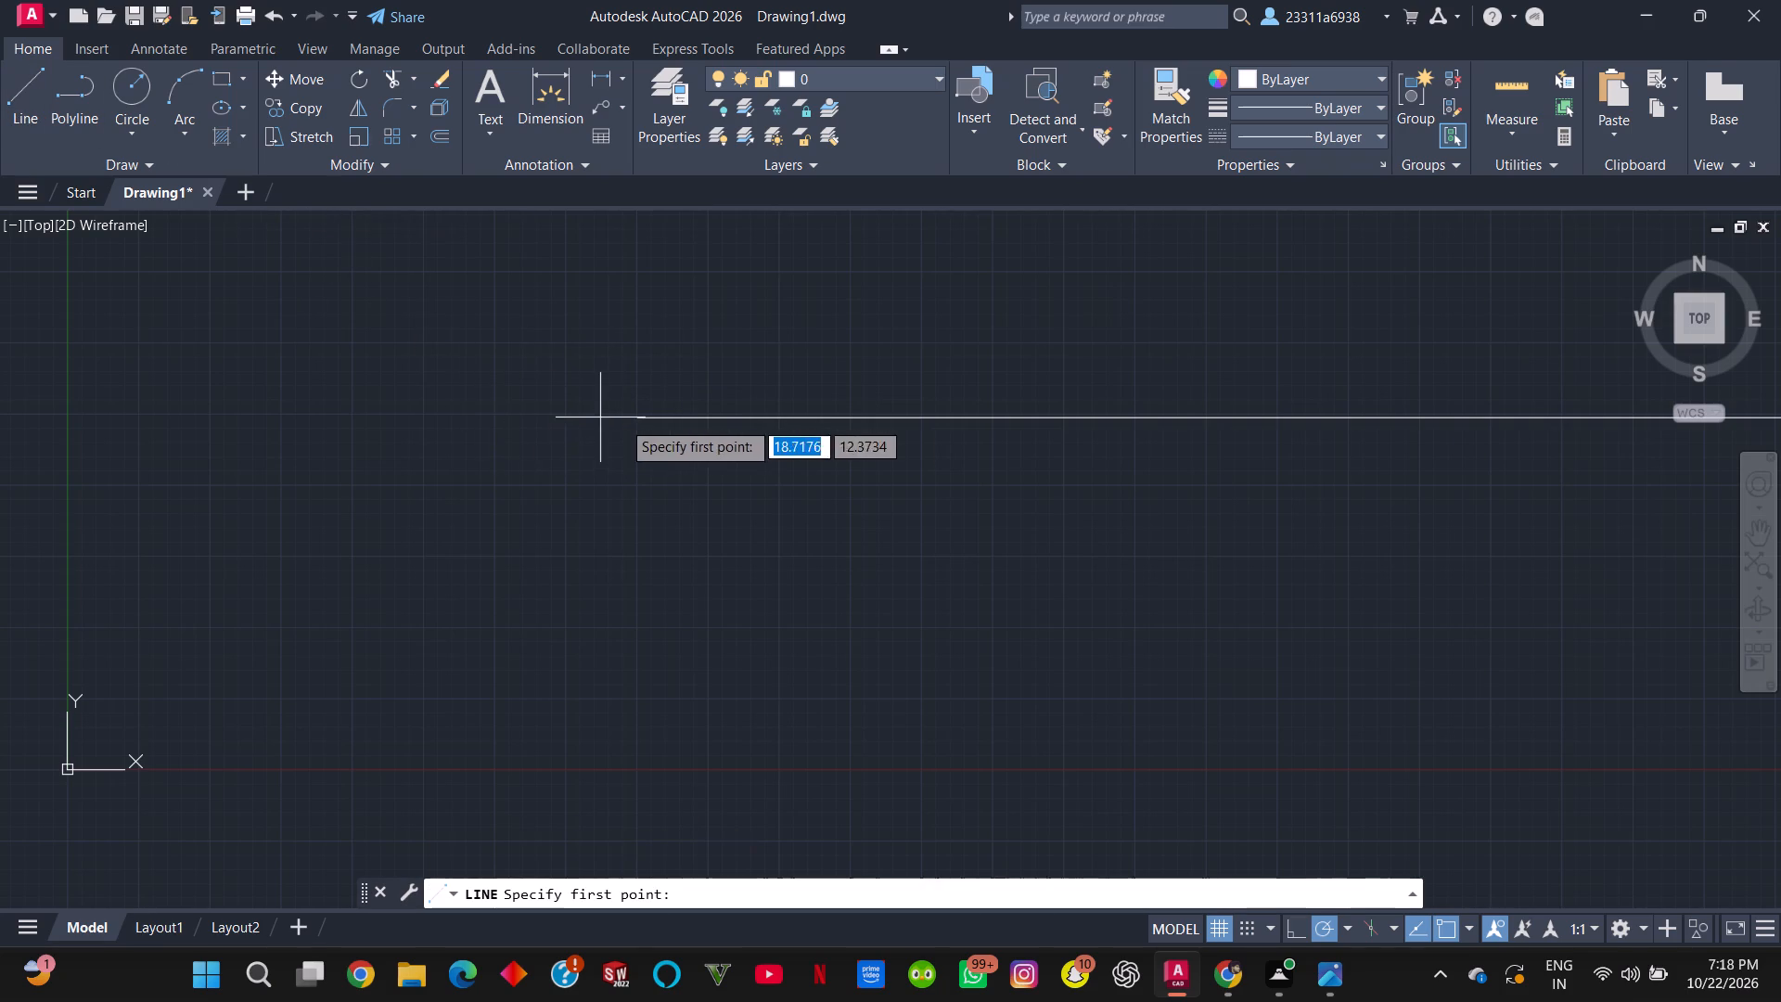
pyautogui.click(634, 417)
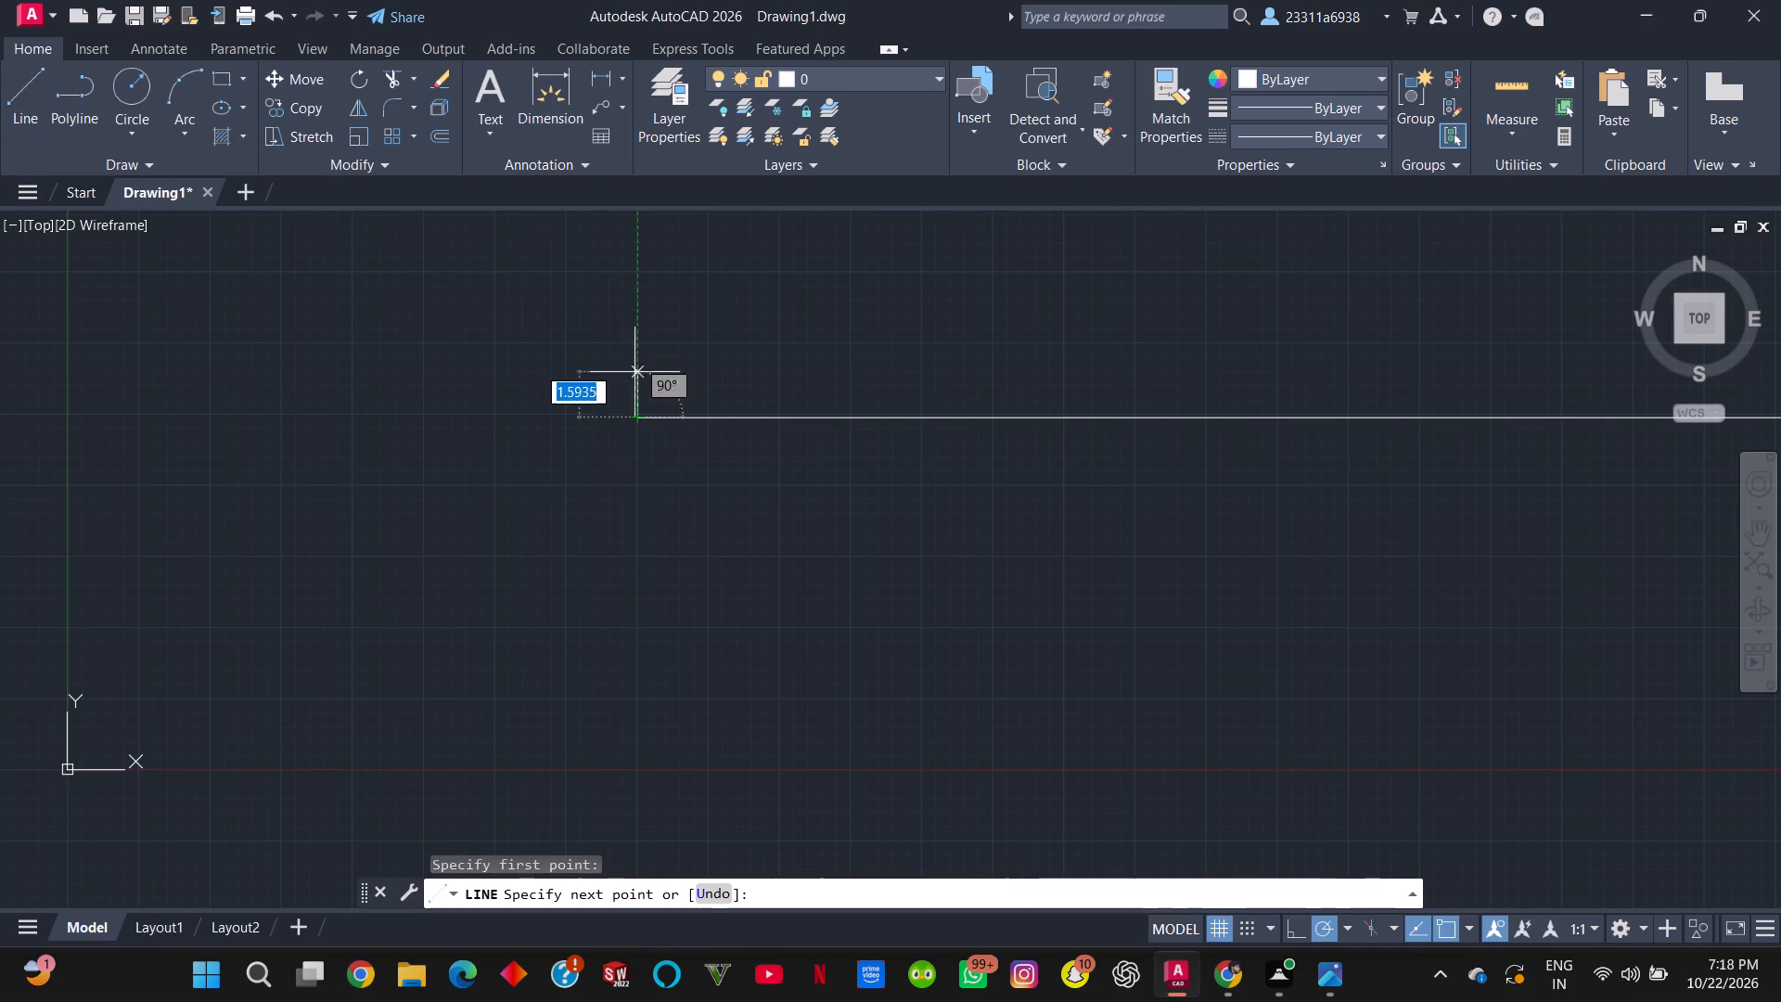
pyautogui.write('1.5')
pyautogui.press('Return')
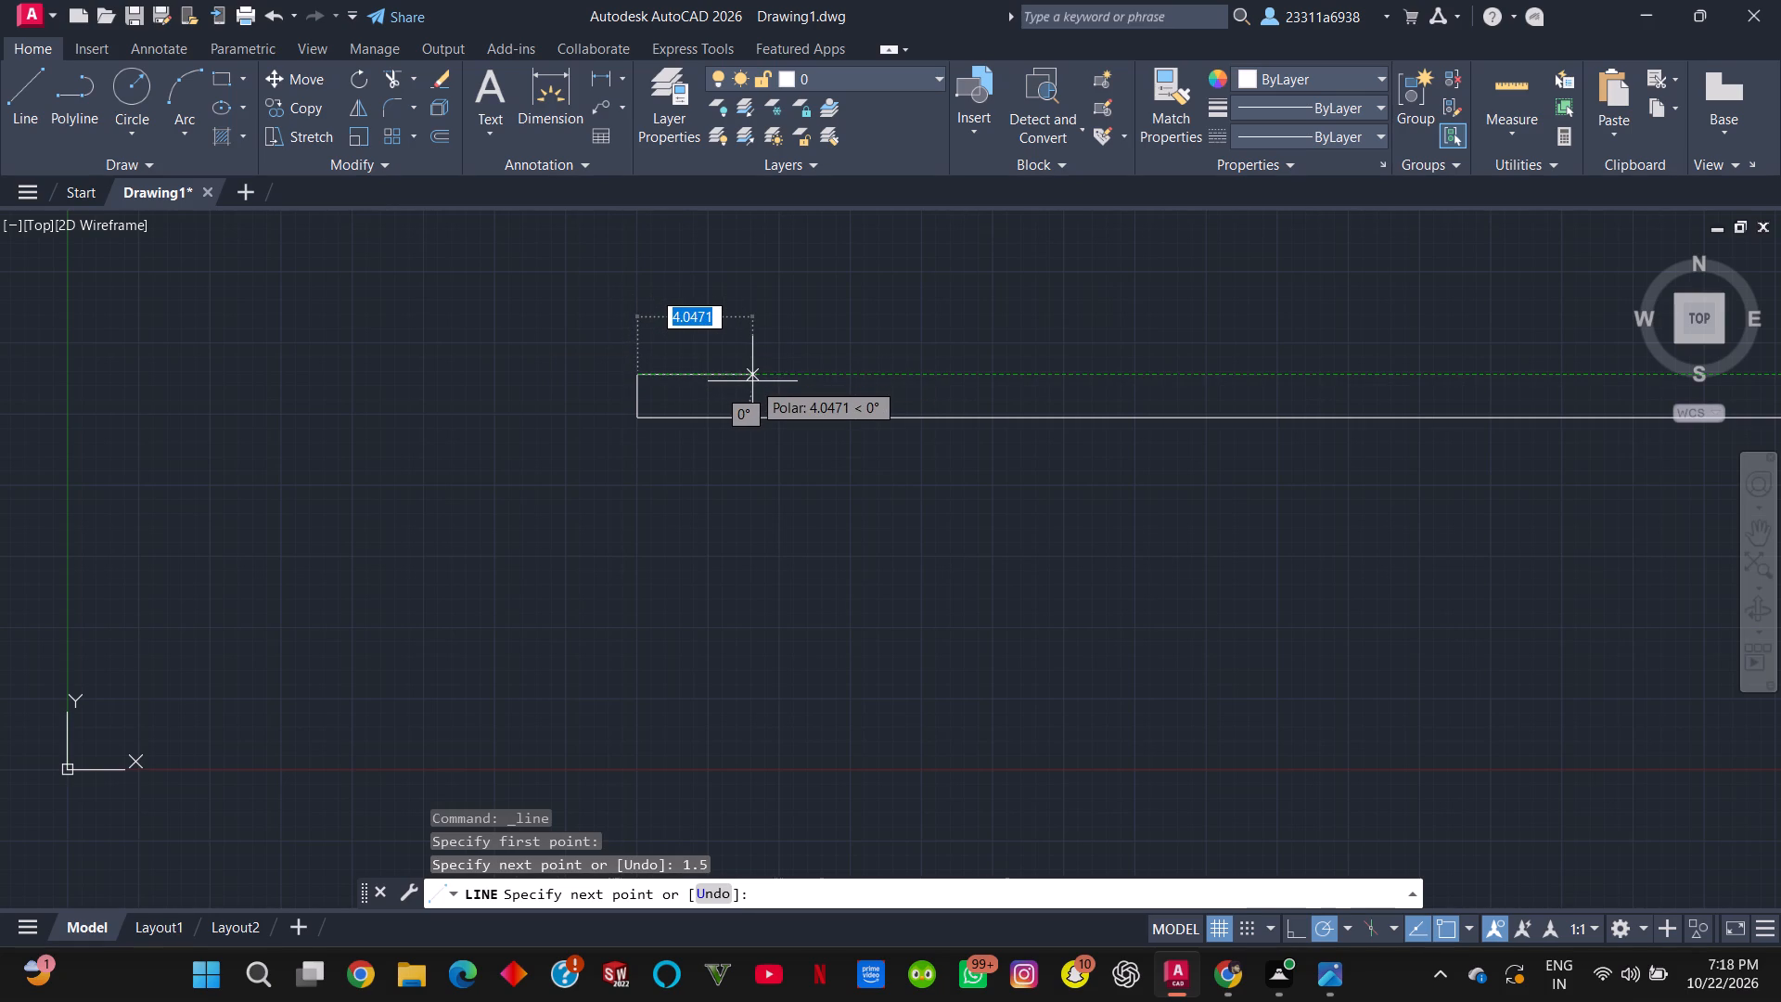
pyautogui.press('5')
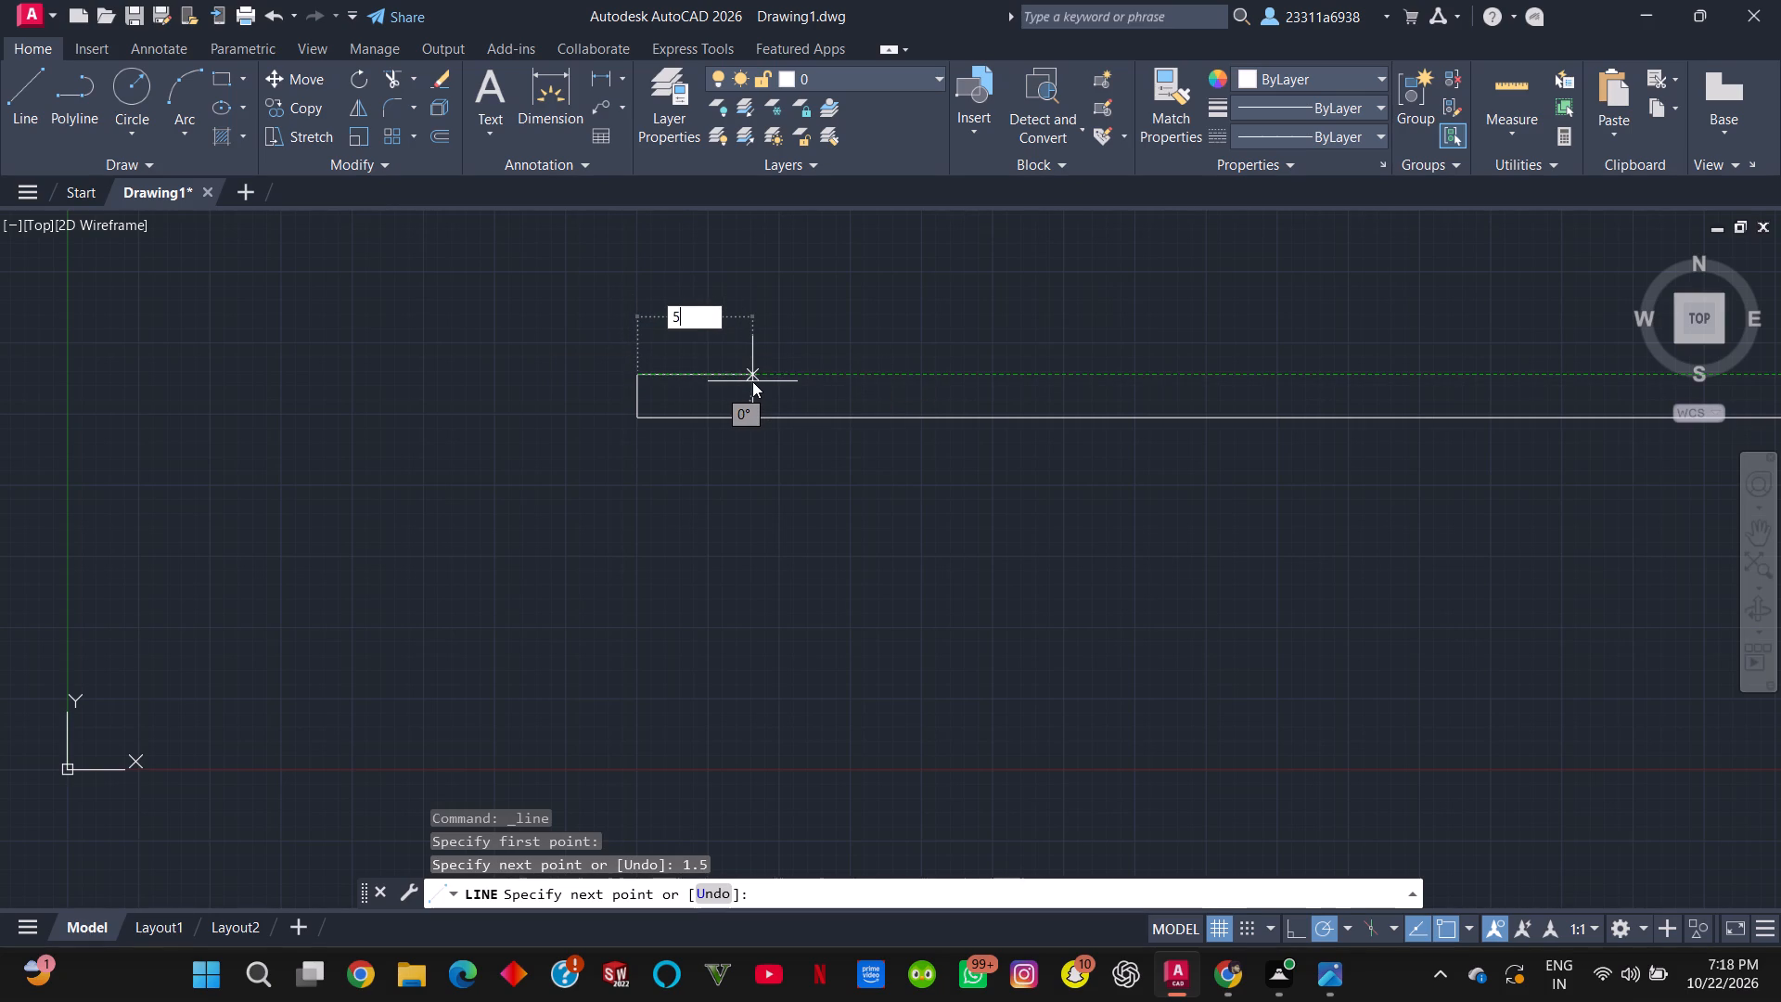
pyautogui.press('BackSpace')
pyautogui.press('4')
pyautogui.press('Return')
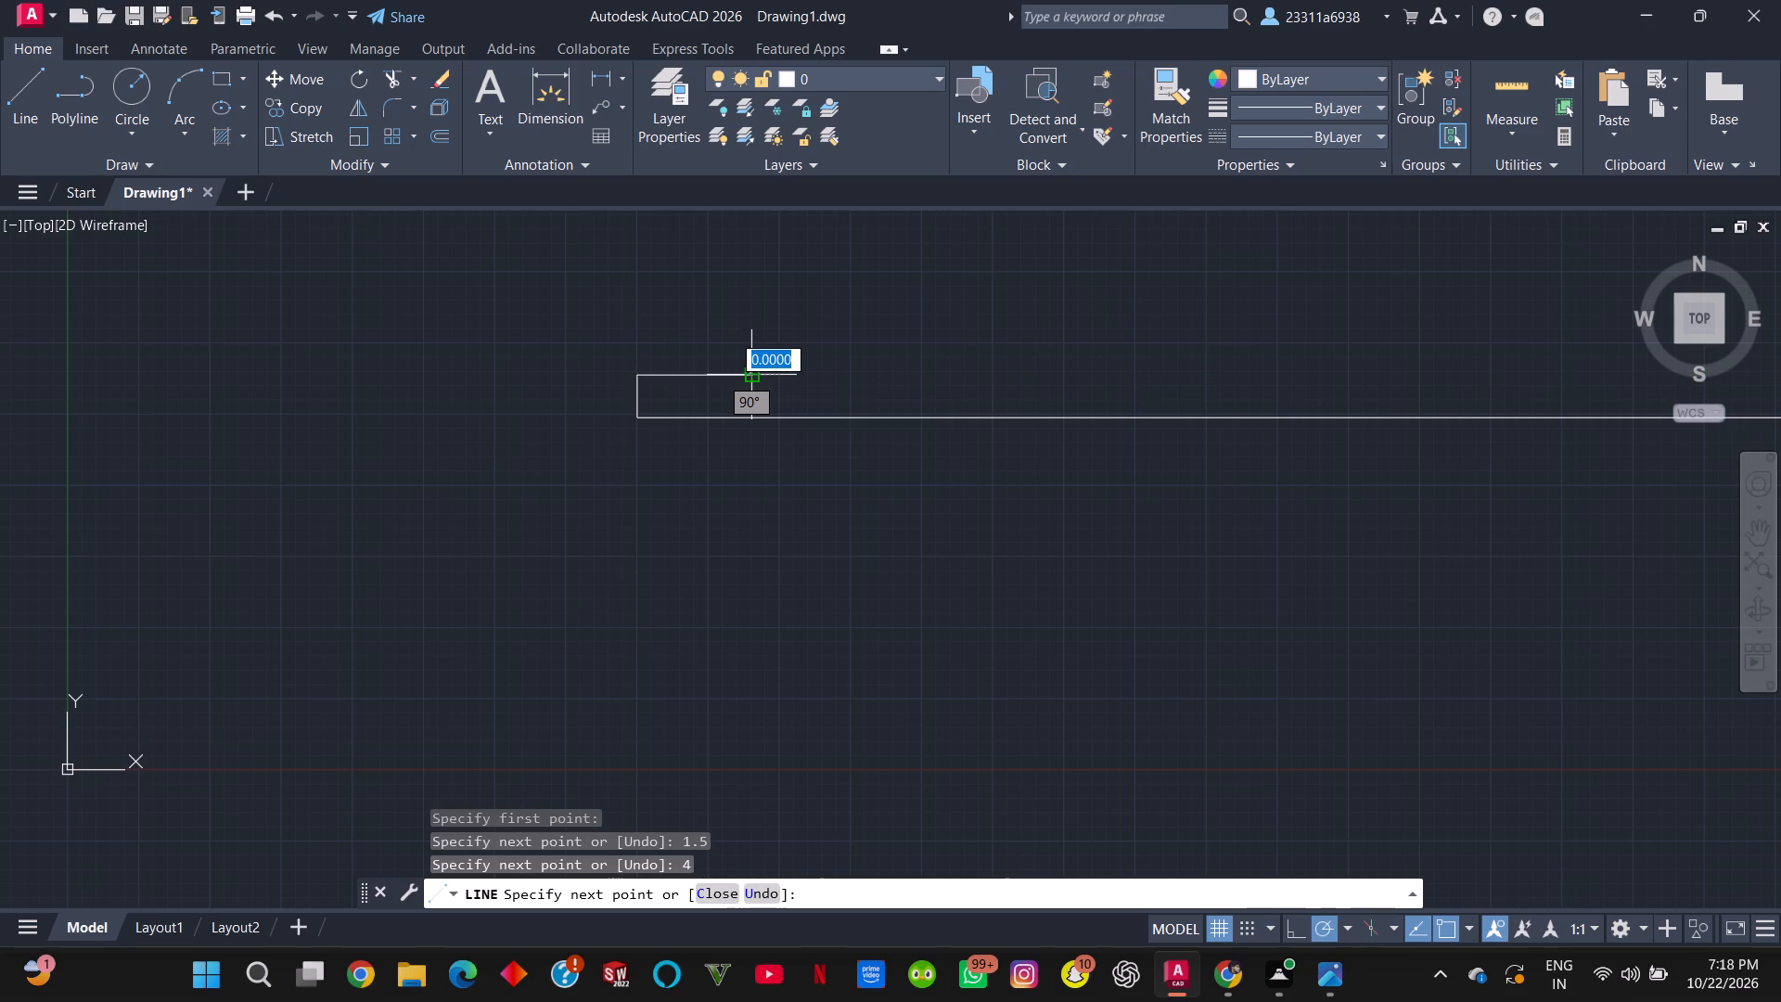
pyautogui.press('3')
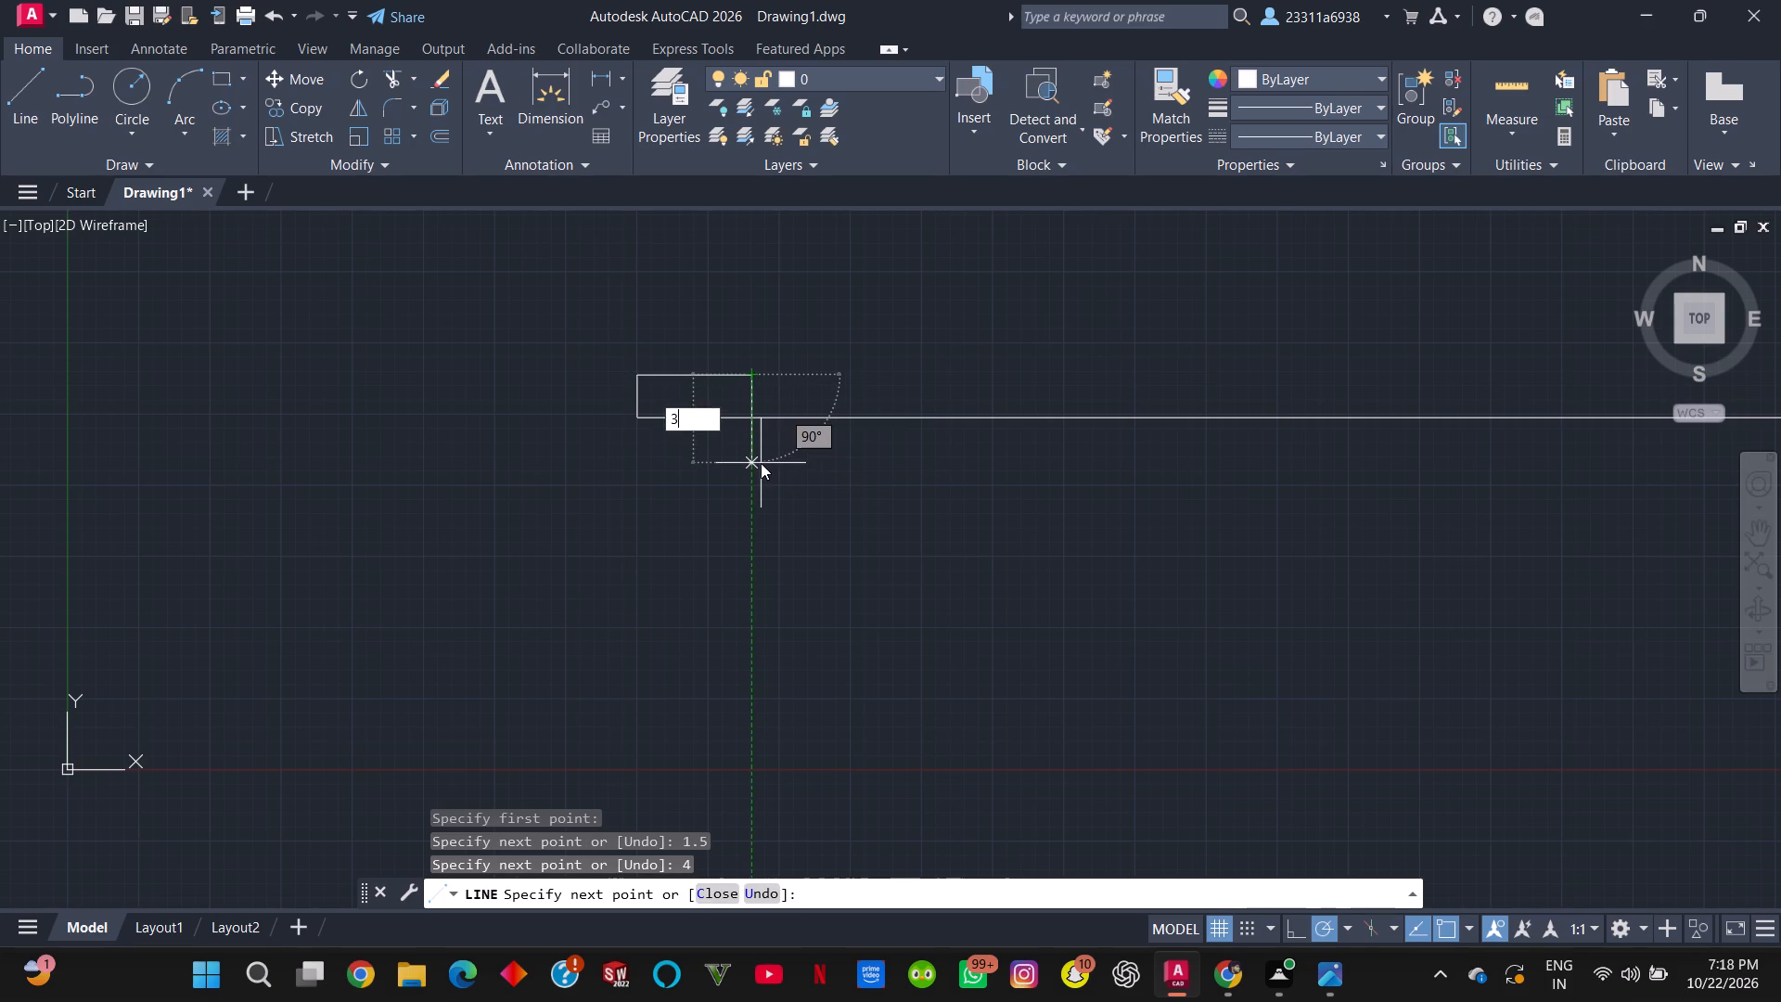
pyautogui.press('Return')
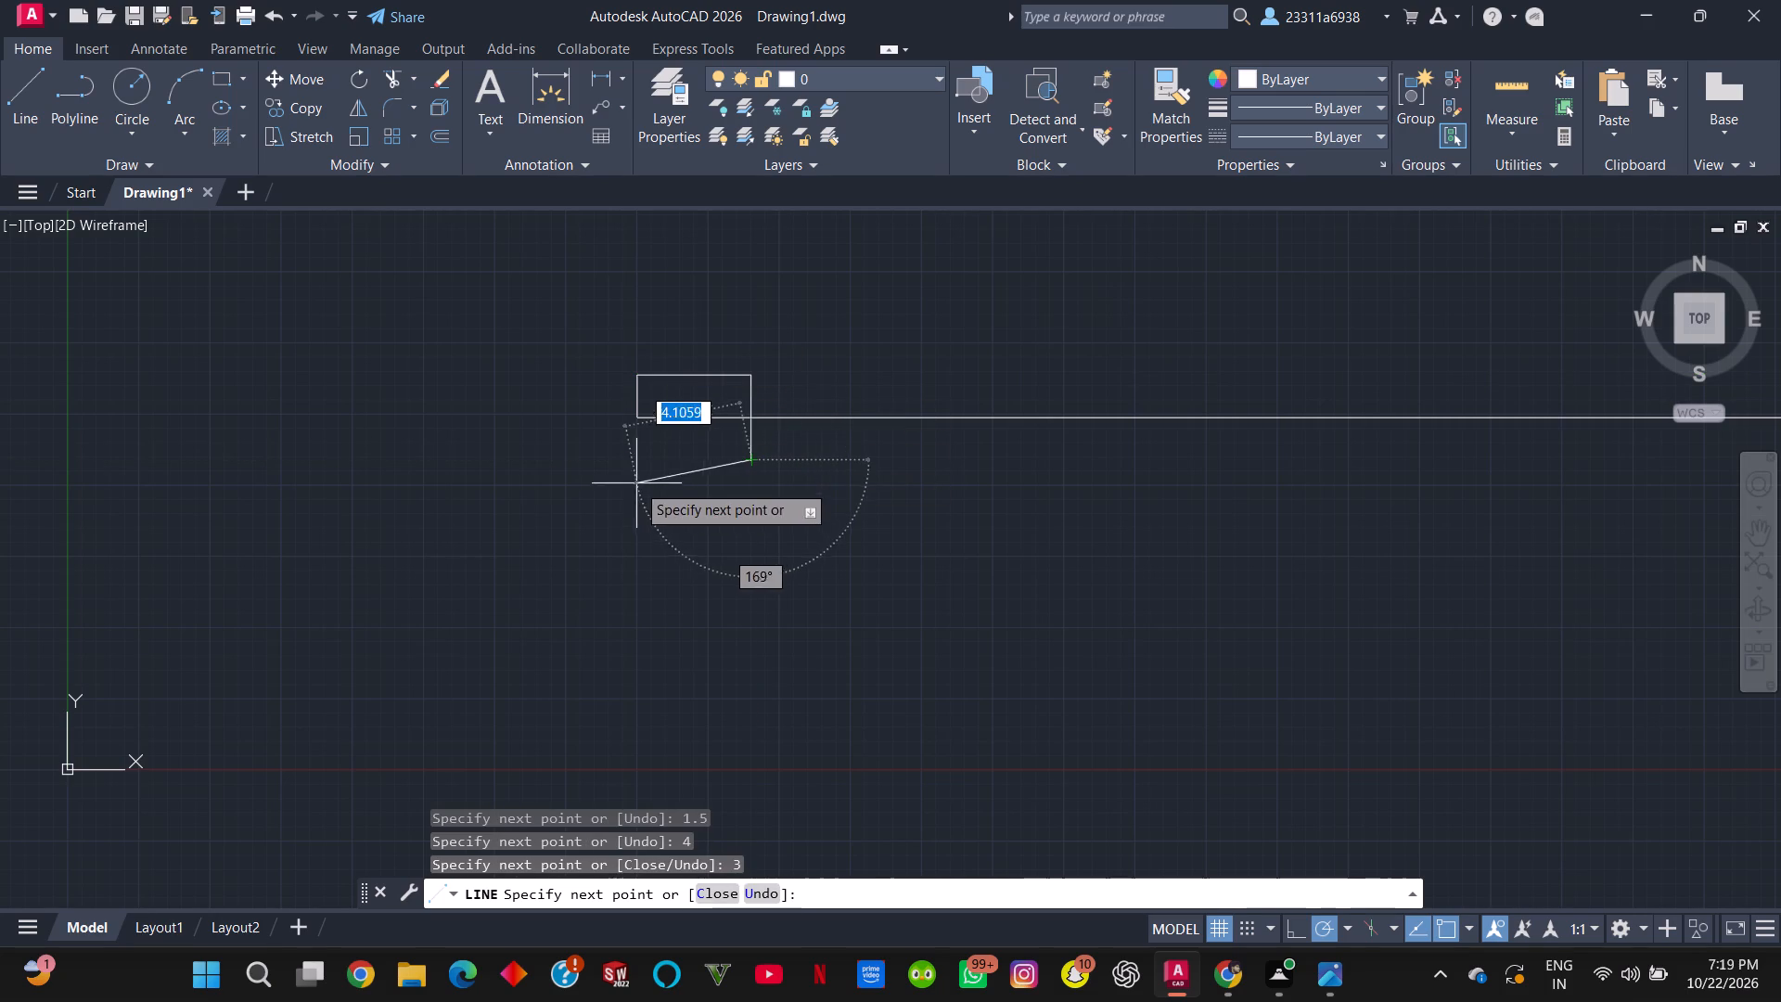
pyautogui.press('1')
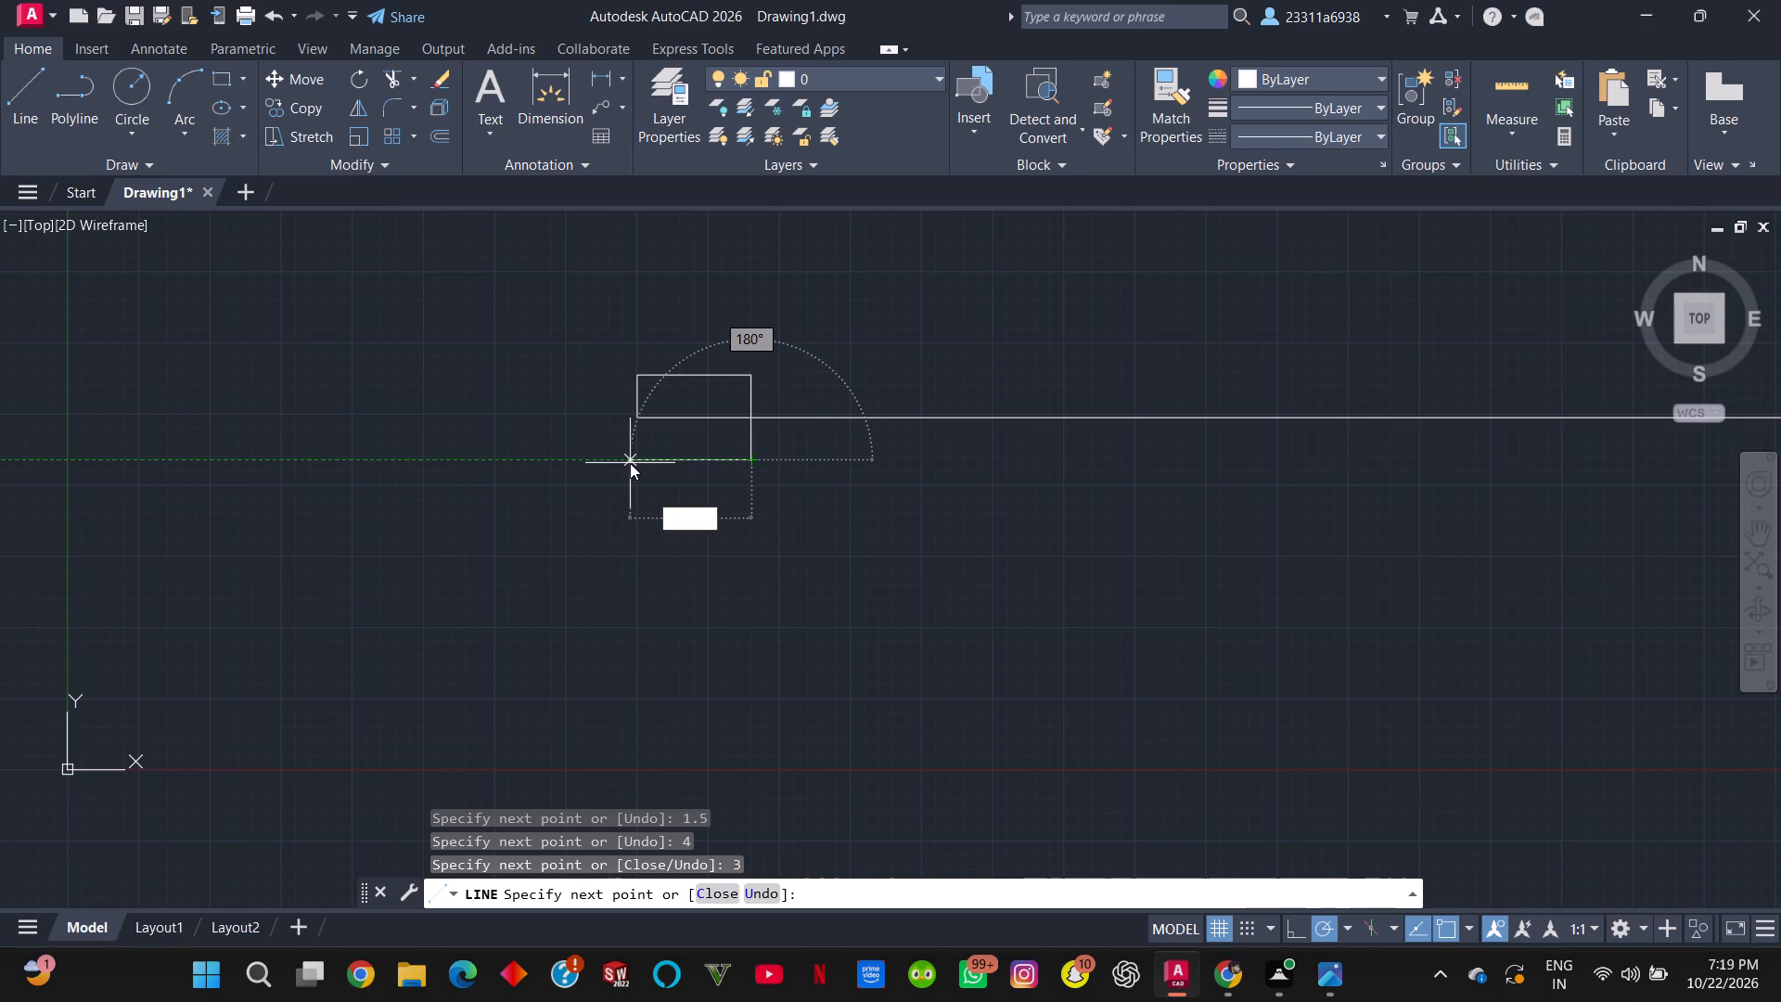
pyautogui.press('BackSpace')
pyautogui.press('4')
pyautogui.press('Return')
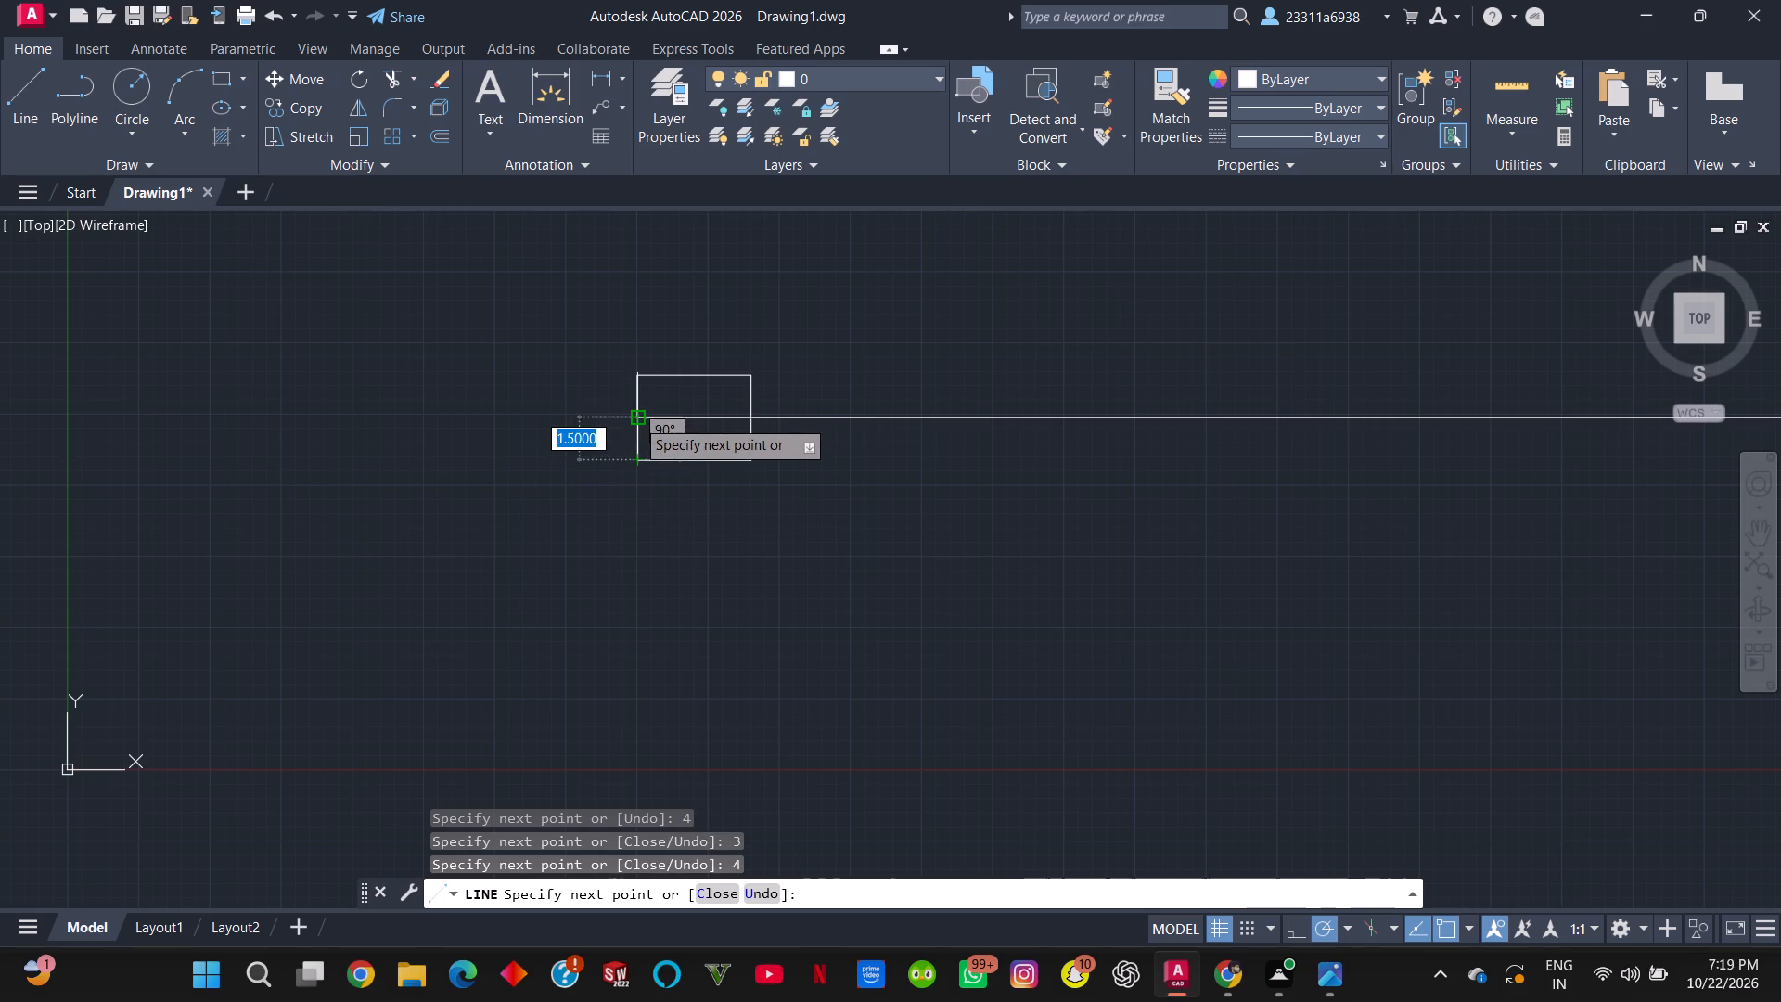
pyautogui.click(637, 418)
pyautogui.press('Escape')
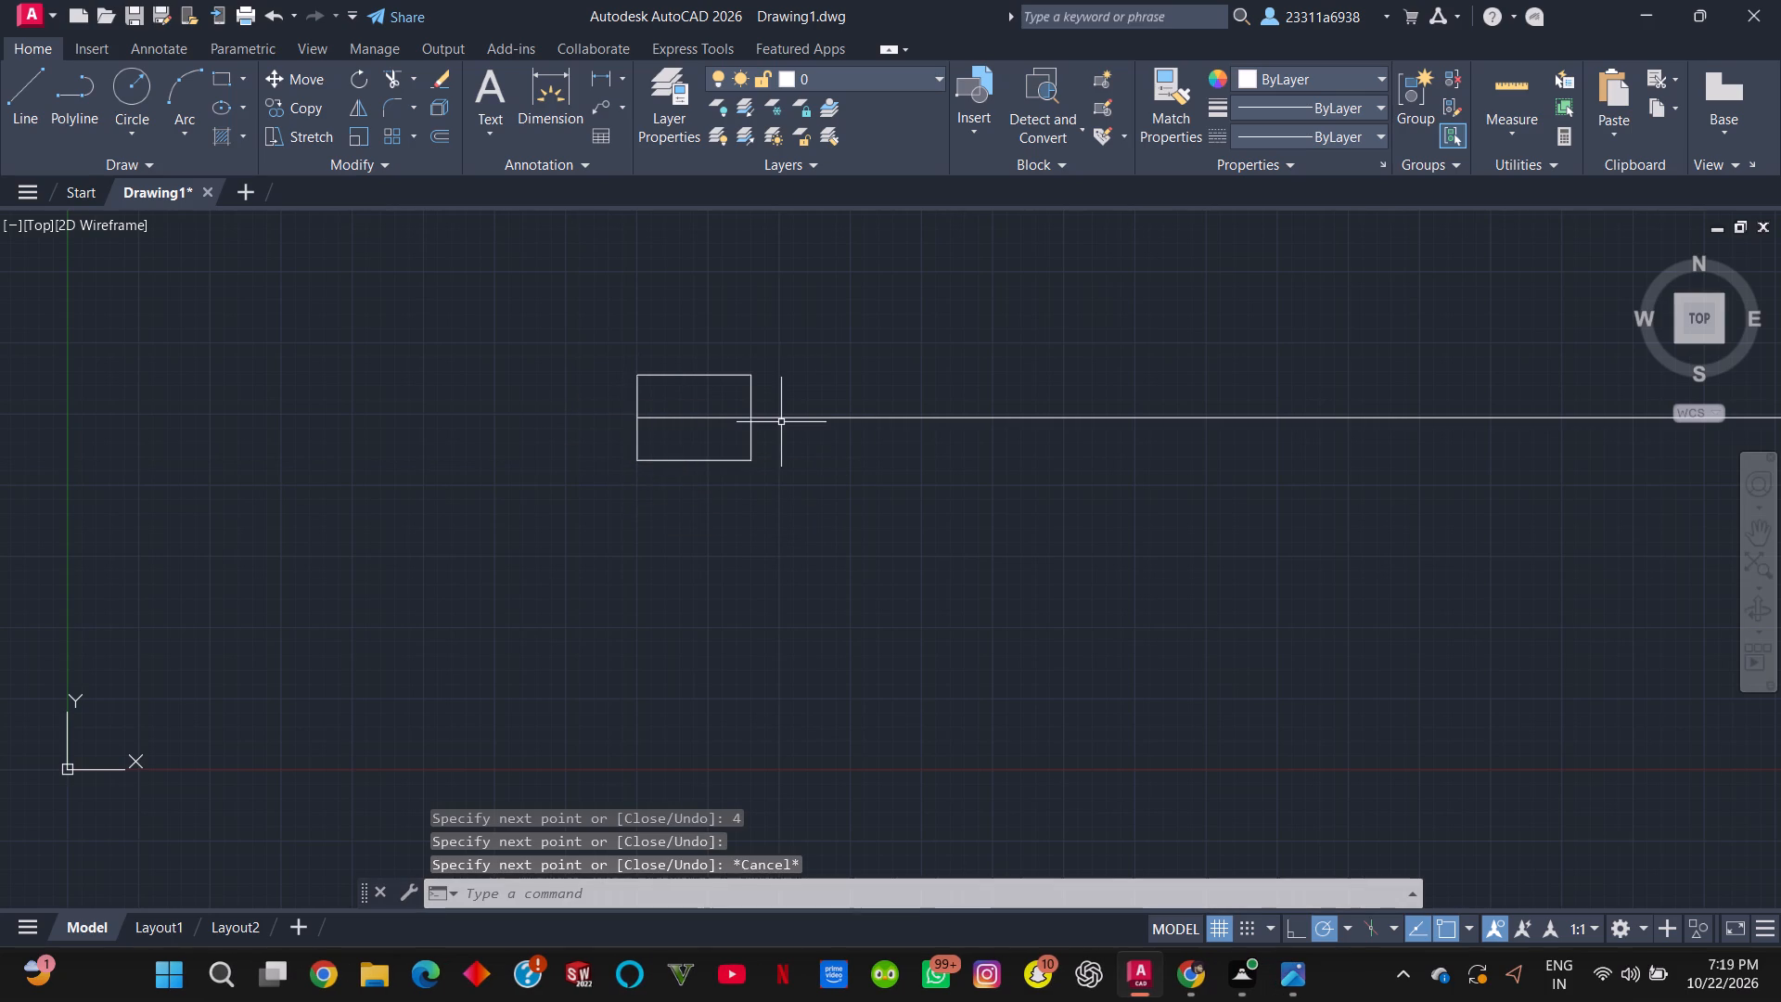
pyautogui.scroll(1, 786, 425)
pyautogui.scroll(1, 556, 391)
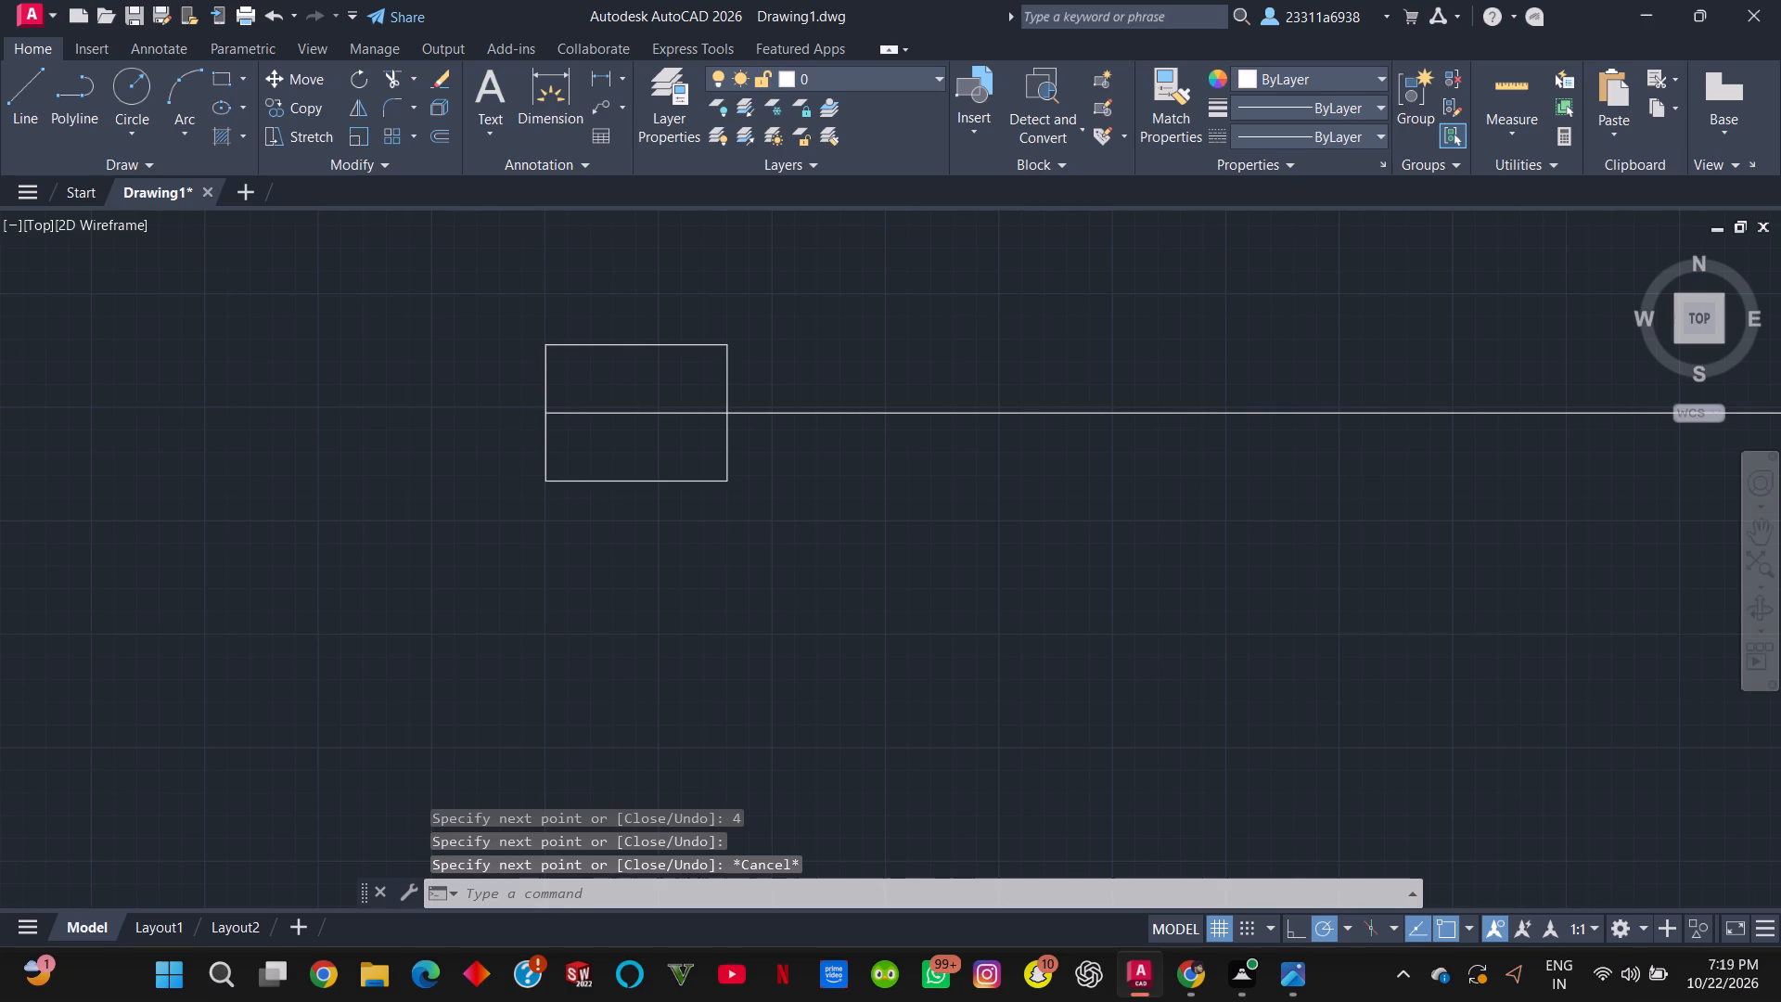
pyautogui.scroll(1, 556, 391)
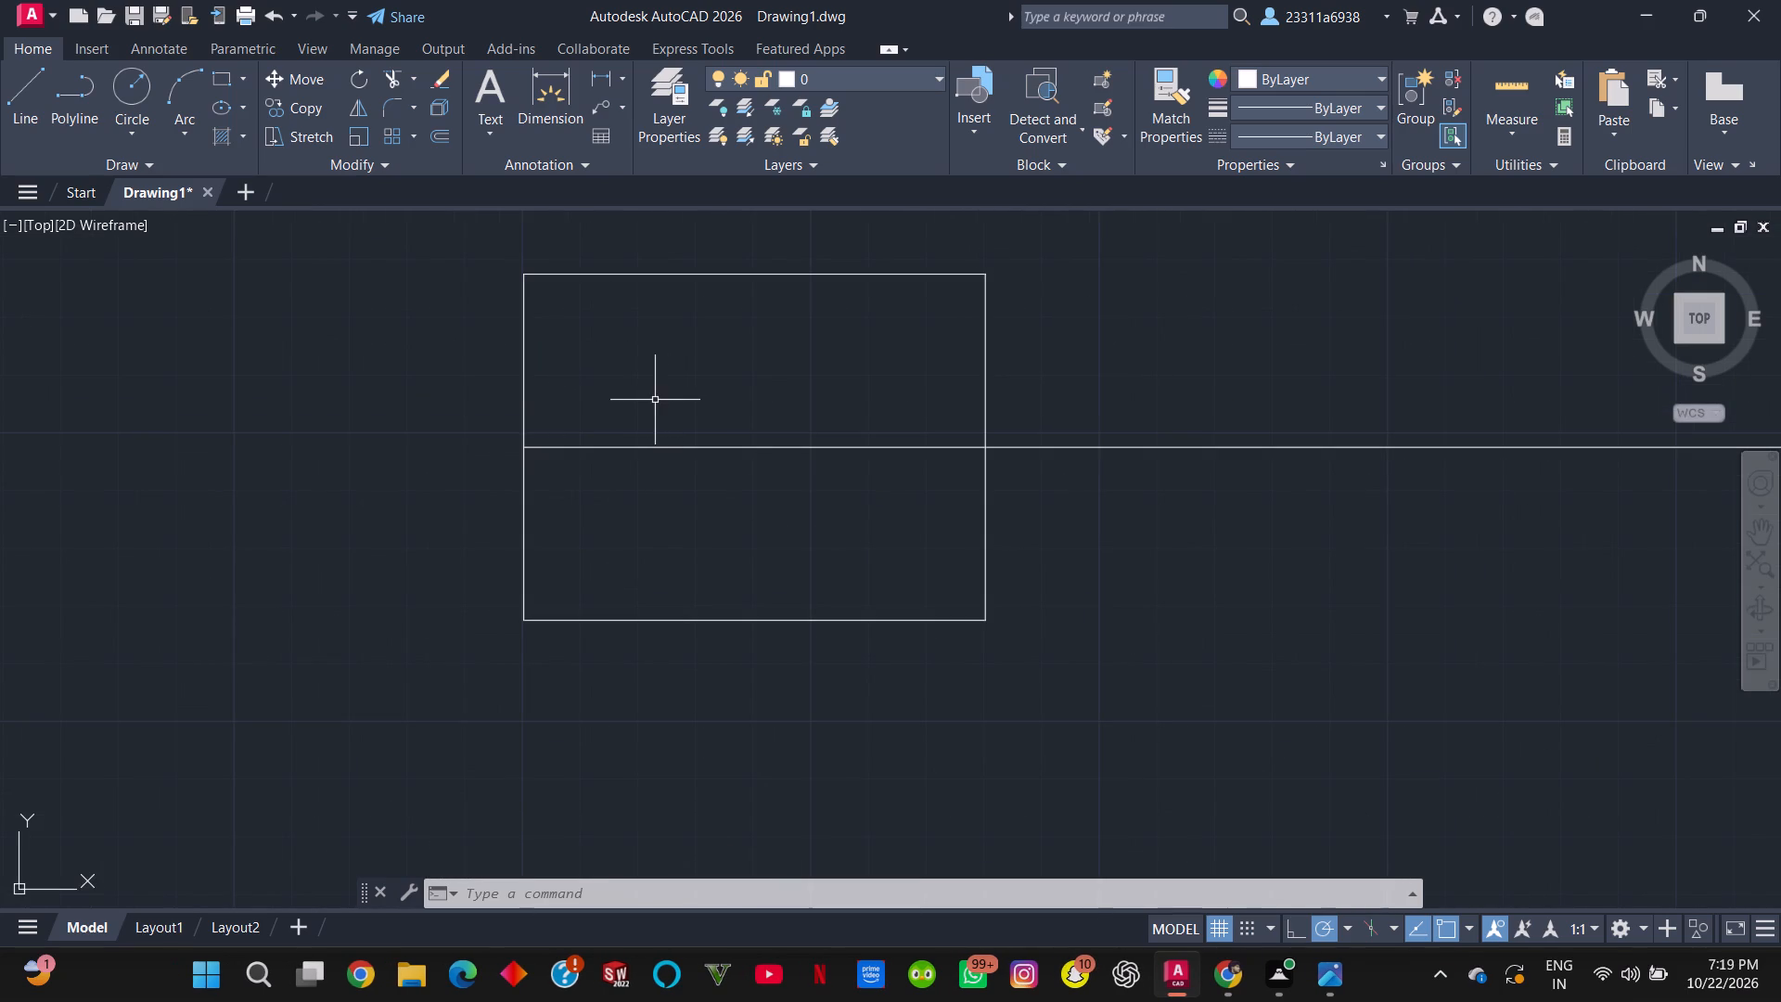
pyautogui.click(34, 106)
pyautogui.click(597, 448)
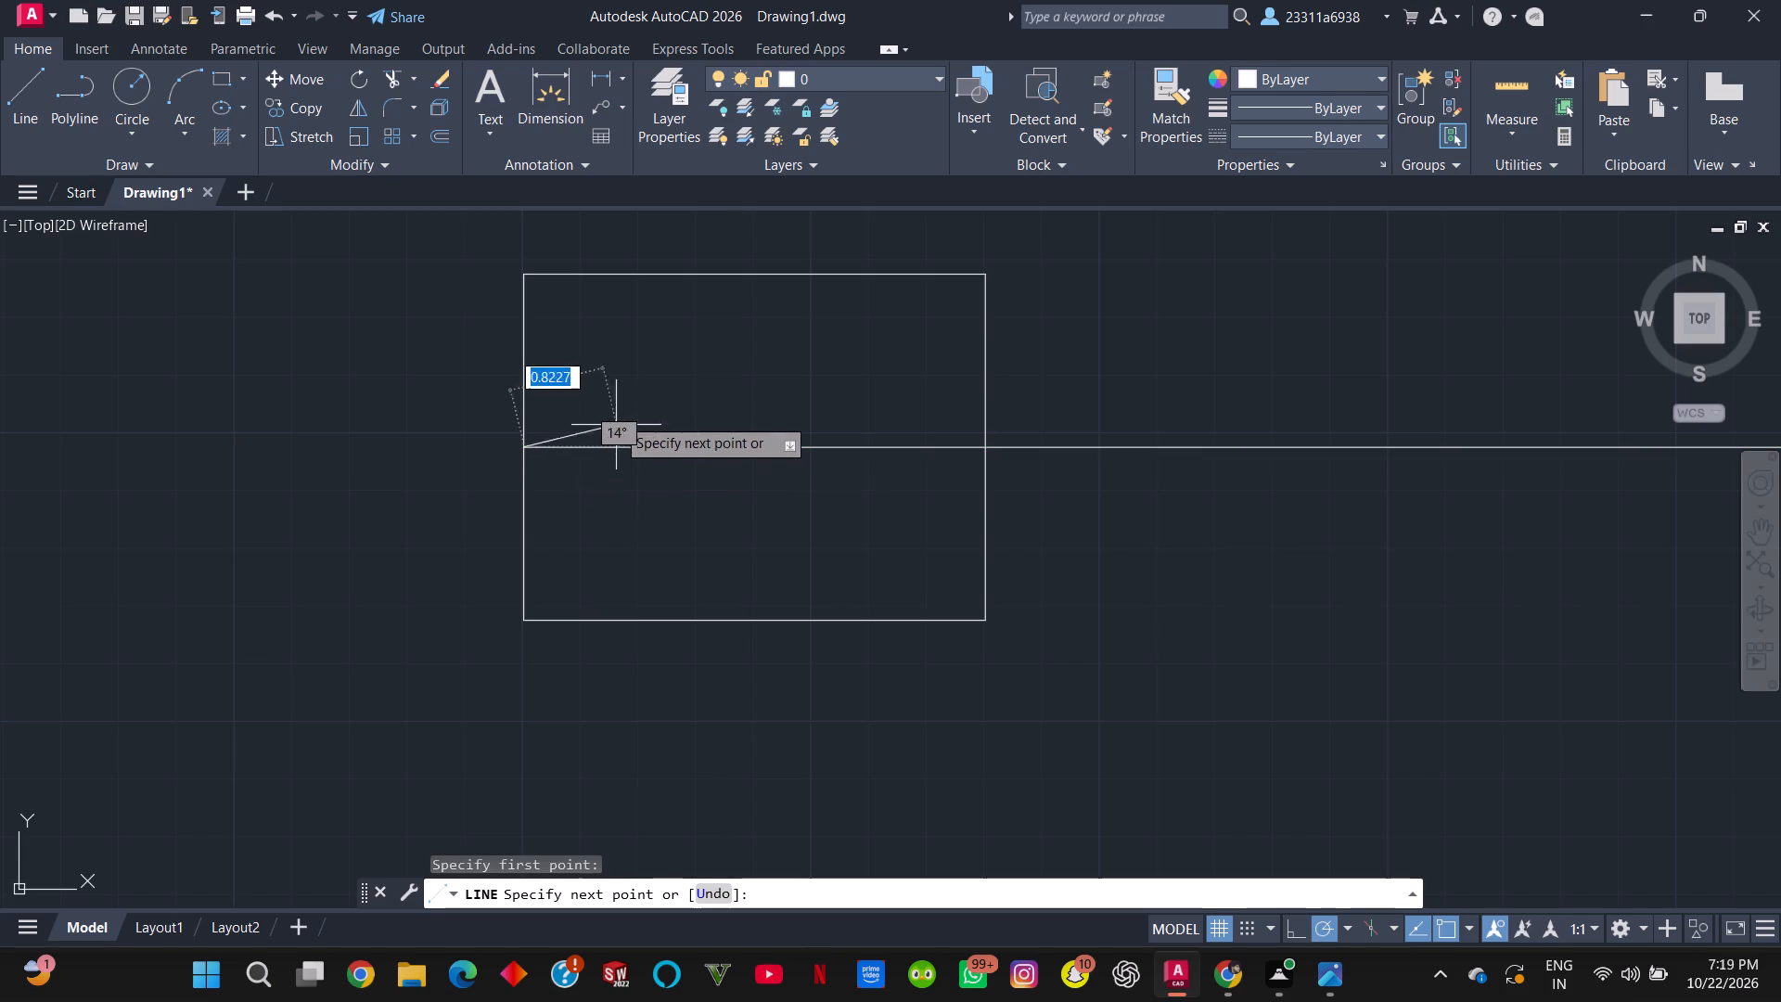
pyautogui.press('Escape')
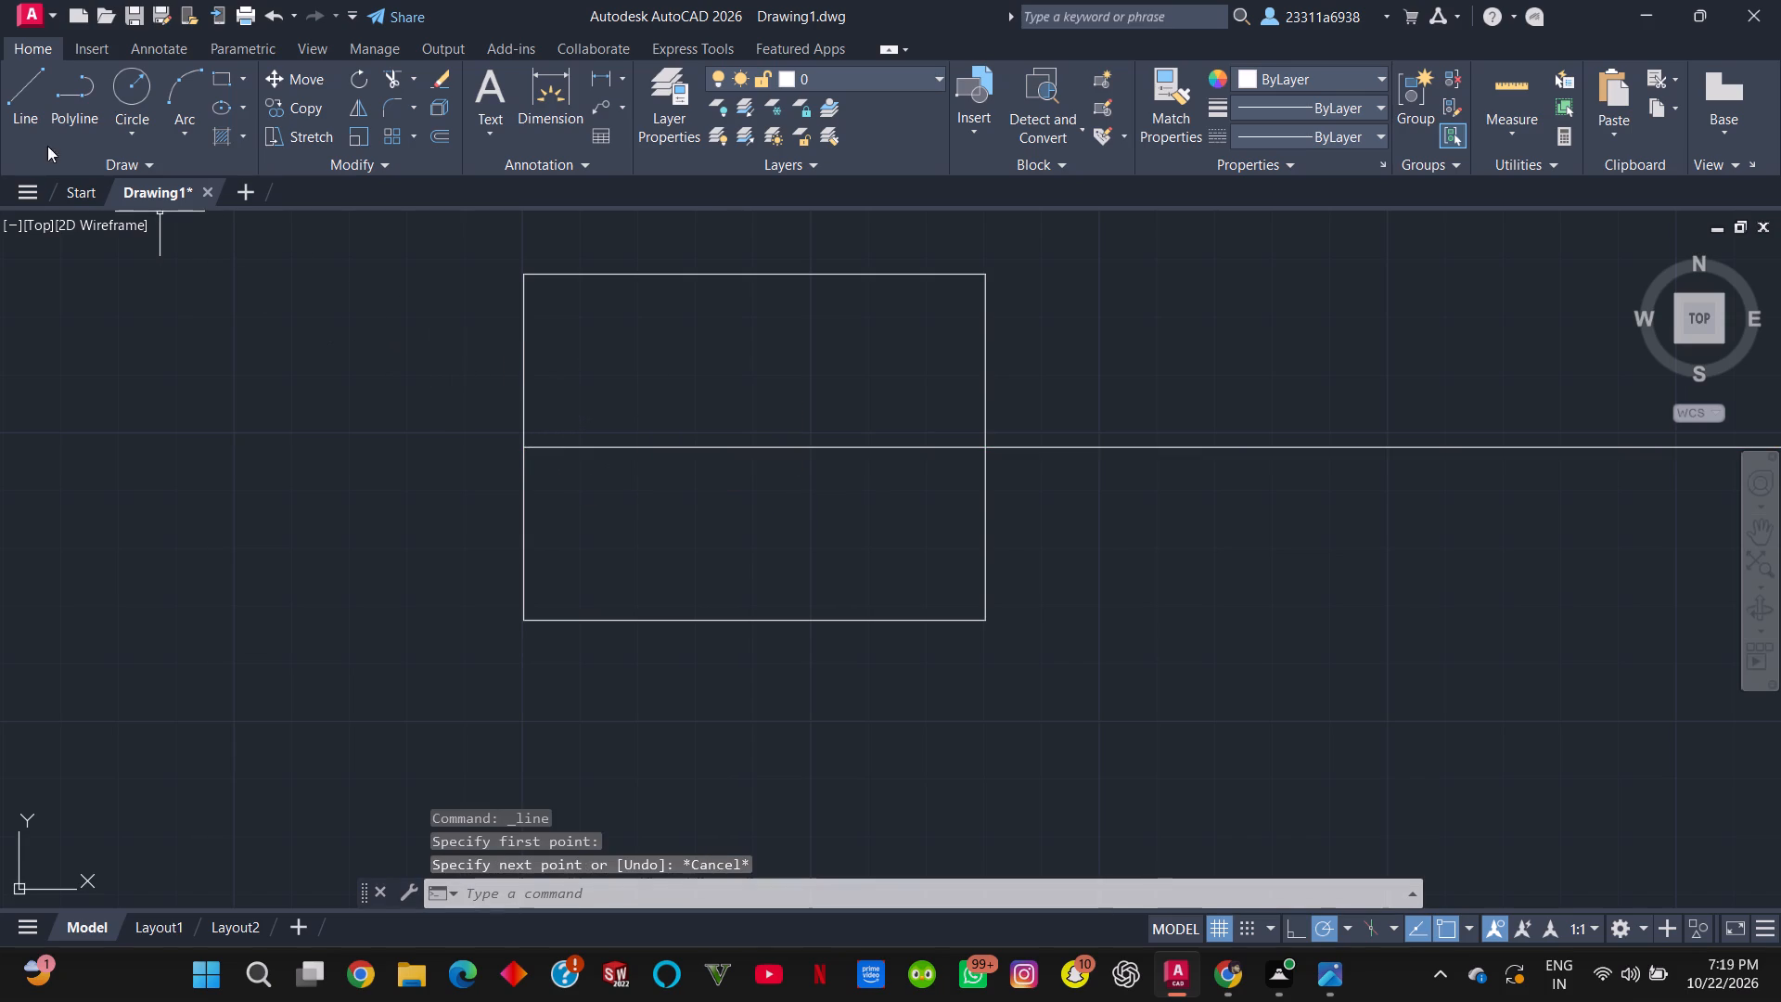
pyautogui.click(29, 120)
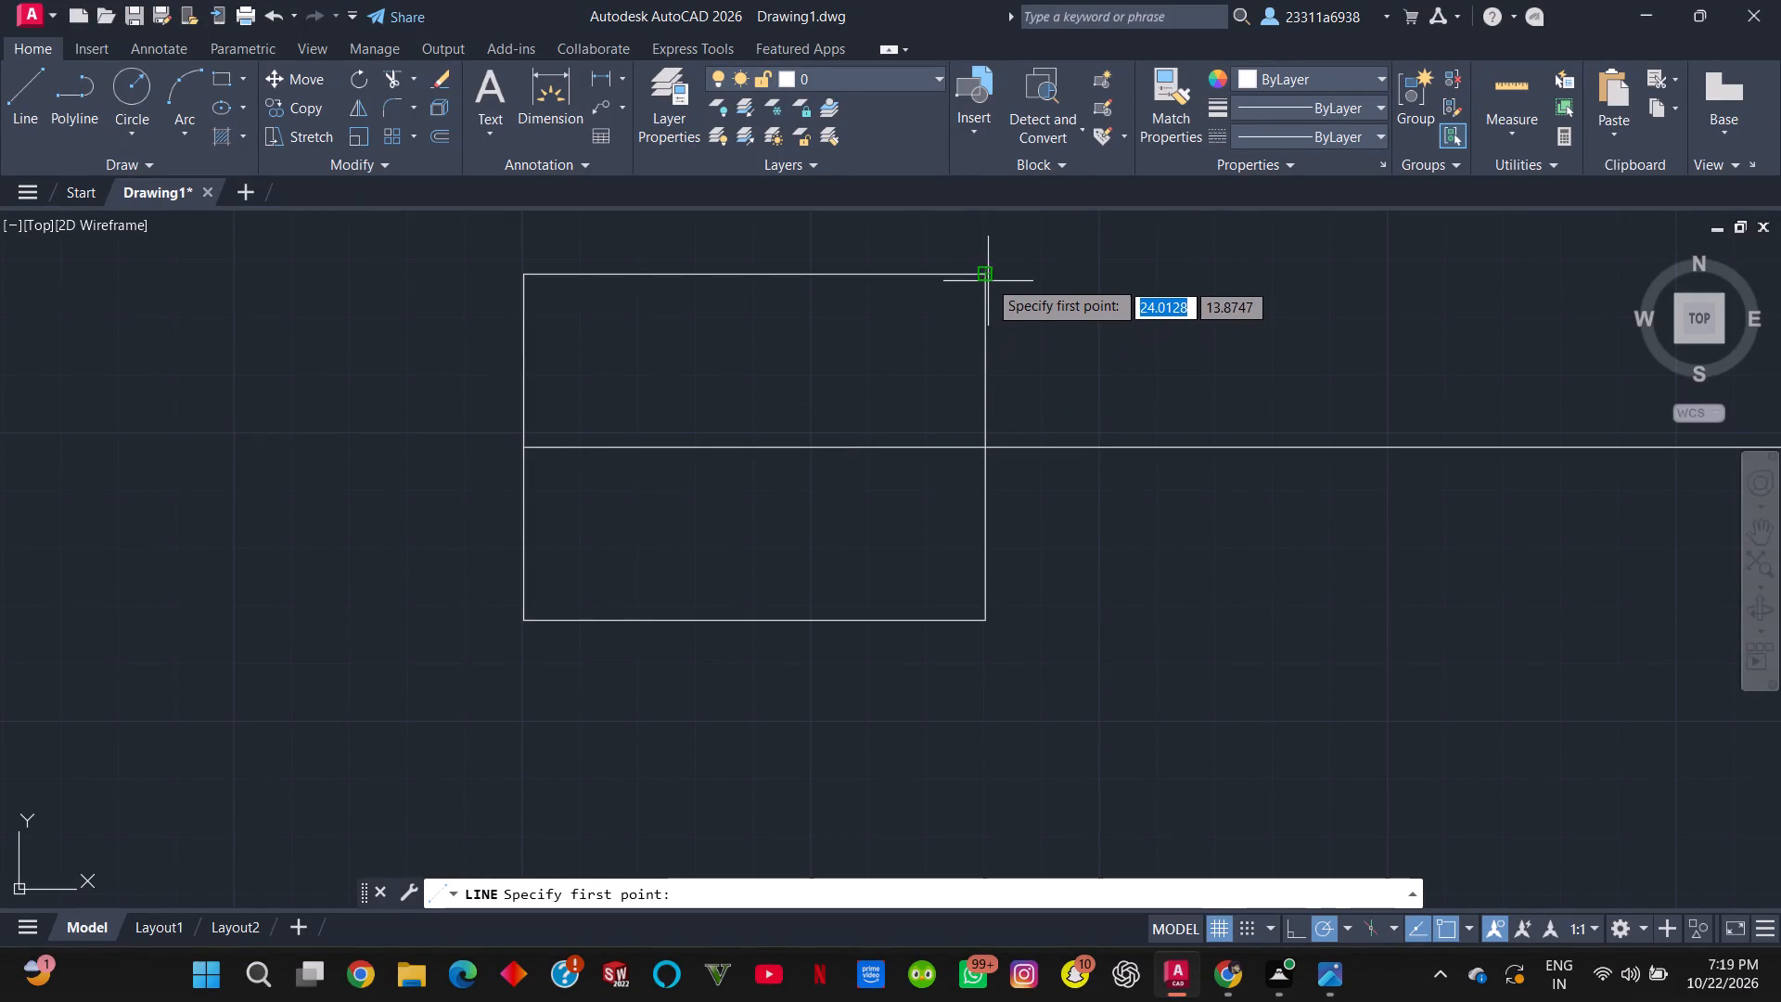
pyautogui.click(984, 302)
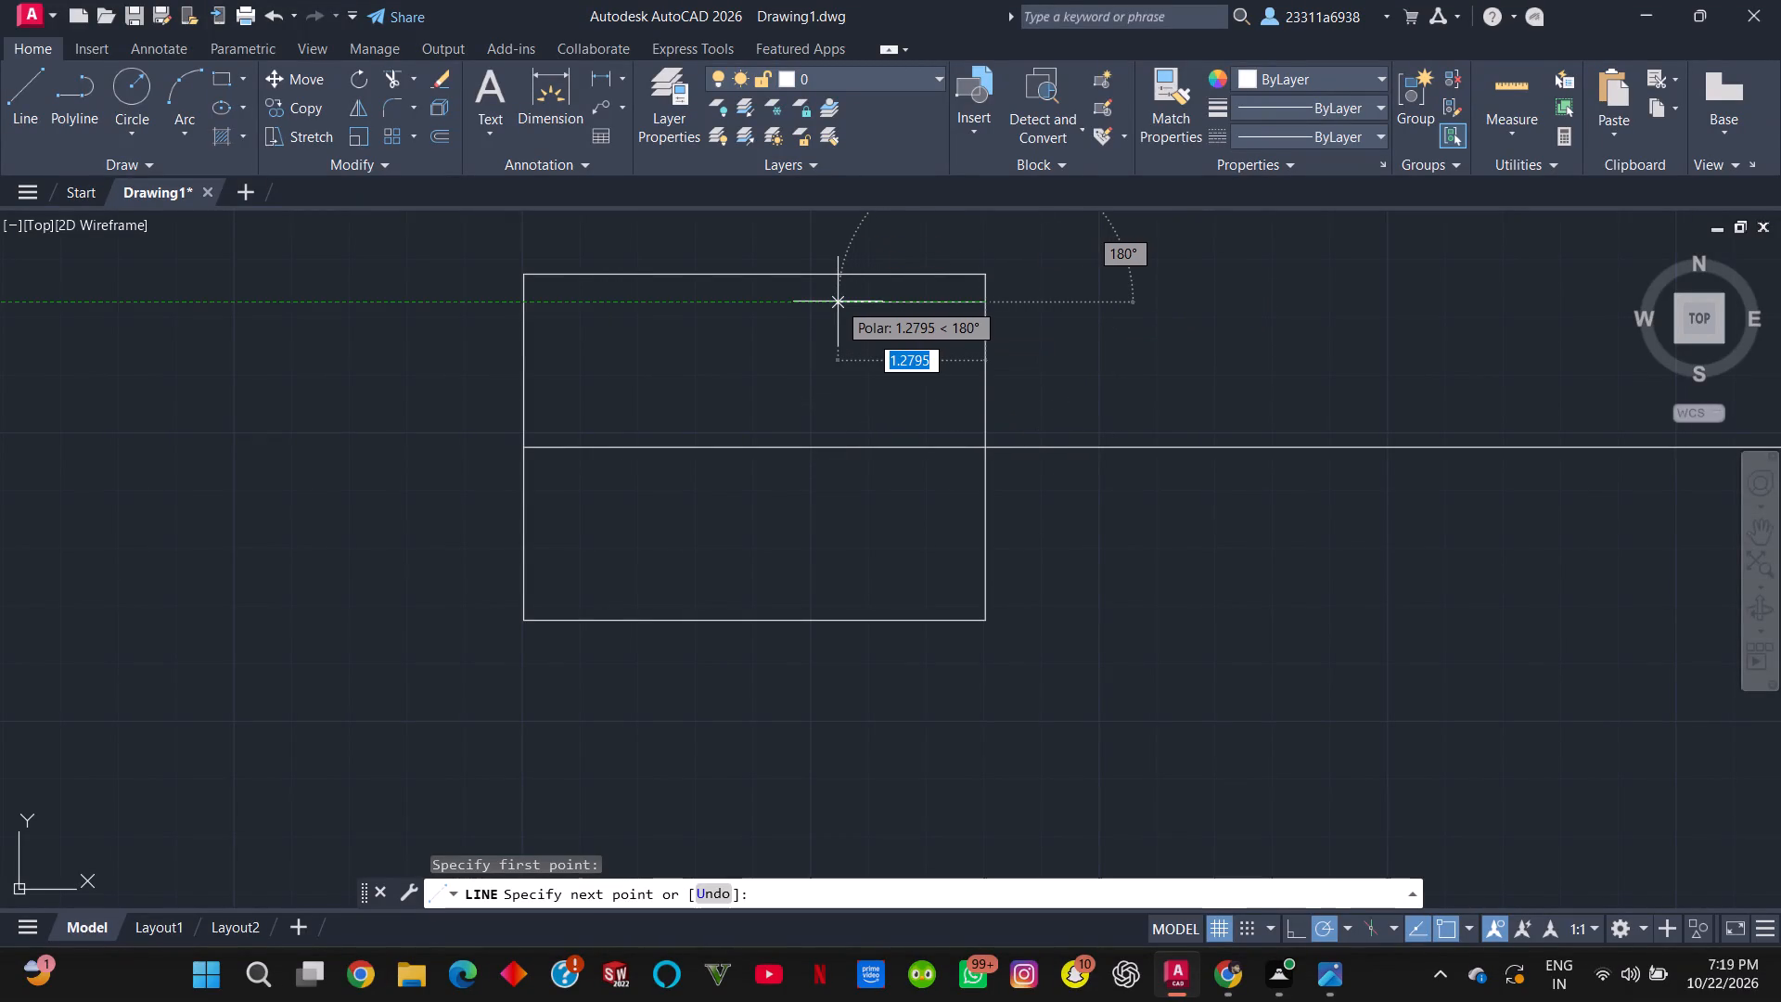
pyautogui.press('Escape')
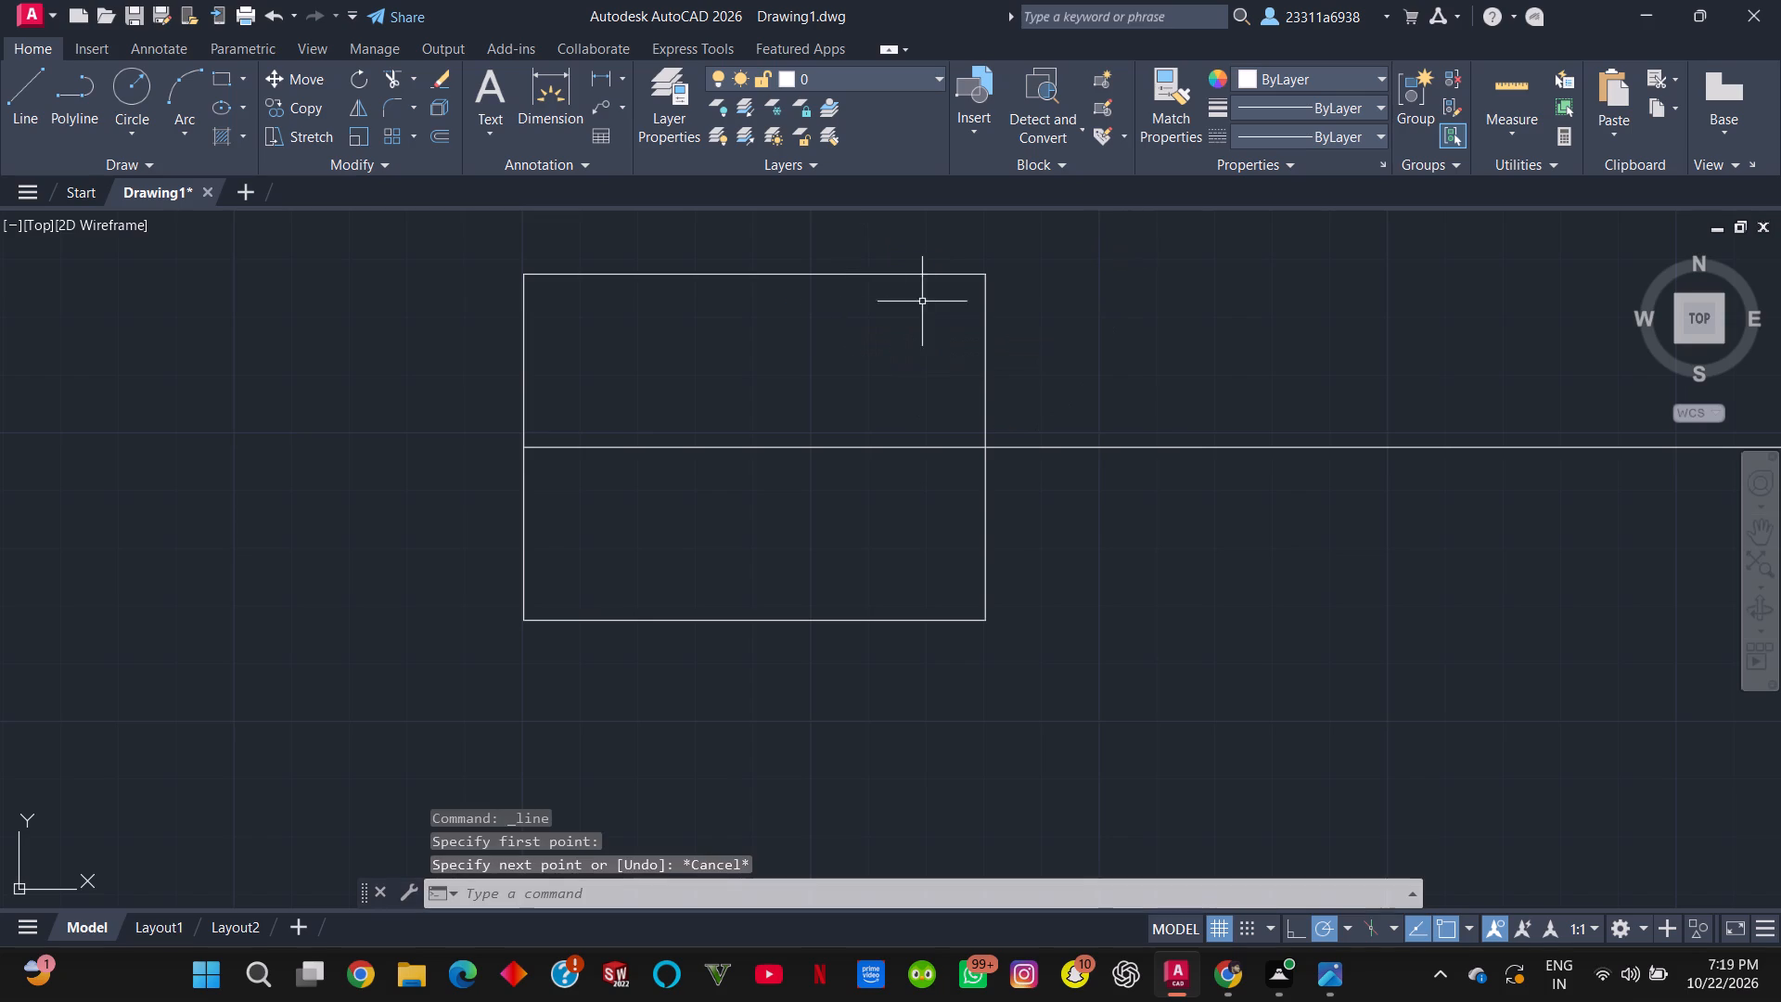
# Draw connected lines from the rectangle's upper-right corner: 0.5 units down, 3 left, 2 down, and 3 right back to the rectangle's right edge.
pyautogui.scroll(1, 973, 274)
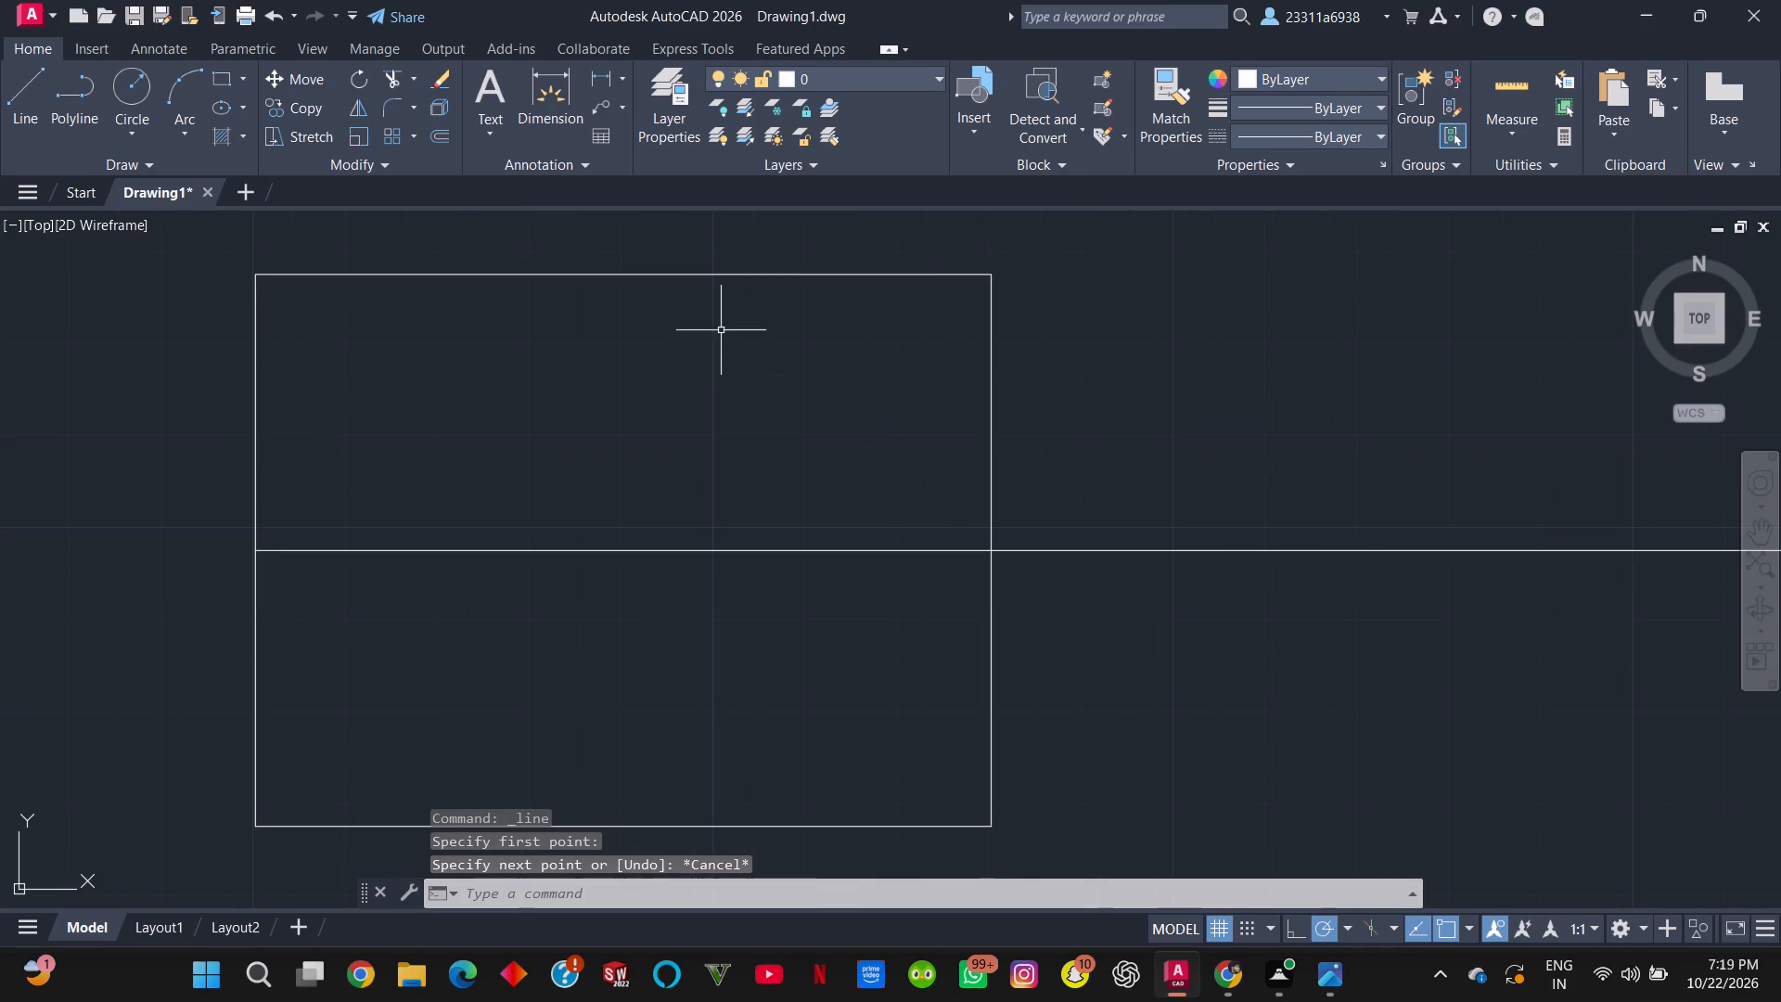
pyautogui.click(44, 102)
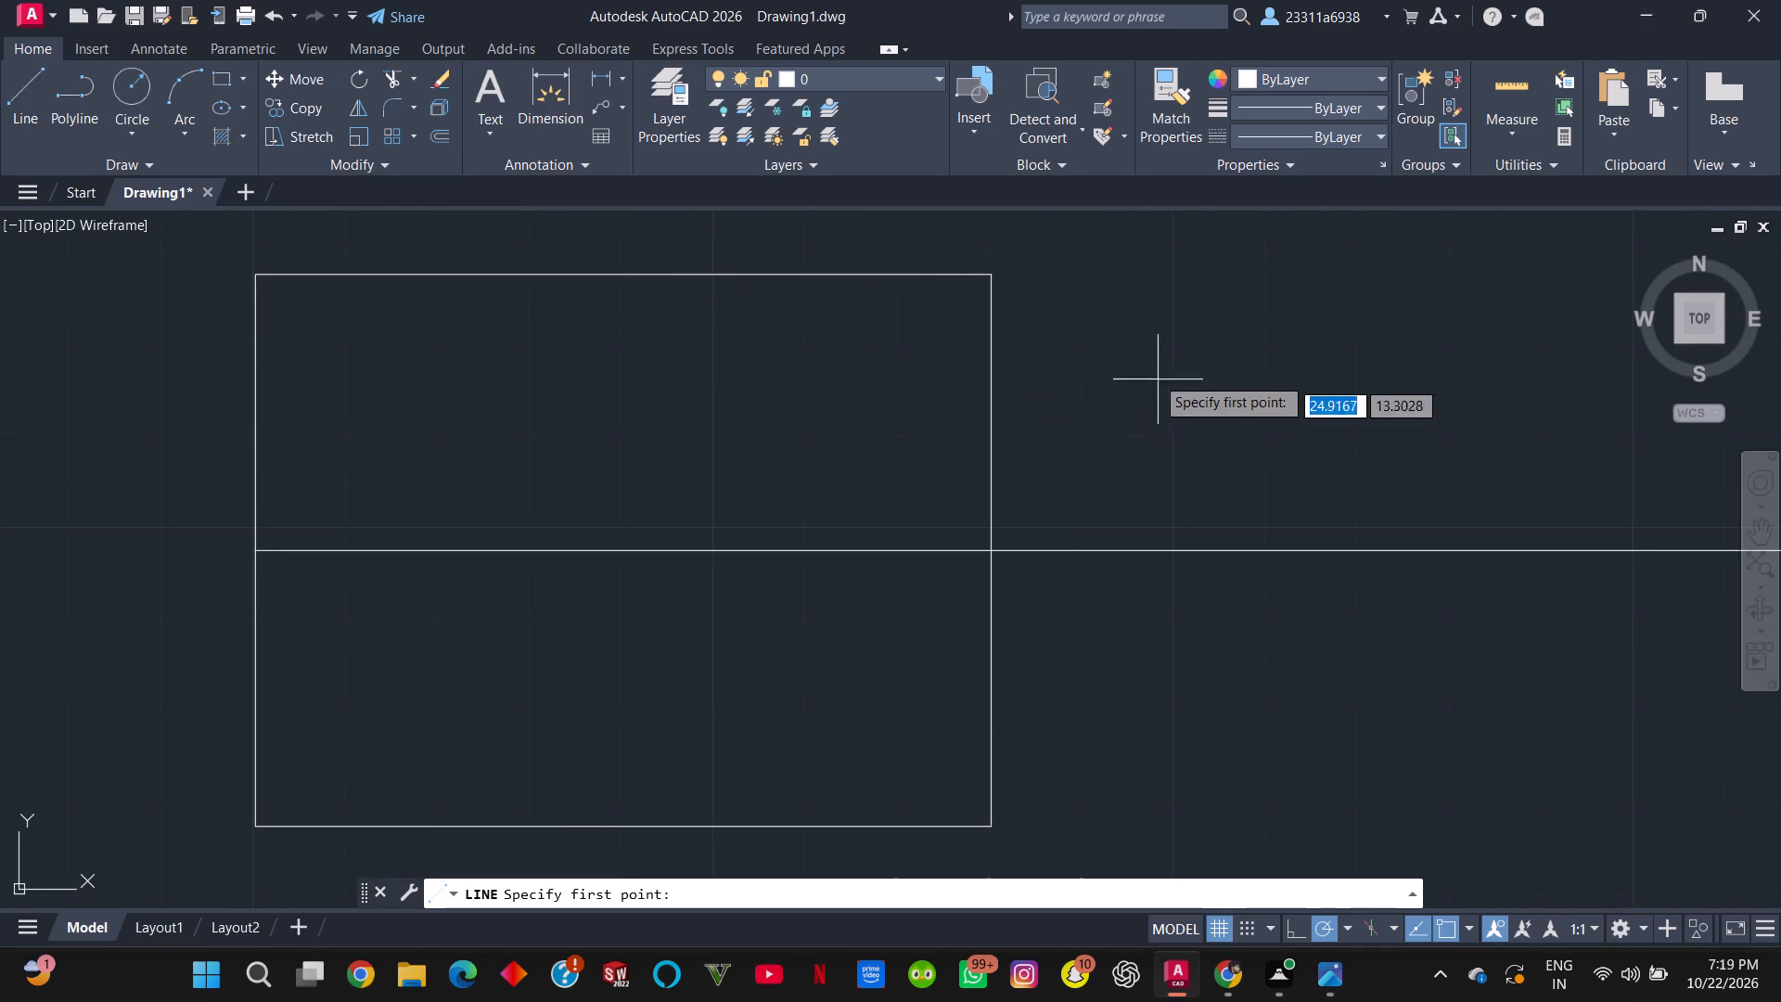
pyautogui.click(989, 277)
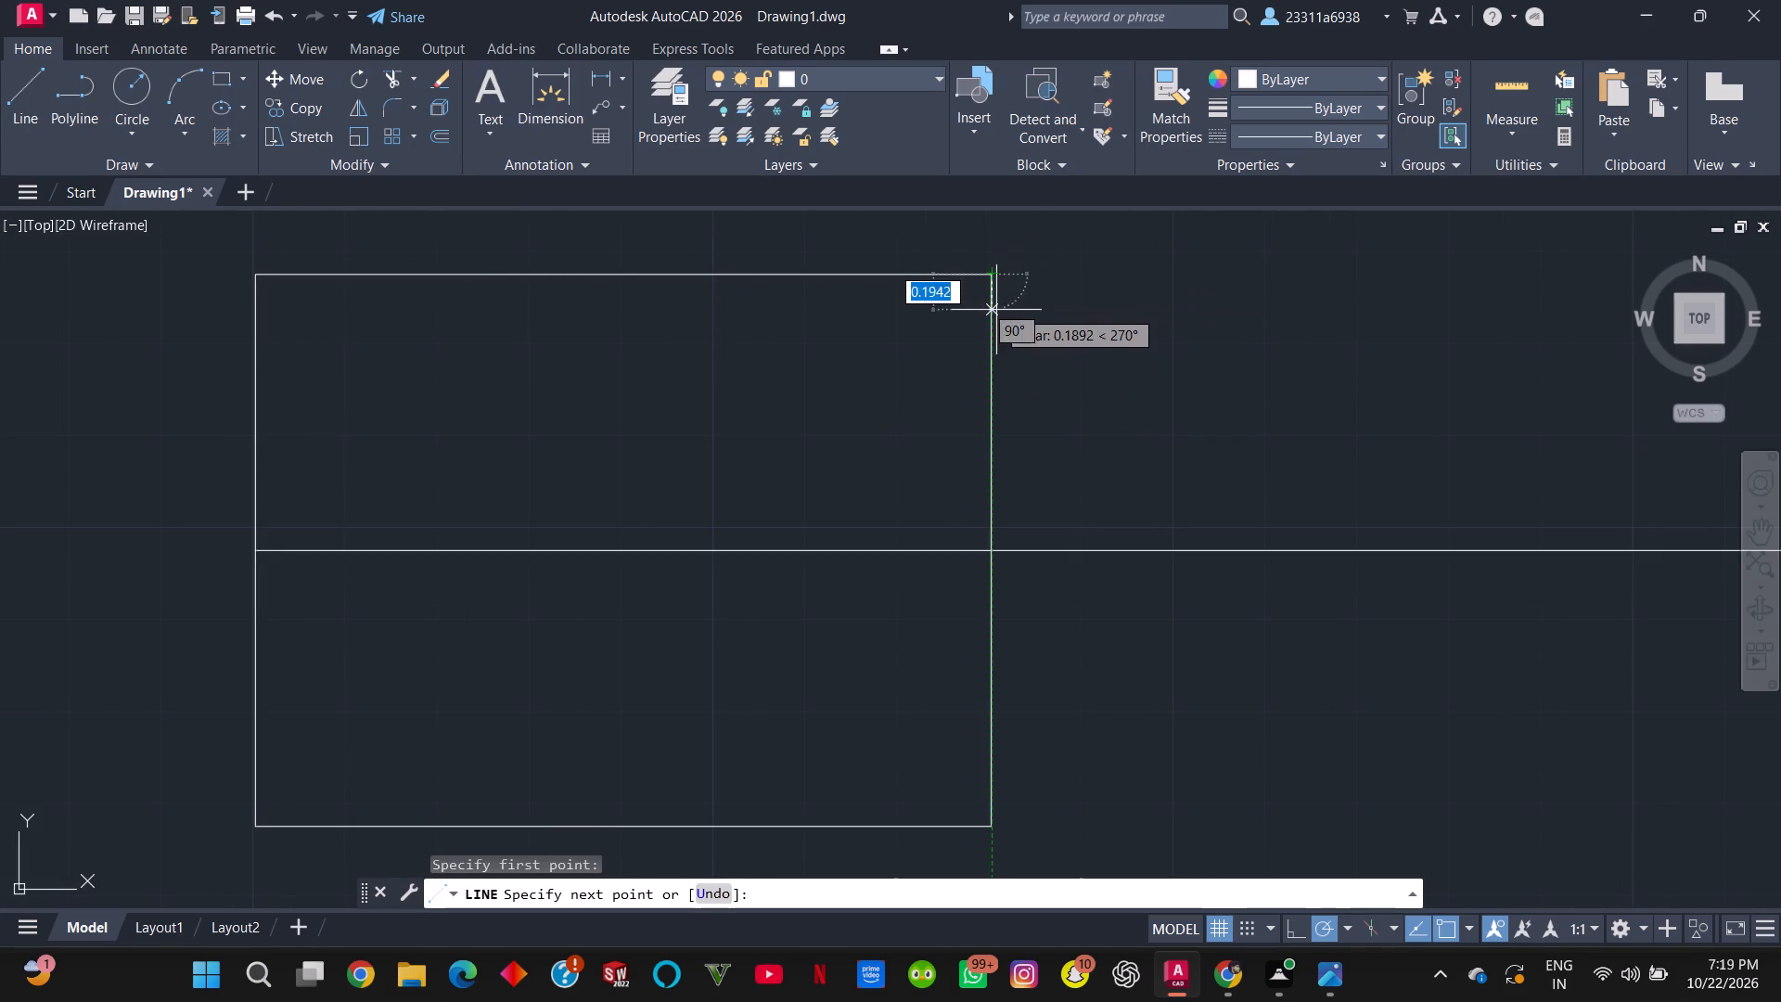
pyautogui.press('0')
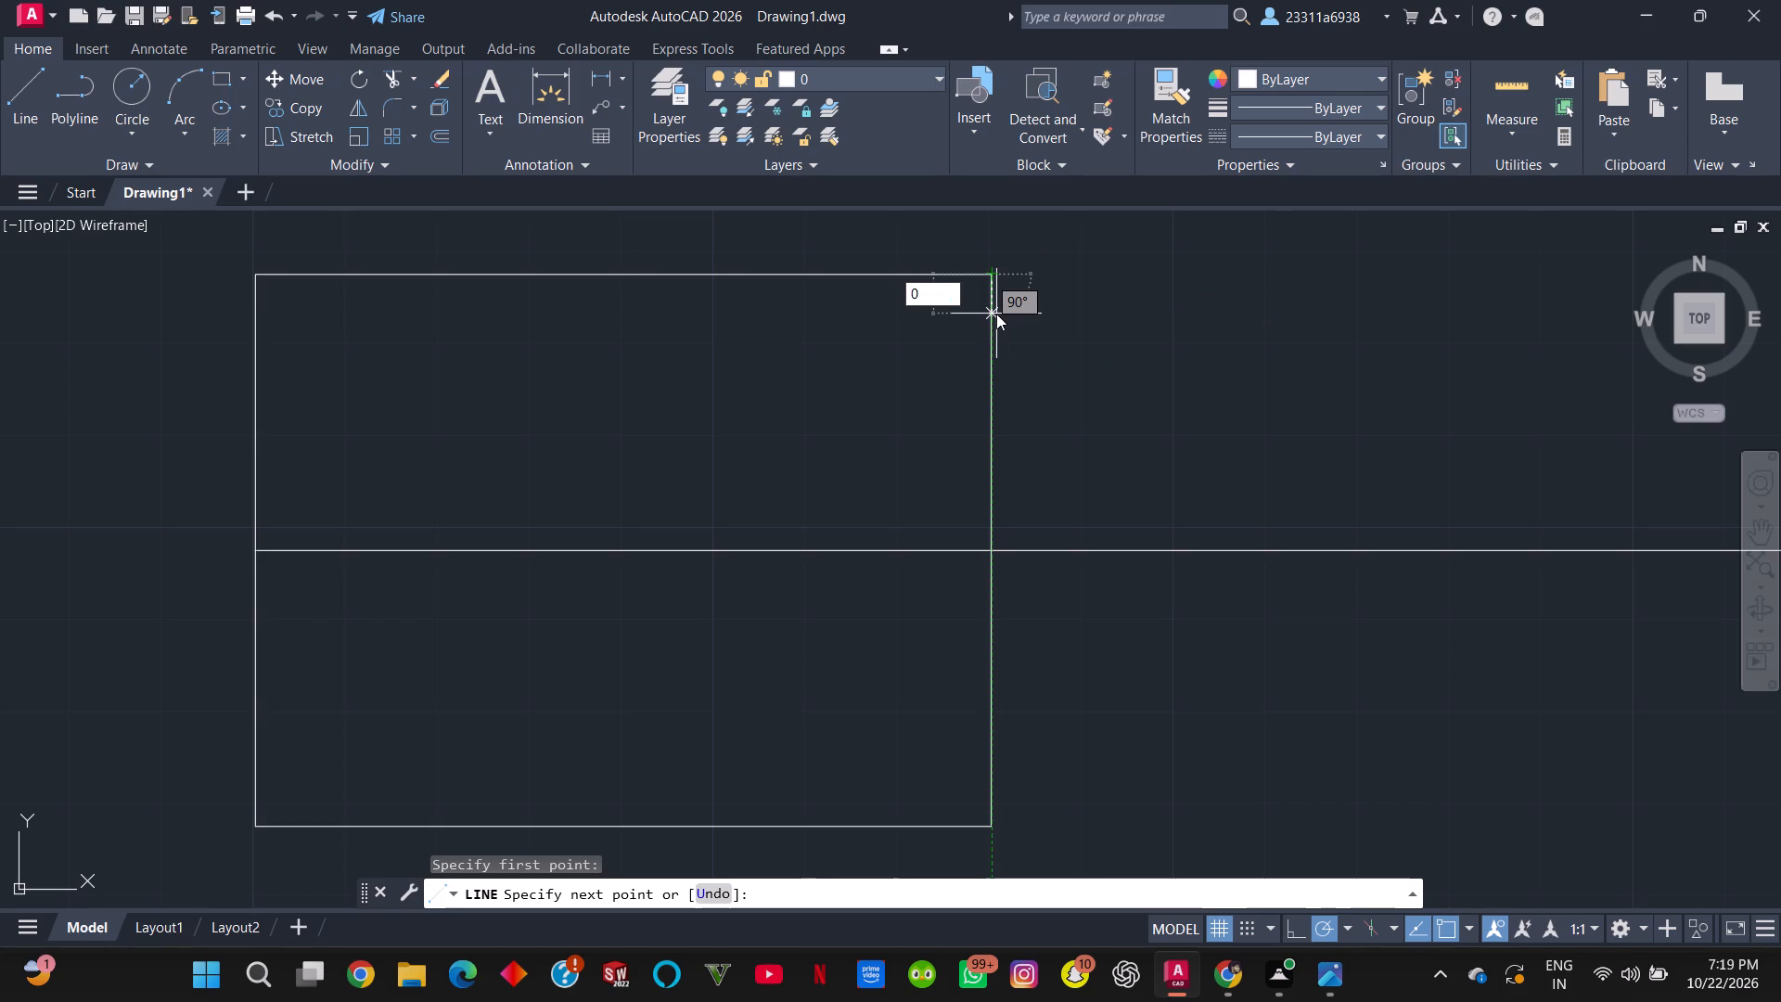
pyautogui.press('.')
pyautogui.press('5')
pyautogui.press('Return')
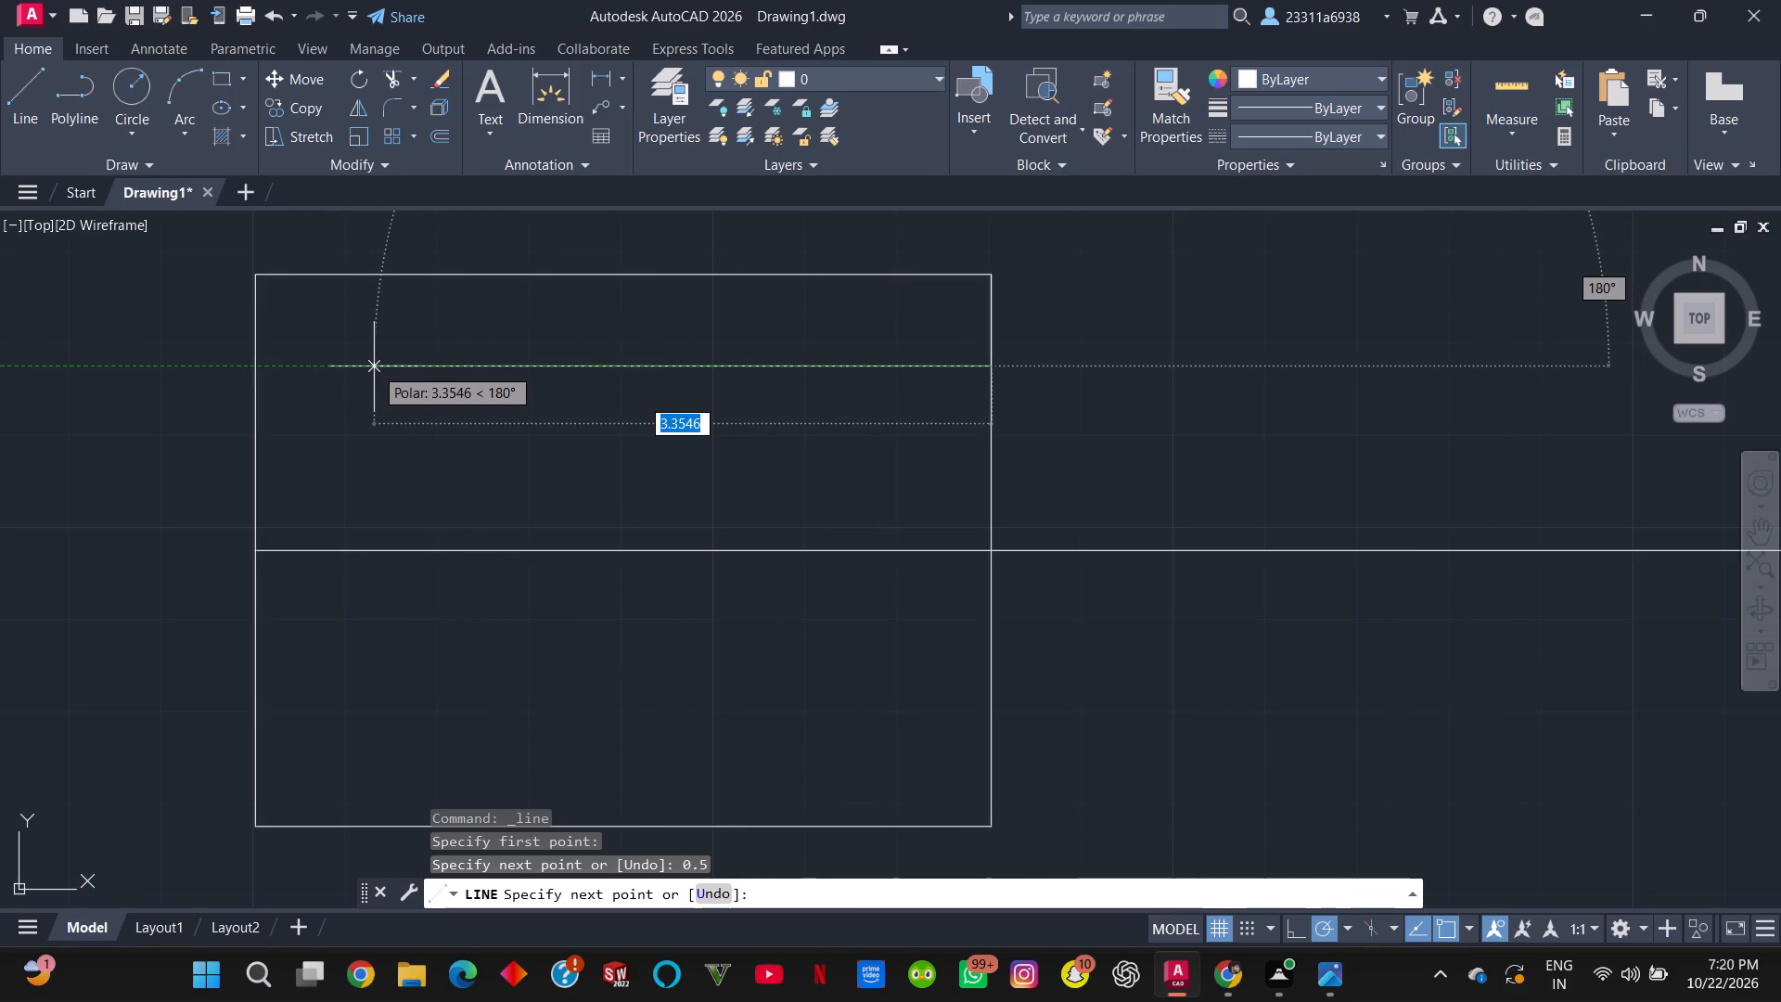
pyautogui.press('3')
pyautogui.press('Return')
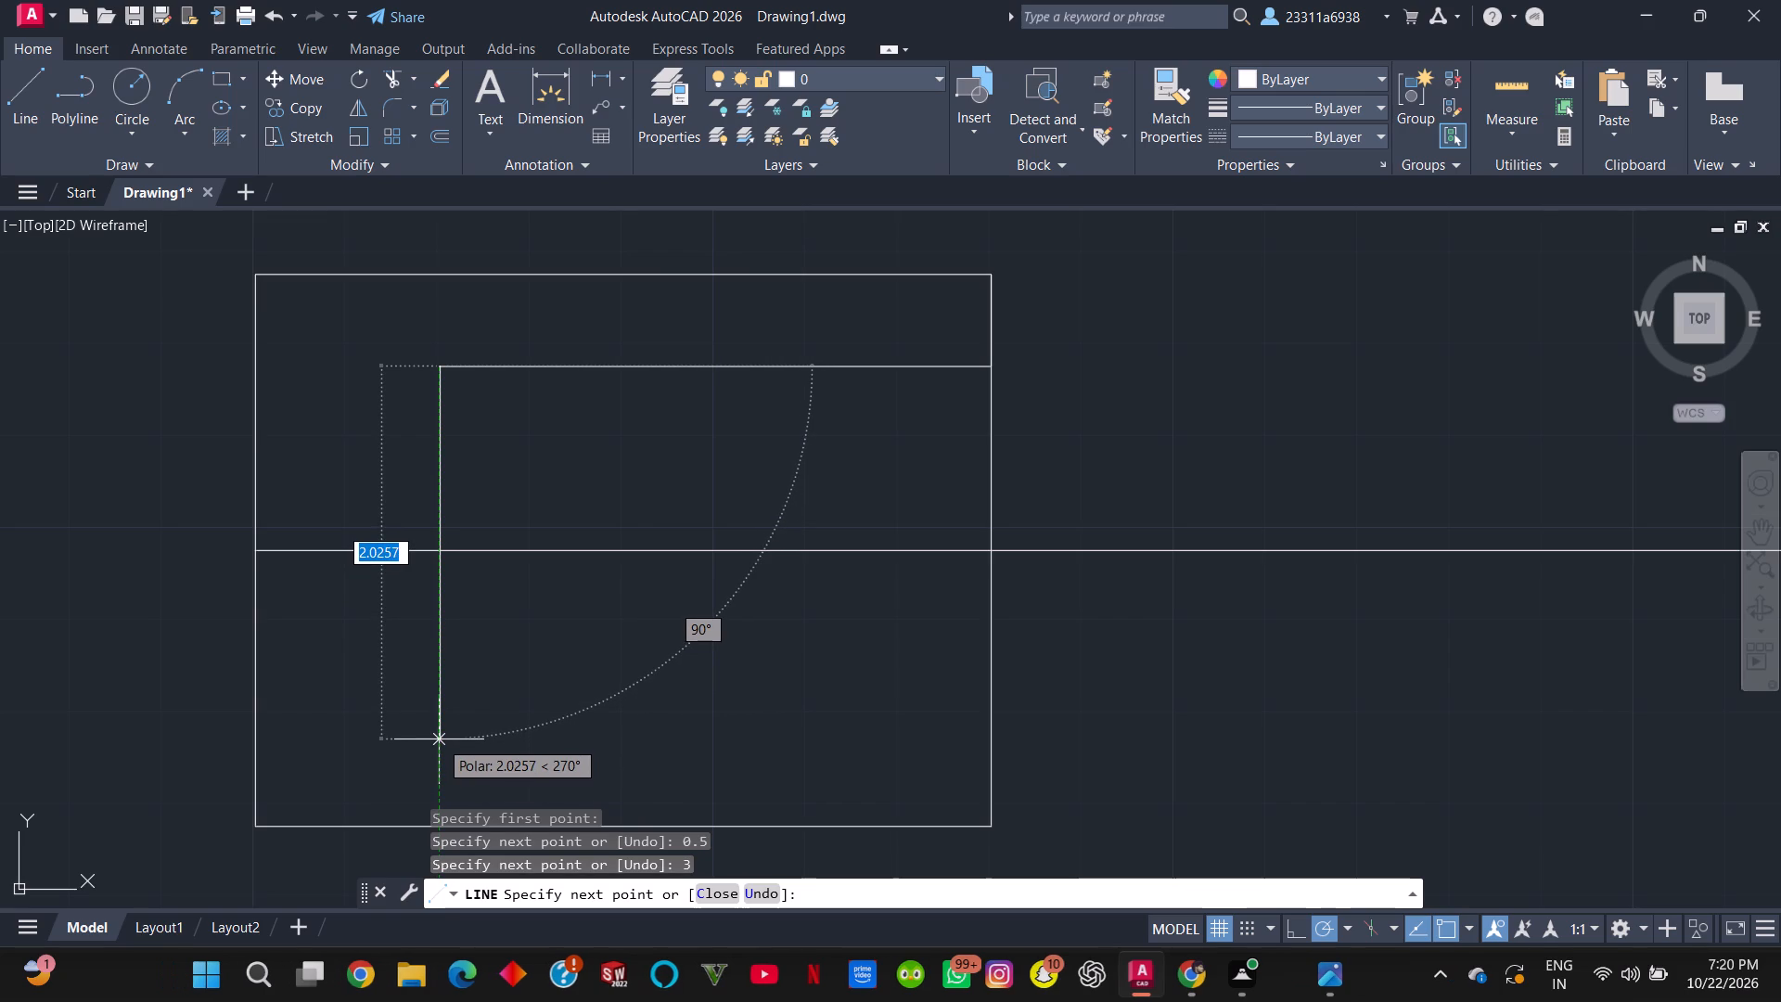
pyautogui.press('2')
pyautogui.press('Return')
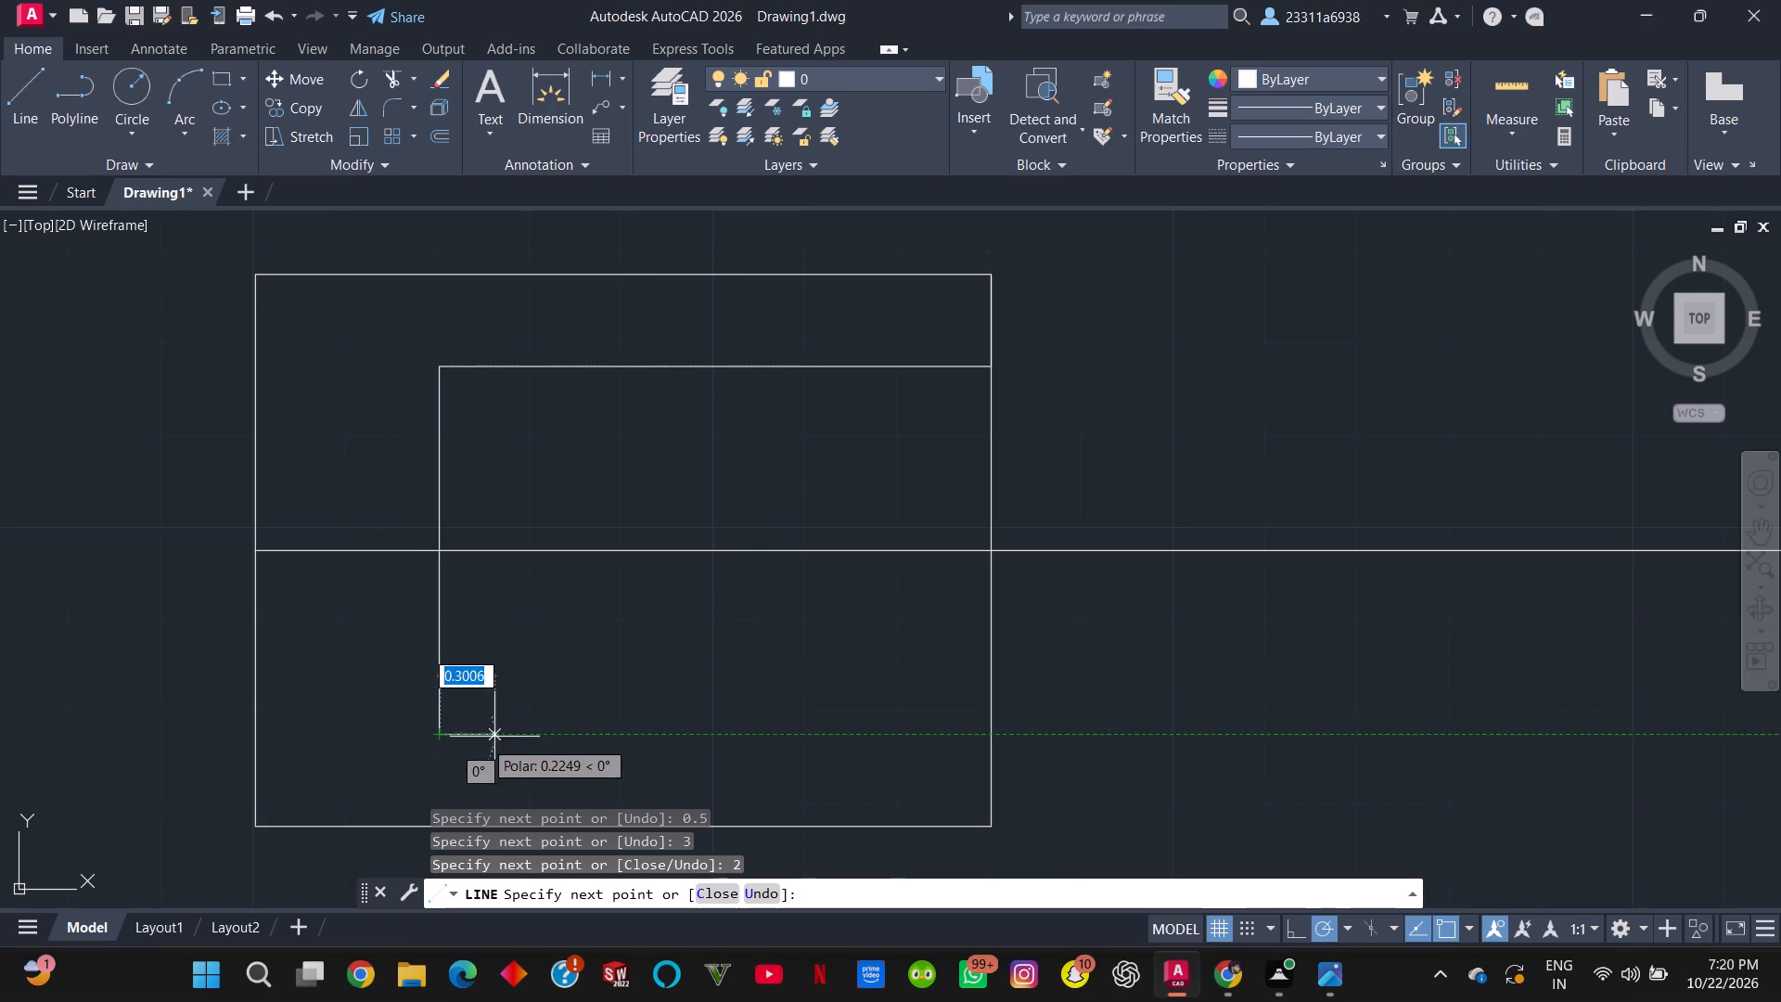
pyautogui.click(995, 732)
pyautogui.press('Escape')
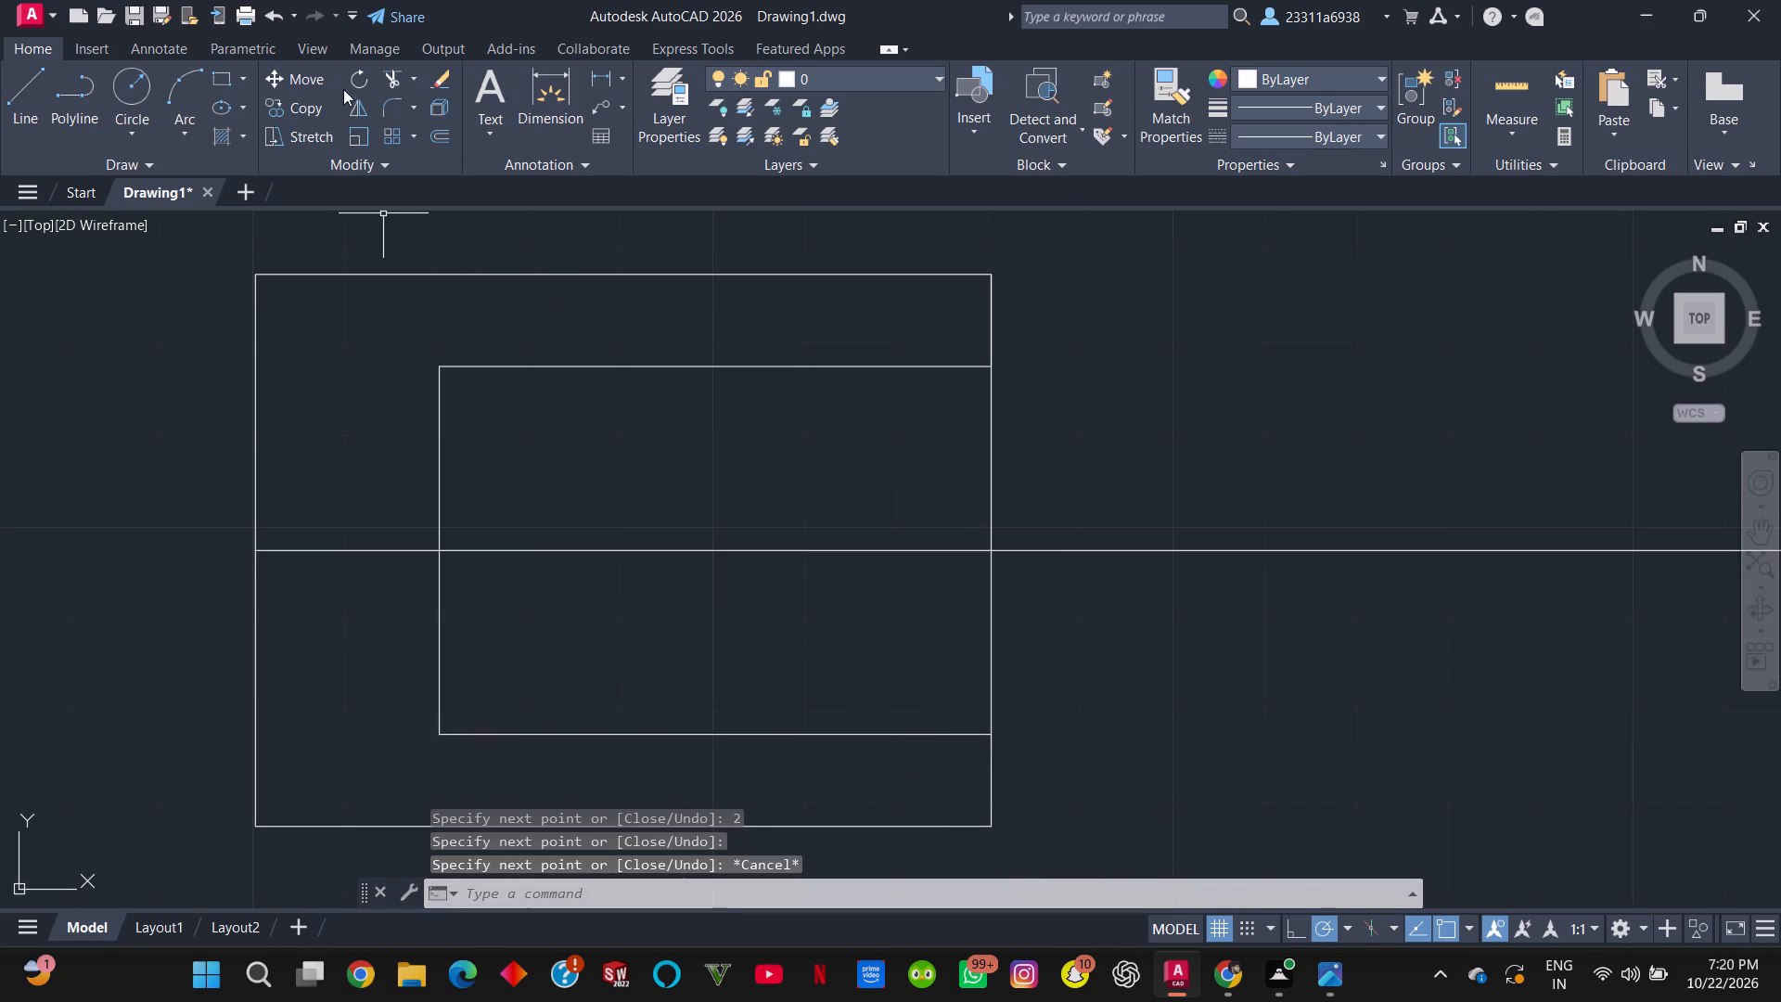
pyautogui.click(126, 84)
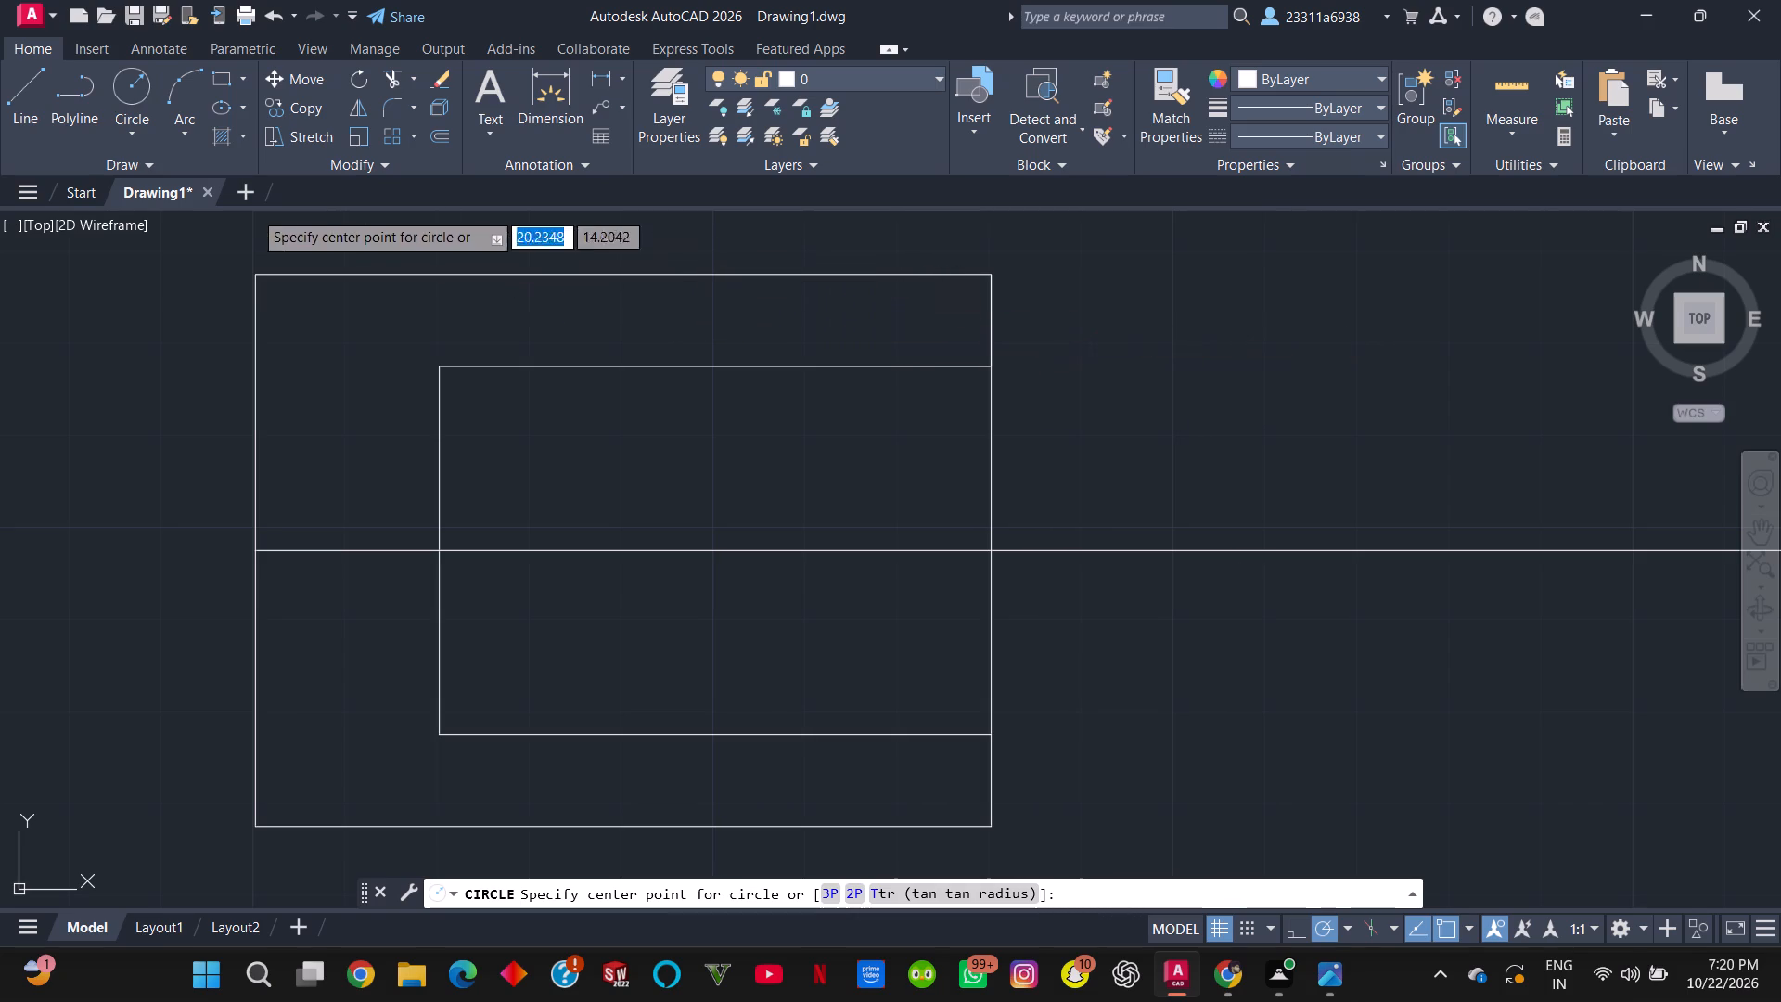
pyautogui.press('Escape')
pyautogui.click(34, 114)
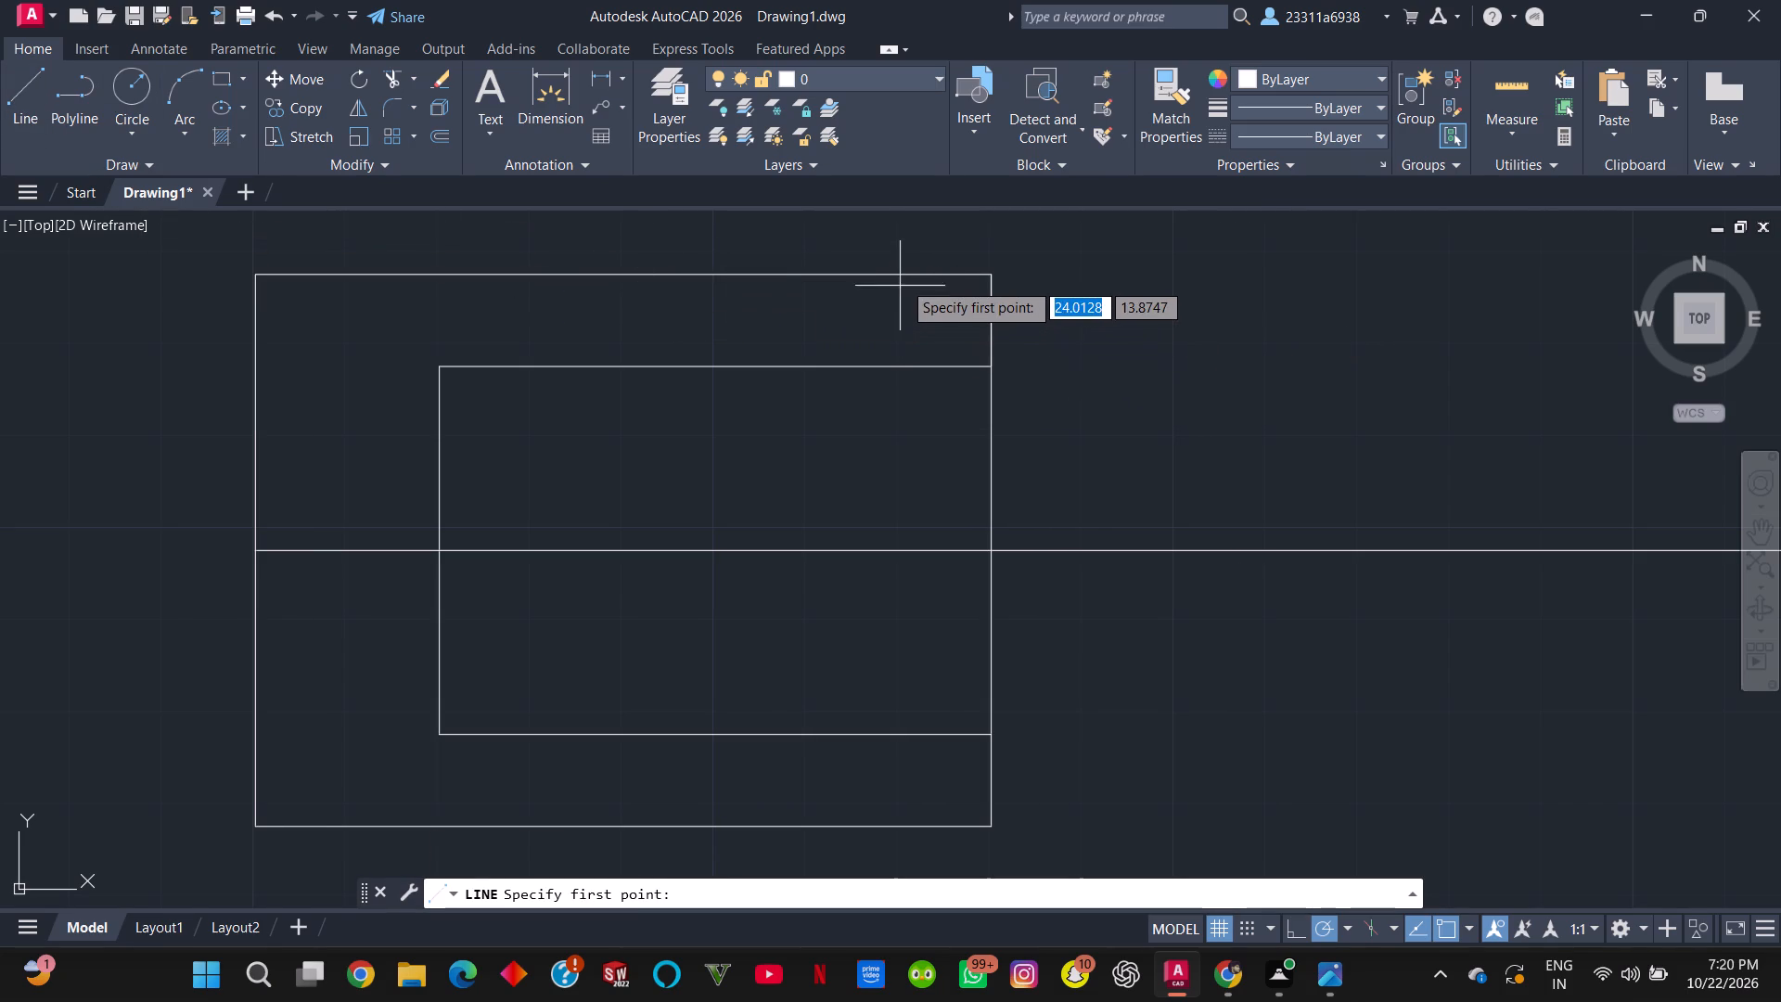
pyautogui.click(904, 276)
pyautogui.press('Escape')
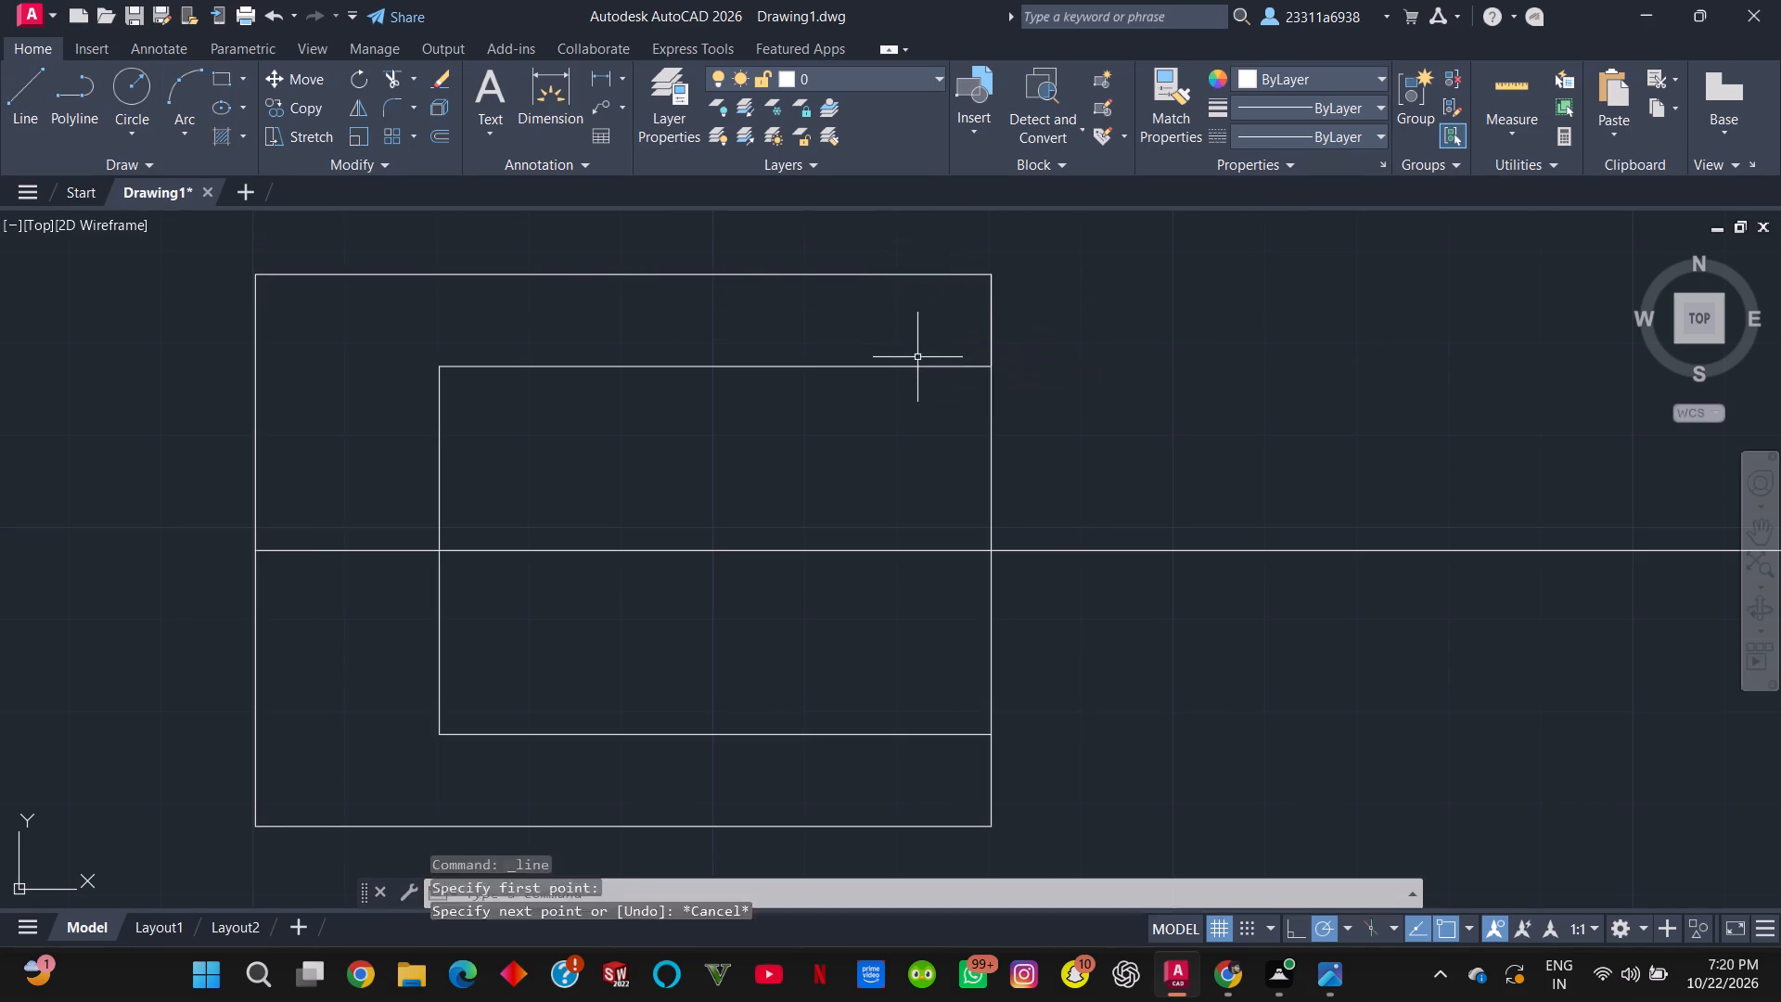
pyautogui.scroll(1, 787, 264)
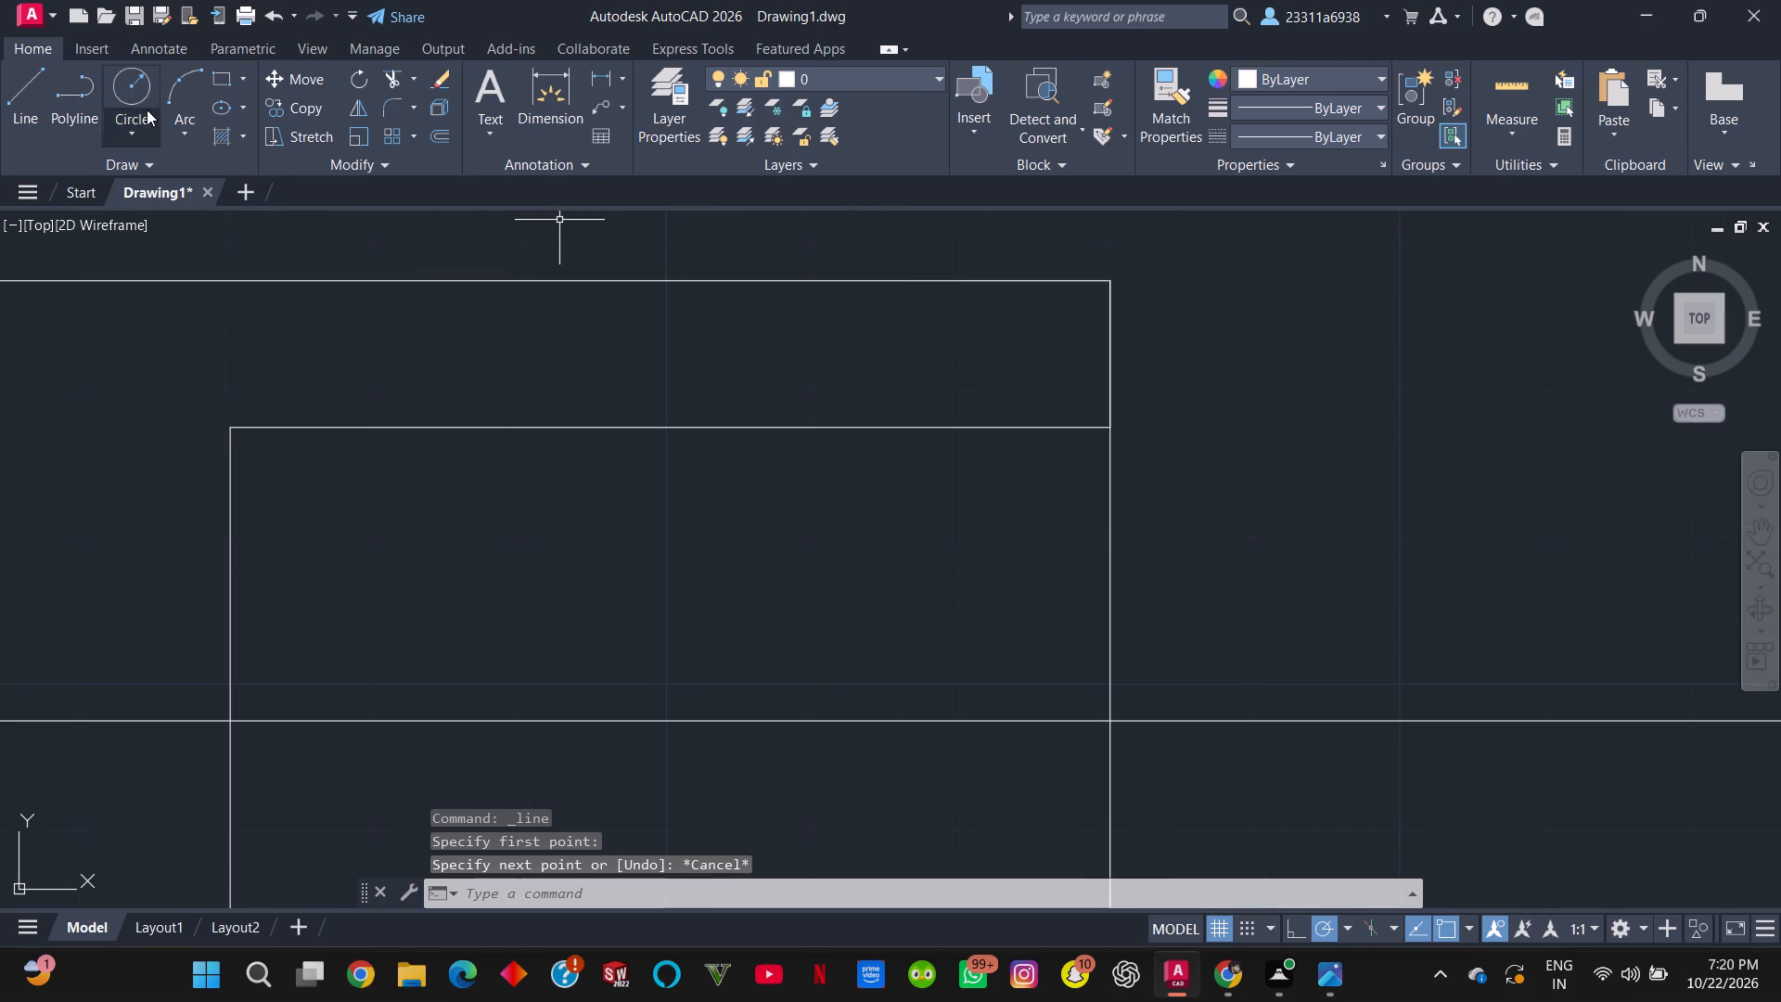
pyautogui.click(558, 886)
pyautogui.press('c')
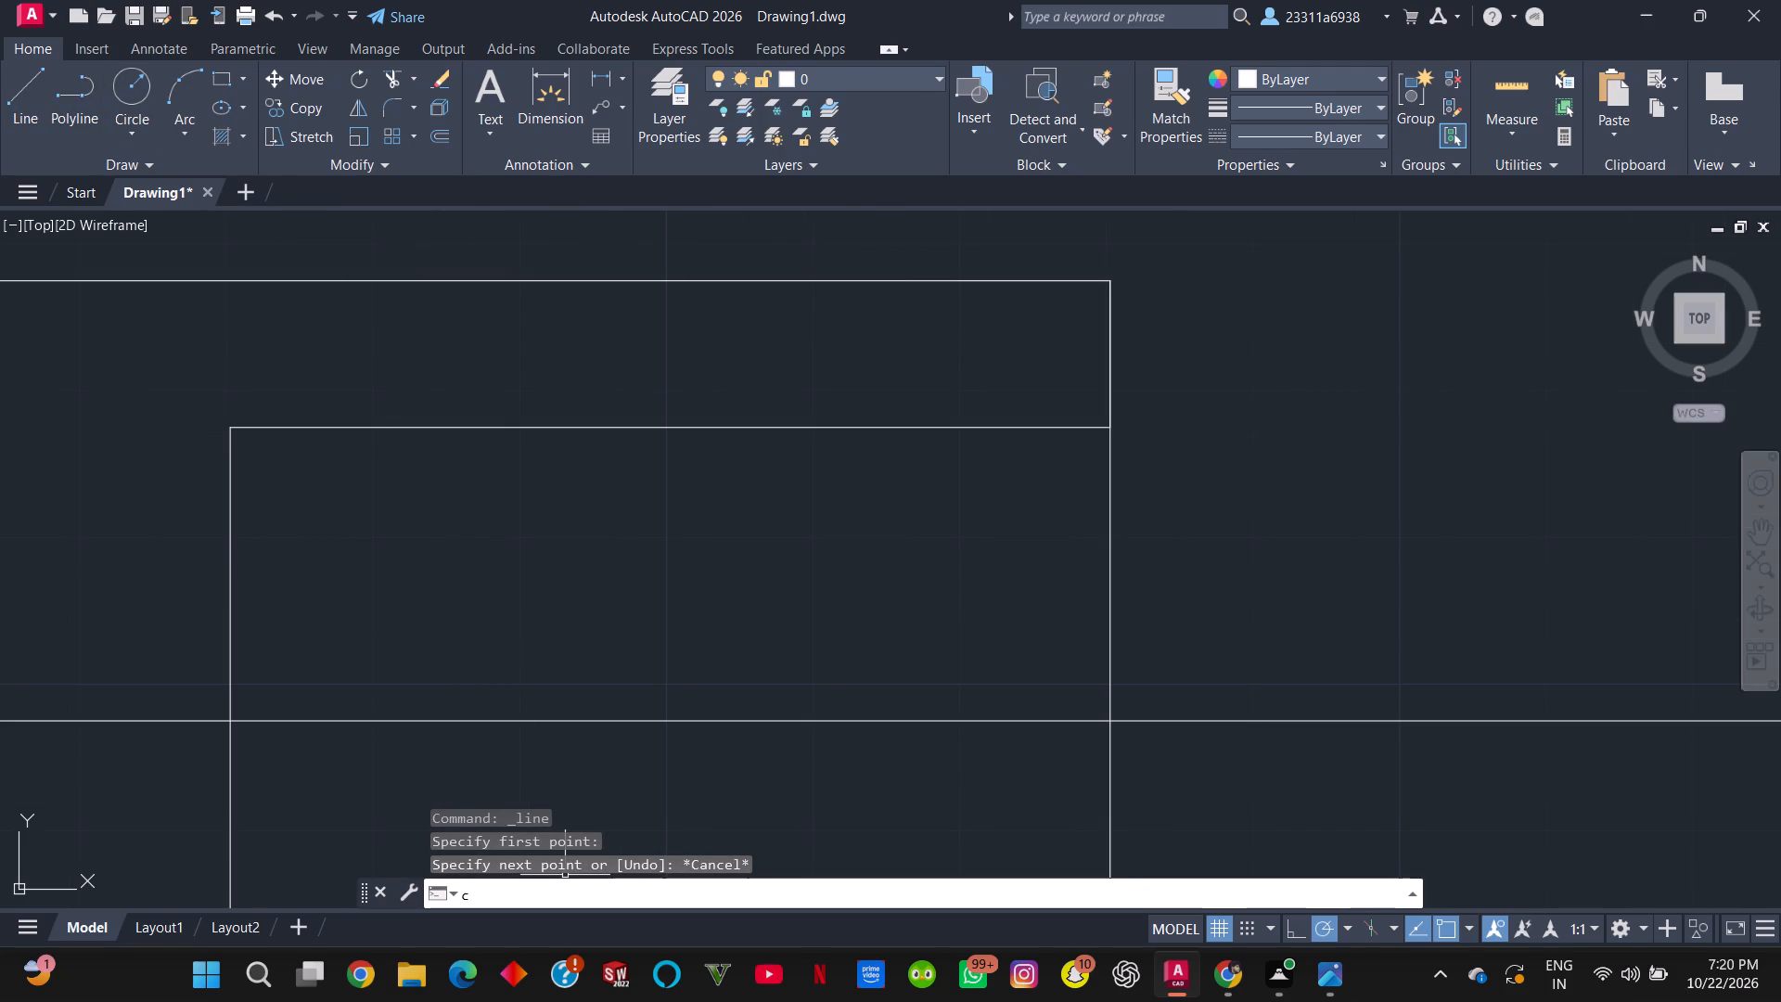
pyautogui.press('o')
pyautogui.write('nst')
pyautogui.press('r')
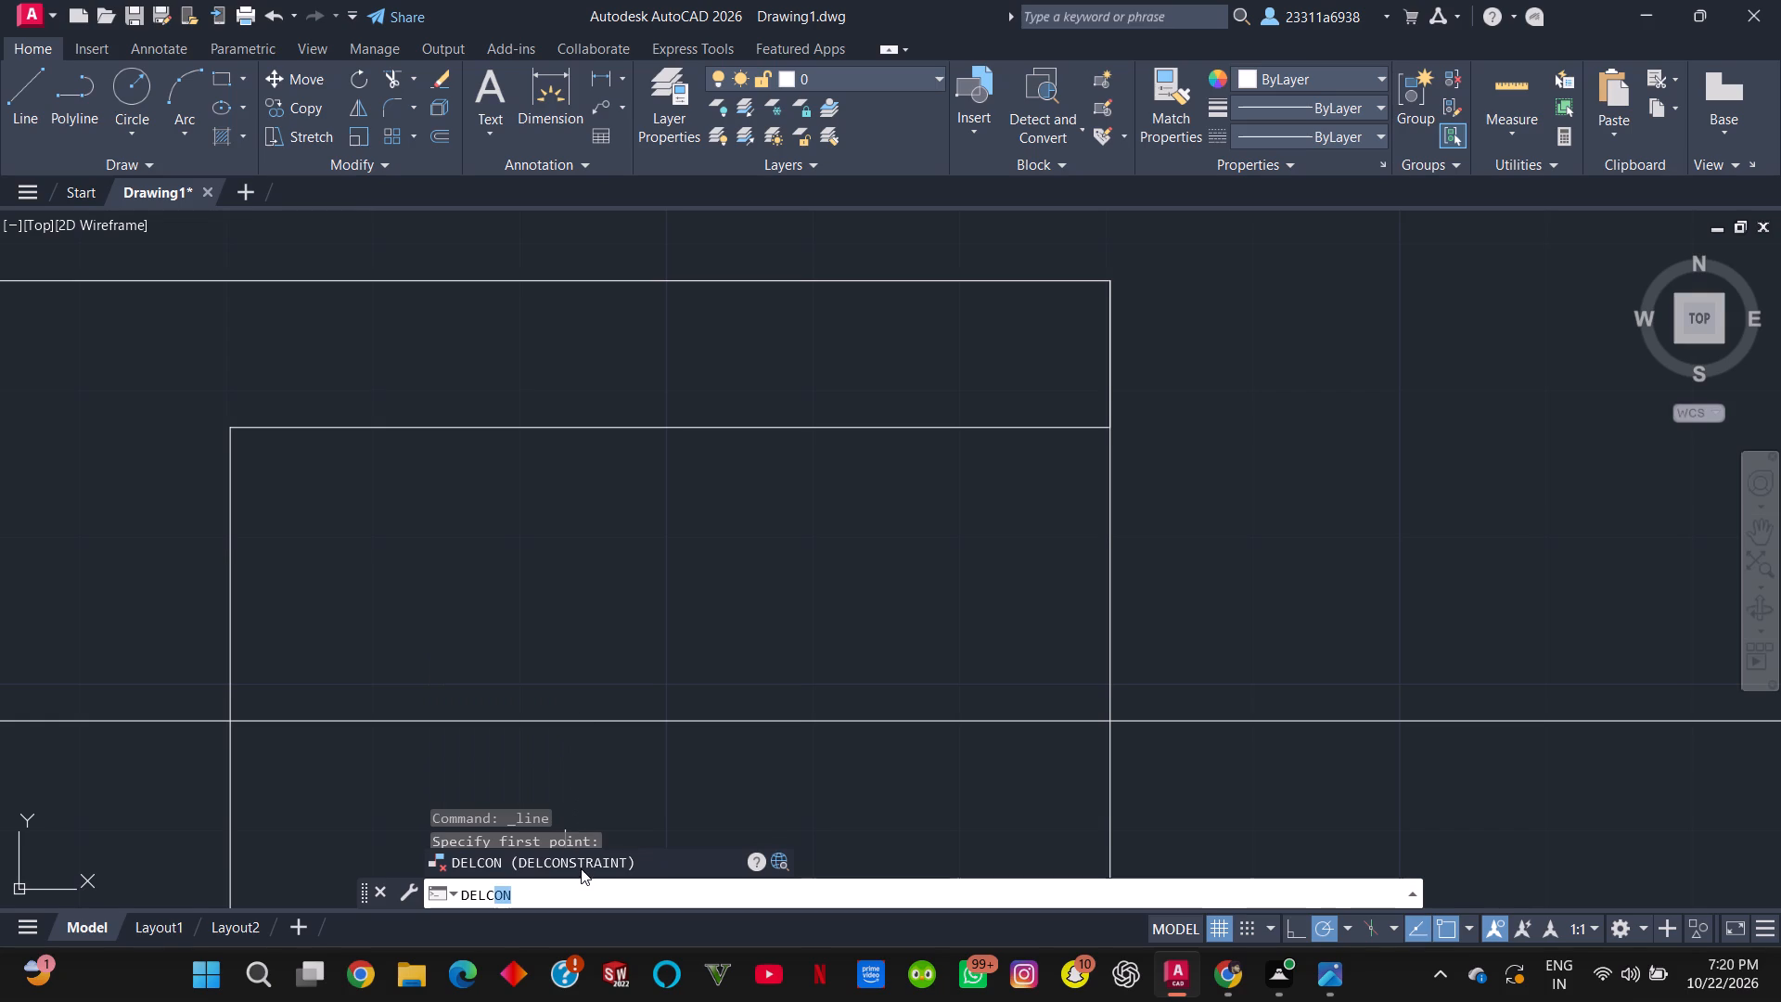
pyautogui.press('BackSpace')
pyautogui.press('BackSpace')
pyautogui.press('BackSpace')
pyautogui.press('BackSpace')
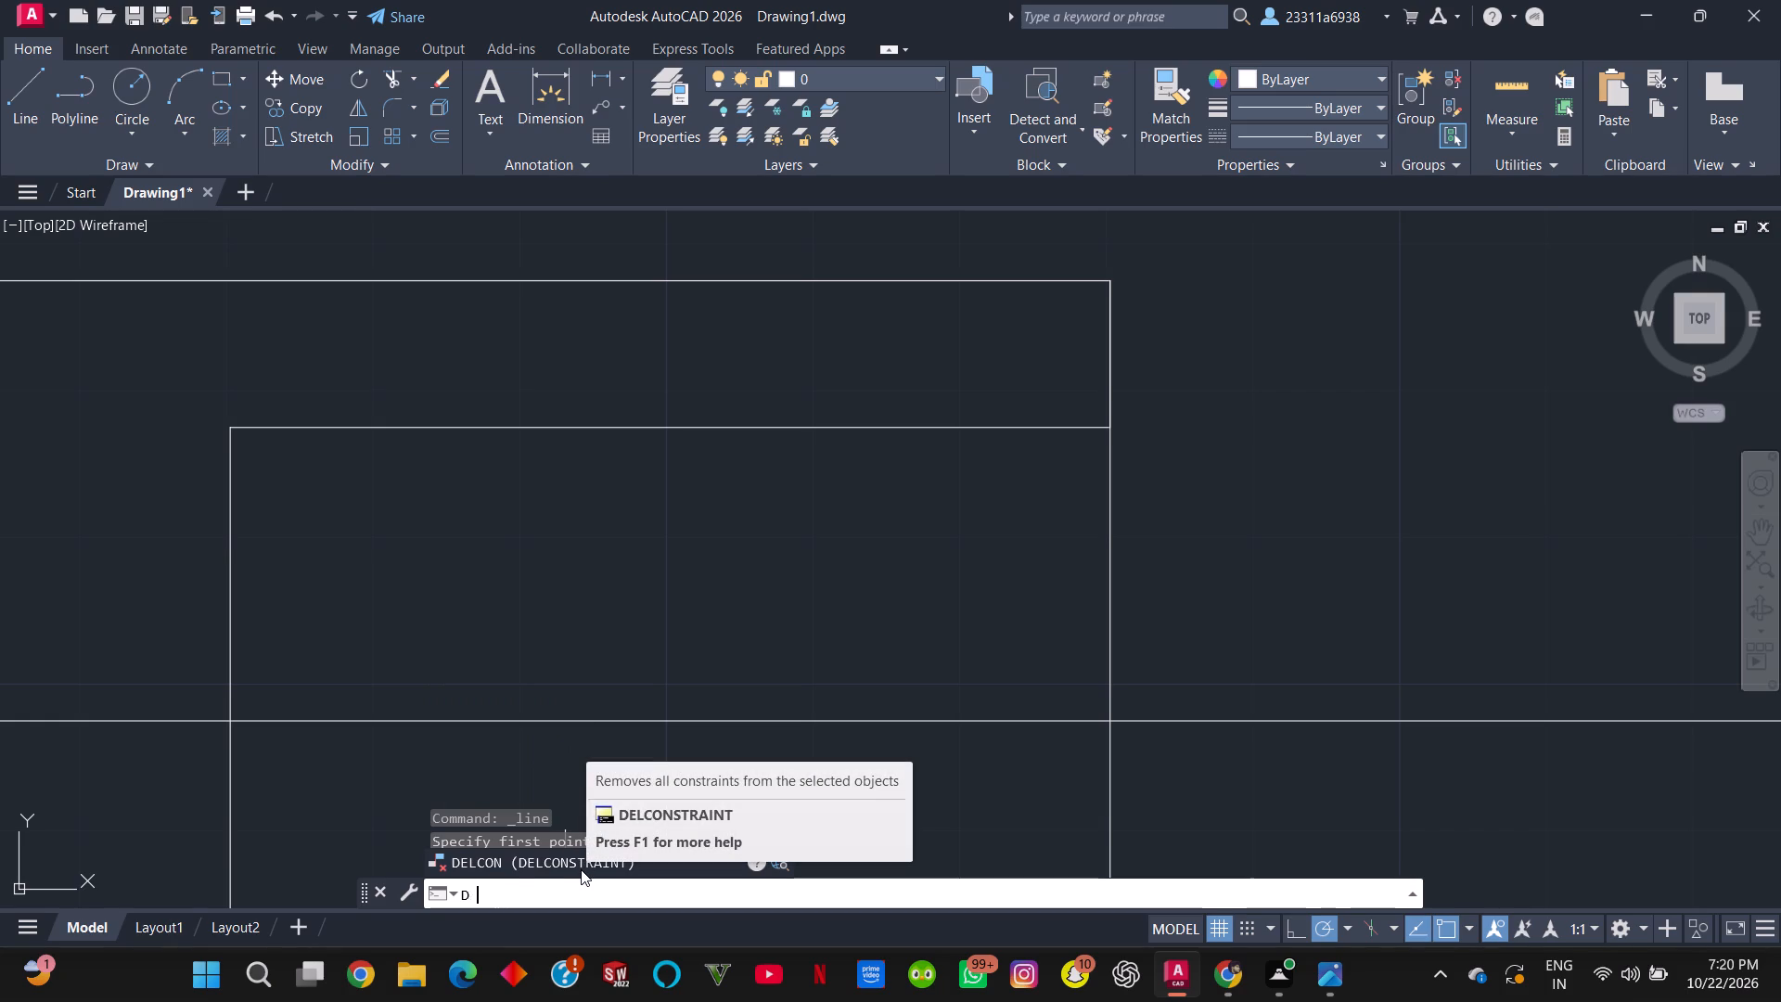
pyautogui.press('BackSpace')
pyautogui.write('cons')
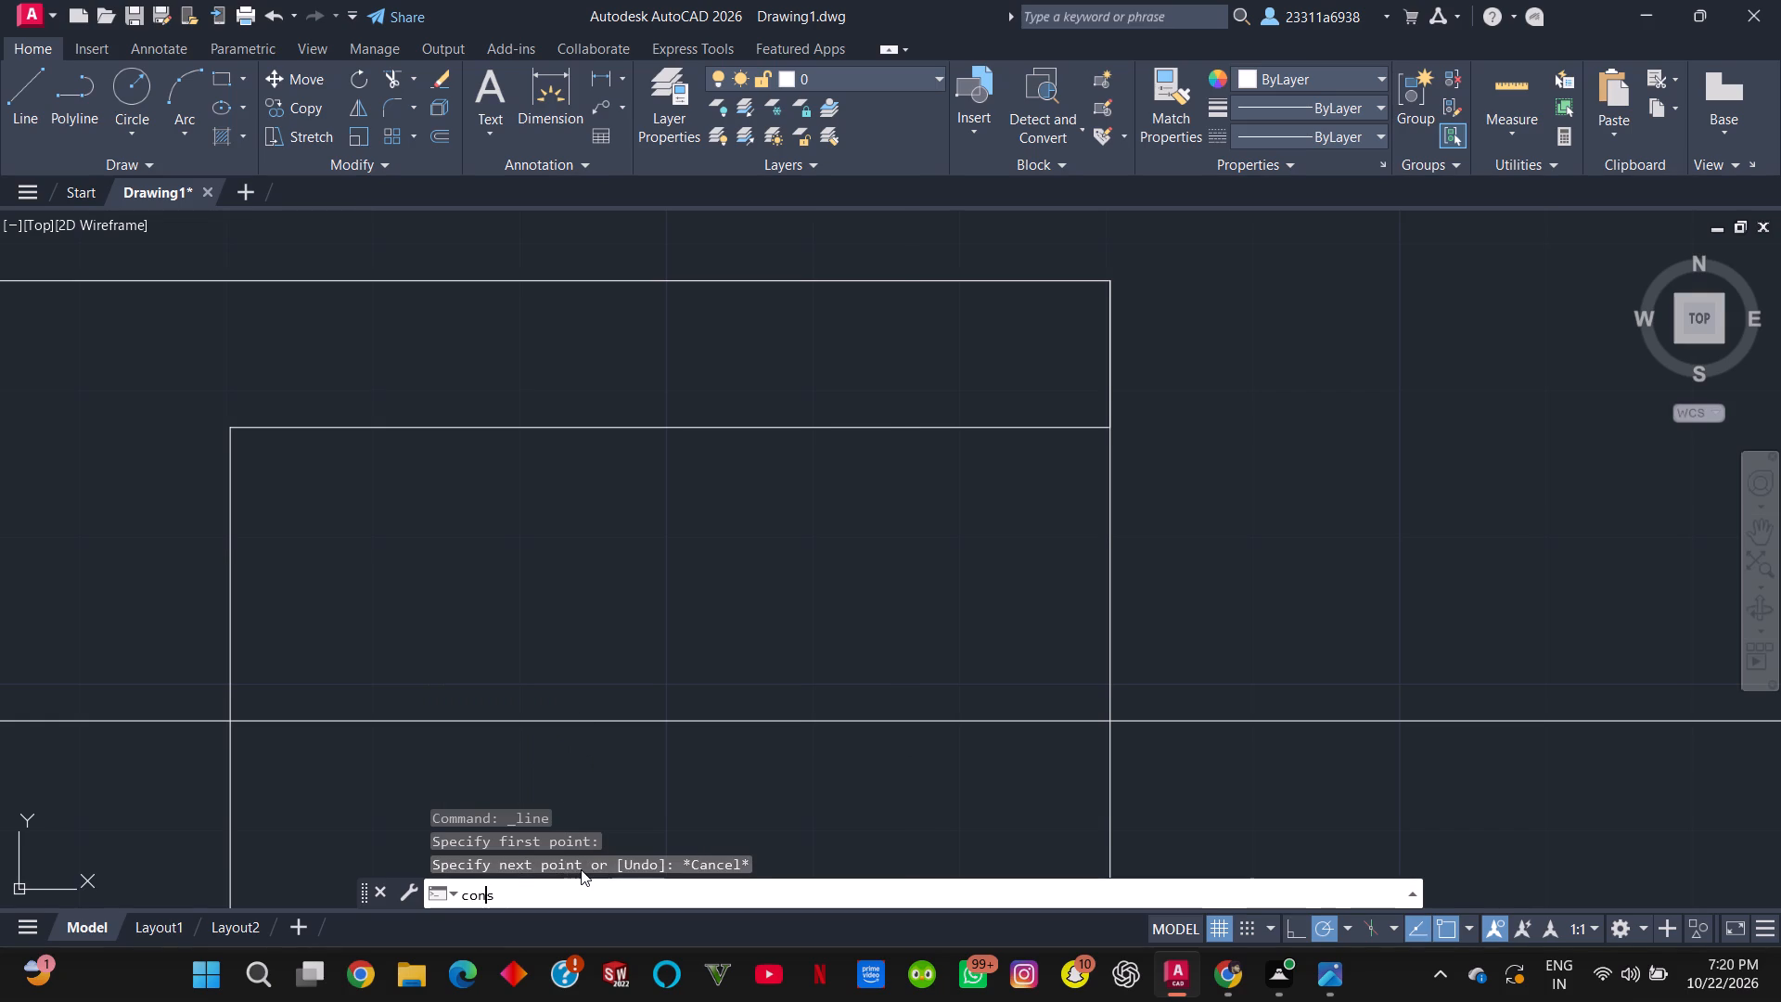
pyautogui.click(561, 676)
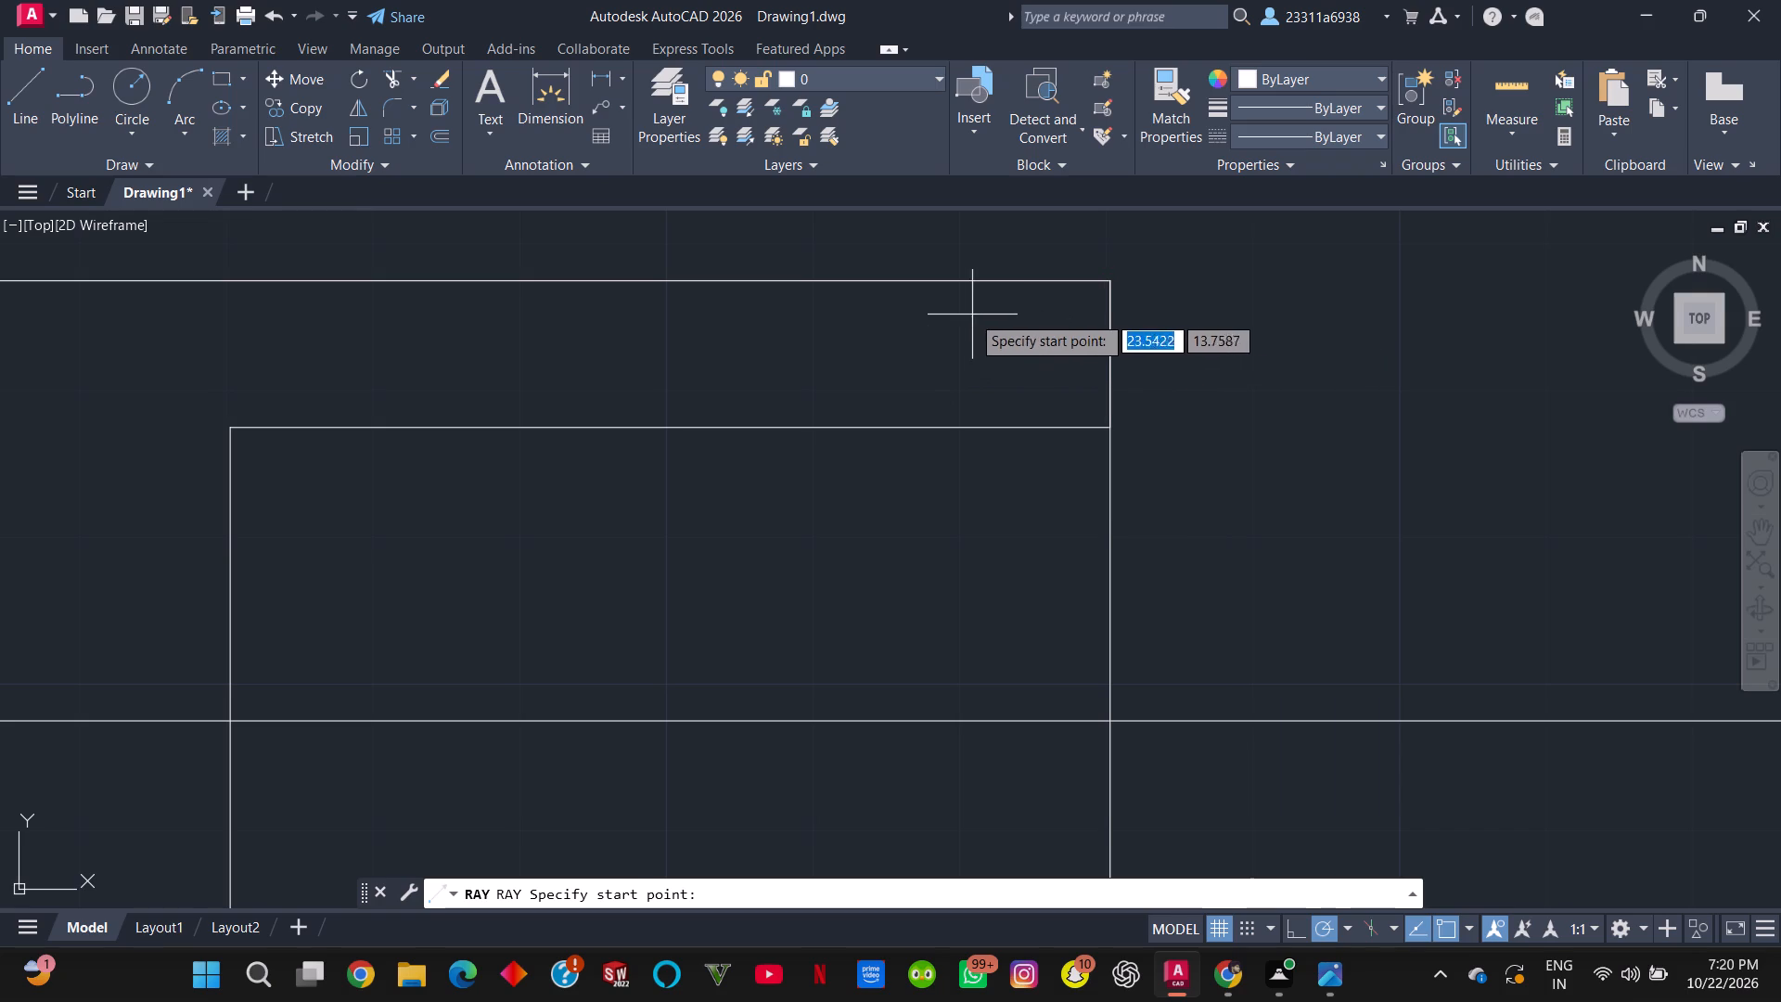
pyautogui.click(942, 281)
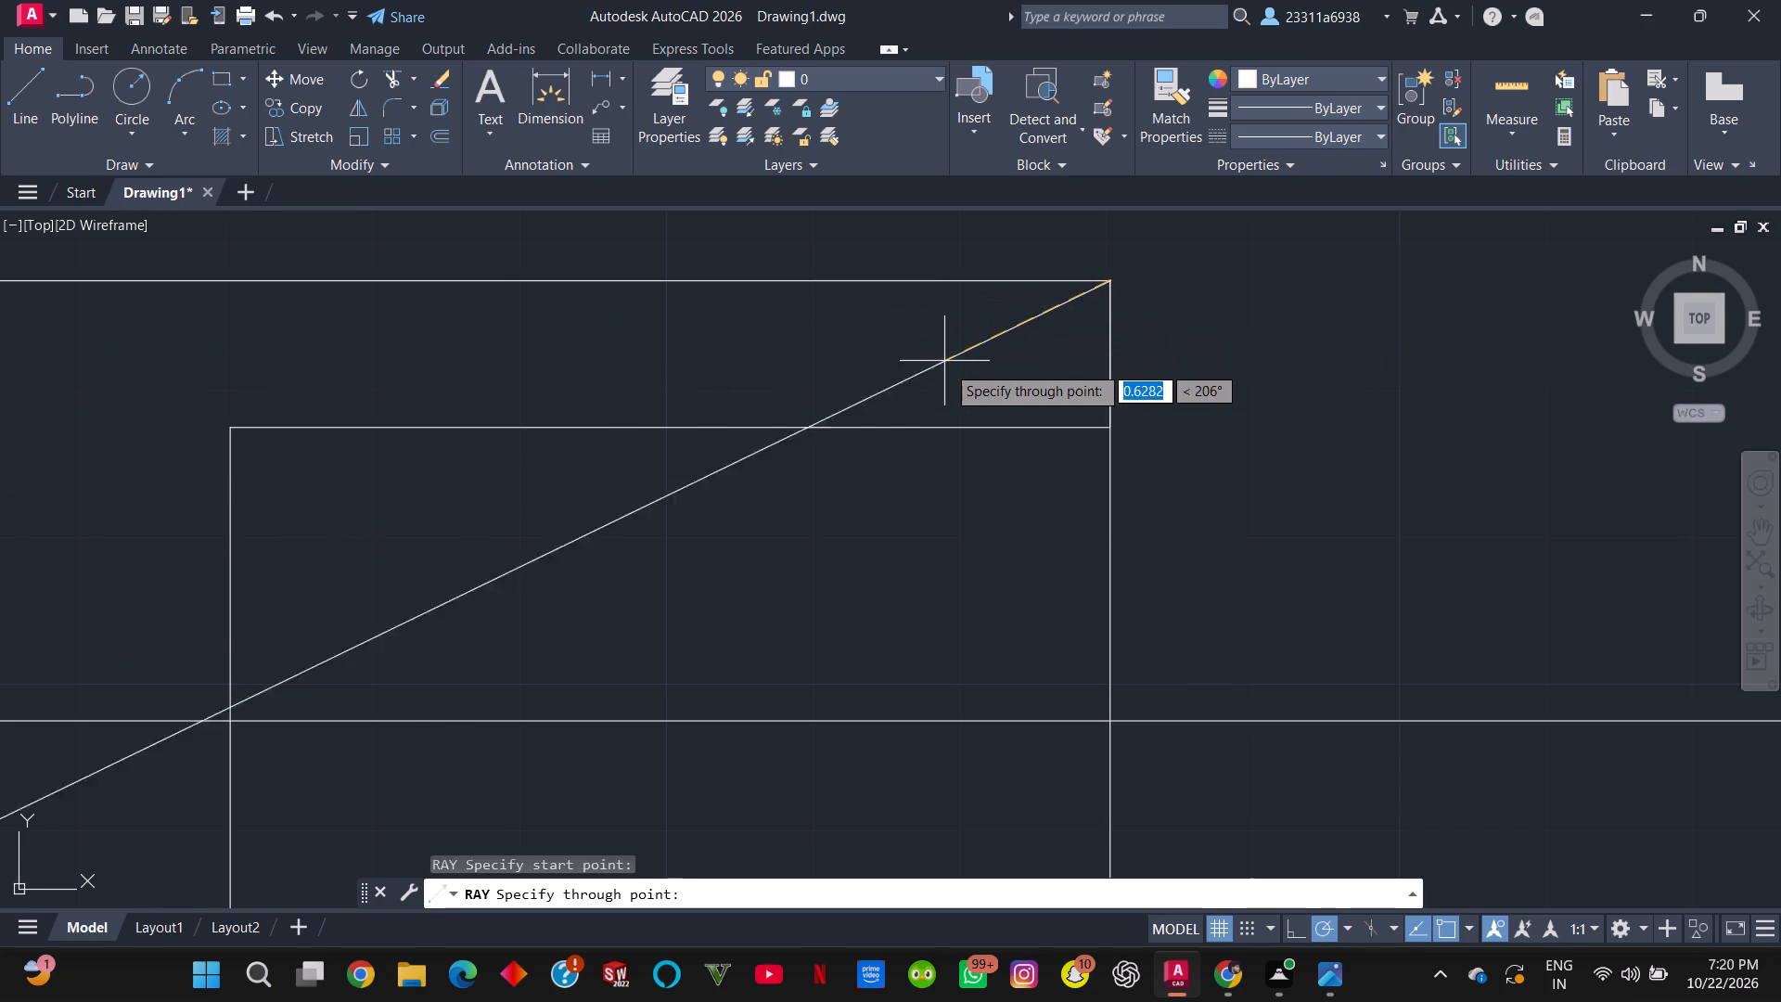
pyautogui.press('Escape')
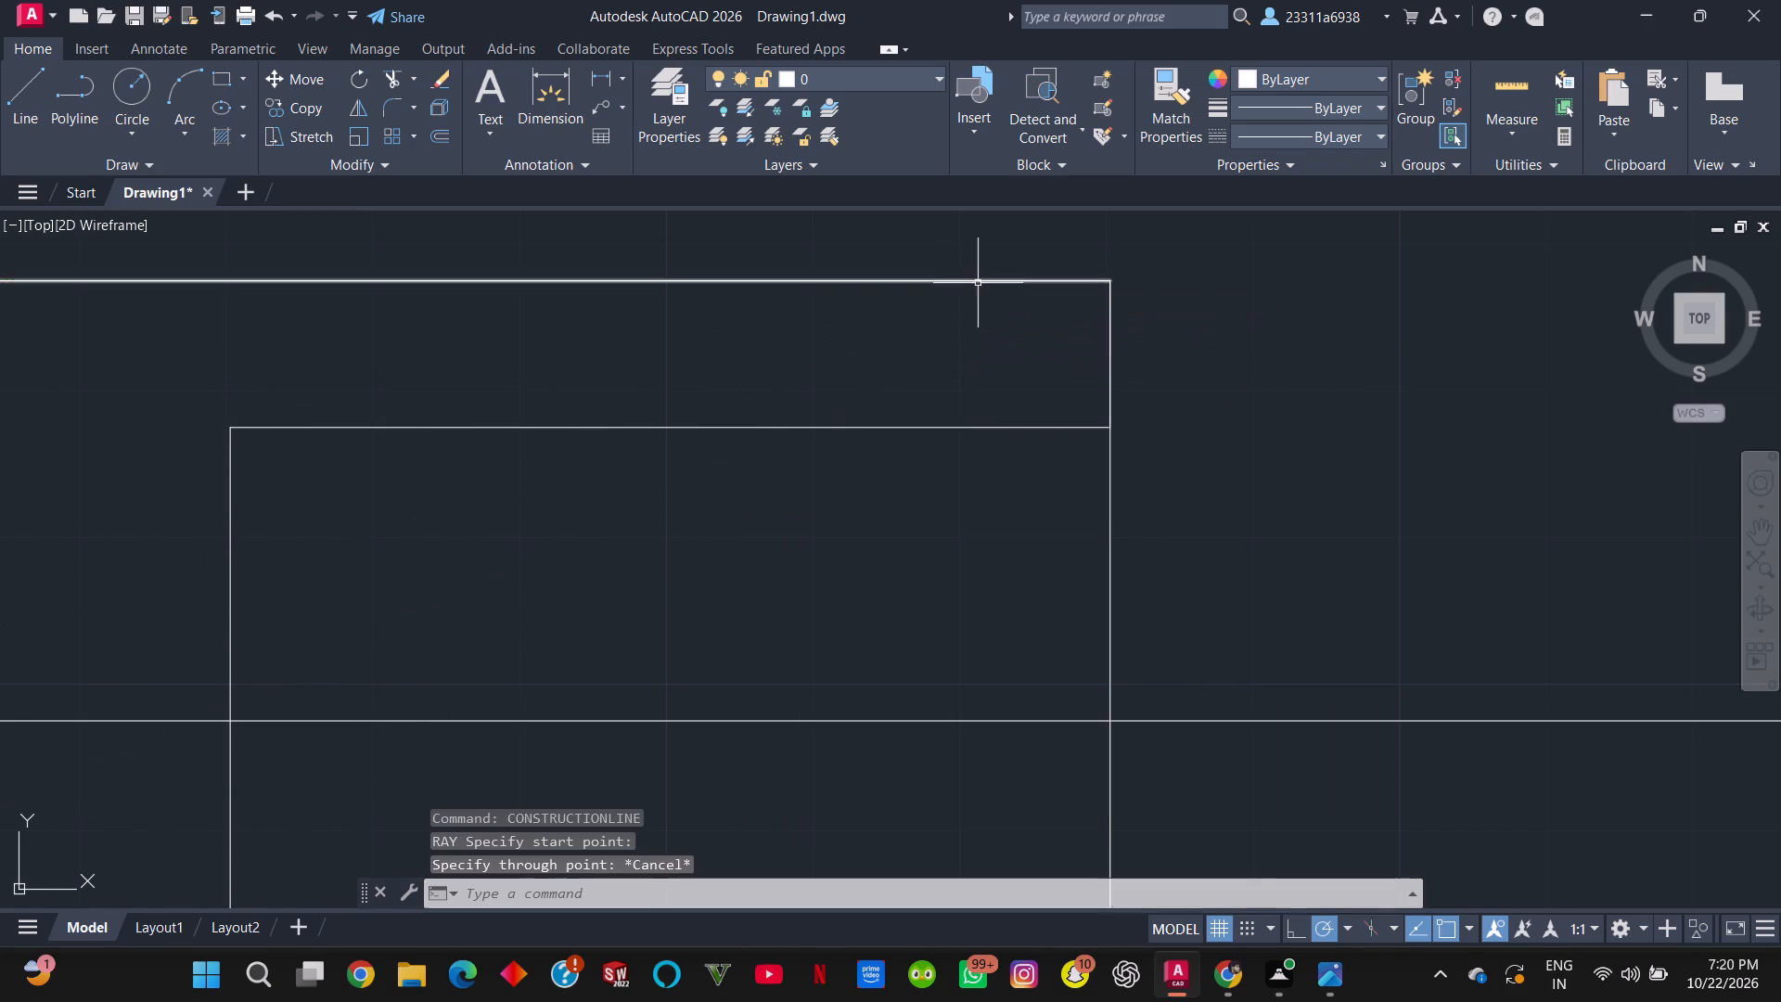
# Draw a construction ray from the rectangle's upper-right corner running horizontally at 180° along the top edge.
pyautogui.click(578, 883)
pyautogui.write('li')
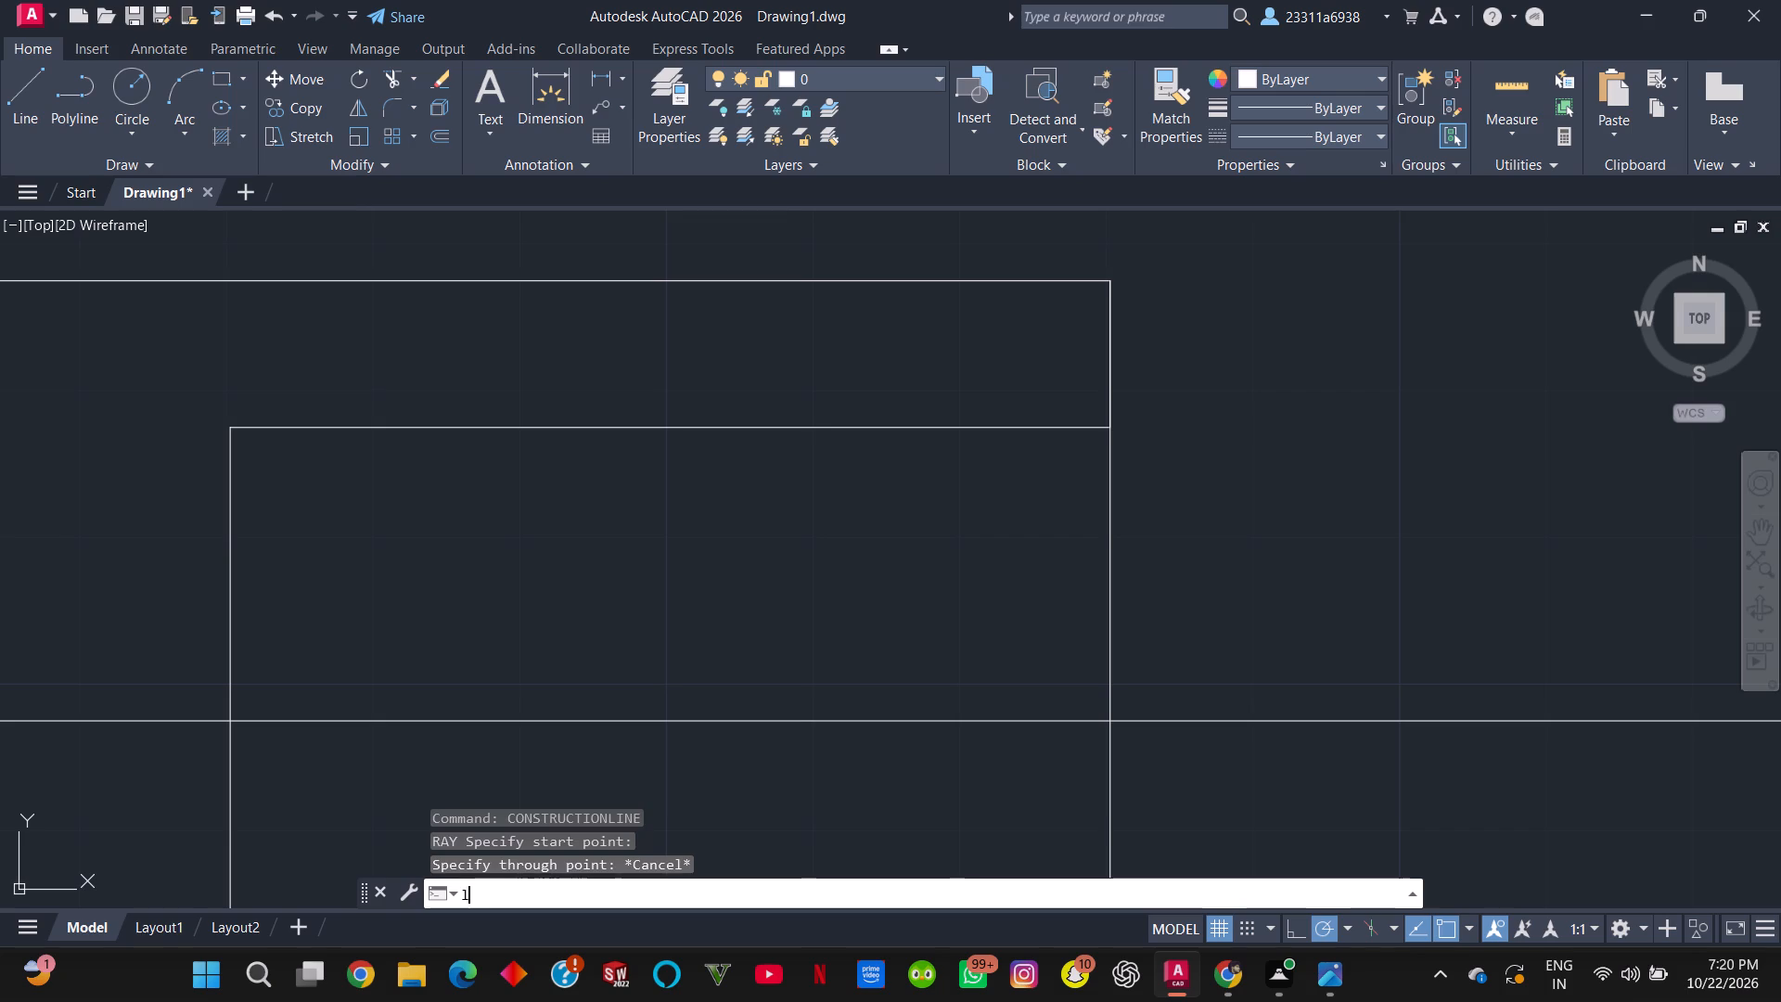
pyautogui.write('ne')
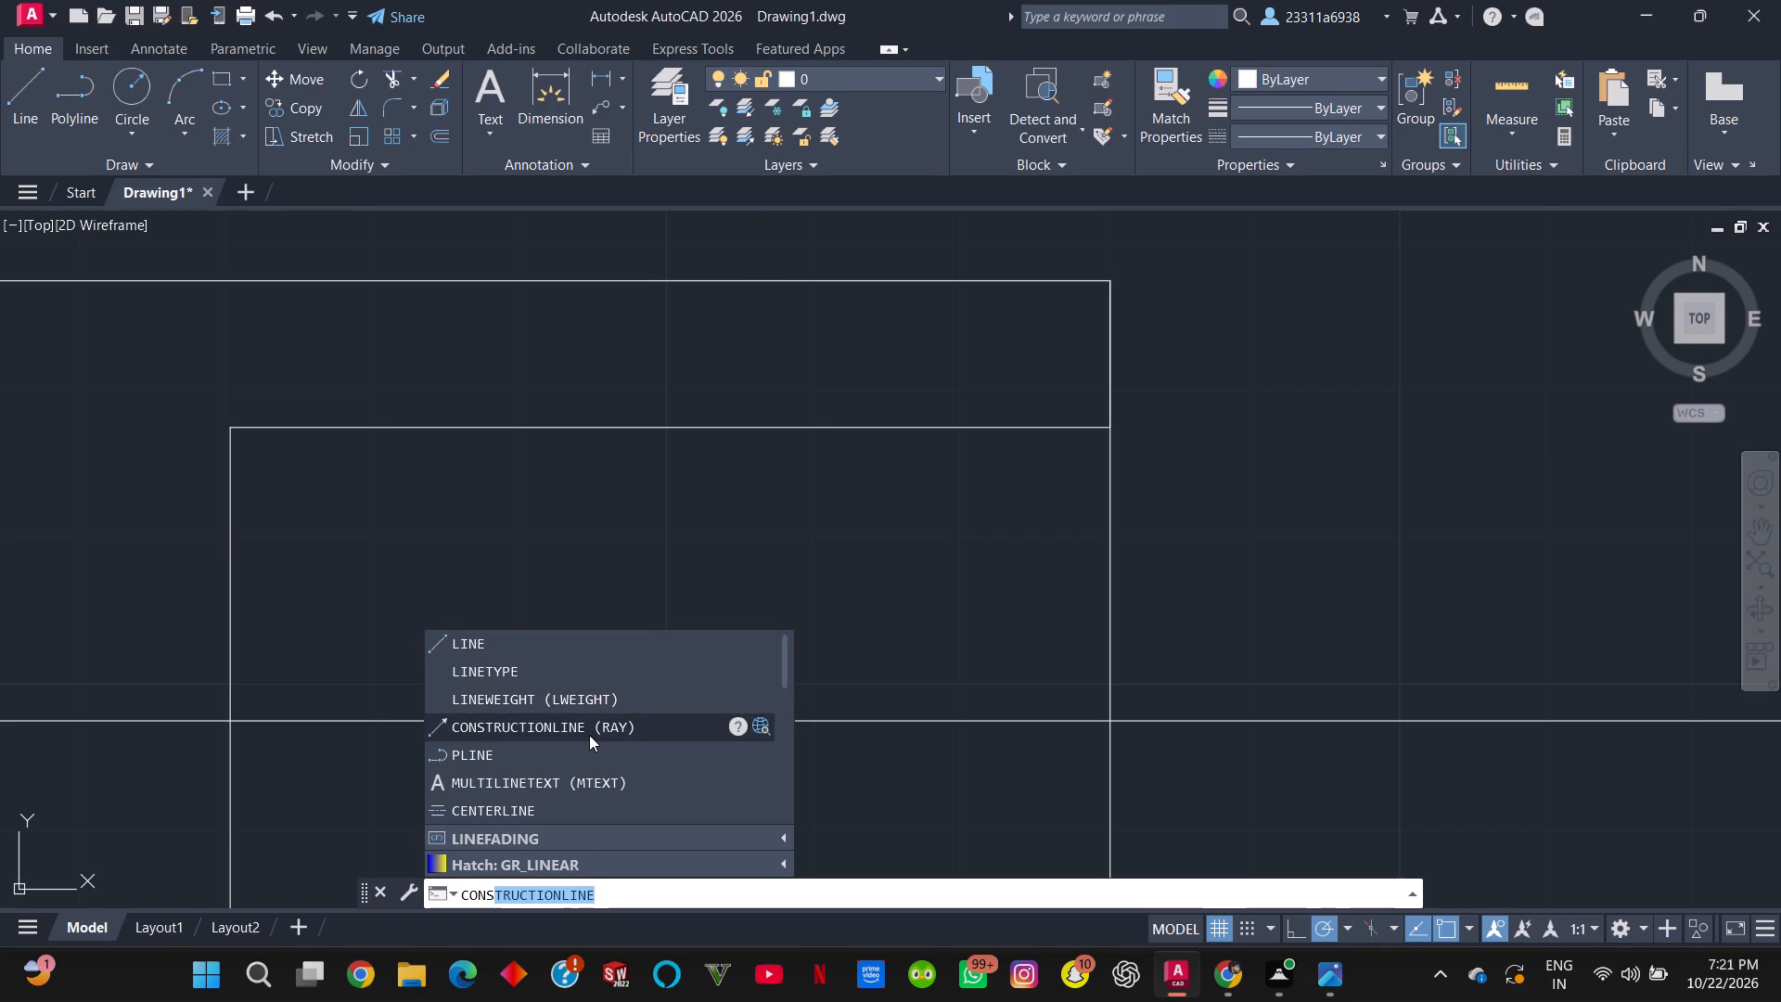
pyautogui.click(589, 735)
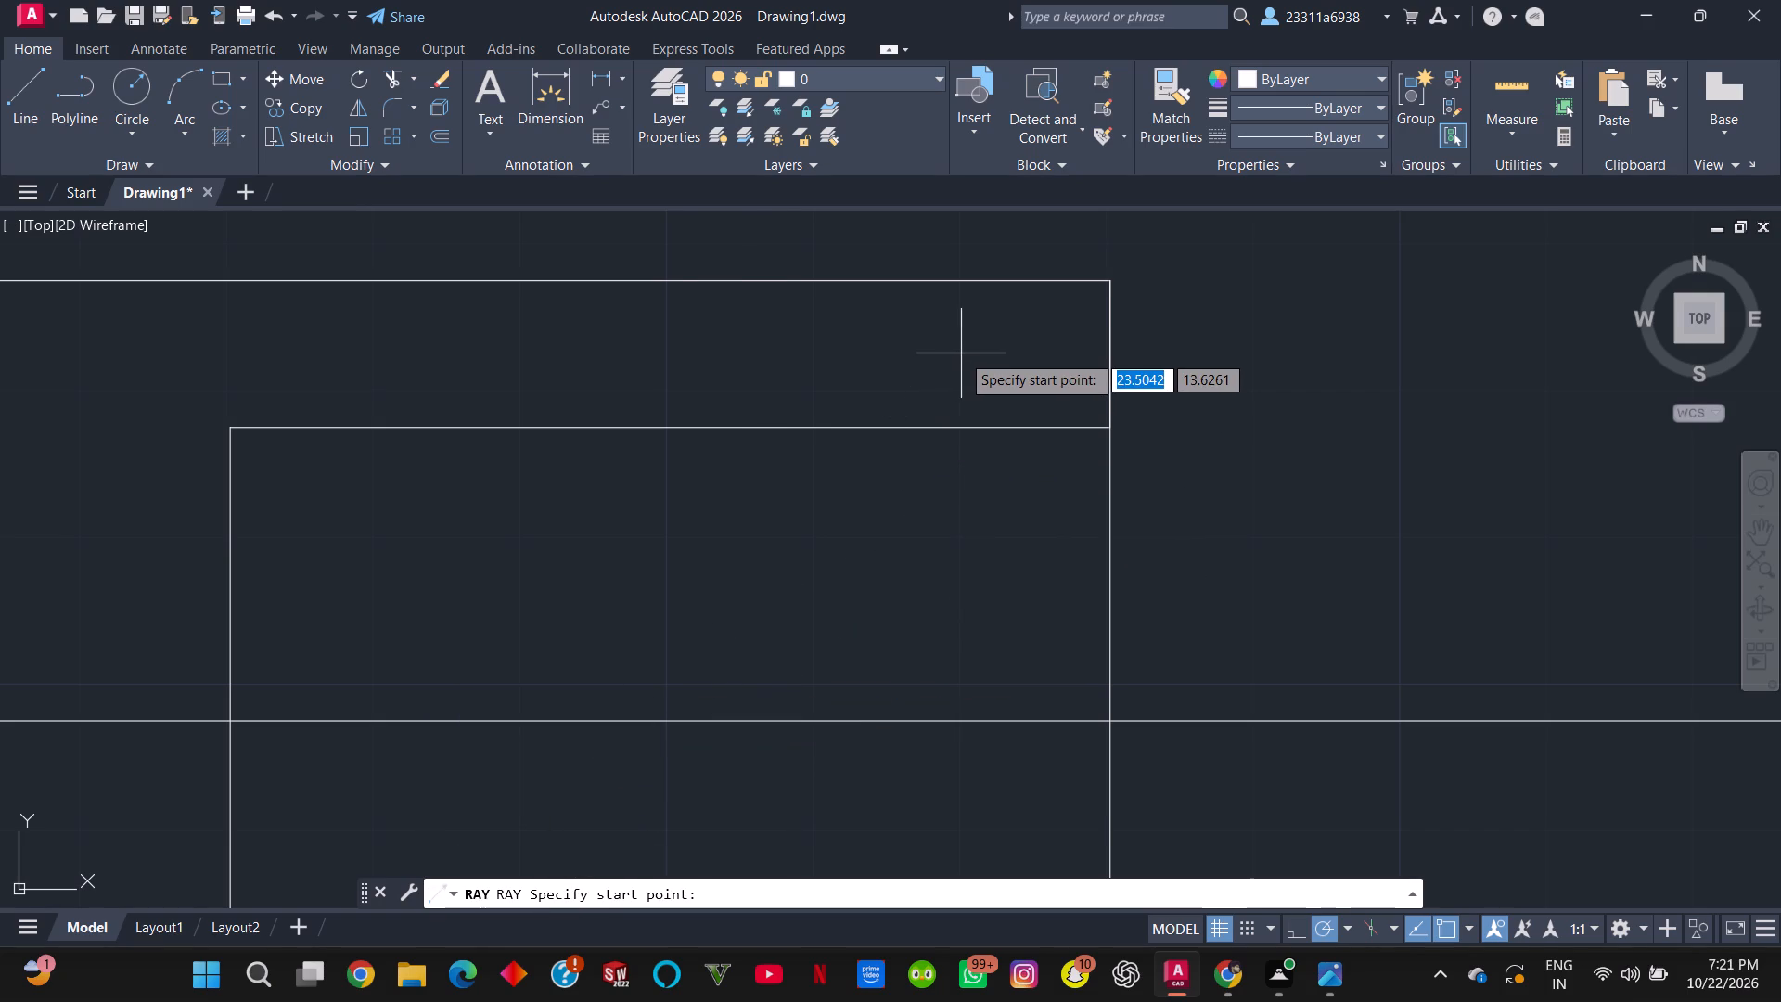
pyautogui.click(1110, 286)
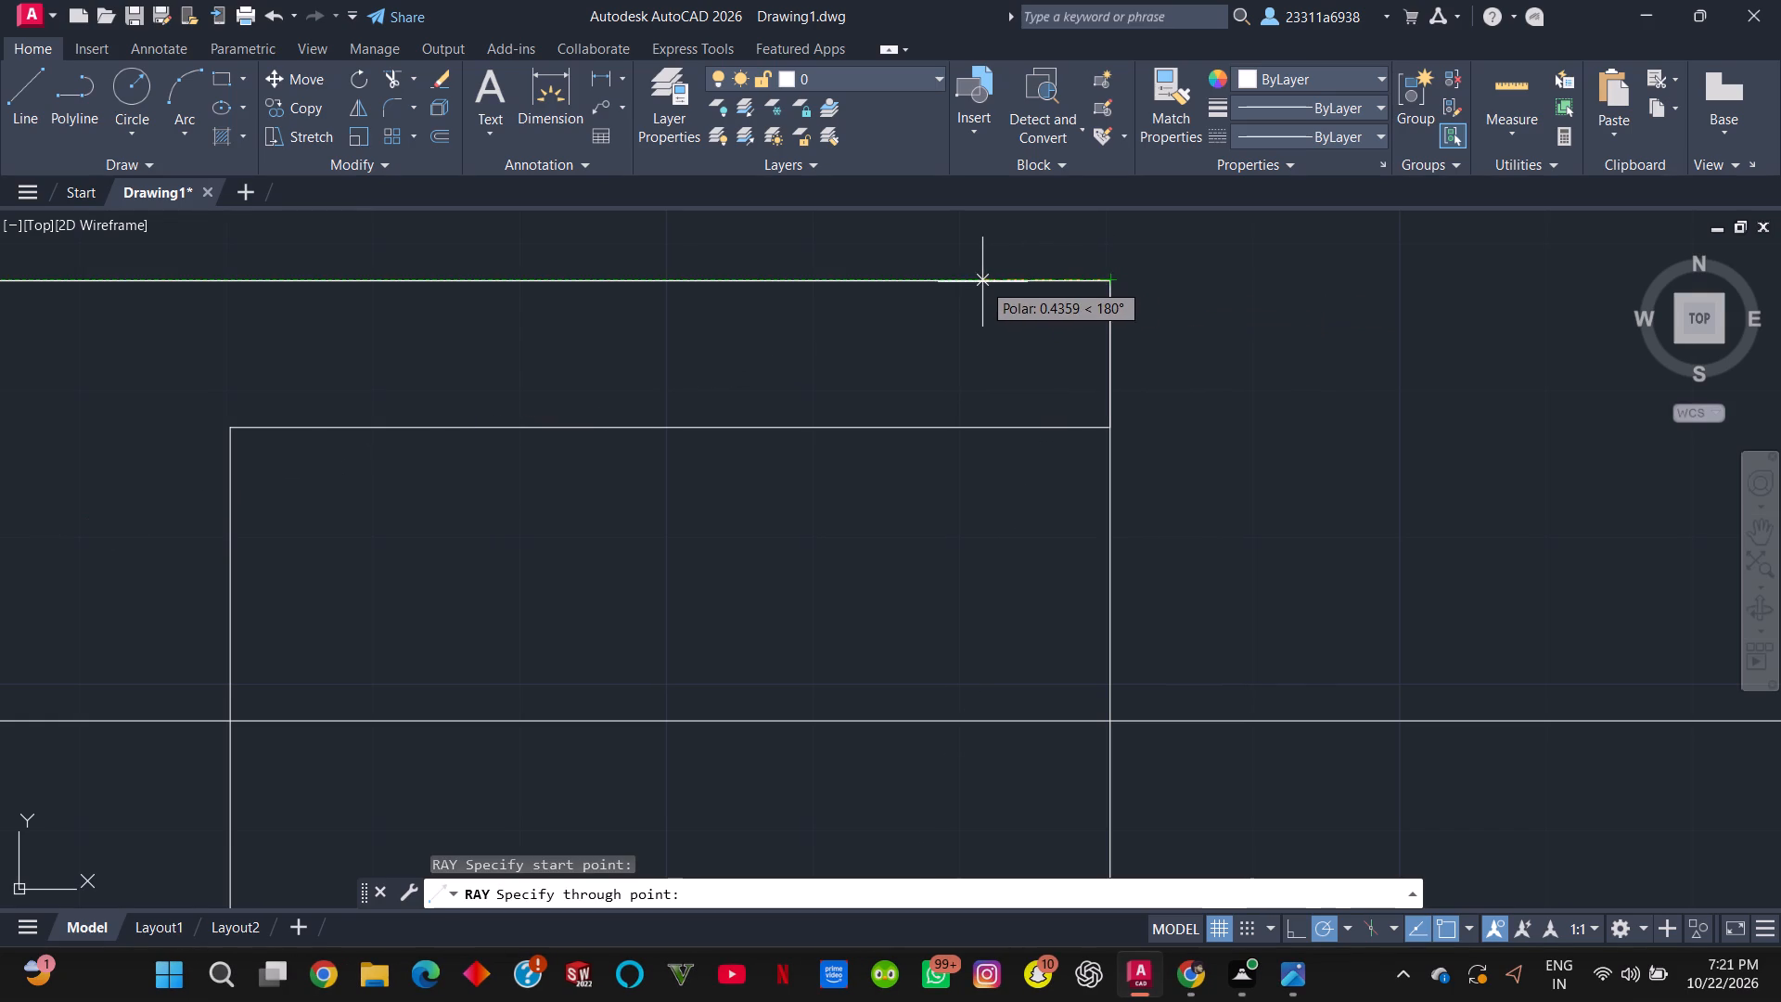
pyautogui.click(978, 281)
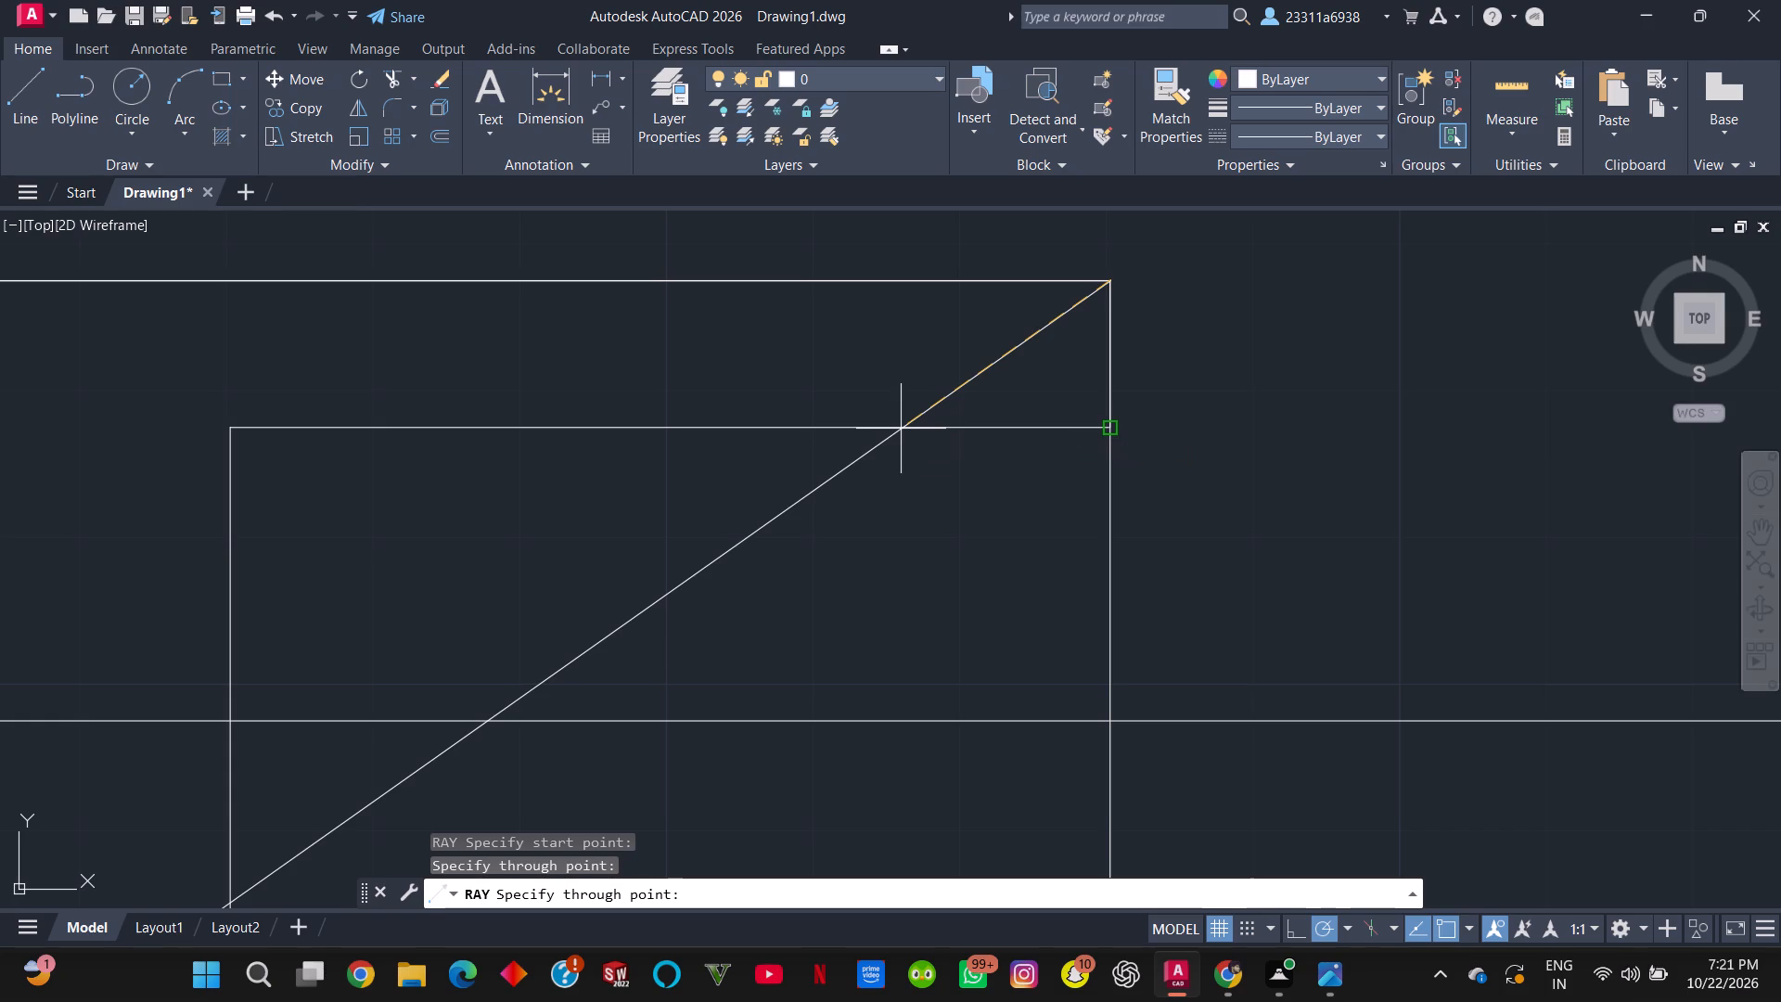
pyautogui.press('Escape')
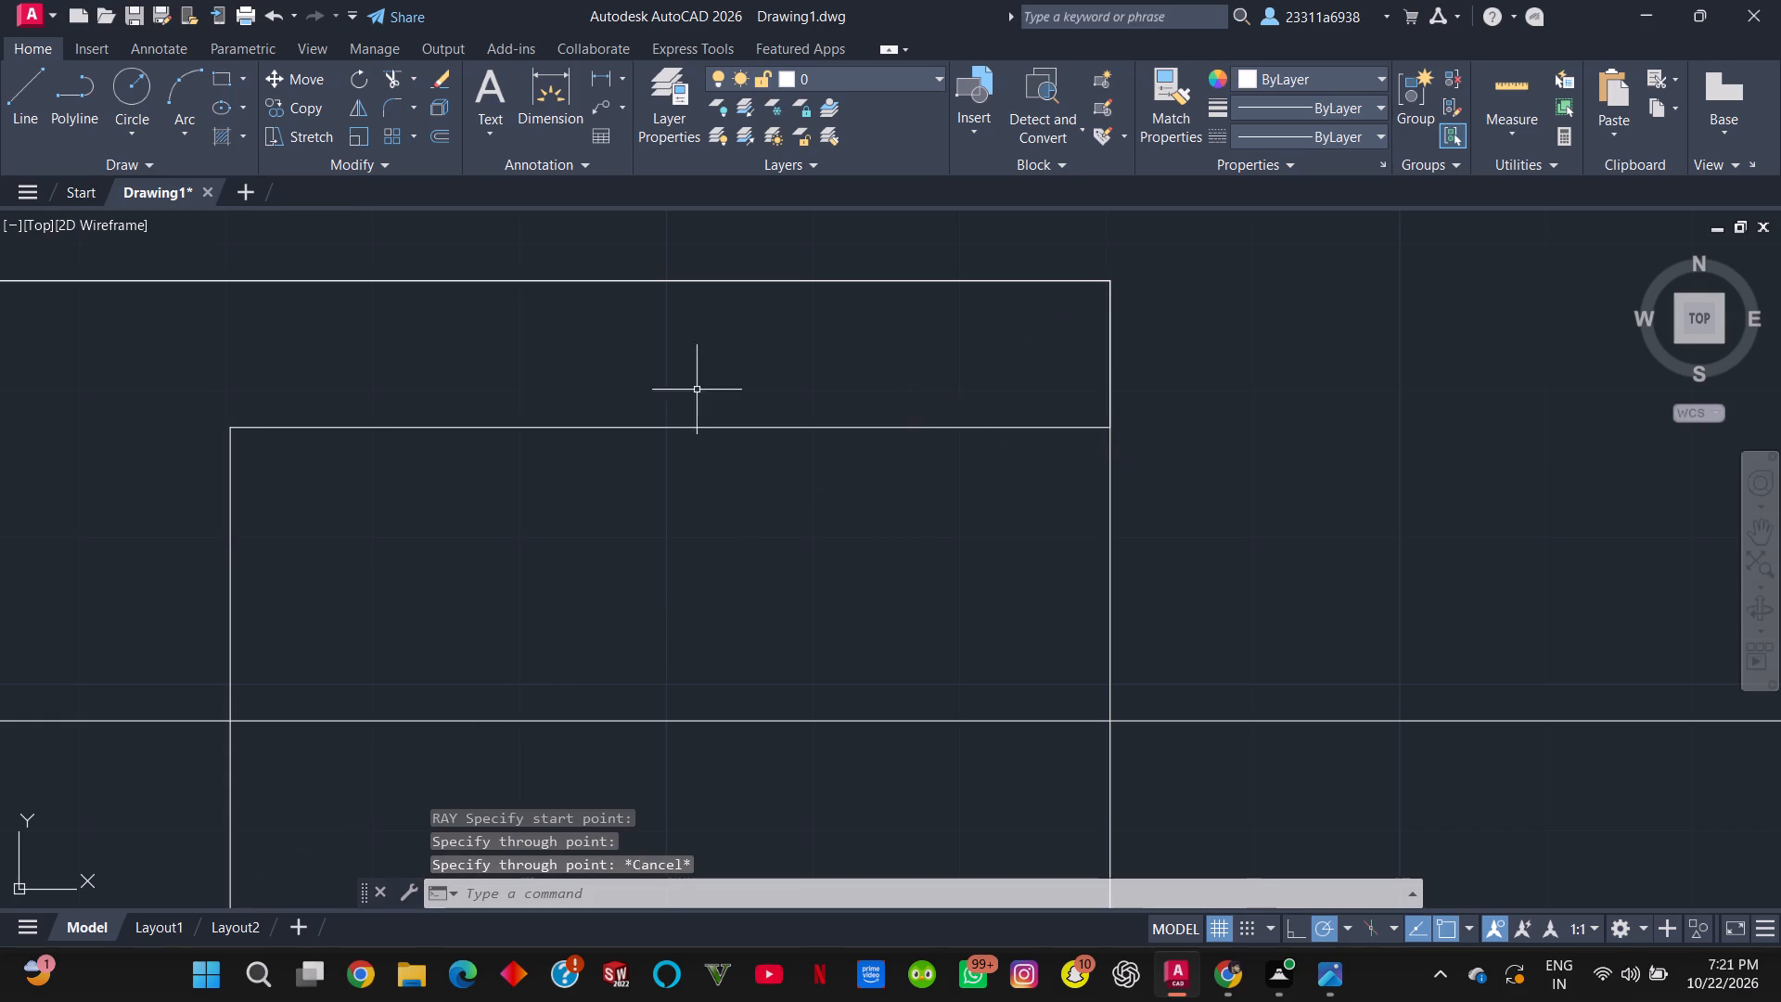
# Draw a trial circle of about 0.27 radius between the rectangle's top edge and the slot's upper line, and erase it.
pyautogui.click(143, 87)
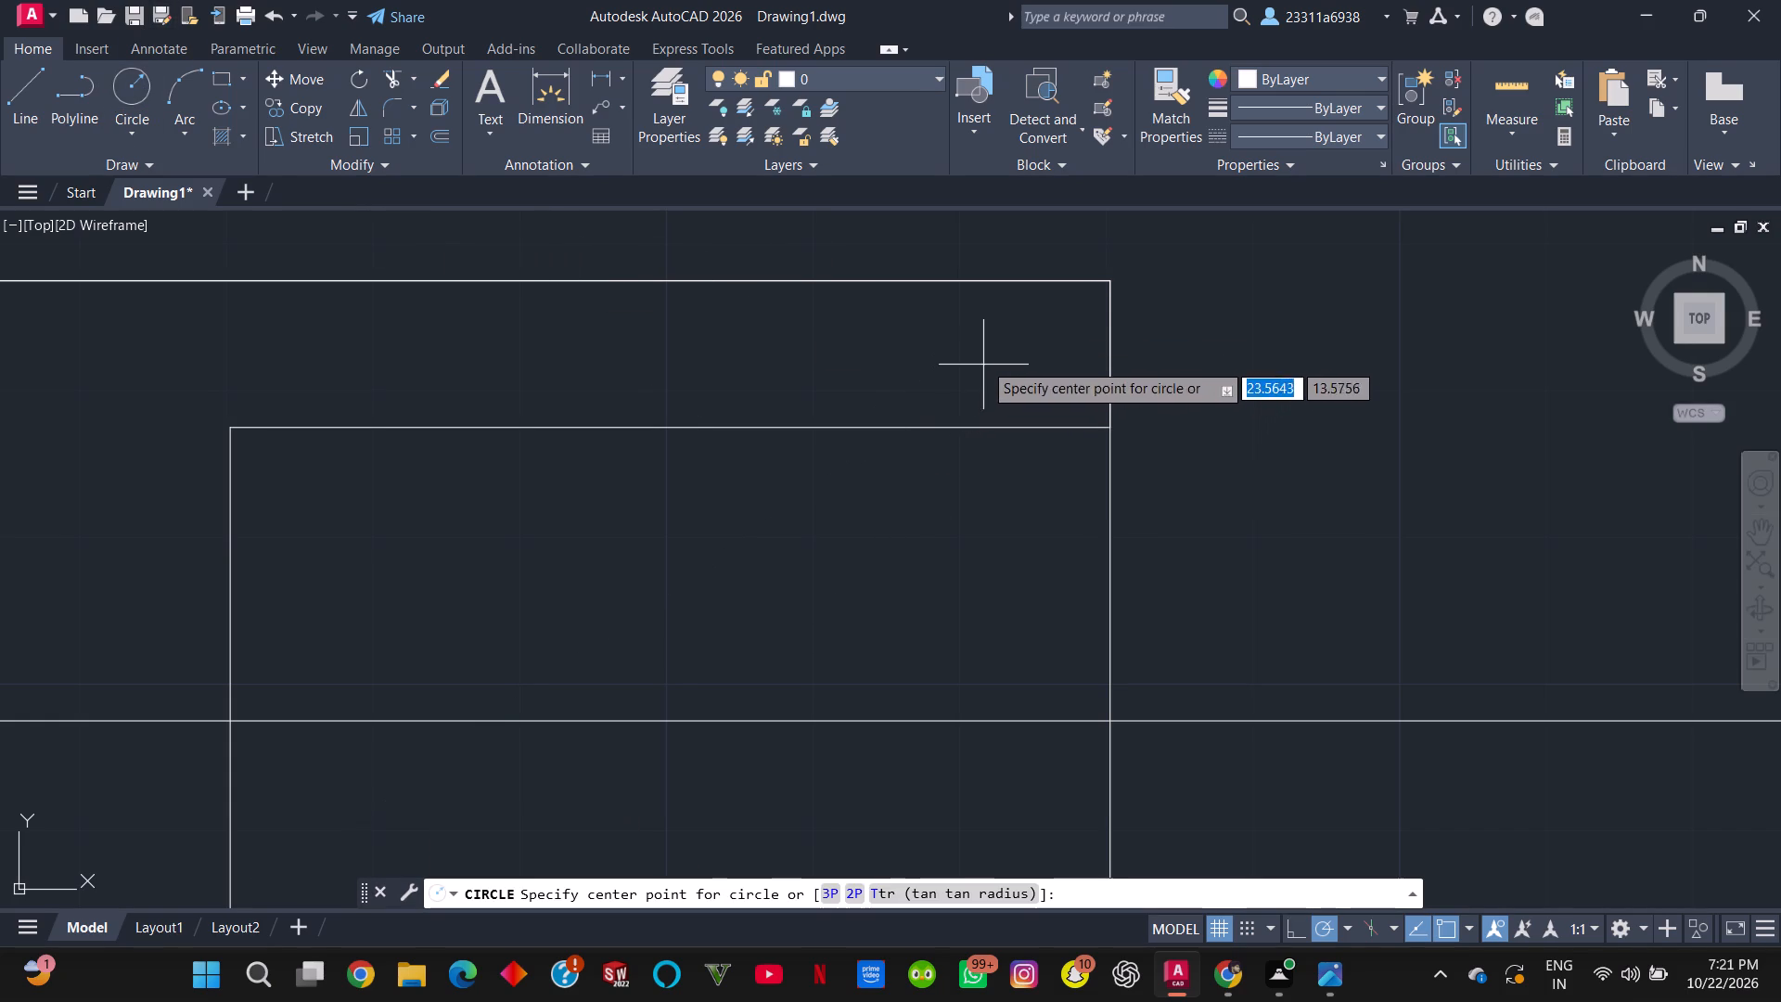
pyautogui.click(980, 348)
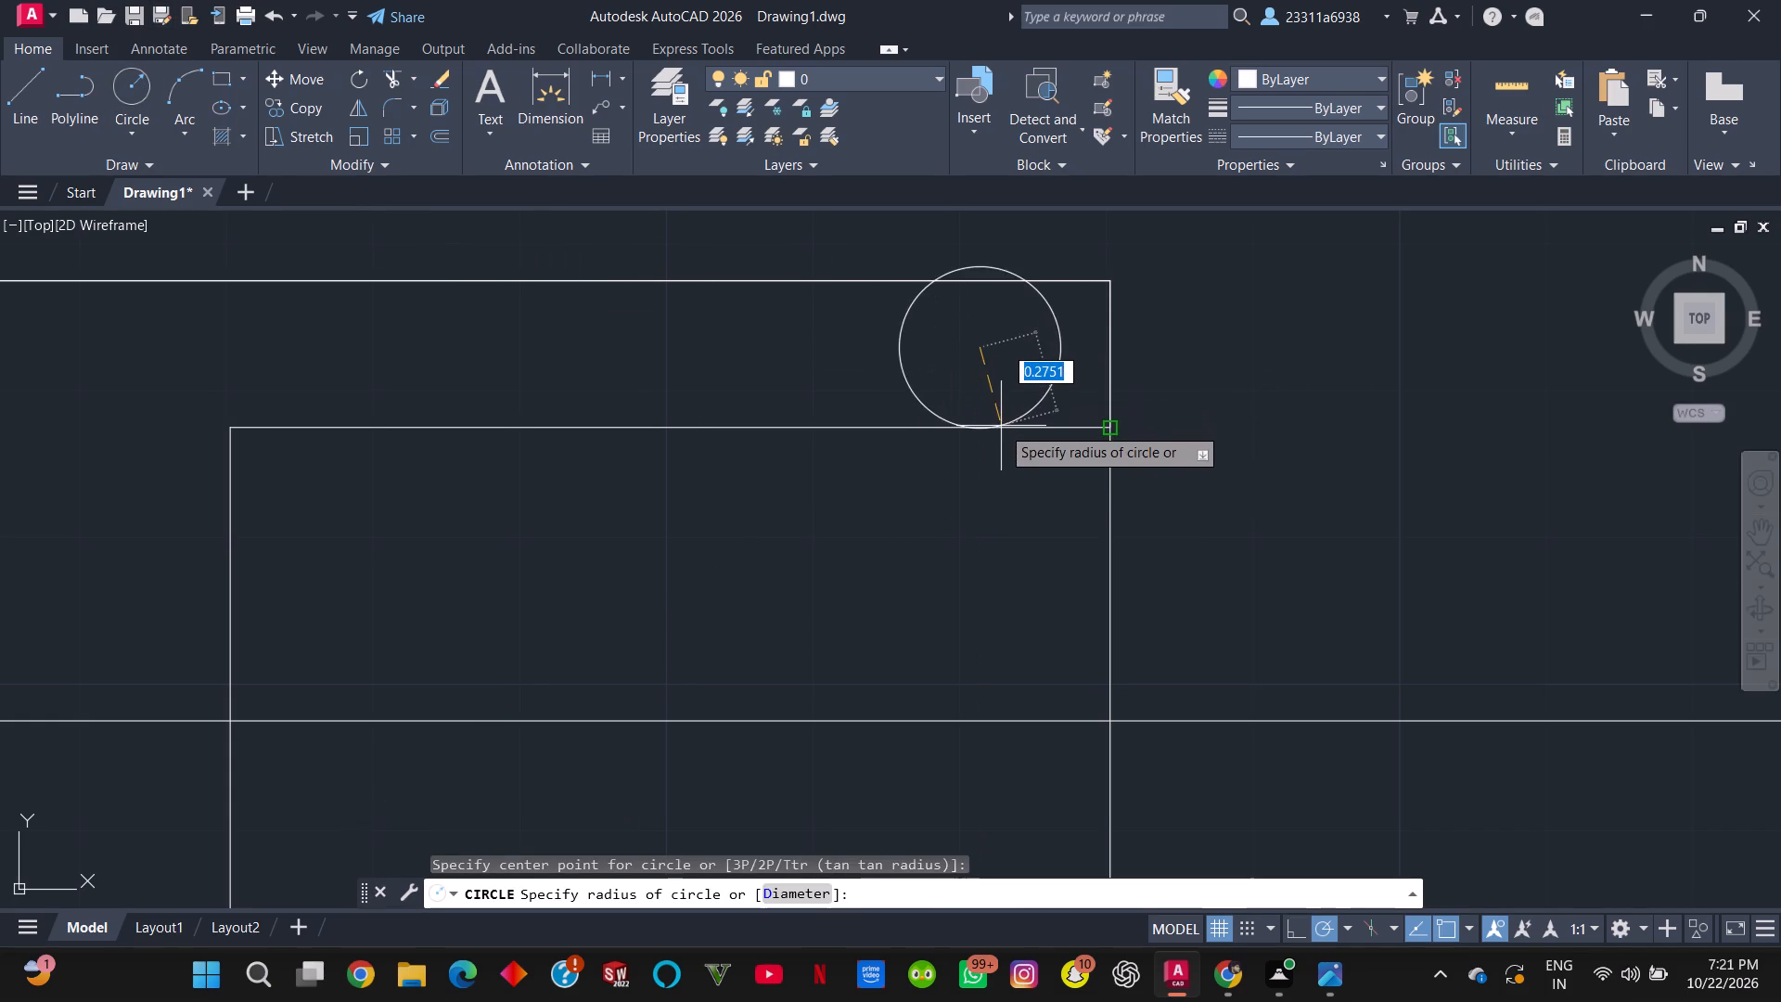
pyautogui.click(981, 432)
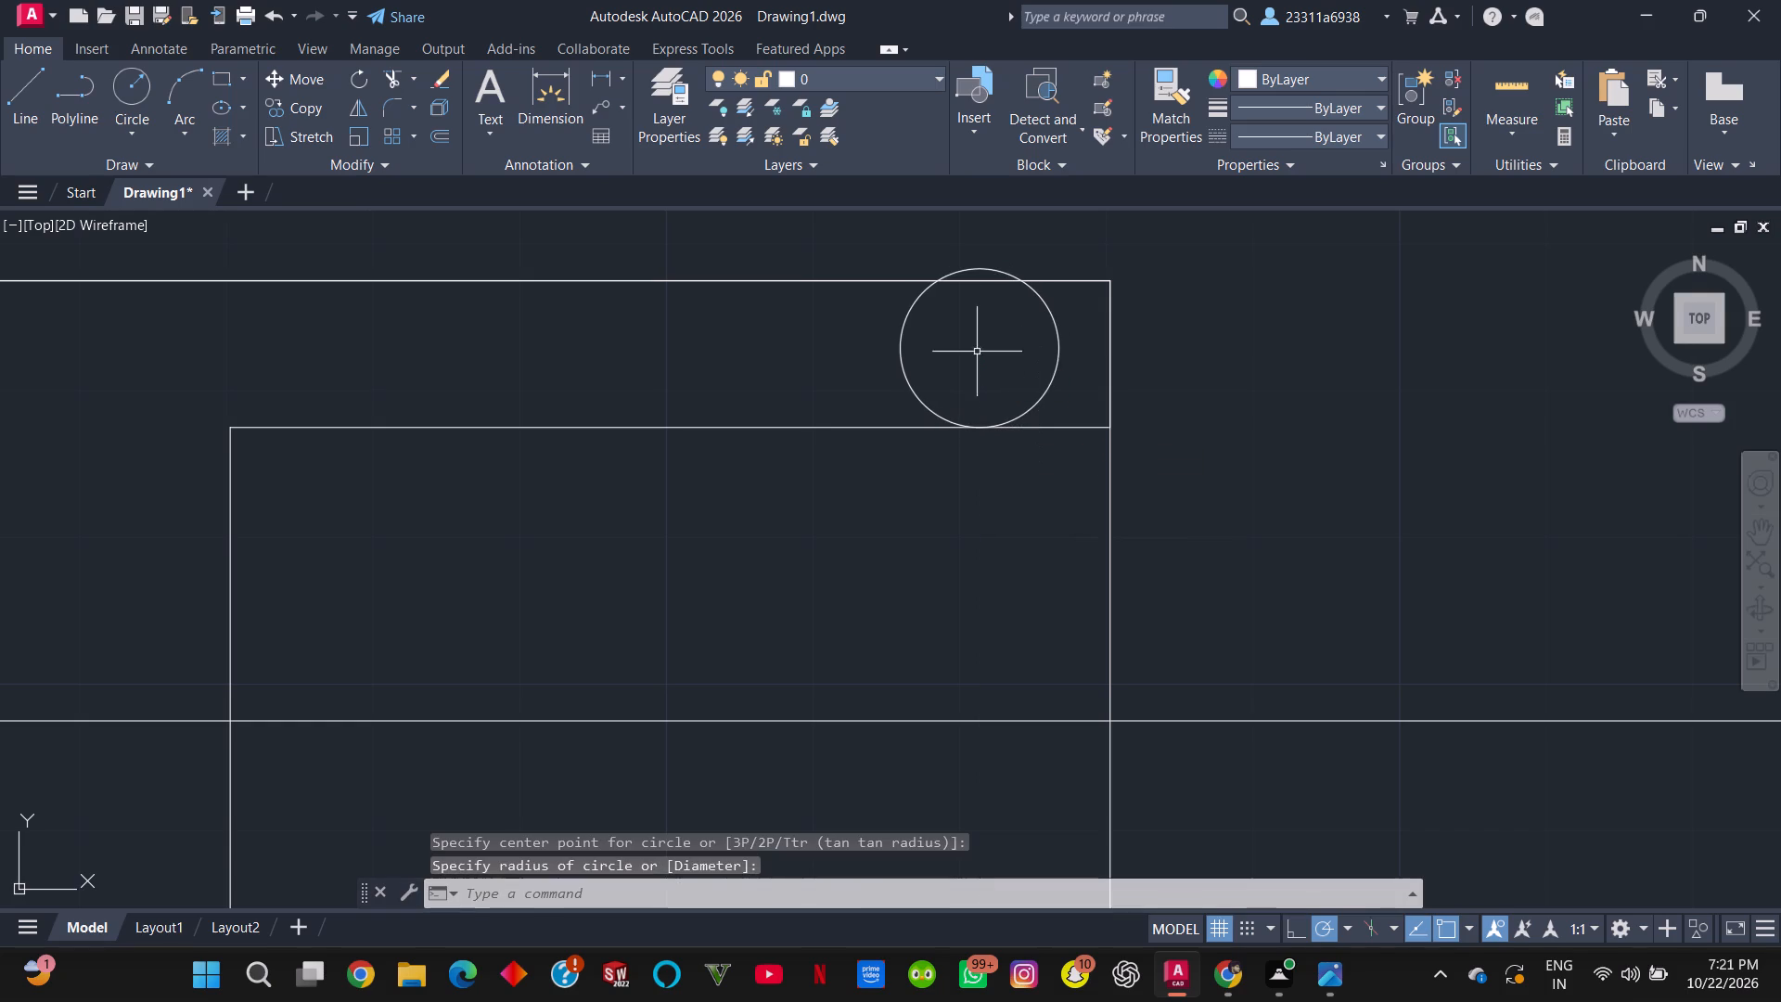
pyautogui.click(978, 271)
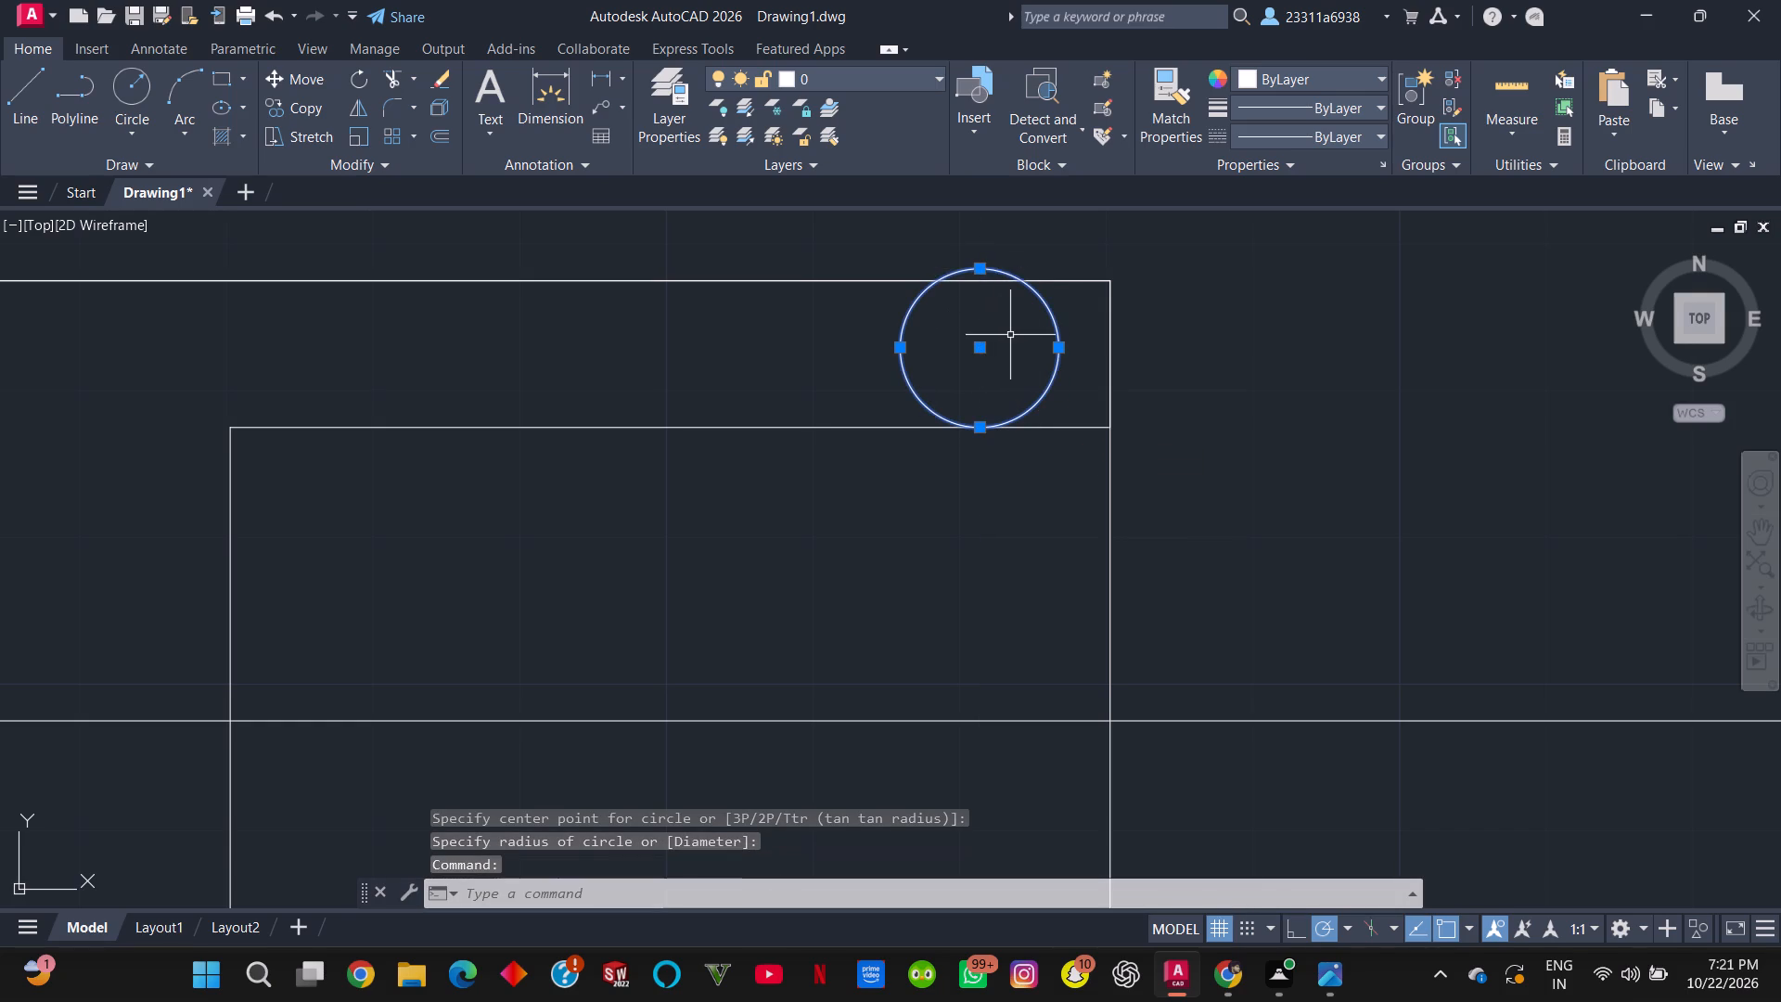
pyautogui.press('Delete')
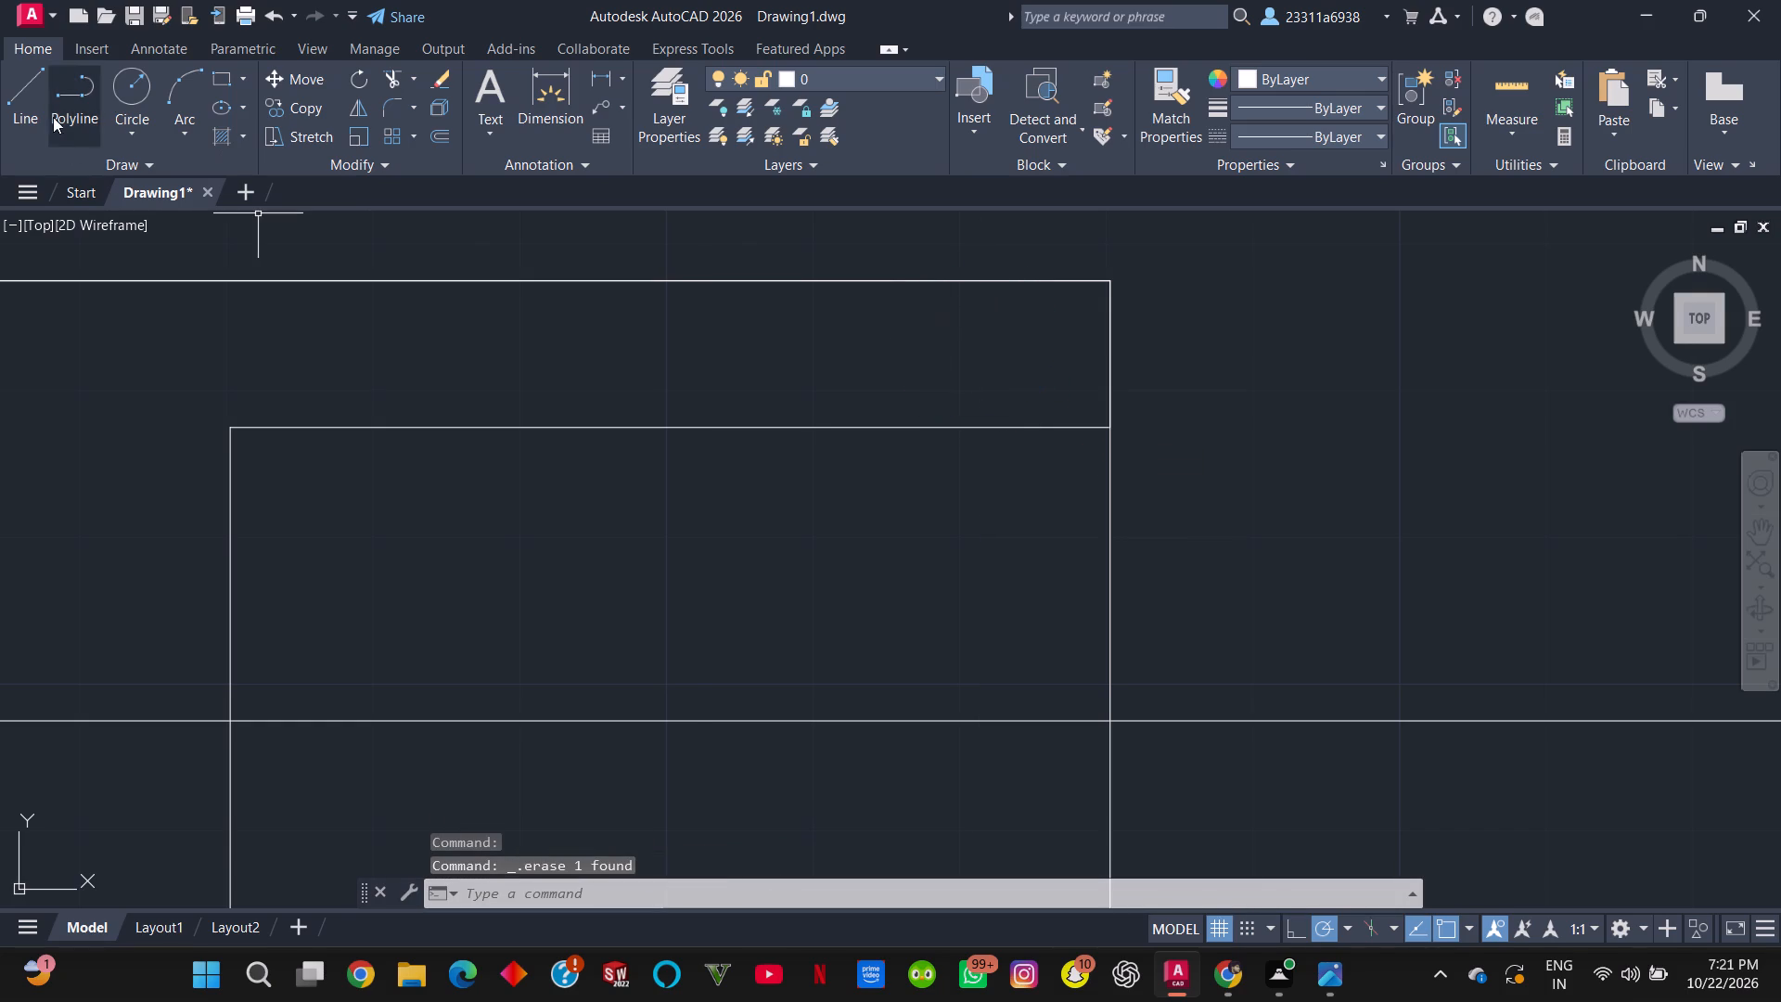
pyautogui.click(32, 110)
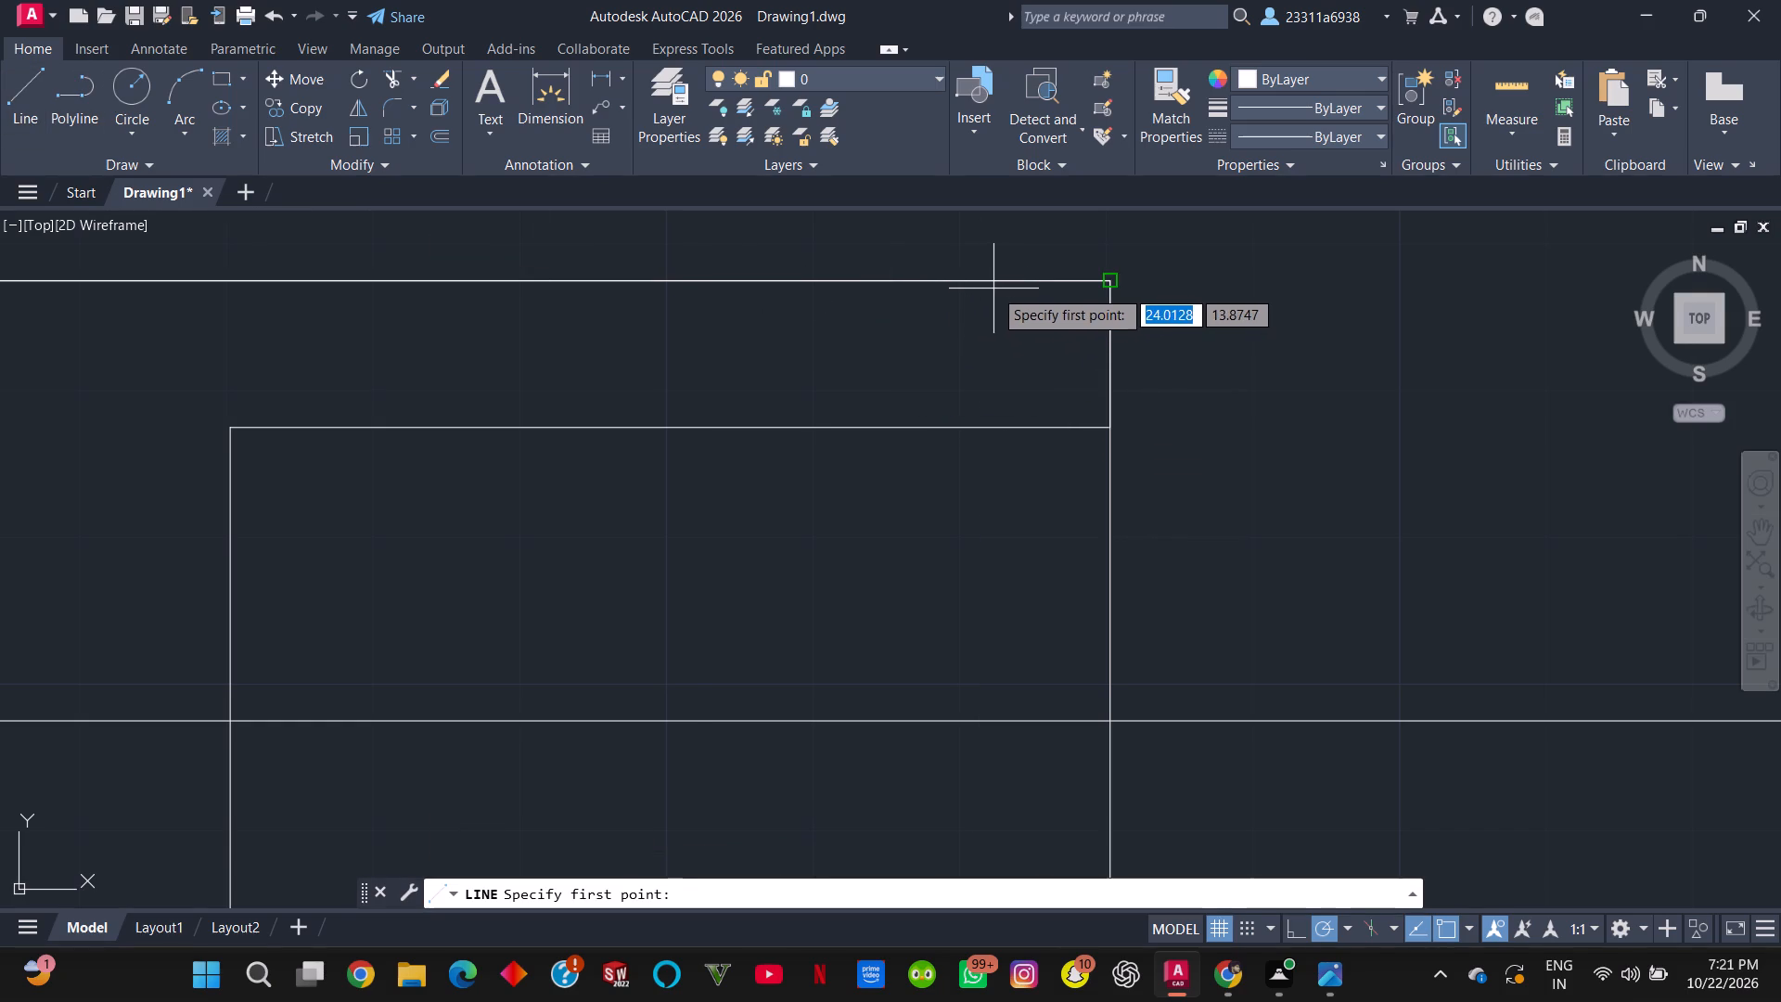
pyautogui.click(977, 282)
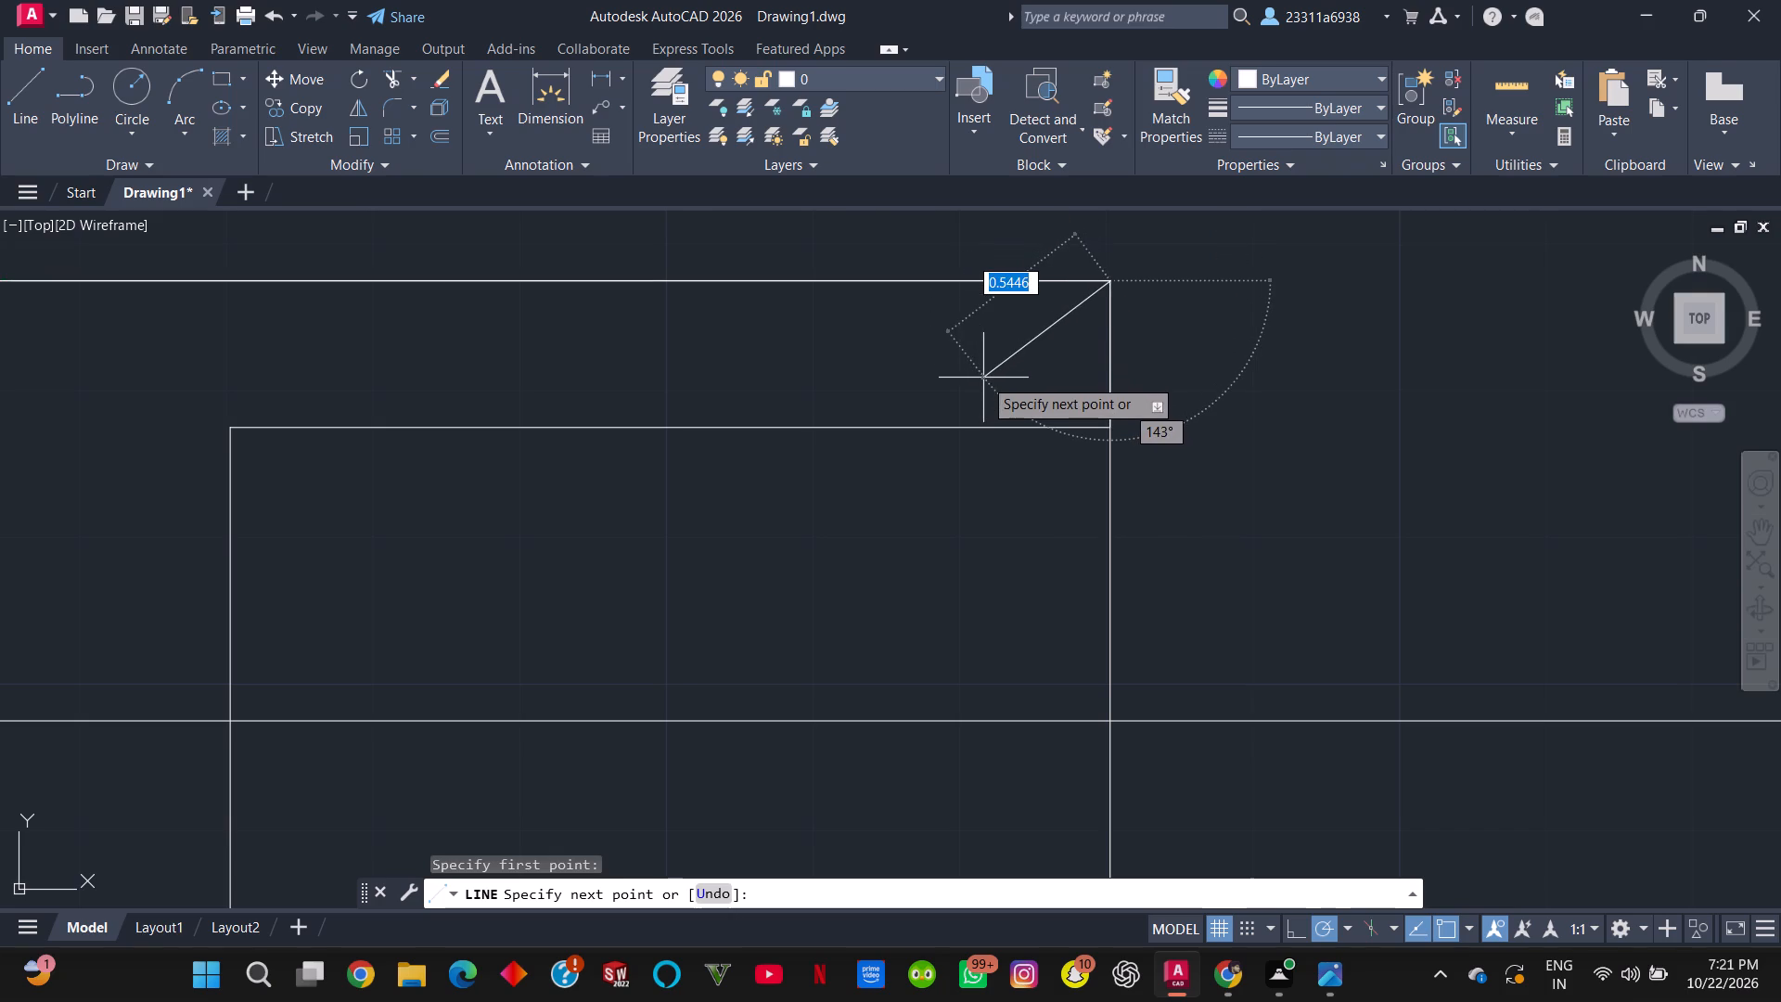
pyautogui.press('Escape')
# Draw a vertical line from the rectangle's upper-right corner down to the right end of the slot's upper line.
pyautogui.scroll(1, 999, 295)
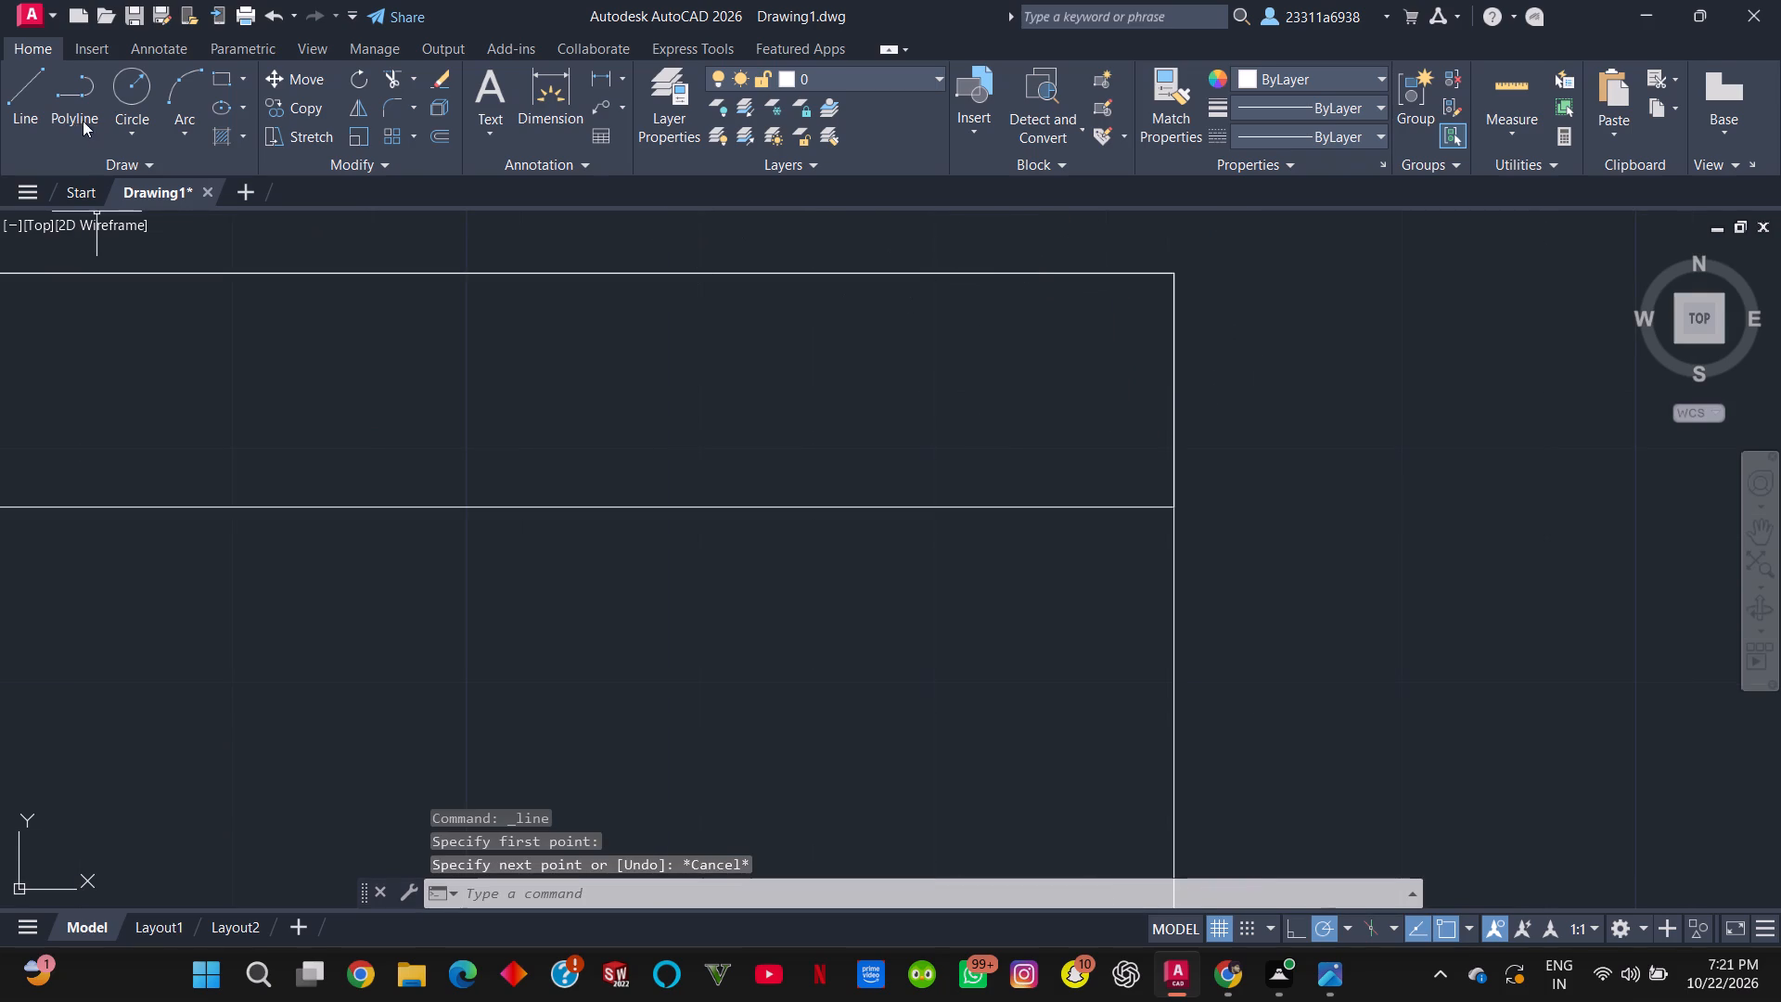
pyautogui.click(26, 102)
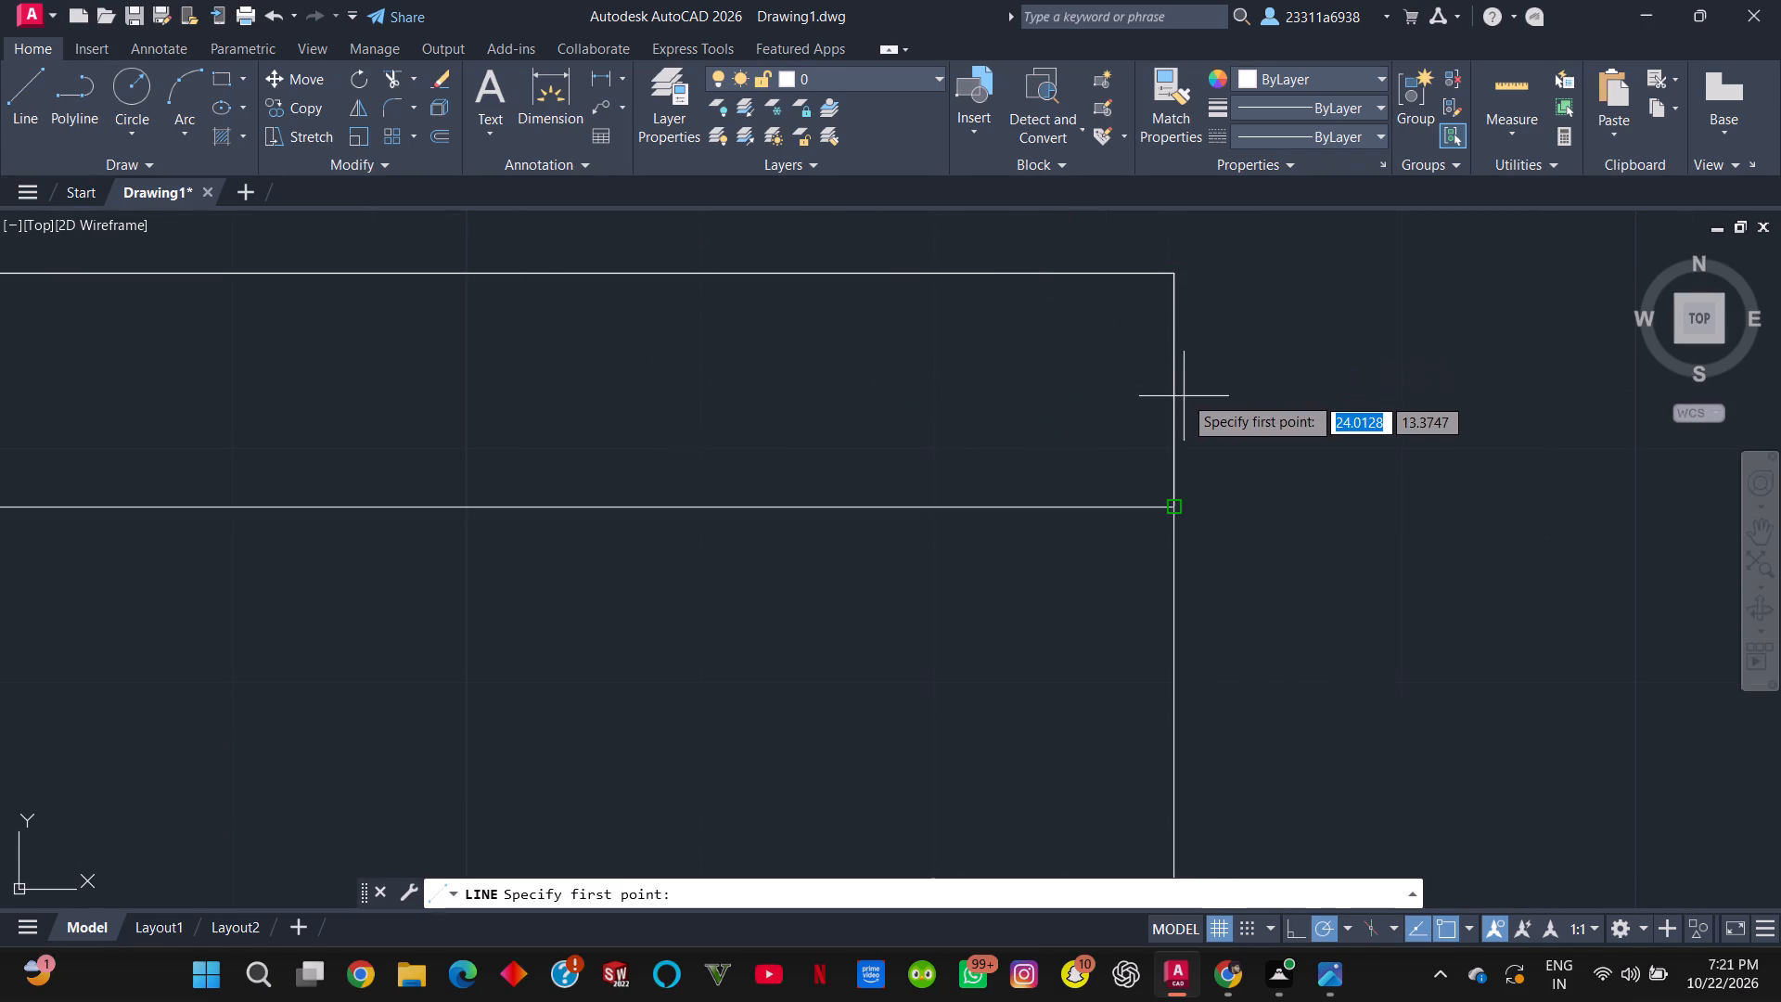
pyautogui.click(1174, 278)
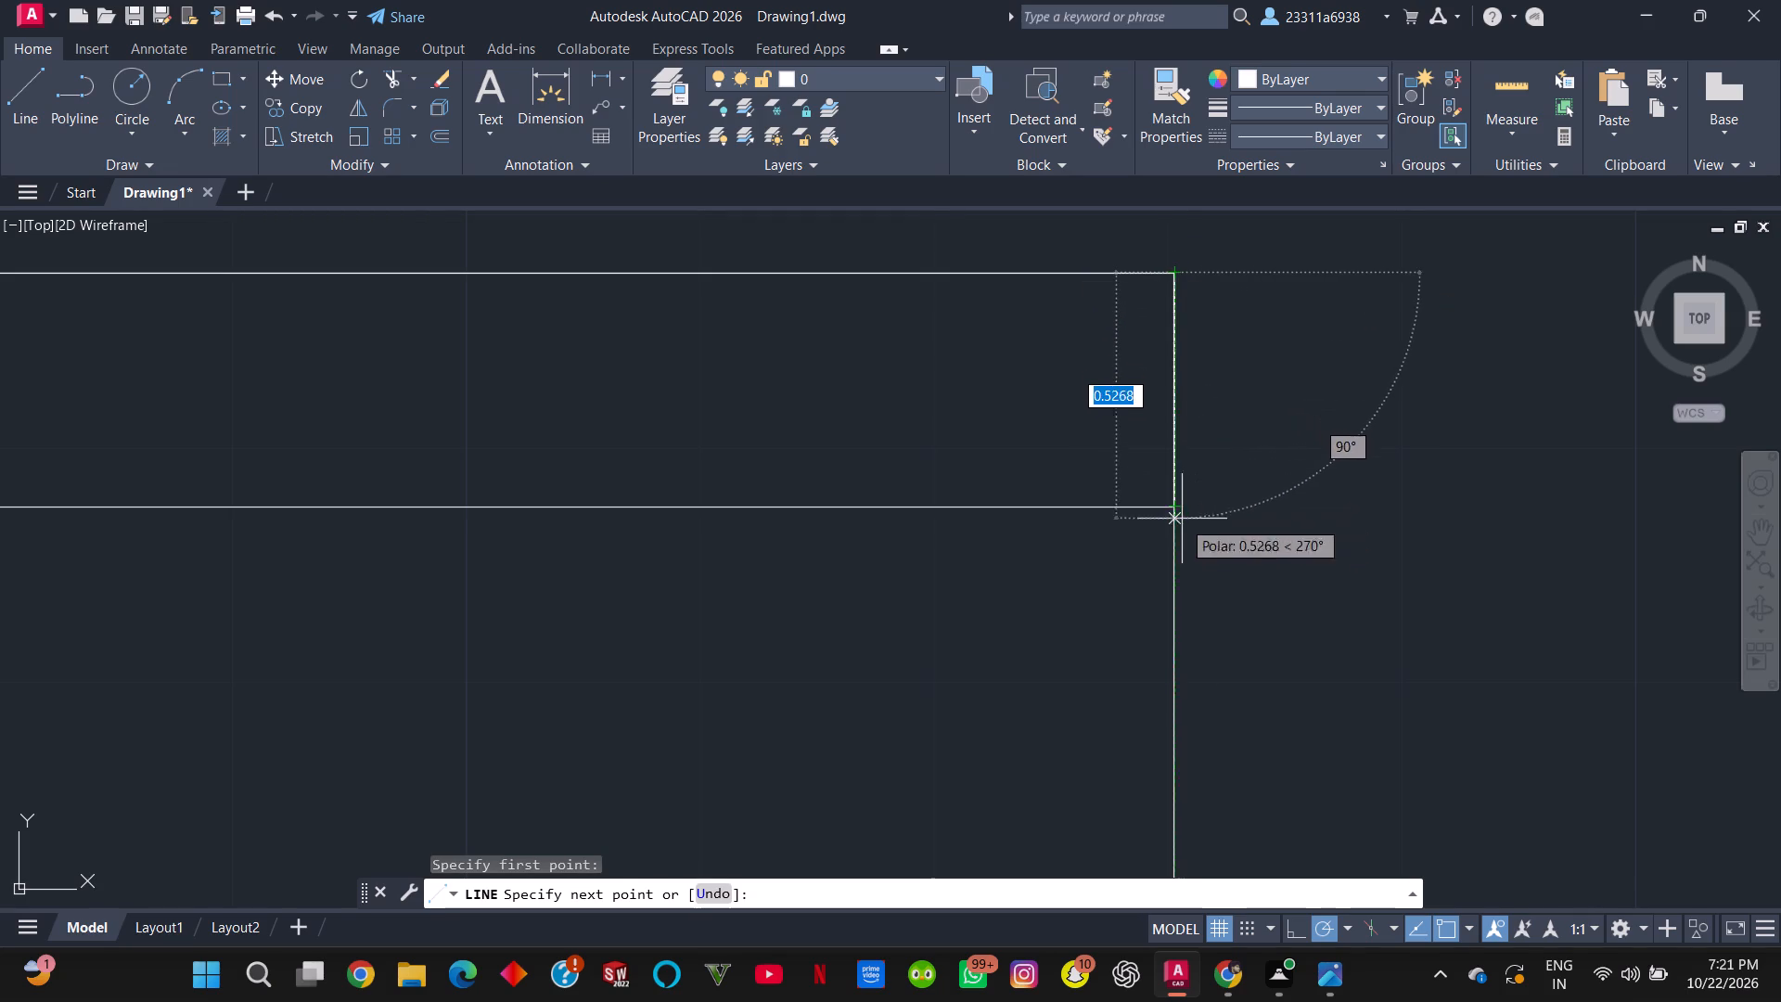
pyautogui.click(1181, 507)
pyautogui.press('Escape')
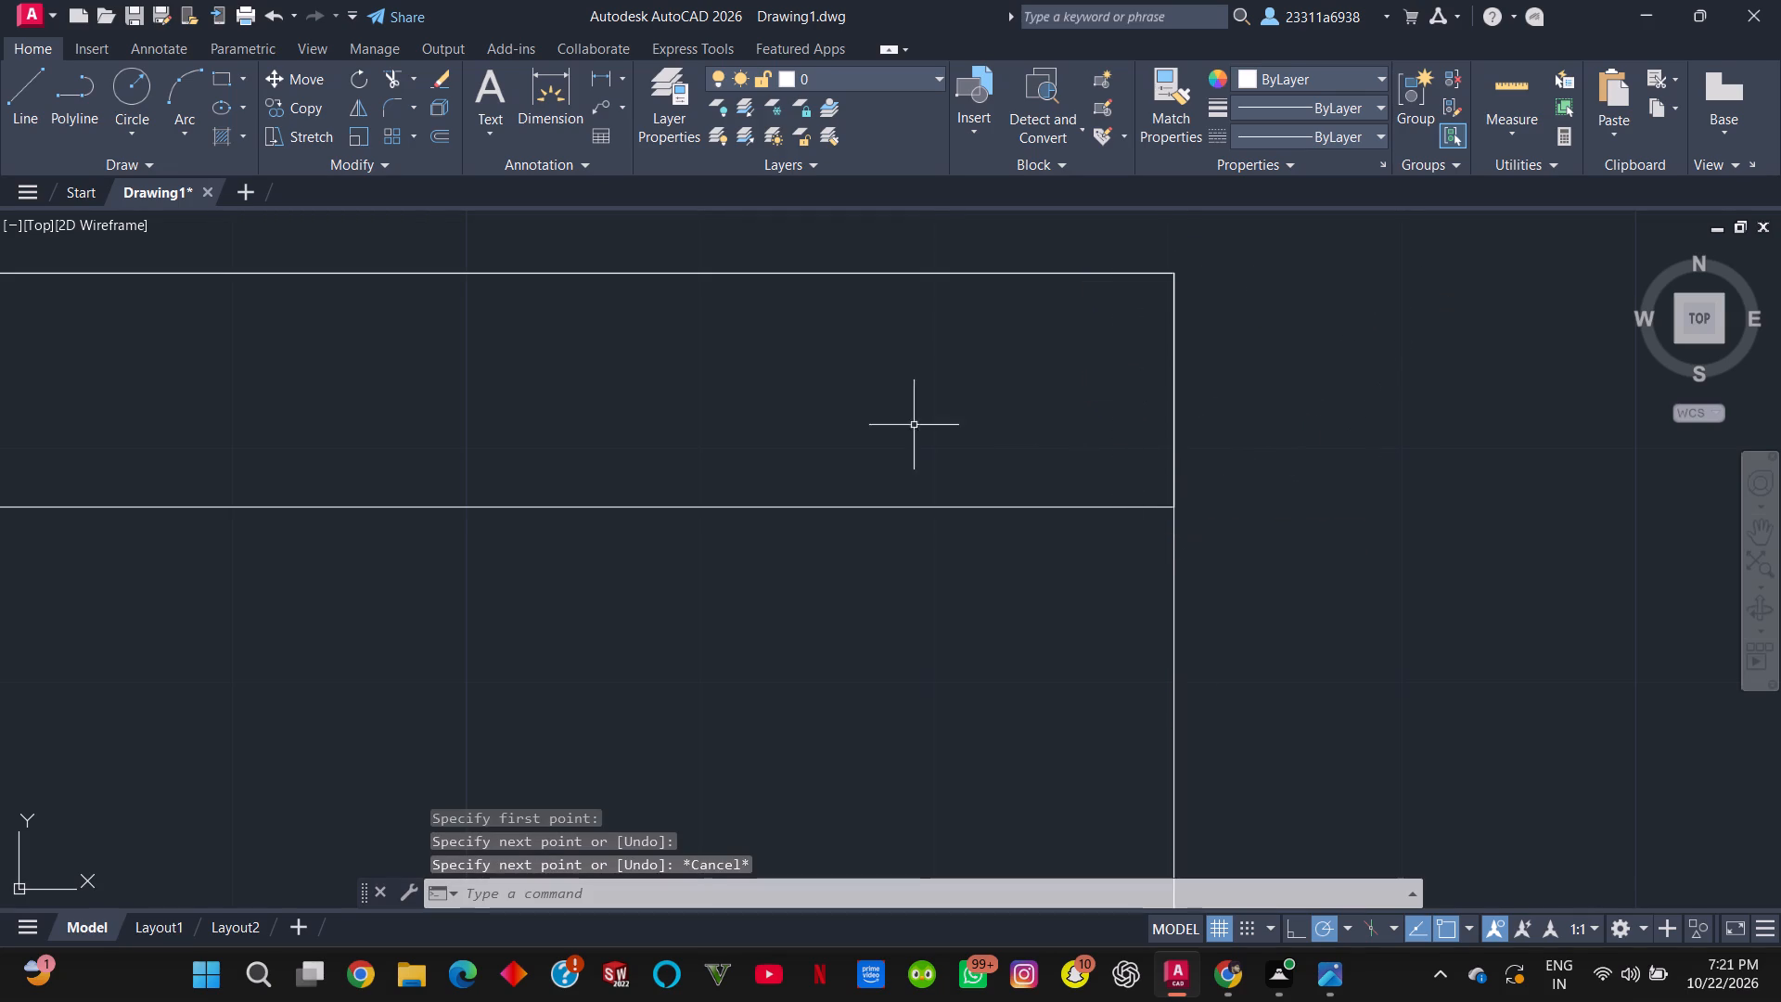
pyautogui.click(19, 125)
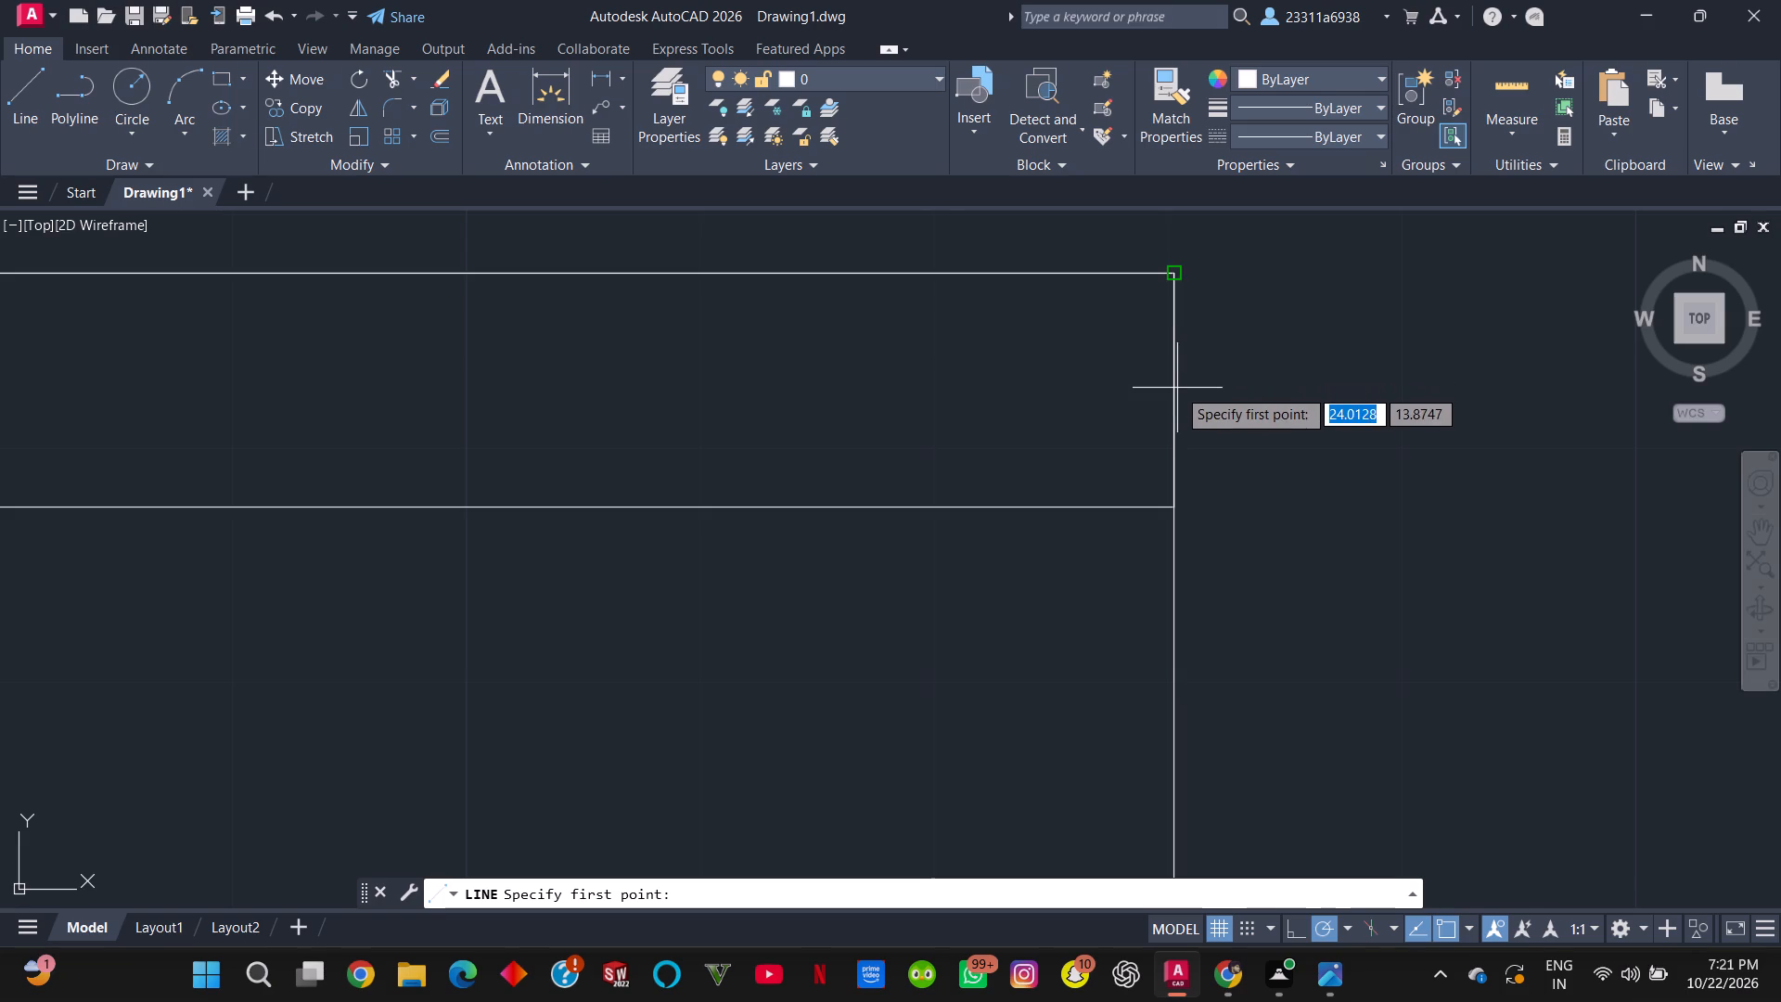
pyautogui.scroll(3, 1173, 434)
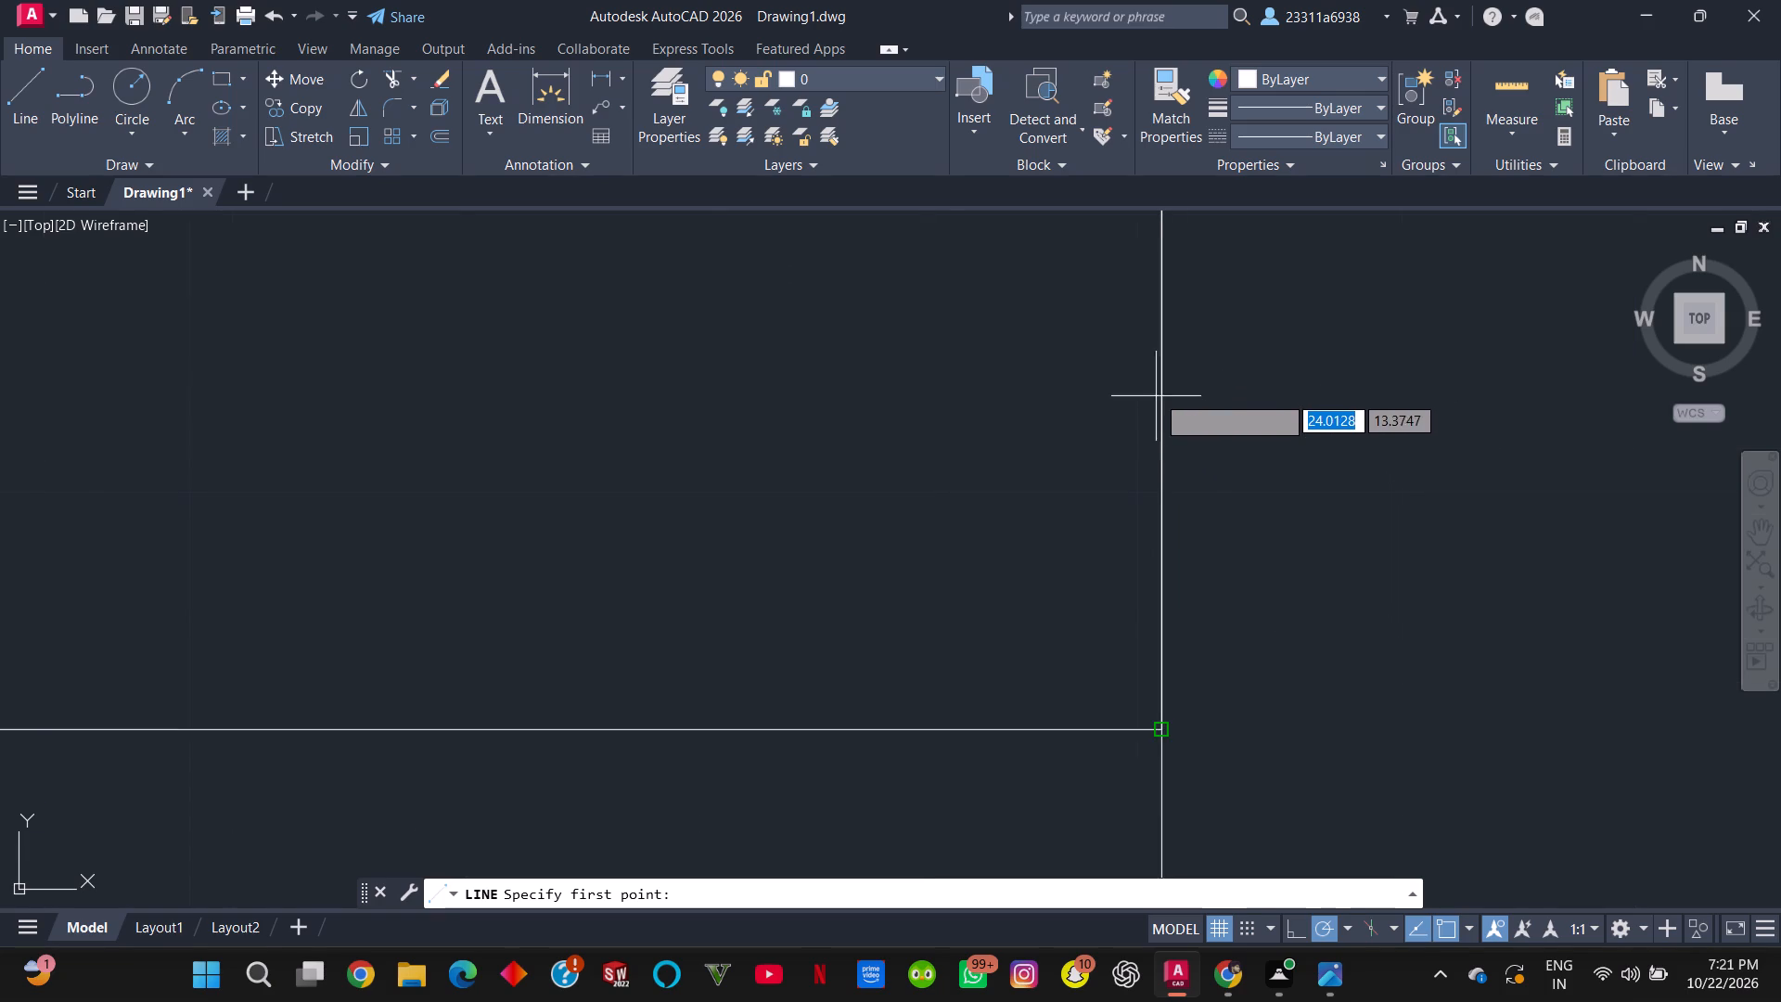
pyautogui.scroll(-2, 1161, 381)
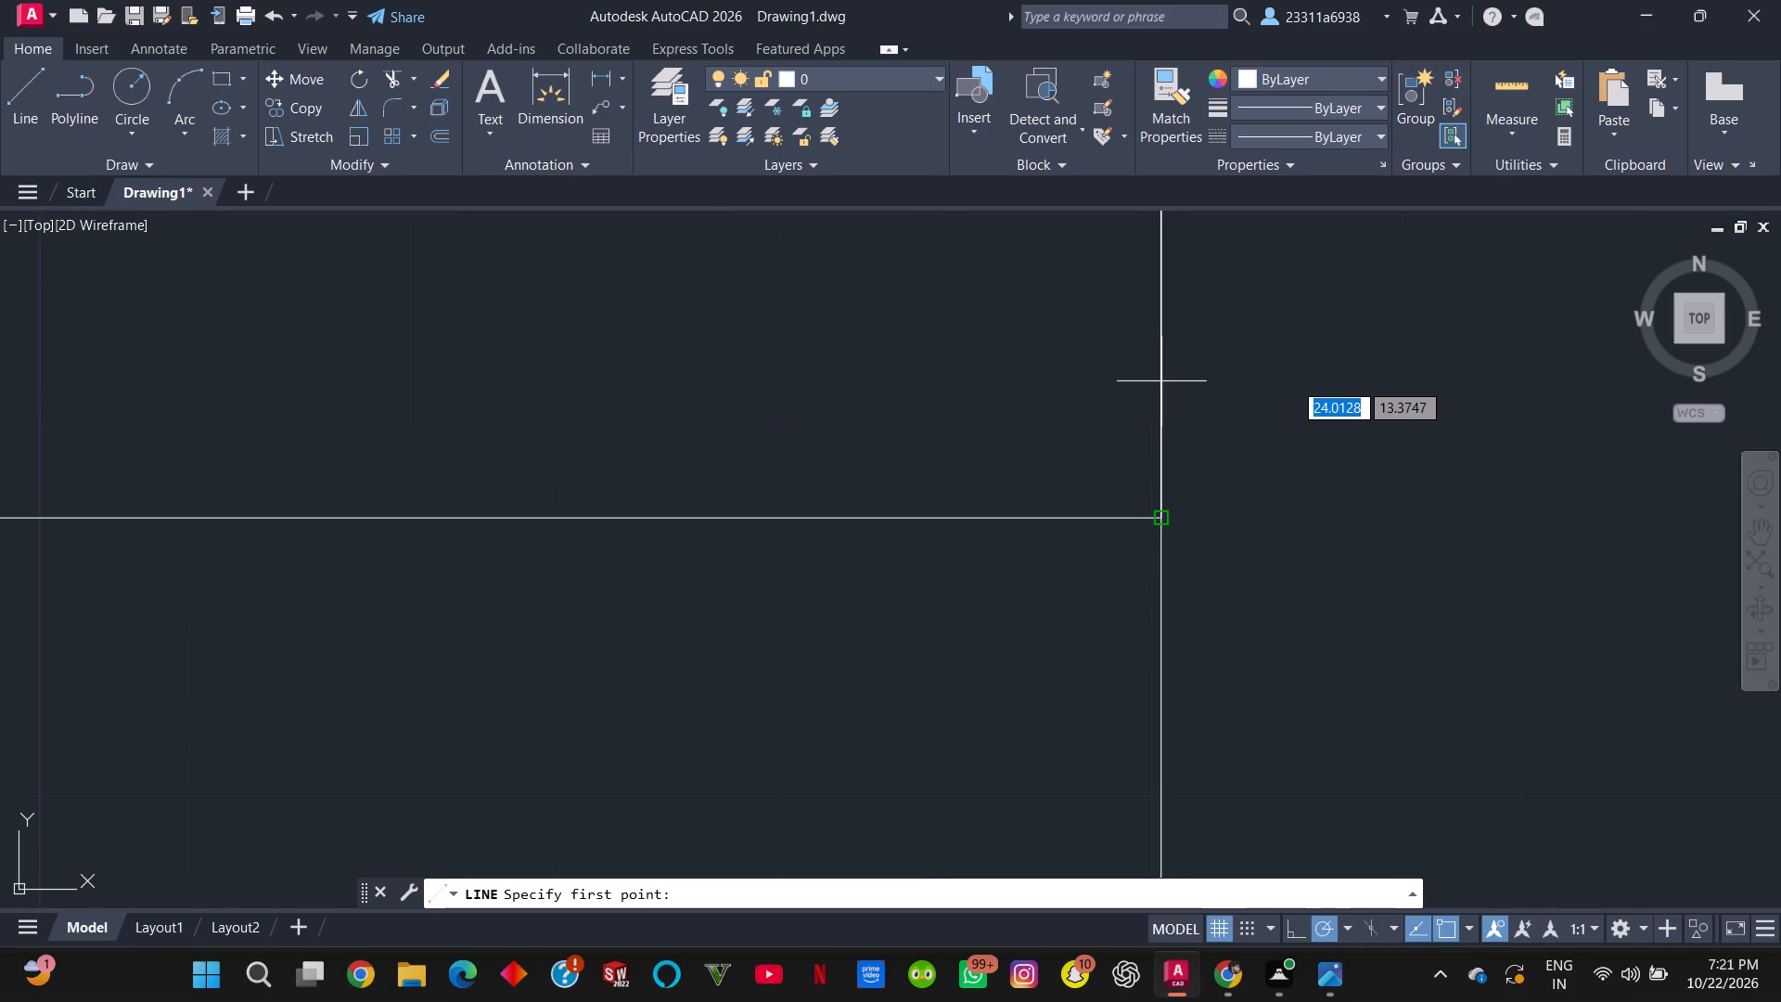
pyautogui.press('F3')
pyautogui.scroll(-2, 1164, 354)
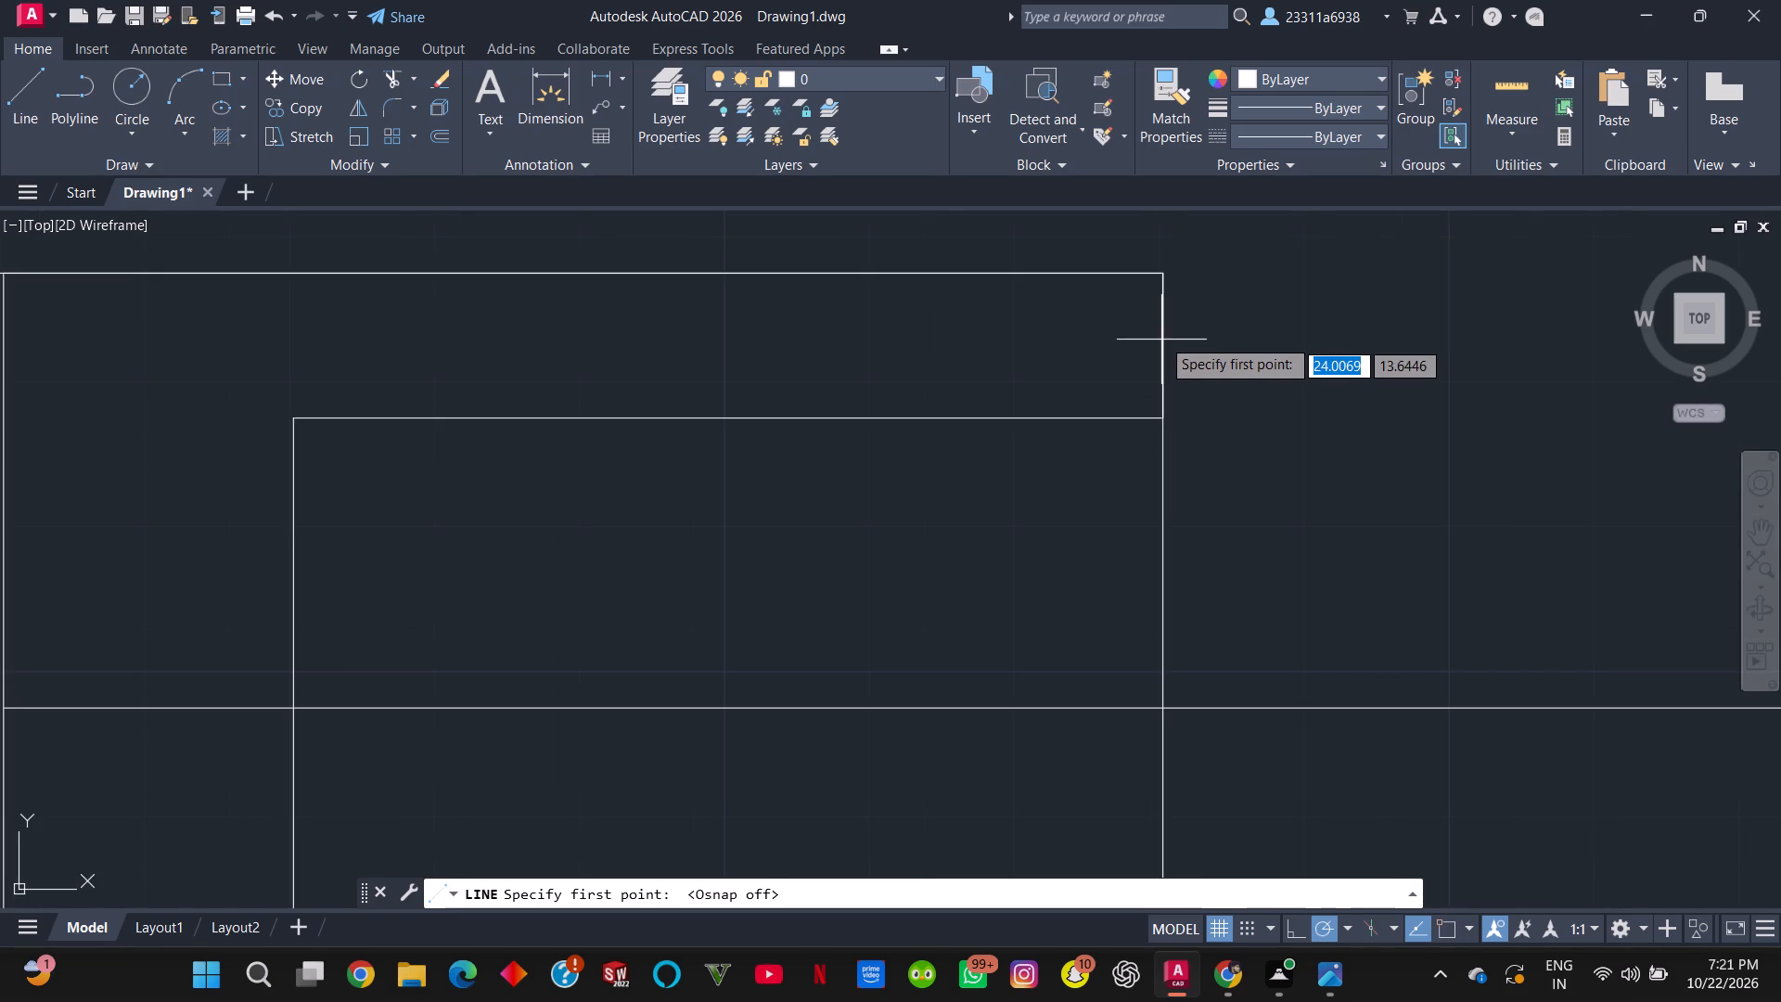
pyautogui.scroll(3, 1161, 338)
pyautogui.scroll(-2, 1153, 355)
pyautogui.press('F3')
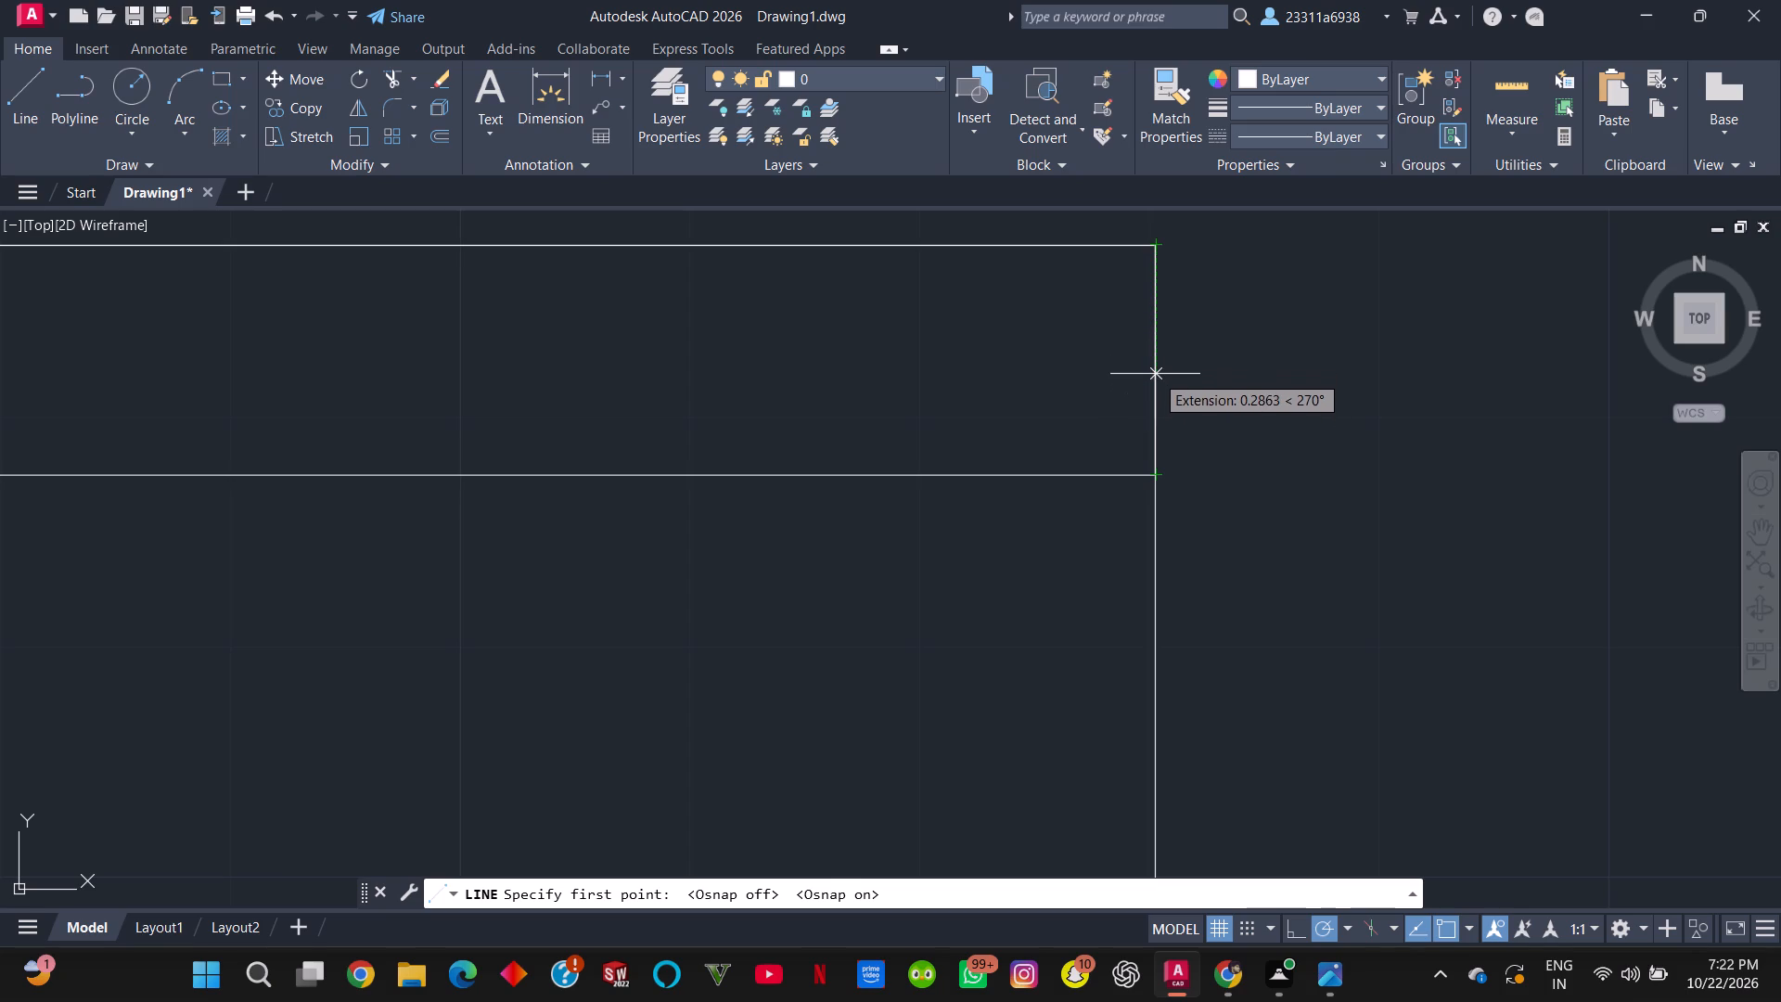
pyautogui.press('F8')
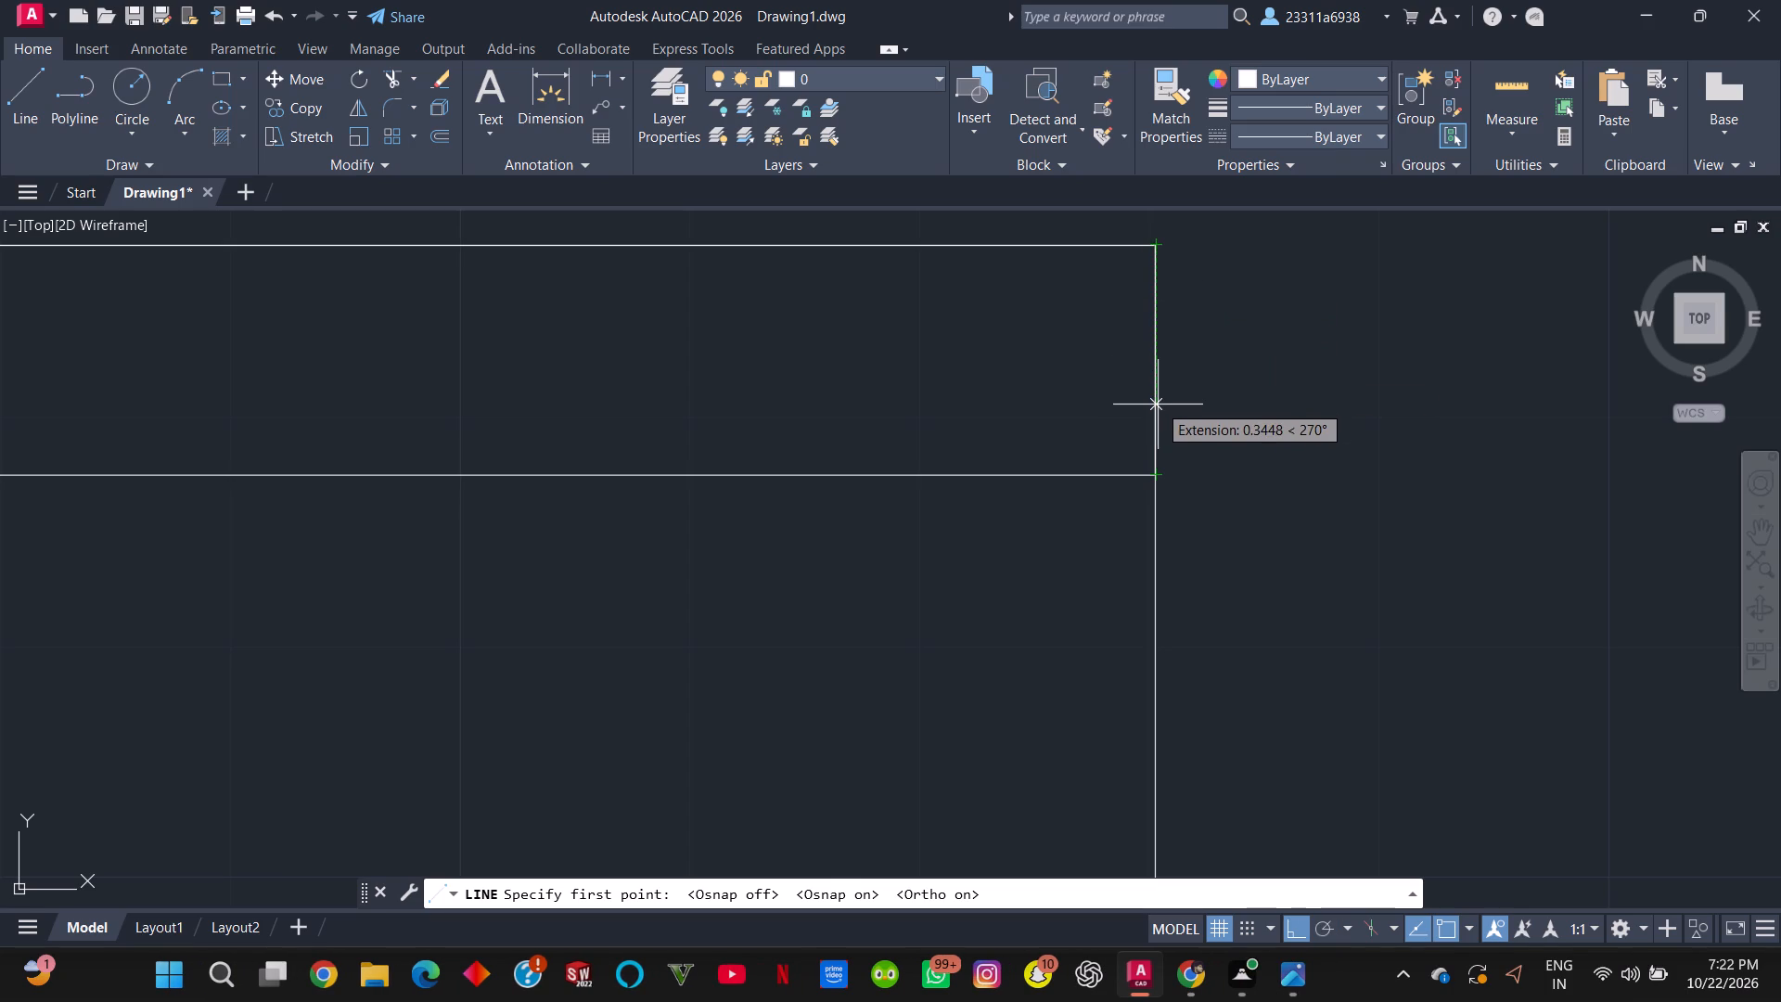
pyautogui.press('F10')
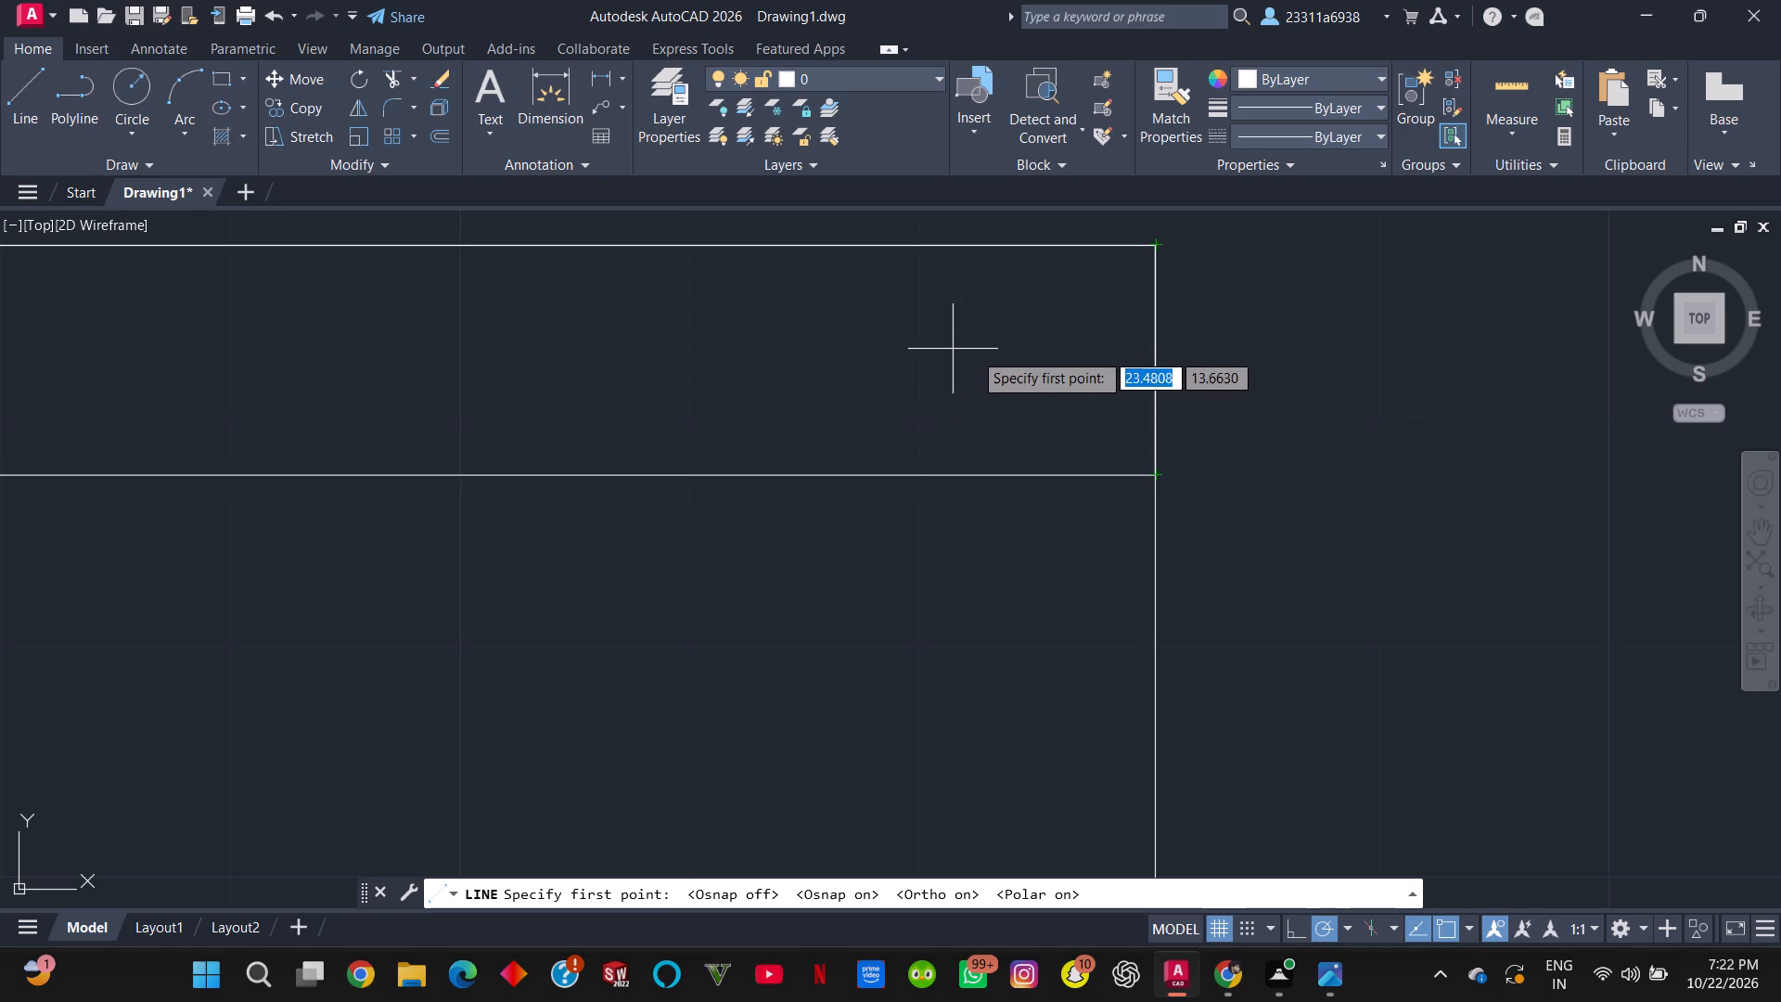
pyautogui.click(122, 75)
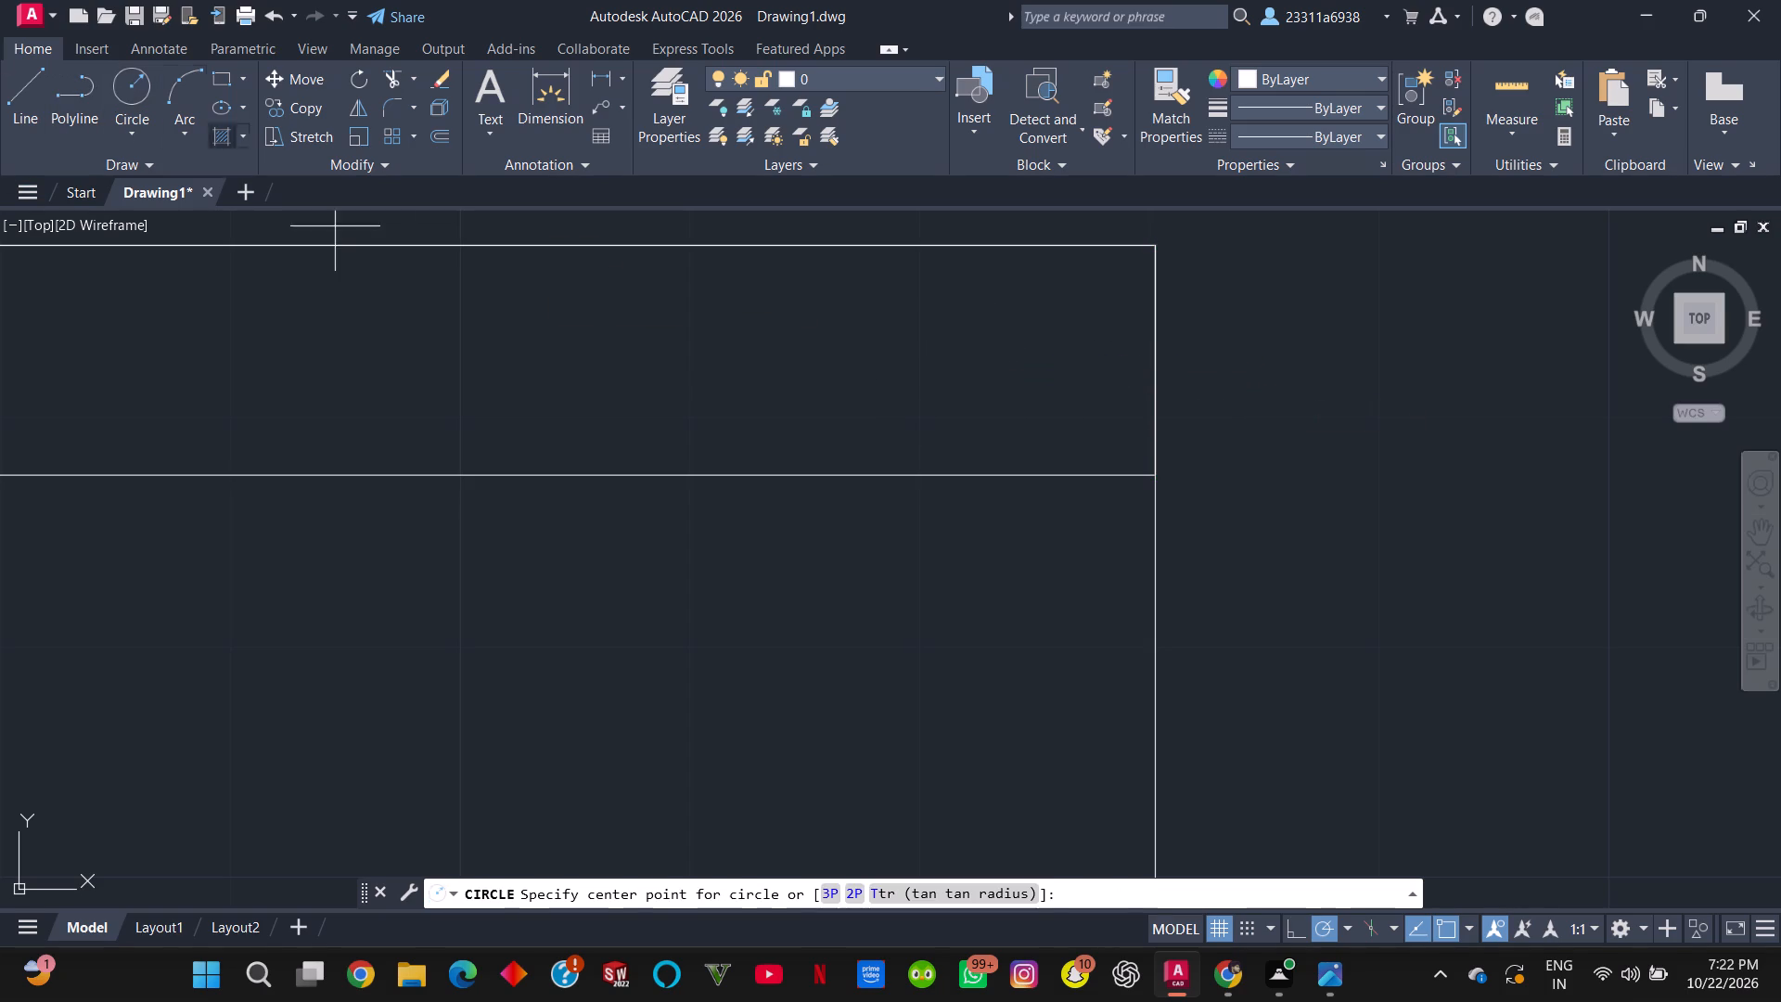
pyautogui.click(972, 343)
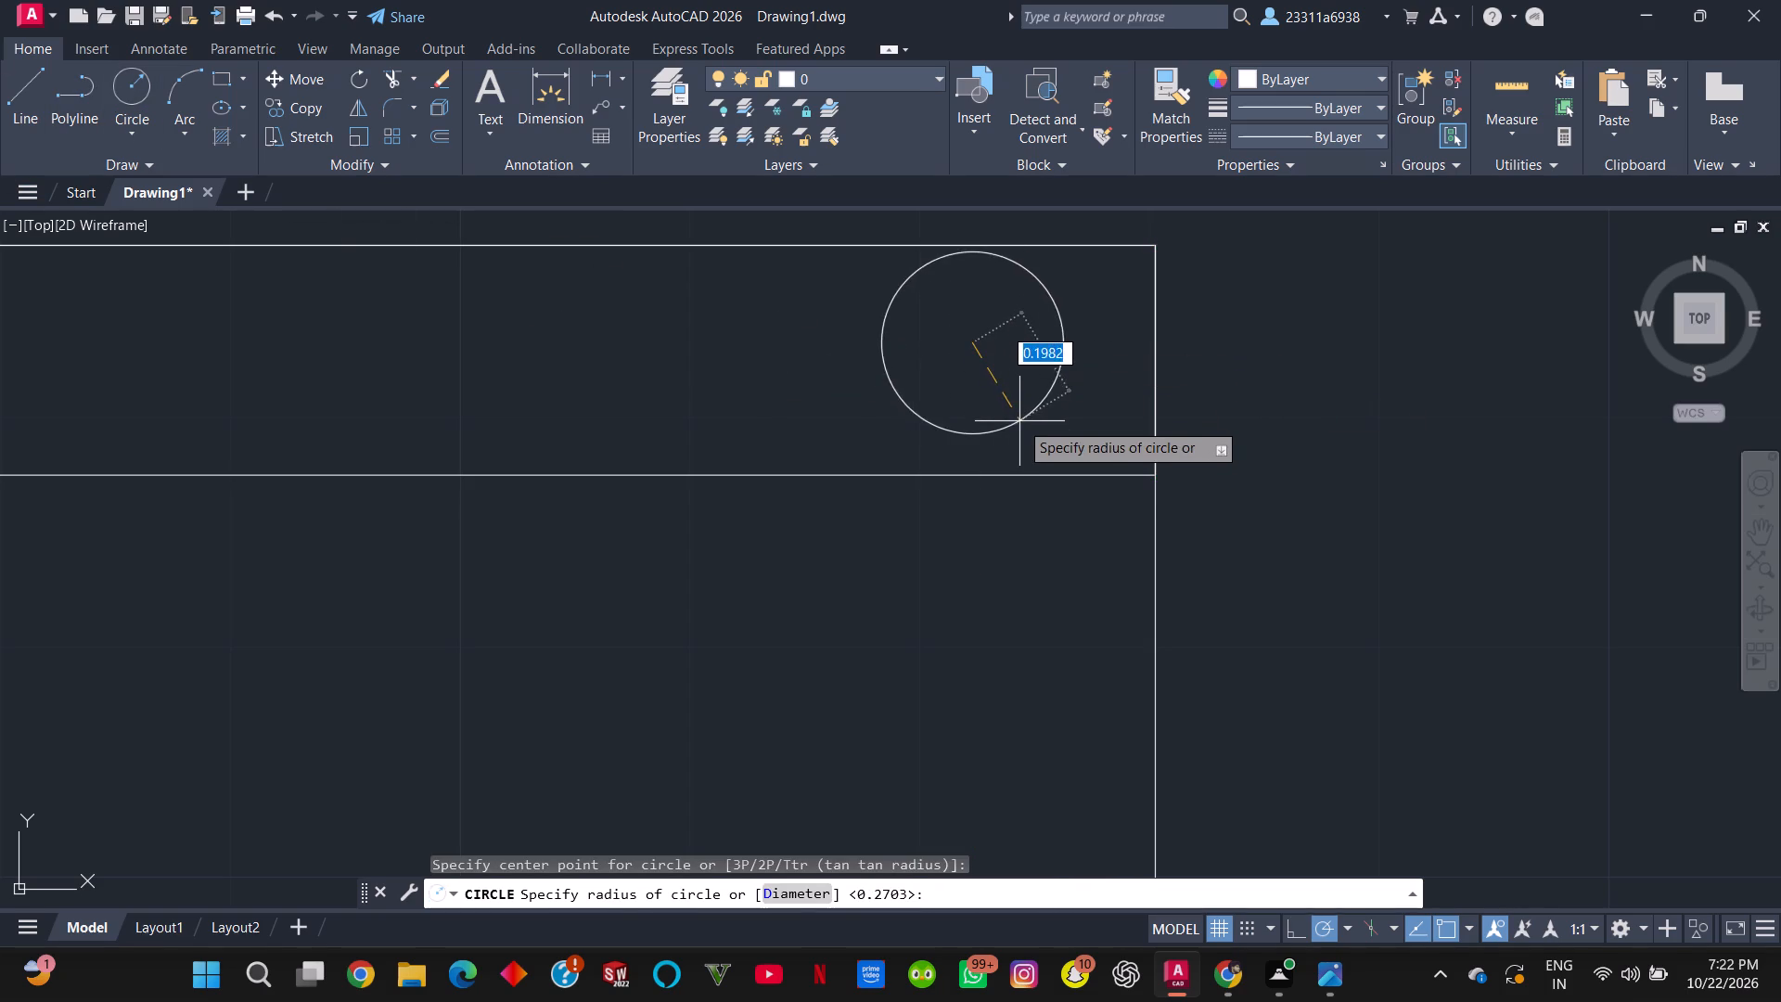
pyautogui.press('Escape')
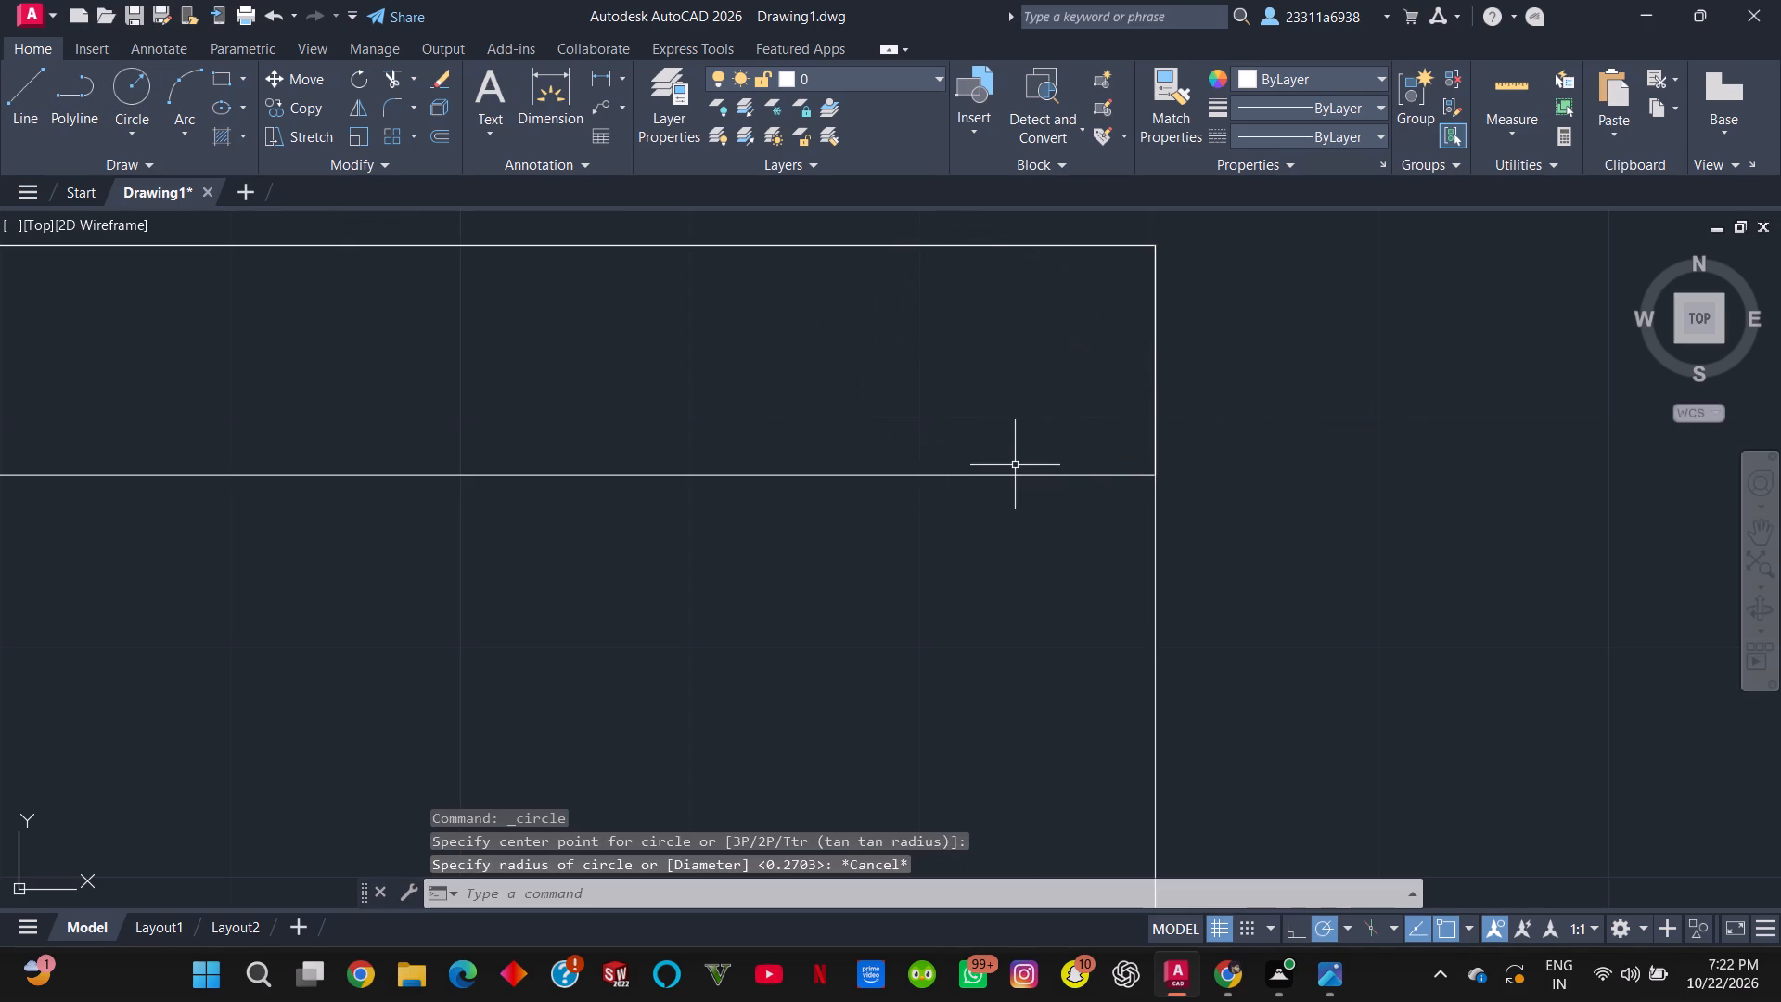
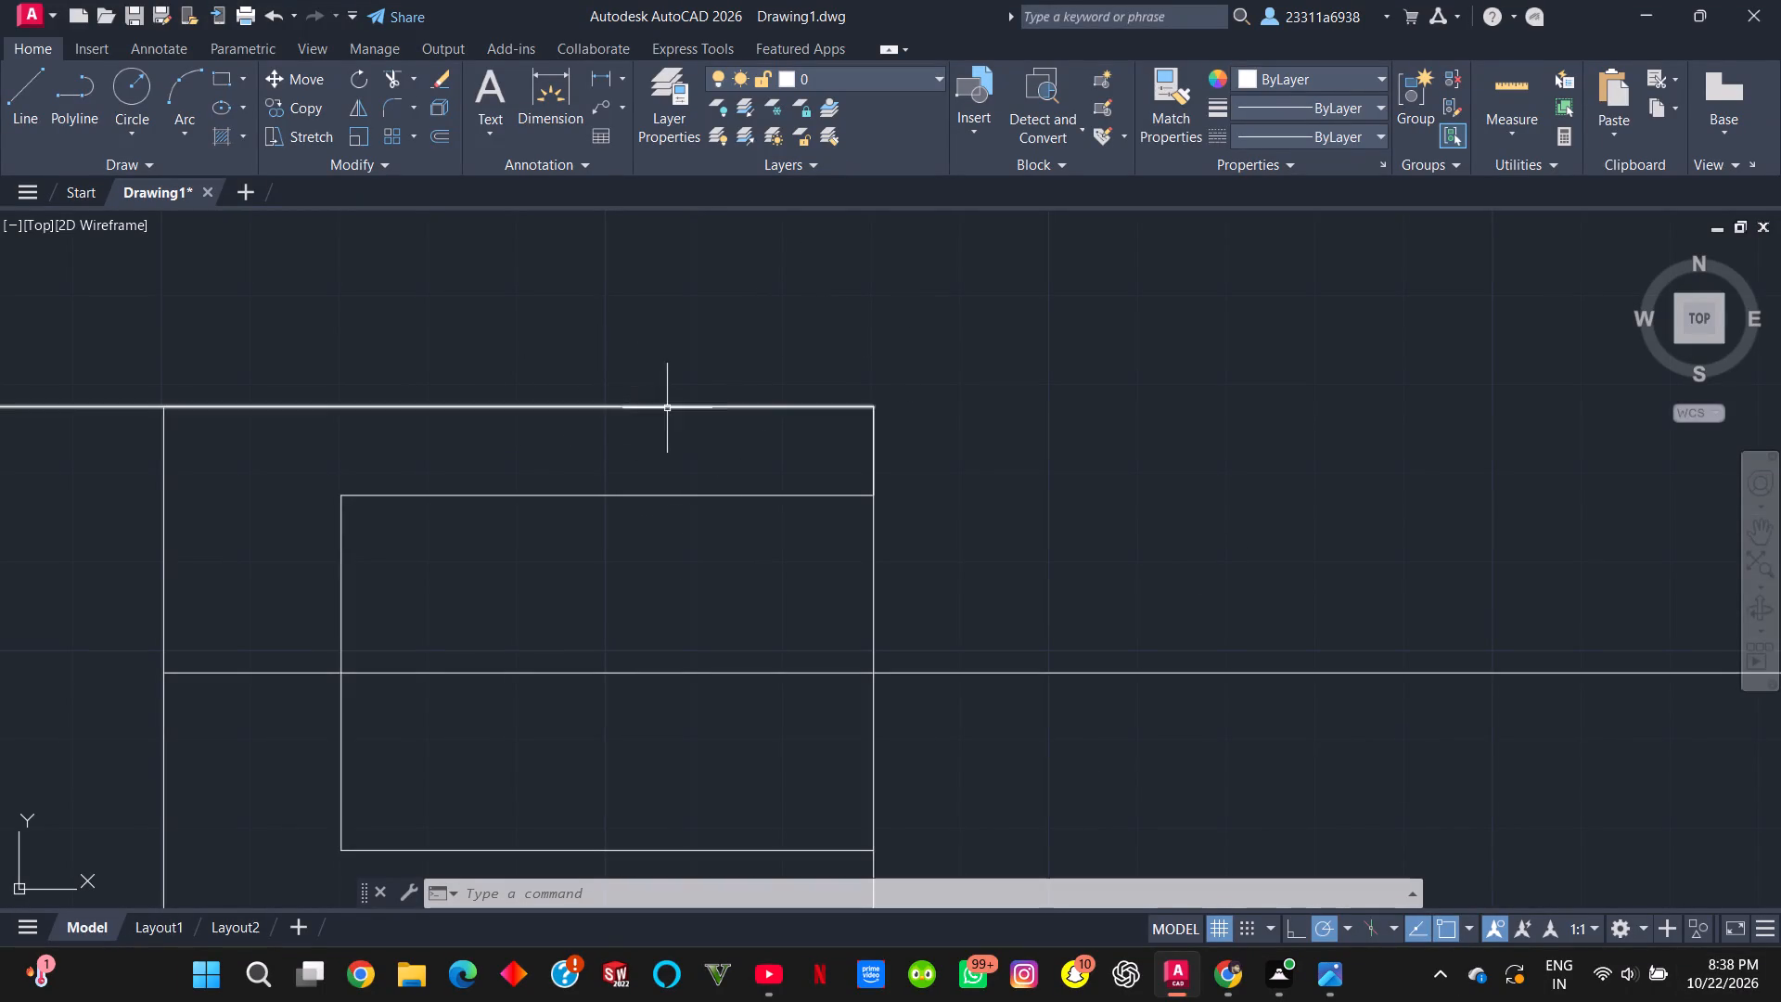
# Draw a vertical line from the outer rectangle's top edge to its bottom edge, about 1.05 units in from the right edge.
pyautogui.click(36, 125)
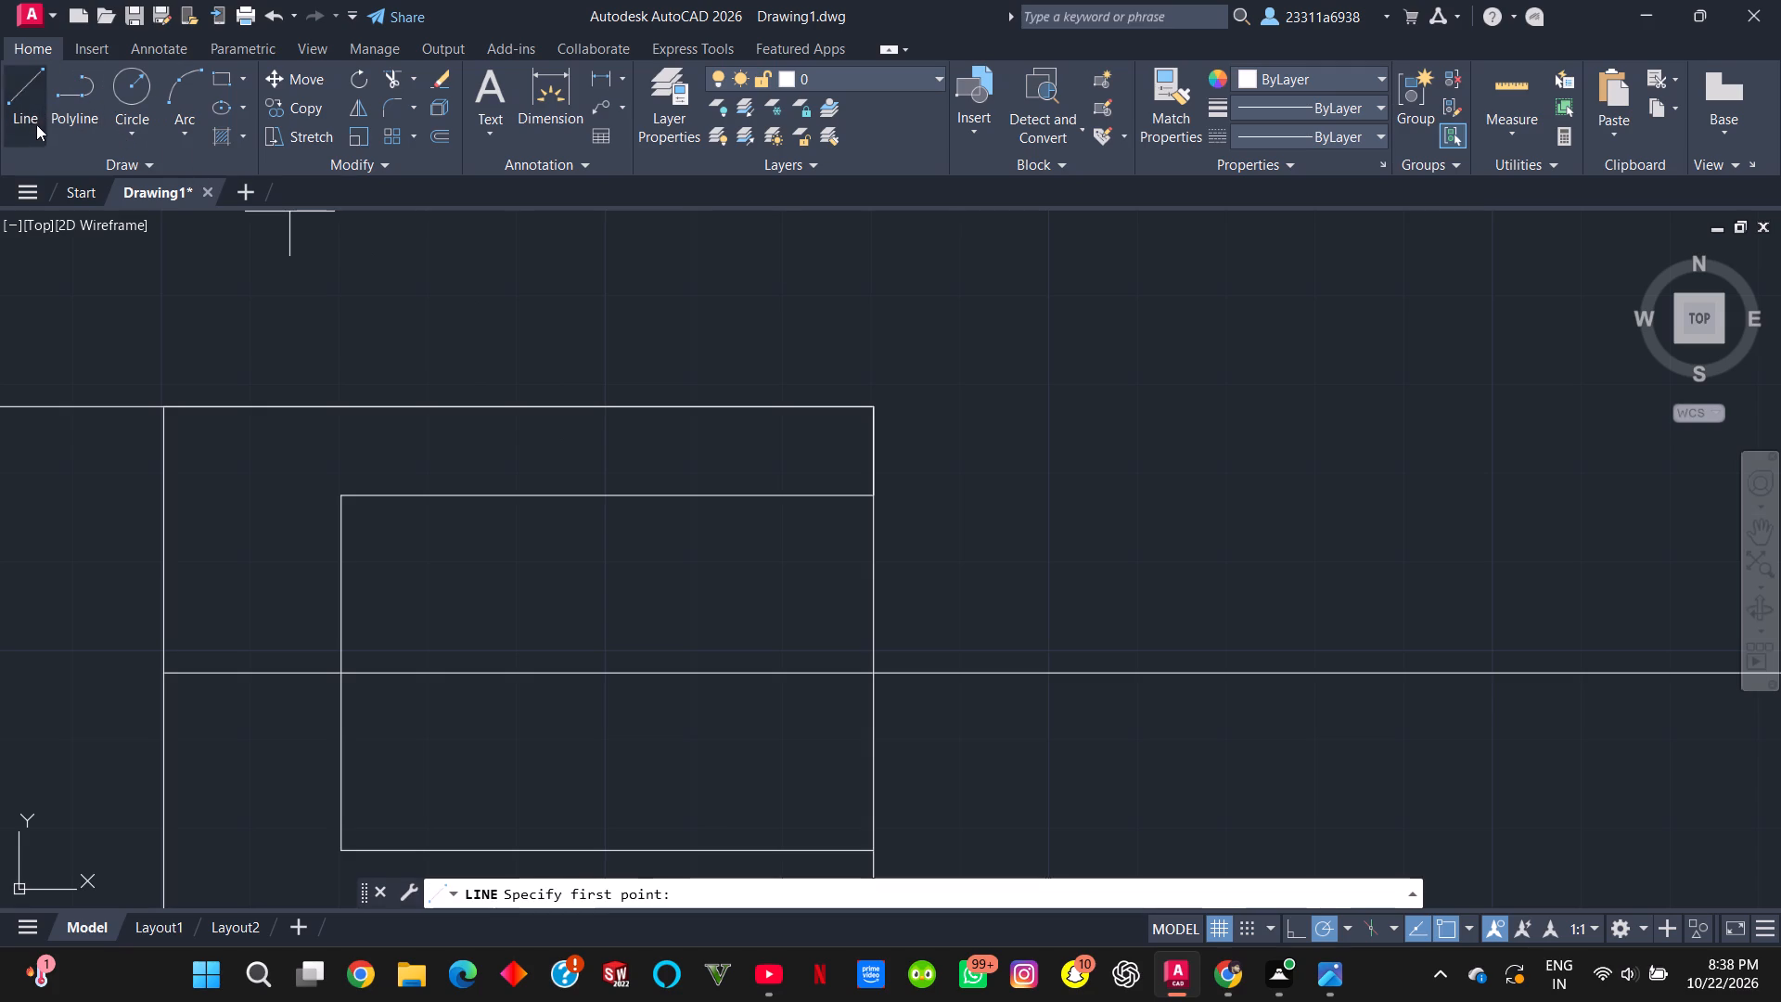
pyautogui.click(686, 408)
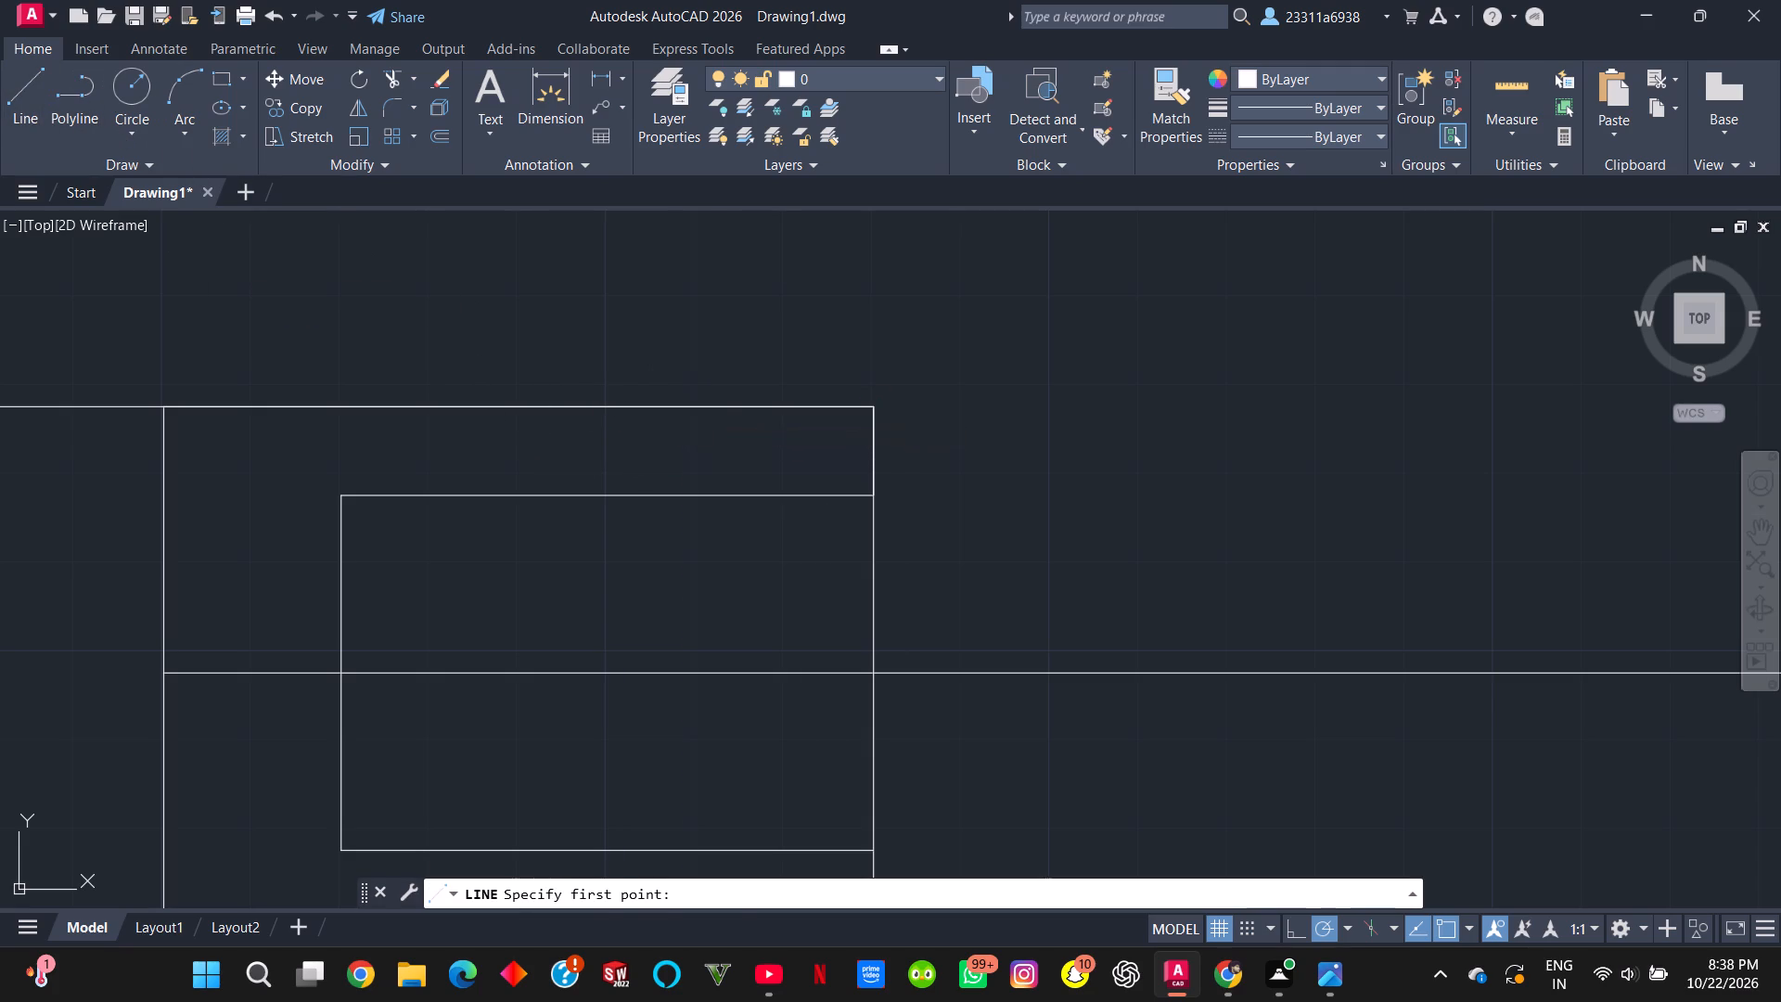
pyautogui.scroll(-2, 673, 683)
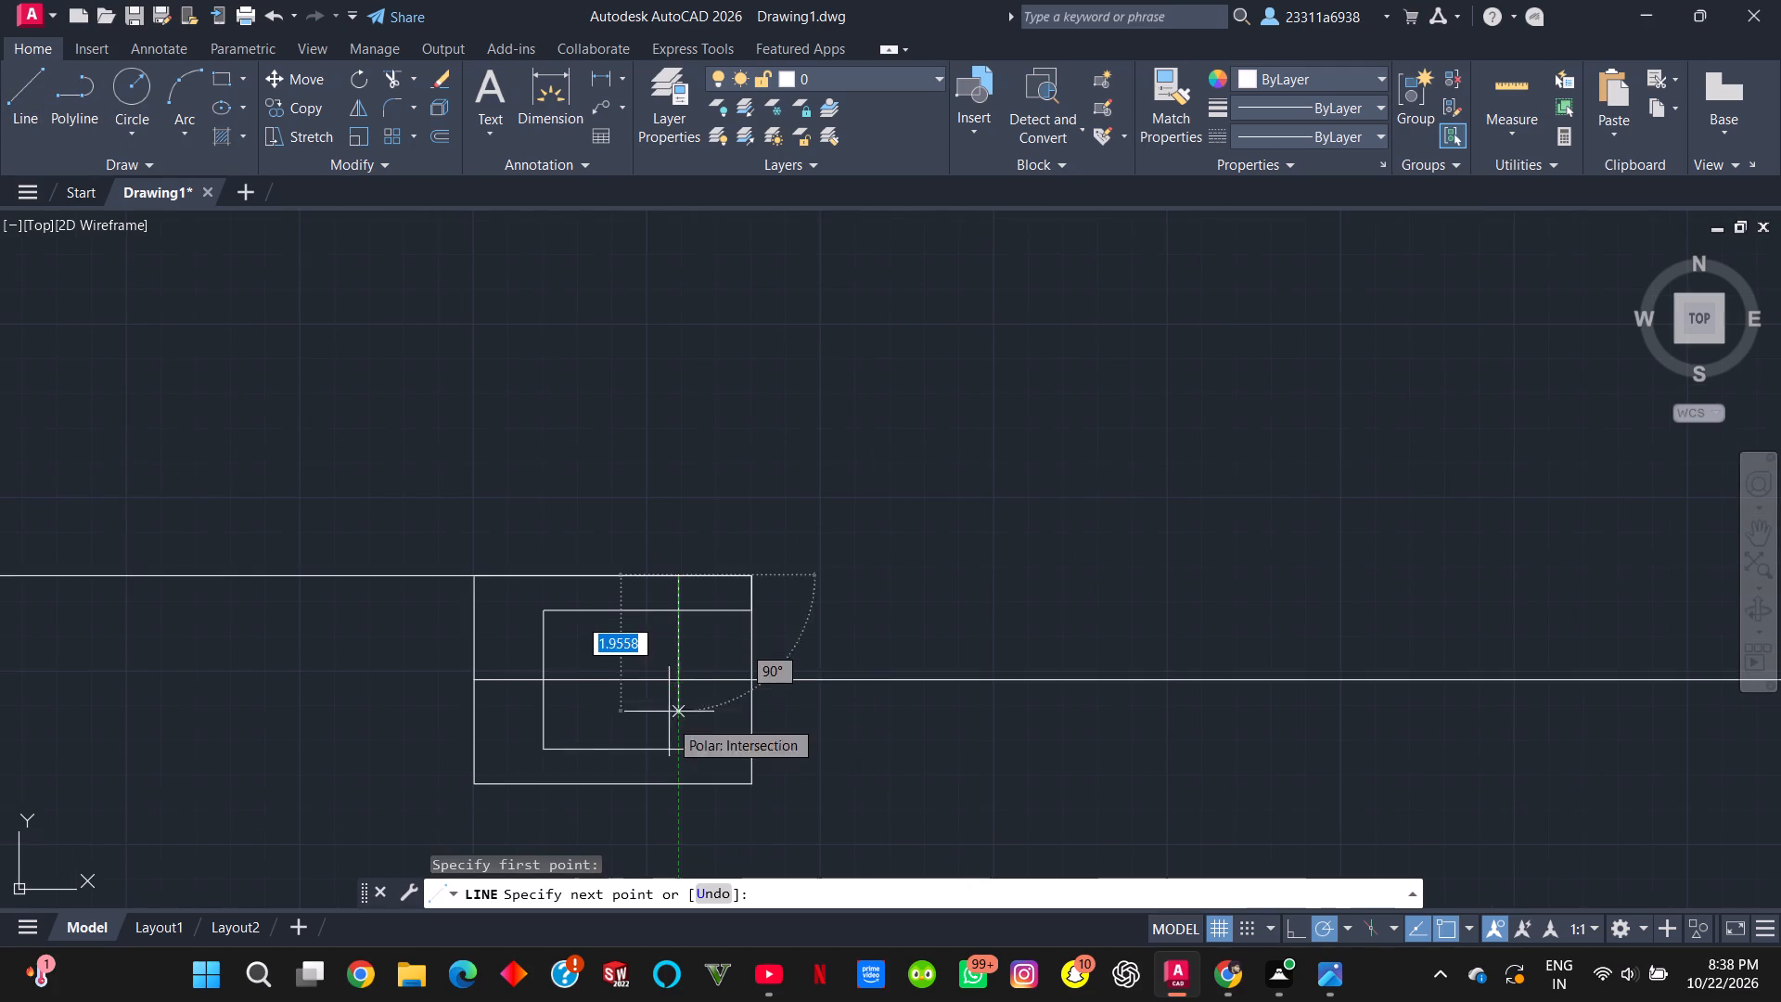
pyautogui.click(678, 780)
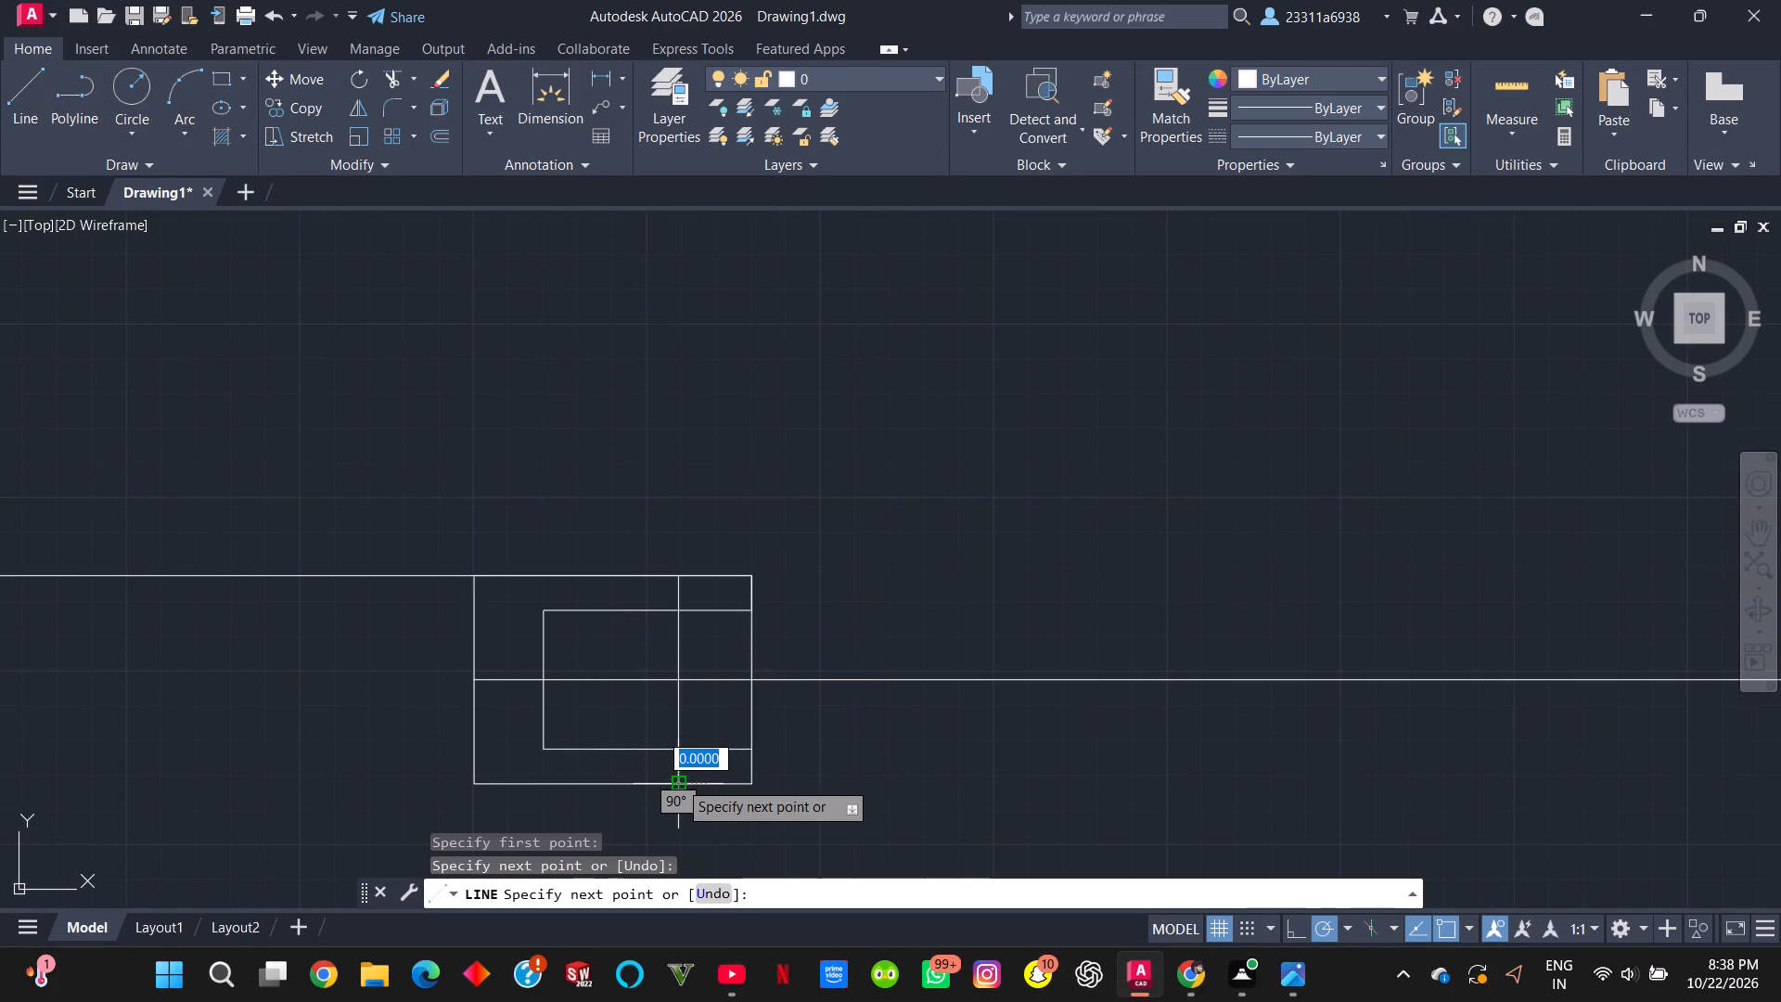
pyautogui.press('Escape')
pyautogui.scroll(3, 710, 623)
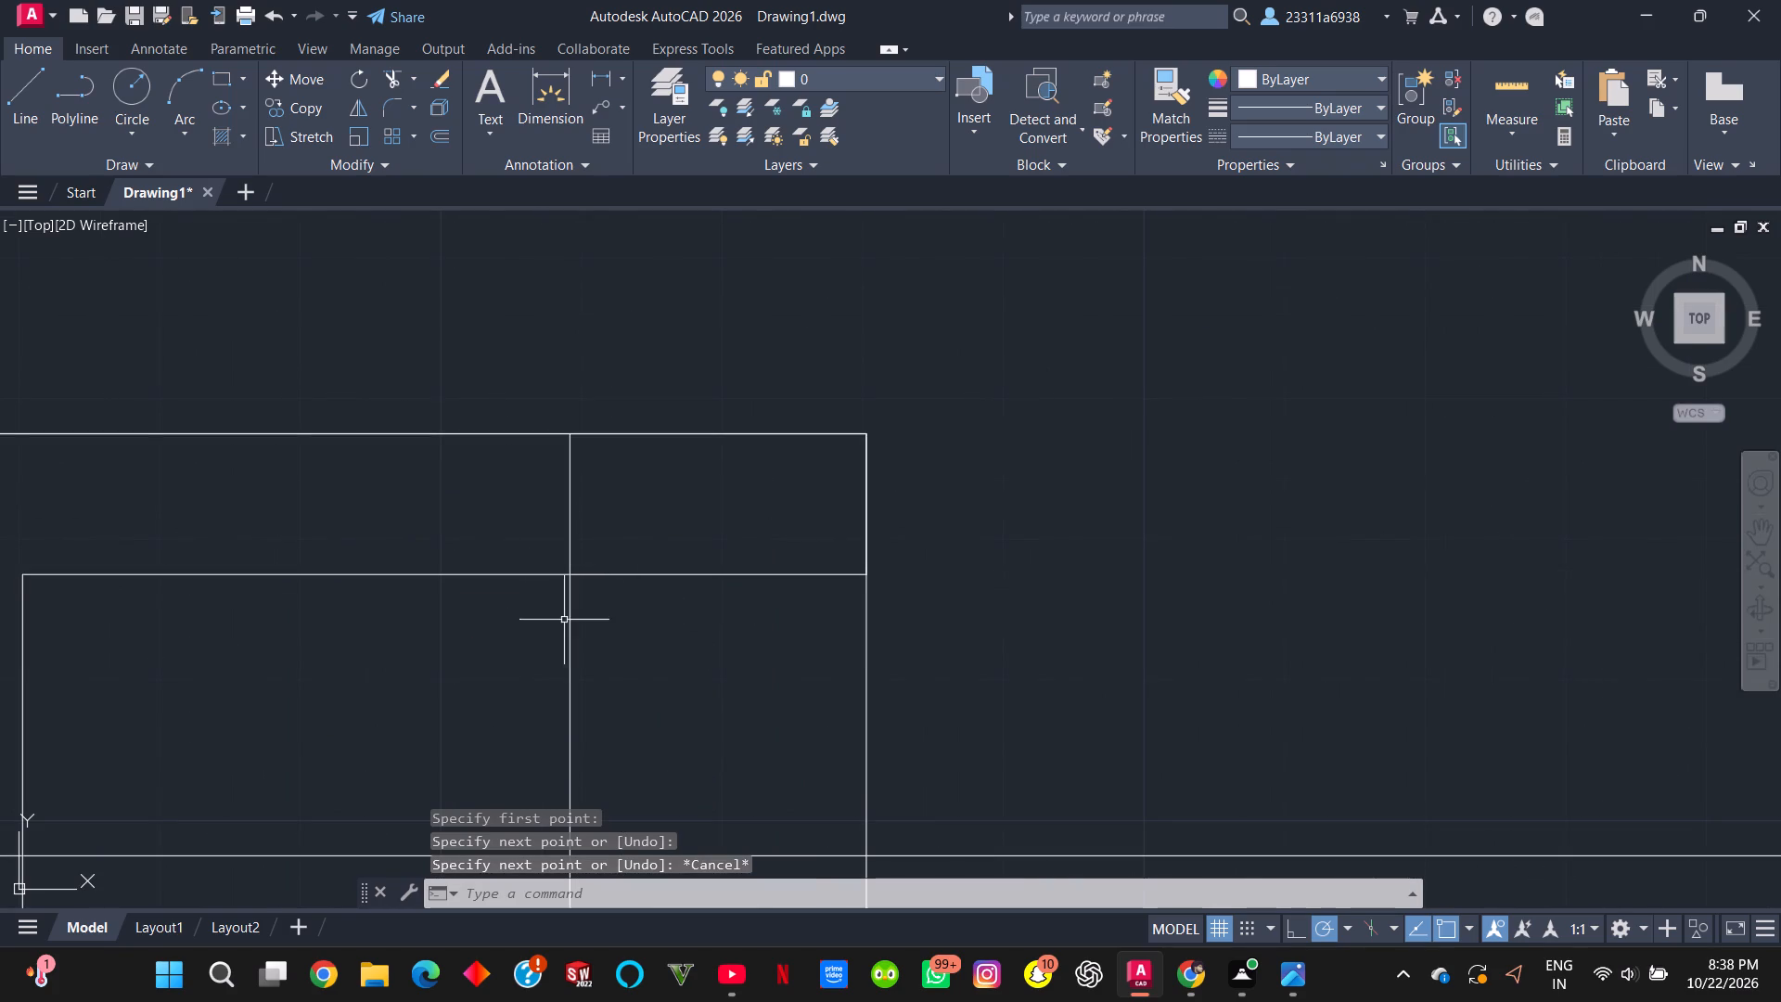
pyautogui.scroll(-2, 567, 628)
pyautogui.scroll(1, 596, 672)
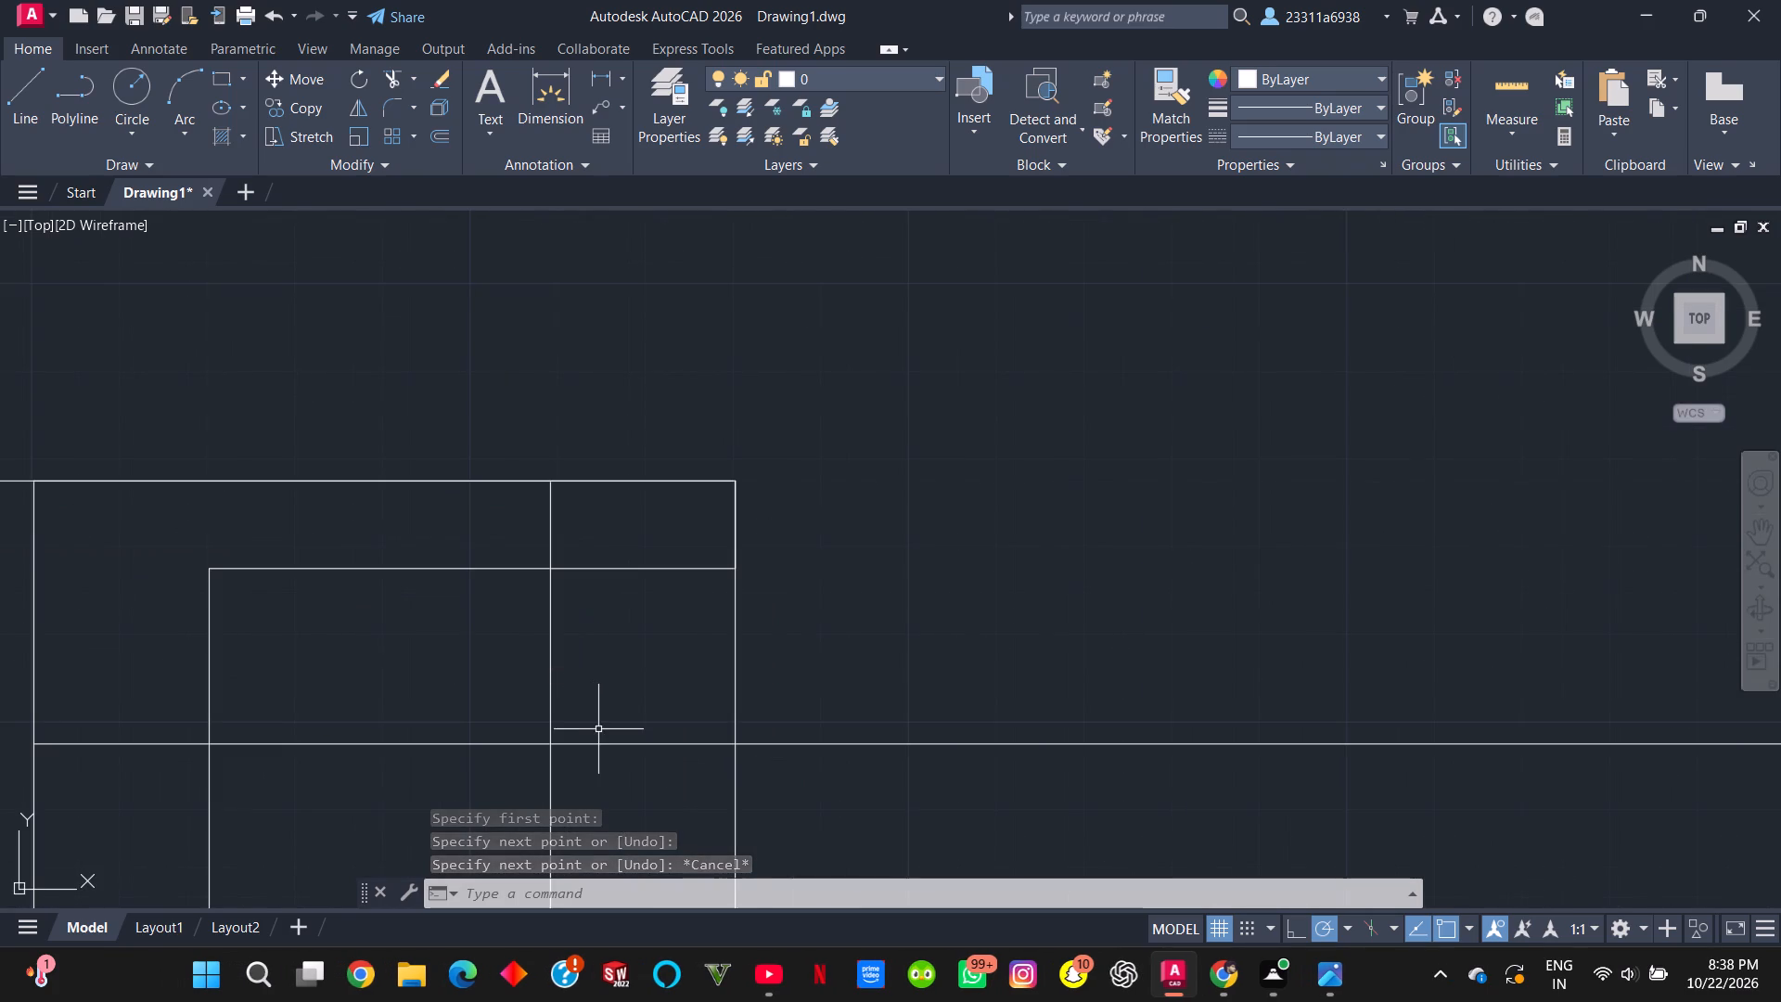
pyautogui.moveTo(599, 734); pyautogui.dragTo(714, 504, button='middle')
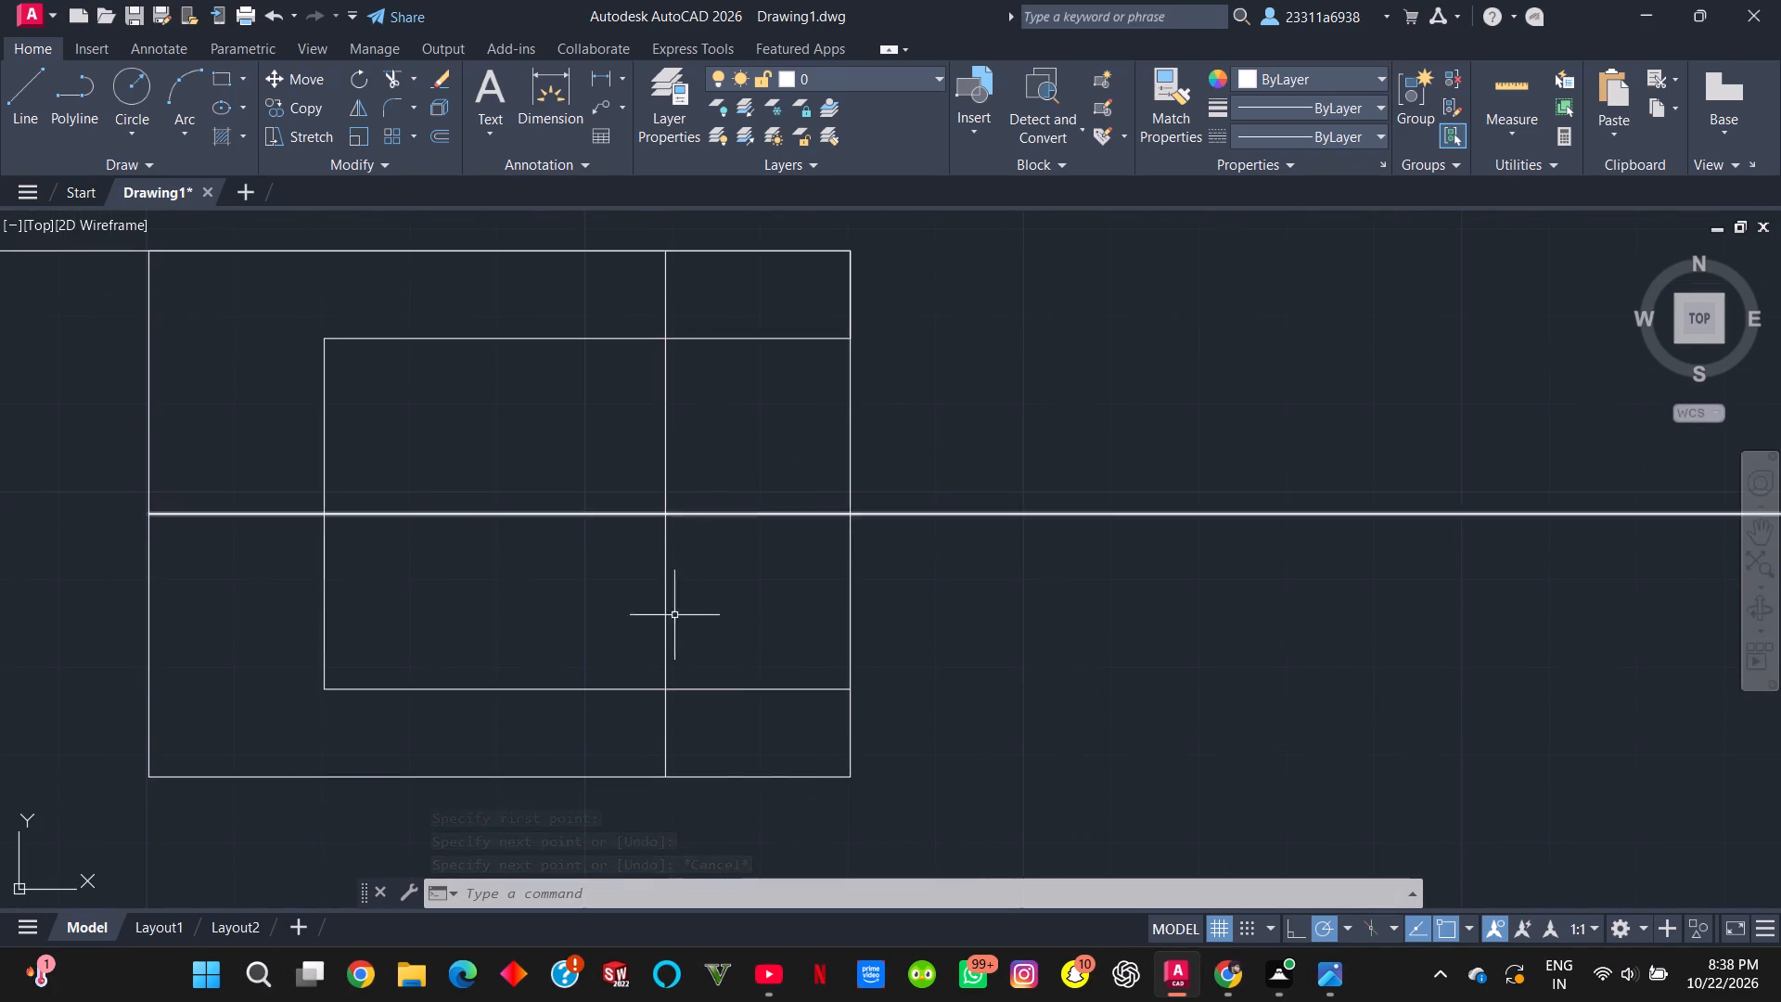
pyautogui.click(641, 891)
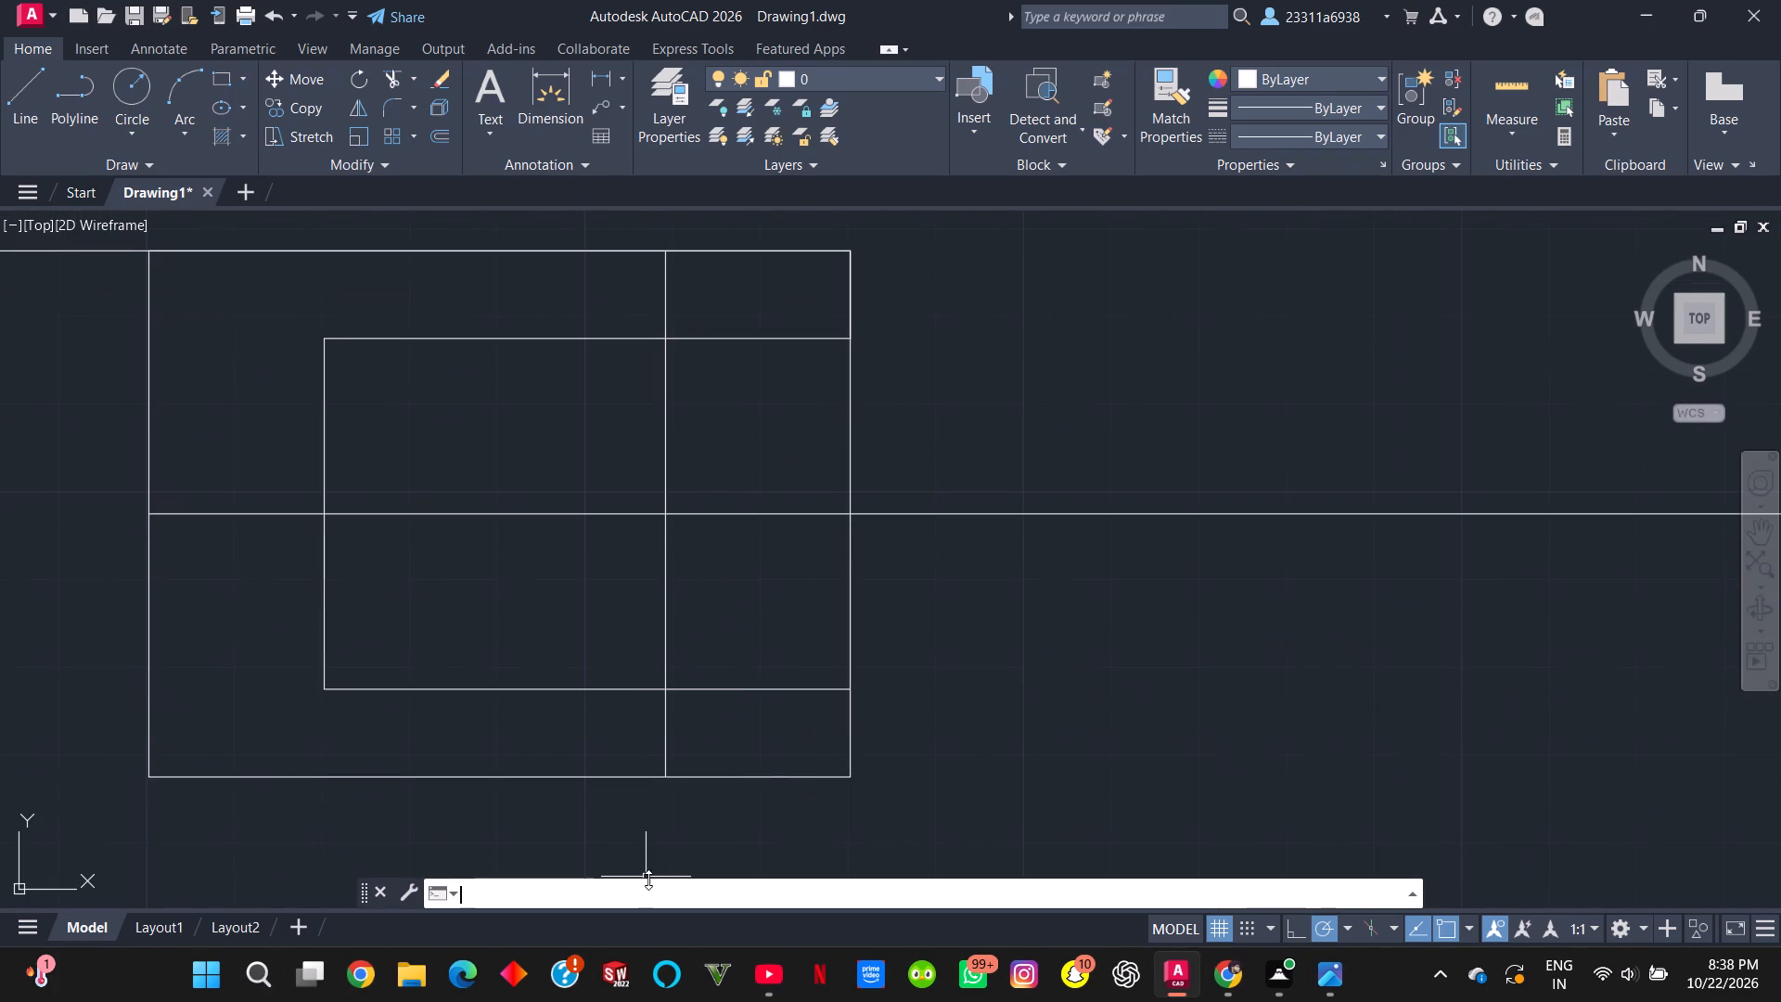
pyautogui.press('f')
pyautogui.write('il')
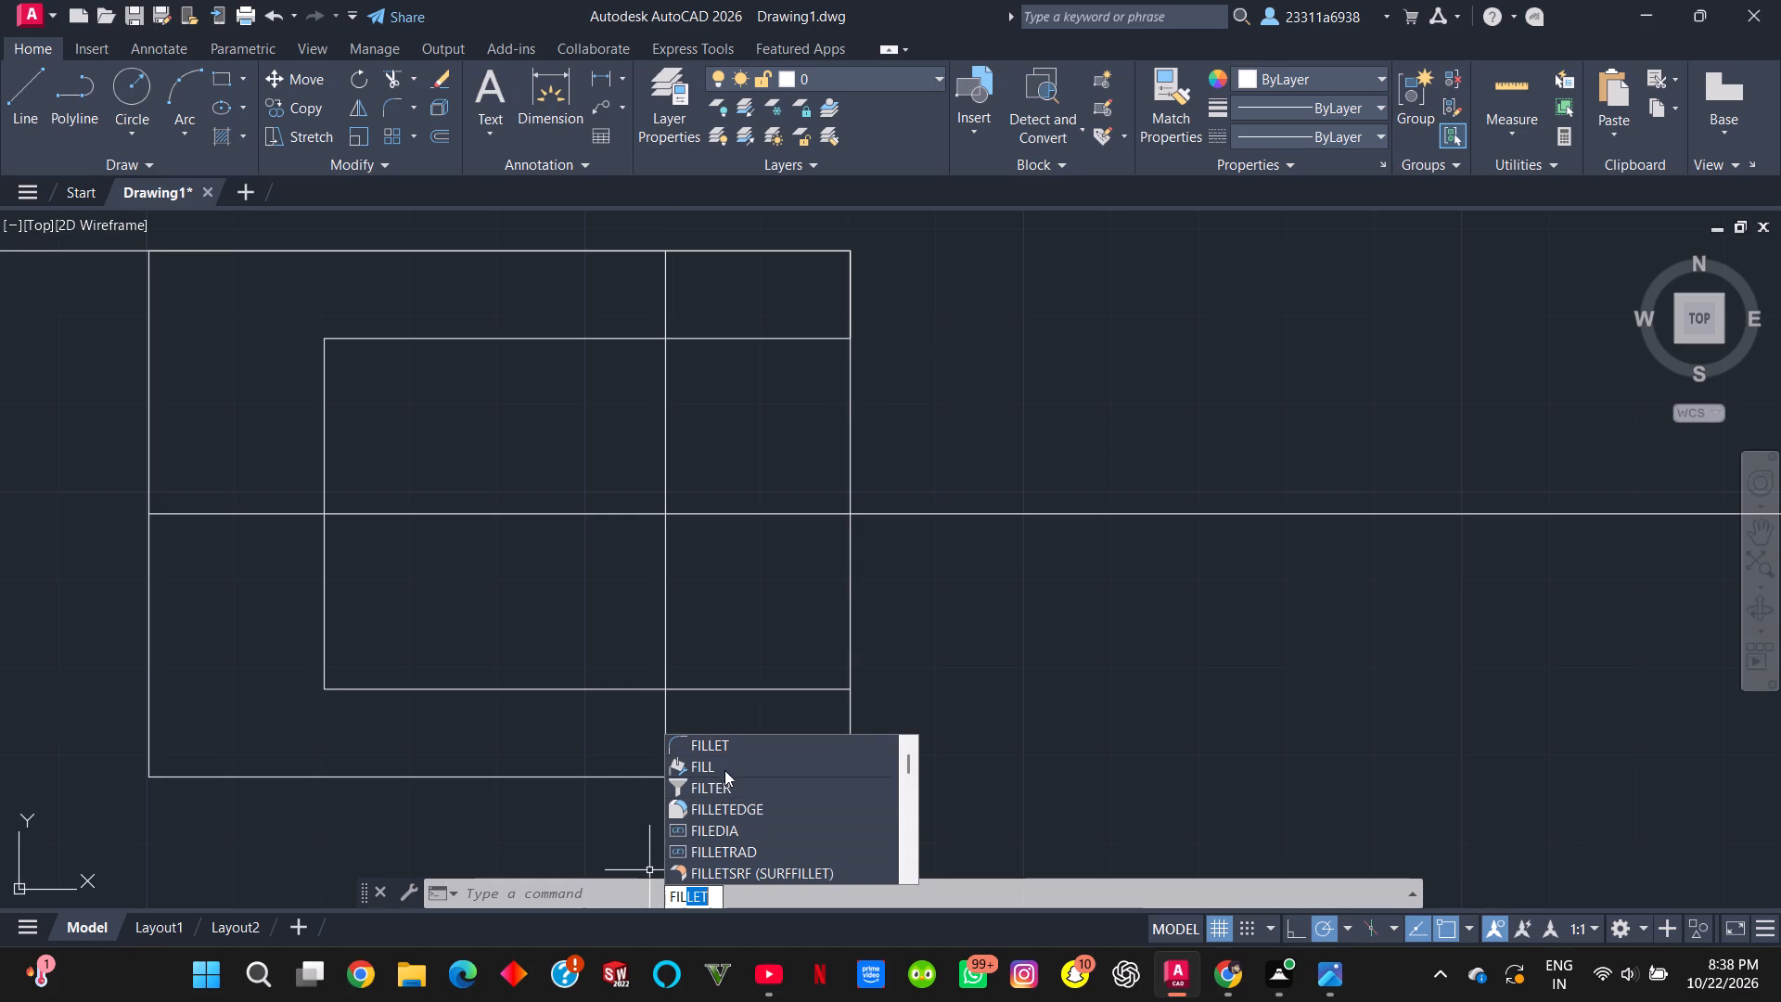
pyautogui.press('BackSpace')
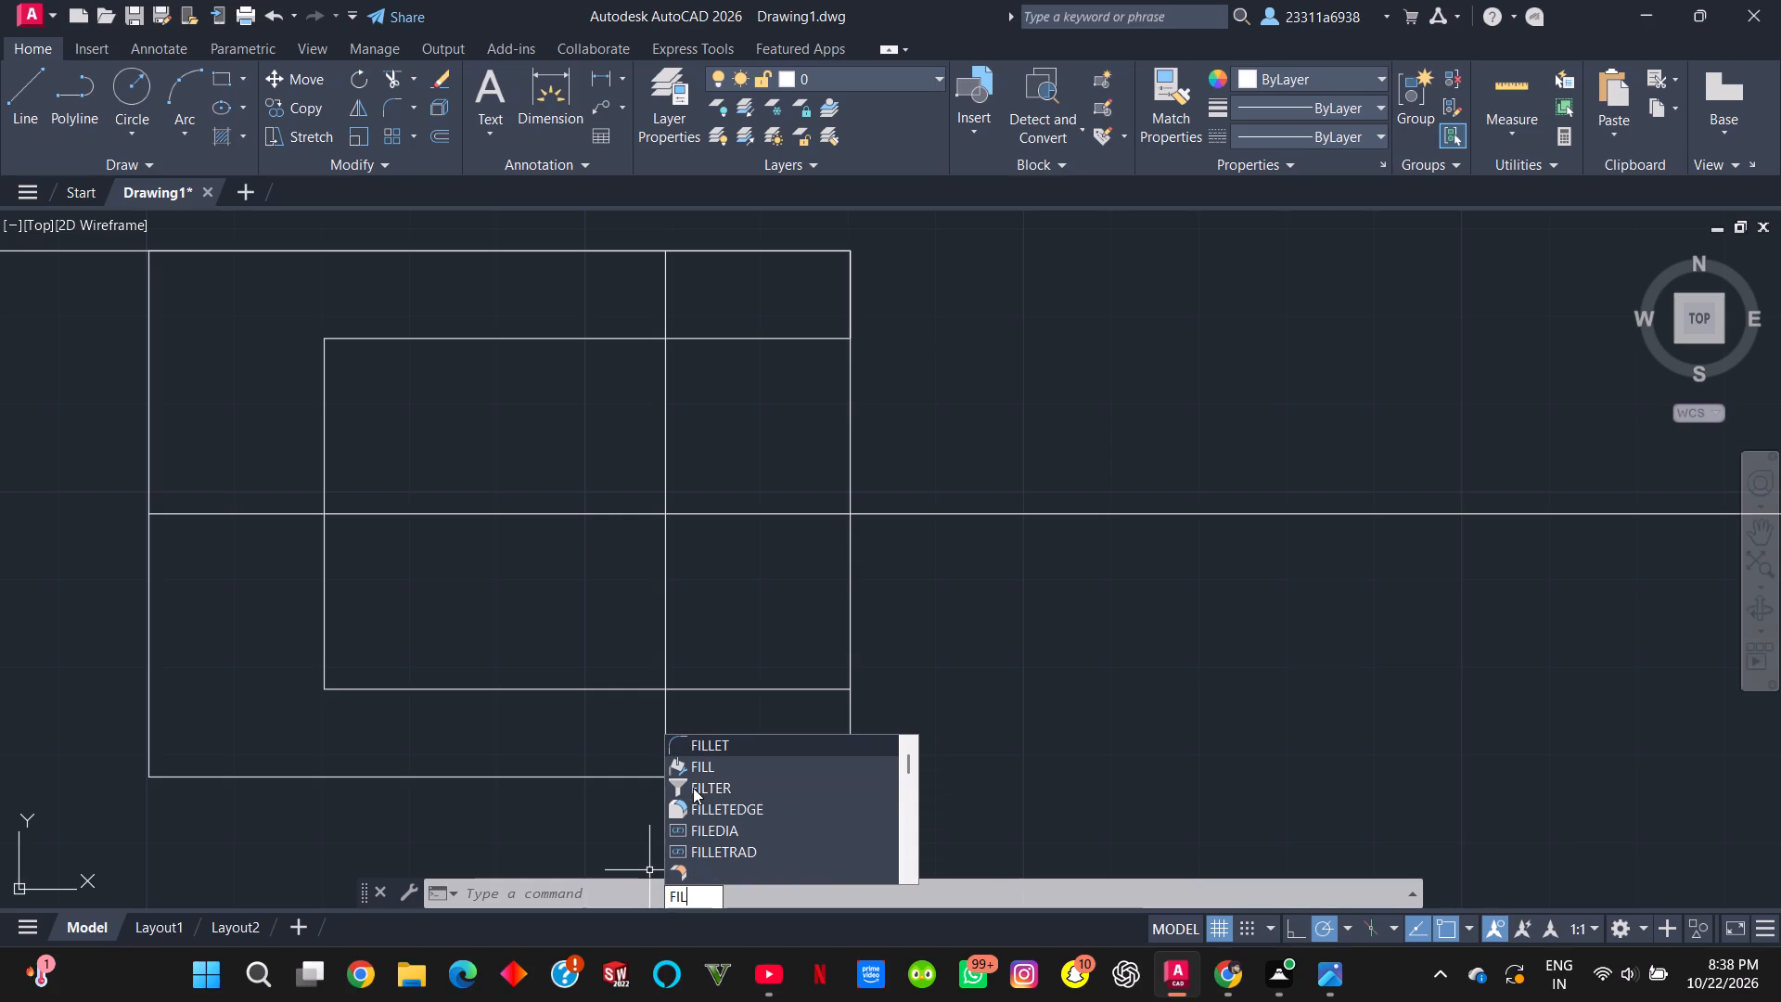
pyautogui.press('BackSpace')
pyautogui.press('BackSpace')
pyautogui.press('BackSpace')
# Trim away the parts of the new vertical line inside the slot, leaving short segments across the upper and lower arms.
pyautogui.write('tri')
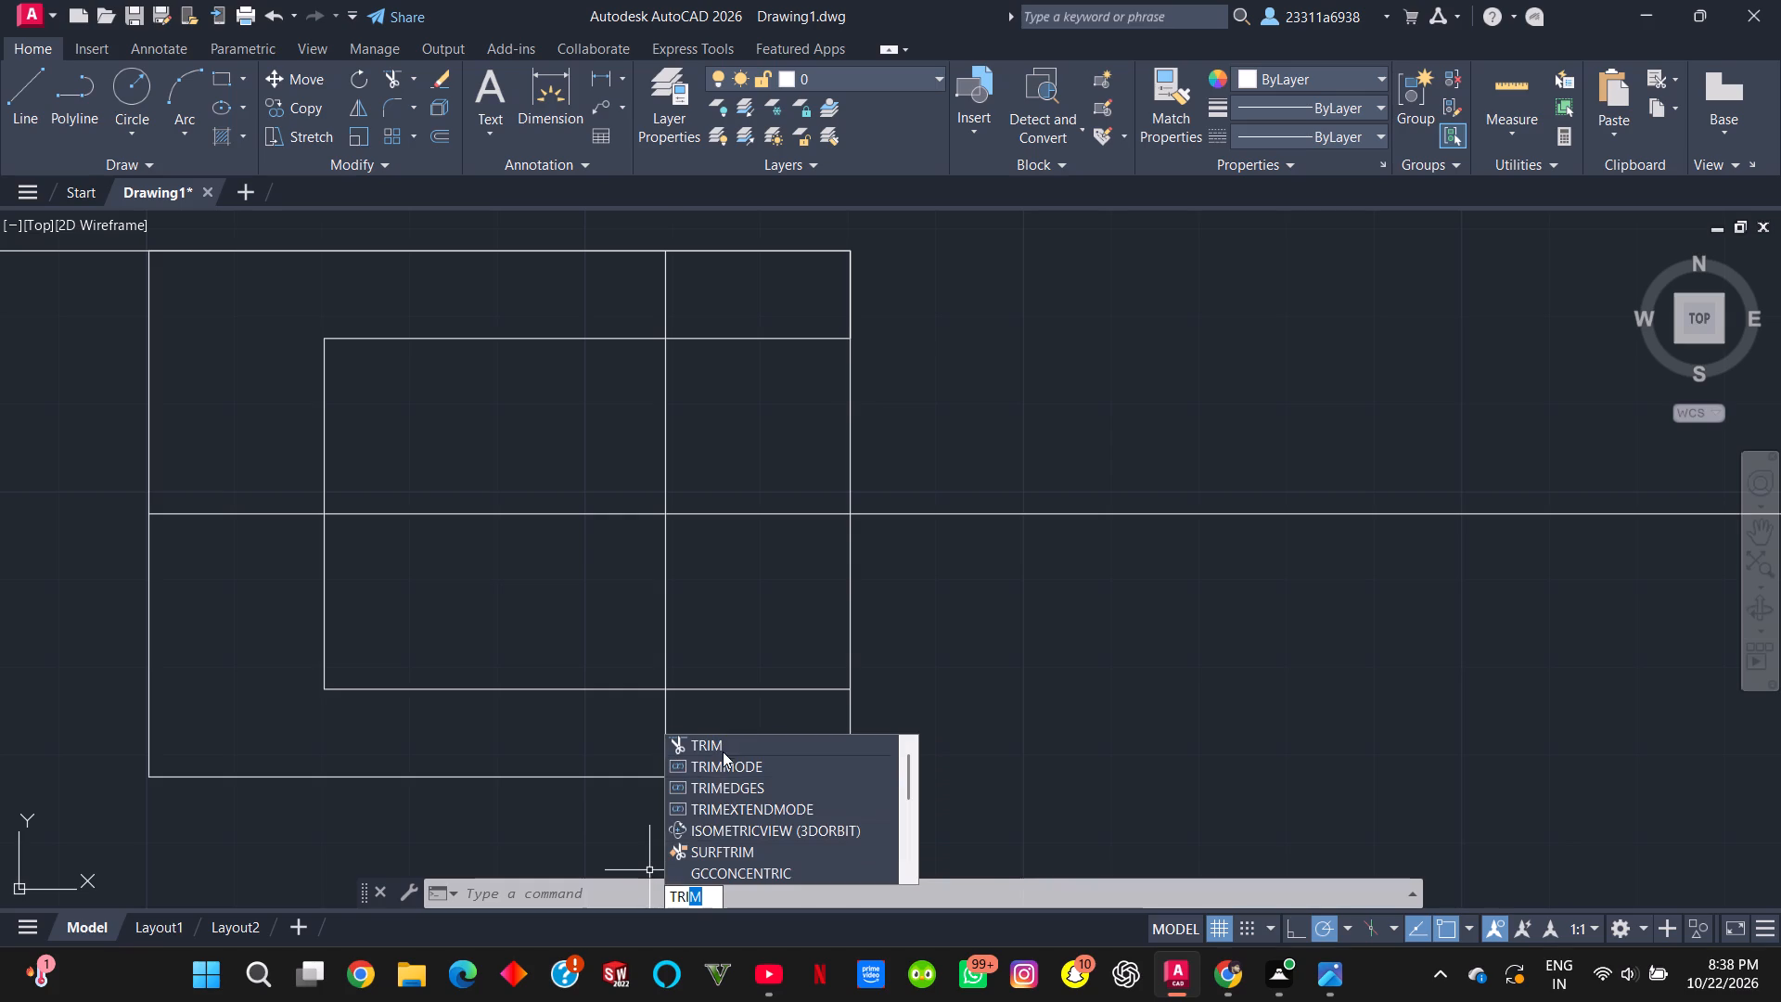
pyautogui.click(723, 749)
pyautogui.moveTo(618, 446); pyautogui.dragTo(699, 441)
pyautogui.moveTo(694, 590); pyautogui.dragTo(653, 590)
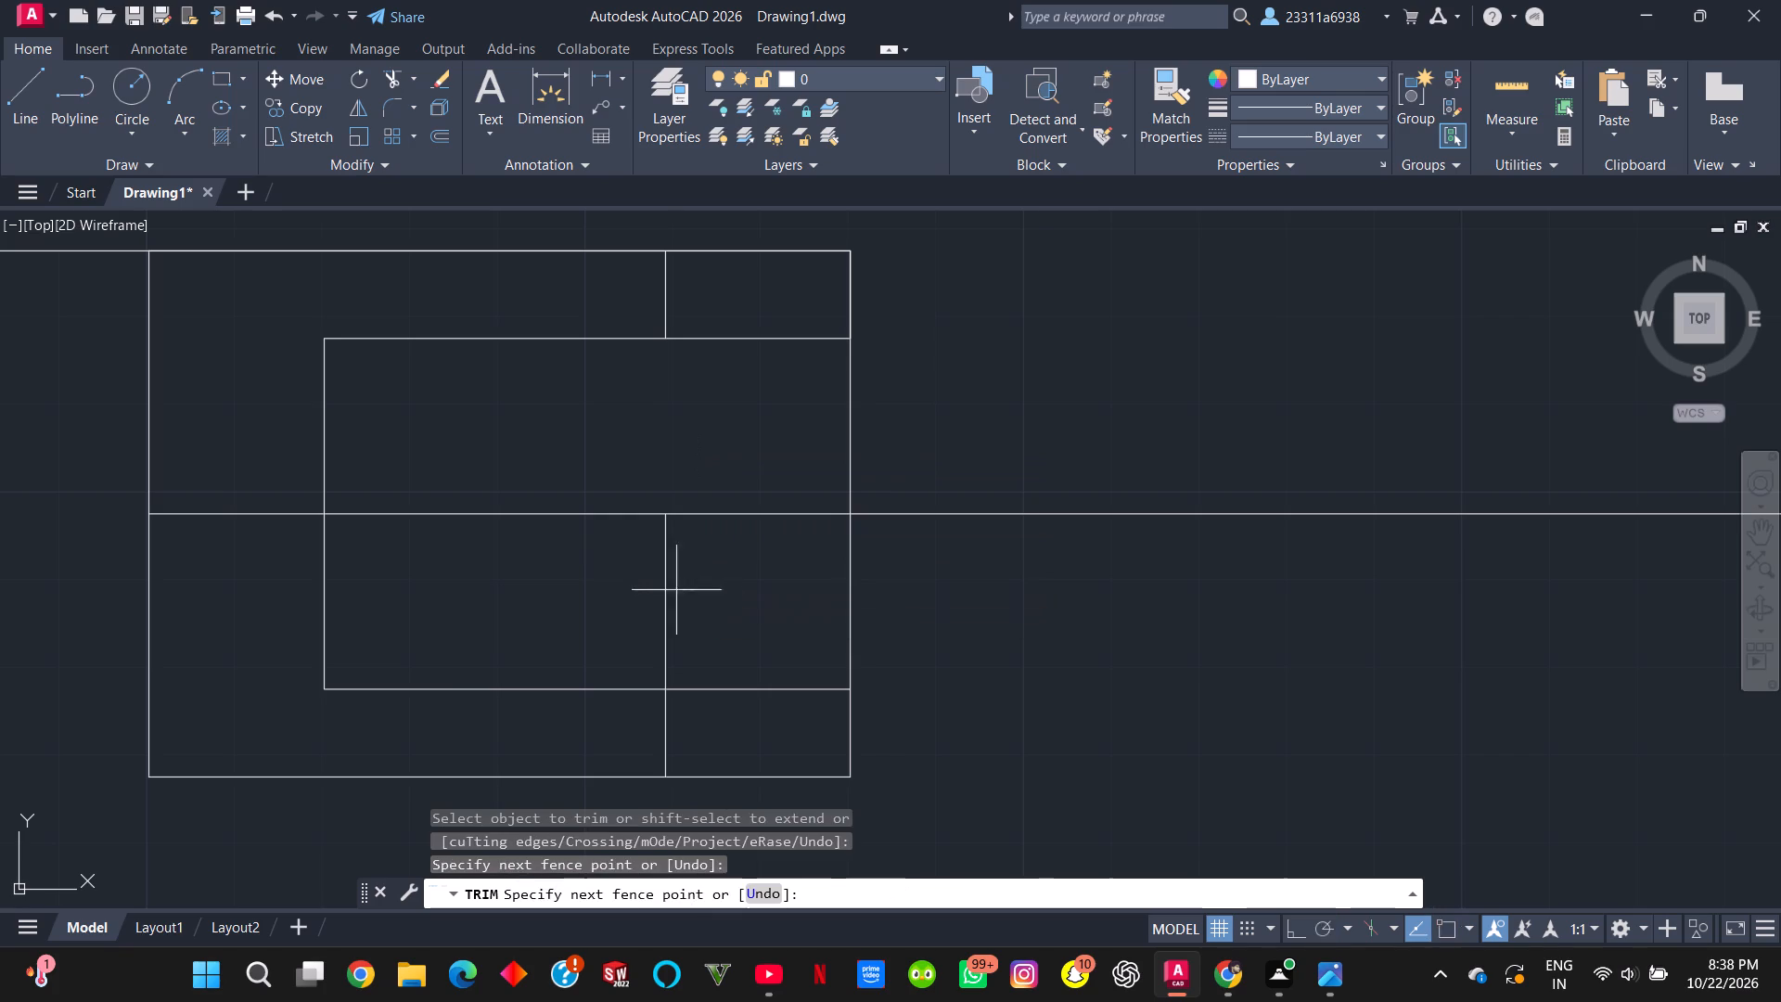
pyautogui.moveTo(653, 590); pyautogui.dragTo(564, 584)
pyautogui.press('Escape')
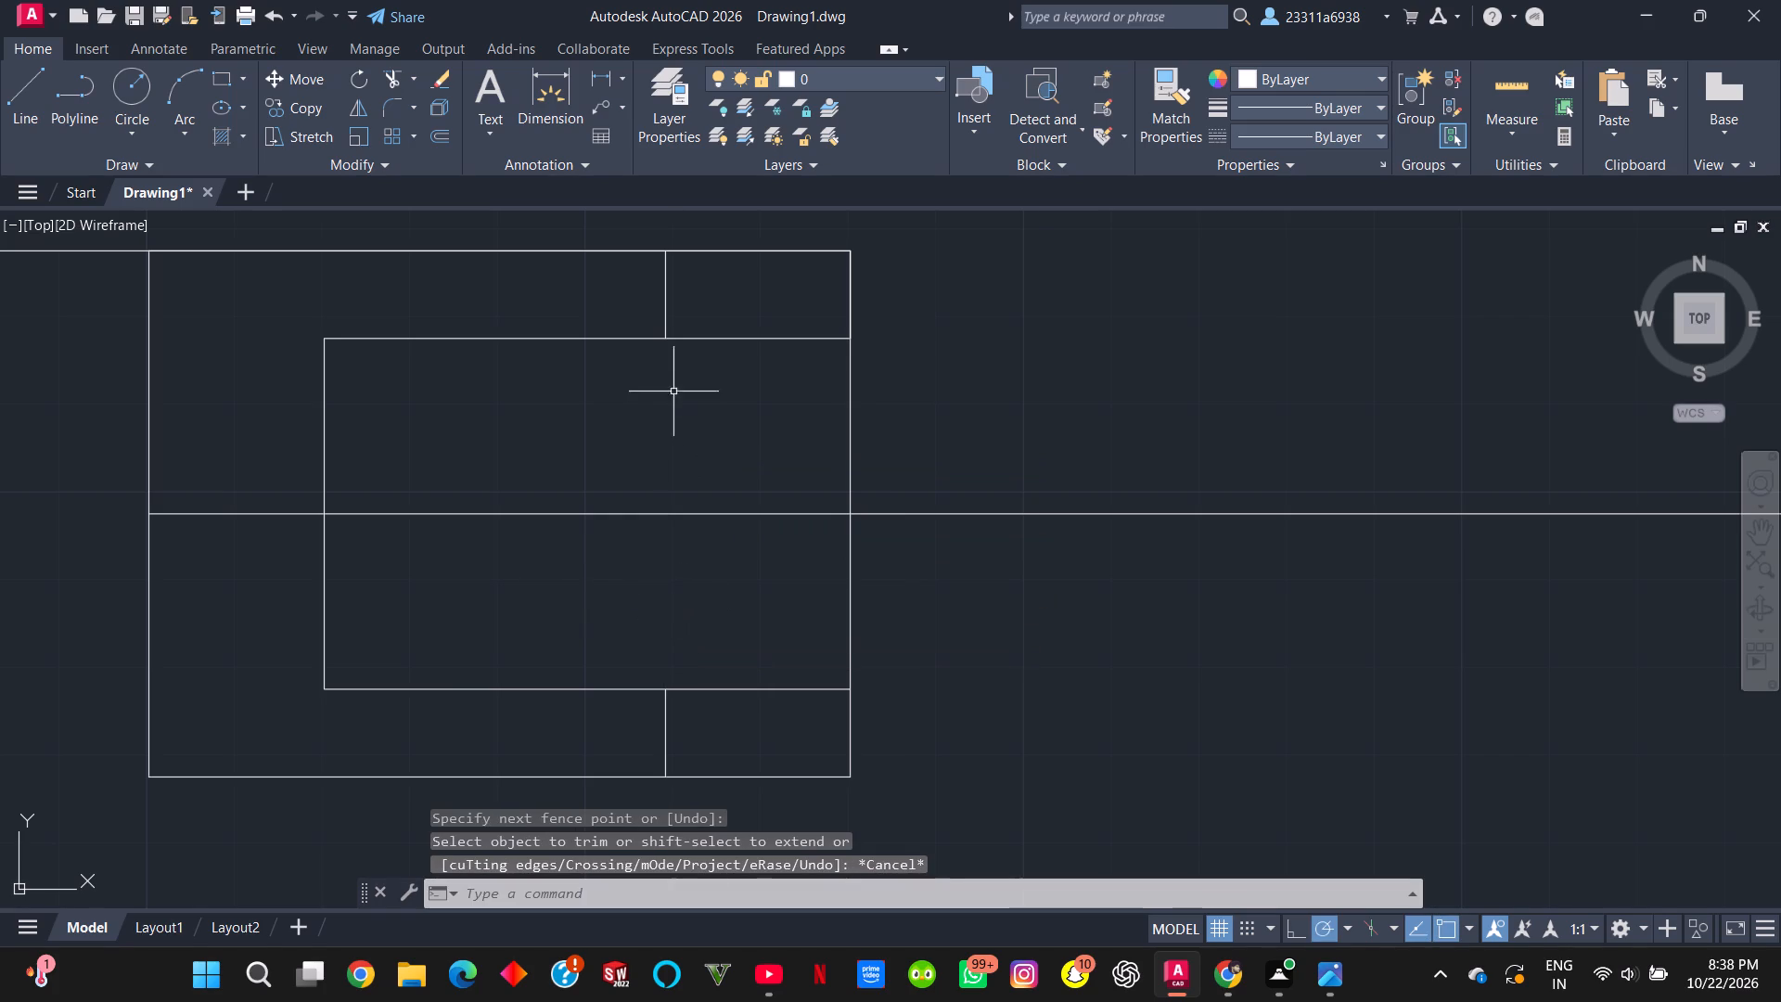
# Draw a horizontal construction ray from the upper short segment's lower end through the right end of the slot's upper line.
pyautogui.click(135, 102)
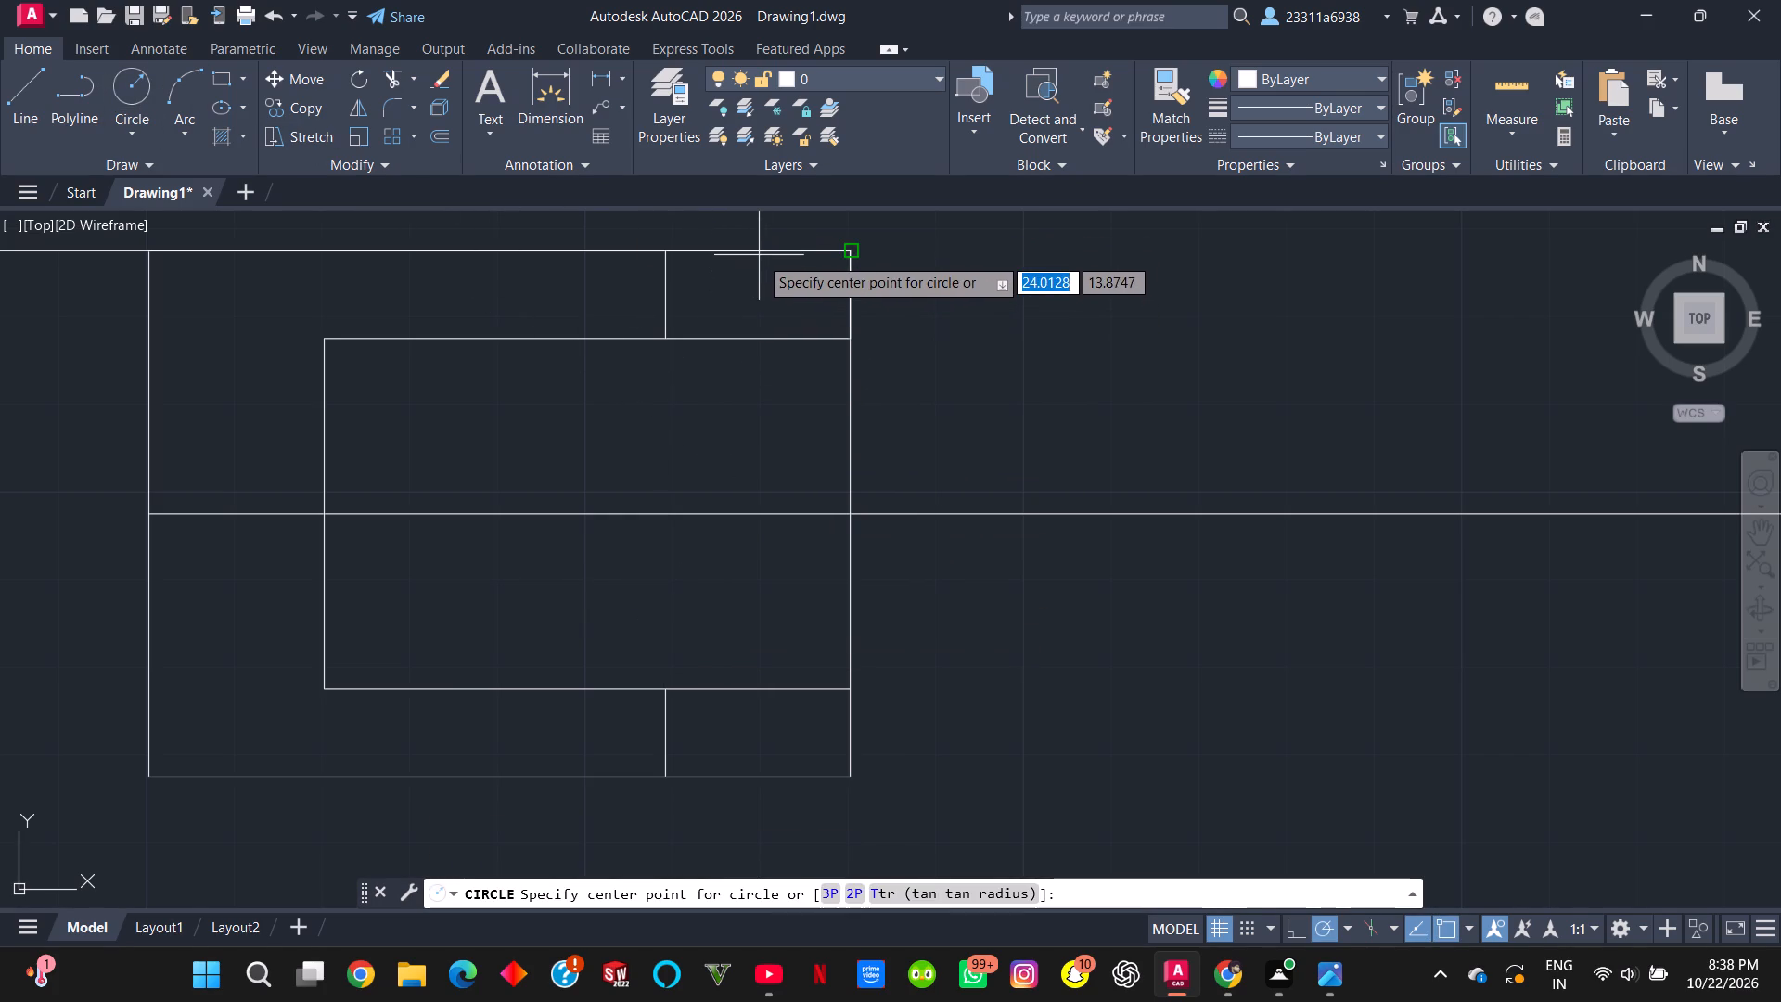
pyautogui.press('Escape')
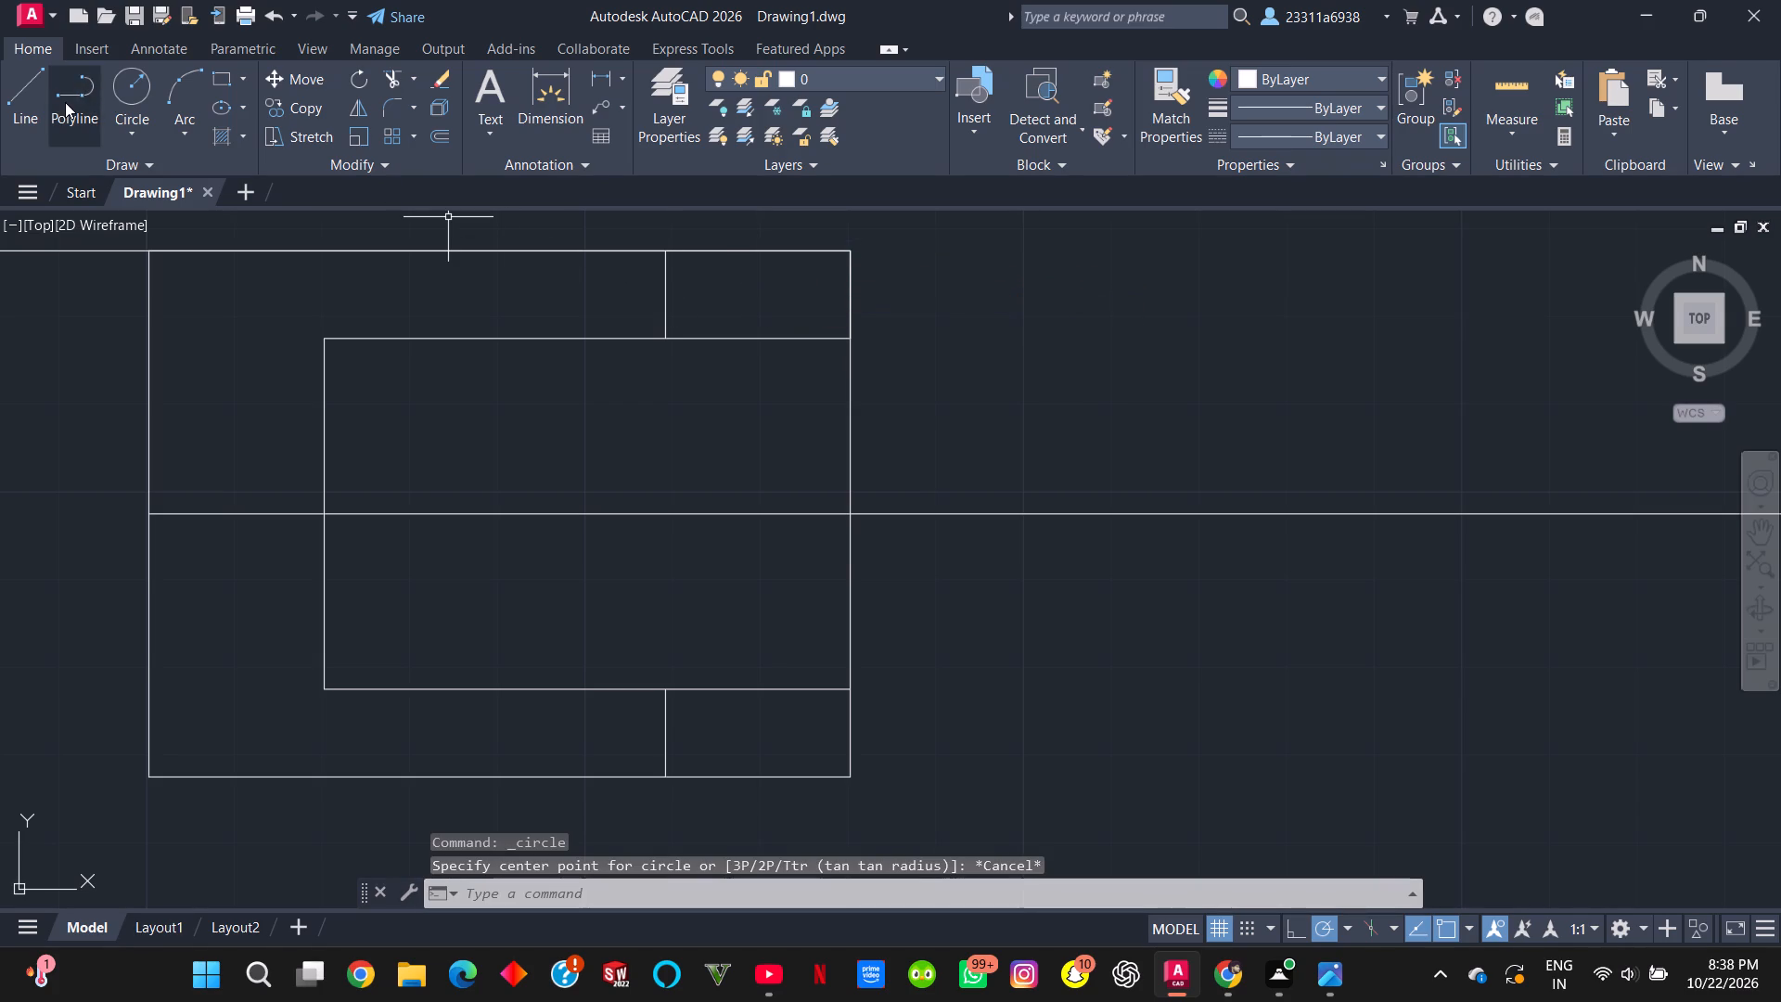
pyautogui.click(547, 900)
pyautogui.press('c')
pyautogui.press('o')
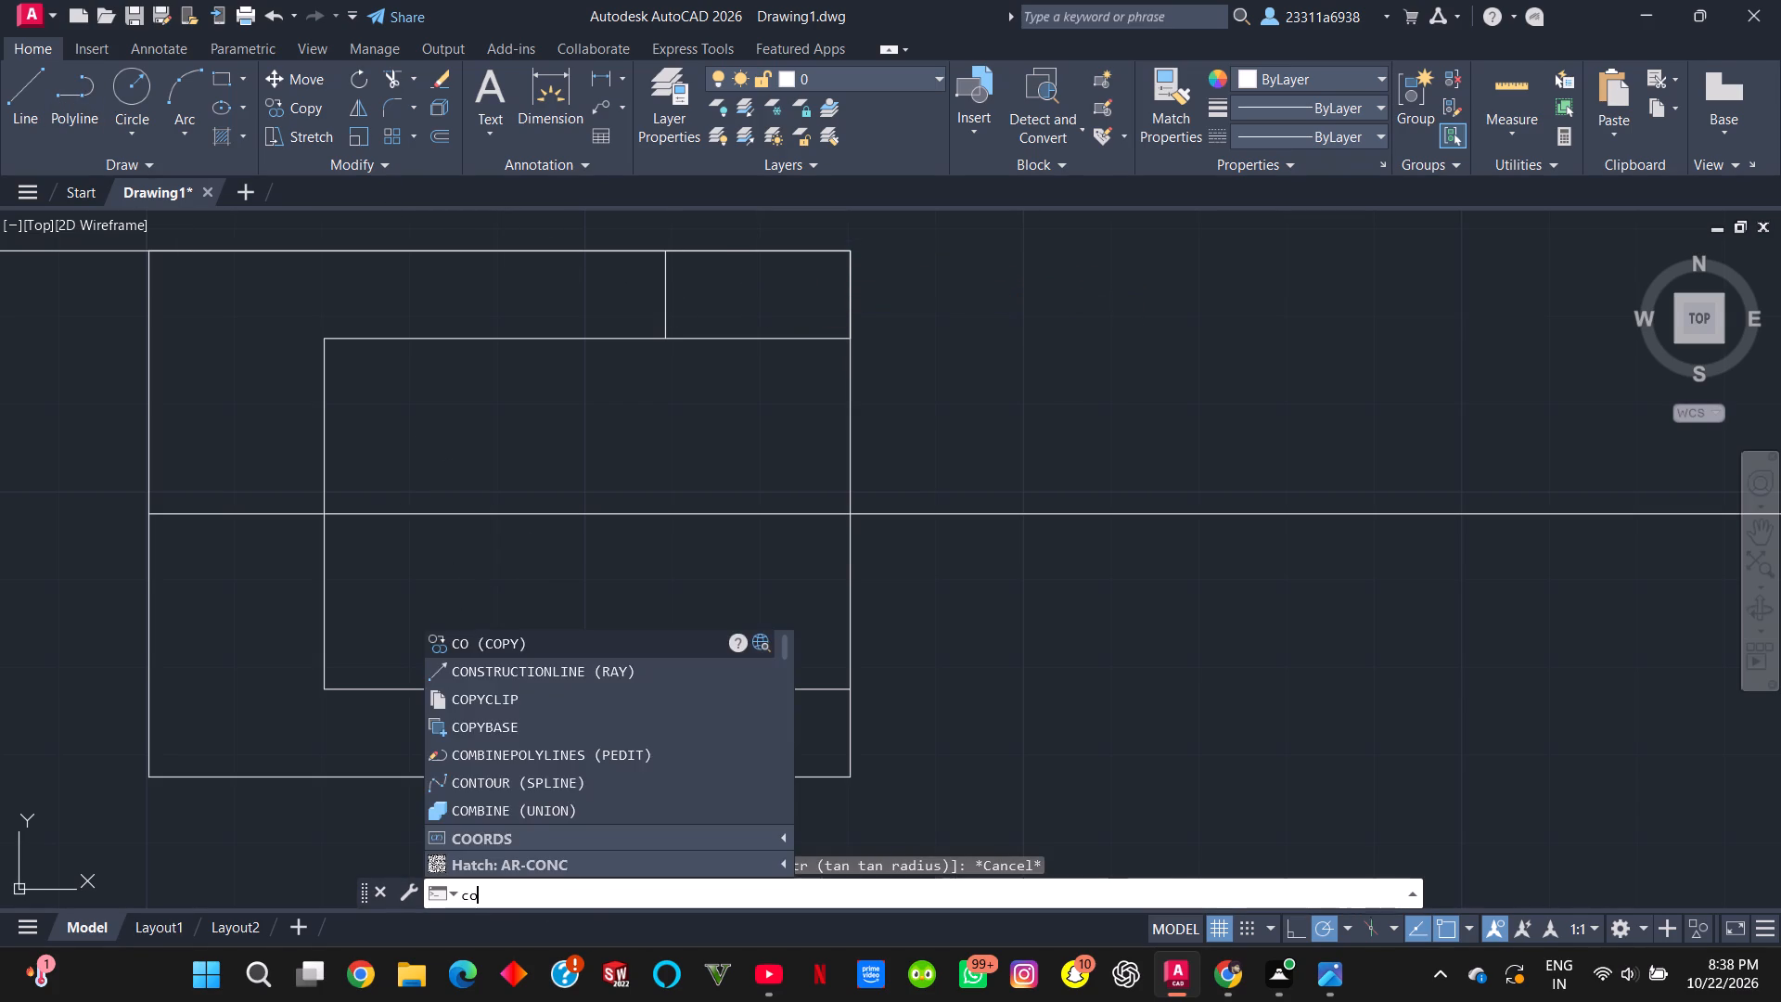
pyautogui.press('n')
pyautogui.write('str')
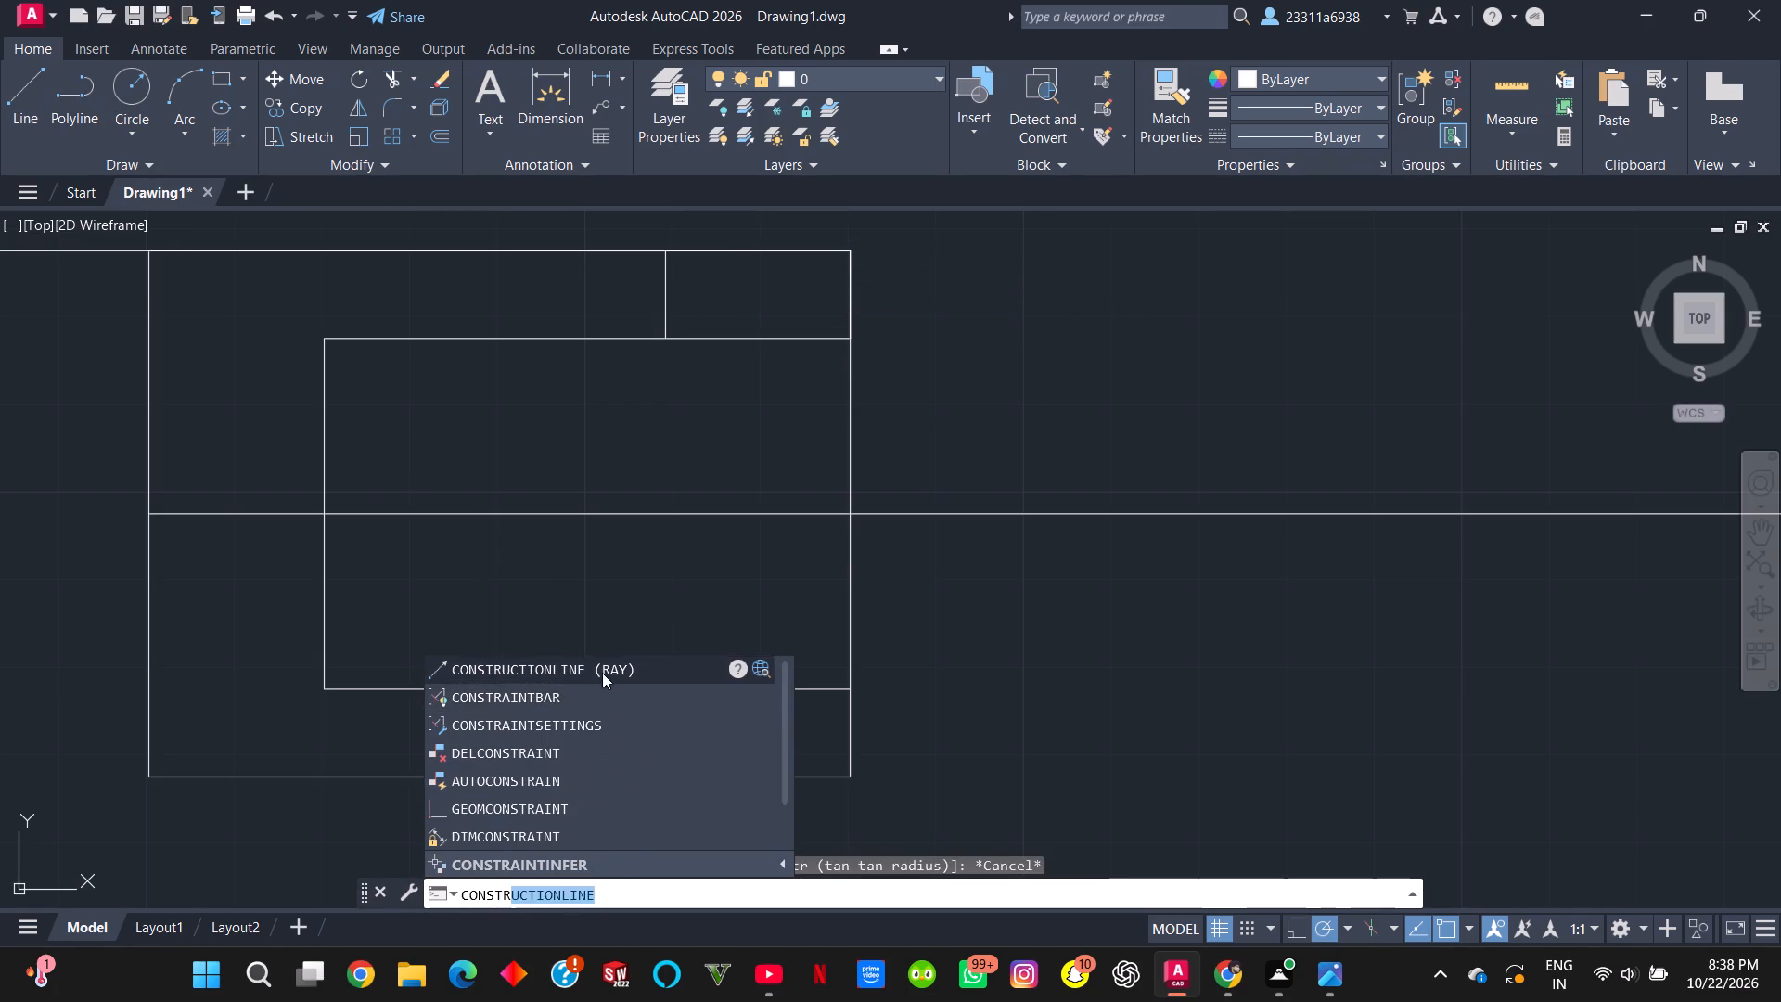
pyautogui.click(603, 669)
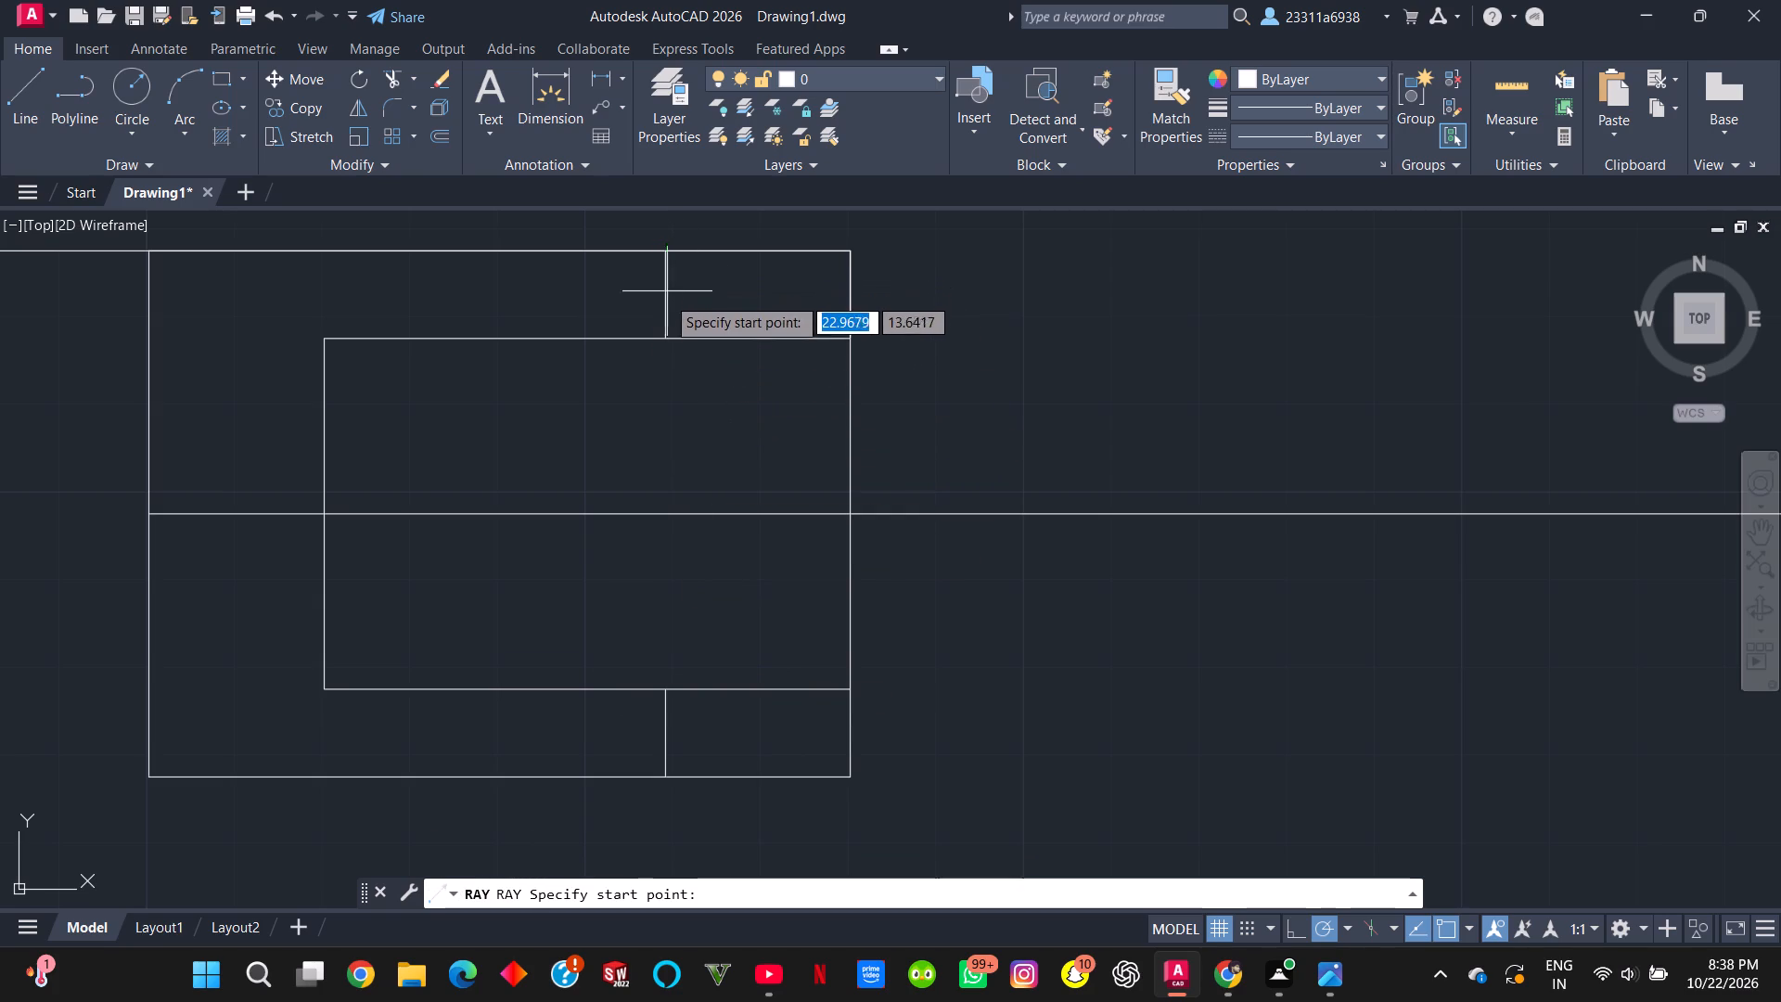
pyautogui.click(670, 338)
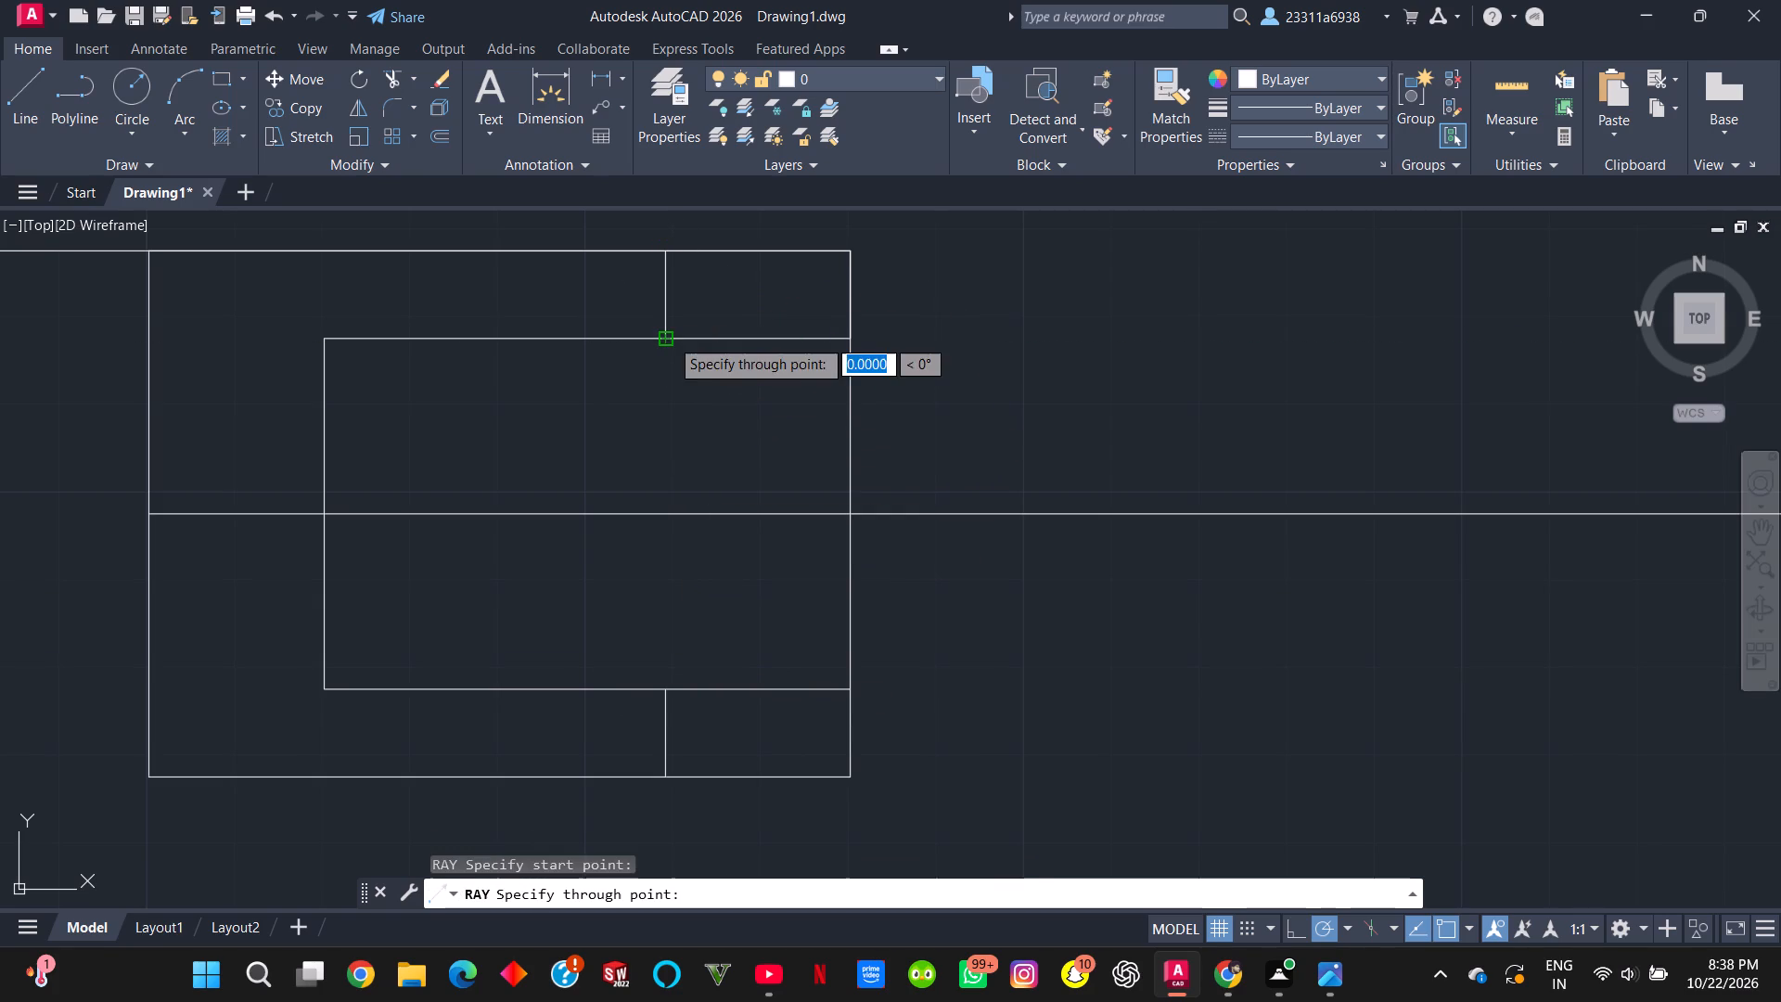
pyautogui.click(854, 342)
pyautogui.press('Escape')
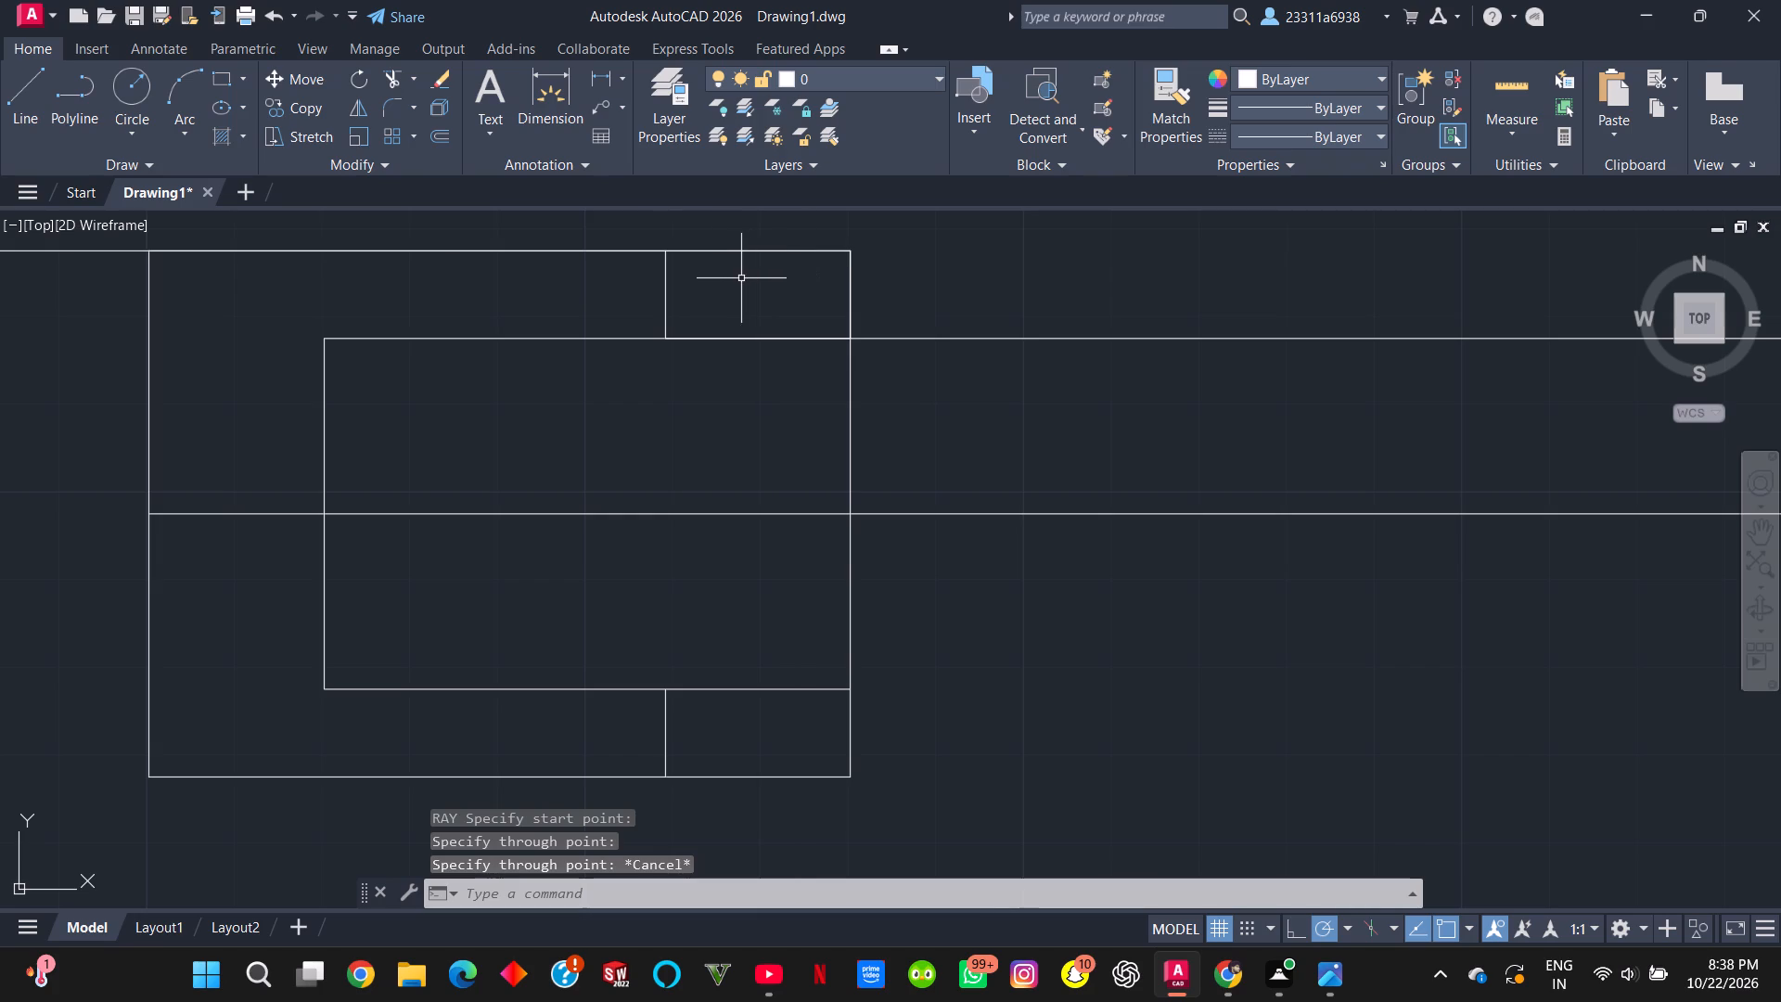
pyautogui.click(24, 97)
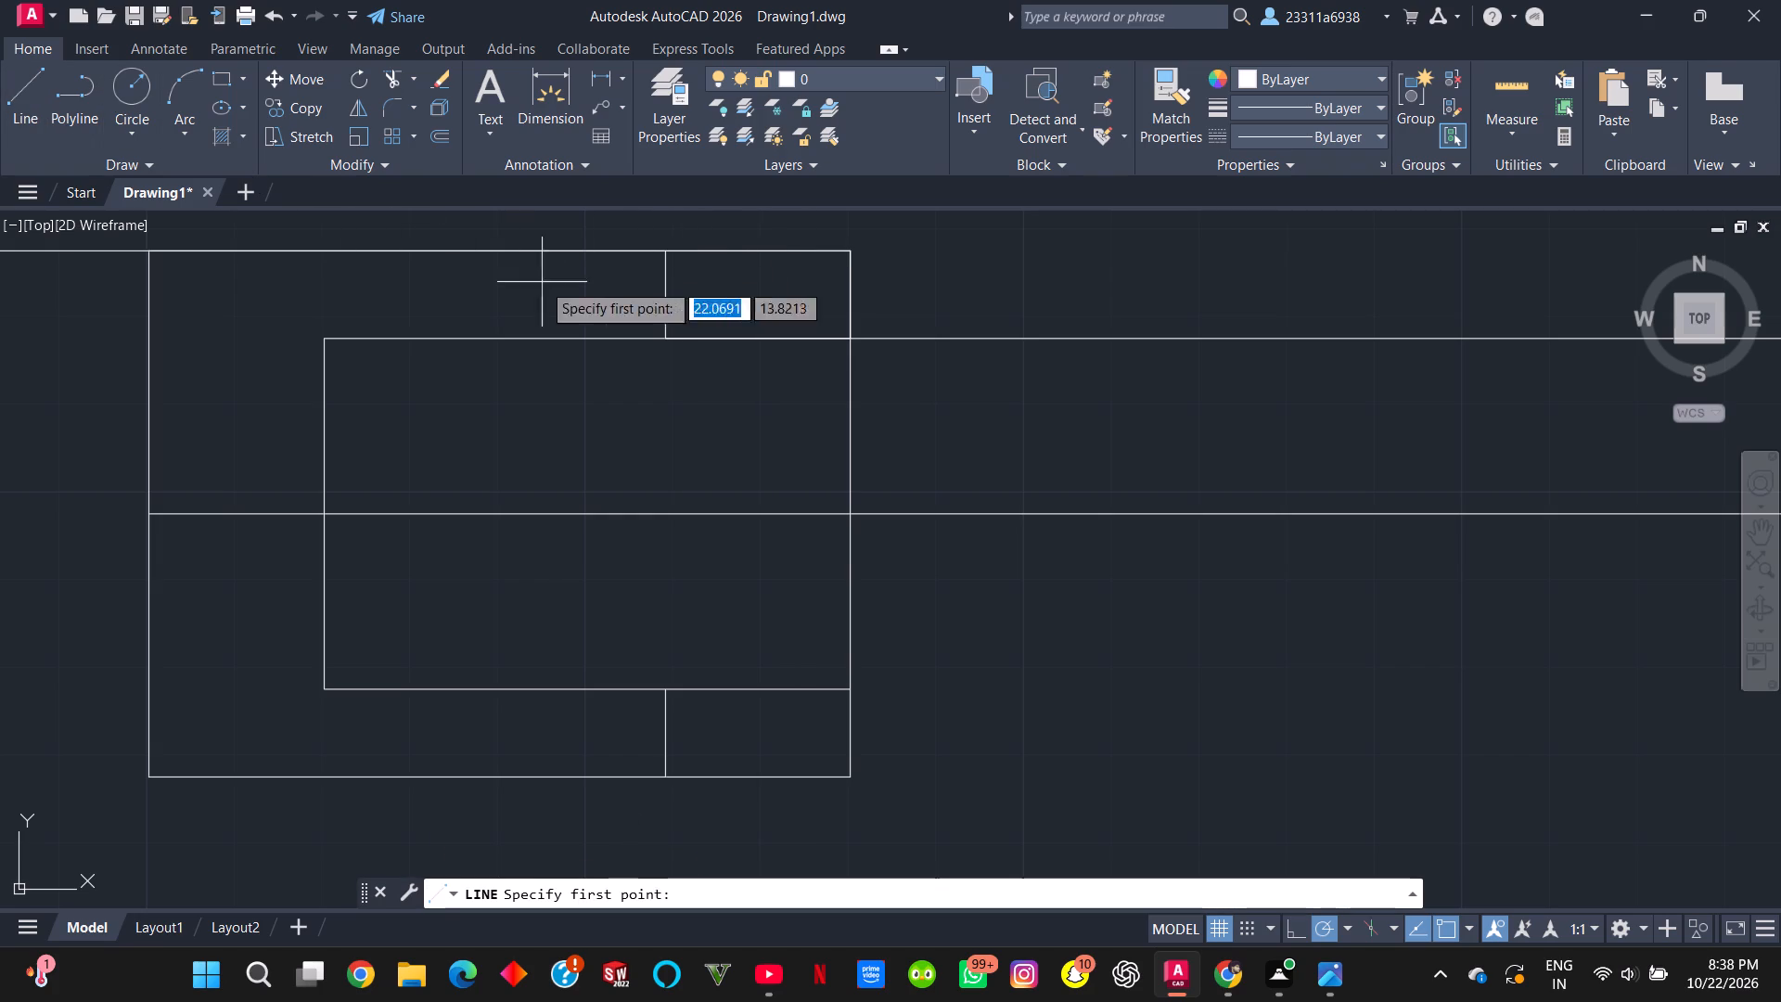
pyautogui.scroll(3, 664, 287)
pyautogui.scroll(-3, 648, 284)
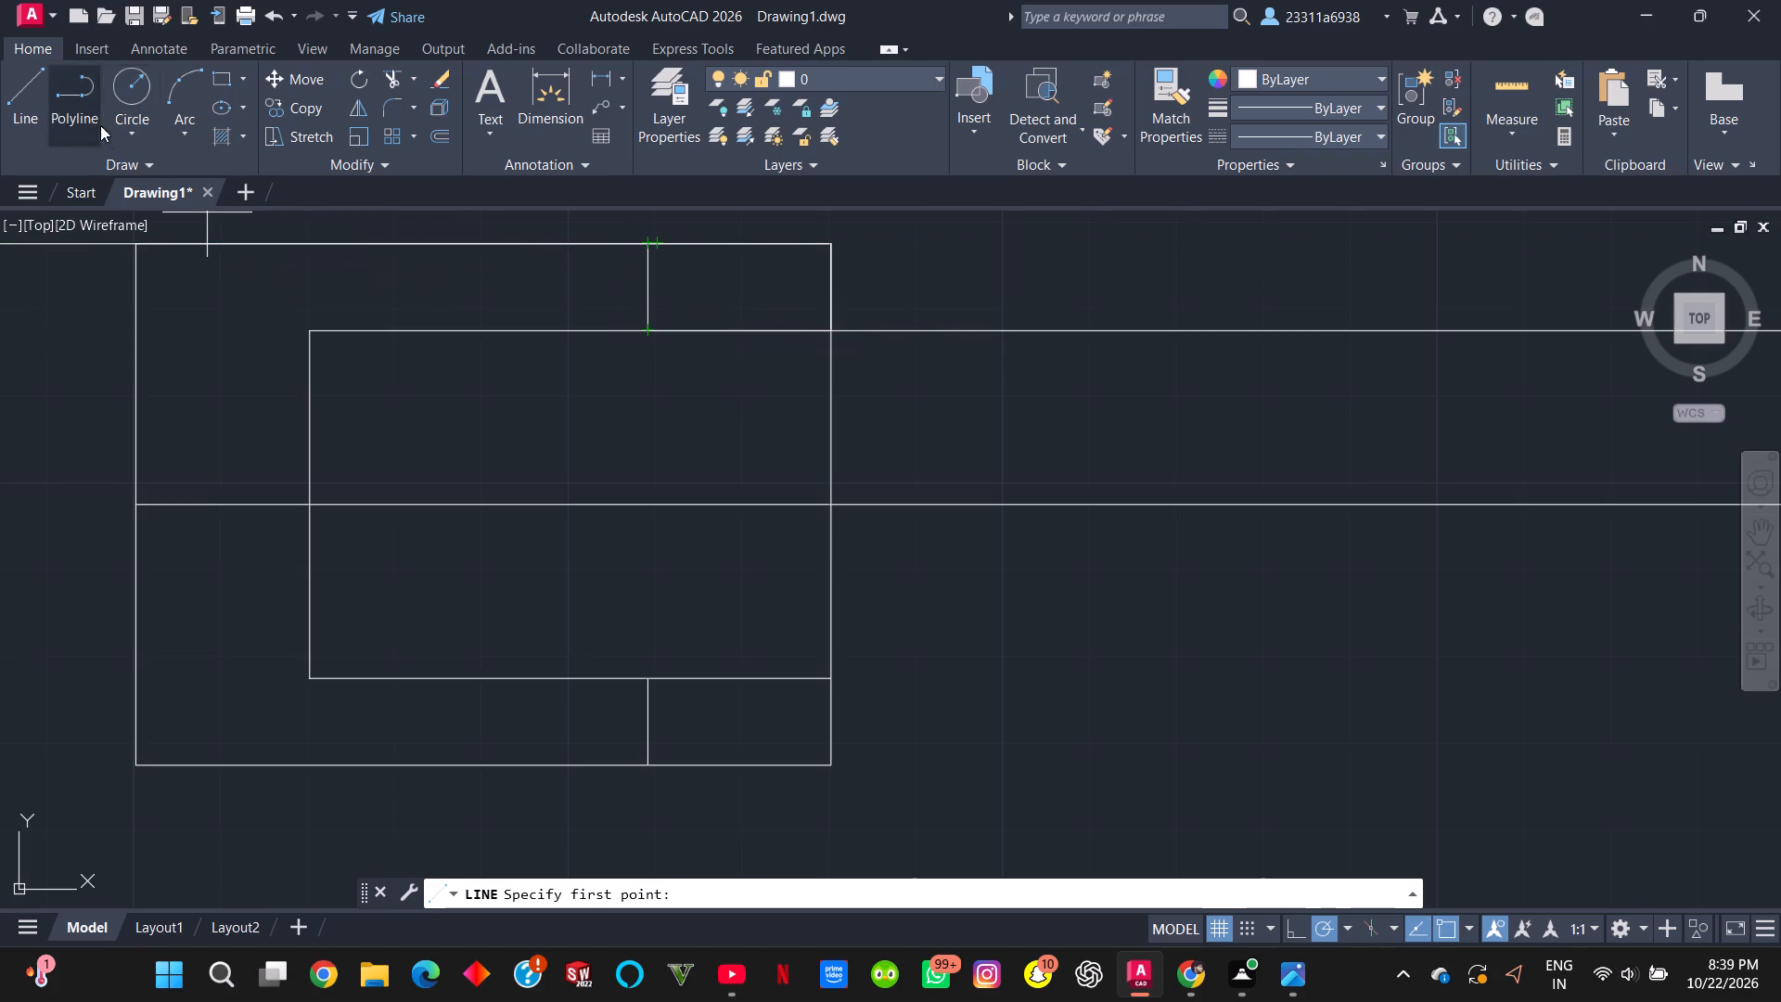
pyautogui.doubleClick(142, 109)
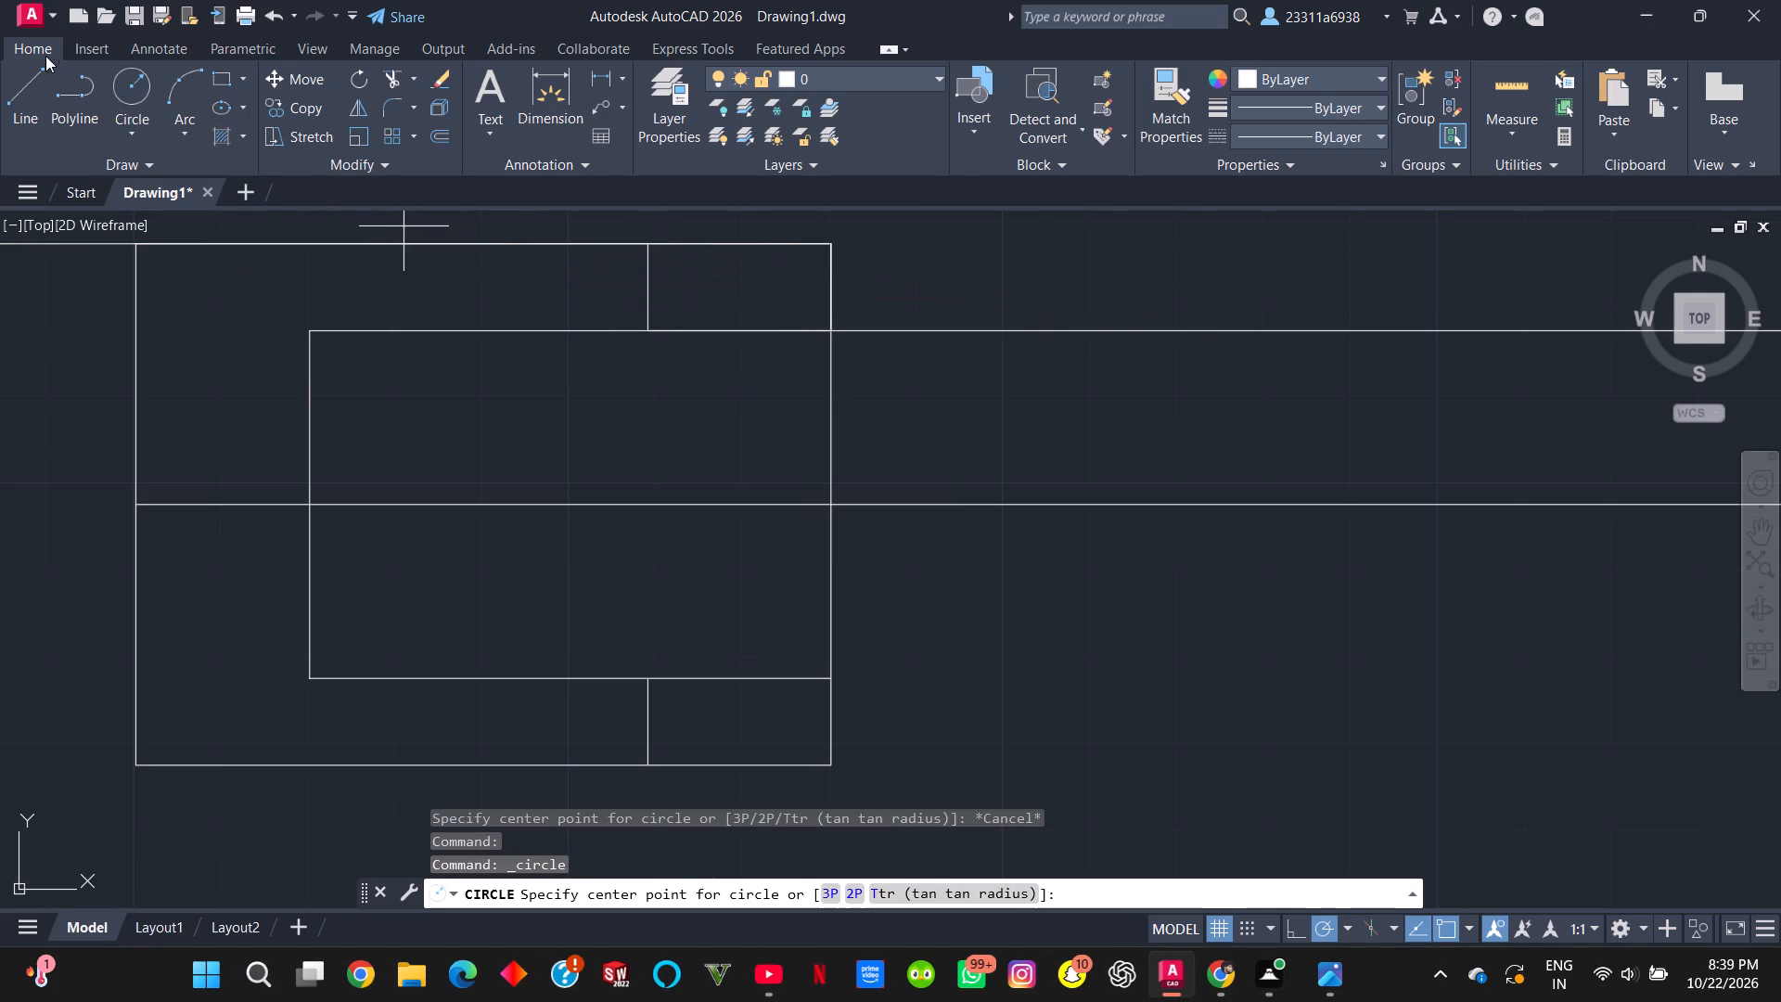
# Draw two crossing diagonals between opposite corners of the small box at the right end of the upper arm.
pyautogui.click(43, 87)
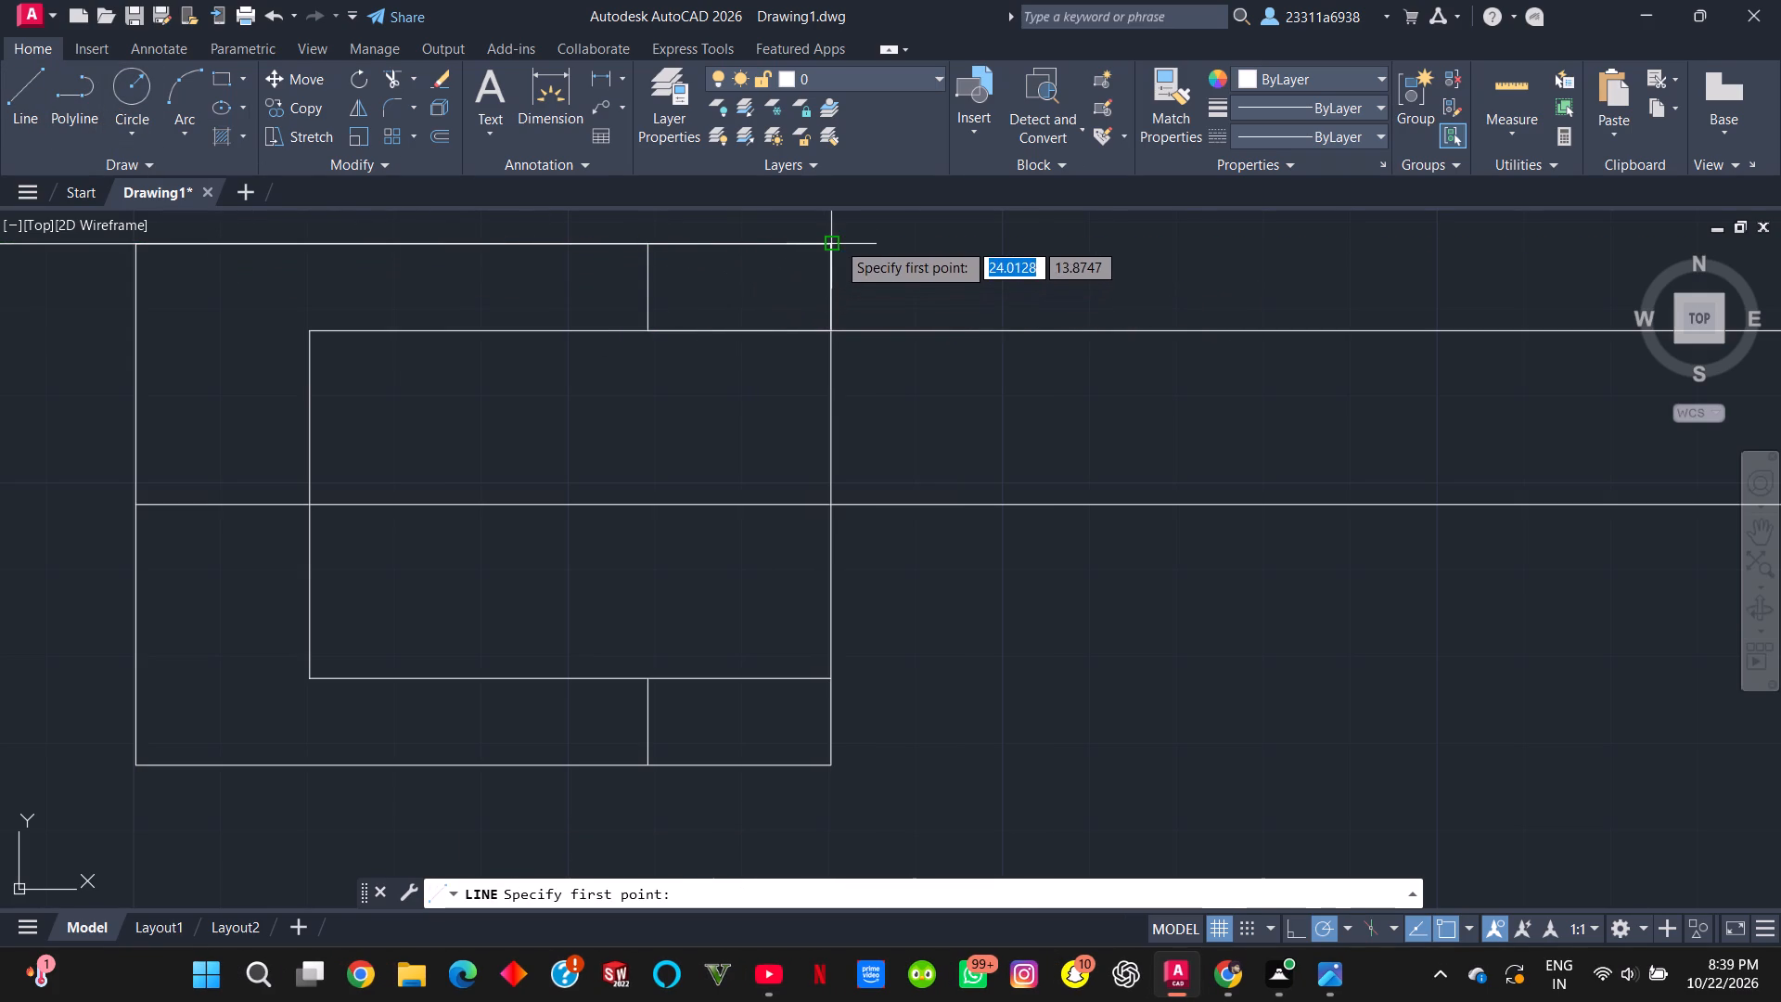
pyautogui.click(837, 241)
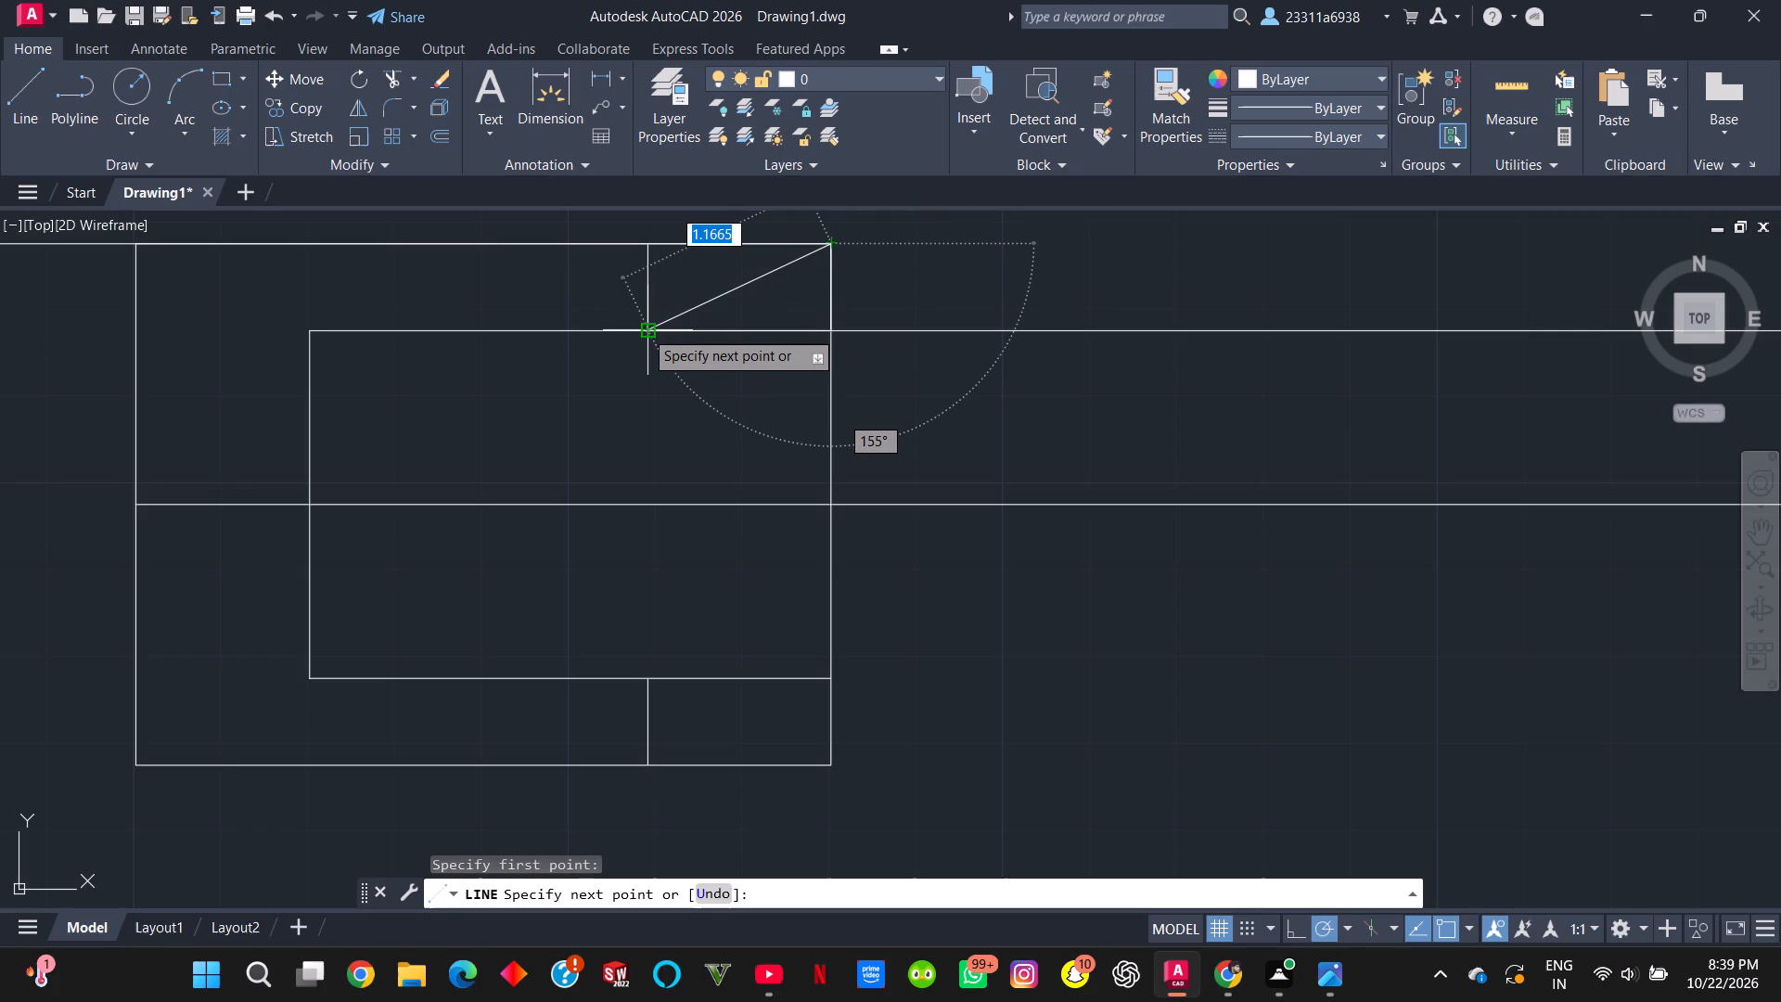
pyautogui.click(643, 329)
pyautogui.press('Escape')
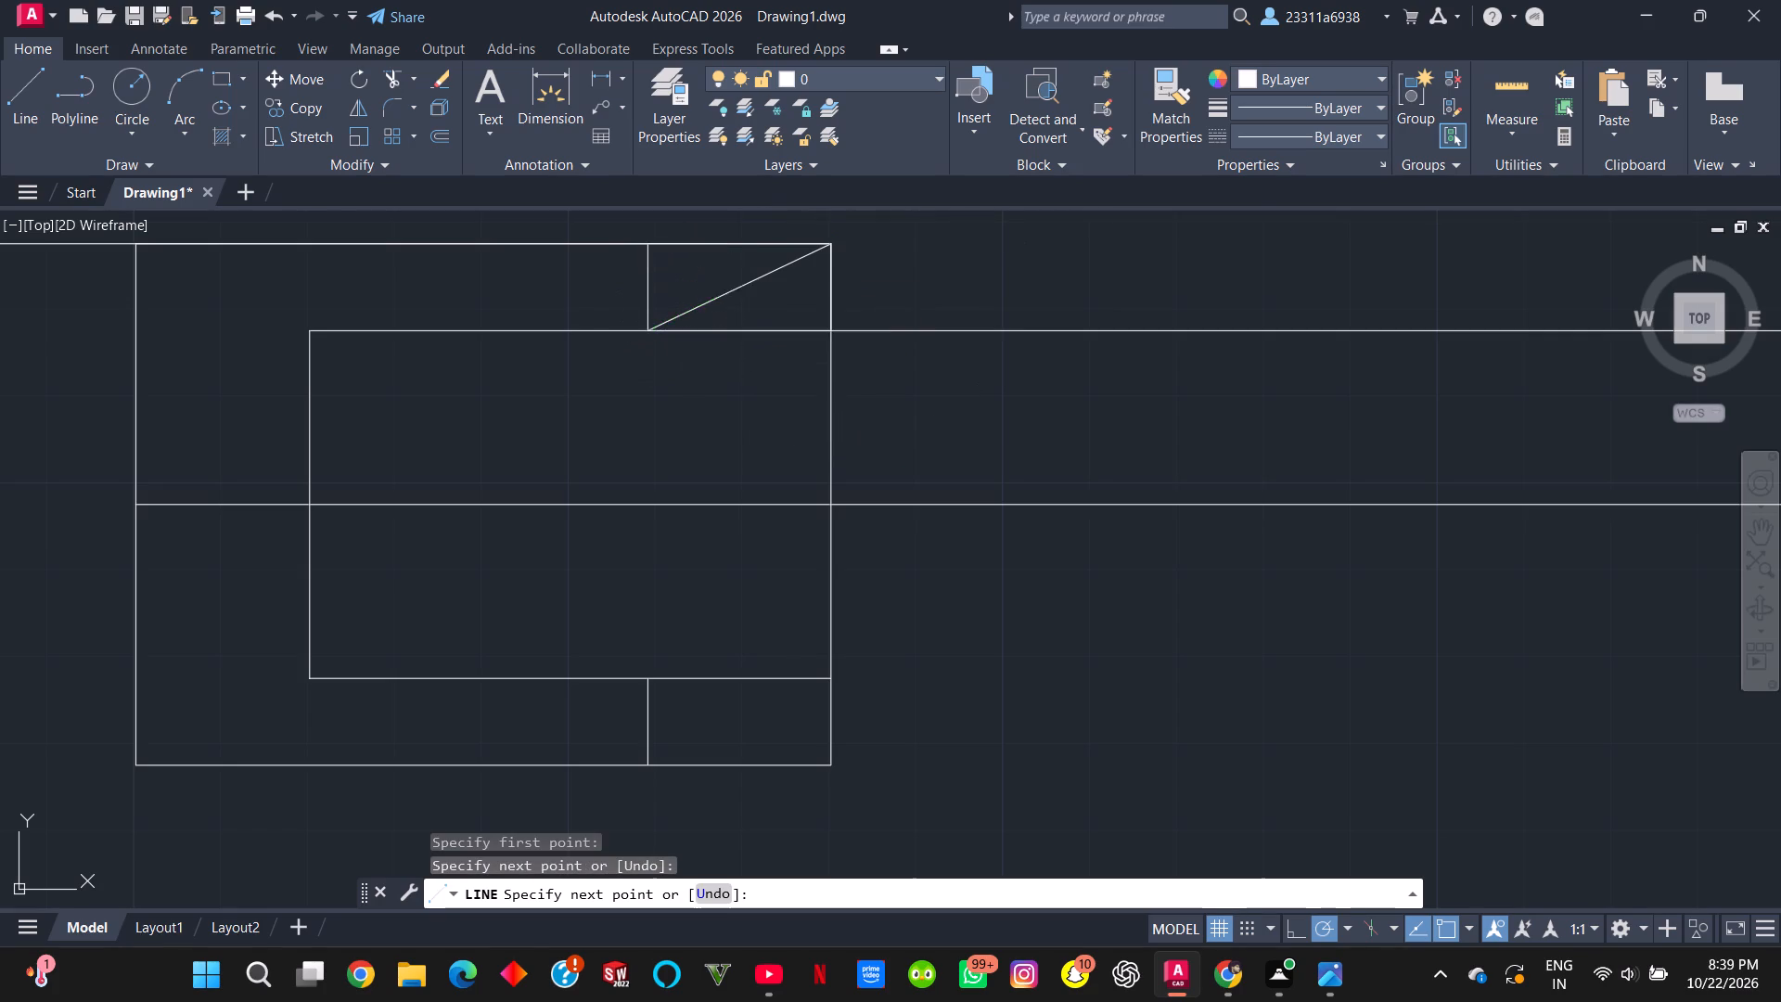
pyautogui.click(31, 93)
pyautogui.click(653, 247)
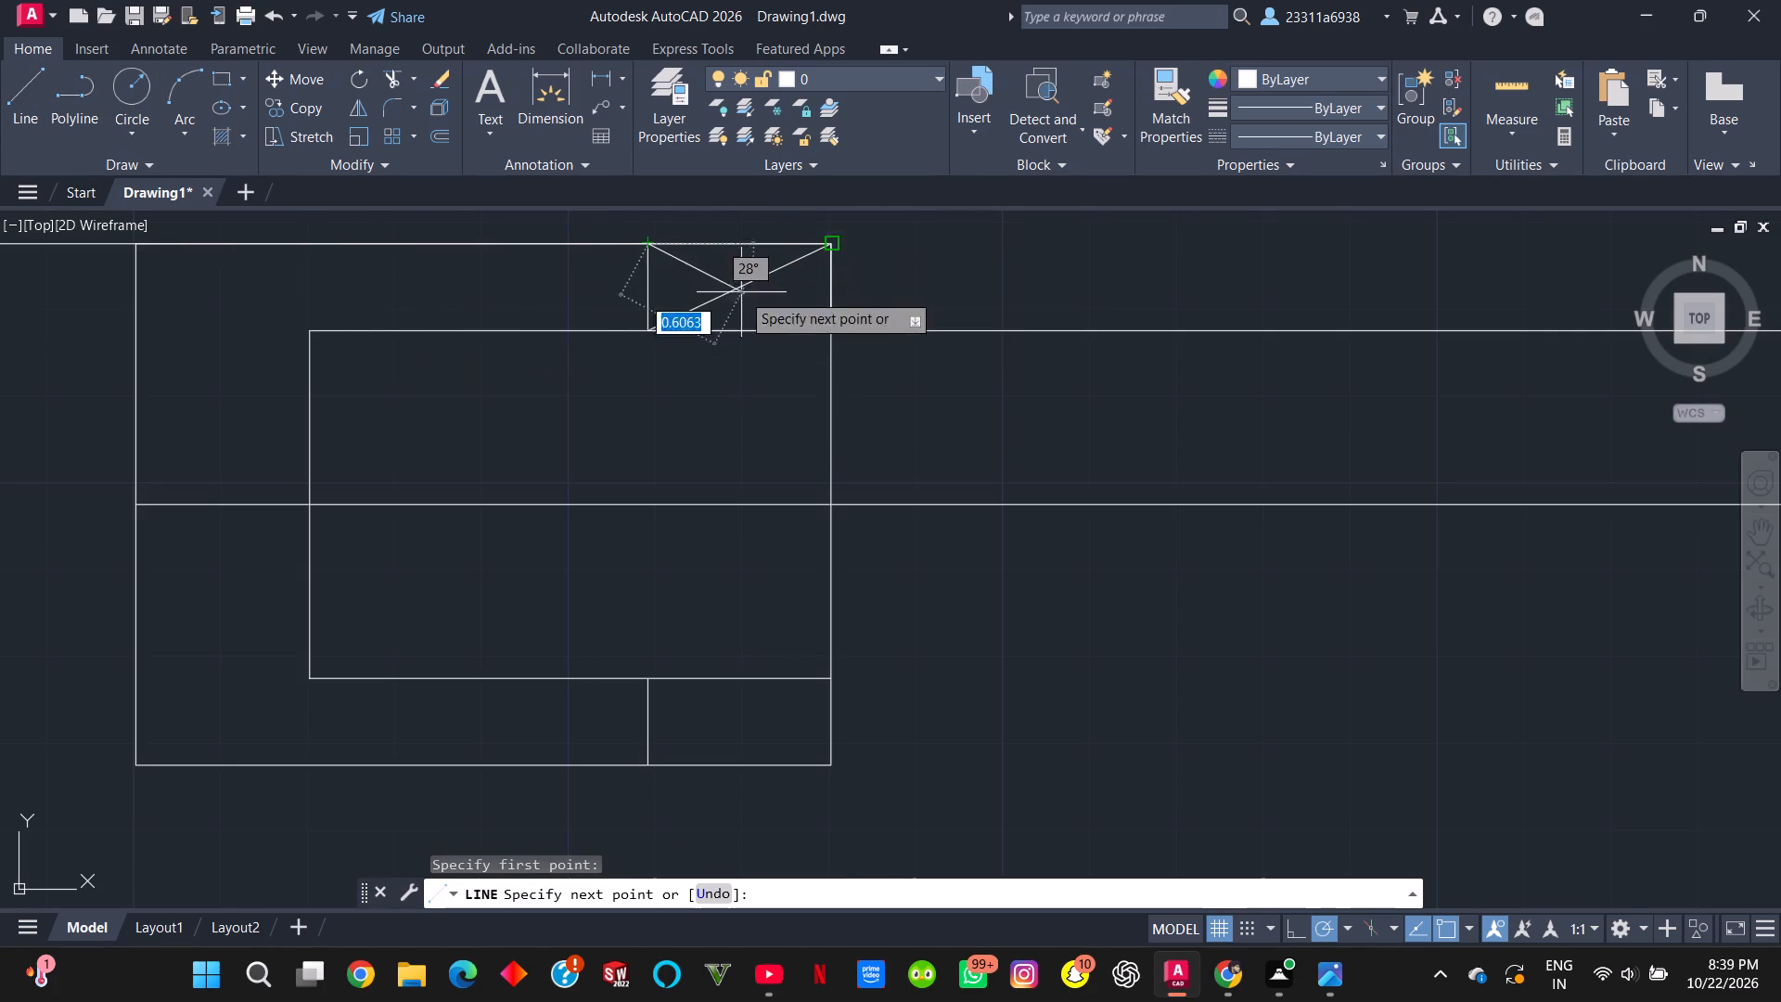
pyautogui.doubleClick(830, 331)
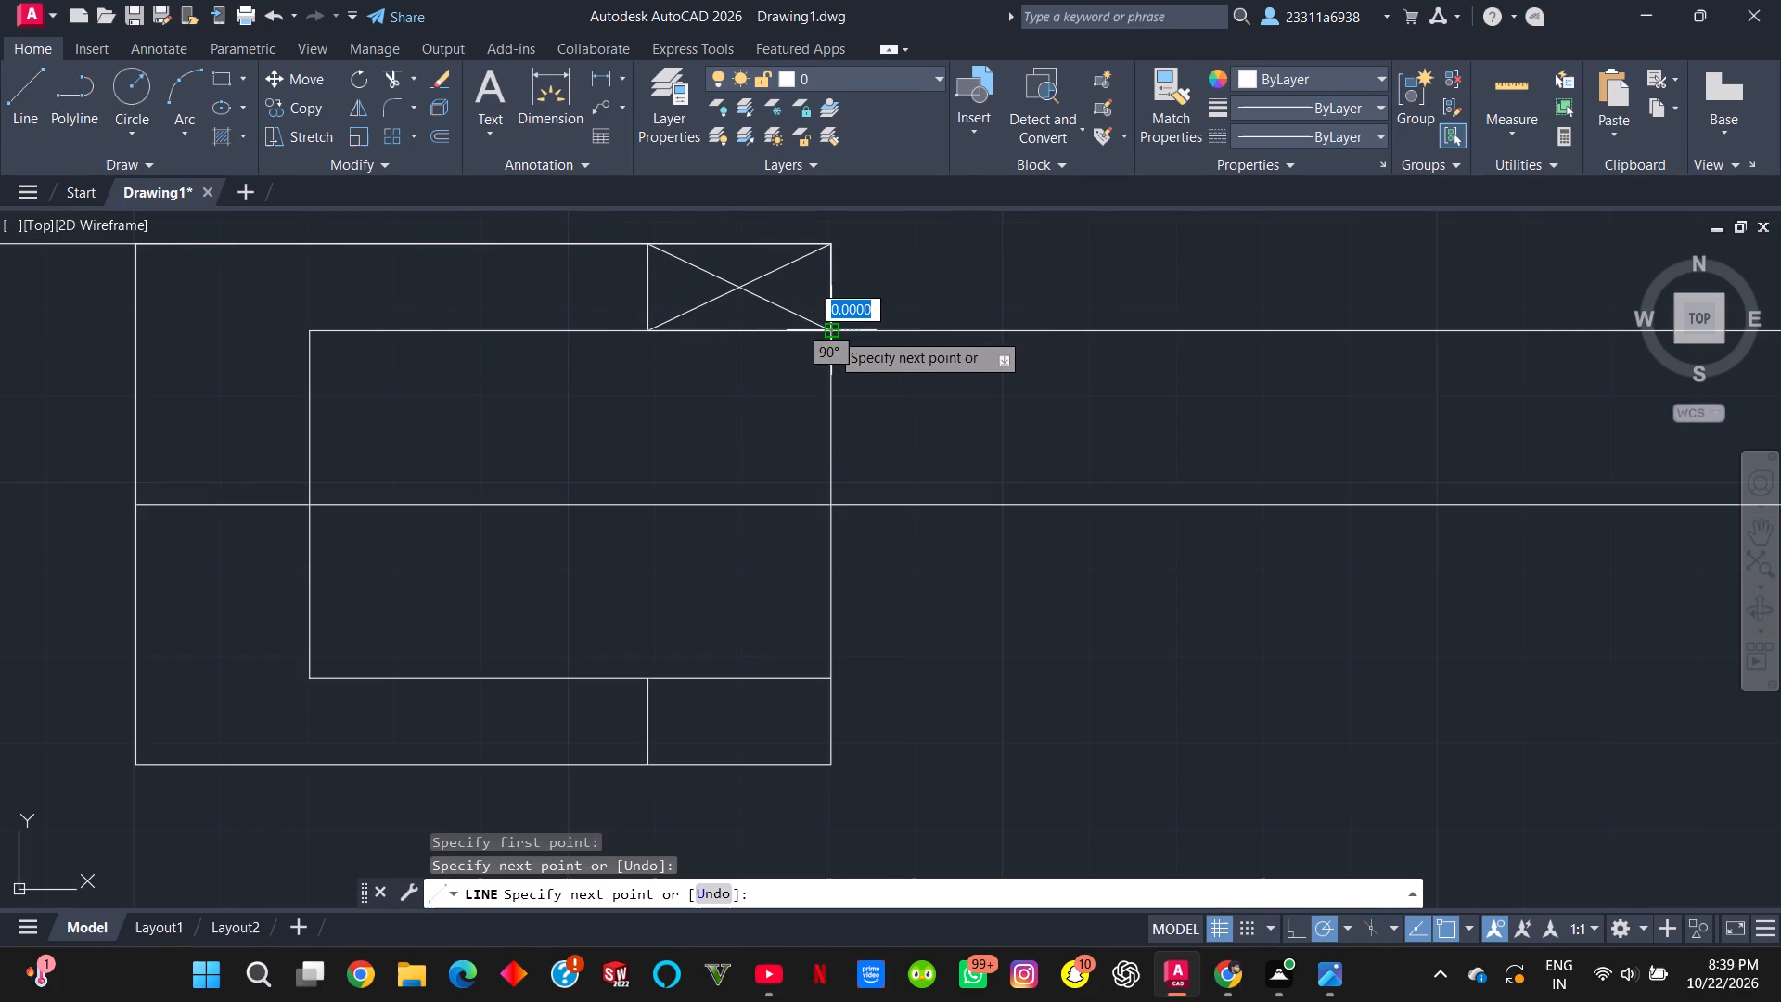
pyautogui.press('Escape')
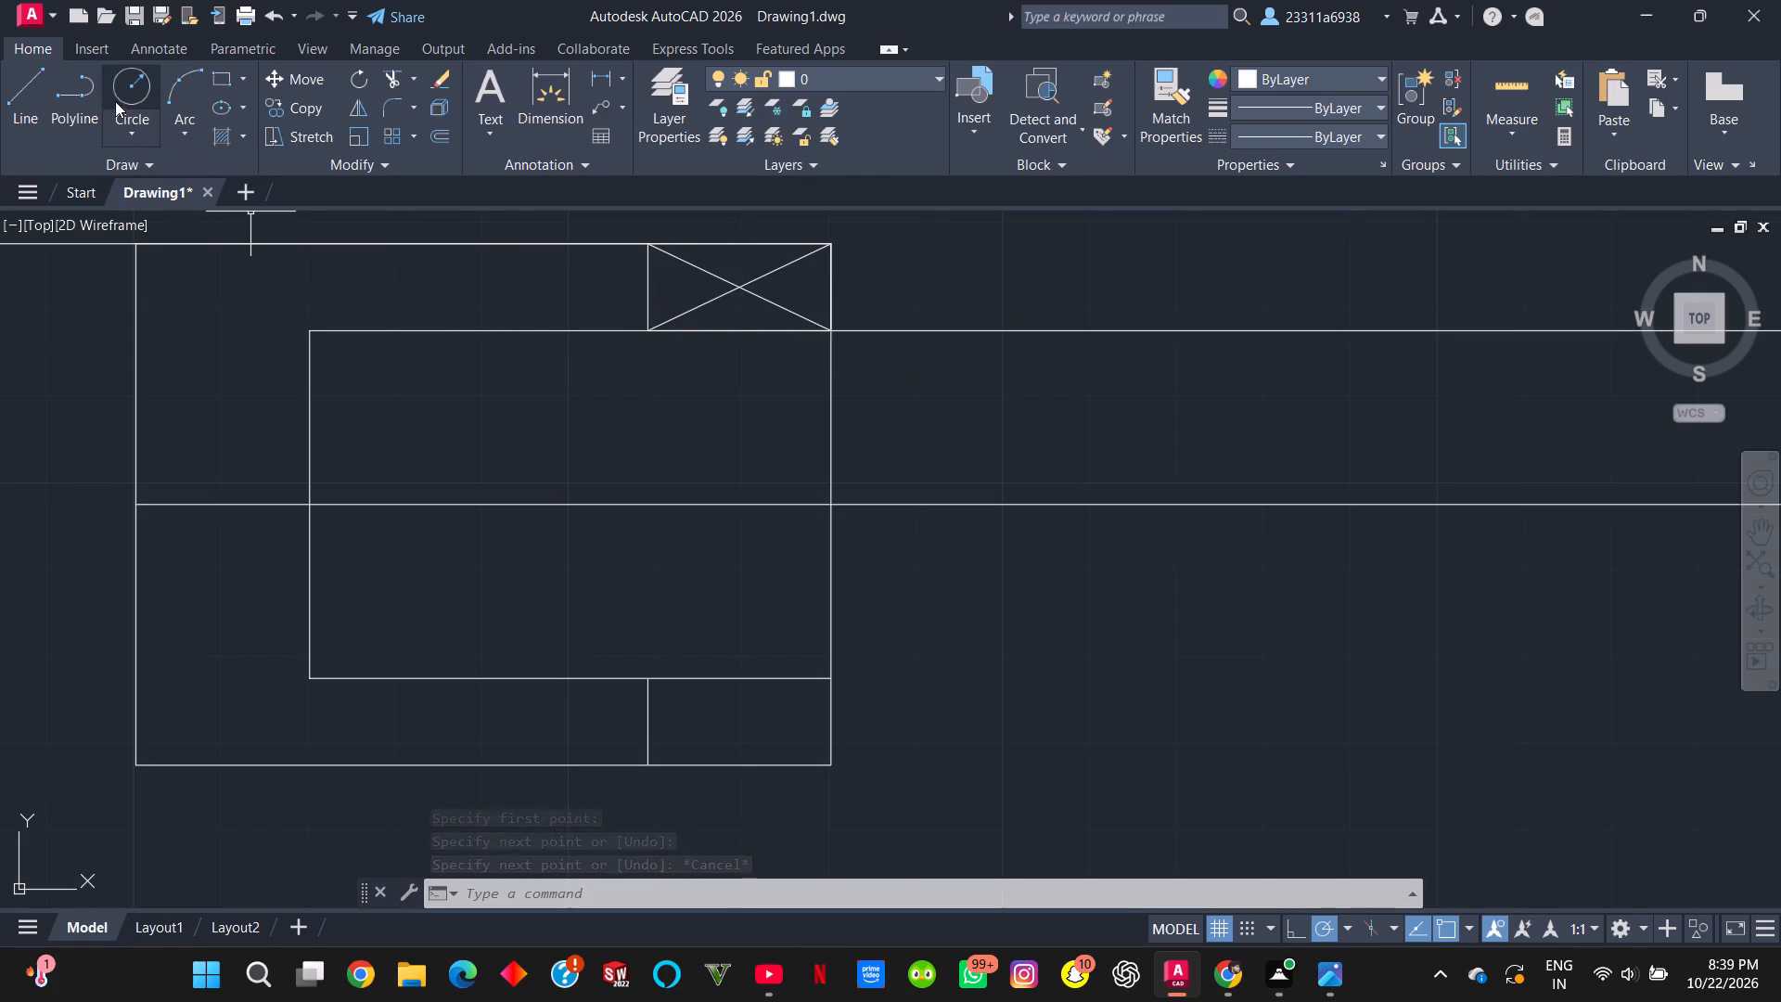
# Draw a vertical line about 2.9 units straight down from the diagonals' crossing point to just below the bottom edge.
pyautogui.click(16, 112)
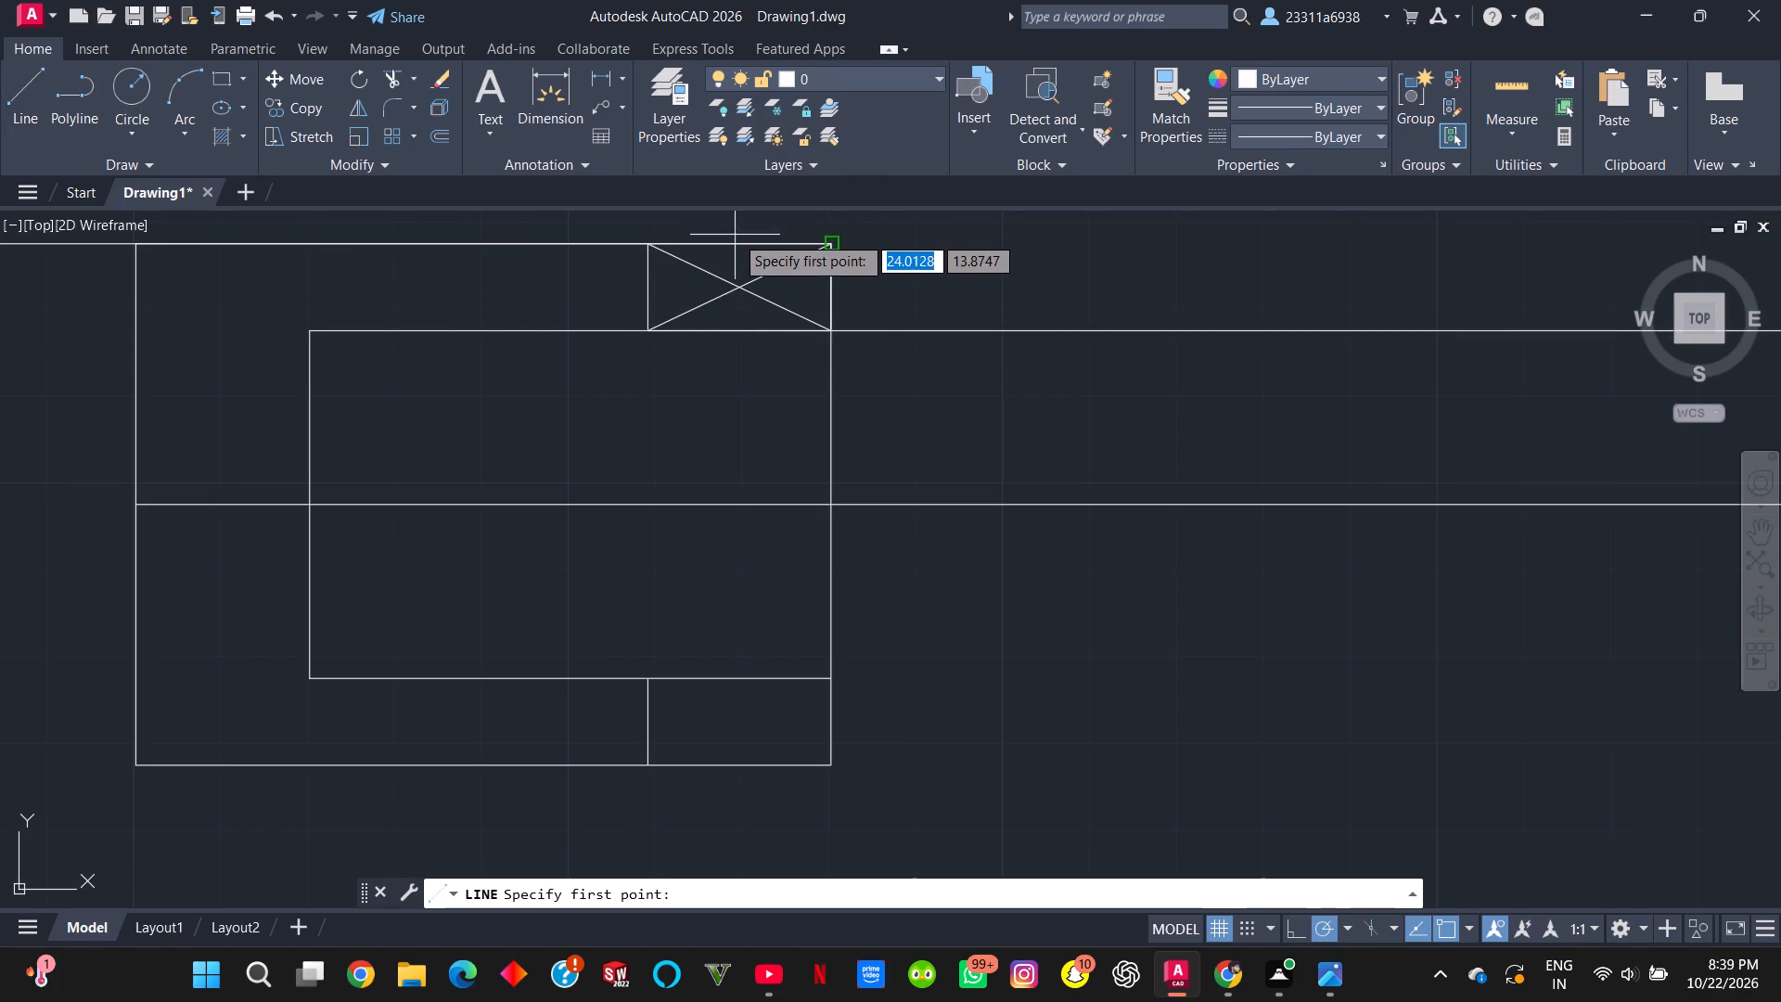
pyautogui.click(743, 290)
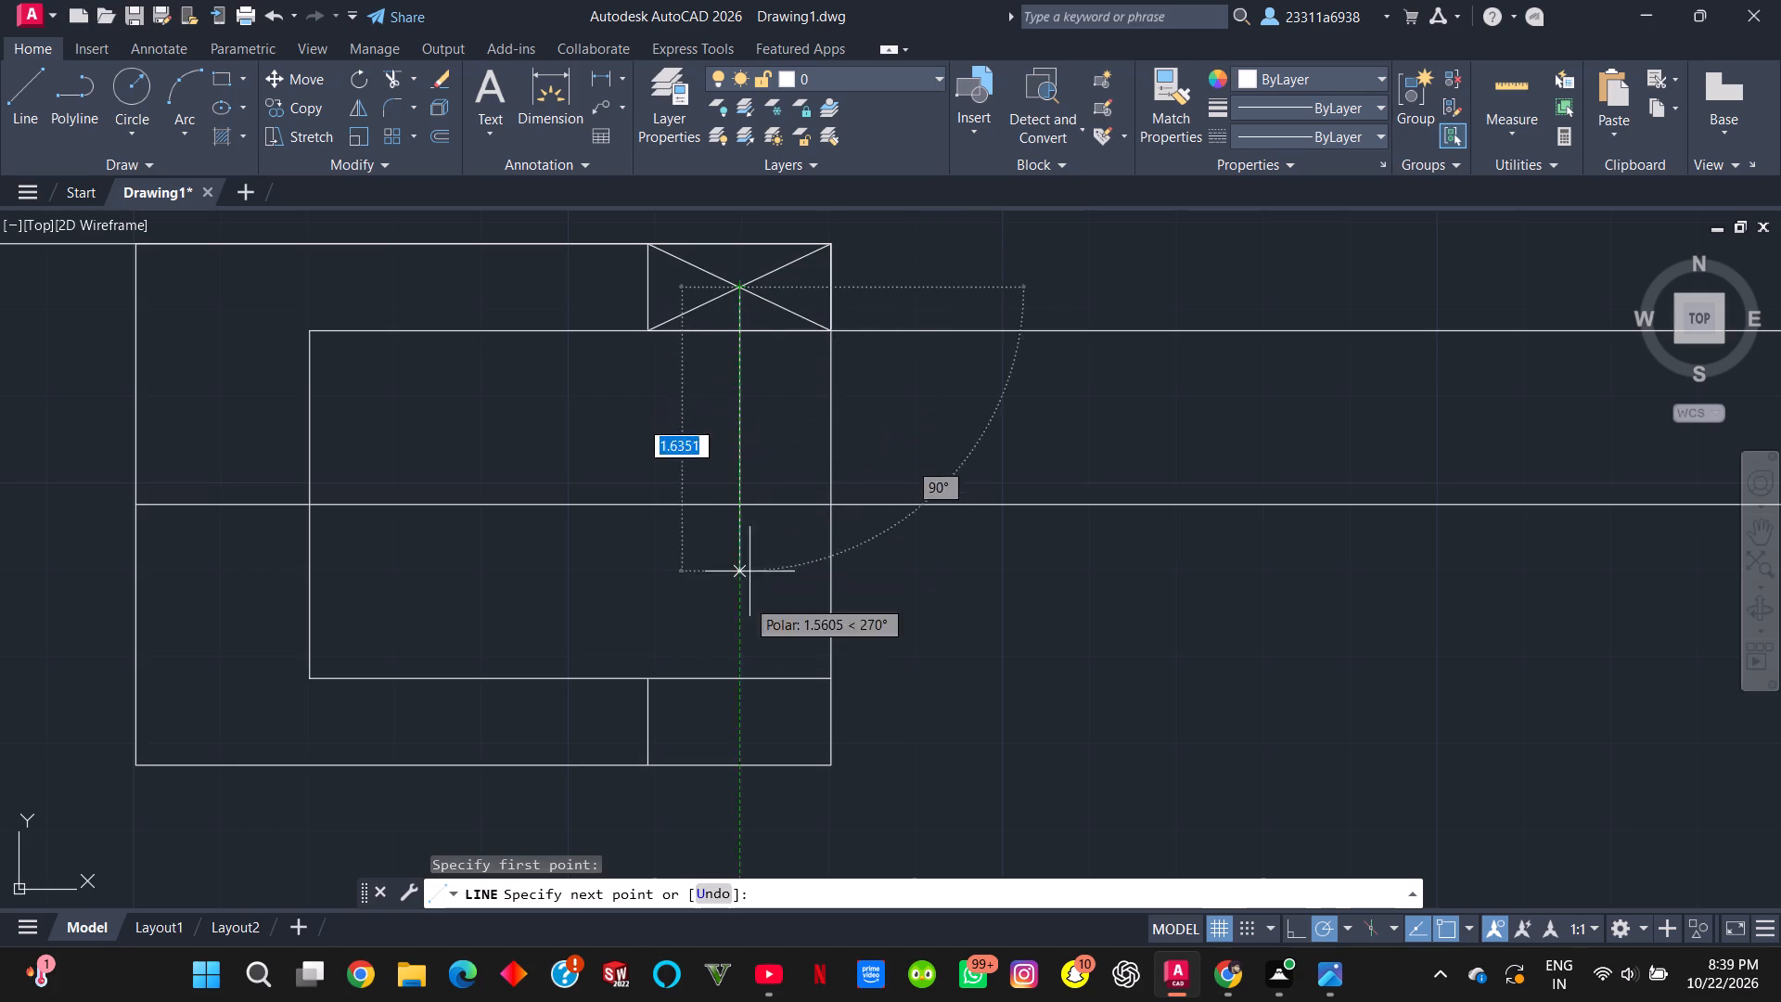
pyautogui.click(741, 791)
pyautogui.press('Escape')
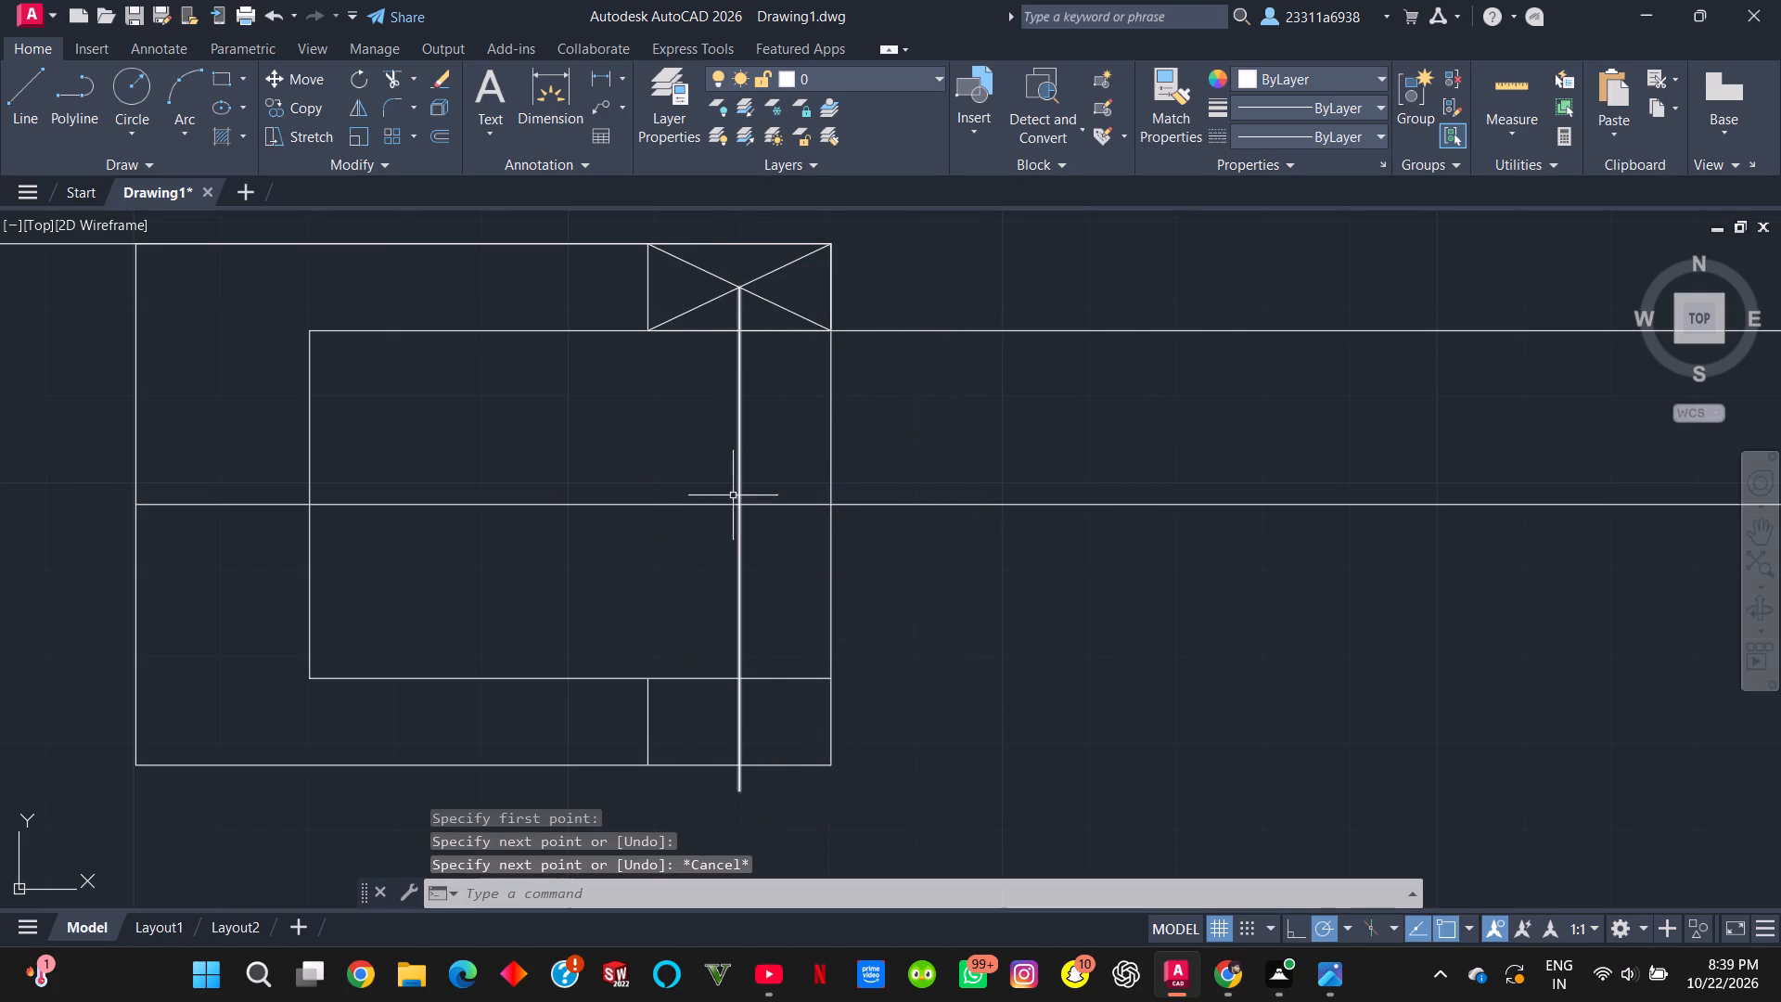
# Draw a diagonal across the lower arm's small box, from its upper-left corner to its lower-right corner.
pyautogui.click(32, 112)
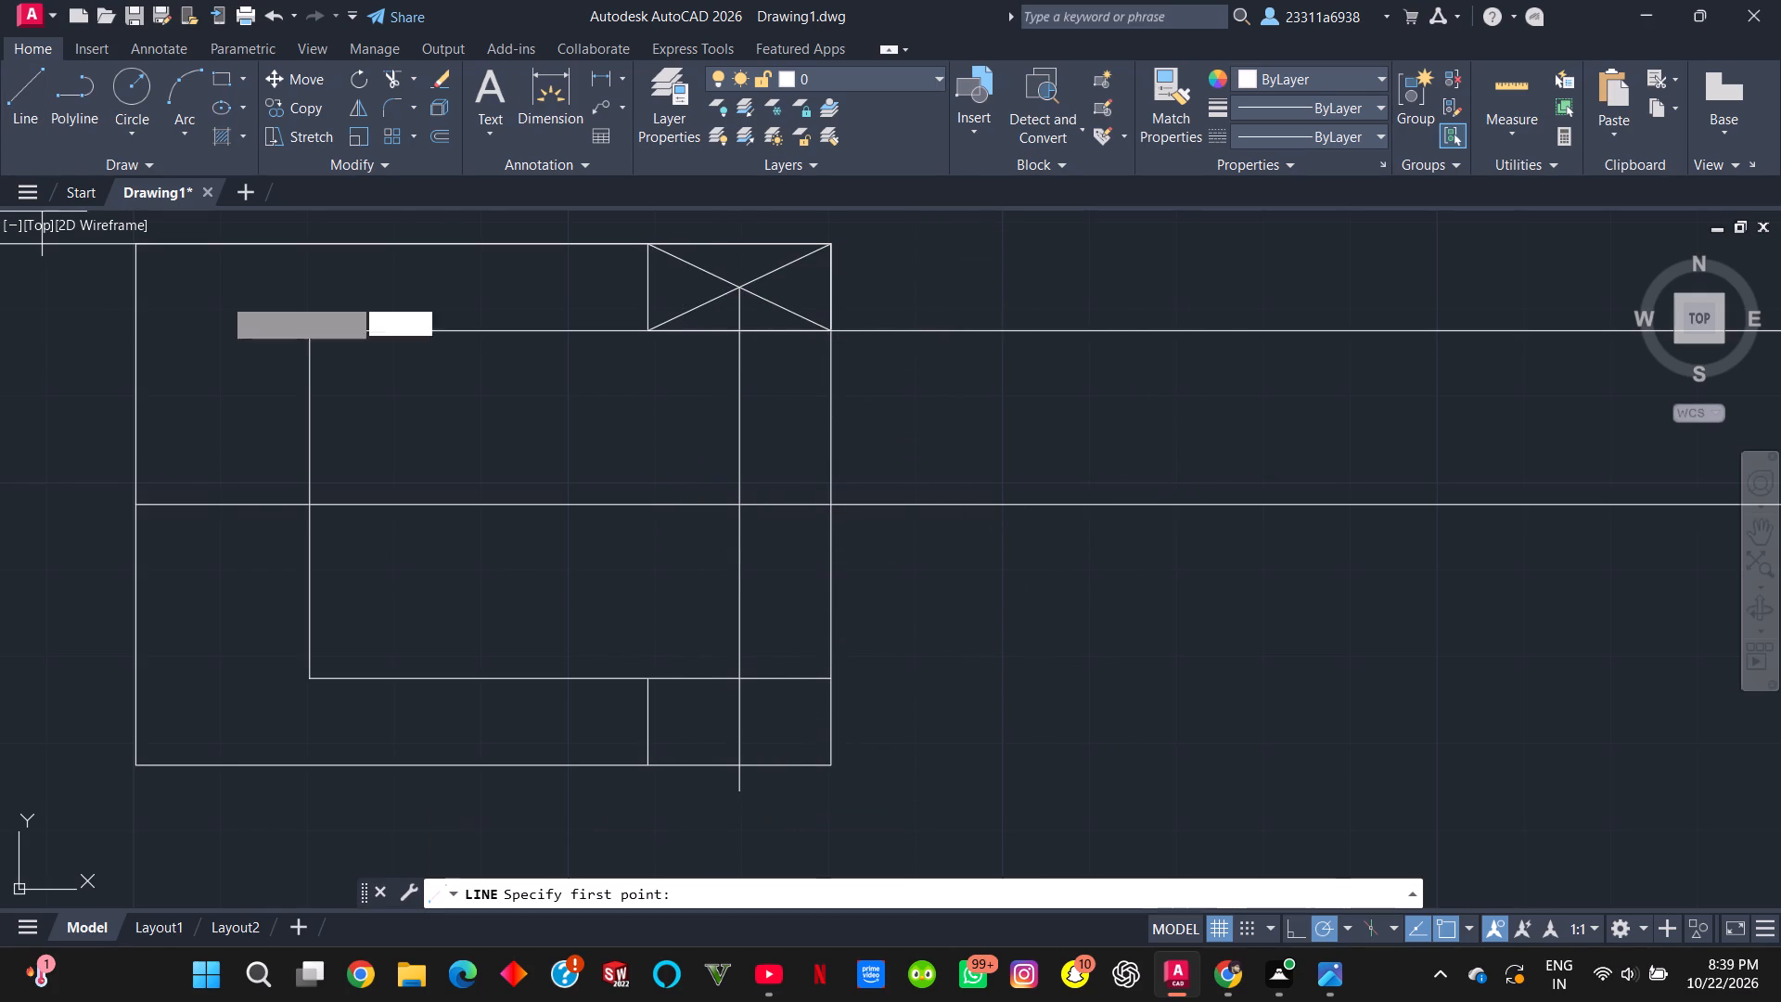
pyautogui.click(648, 676)
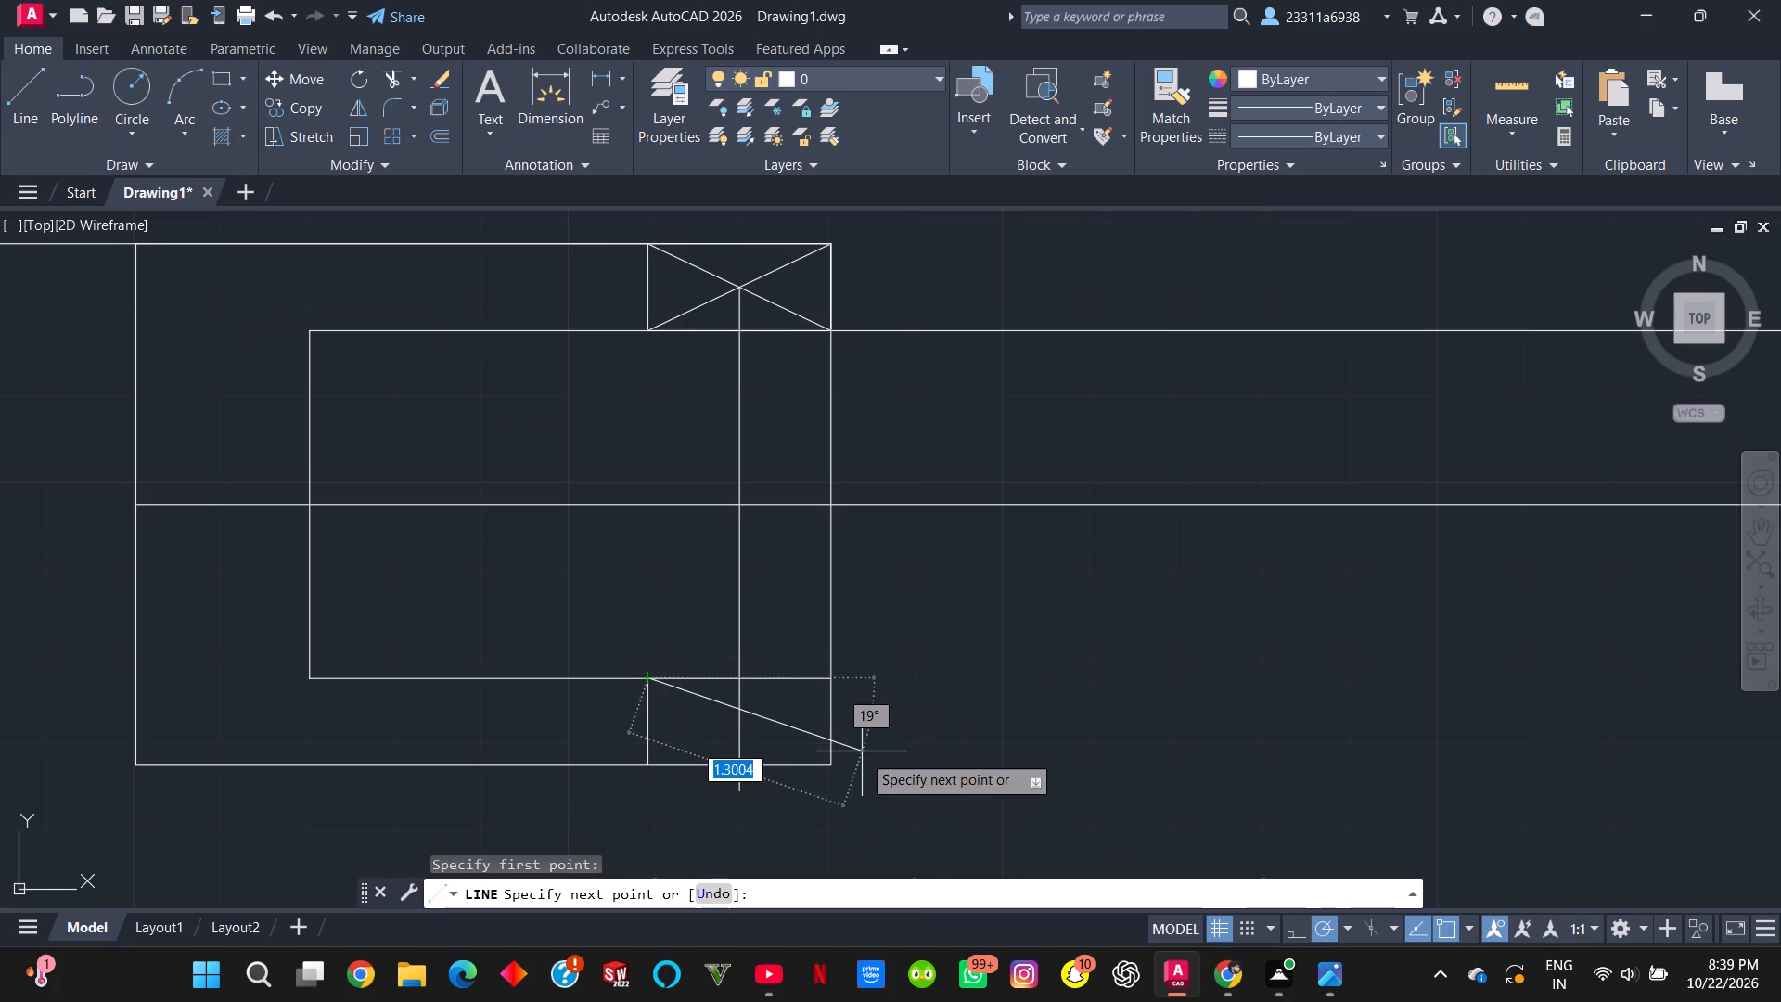
pyautogui.click(830, 762)
pyautogui.press('Escape')
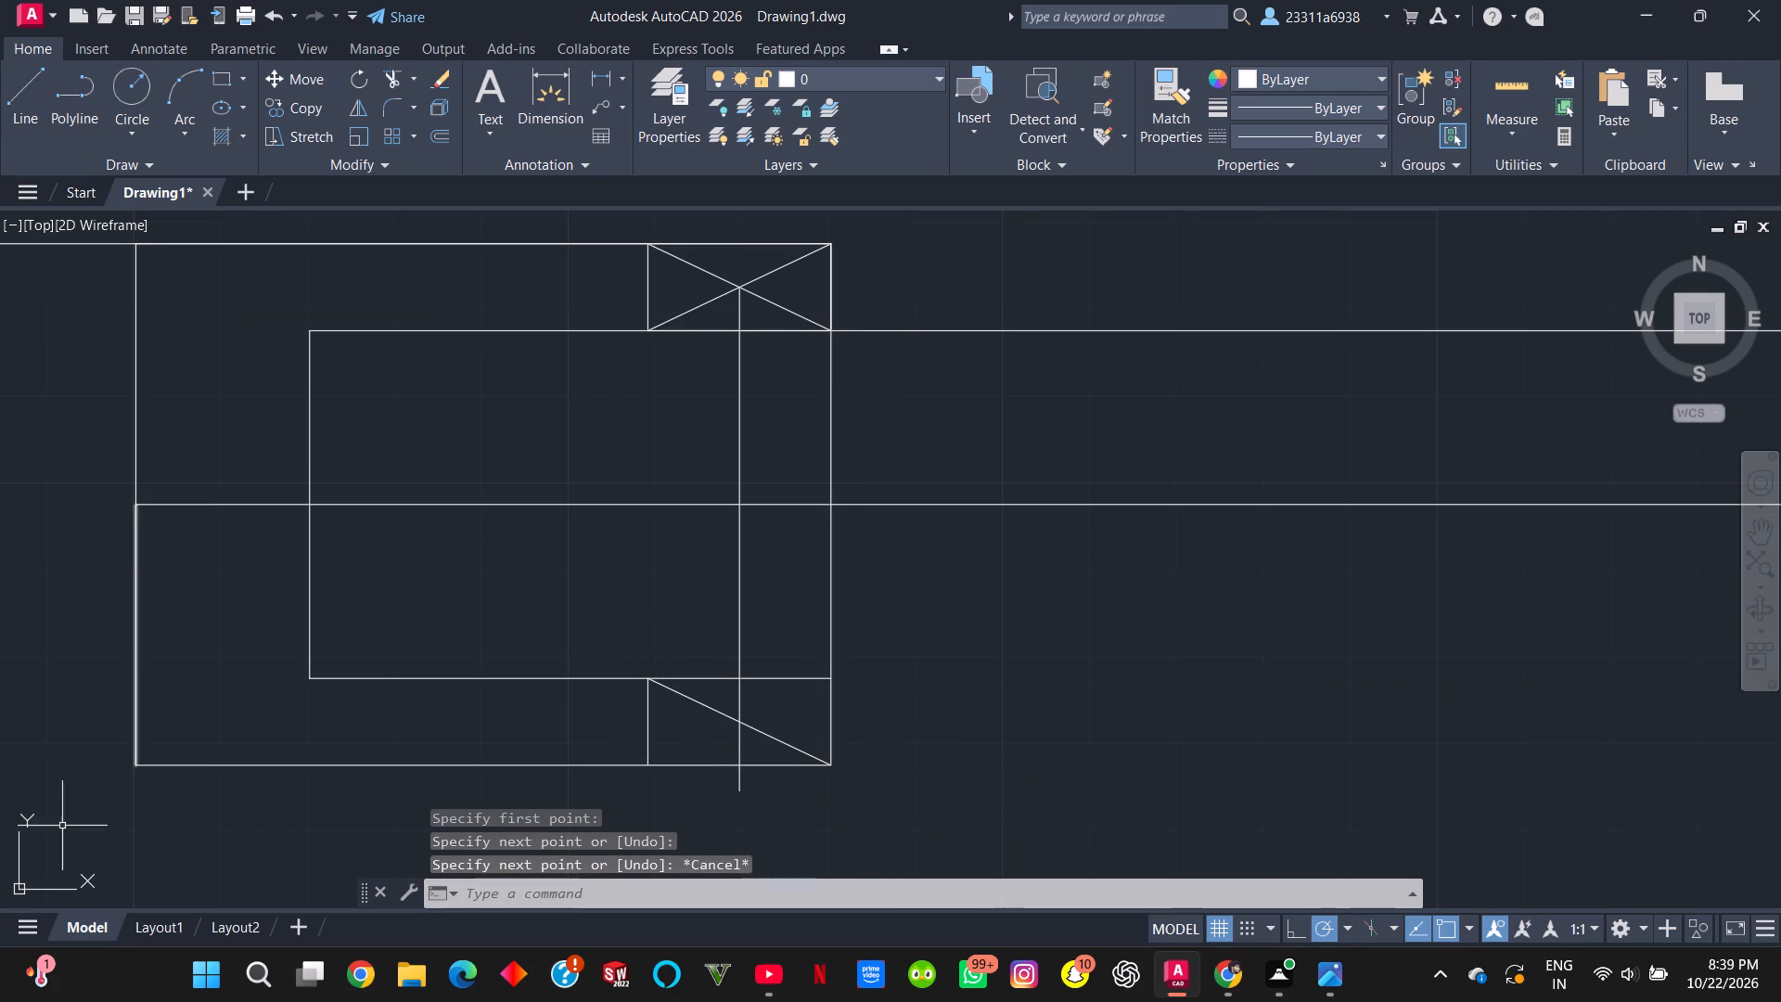
# Draw a 0.25-radius circle centred in each arm's small end box, where the vertical construction line meets the diagonals.
pyautogui.click(124, 106)
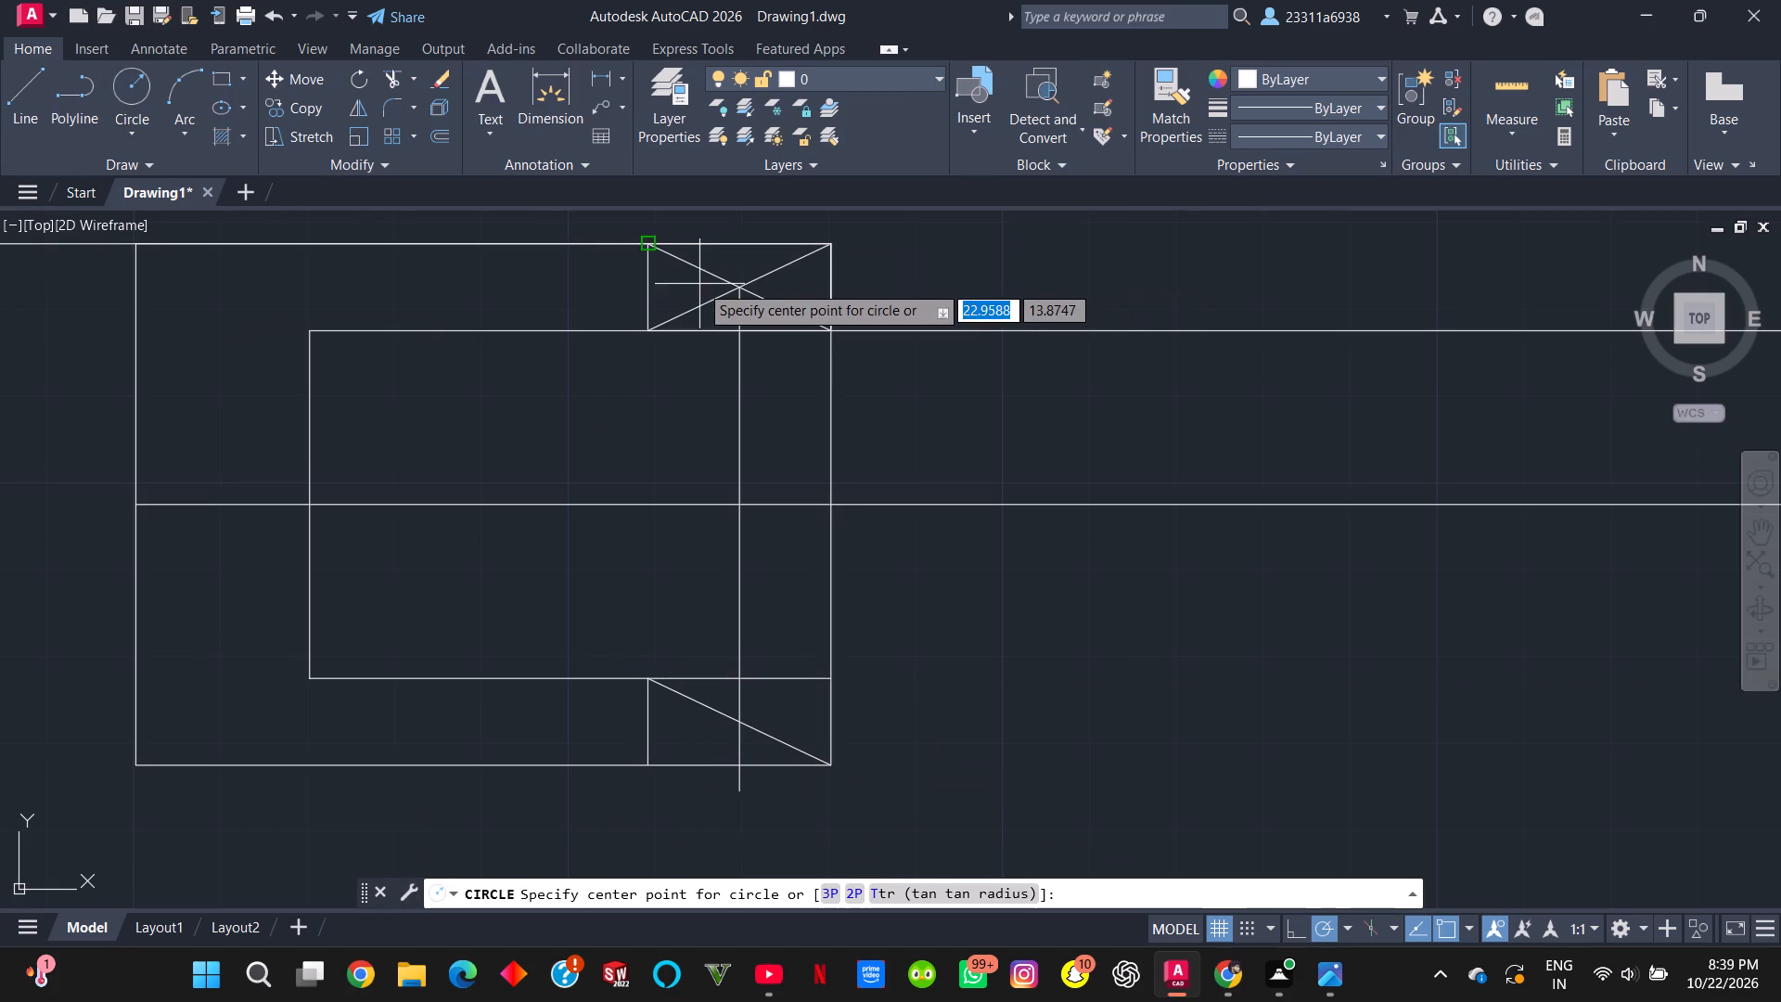
pyautogui.click(739, 290)
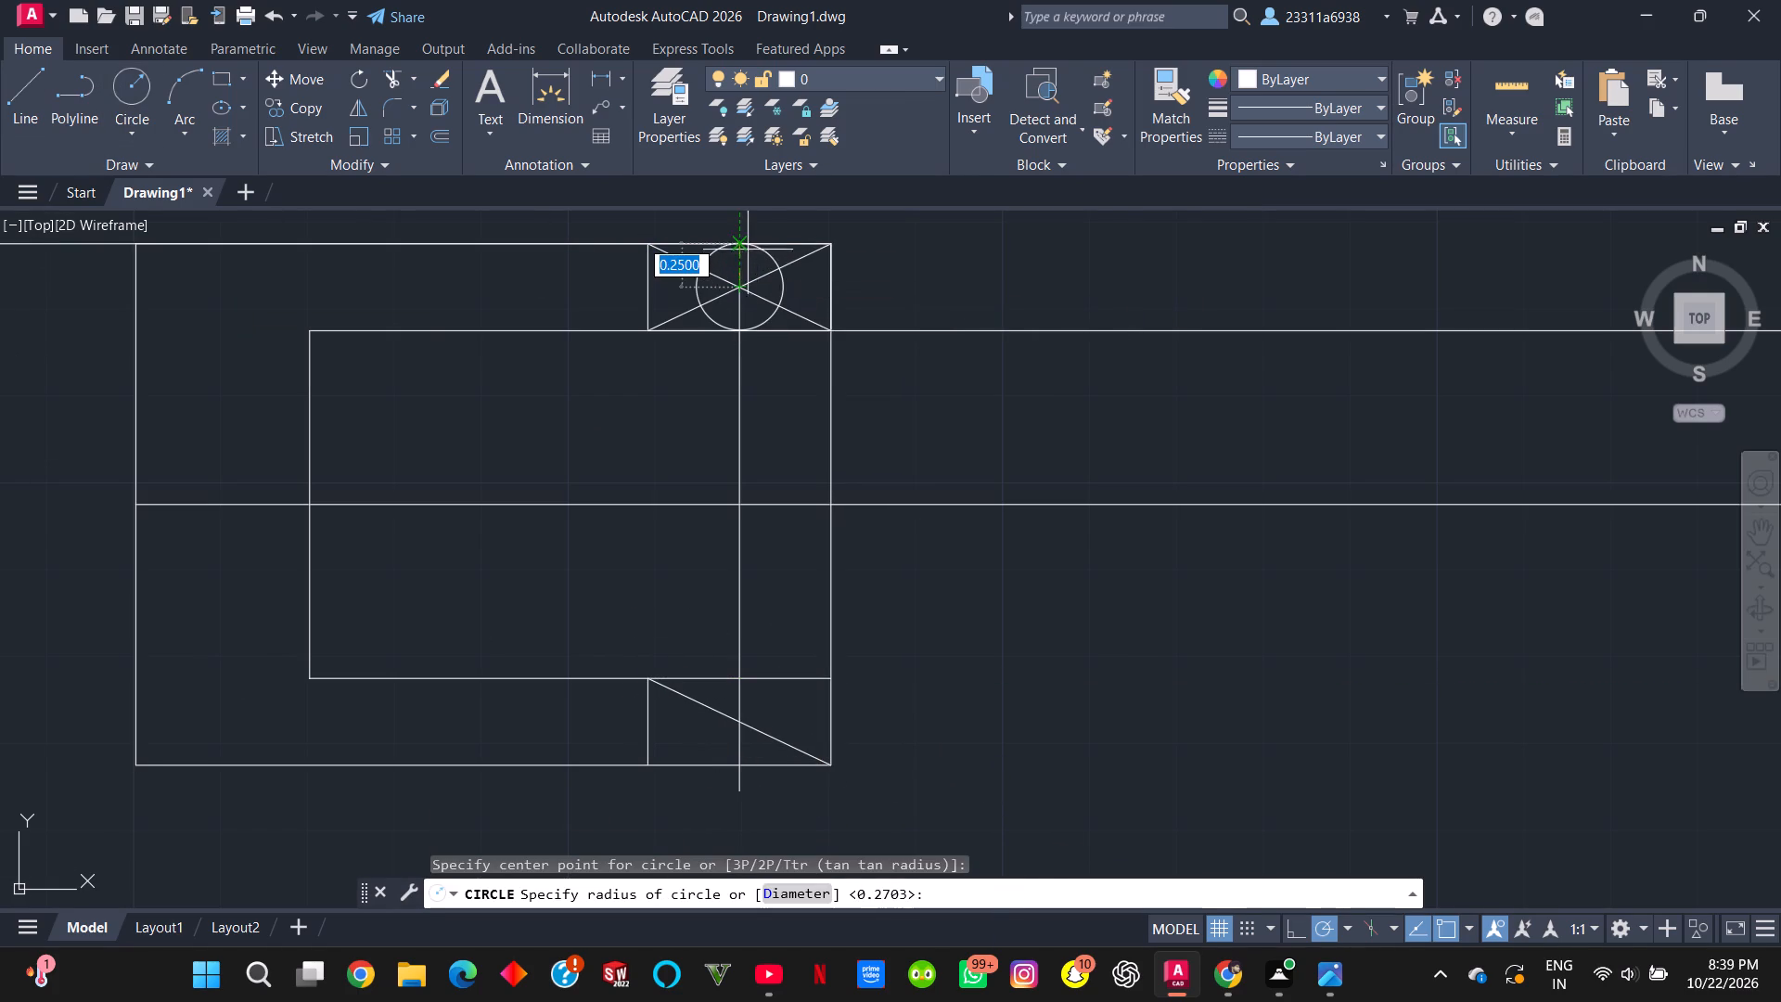
pyautogui.click(744, 244)
pyautogui.press('Escape')
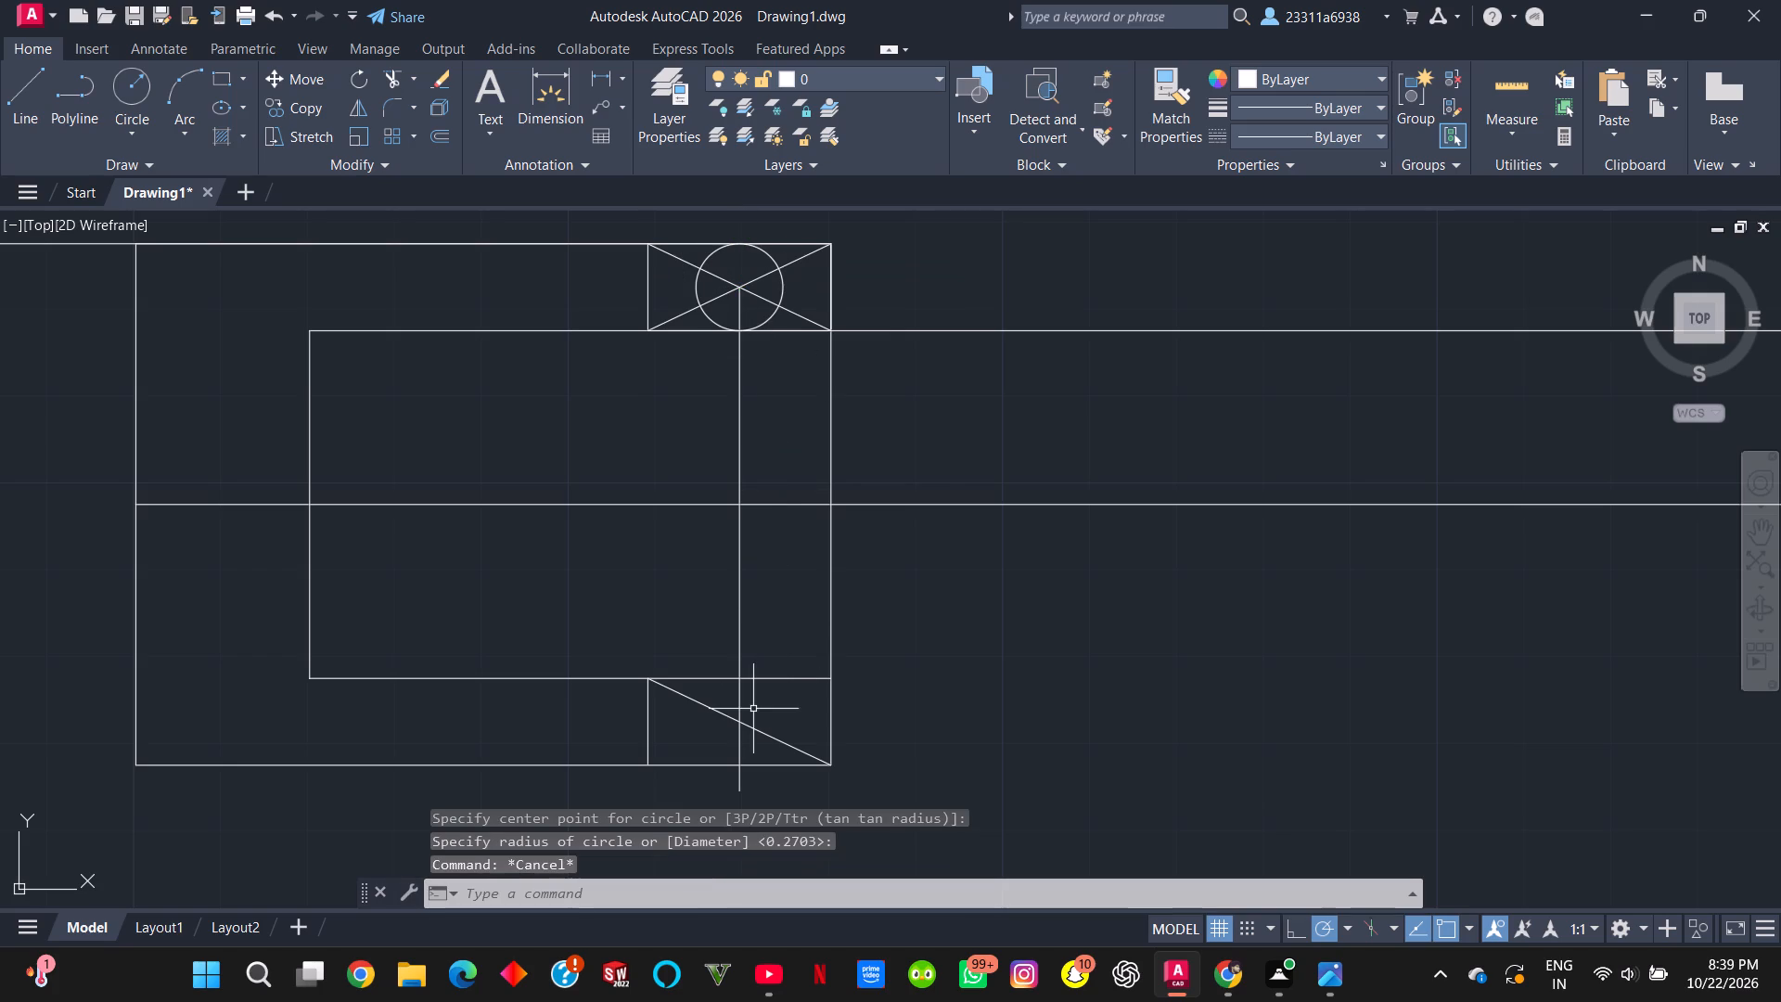
pyautogui.click(121, 105)
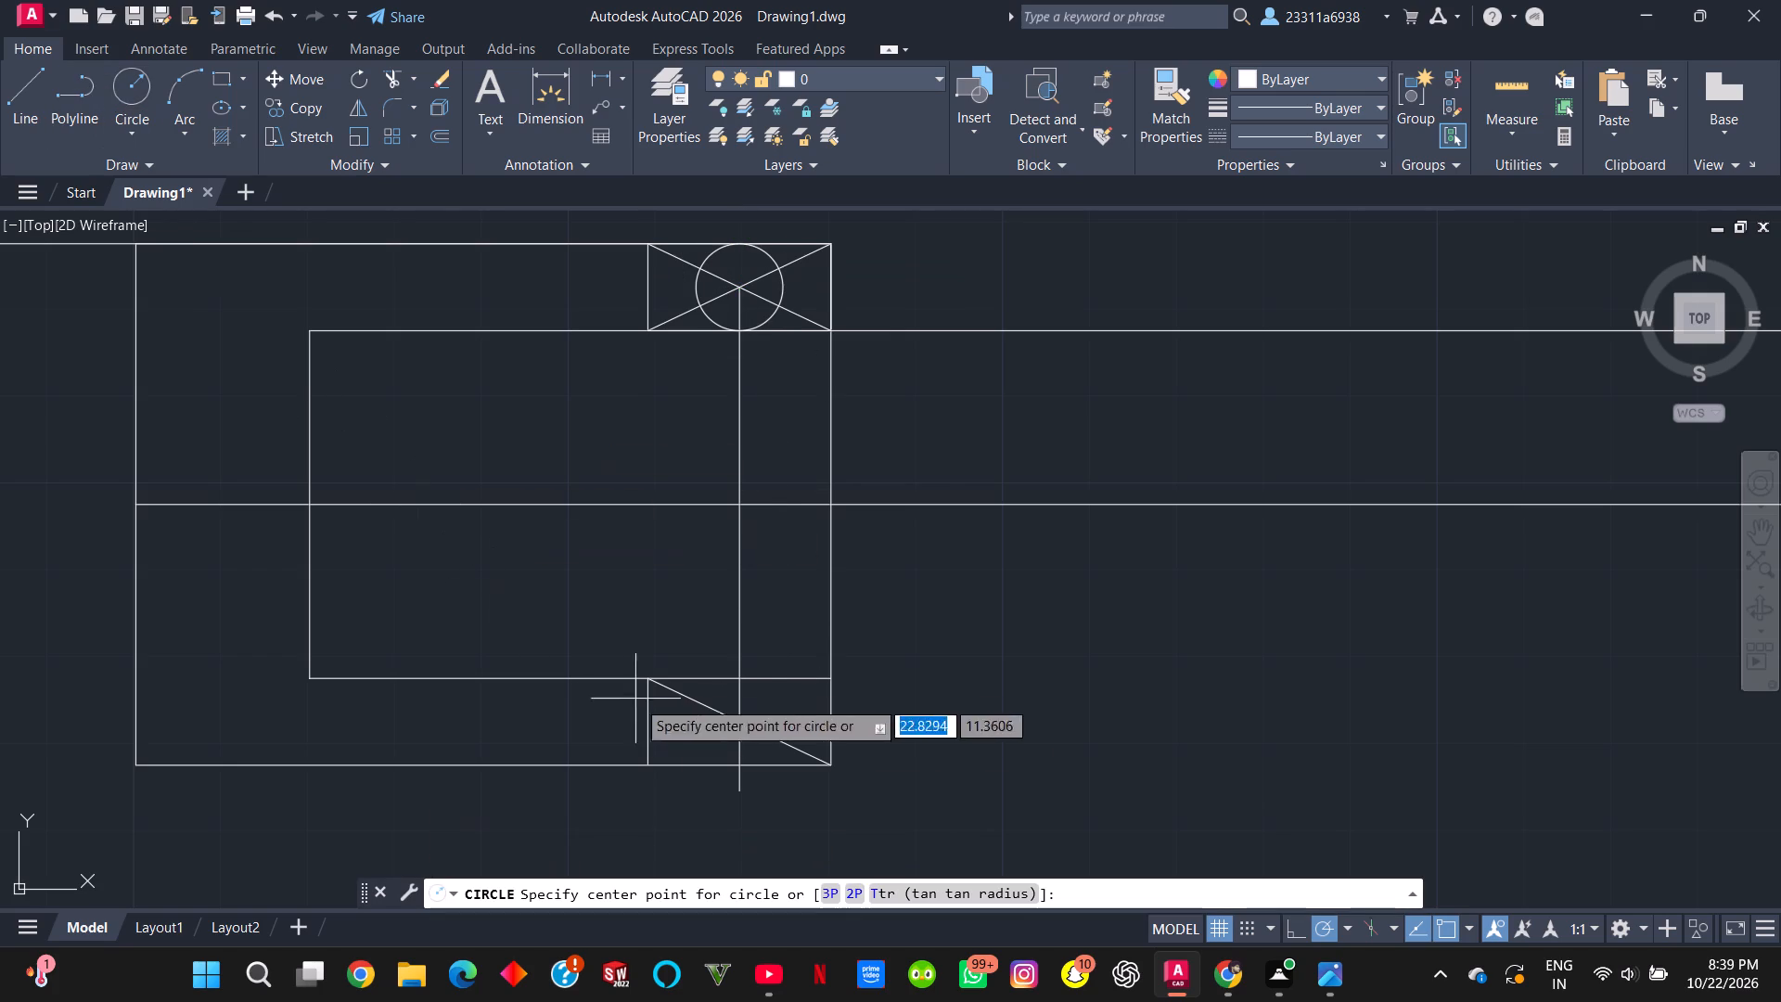
pyautogui.click(734, 716)
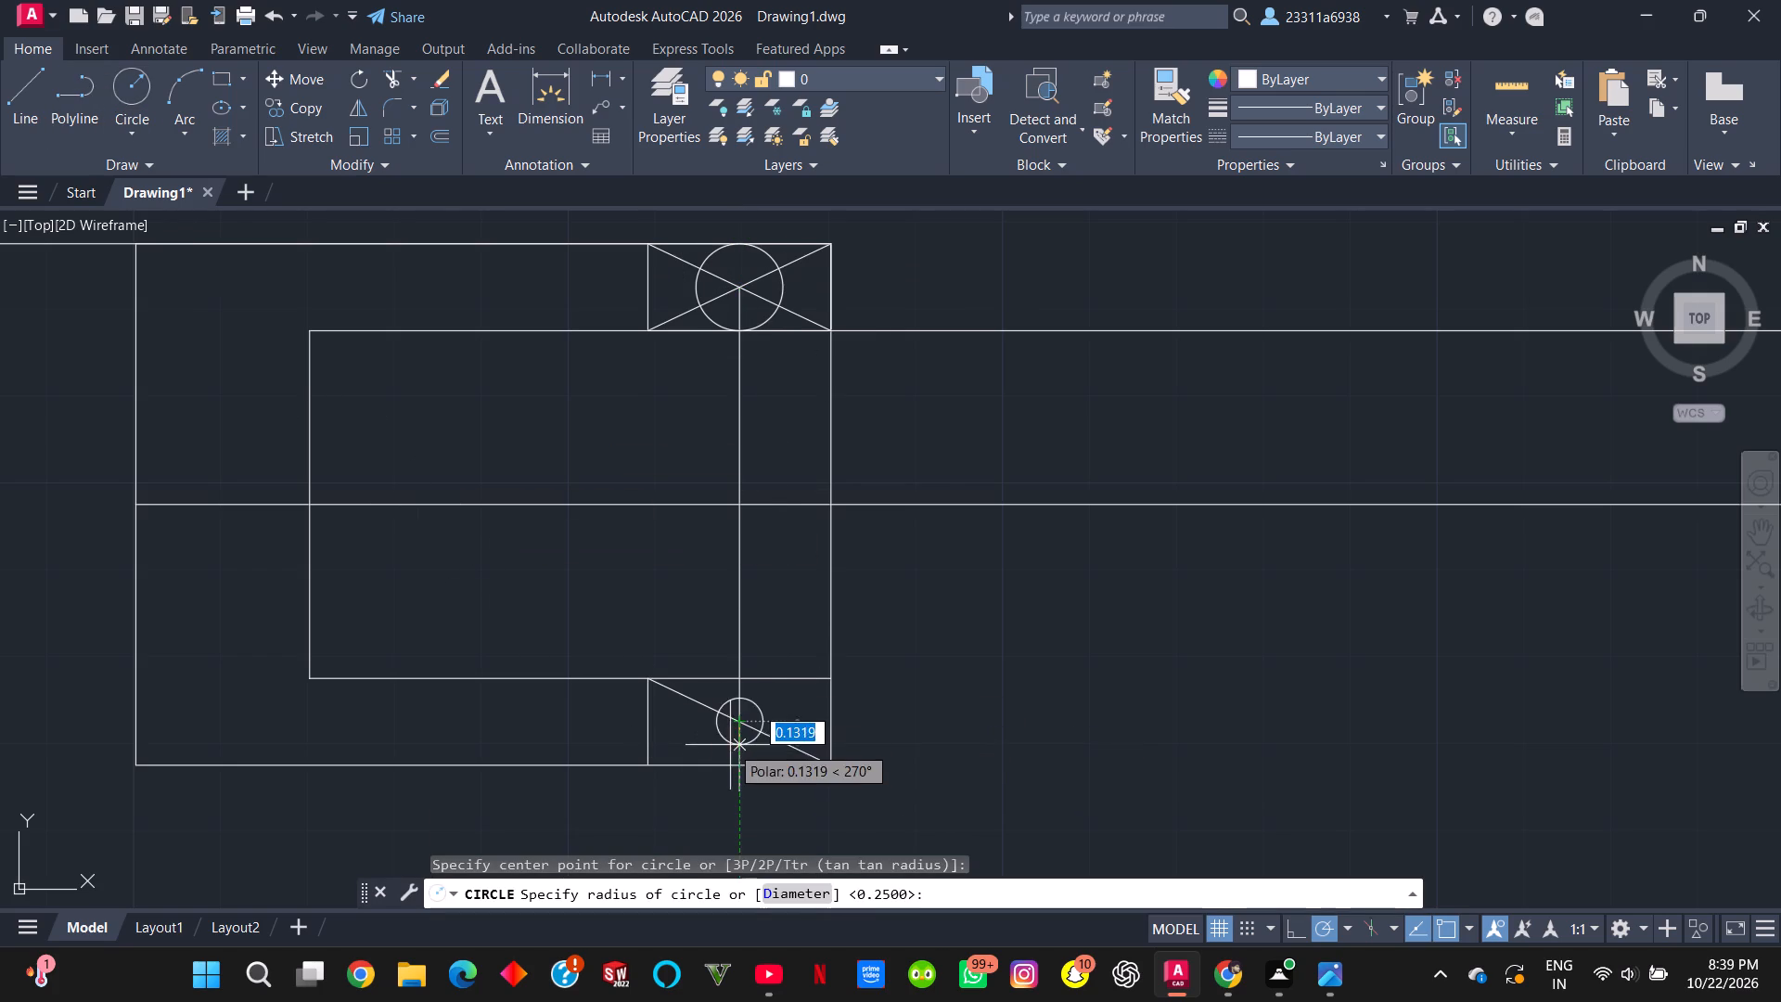
pyautogui.click(736, 764)
pyautogui.press('Escape')
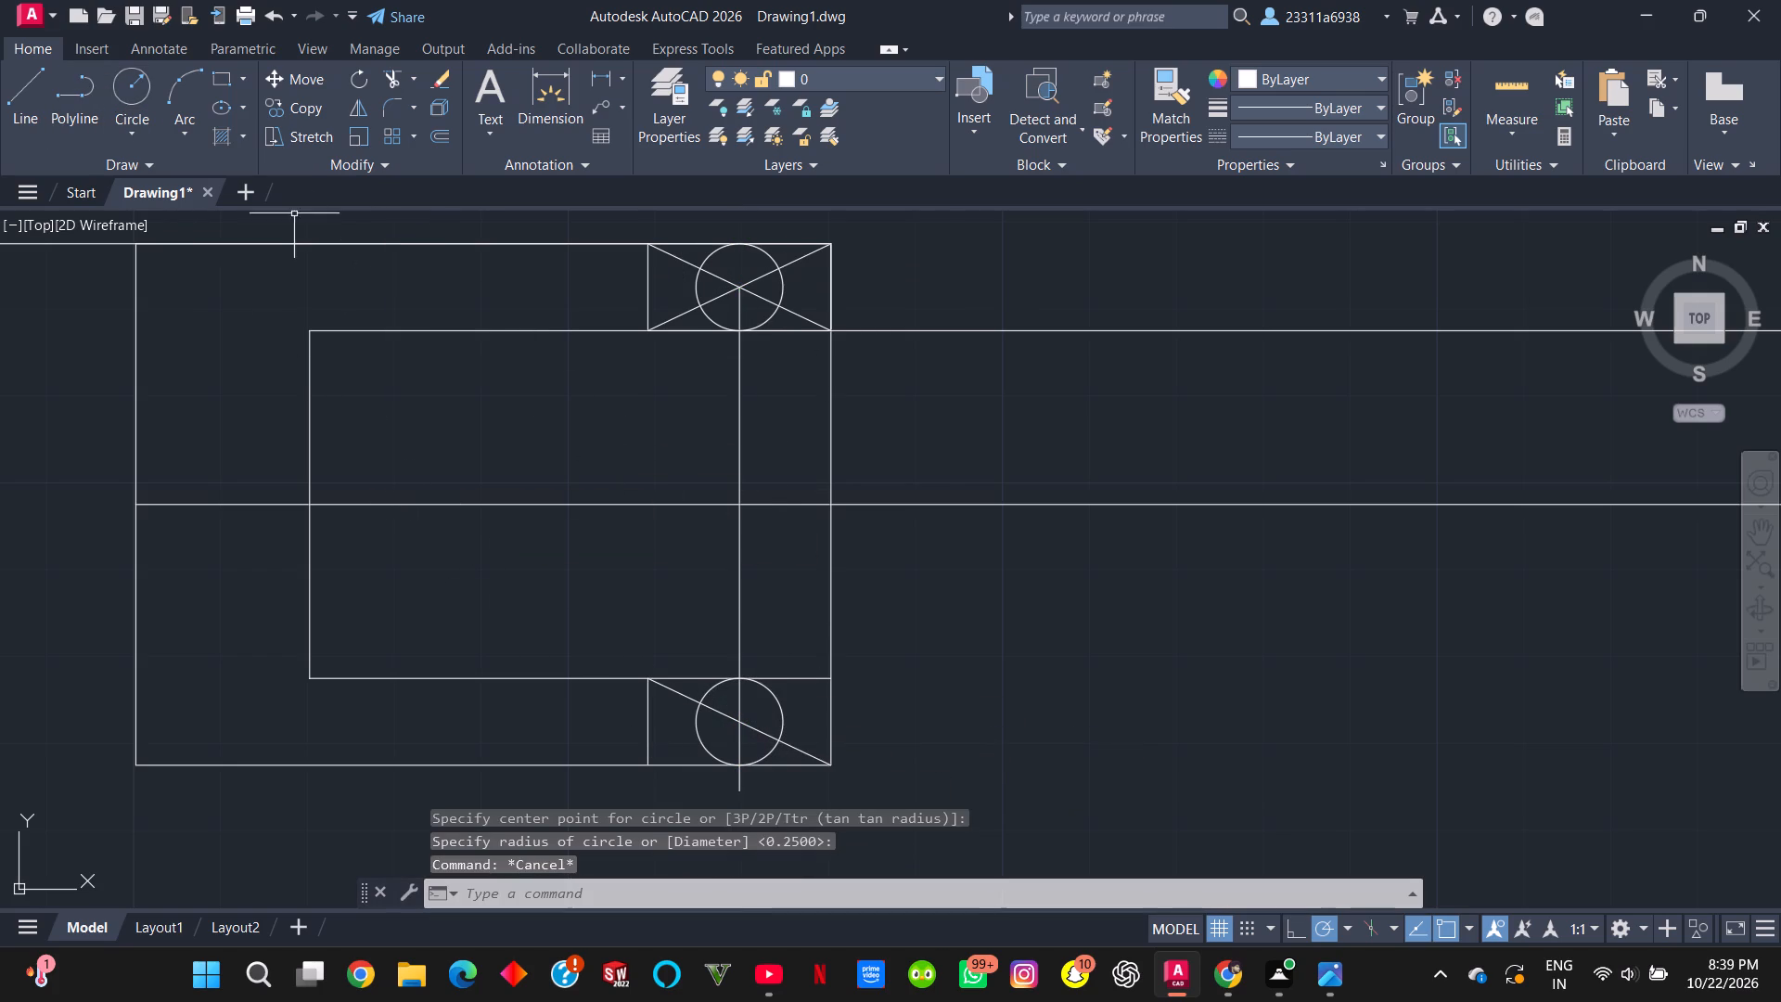
# Trim away the diagonal and vertical line pieces in the lower arm's small box, including the stub below the bottom edge.
pyautogui.click(619, 896)
pyautogui.write('trim')
pyautogui.press('Return')
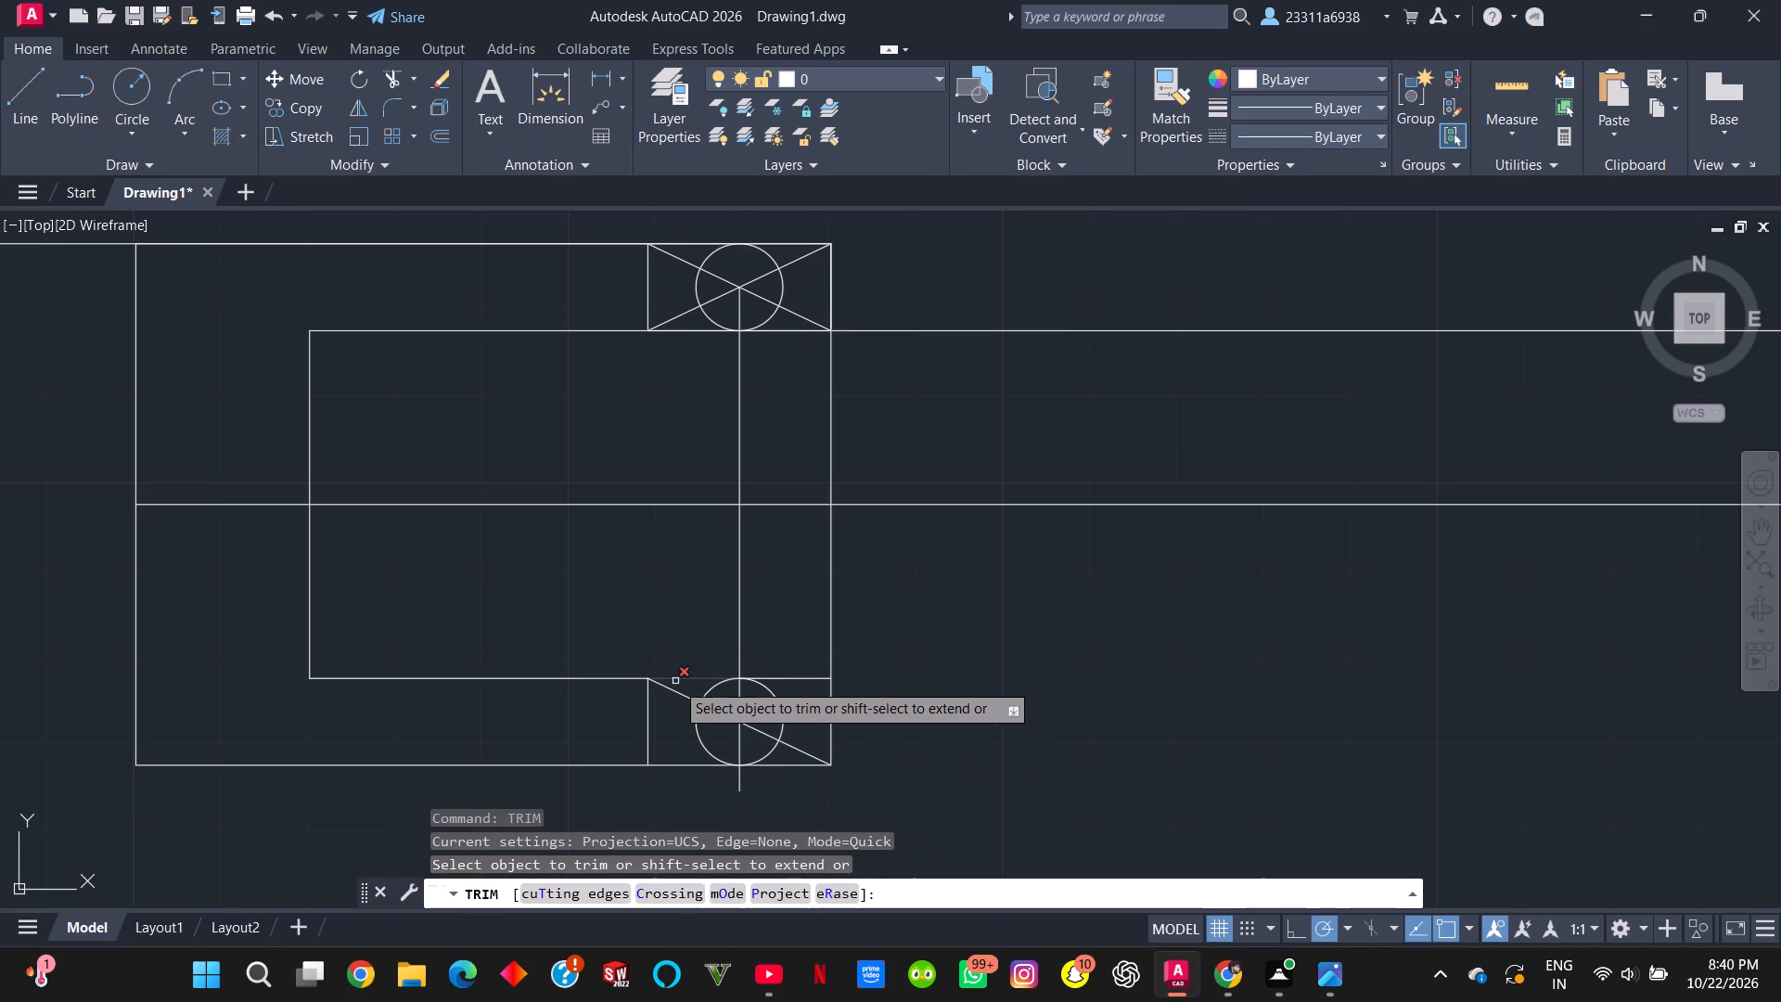
pyautogui.moveTo(679, 719); pyautogui.dragTo(698, 695)
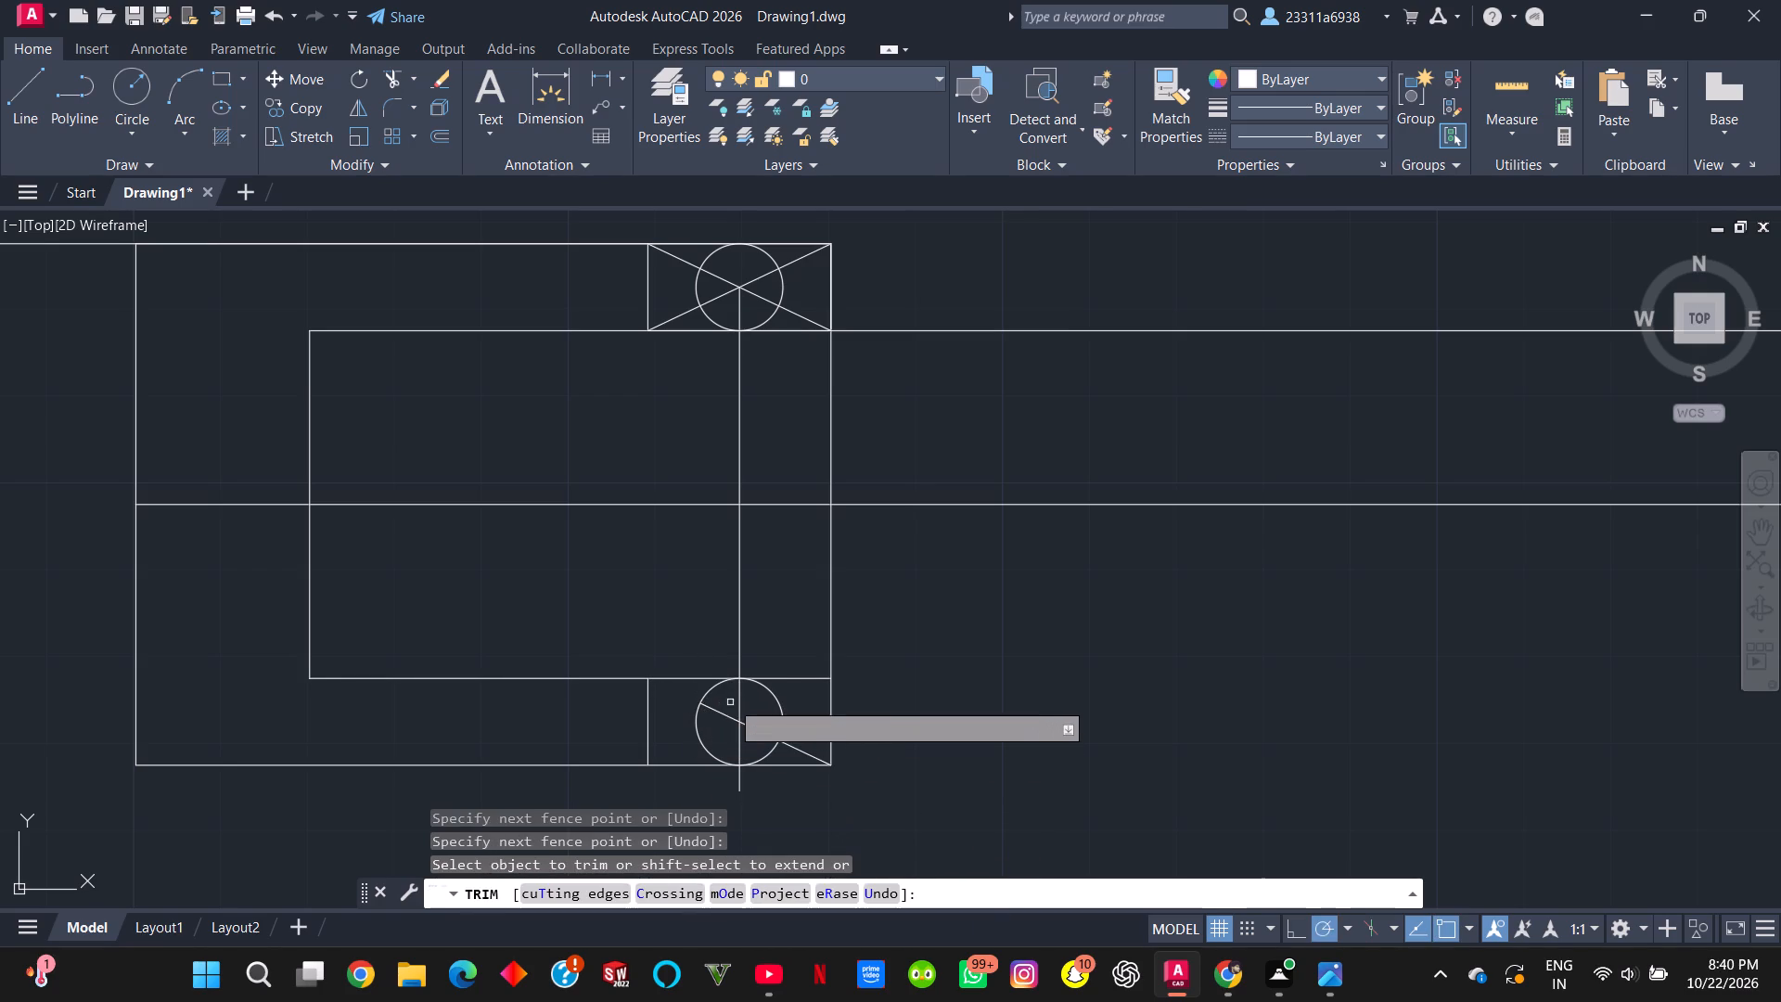
pyautogui.moveTo(730, 700); pyautogui.dragTo(723, 726)
pyautogui.moveTo(761, 709); pyautogui.dragTo(736, 726)
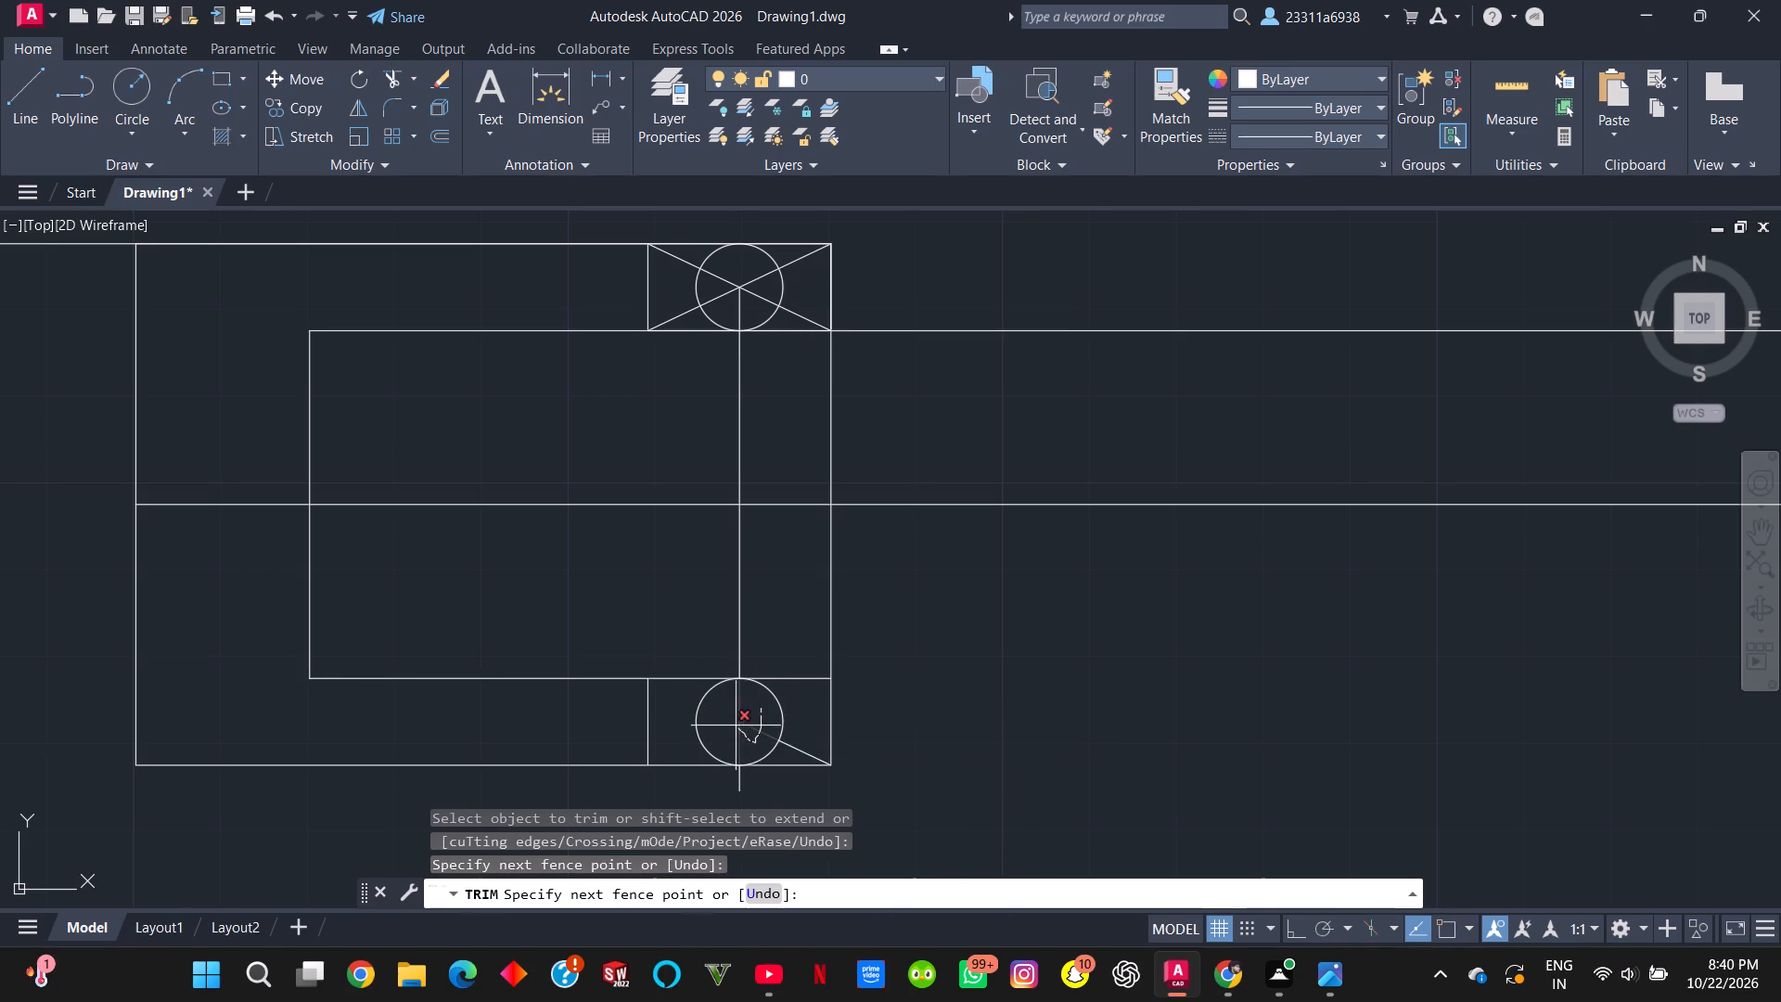
pyautogui.moveTo(736, 726); pyautogui.dragTo(742, 716)
pyautogui.moveTo(807, 739); pyautogui.dragTo(797, 760)
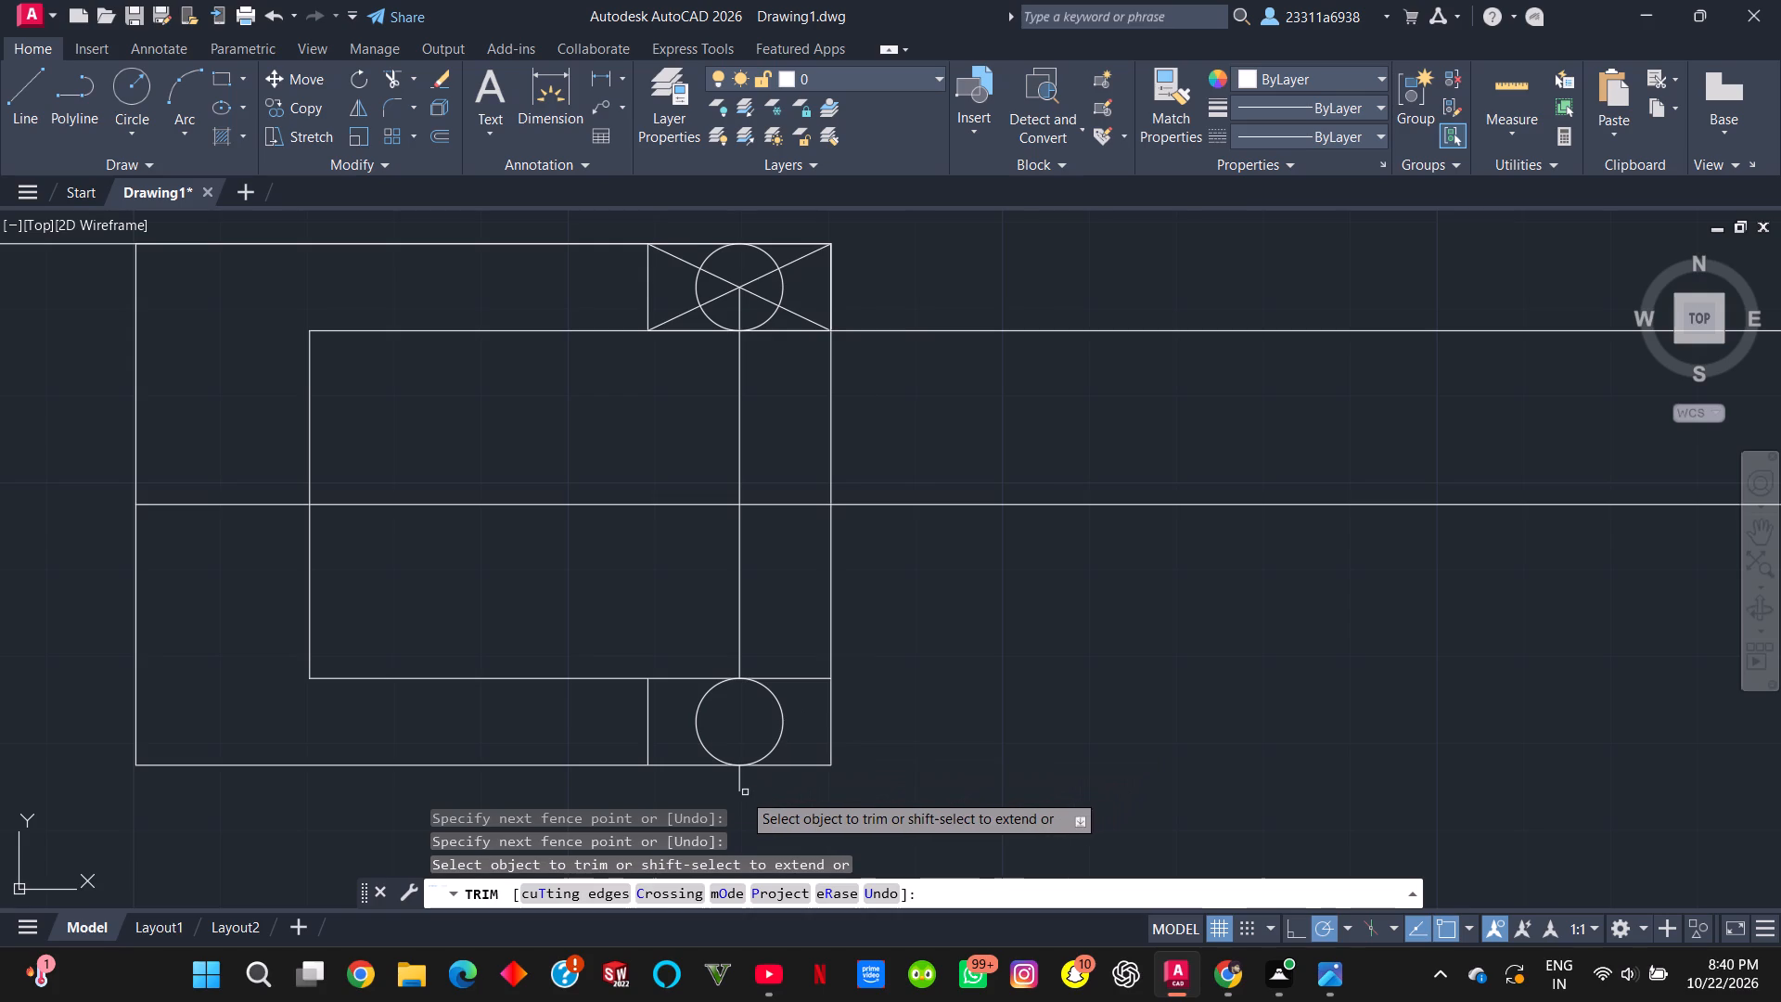
pyautogui.moveTo(724, 789); pyautogui.dragTo(771, 782)
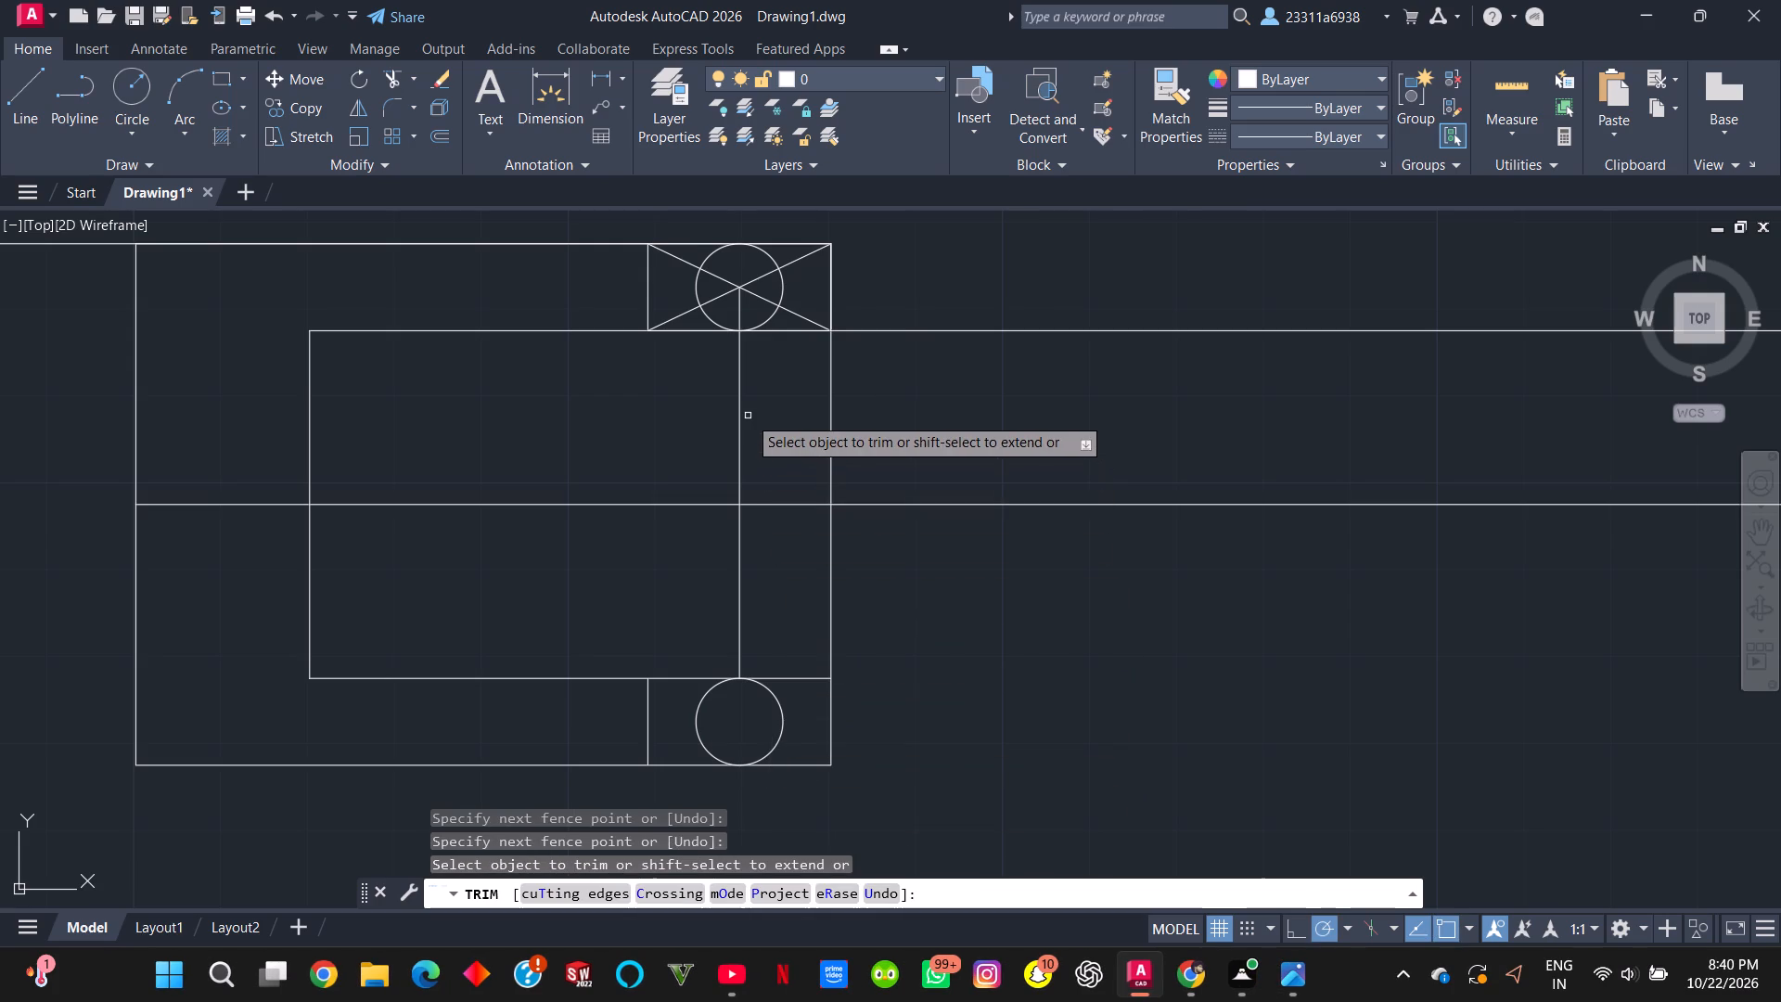
# Trim away the construction line pieces inside the upper circle and the diagonal remnants around it.
pyautogui.click(734, 313)
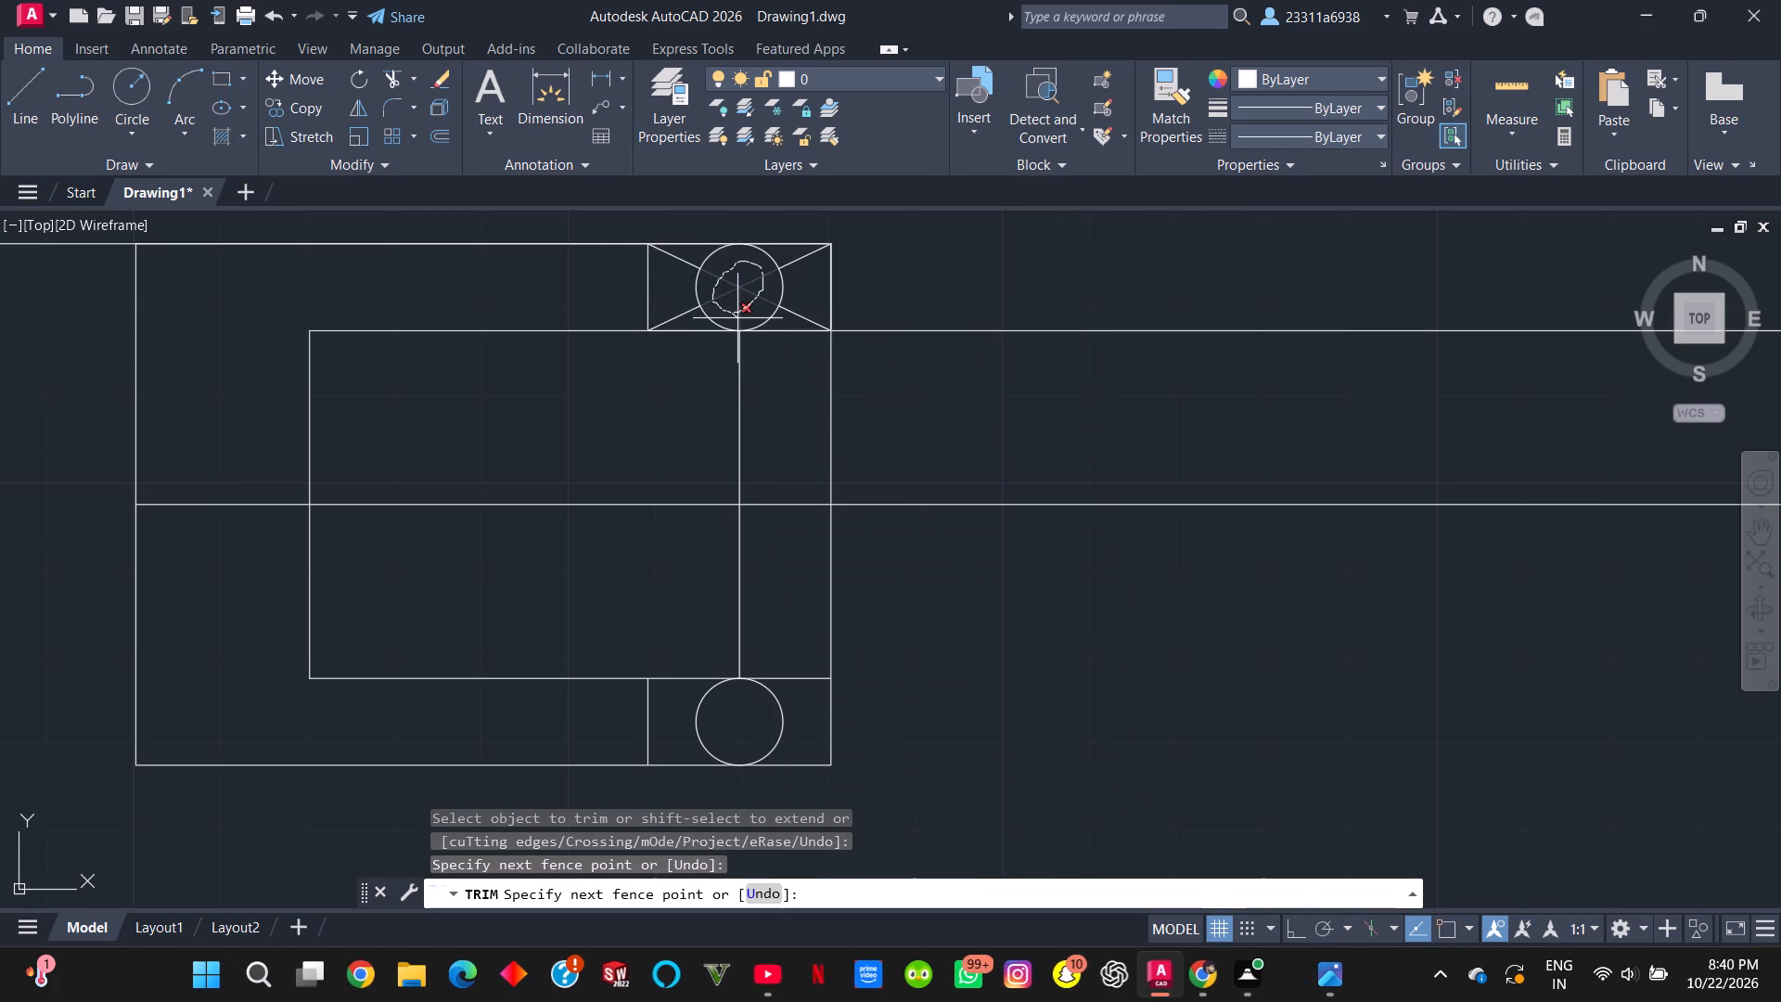
pyautogui.moveTo(790, 256); pyautogui.dragTo(814, 309)
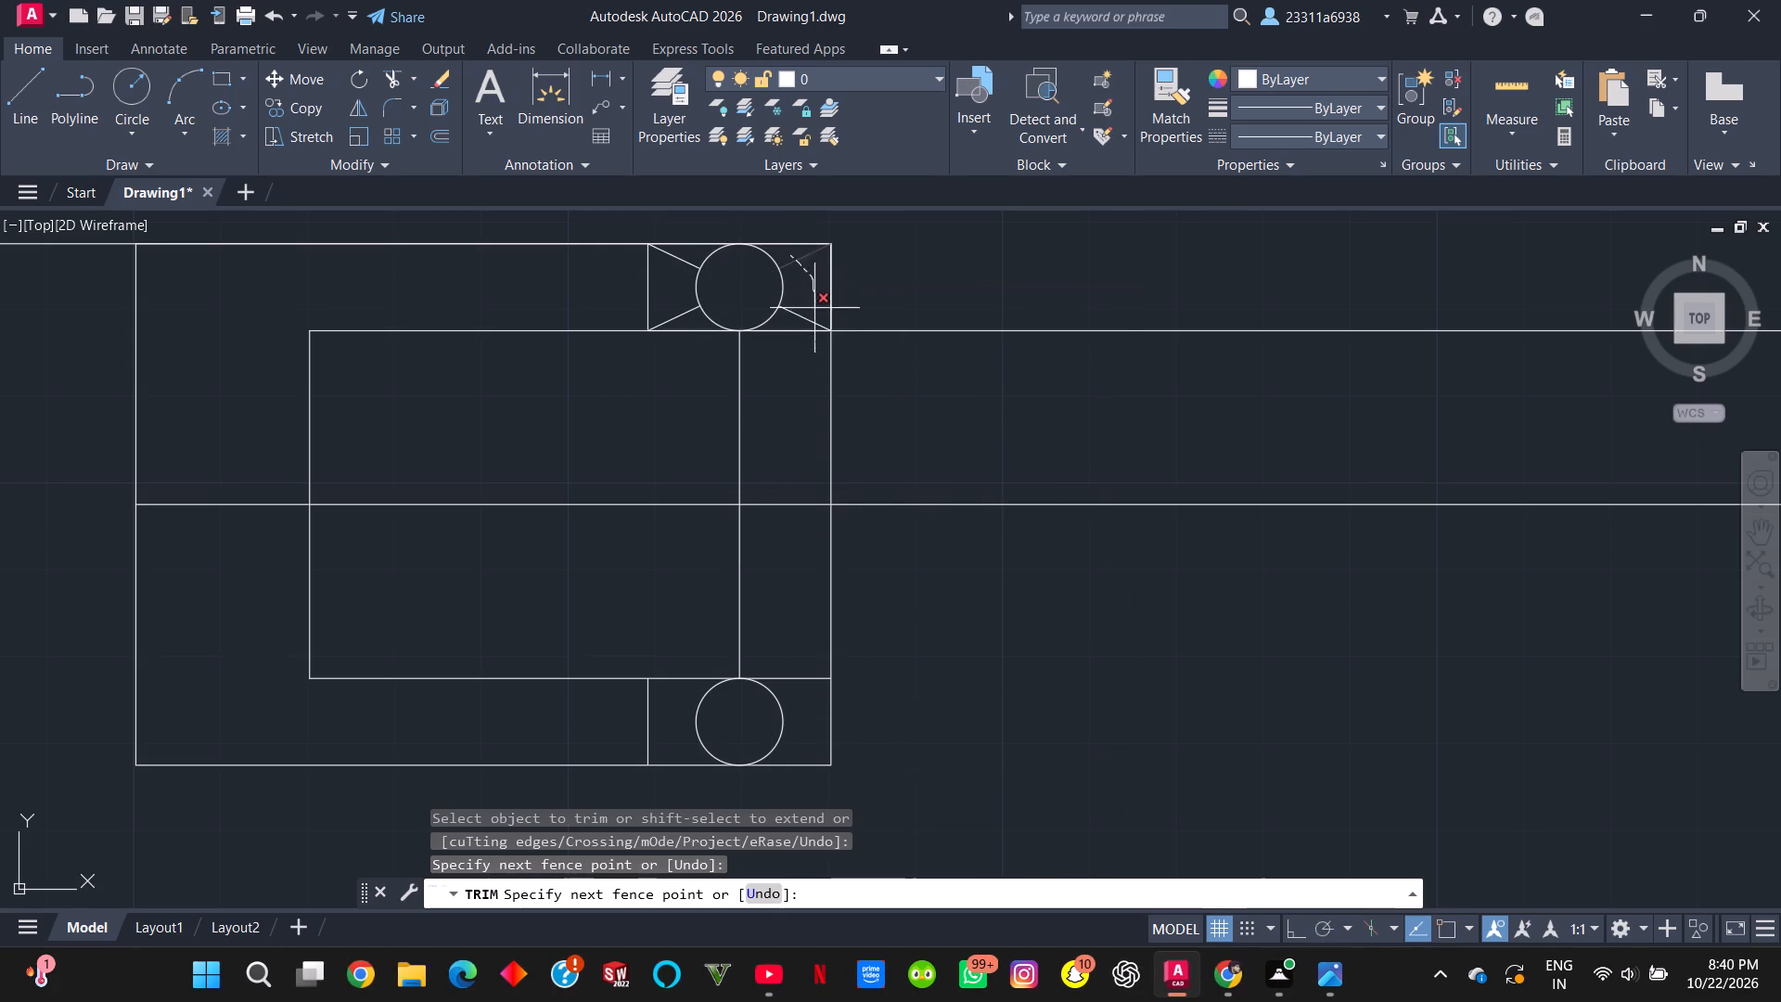
pyautogui.moveTo(814, 309); pyautogui.dragTo(794, 323)
pyautogui.moveTo(690, 322); pyautogui.dragTo(668, 276)
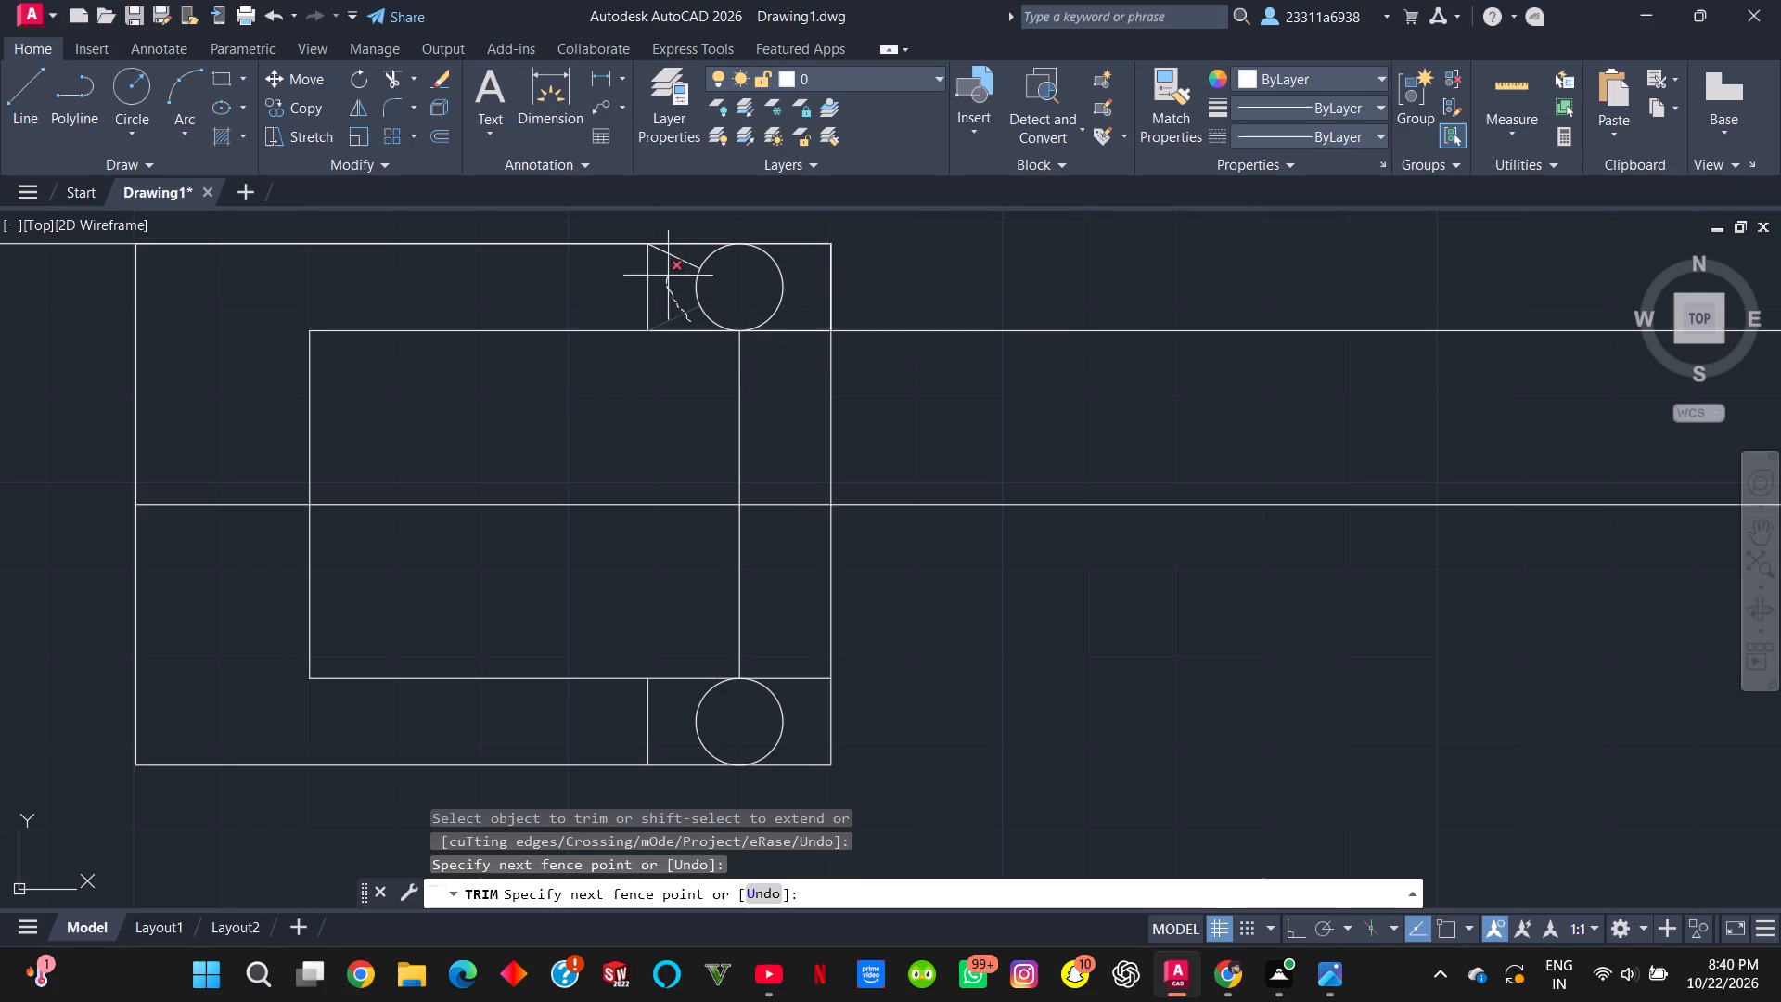
pyautogui.moveTo(668, 276); pyautogui.dragTo(688, 255)
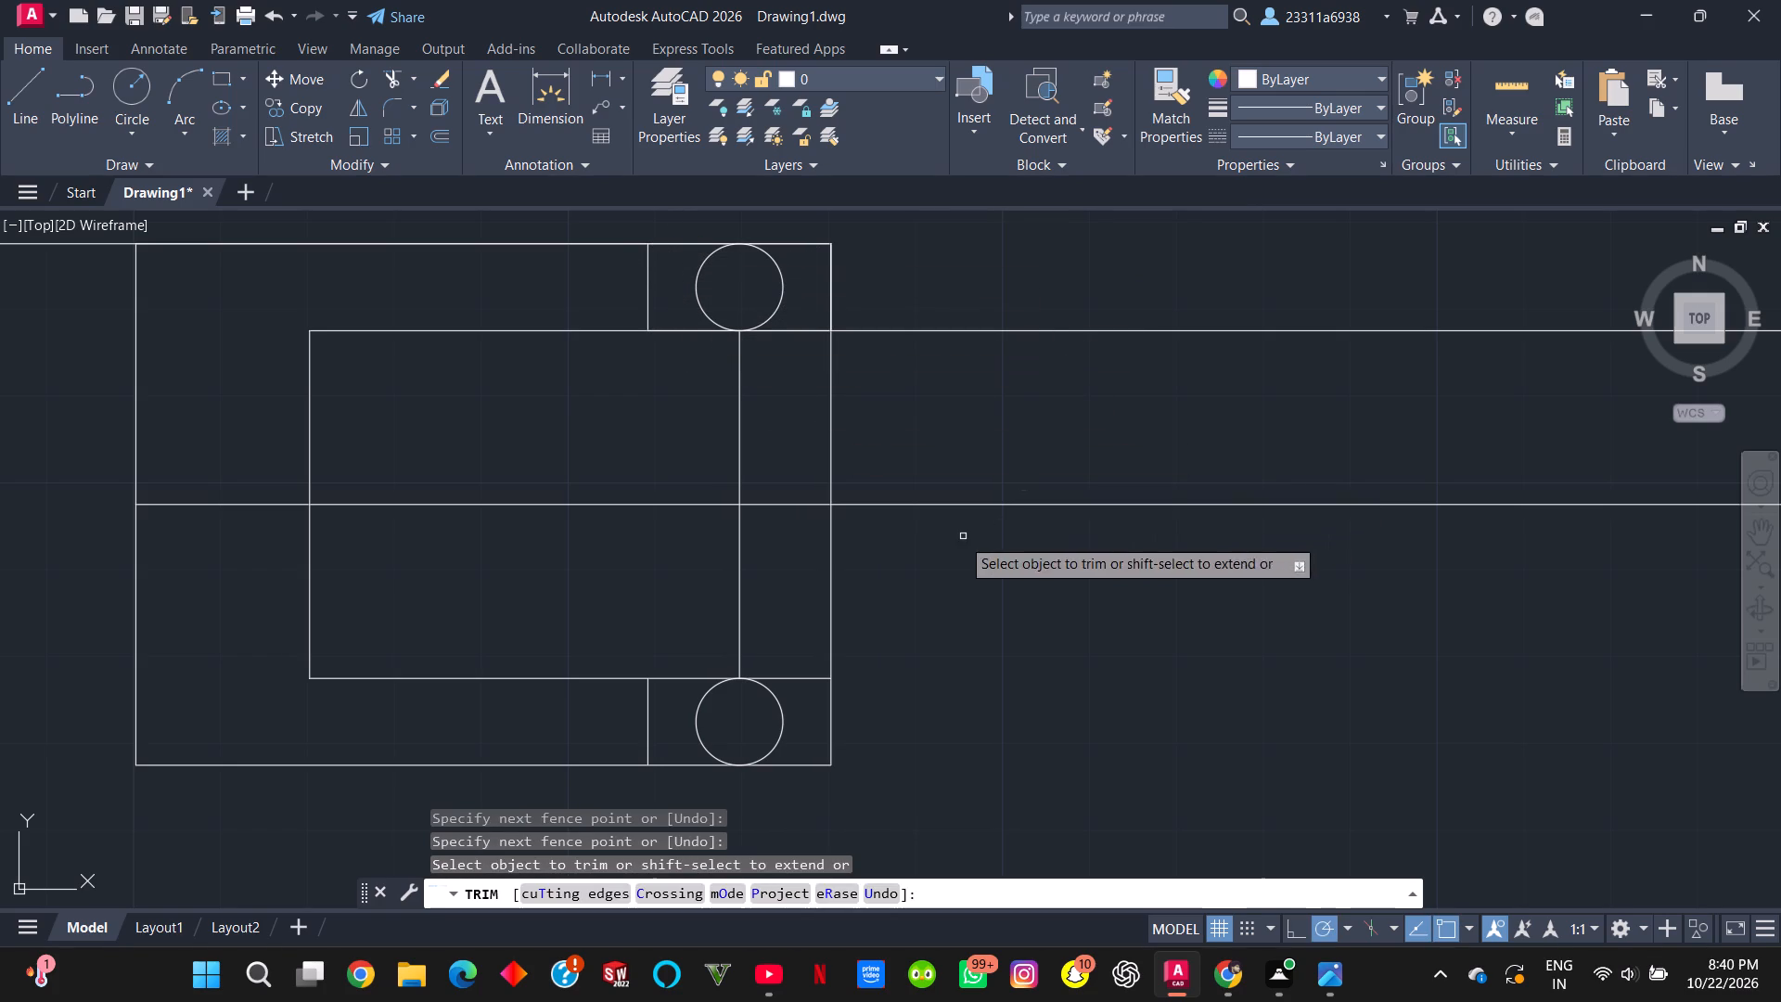
# Trim away the vertical construction line between the two circles, keeping the rectangle's right edge.
pyautogui.moveTo(694, 434); pyautogui.dragTo(842, 410)
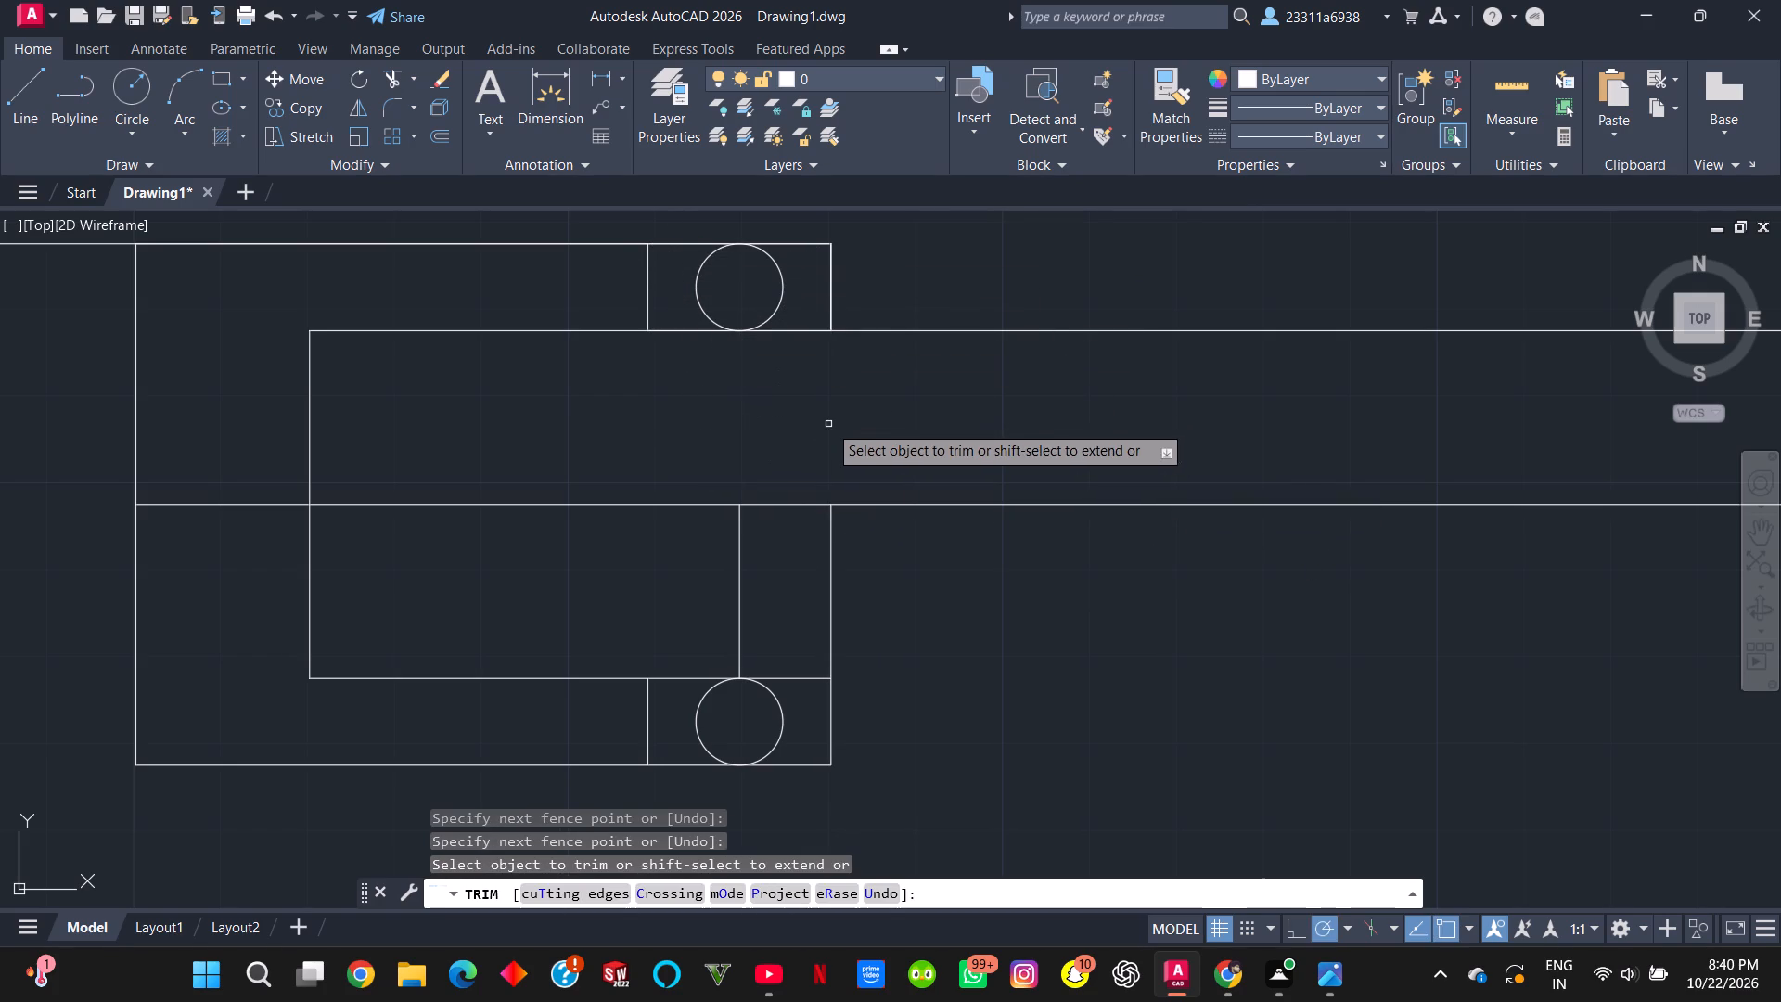
pyautogui.hotkey('ctrl', 'z')
pyautogui.moveTo(714, 405); pyautogui.dragTo(740, 427)
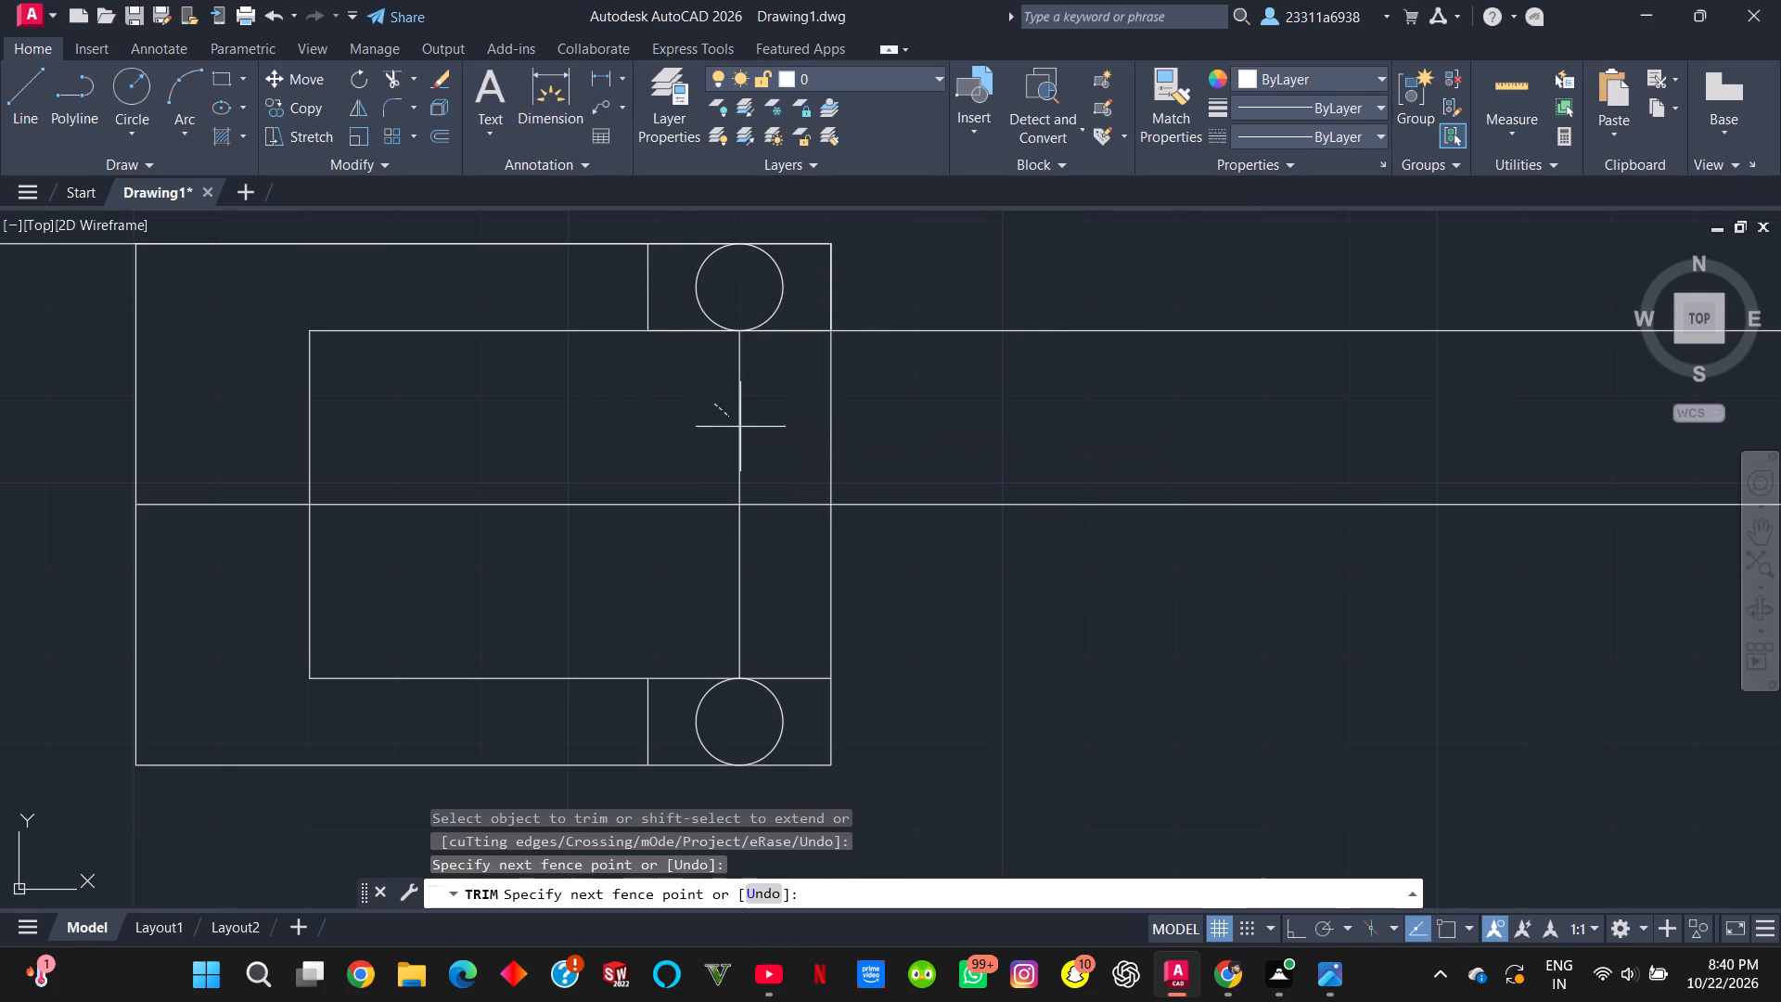
pyautogui.moveTo(740, 427); pyautogui.dragTo(765, 445)
pyautogui.moveTo(772, 564); pyautogui.dragTo(678, 567)
# Trim off the horizontal construction rays that extend beyond the rectangle's left and right sides.
pyautogui.scroll(-2, 724, 589)
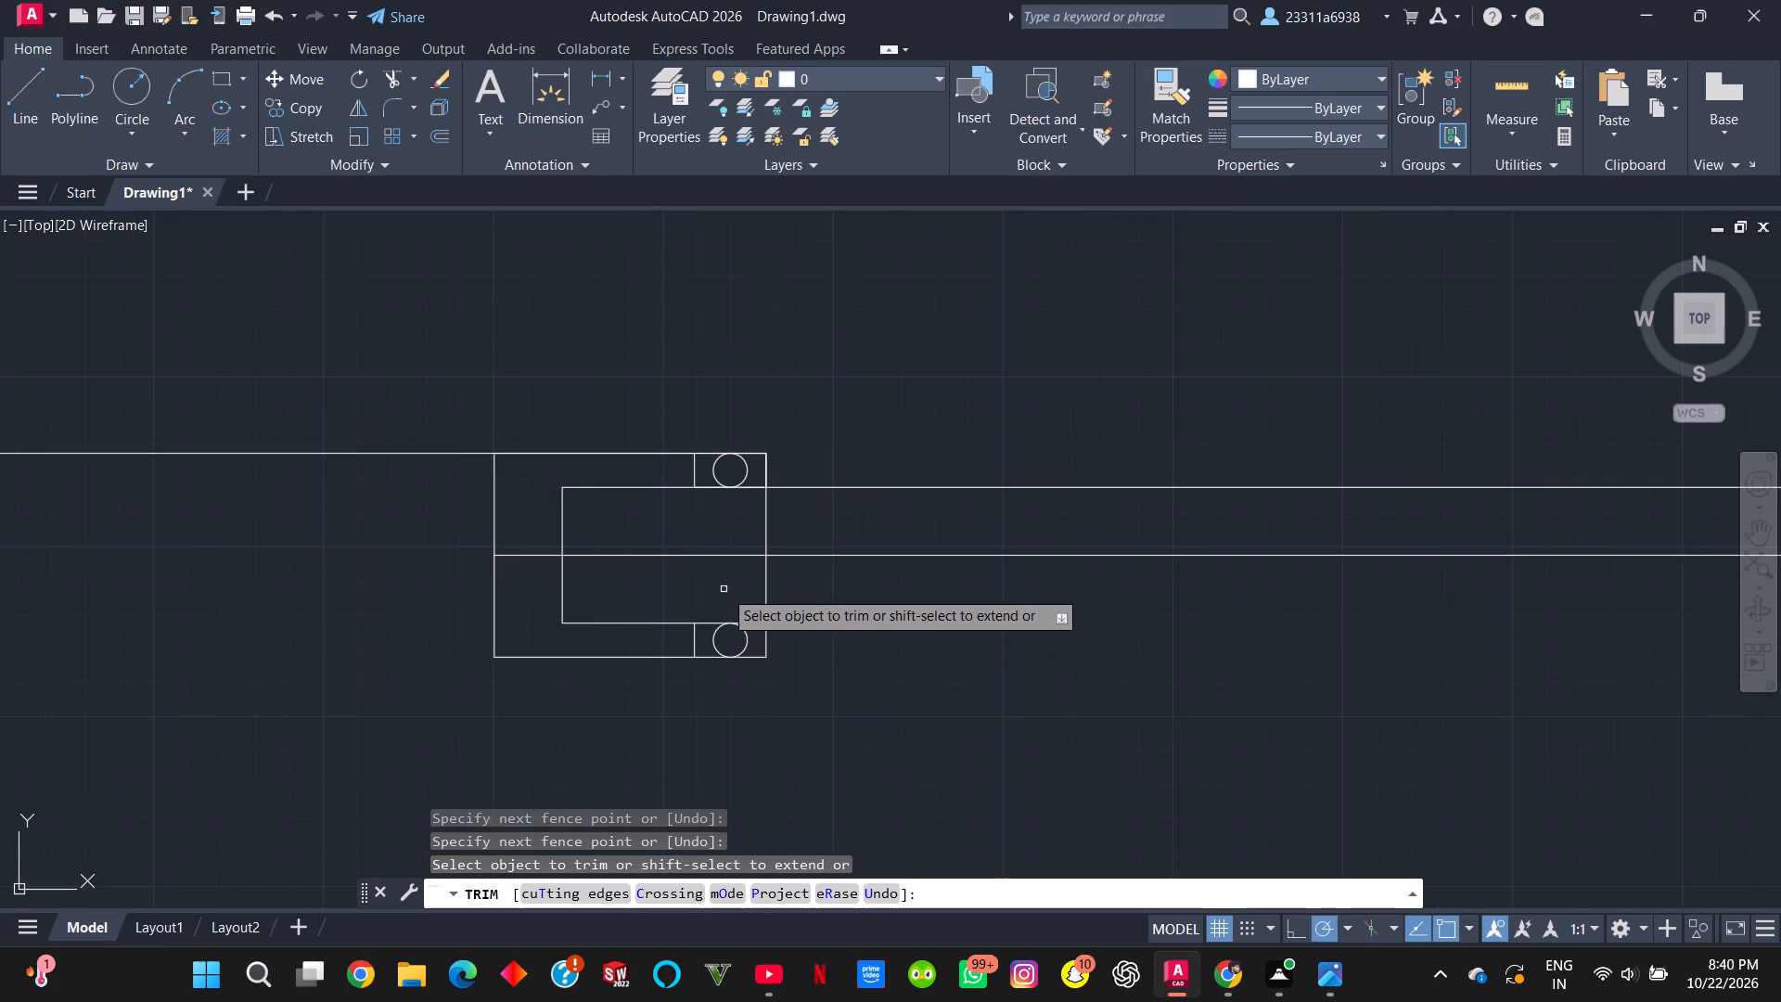
pyautogui.scroll(-1, 712, 522)
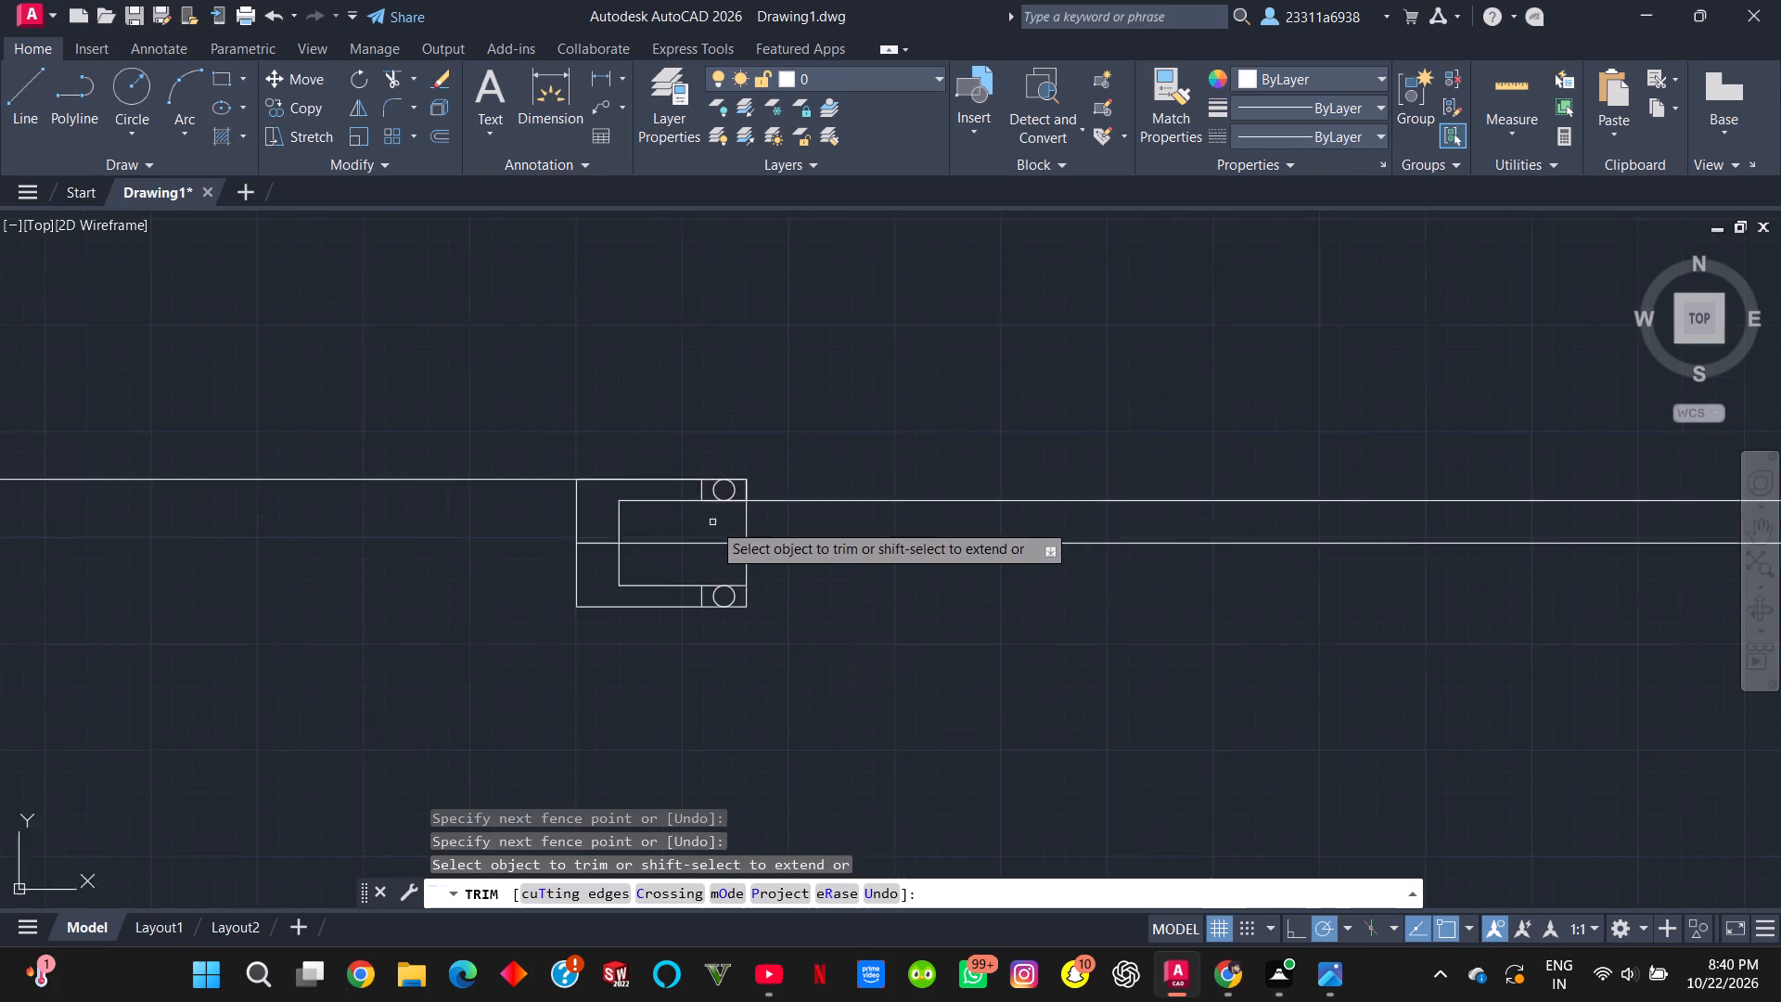
pyautogui.scroll(-1, 712, 522)
pyautogui.scroll(1, 634, 511)
pyautogui.scroll(-8, 634, 511)
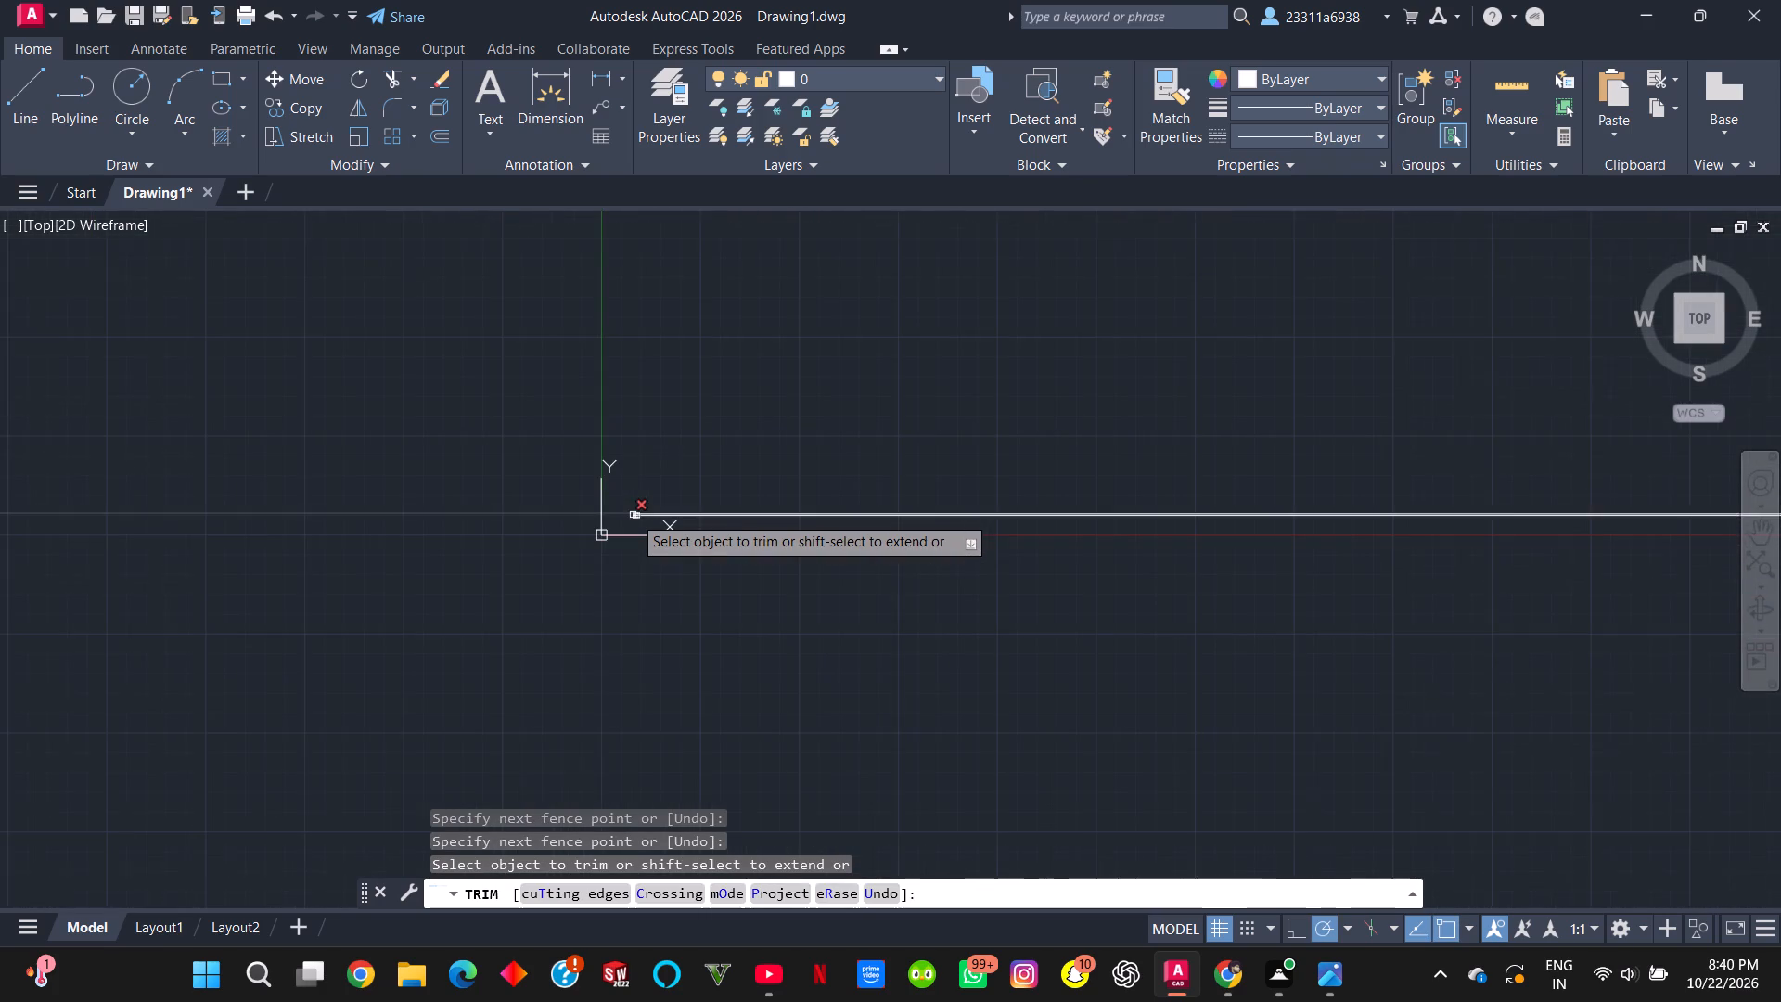
pyautogui.scroll(7, 633, 515)
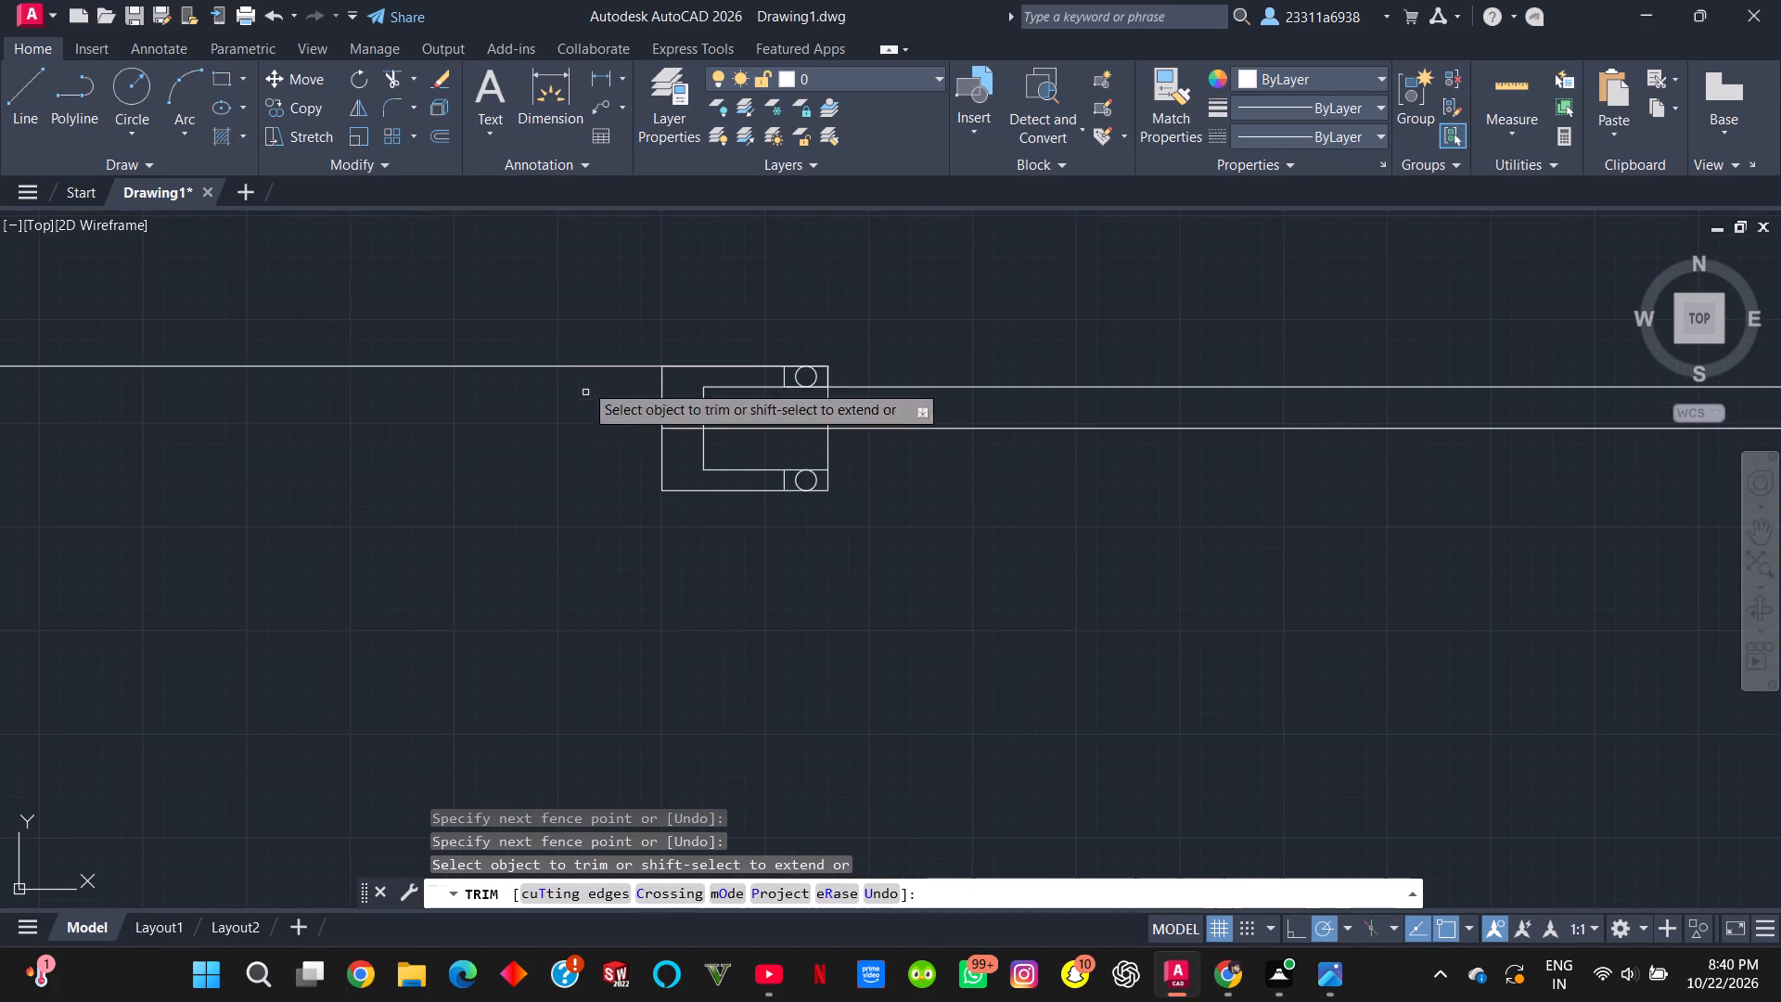
pyautogui.moveTo(560, 330); pyautogui.dragTo(509, 408)
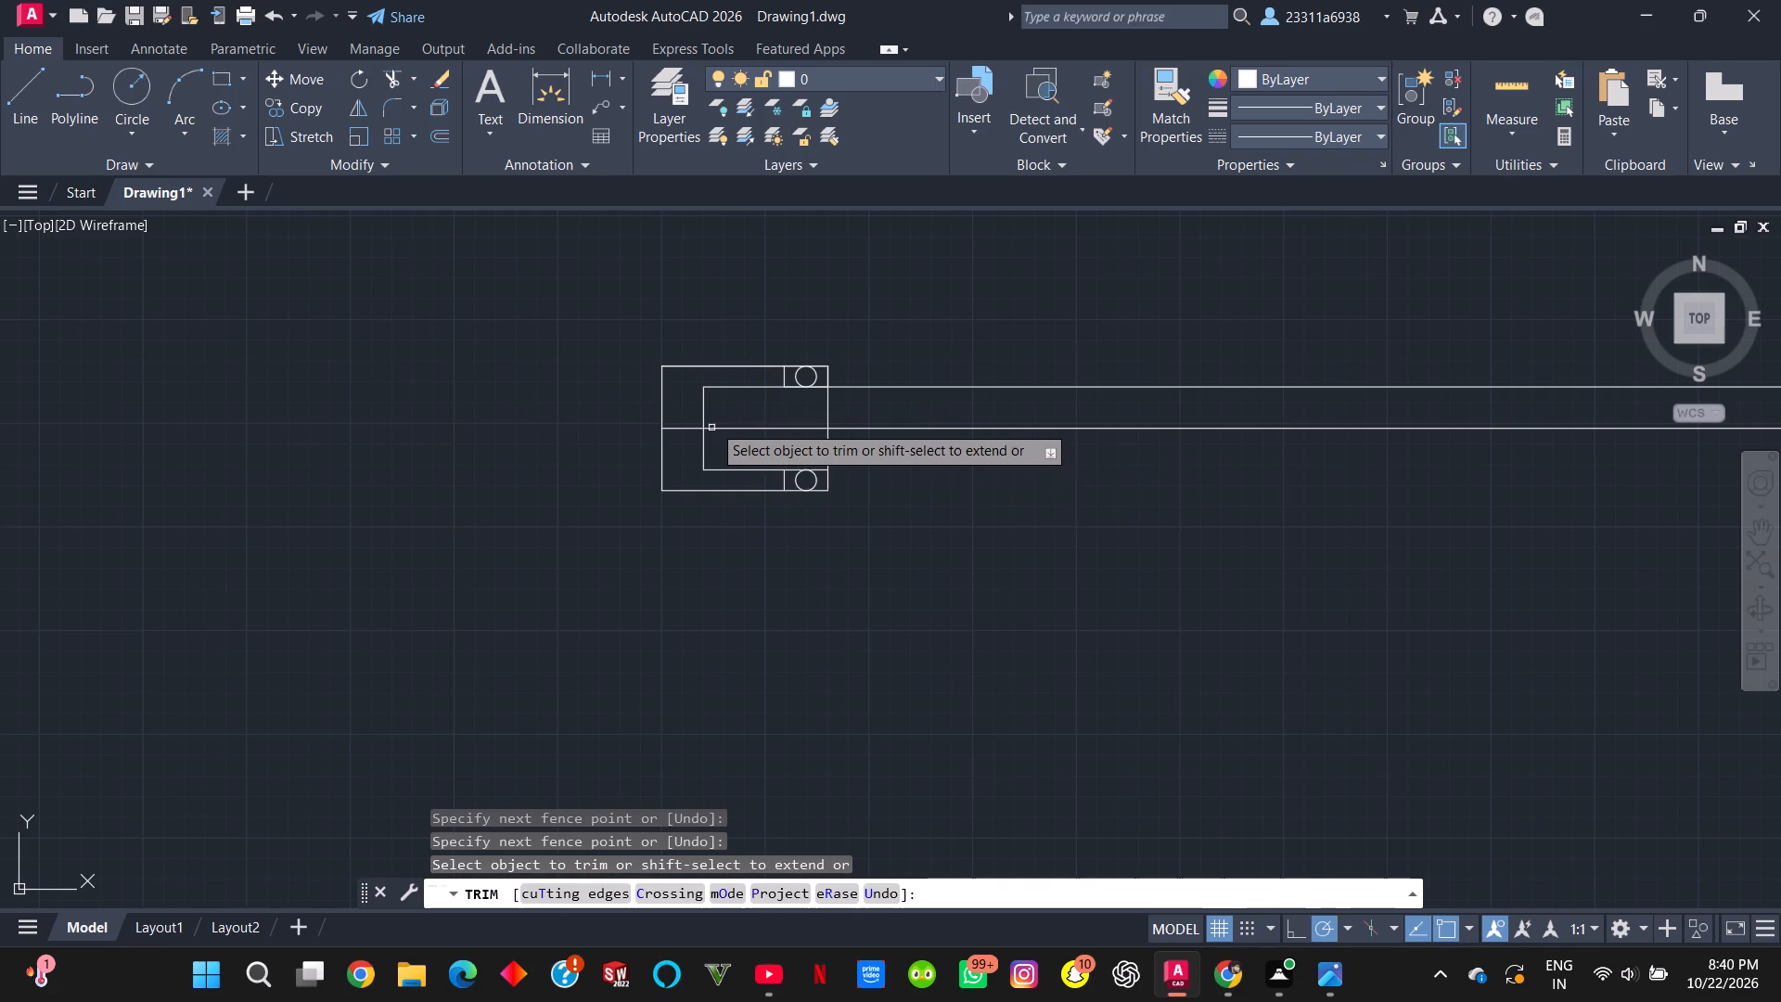
pyautogui.scroll(1, 717, 410)
pyautogui.scroll(-3, 1345, 312)
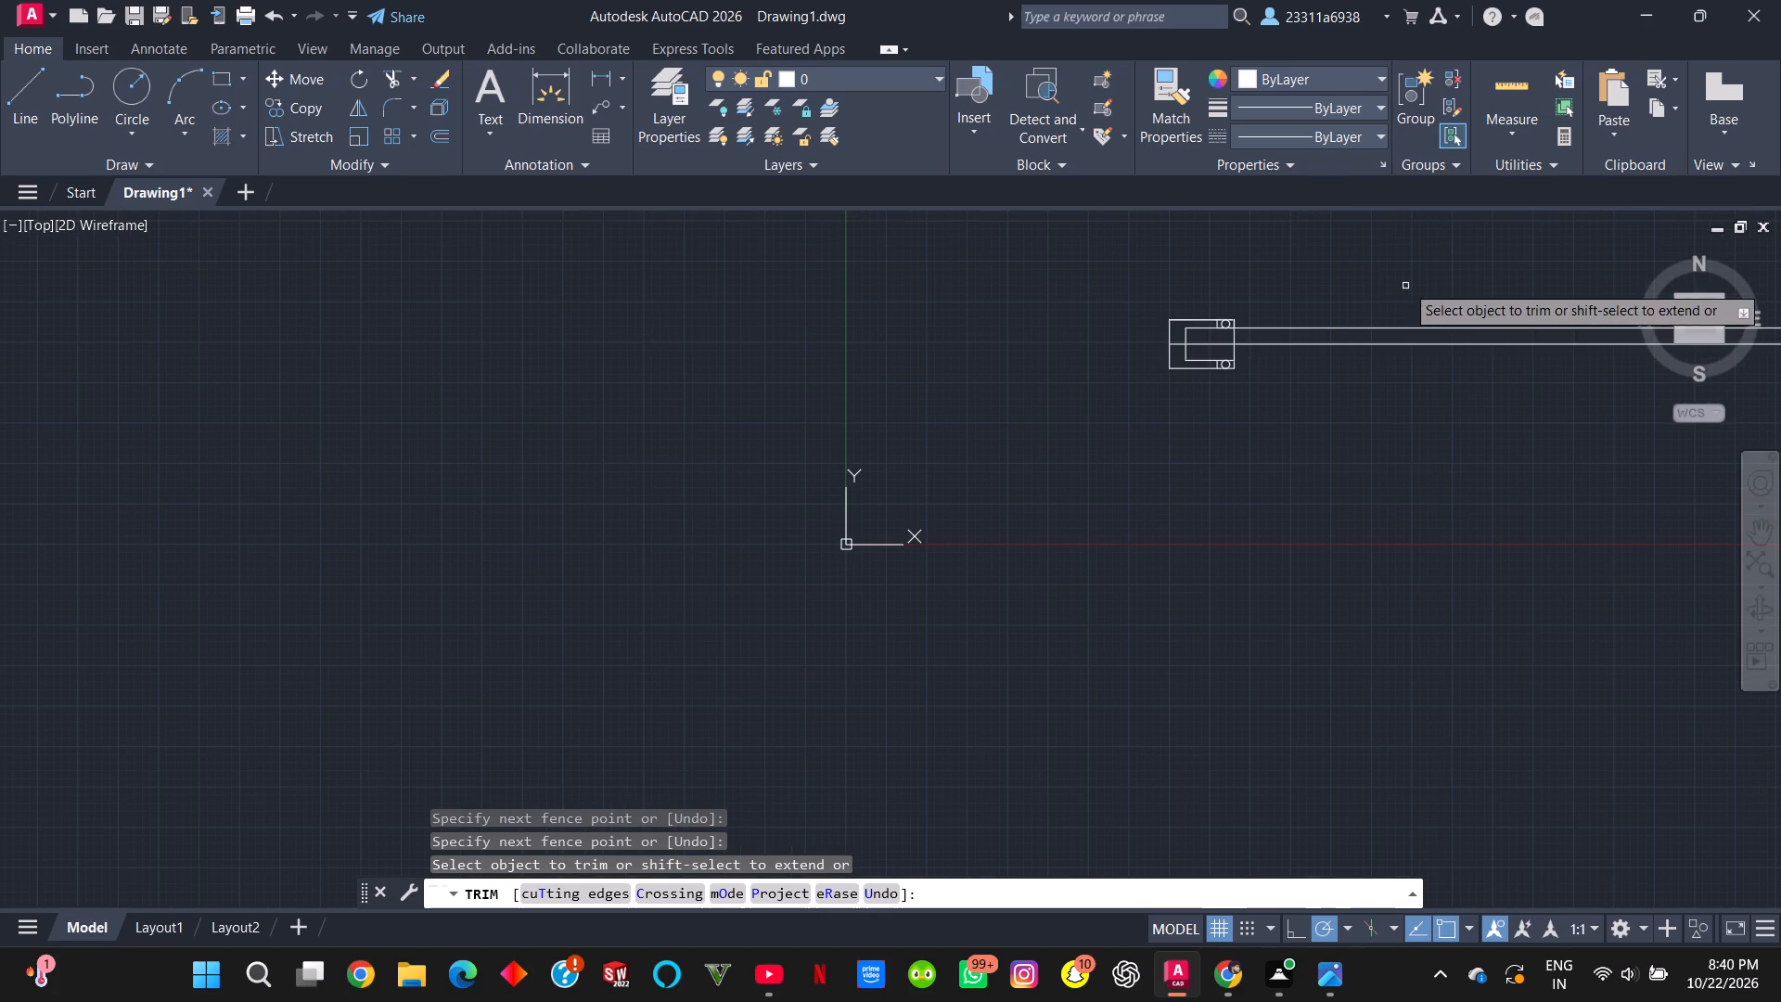
pyautogui.moveTo(1406, 288); pyautogui.dragTo(1402, 397)
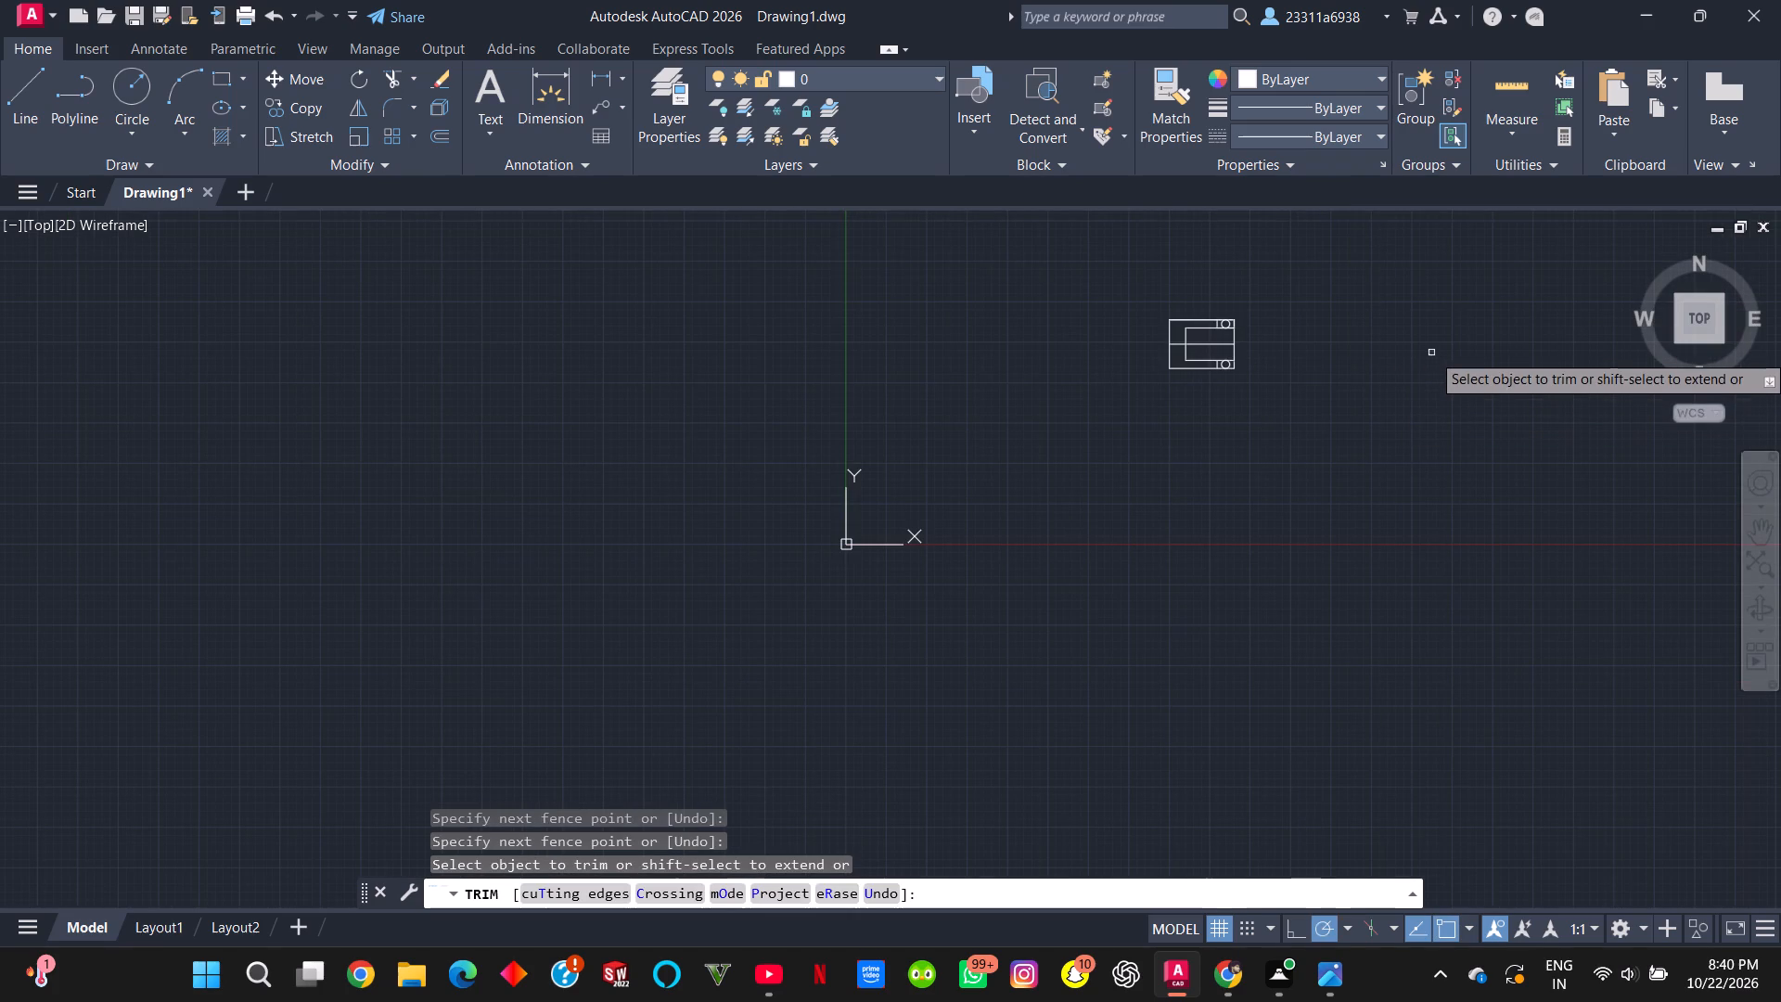
# Draw lines from the rectangle's upper-left corner: 3 units up, 1 unit to the right, and another 0.5 unit to the right.
pyautogui.scroll(1, 1234, 252)
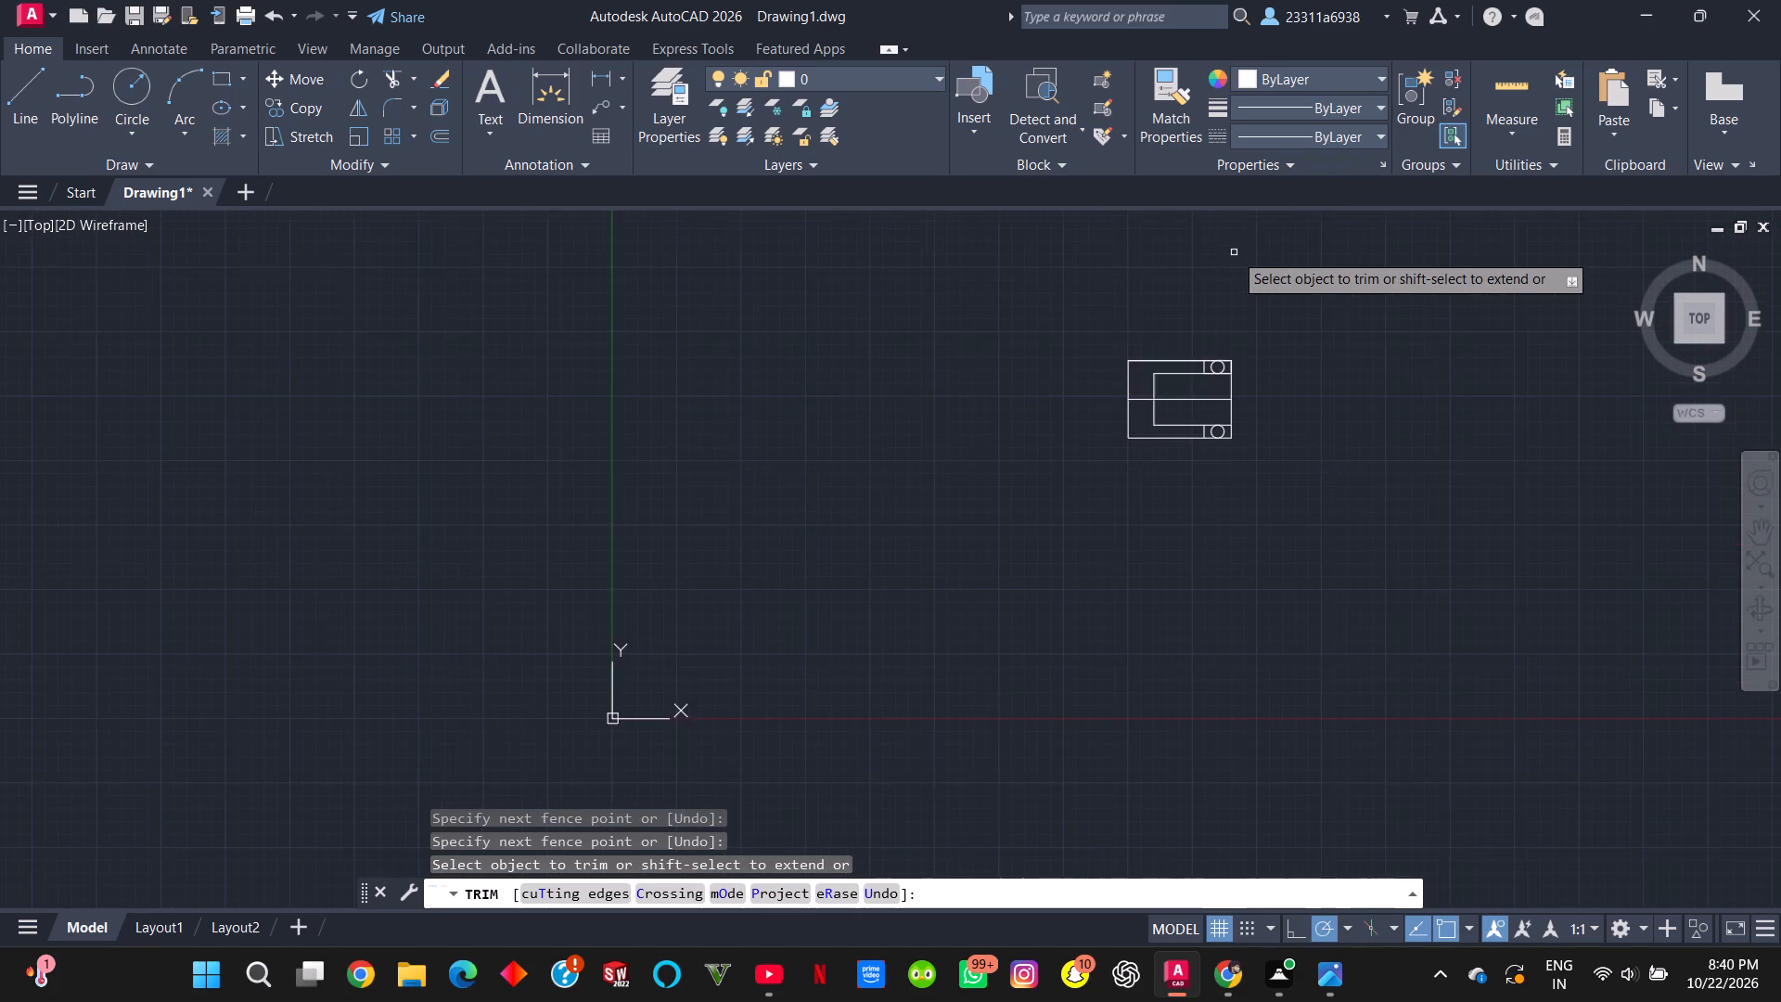
pyautogui.scroll(2, 1234, 252)
pyautogui.click(20, 95)
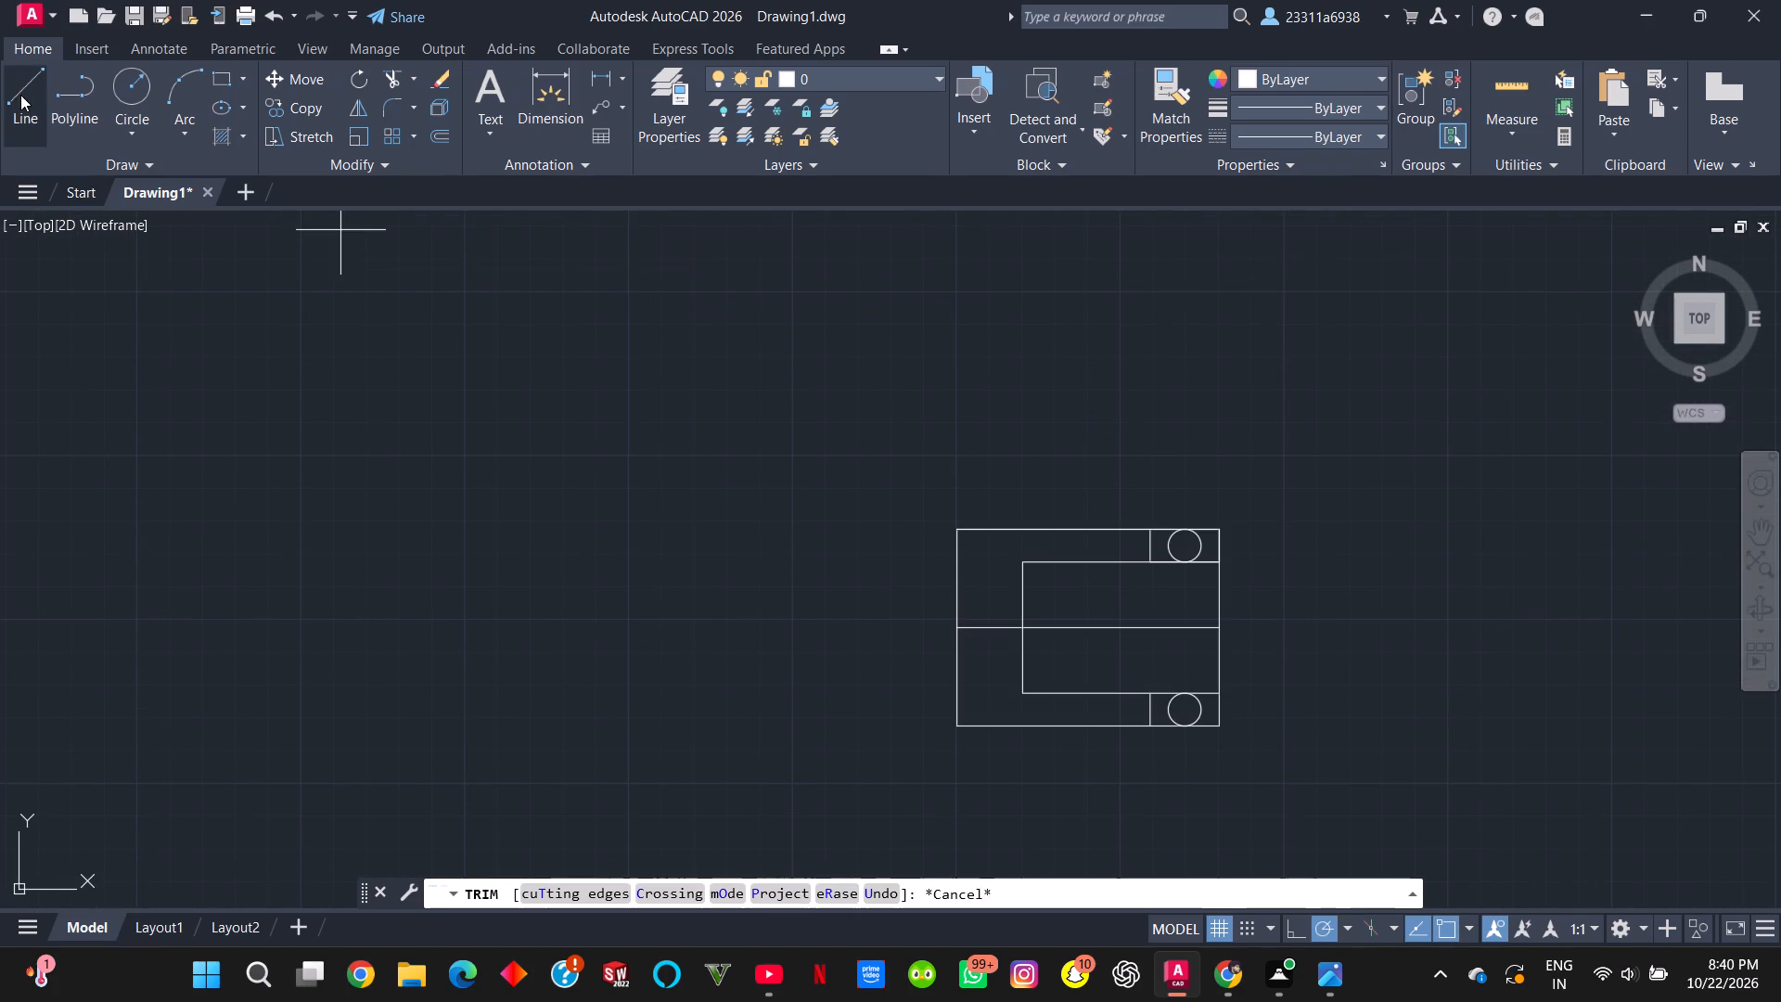
pyautogui.click(953, 533)
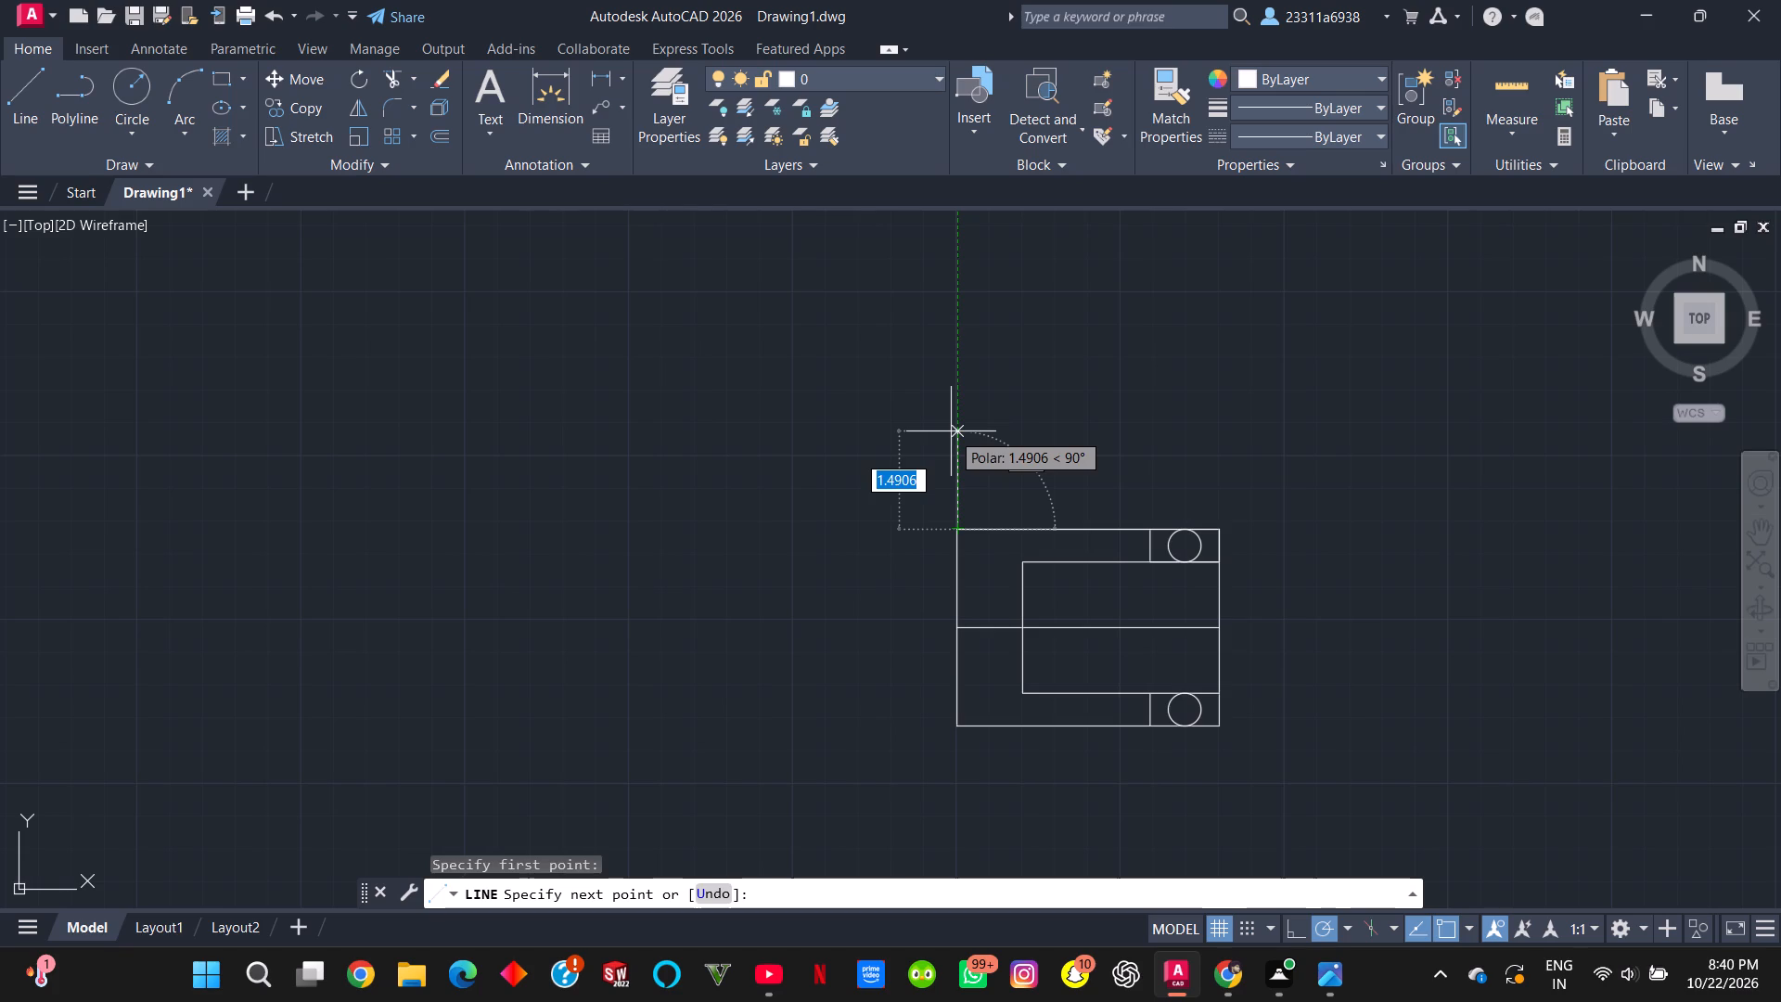
pyautogui.write('1.')
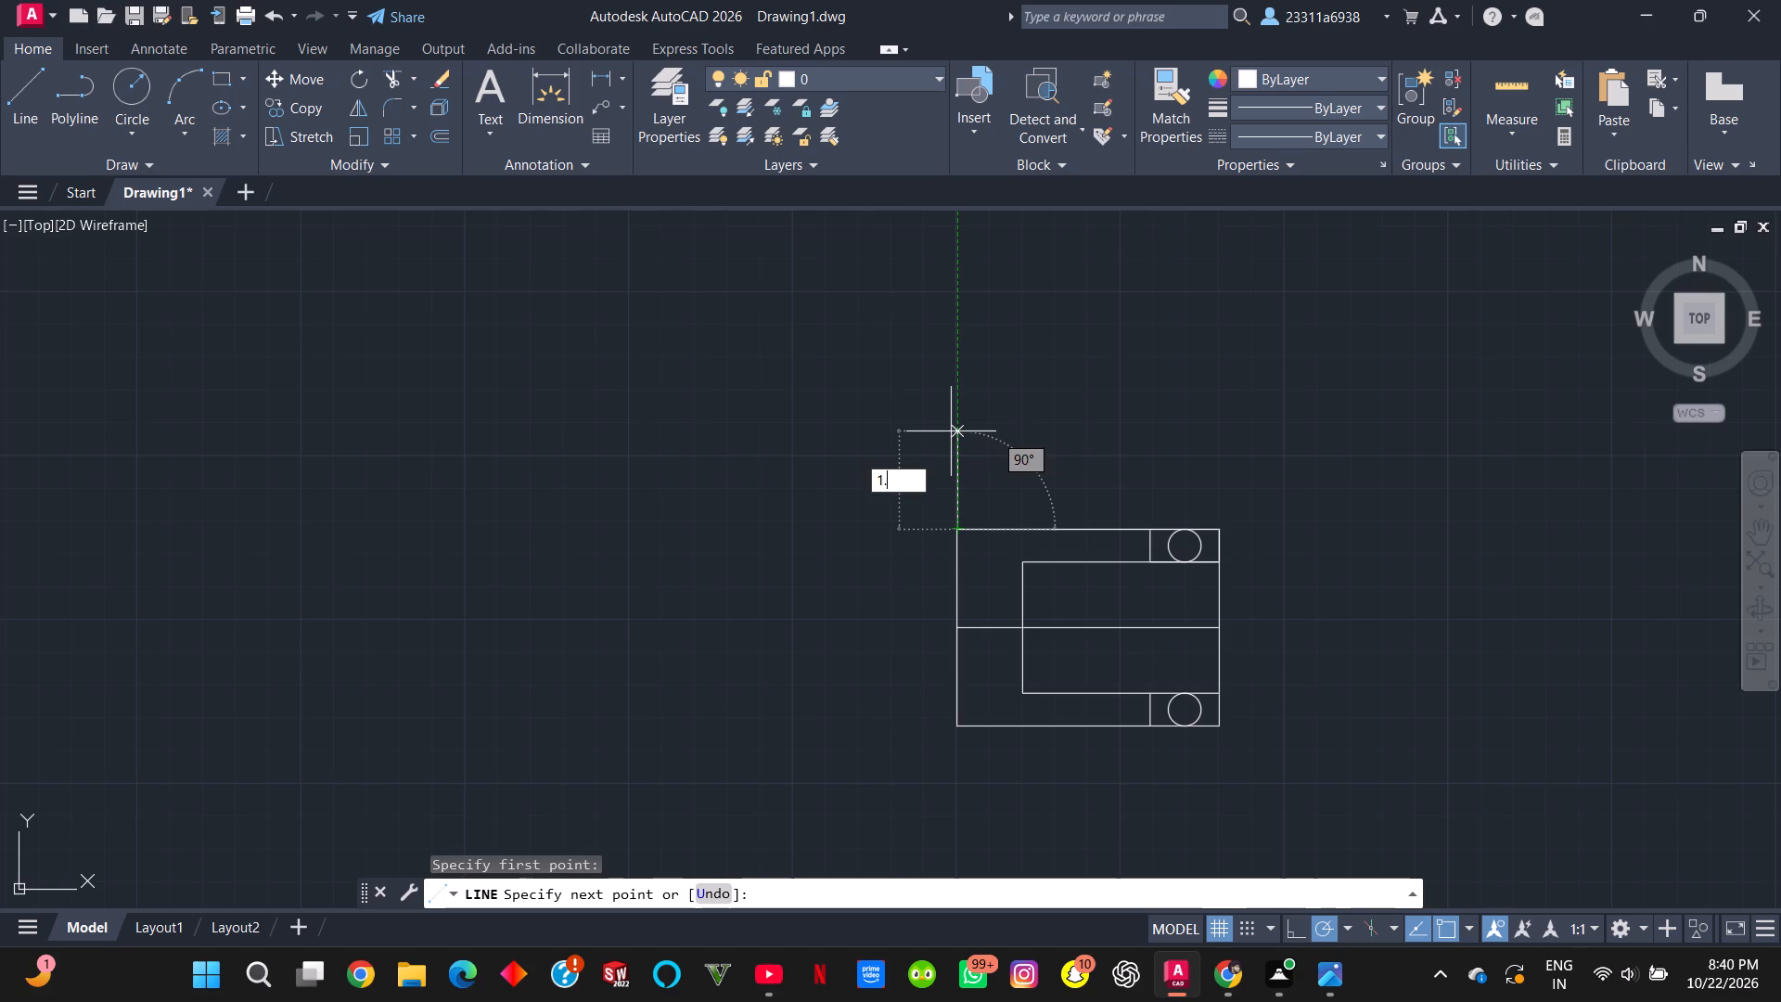
pyautogui.press('BackSpace')
pyautogui.press('BackSpace')
pyautogui.press('3')
pyautogui.press('Return')
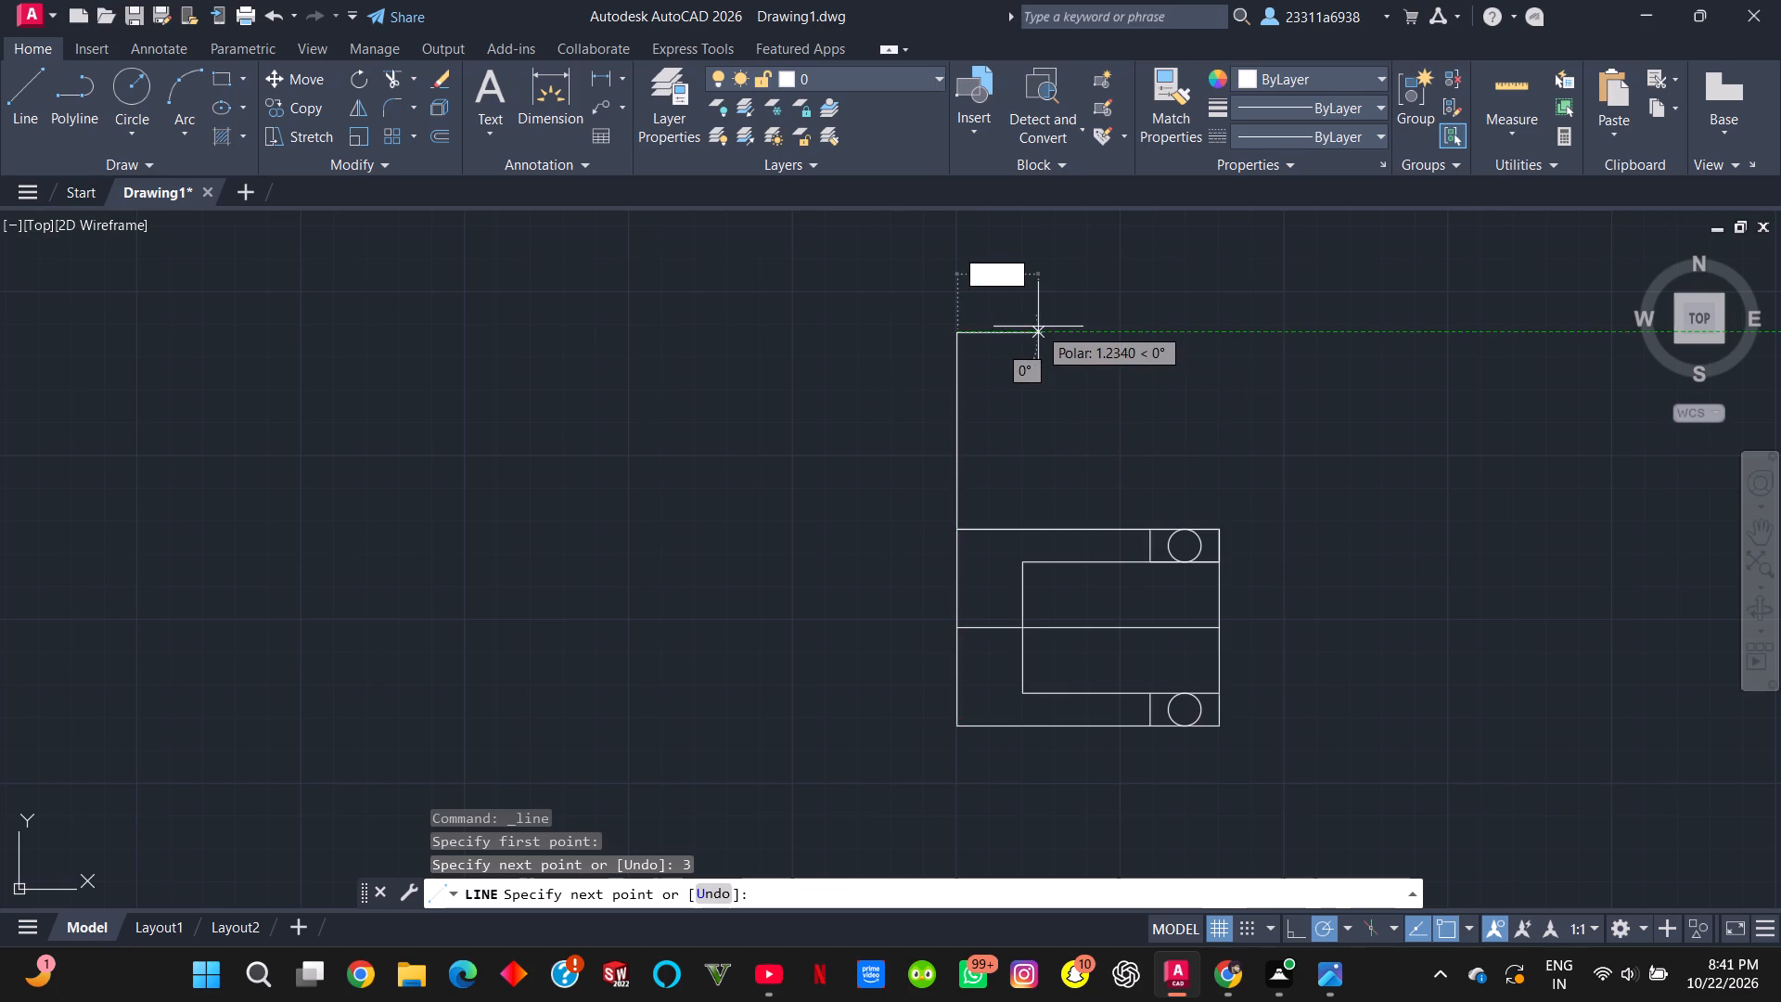
pyautogui.press('1')
pyautogui.press('Return')
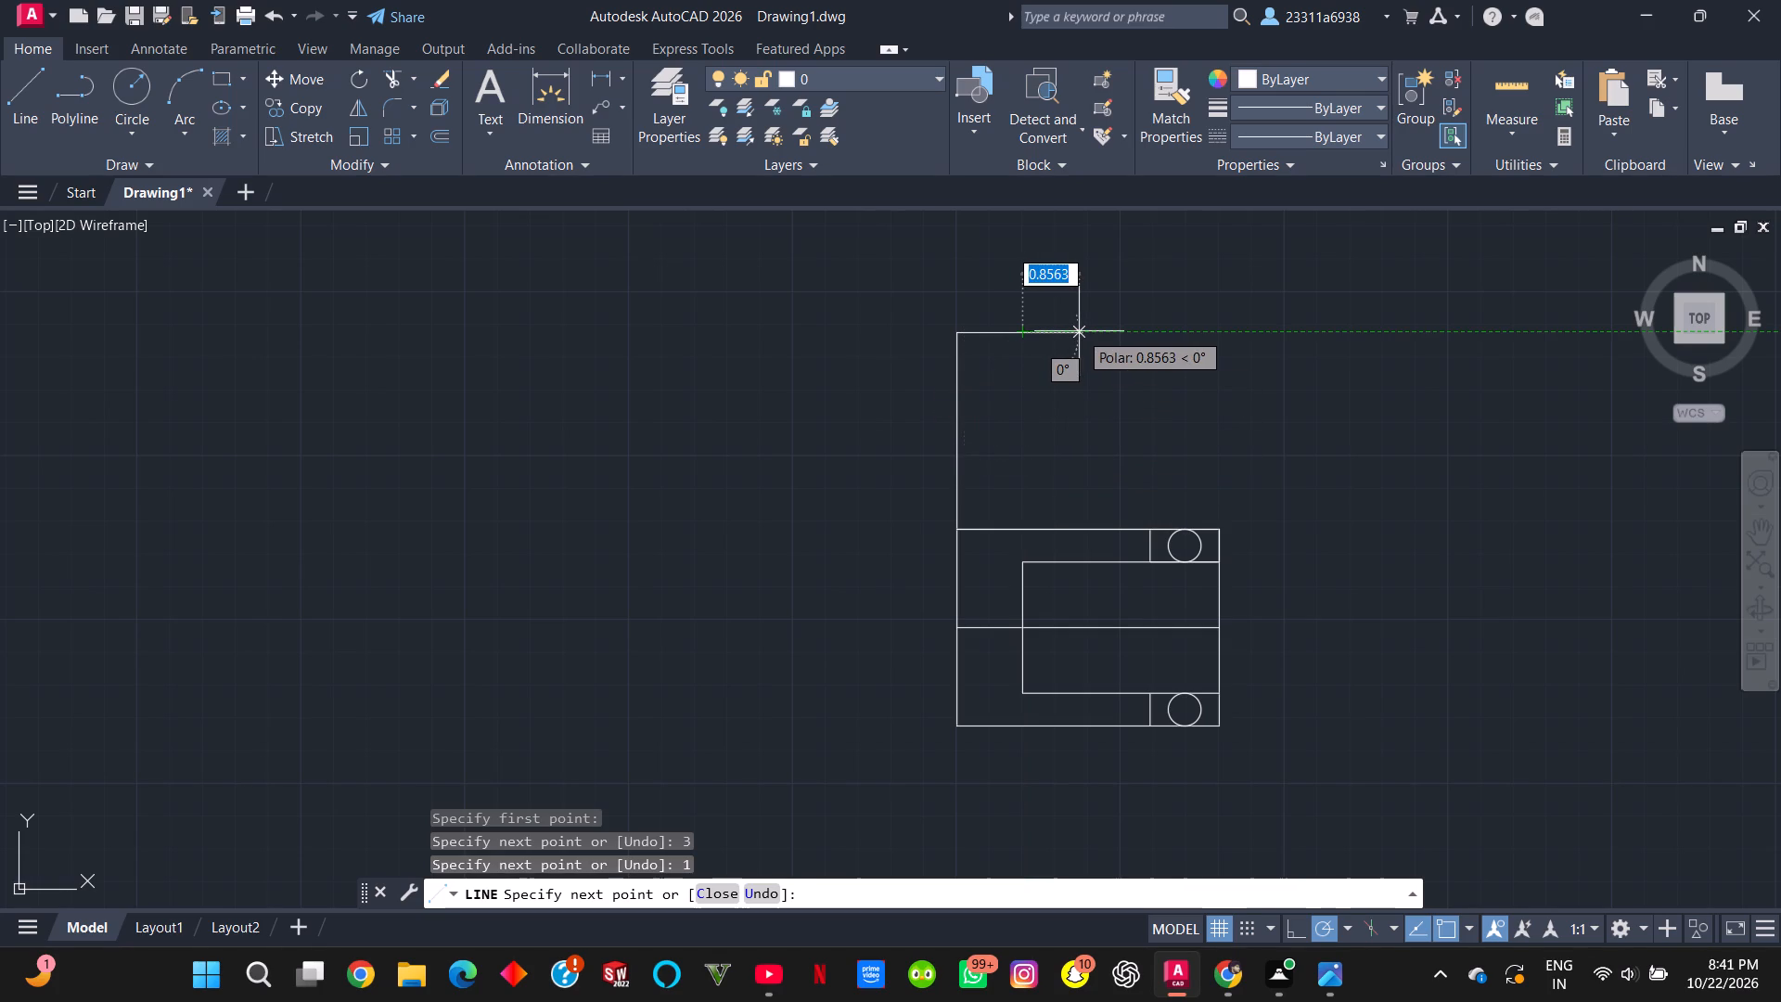
pyautogui.write('0.5')
pyautogui.press('Return')
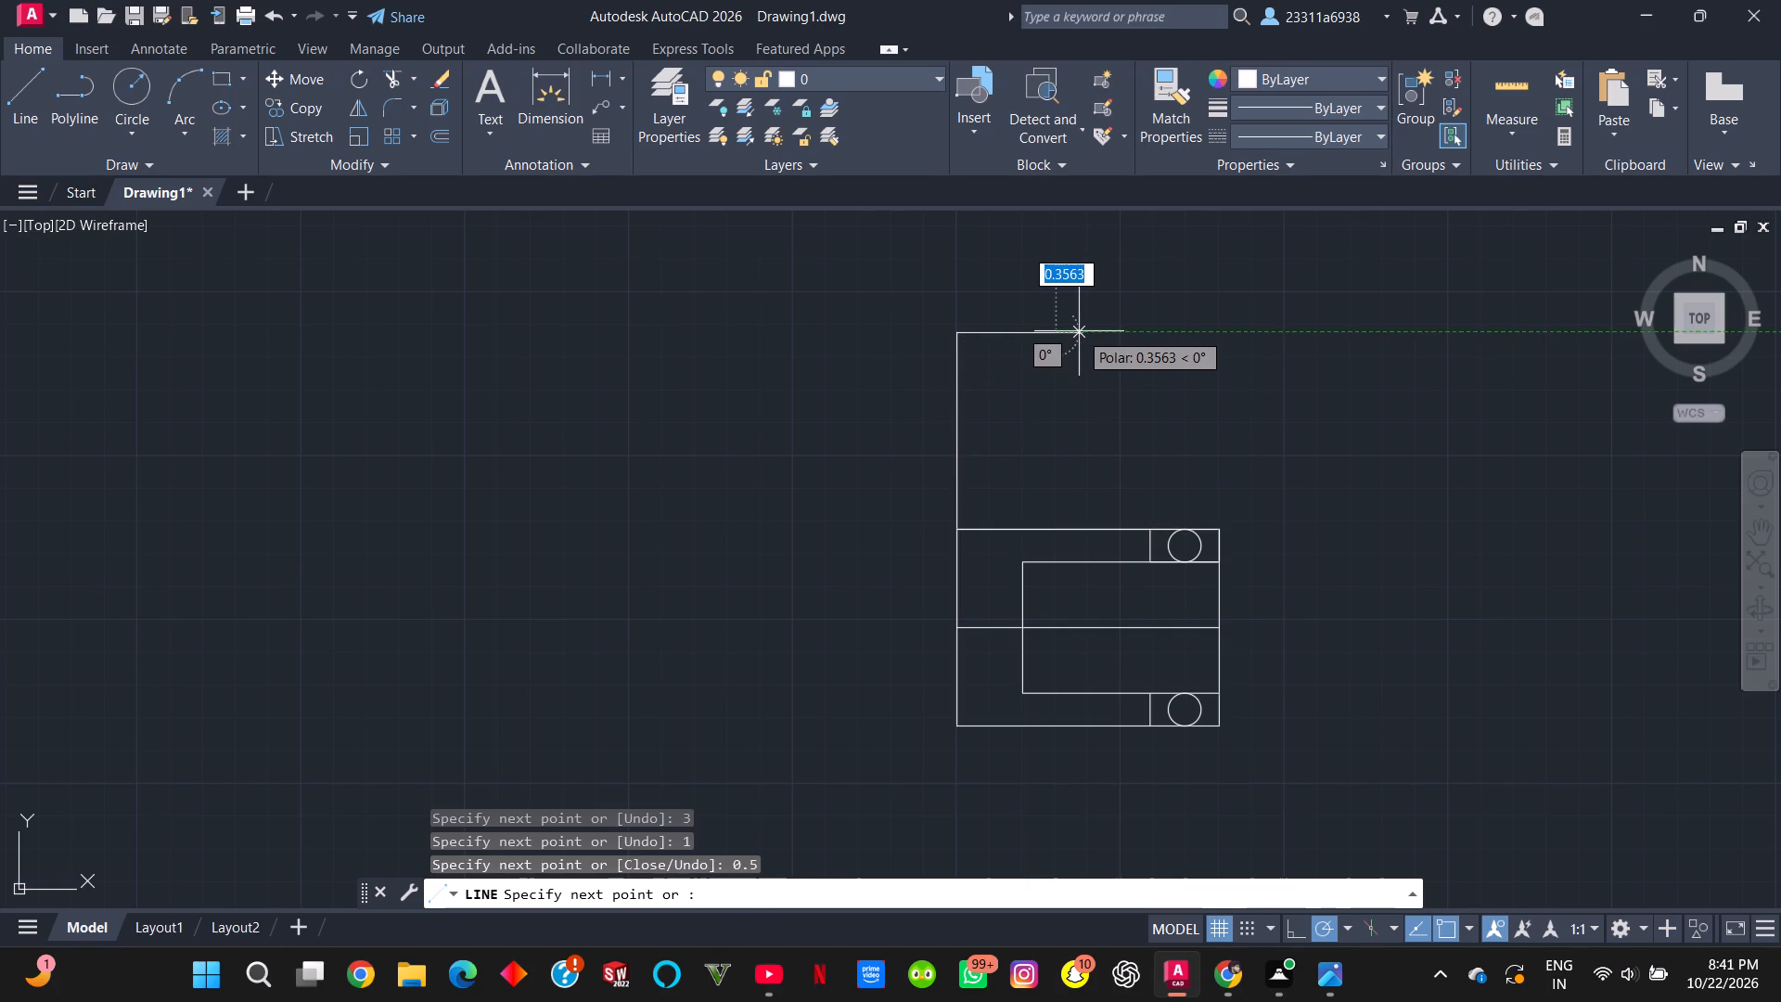
# Continue the line straight down 3 units to the rectangle's top edge and another 3 units to its bottom edge.
pyautogui.click(1057, 527)
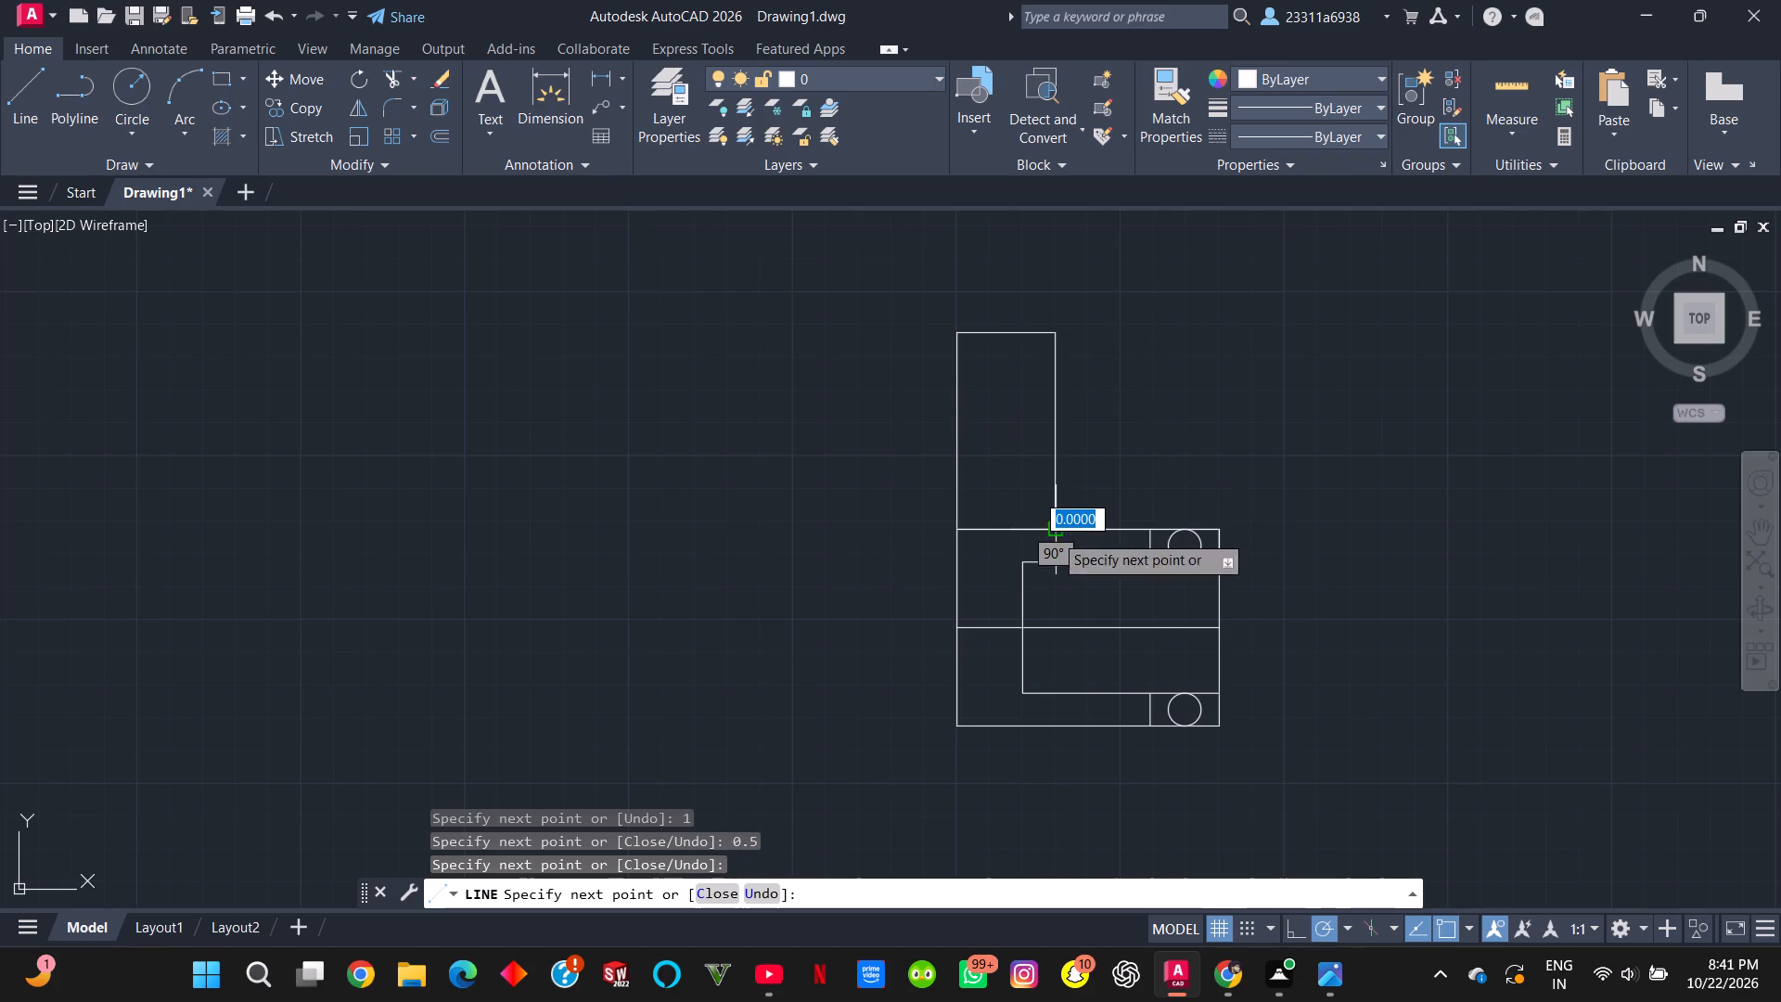
pyautogui.click(1057, 725)
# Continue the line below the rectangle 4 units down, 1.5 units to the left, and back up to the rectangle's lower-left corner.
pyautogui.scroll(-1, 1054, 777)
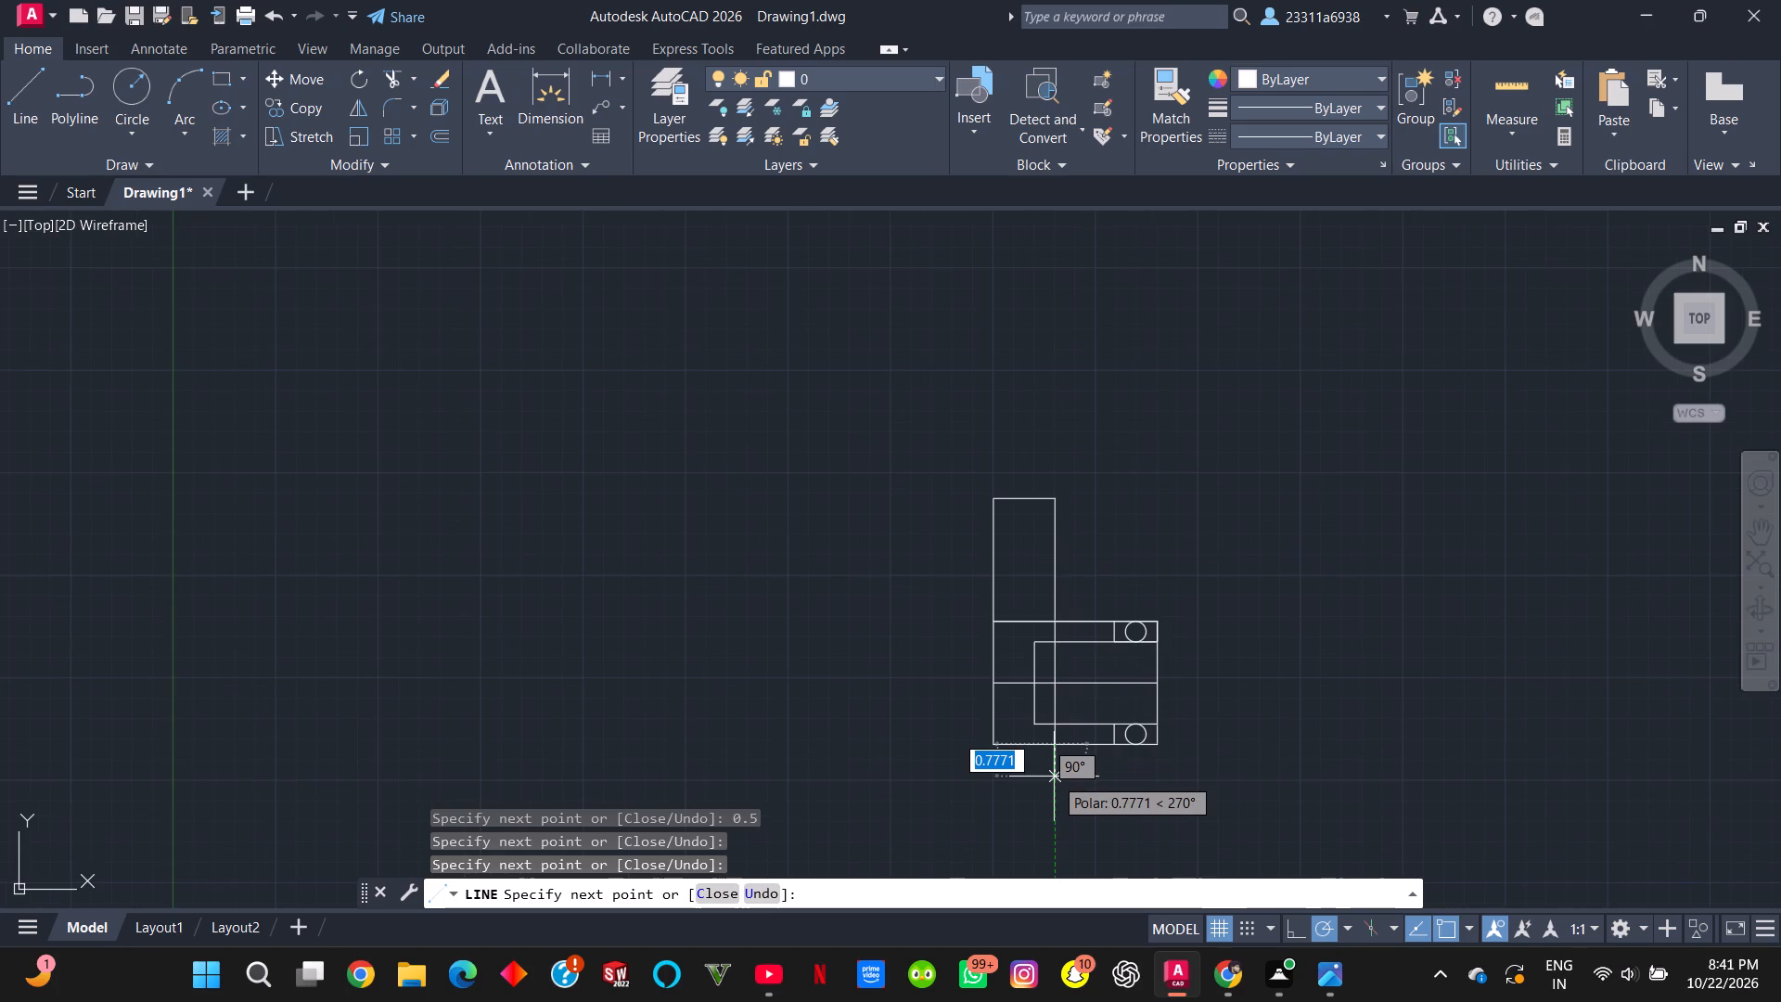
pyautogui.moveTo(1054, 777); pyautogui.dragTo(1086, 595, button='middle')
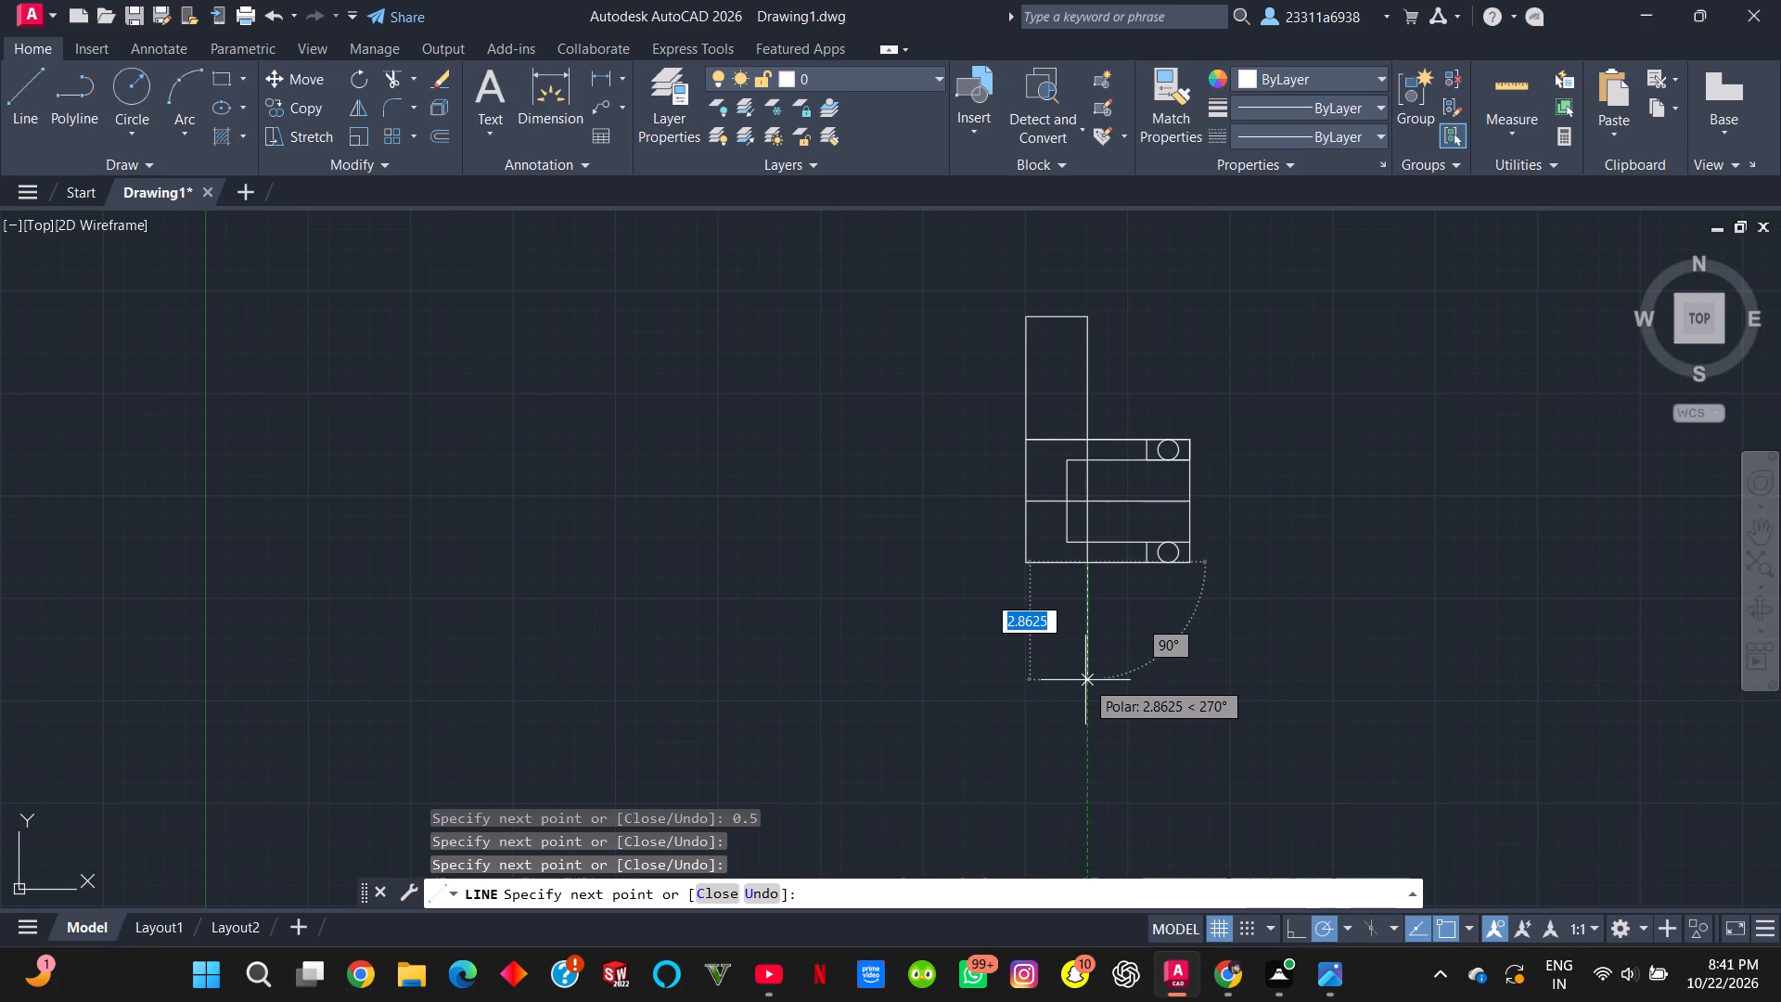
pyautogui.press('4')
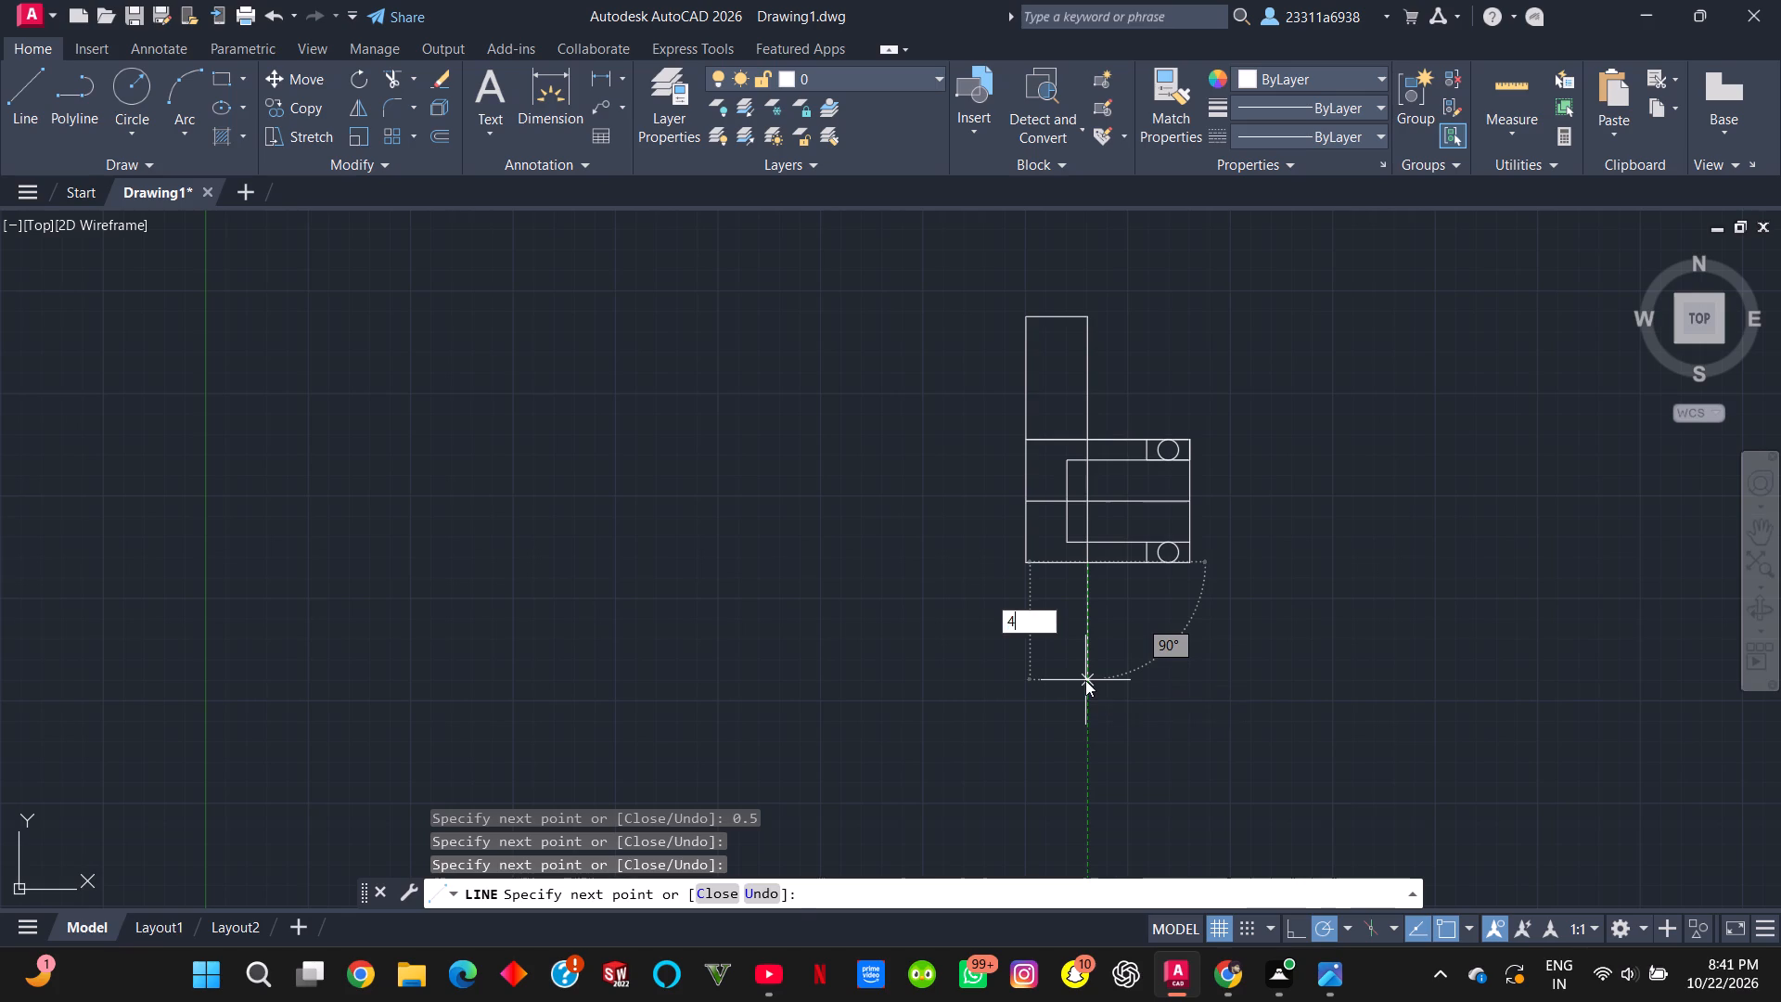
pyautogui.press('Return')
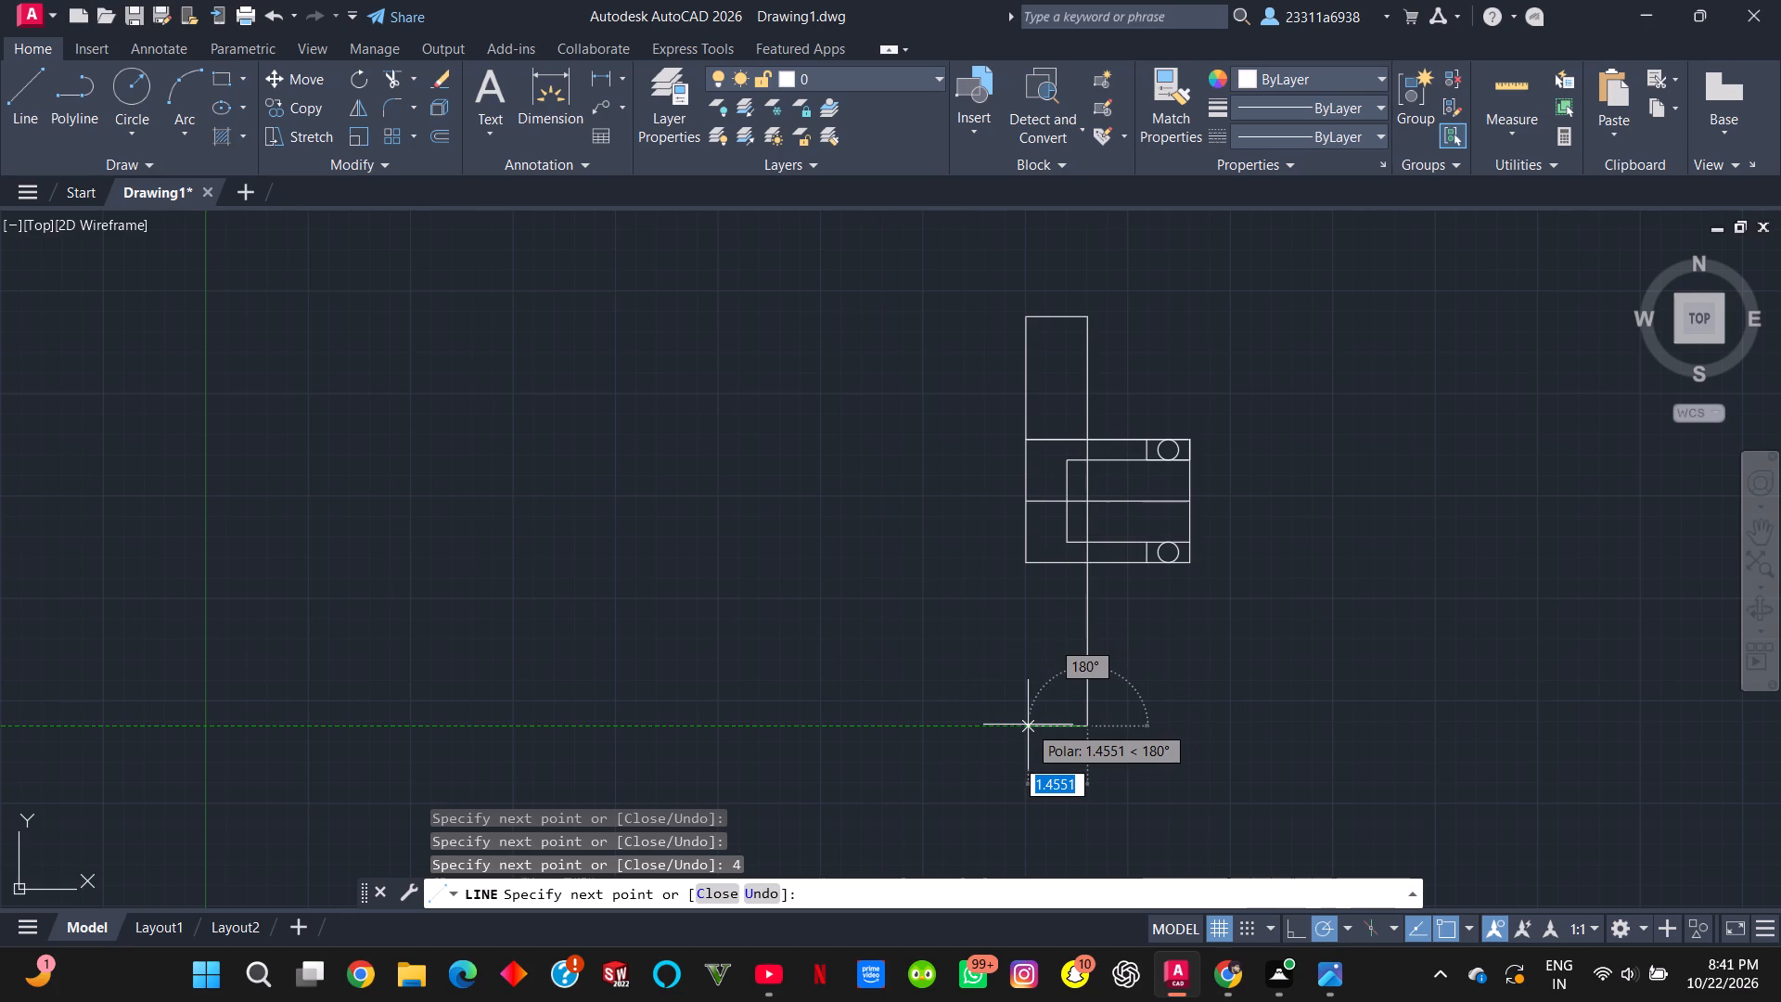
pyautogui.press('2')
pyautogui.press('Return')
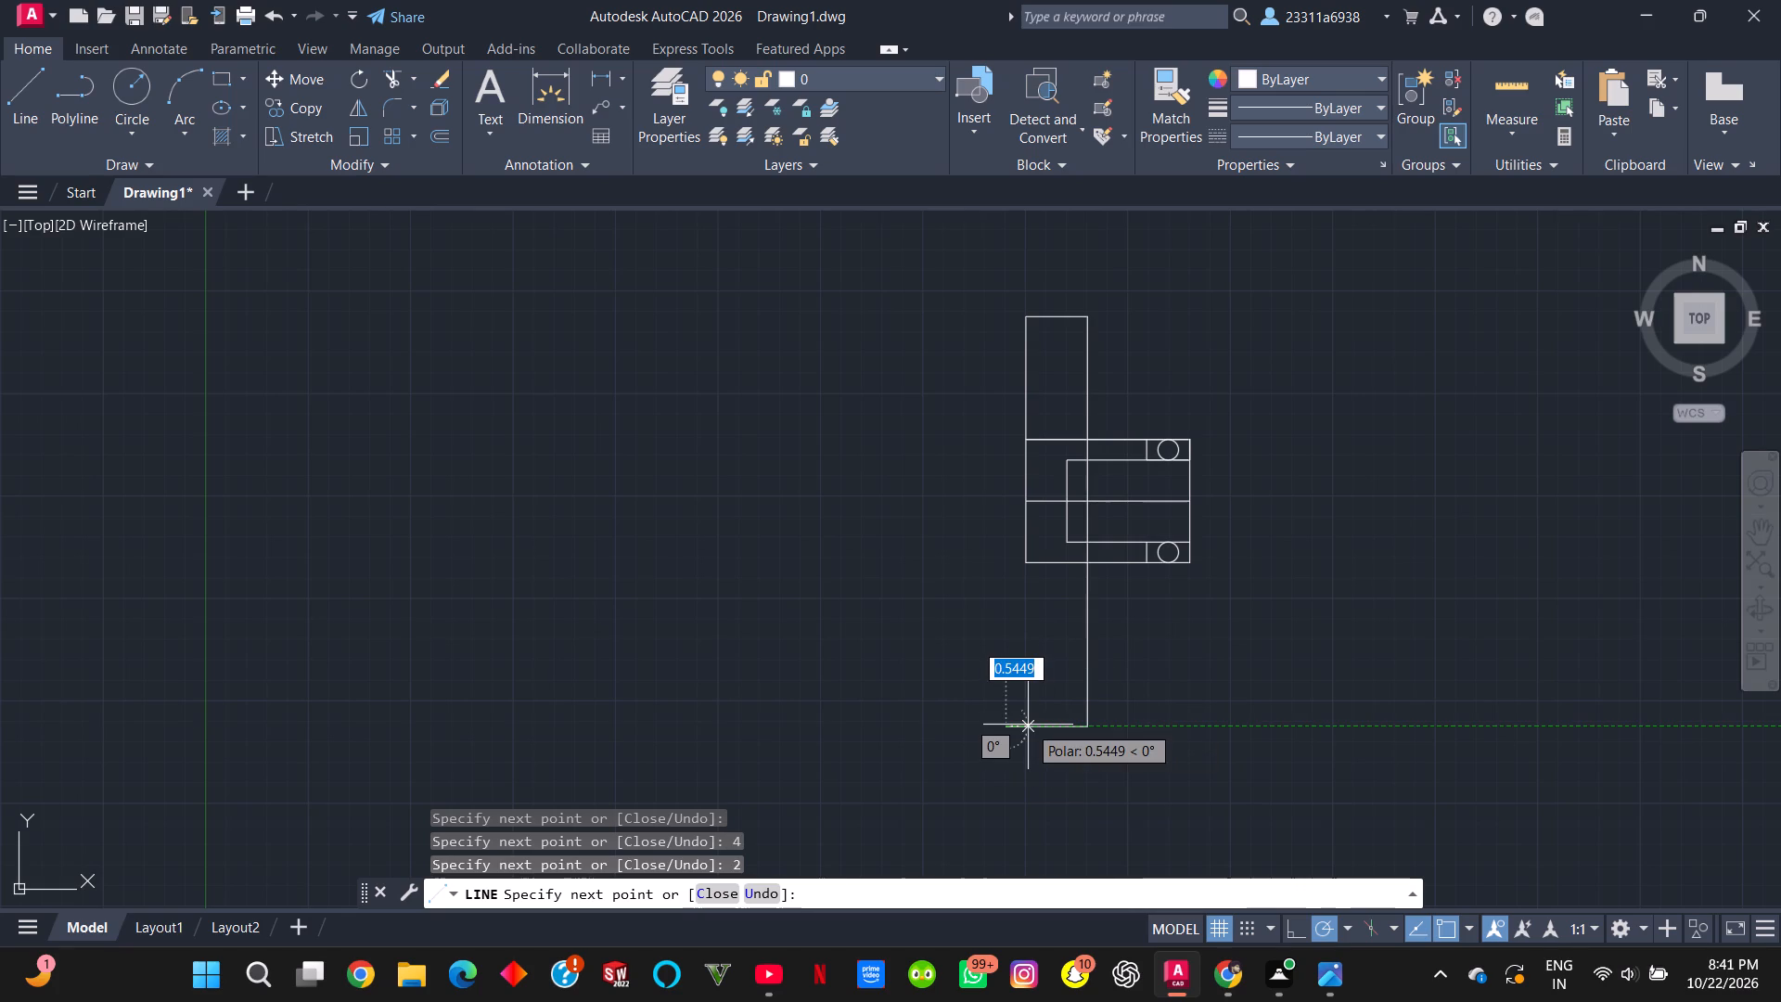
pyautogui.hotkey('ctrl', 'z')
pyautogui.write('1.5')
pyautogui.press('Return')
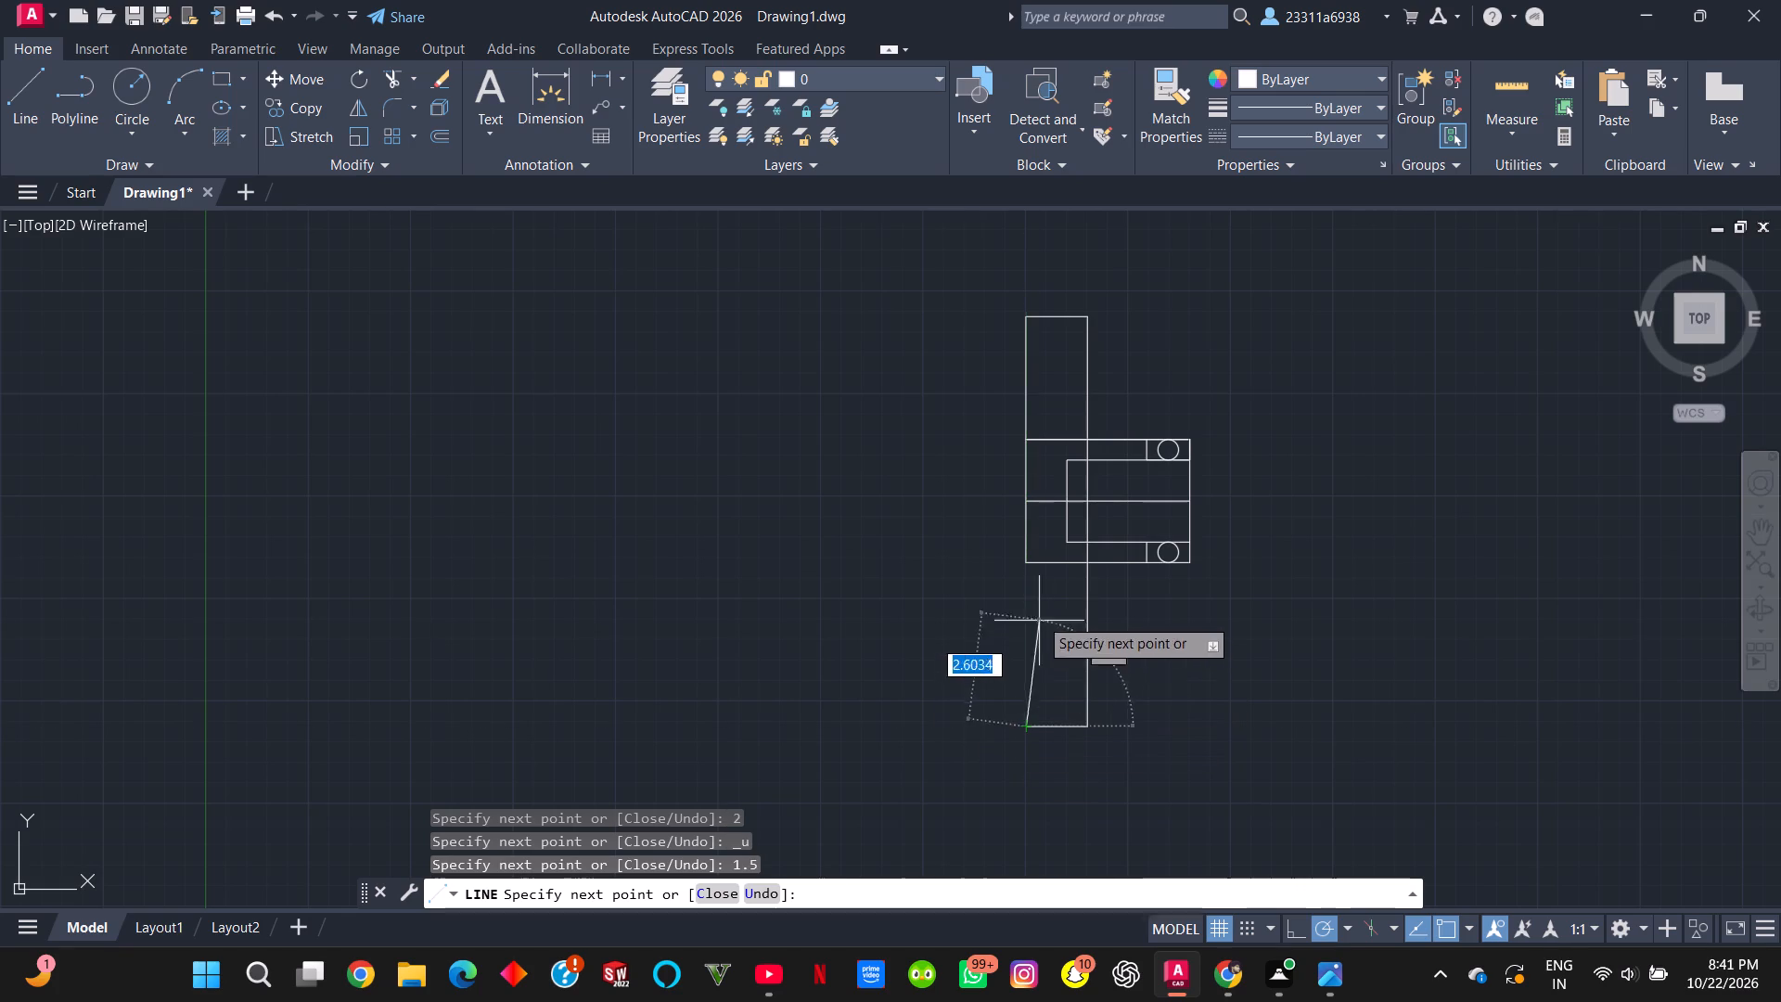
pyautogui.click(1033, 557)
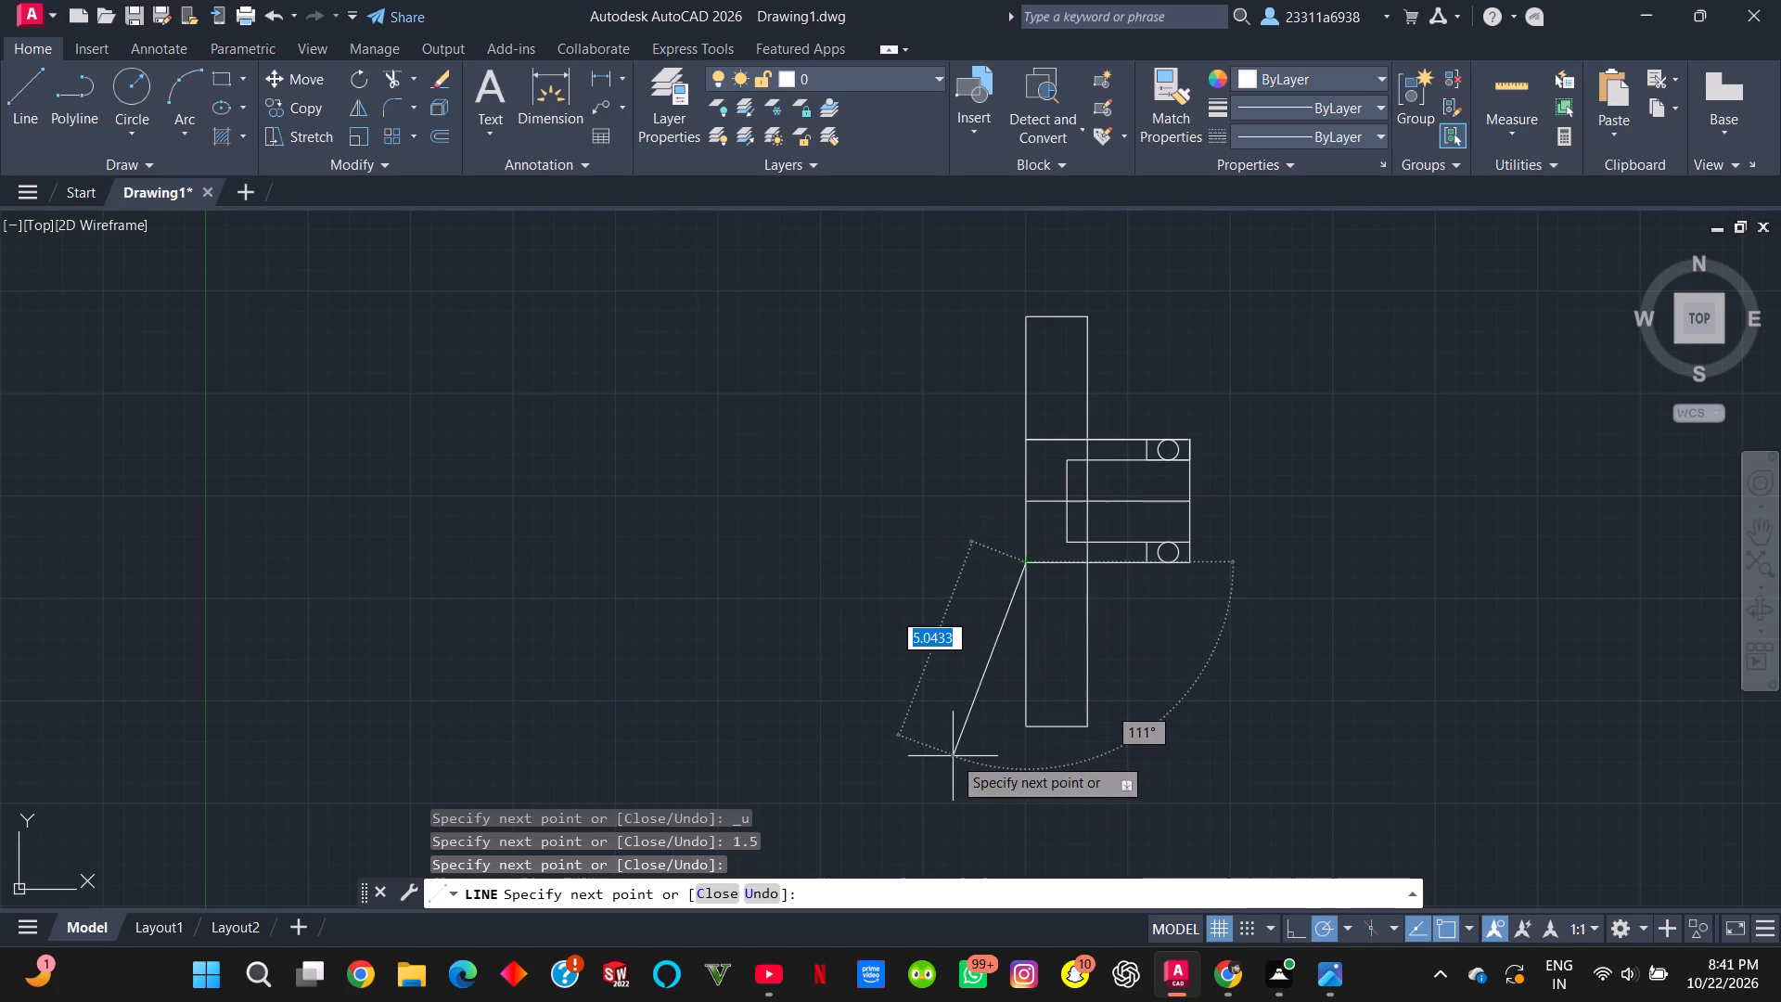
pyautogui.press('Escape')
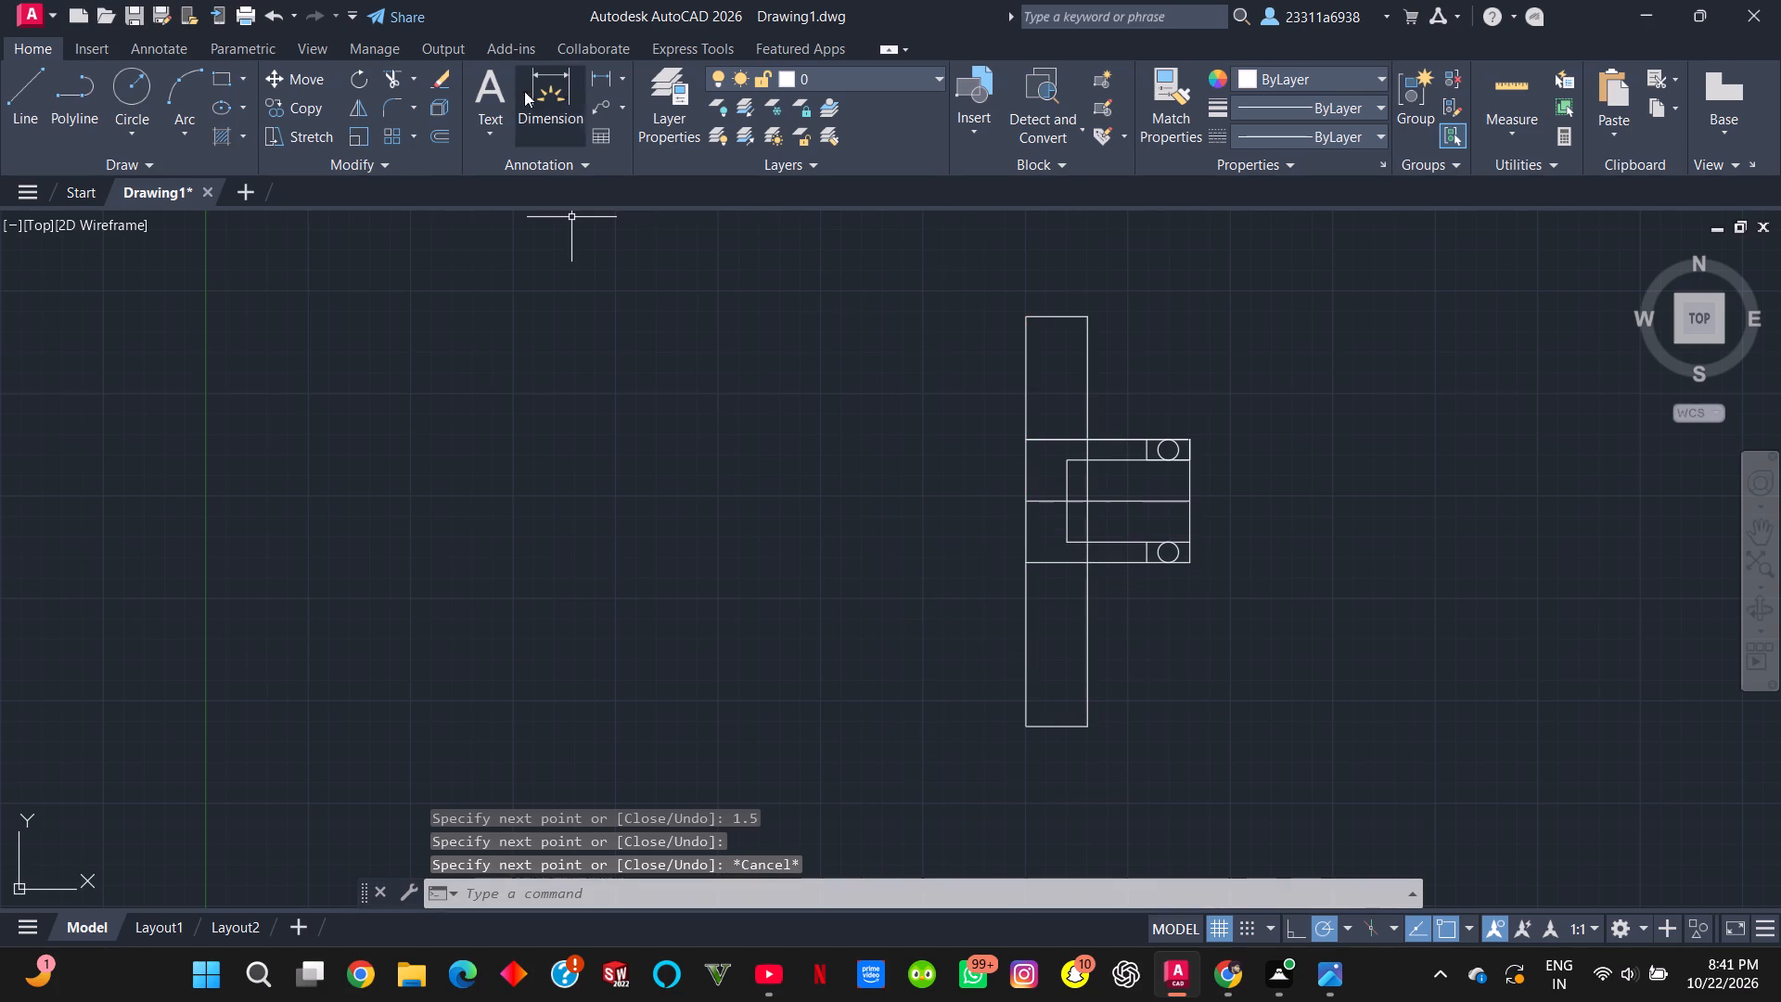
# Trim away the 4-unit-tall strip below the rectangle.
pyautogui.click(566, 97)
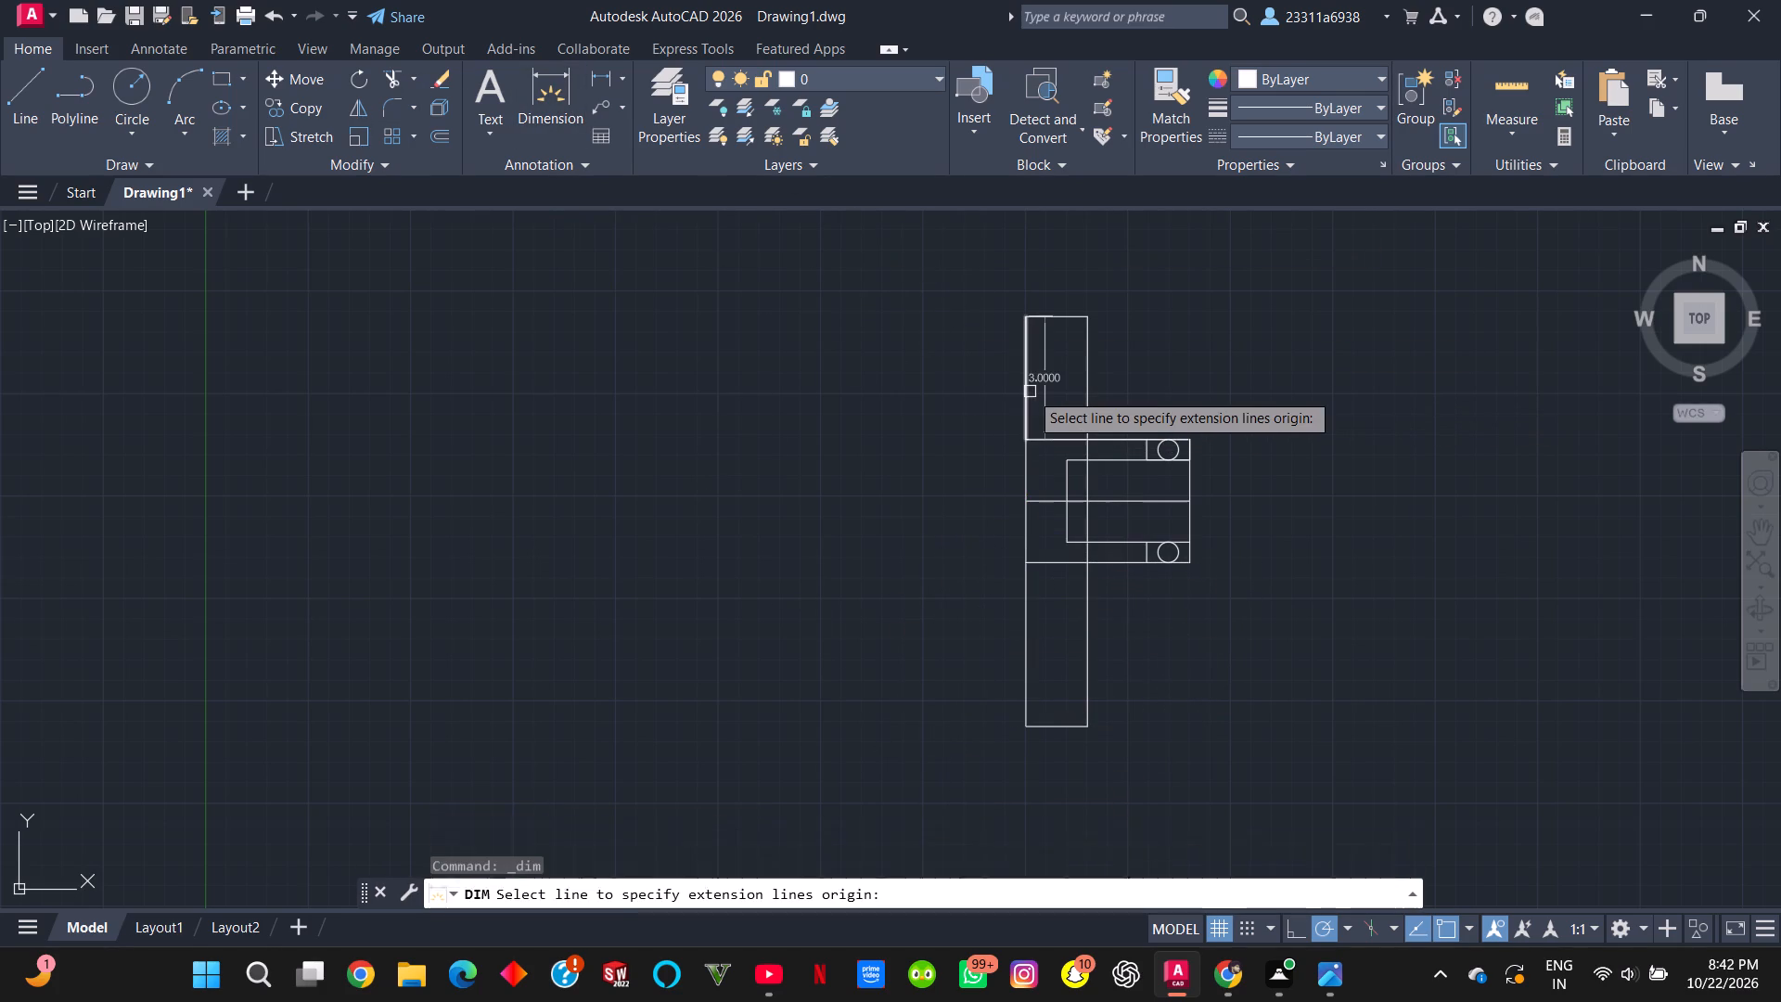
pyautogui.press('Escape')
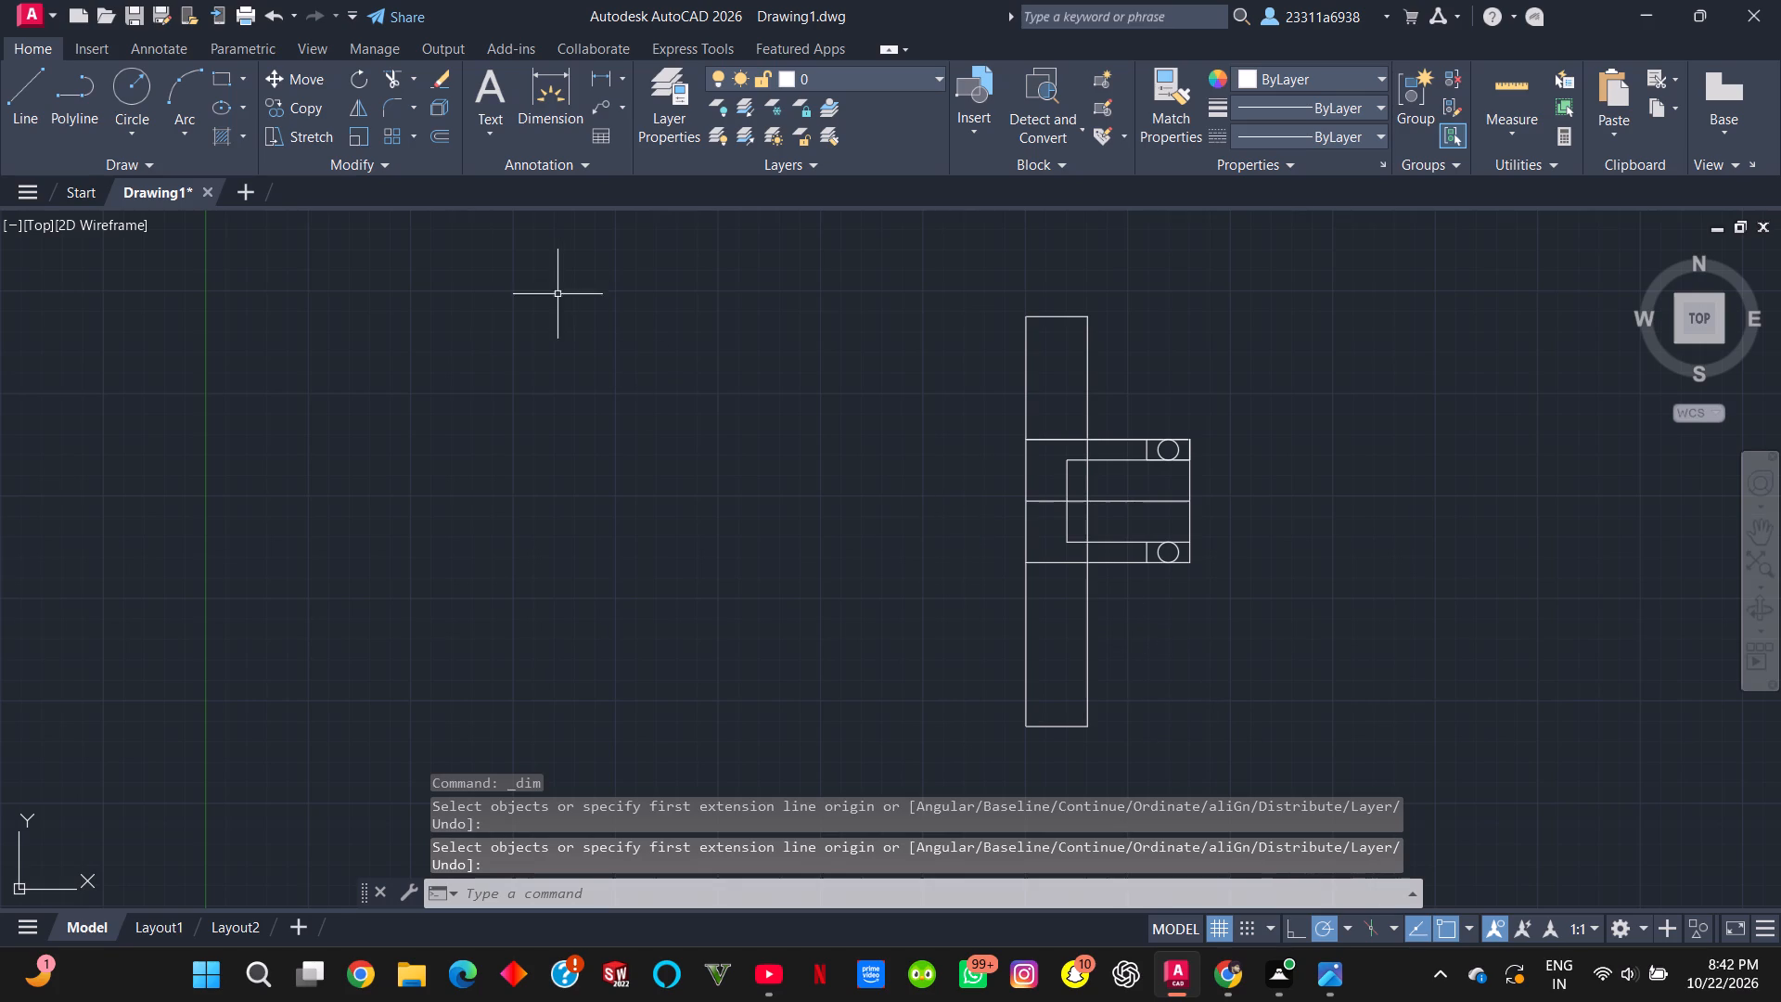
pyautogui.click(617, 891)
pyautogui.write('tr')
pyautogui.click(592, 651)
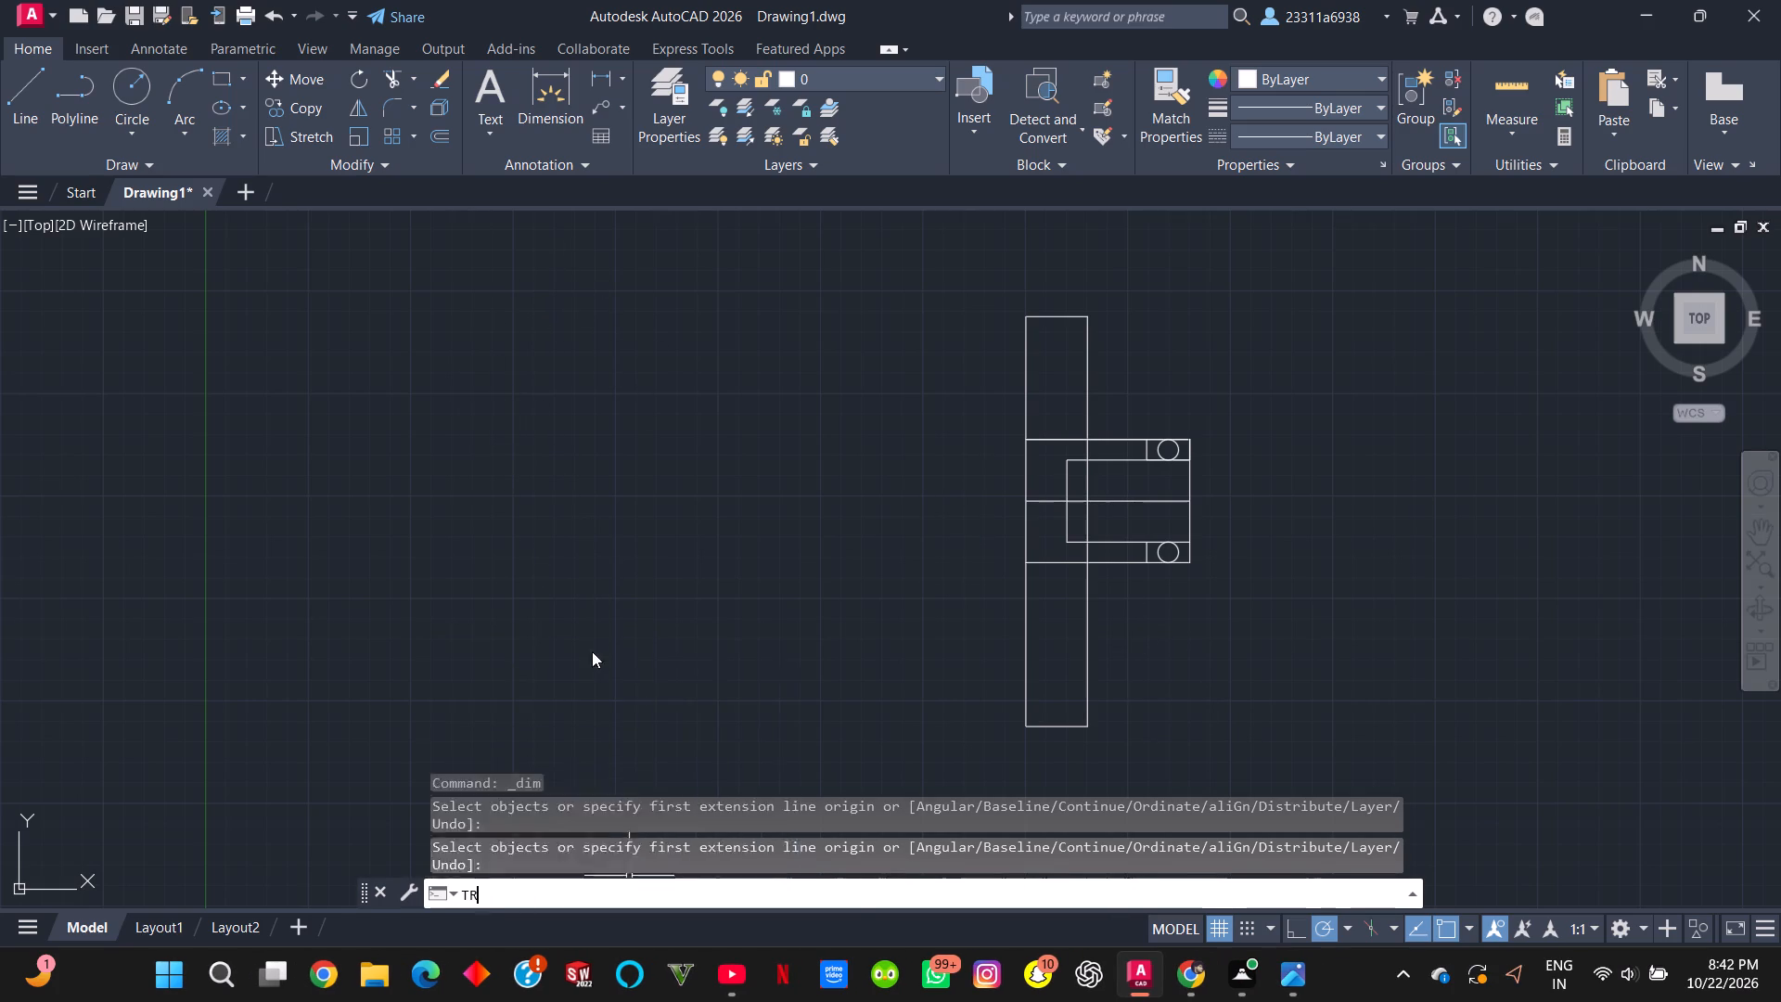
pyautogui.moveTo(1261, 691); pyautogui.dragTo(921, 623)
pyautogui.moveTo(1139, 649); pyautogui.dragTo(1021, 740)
# Draw lines from the vertical line's end on the rectangle's bottom edge: 3 units down, 1.5 units left, and up to the lower-left corner.
pyautogui.click(45, 89)
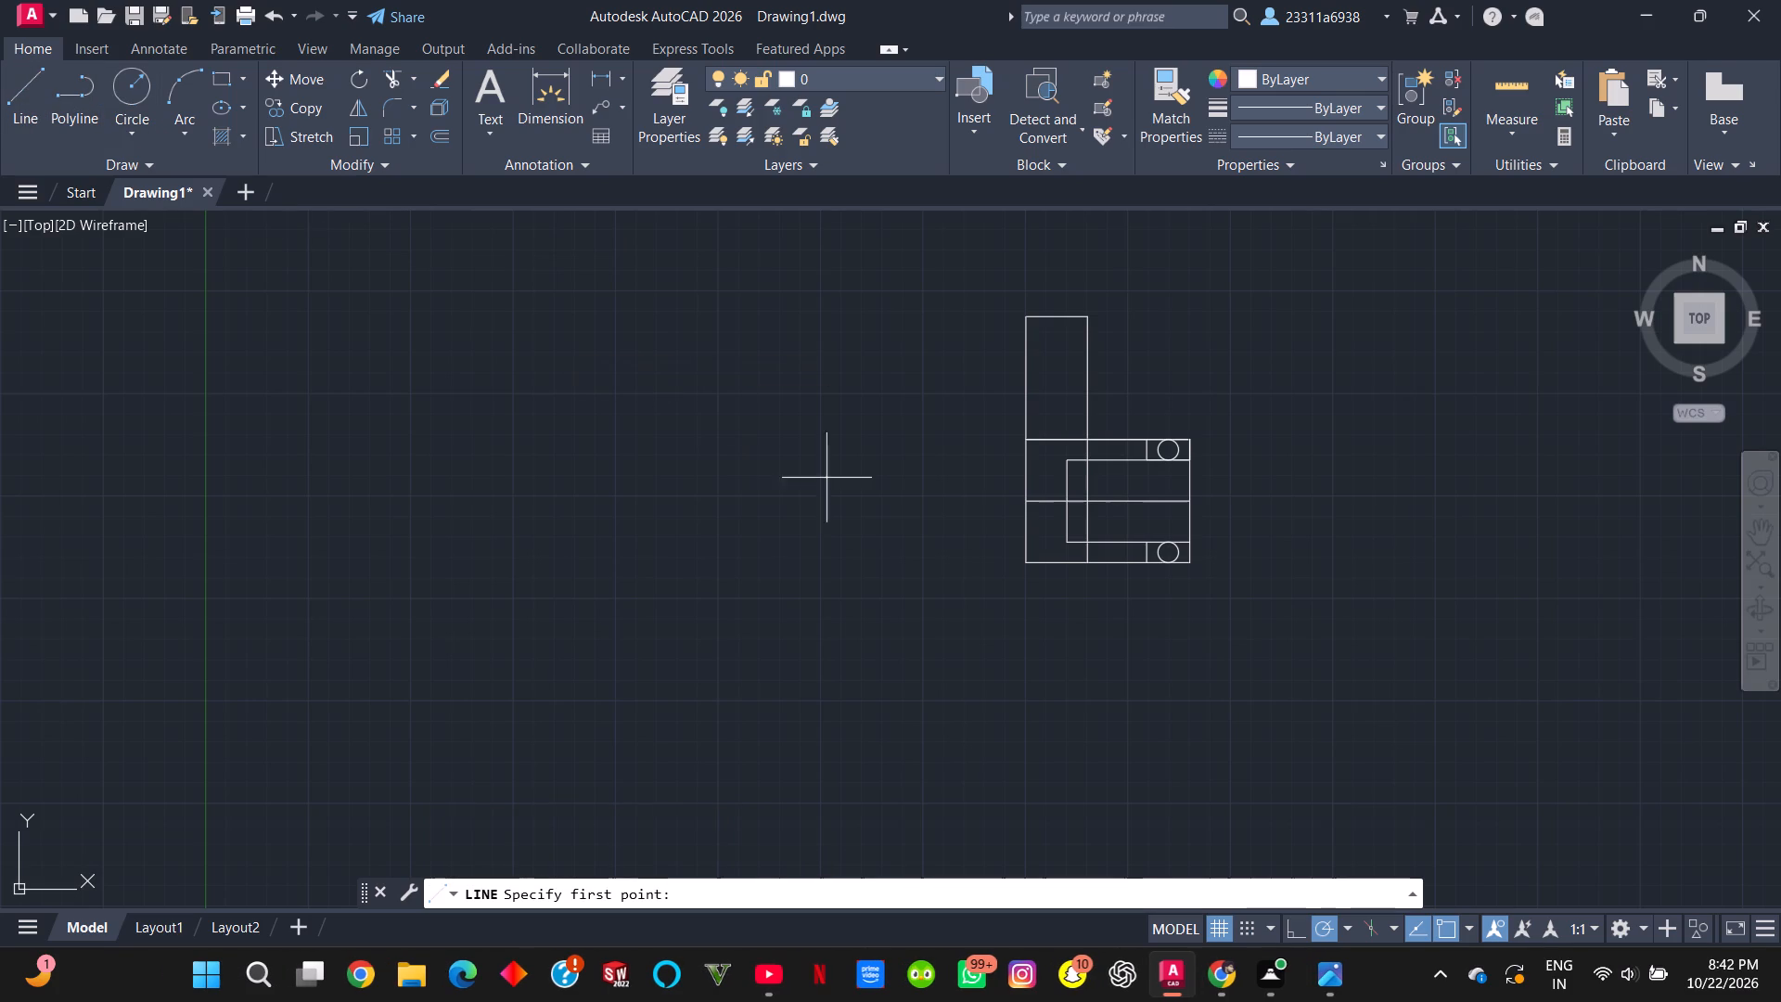
pyautogui.click(1091, 563)
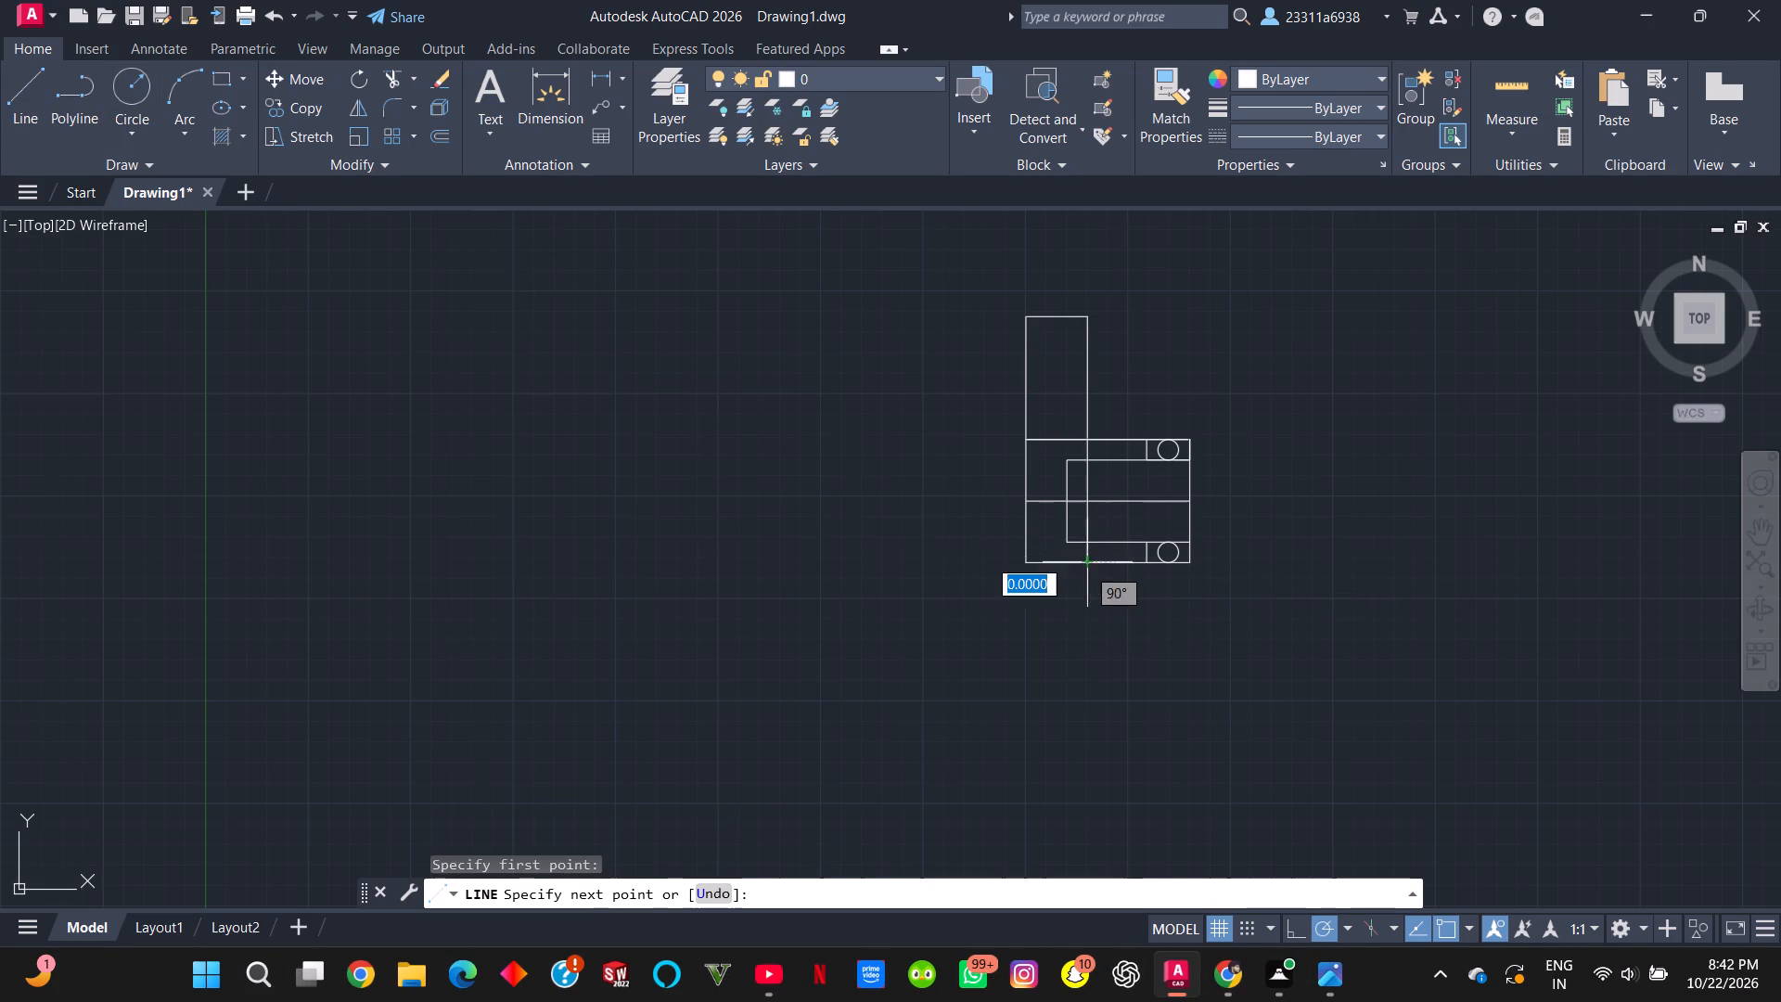
pyautogui.press('3')
pyautogui.press('Return')
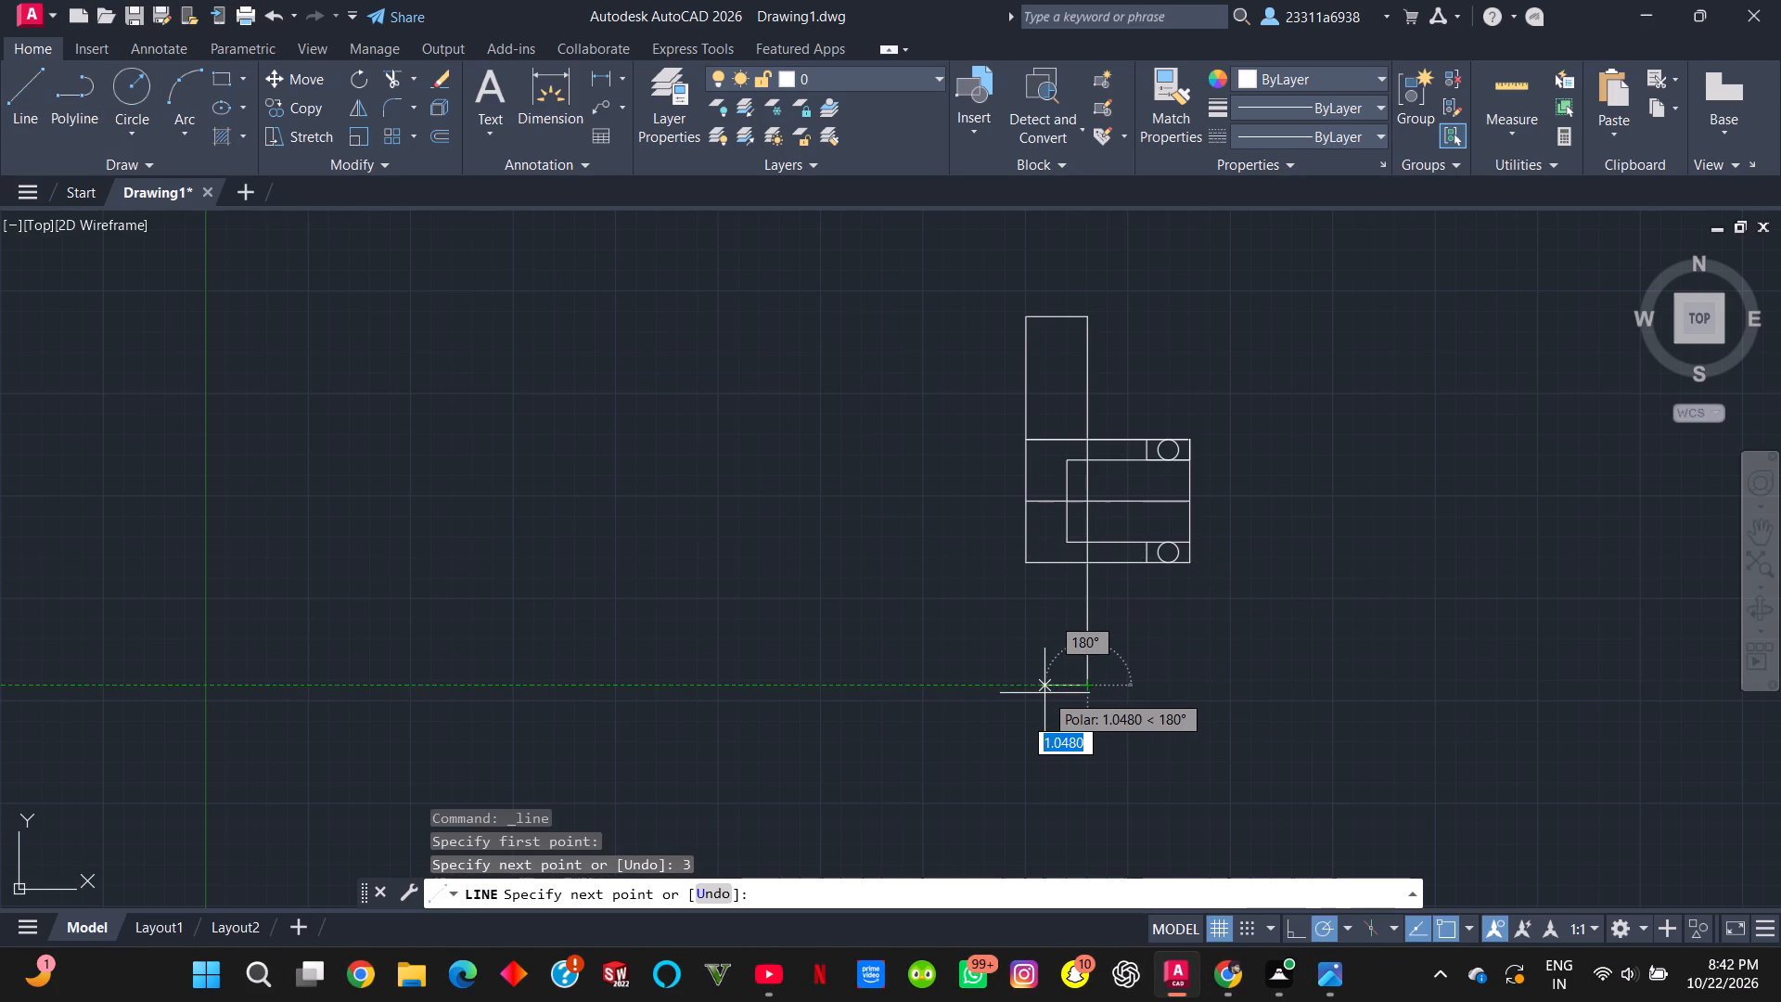
pyautogui.write('1.5')
pyautogui.press('Return')
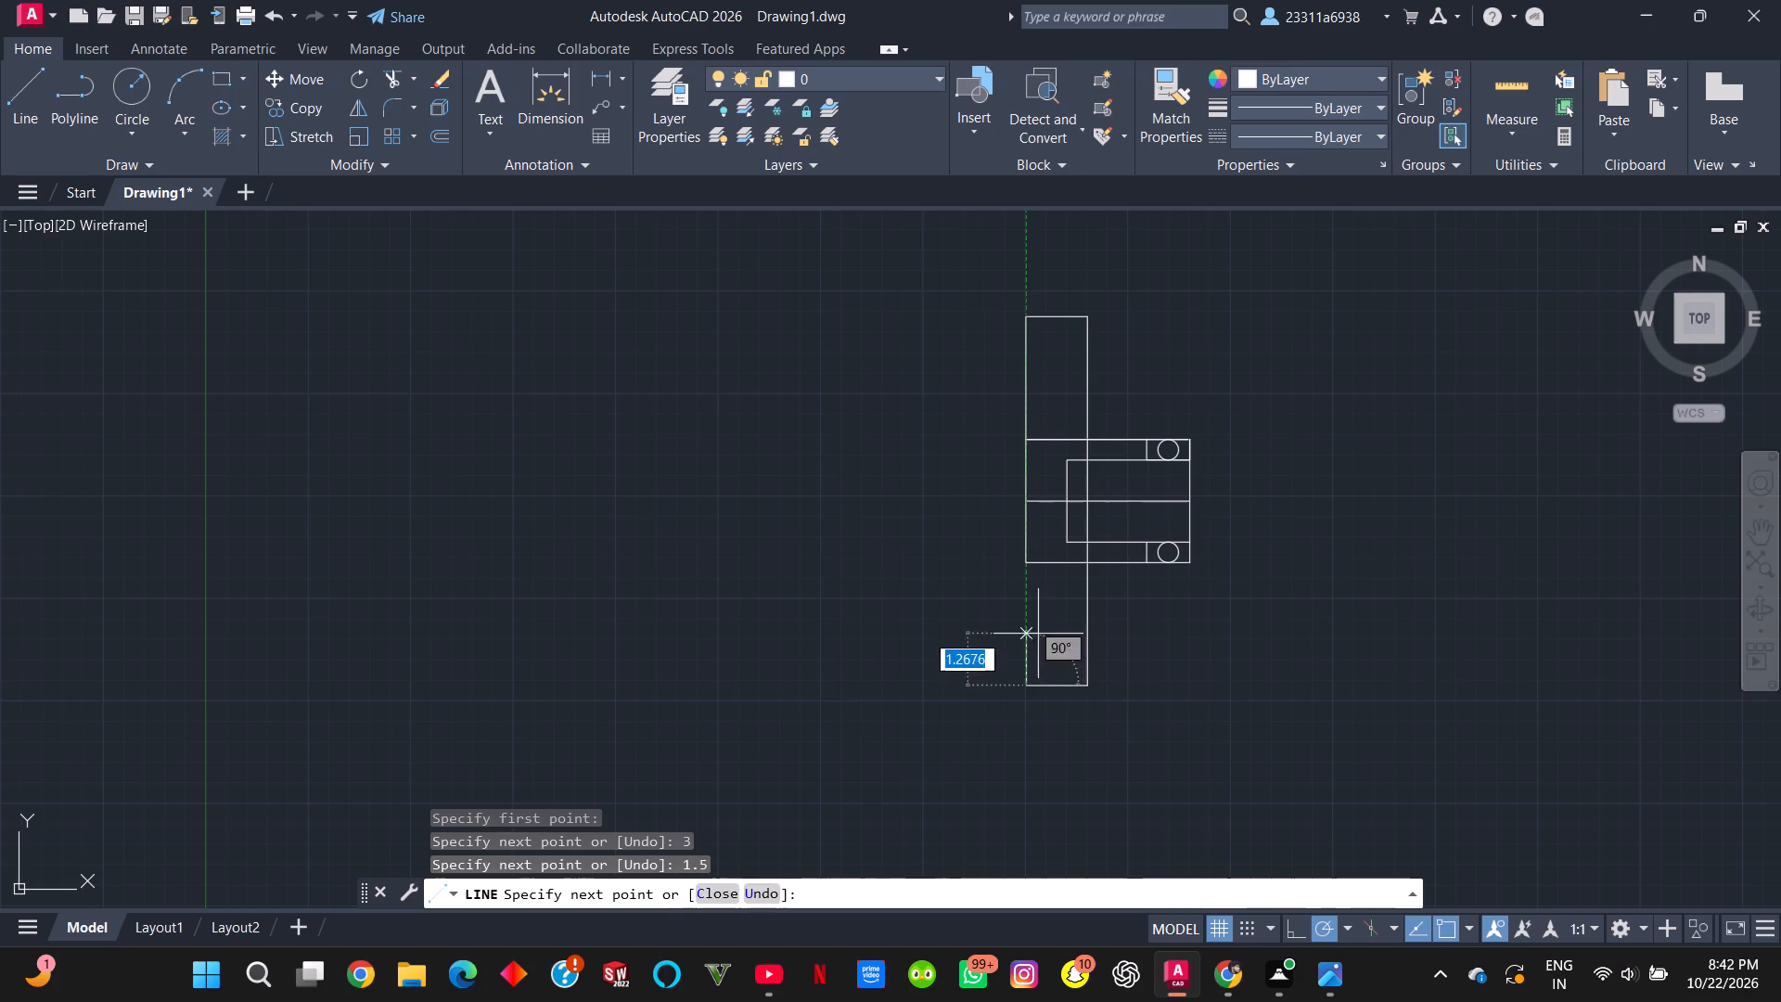
pyautogui.click(1029, 559)
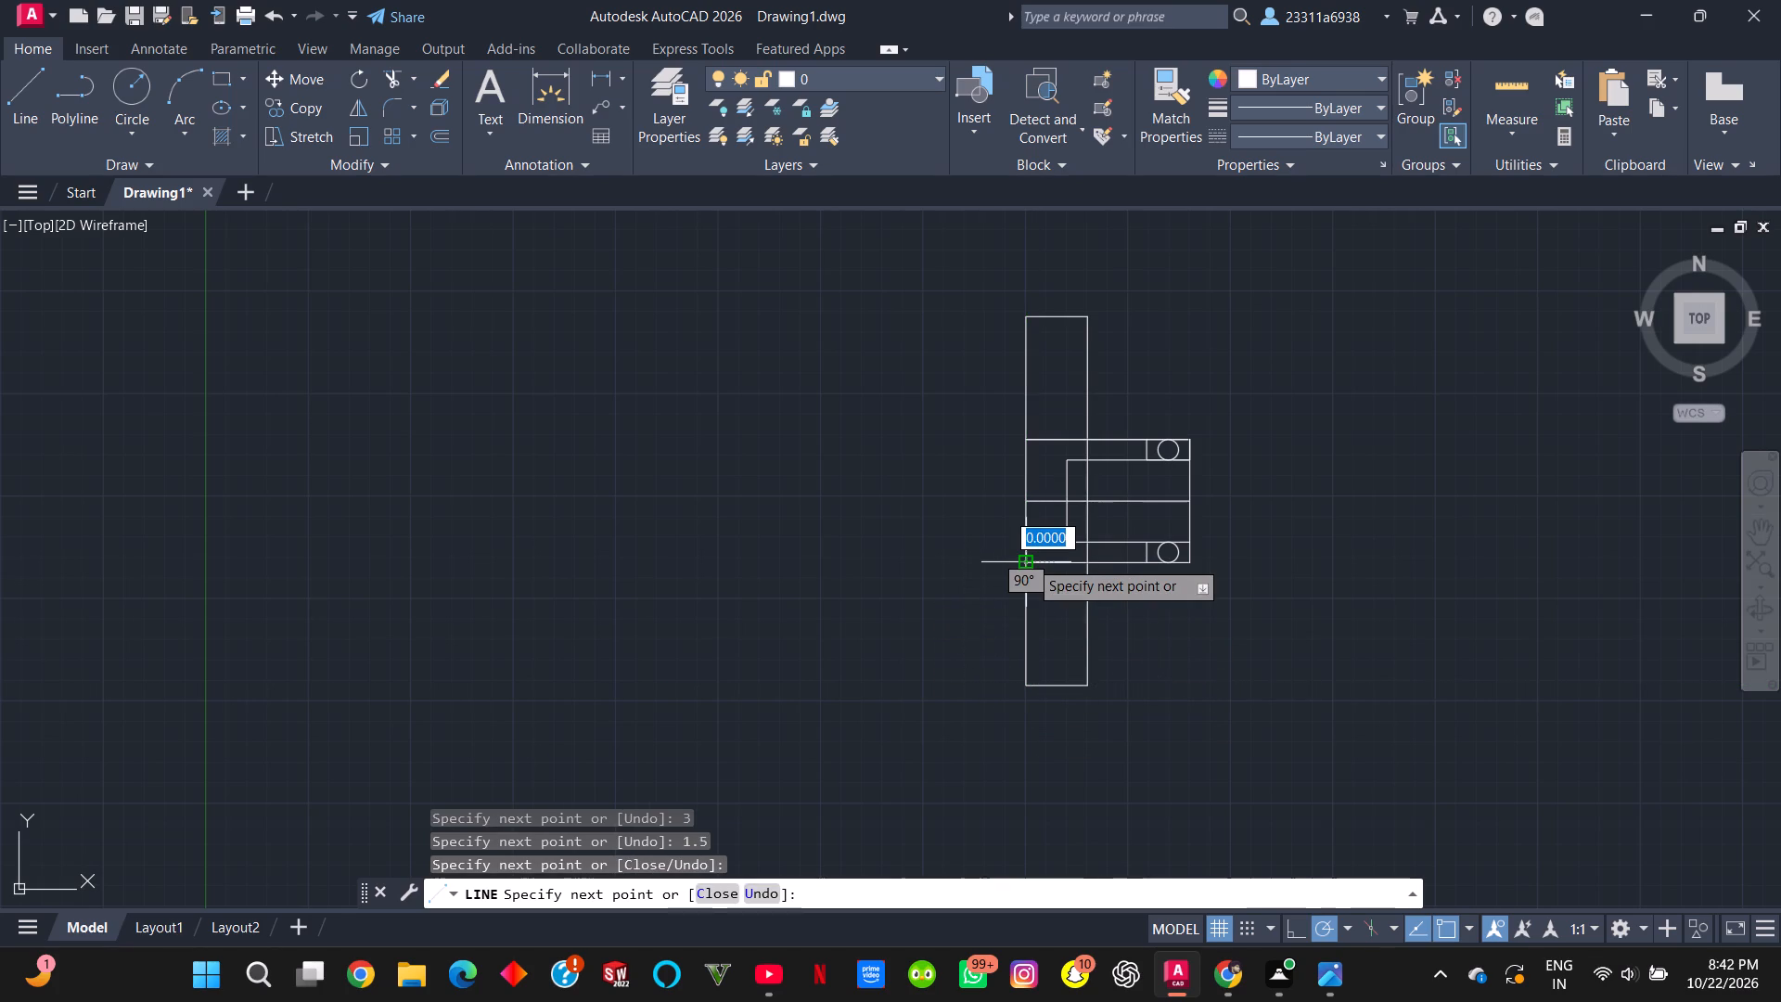
pyautogui.press('Escape')
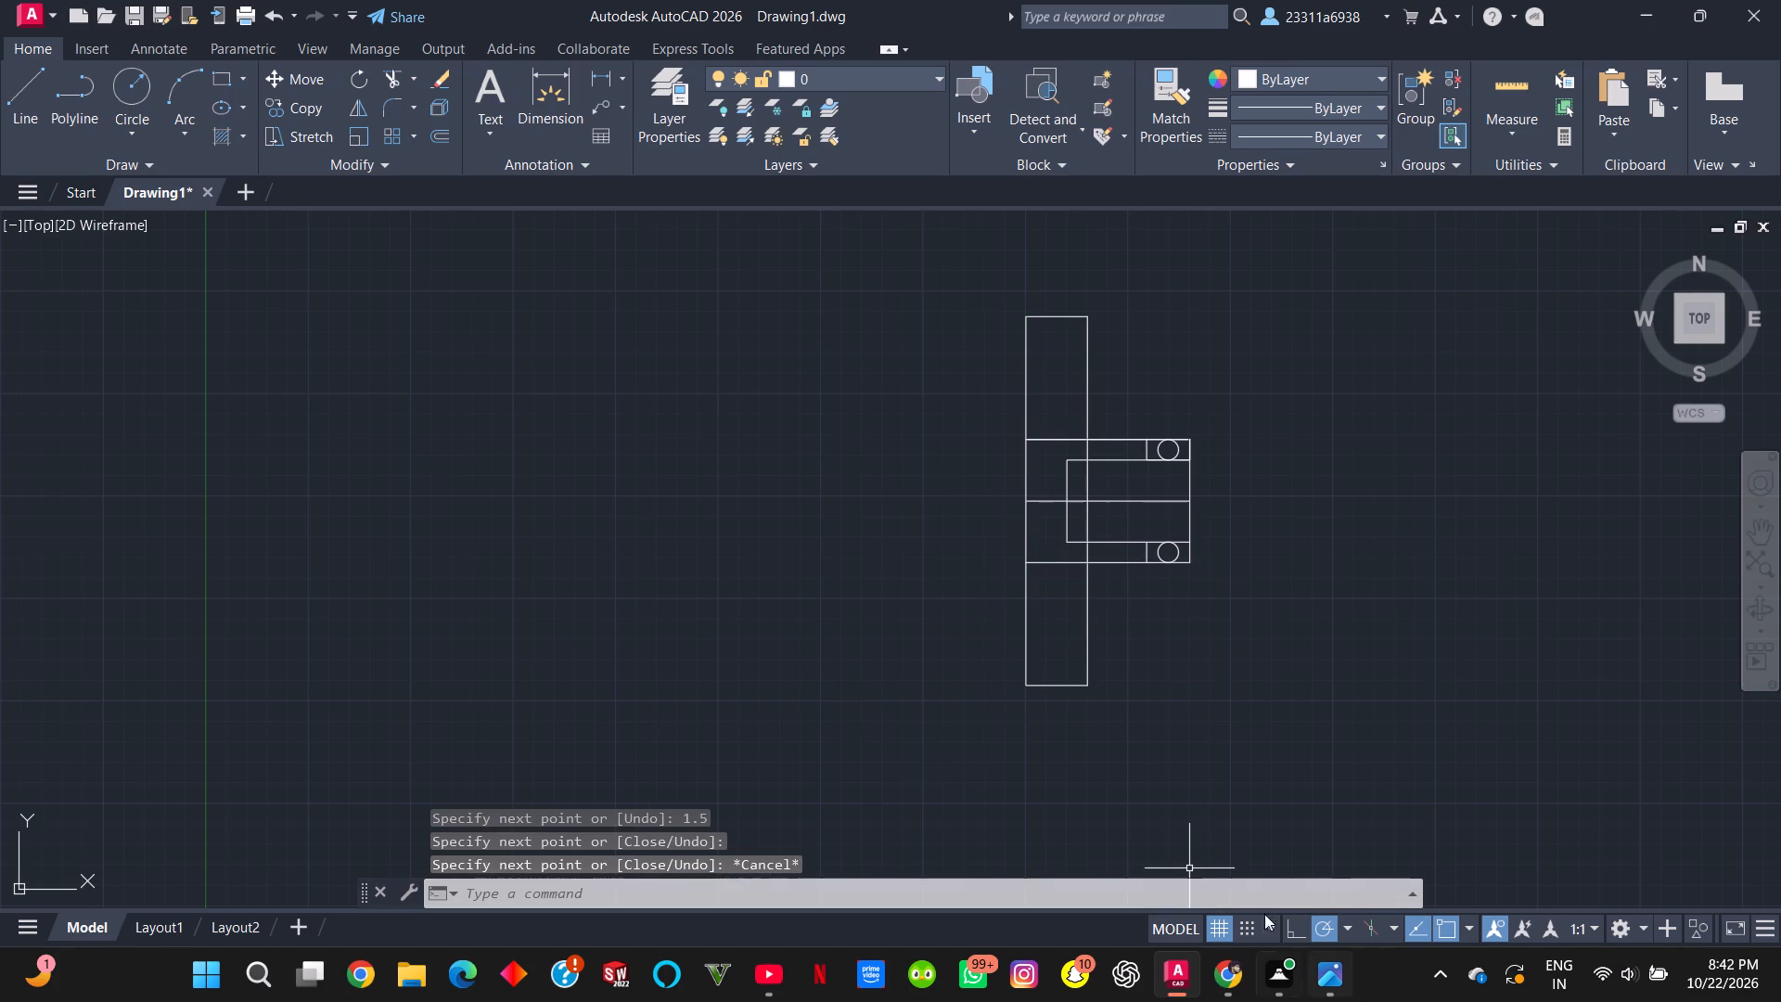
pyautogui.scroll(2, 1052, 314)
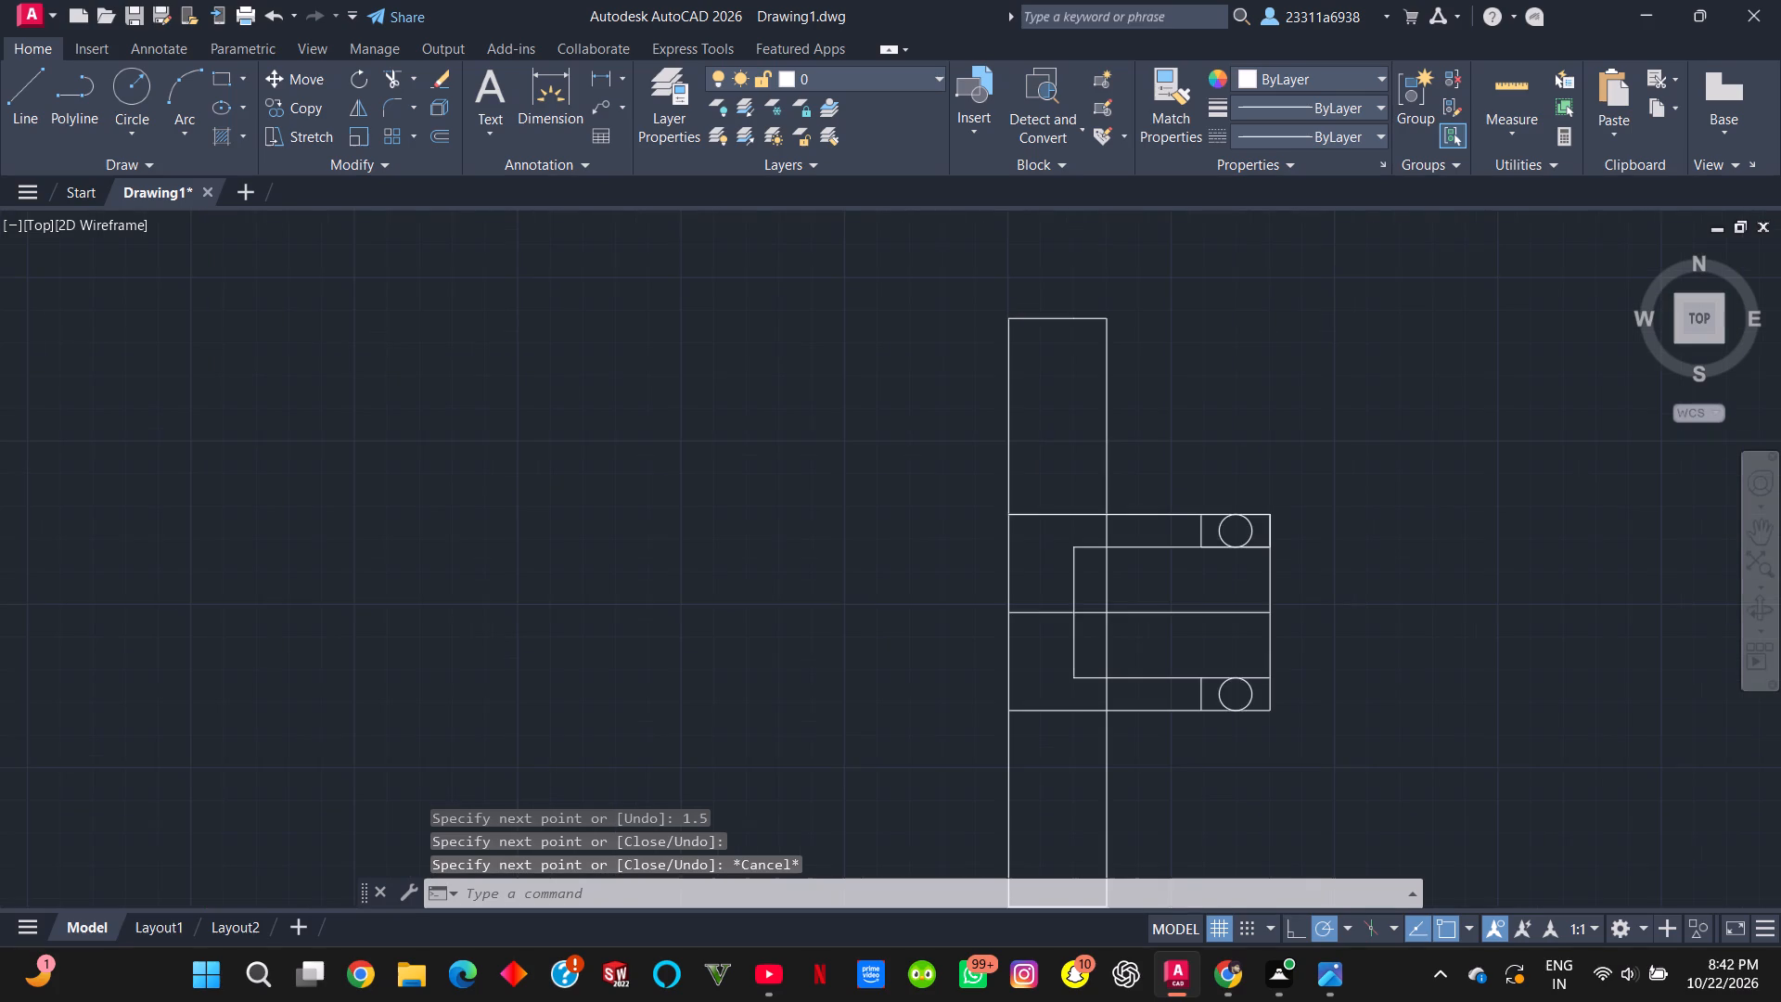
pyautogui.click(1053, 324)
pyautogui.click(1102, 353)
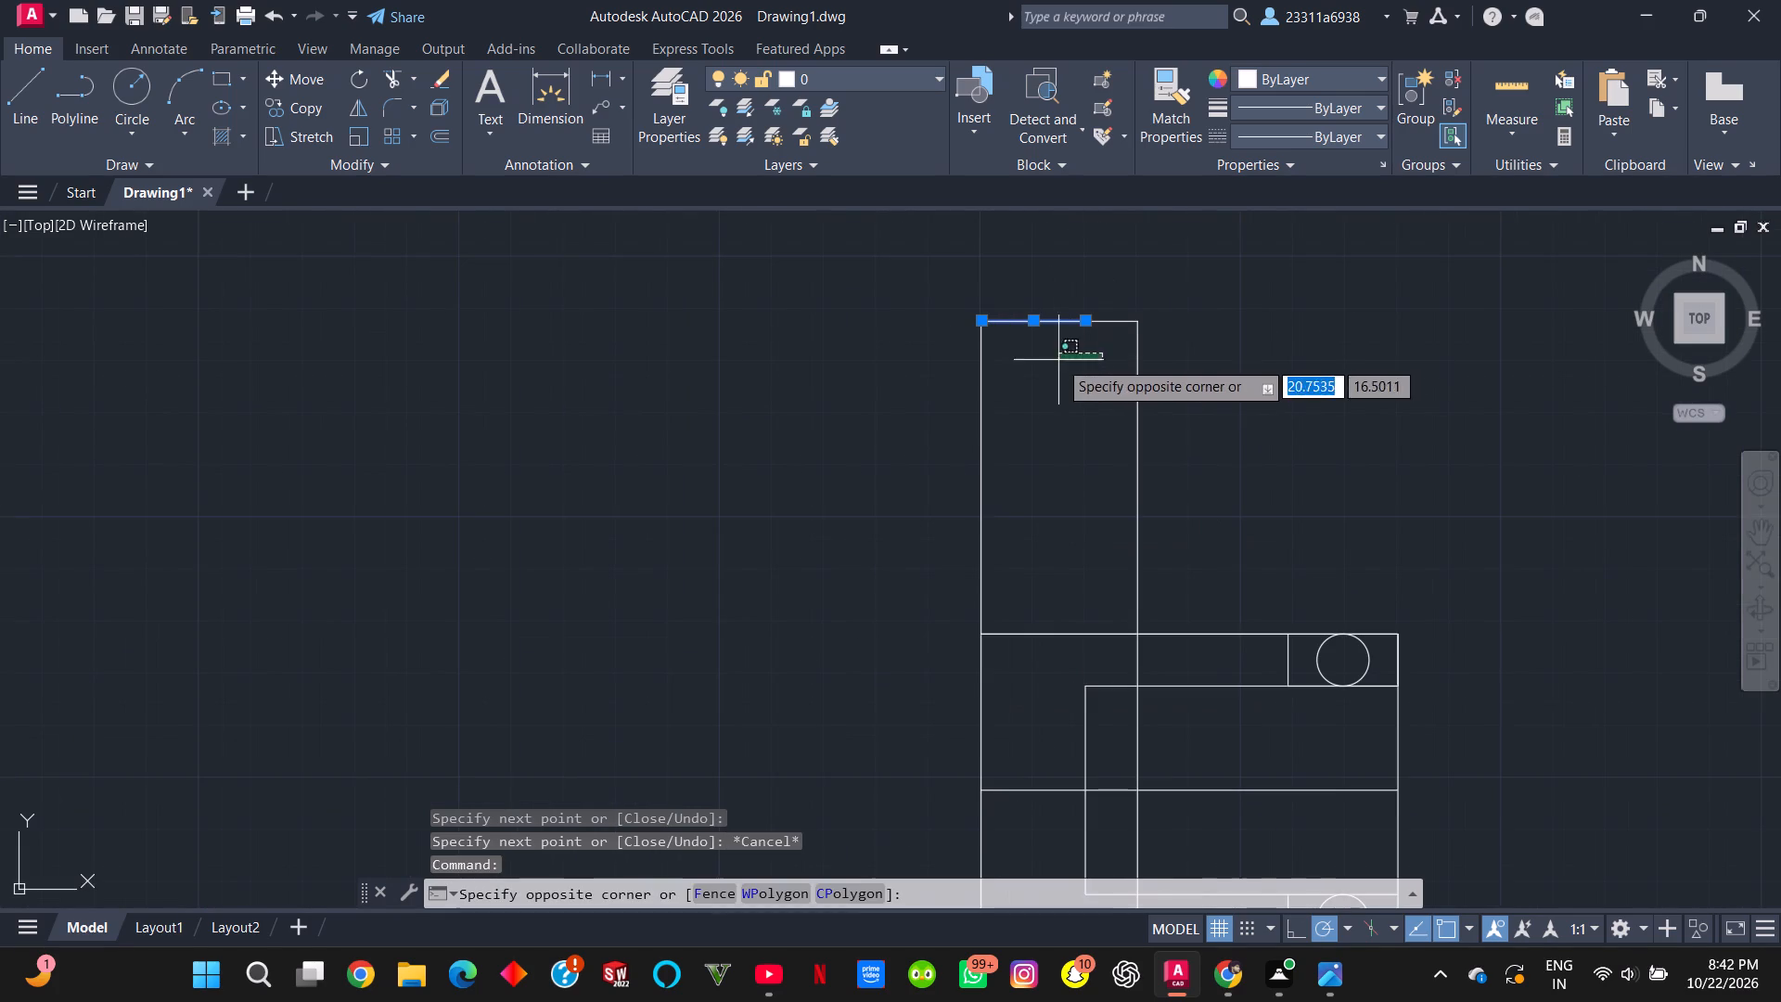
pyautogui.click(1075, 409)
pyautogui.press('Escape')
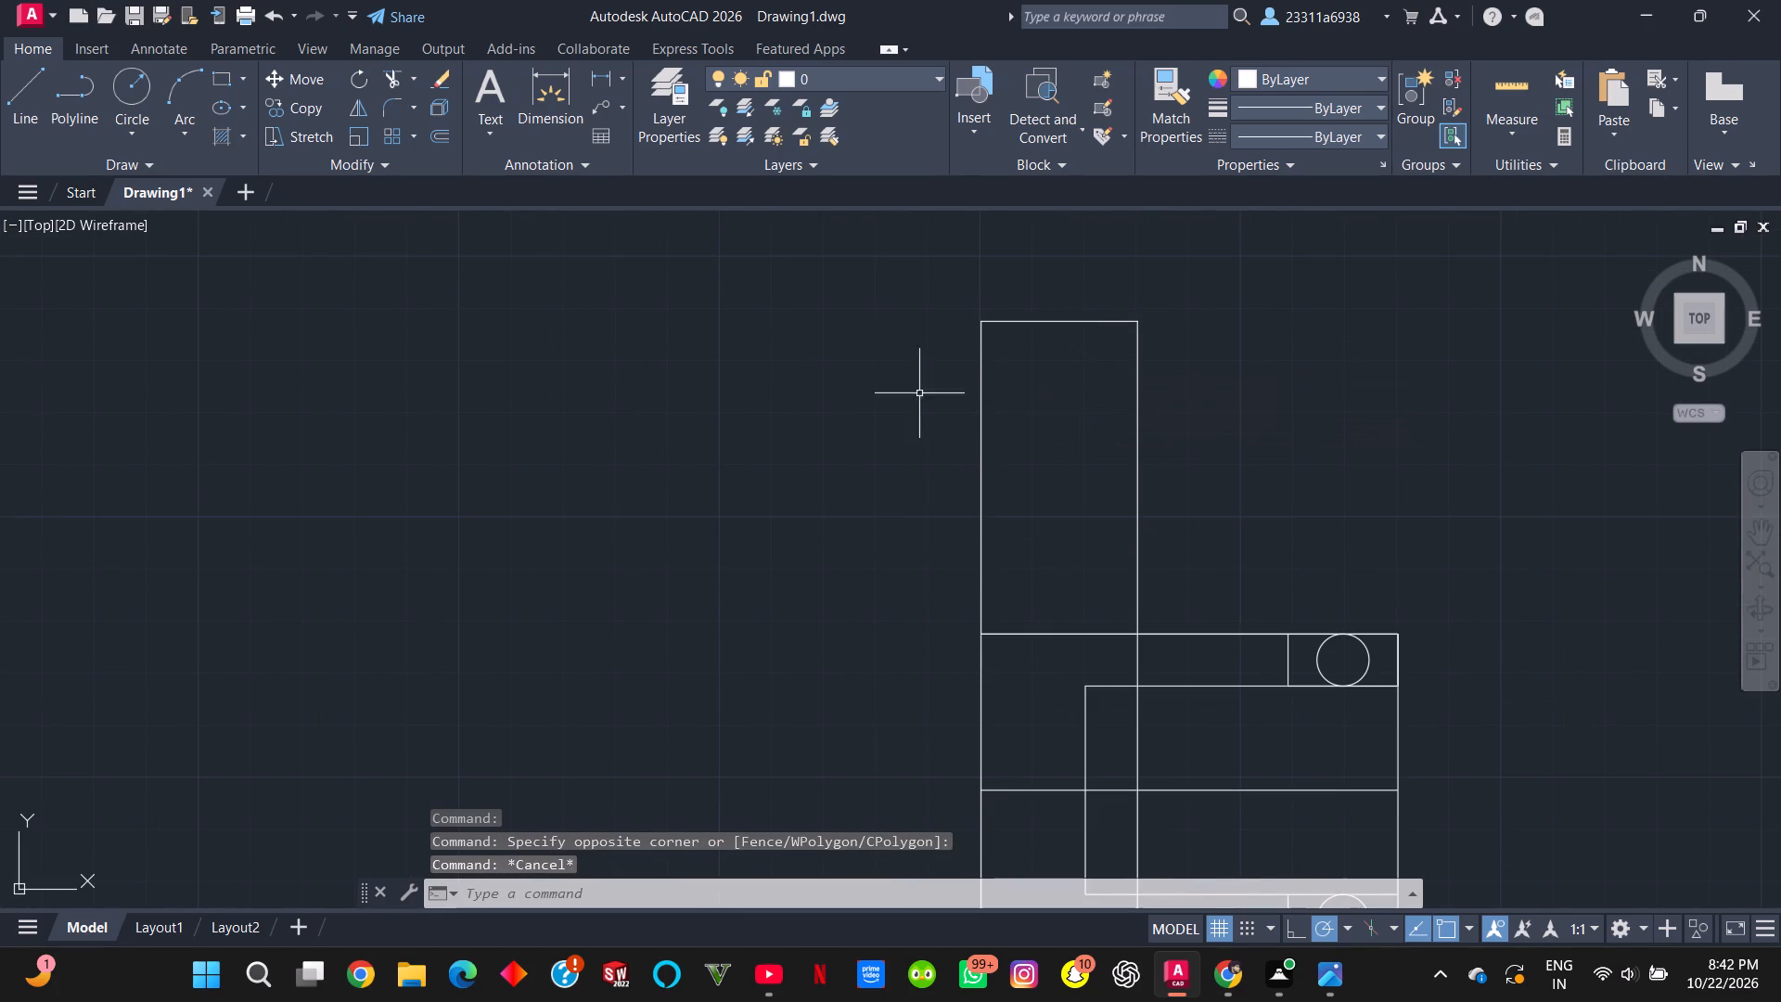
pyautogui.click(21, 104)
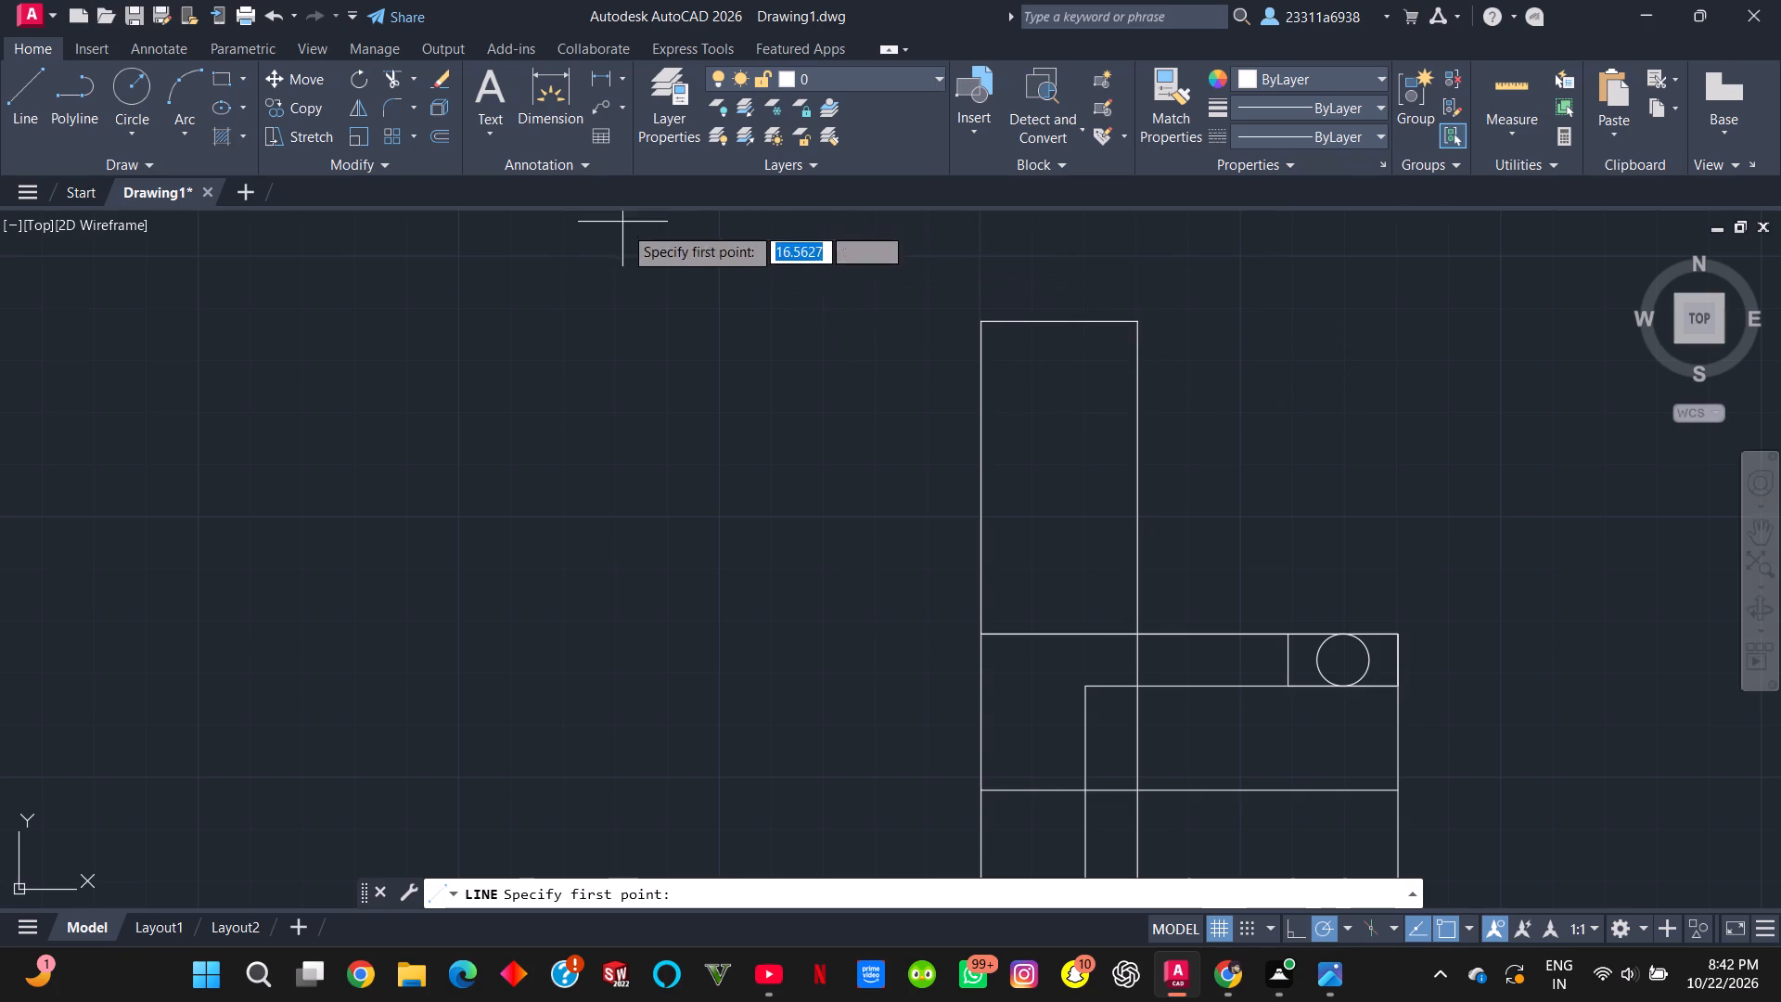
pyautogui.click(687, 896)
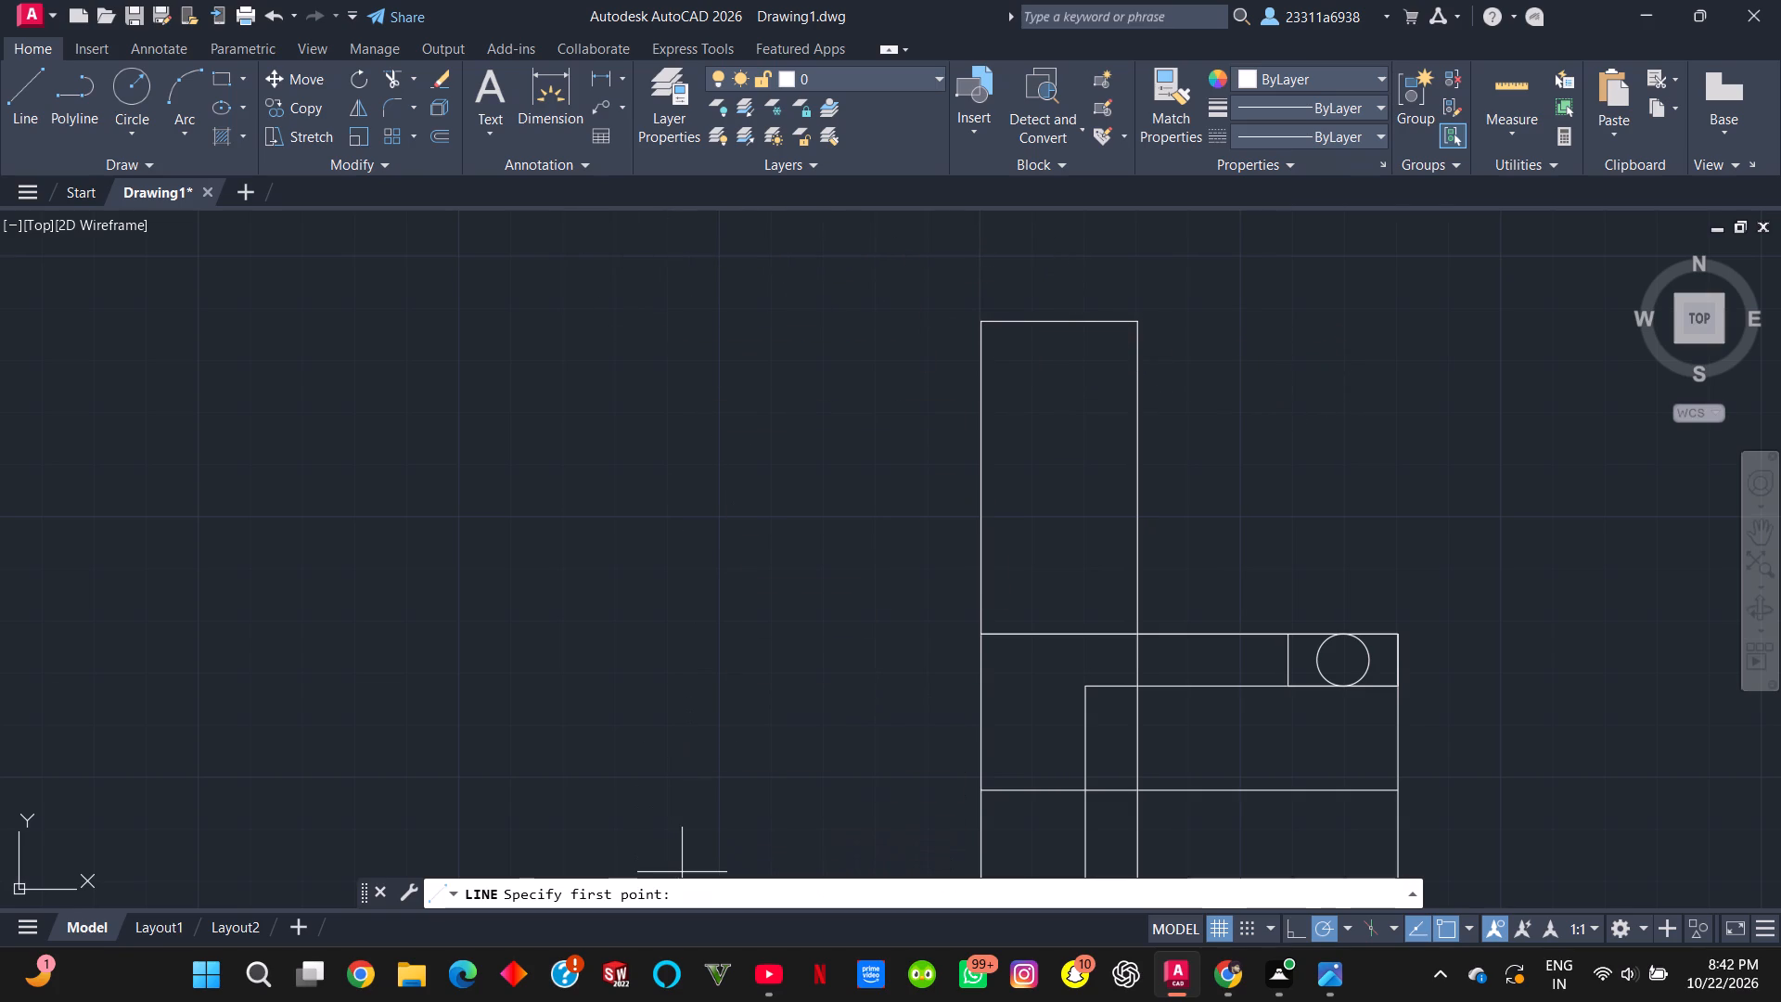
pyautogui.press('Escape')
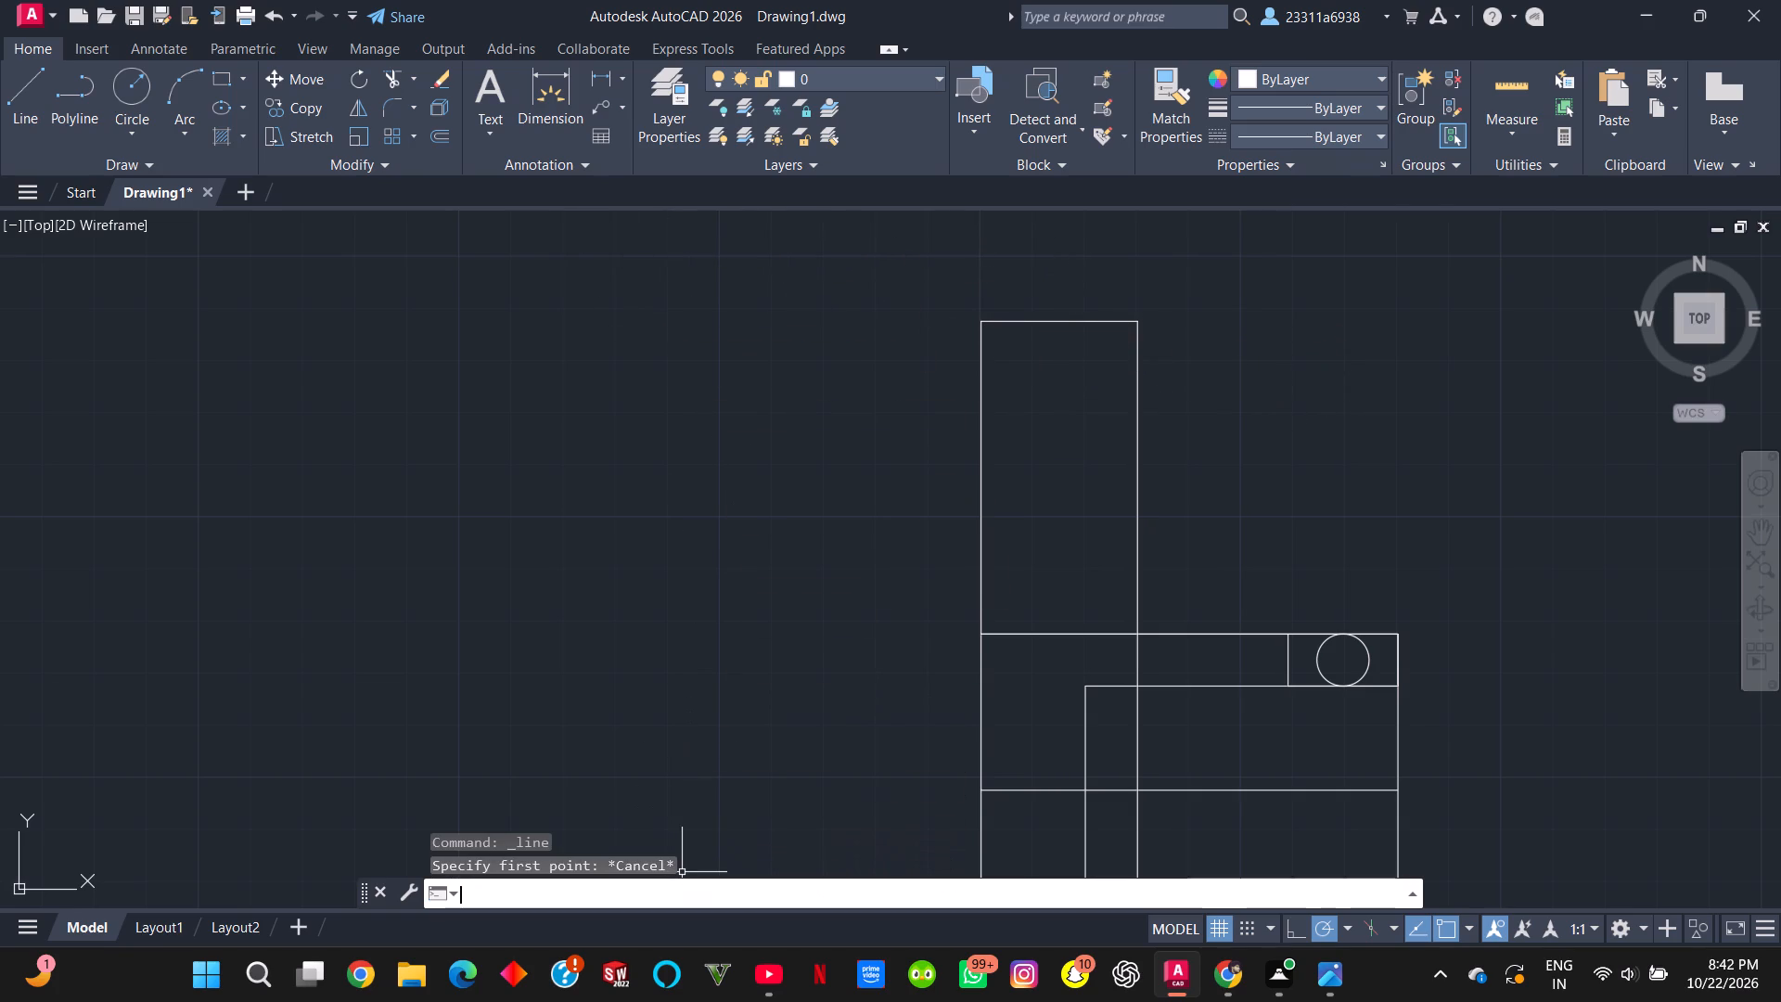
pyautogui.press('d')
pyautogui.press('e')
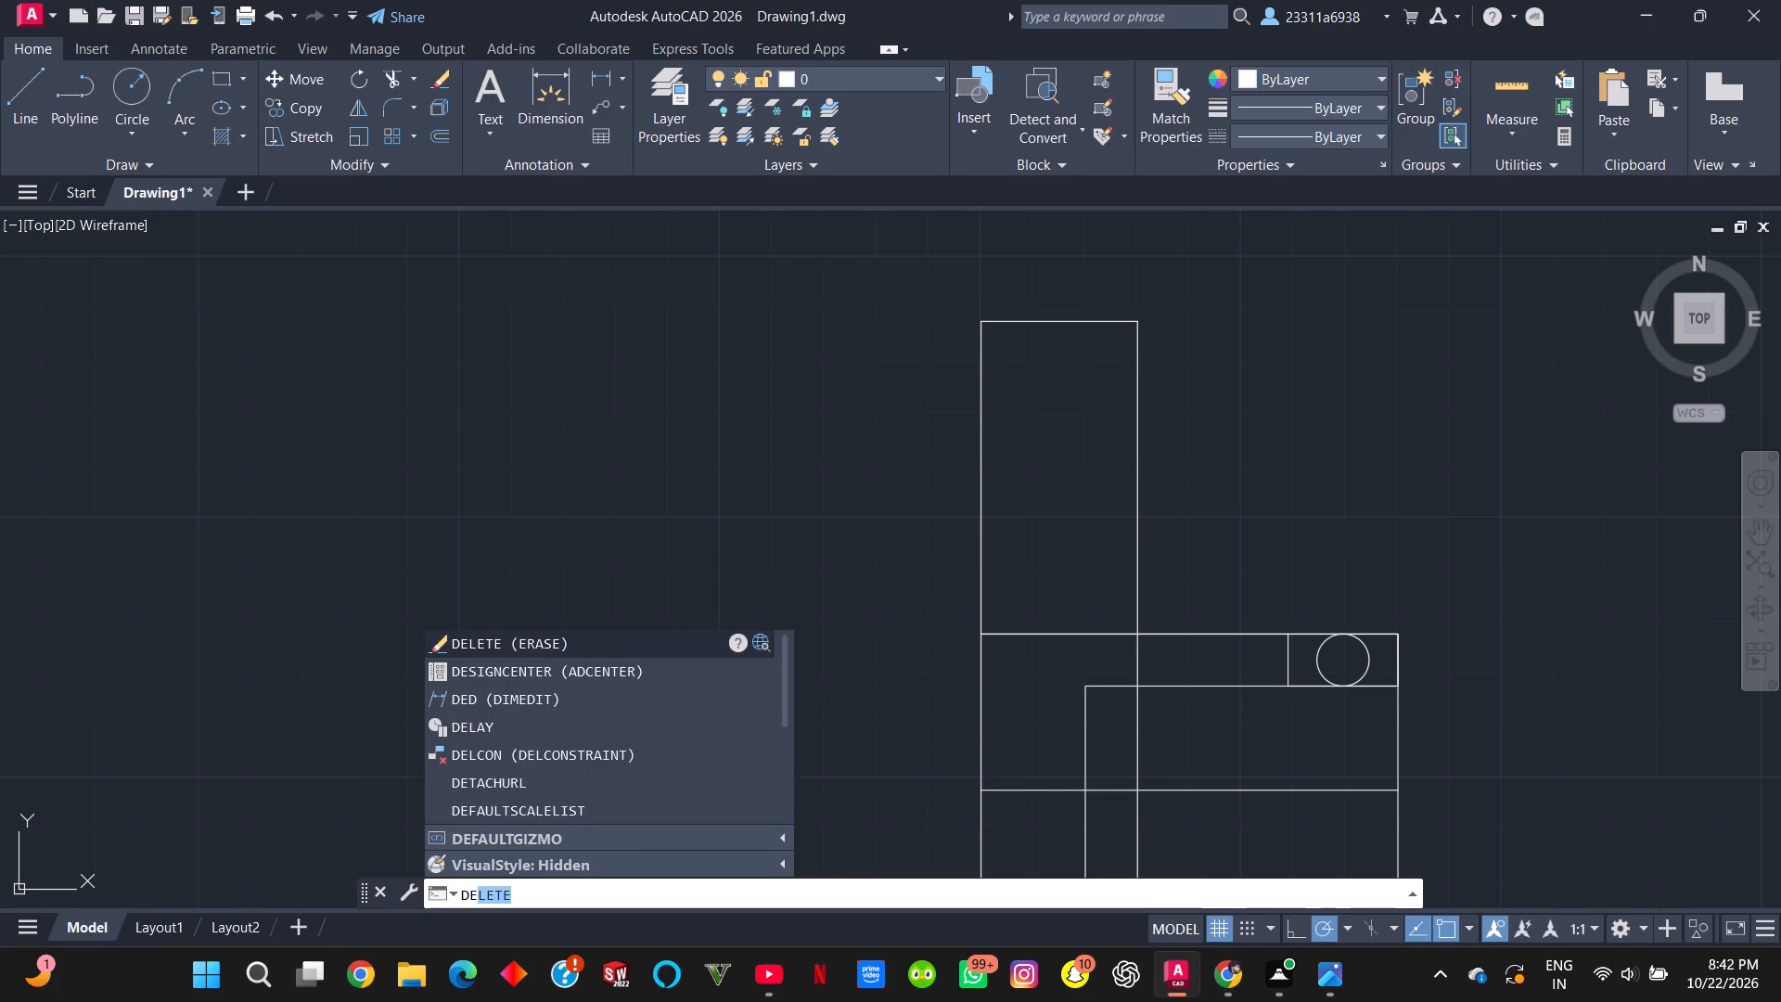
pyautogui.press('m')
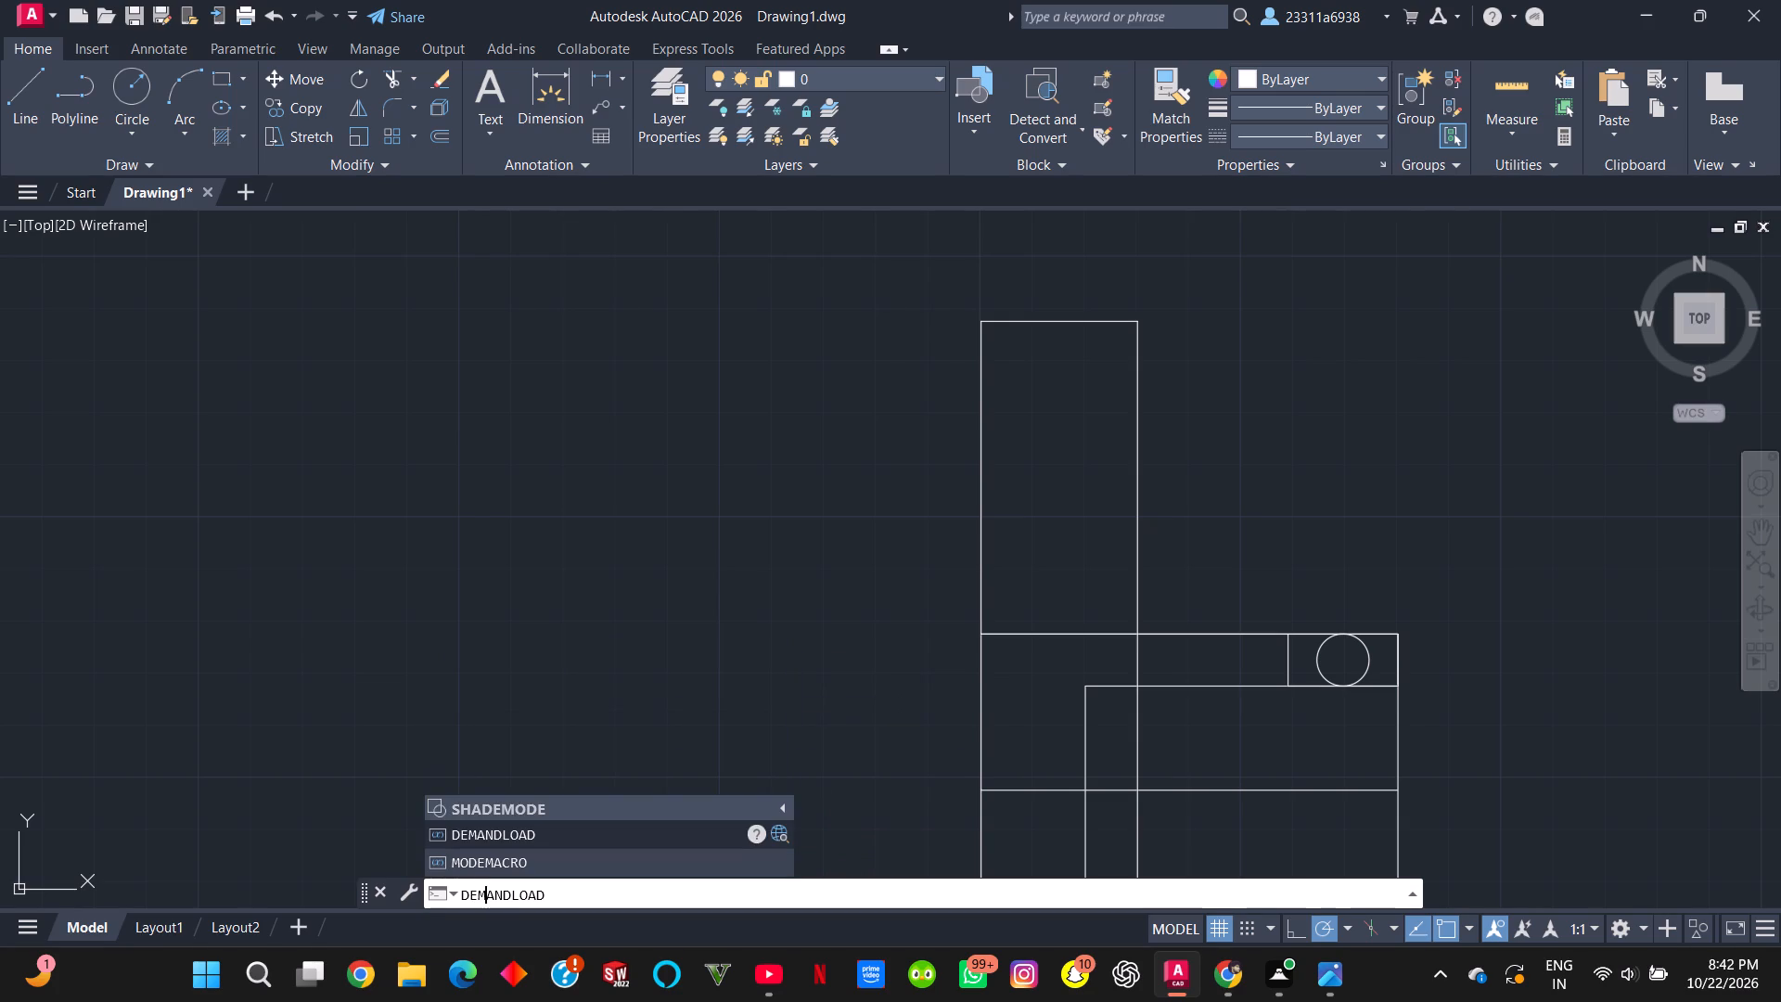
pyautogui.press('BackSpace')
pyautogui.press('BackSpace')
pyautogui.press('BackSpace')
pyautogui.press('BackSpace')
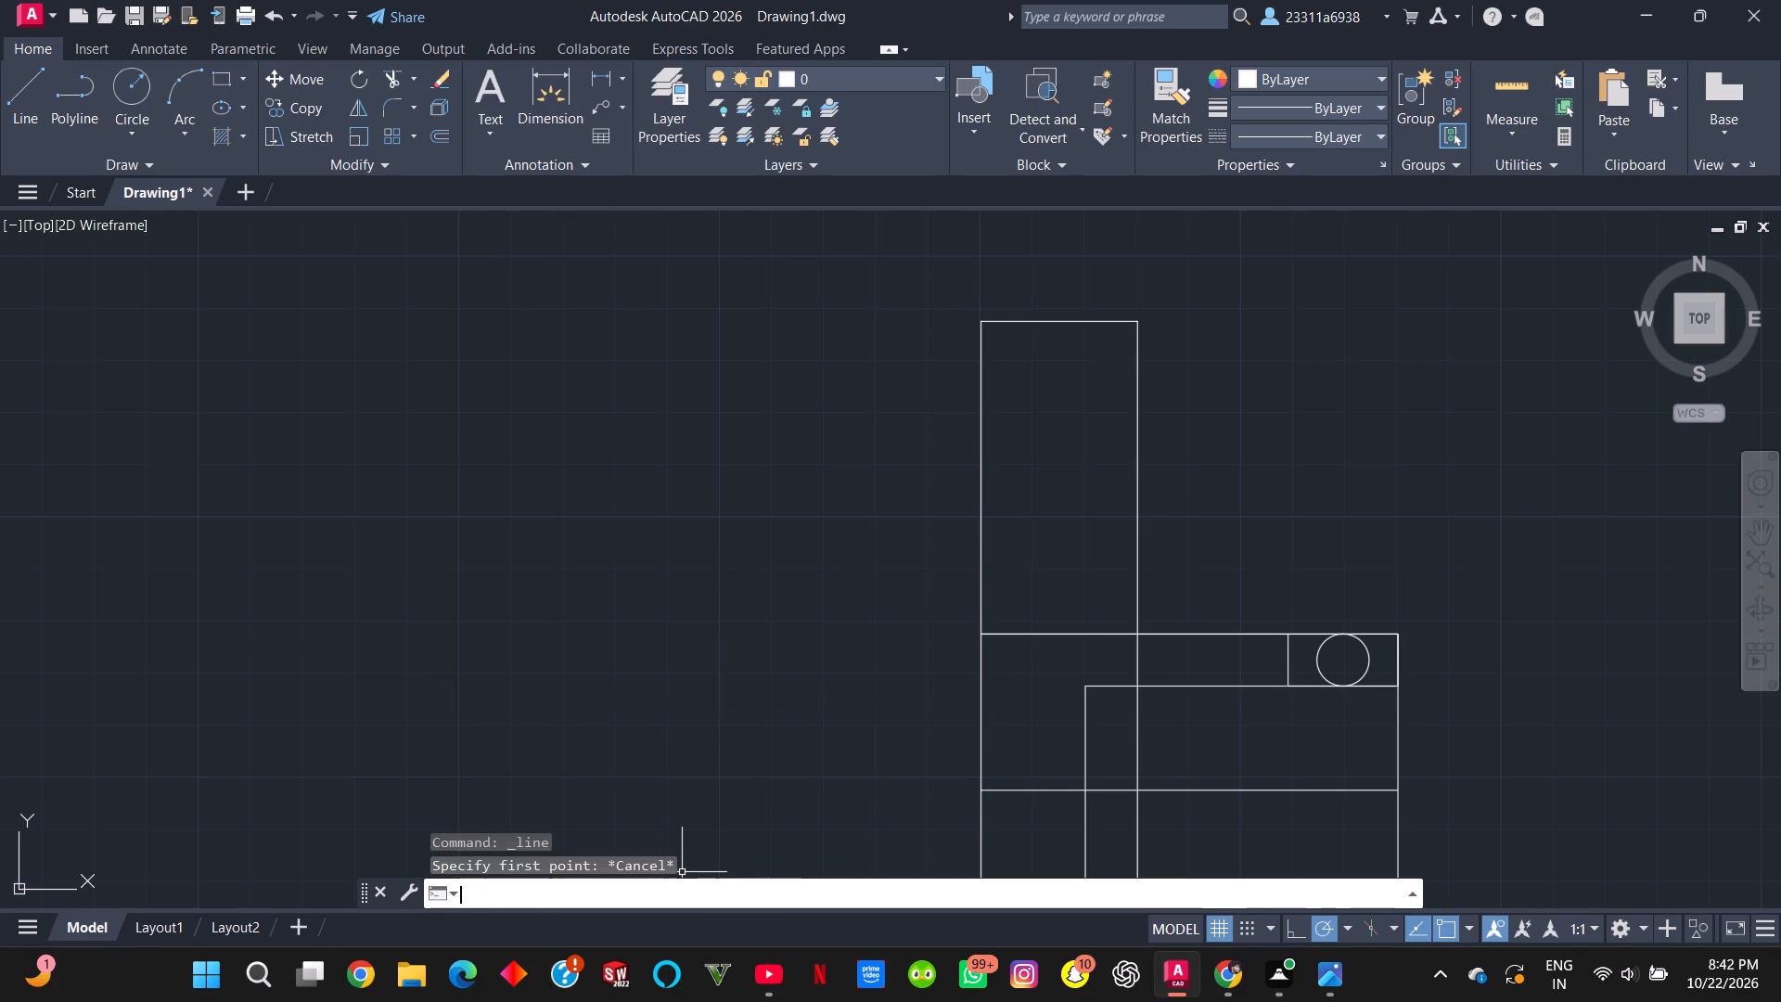
# Open Drafting Settings and review the snap and grid, polar tracking, object snap, dynamic input and quick properties options.
pyautogui.write('draf')
pyautogui.press('BackSpace')
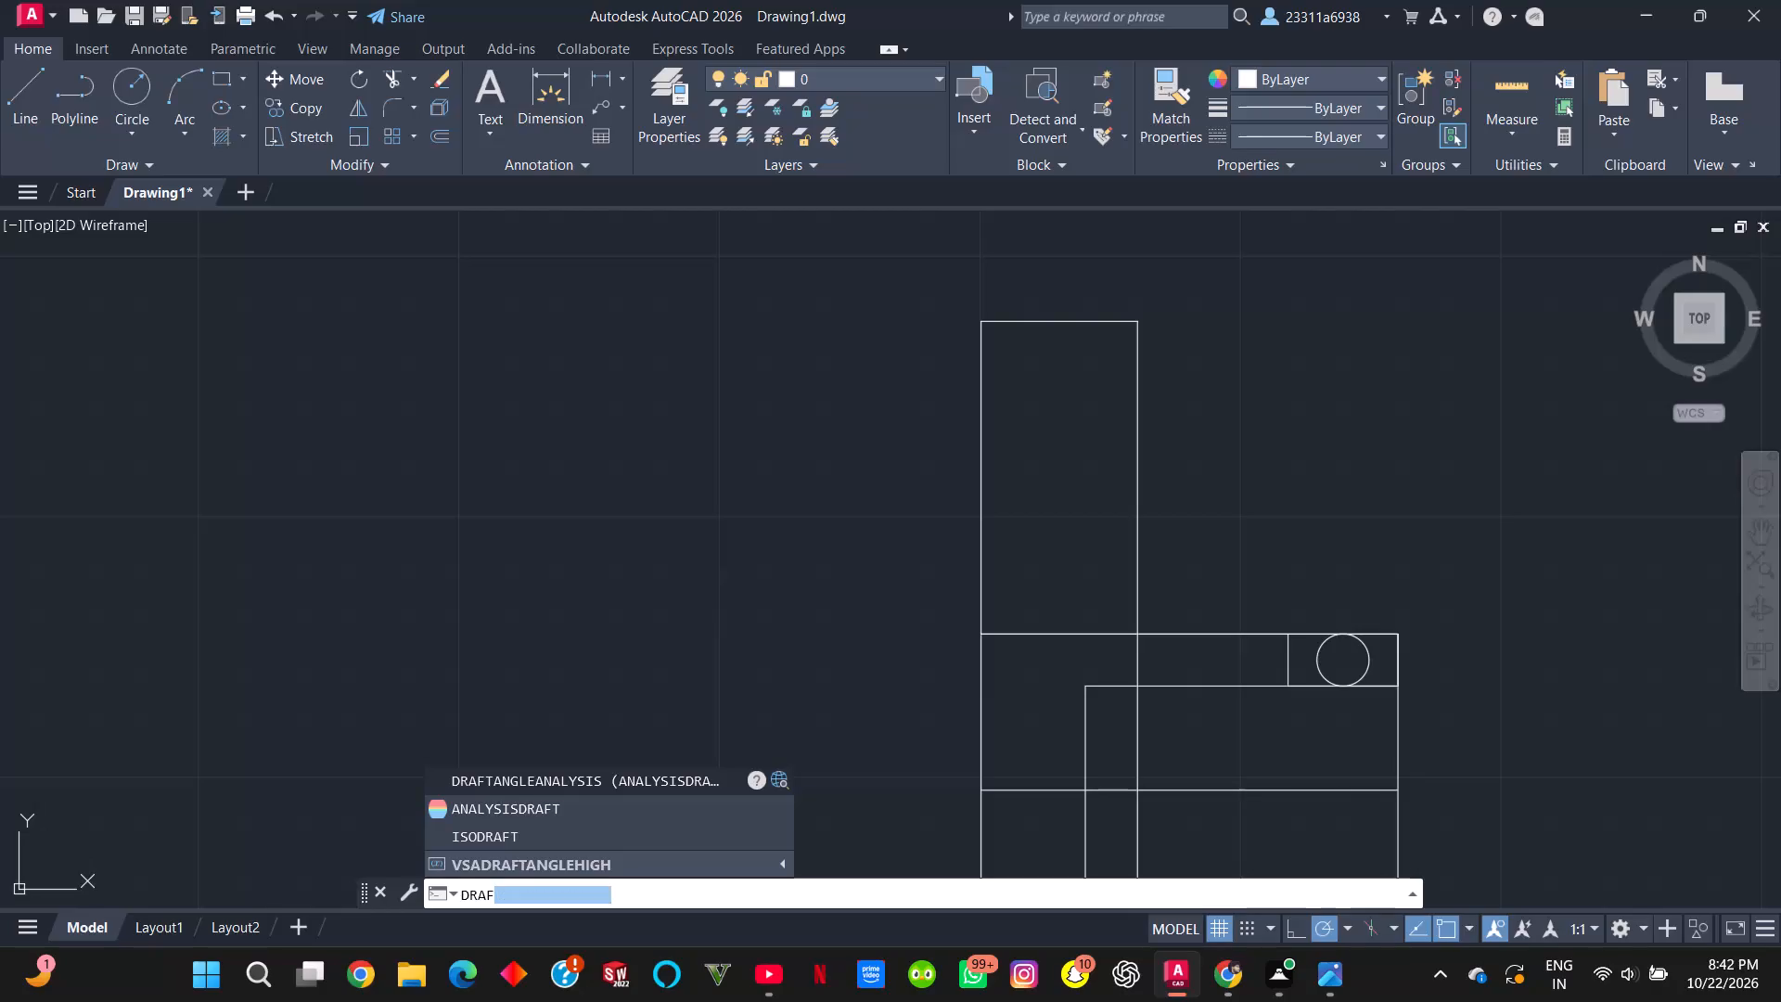
pyautogui.press('BackSpace')
pyautogui.press('BackSpace')
pyautogui.press('BackSpace')
pyautogui.press('BackSpace')
pyautogui.write('sett')
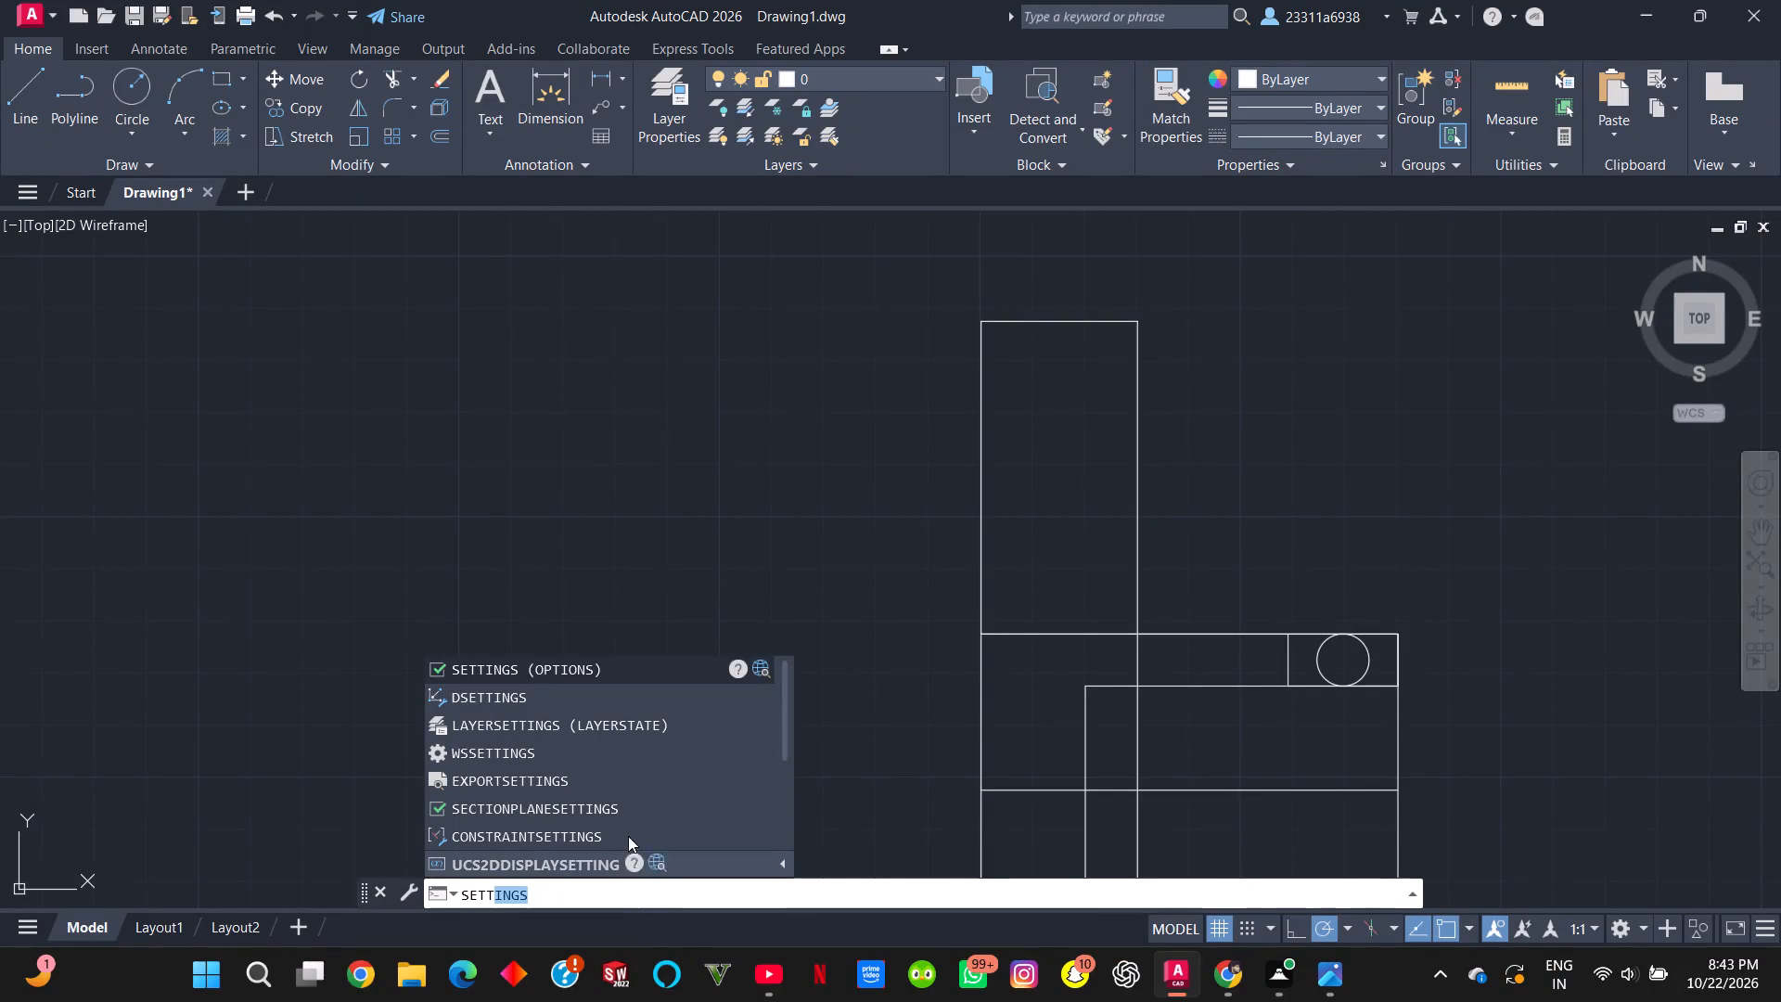
pyautogui.click(622, 705)
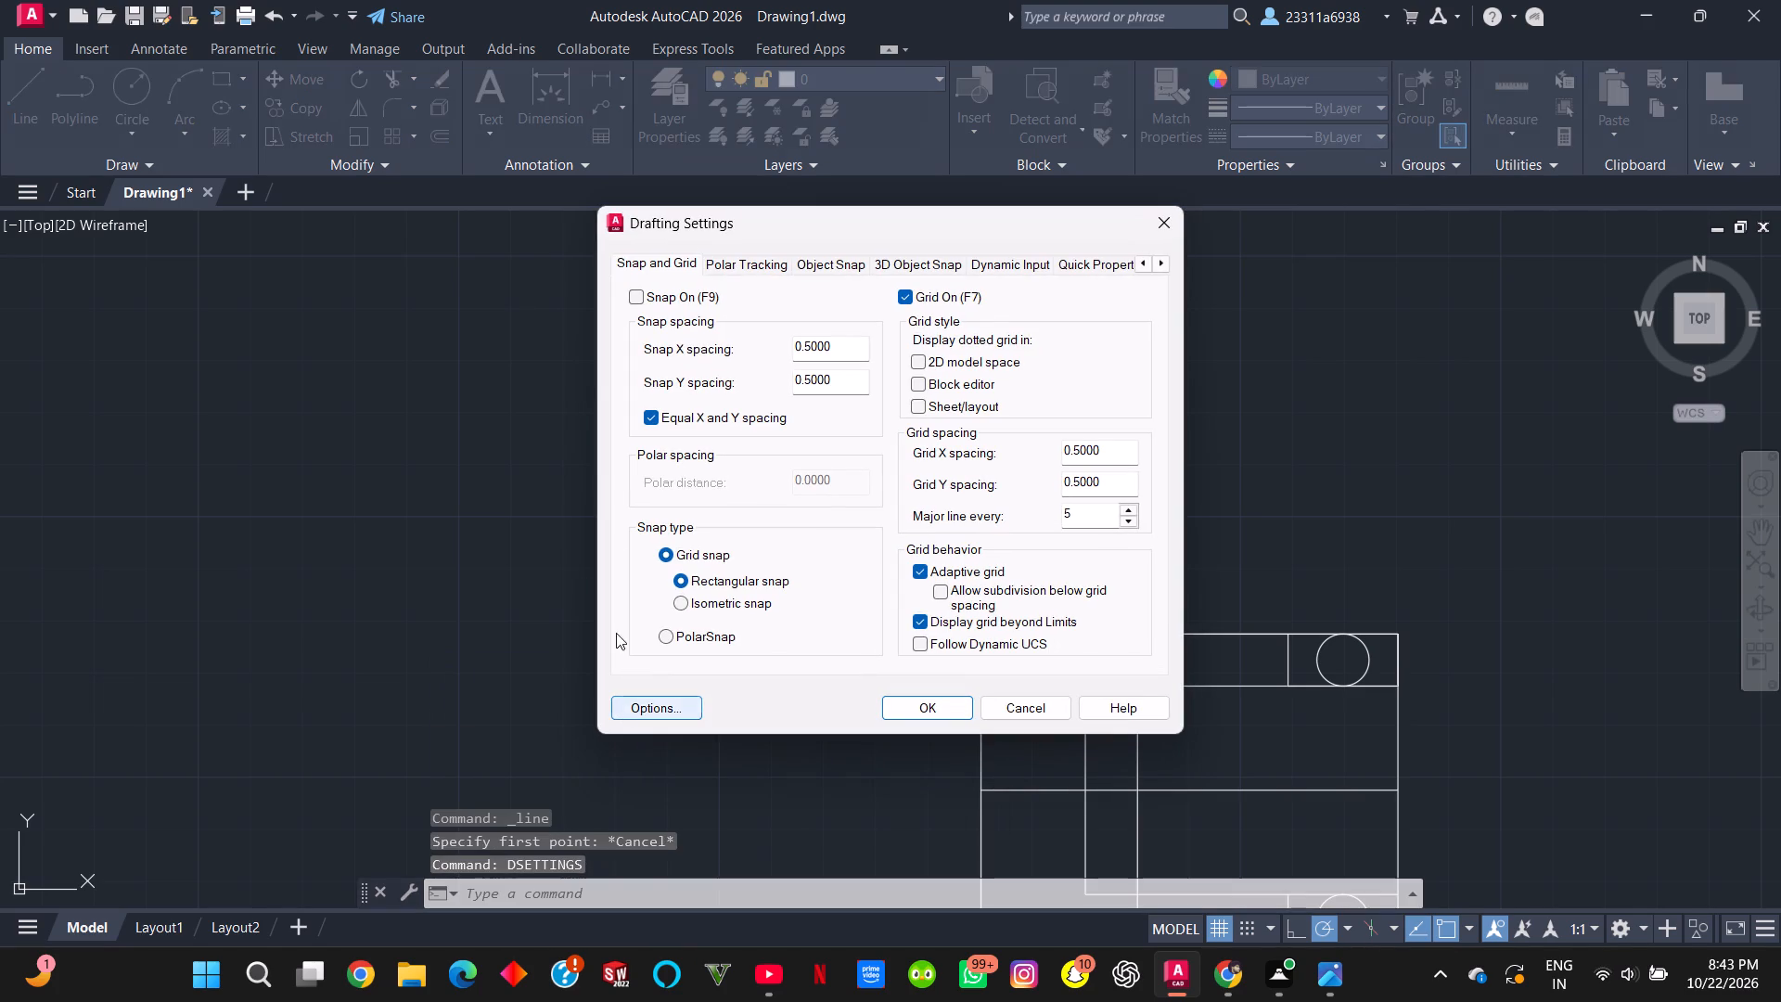
pyautogui.click(733, 263)
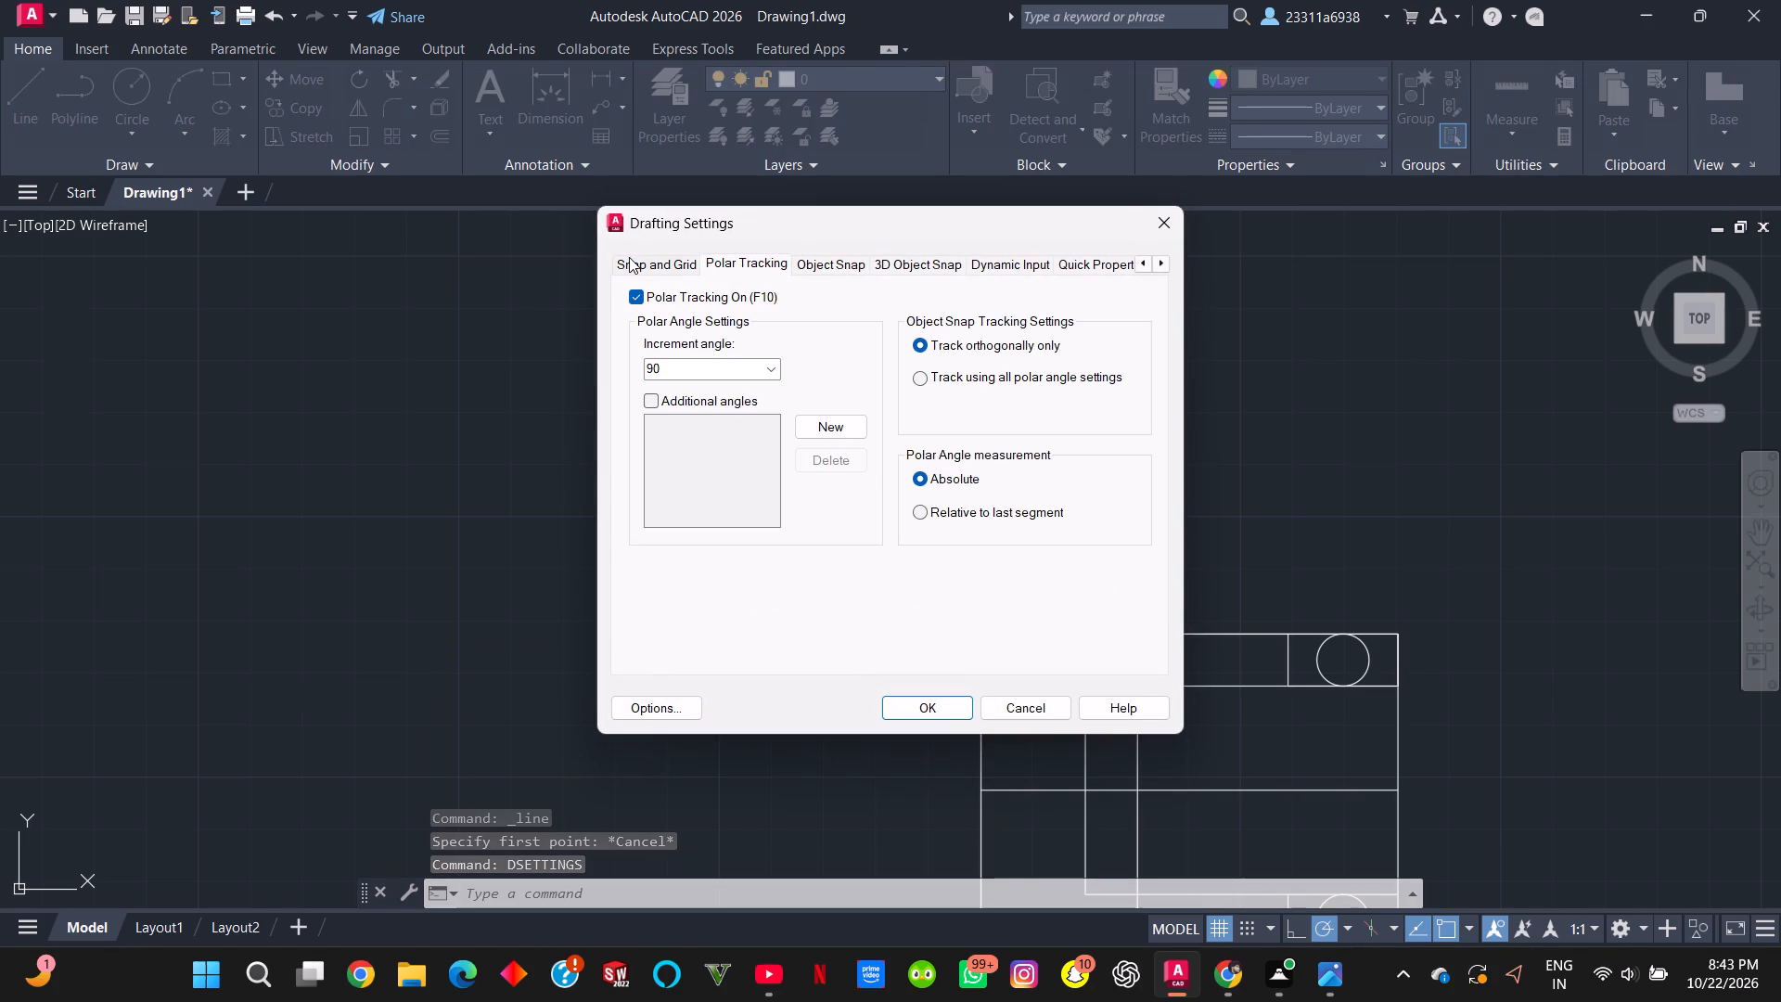
pyautogui.click(629, 257)
pyautogui.click(885, 258)
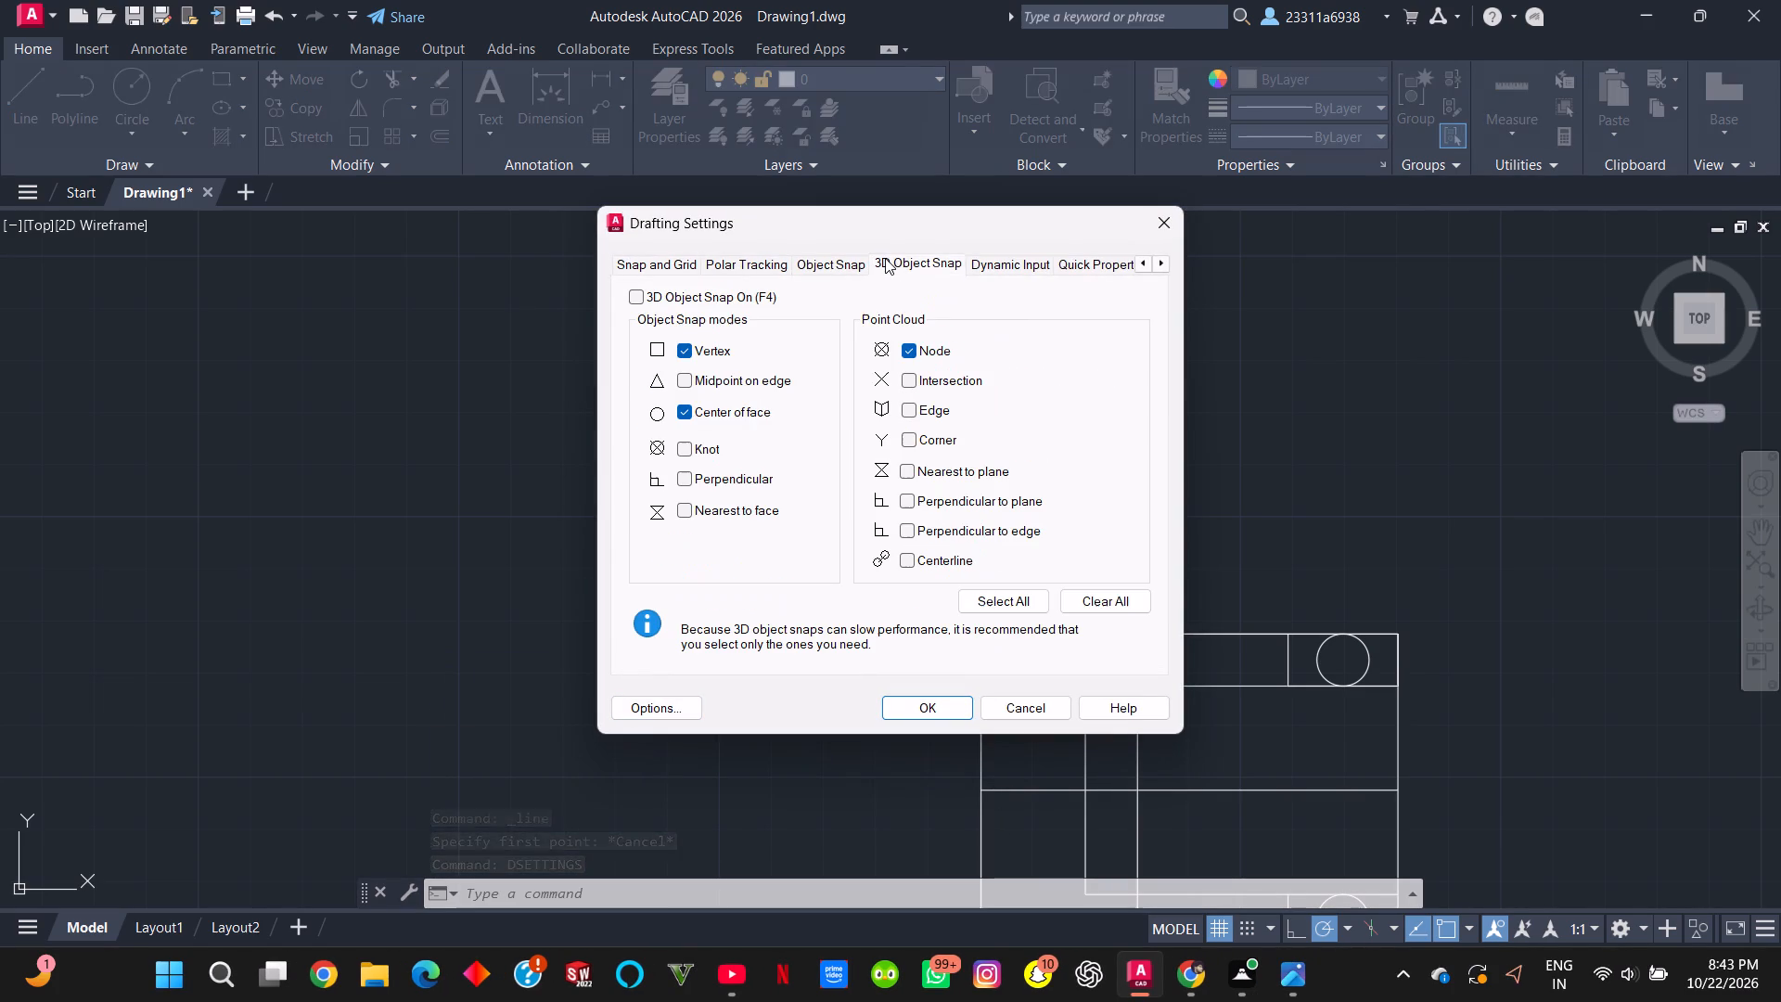
pyautogui.click(849, 259)
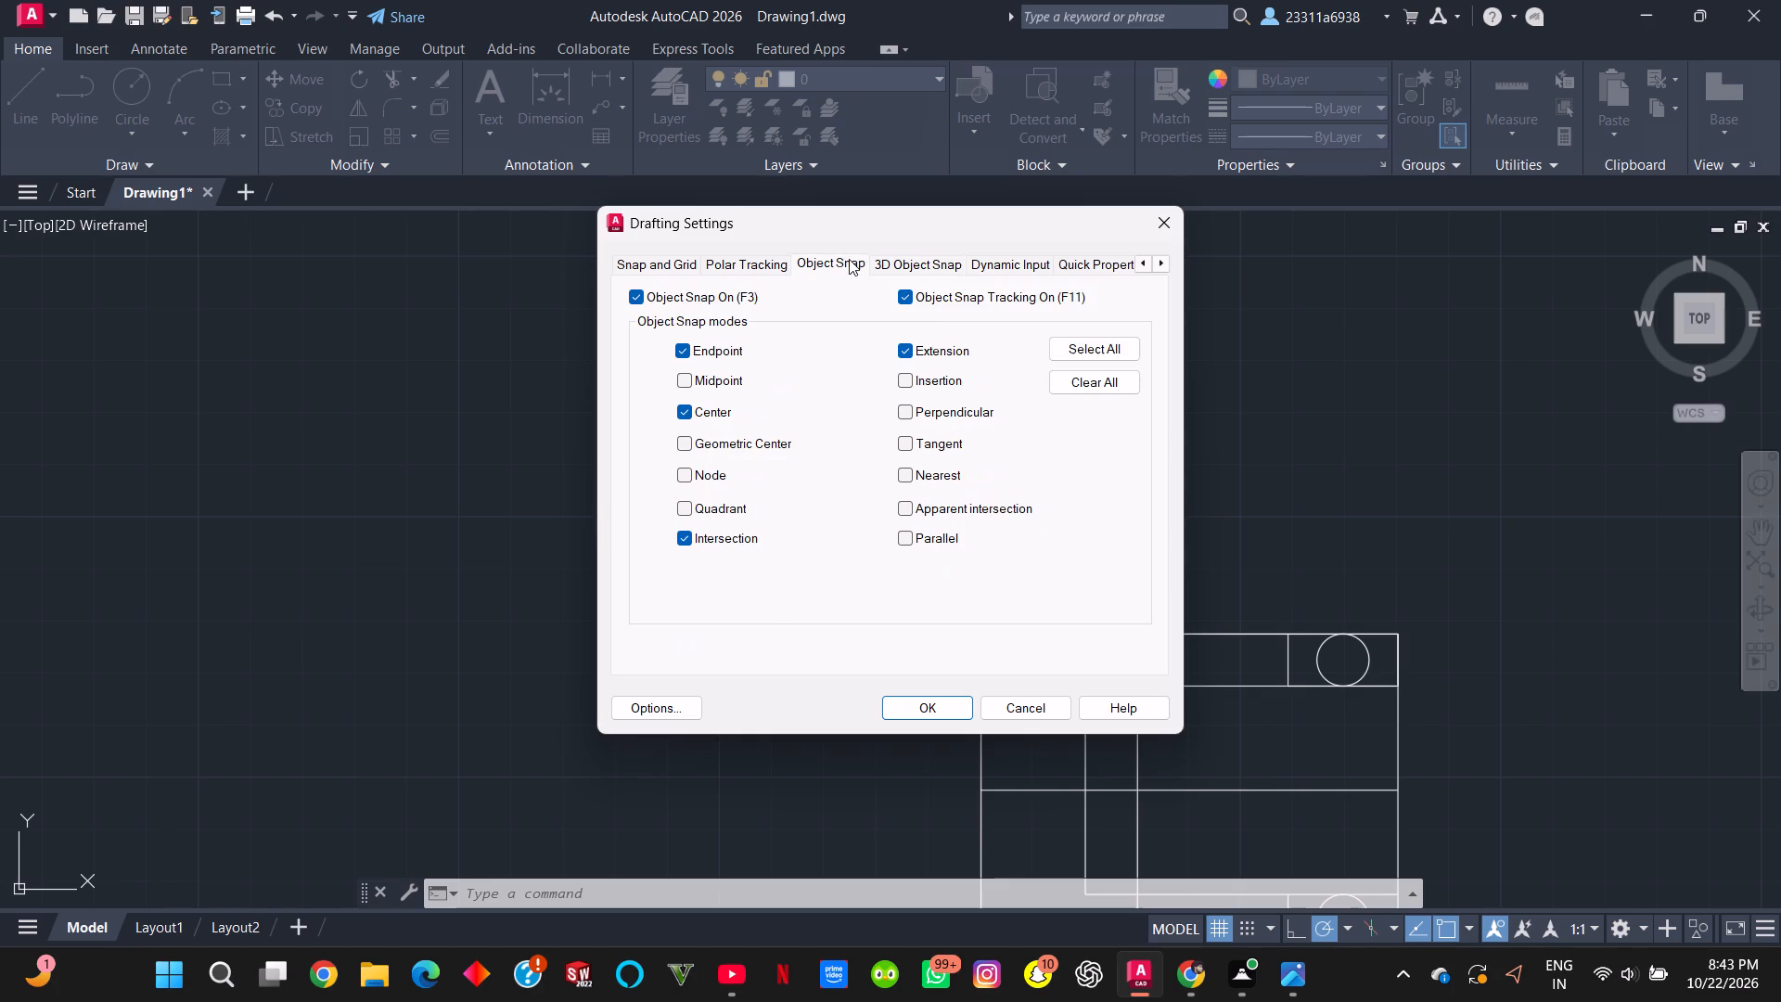
pyautogui.click(1010, 260)
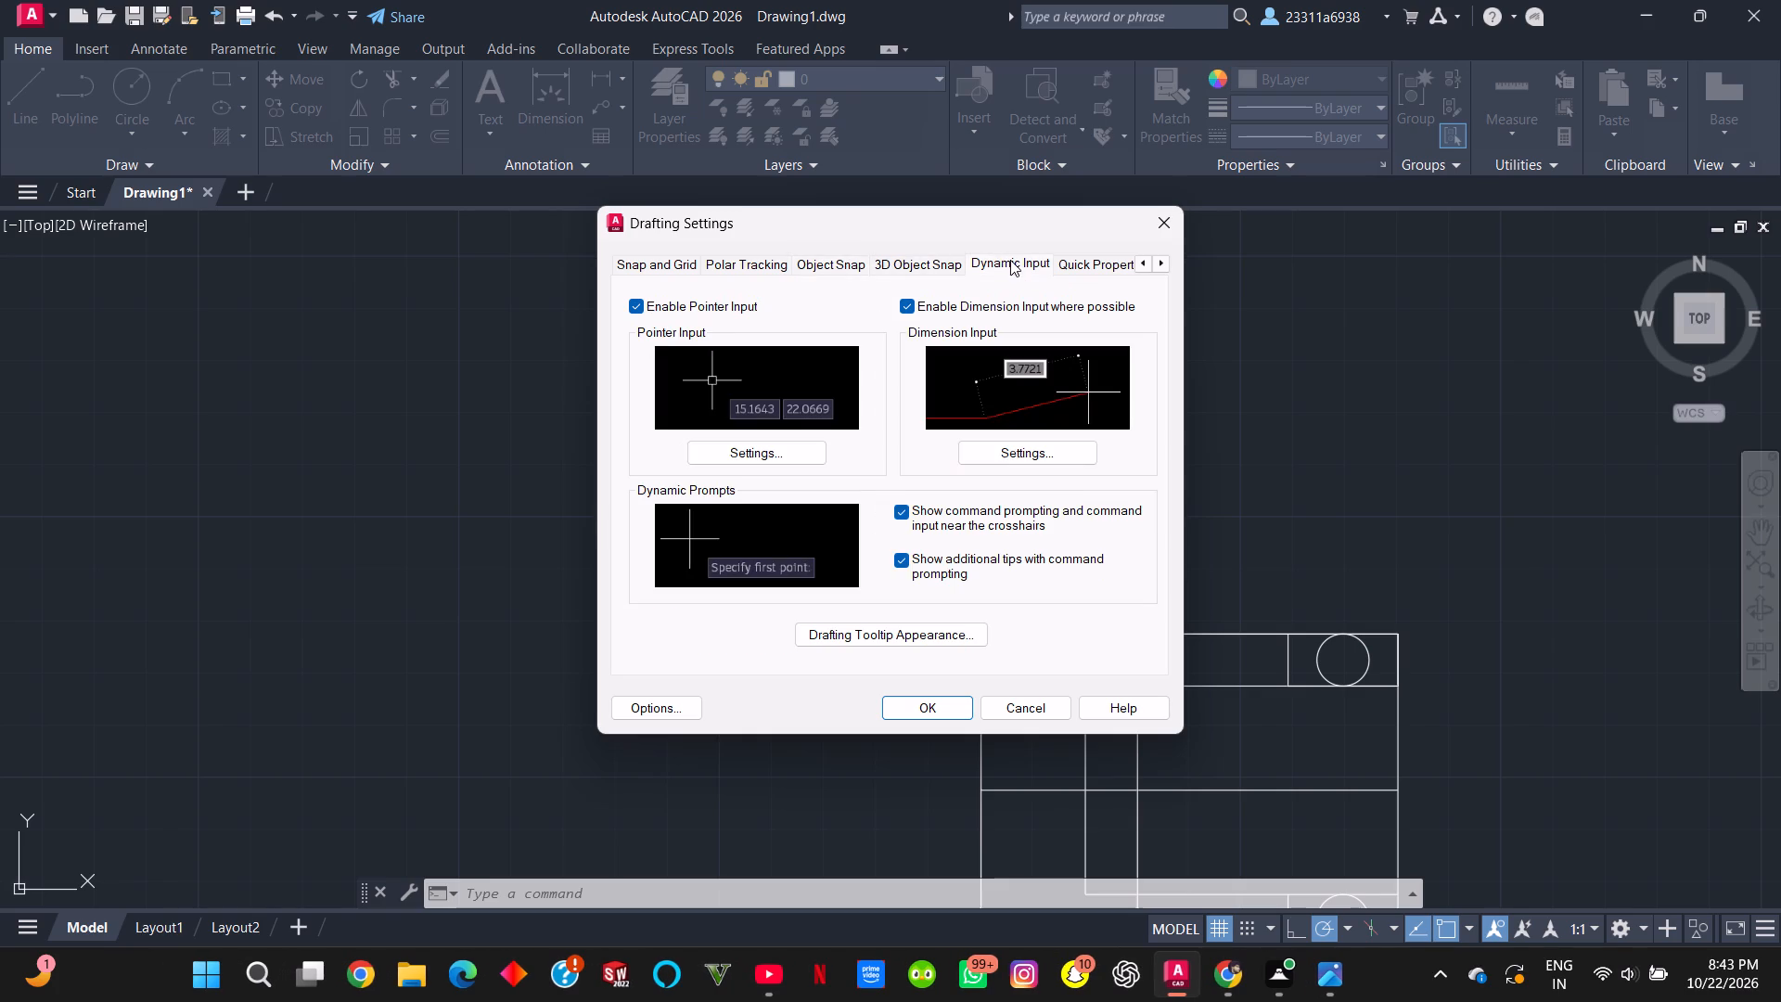
pyautogui.click(1072, 260)
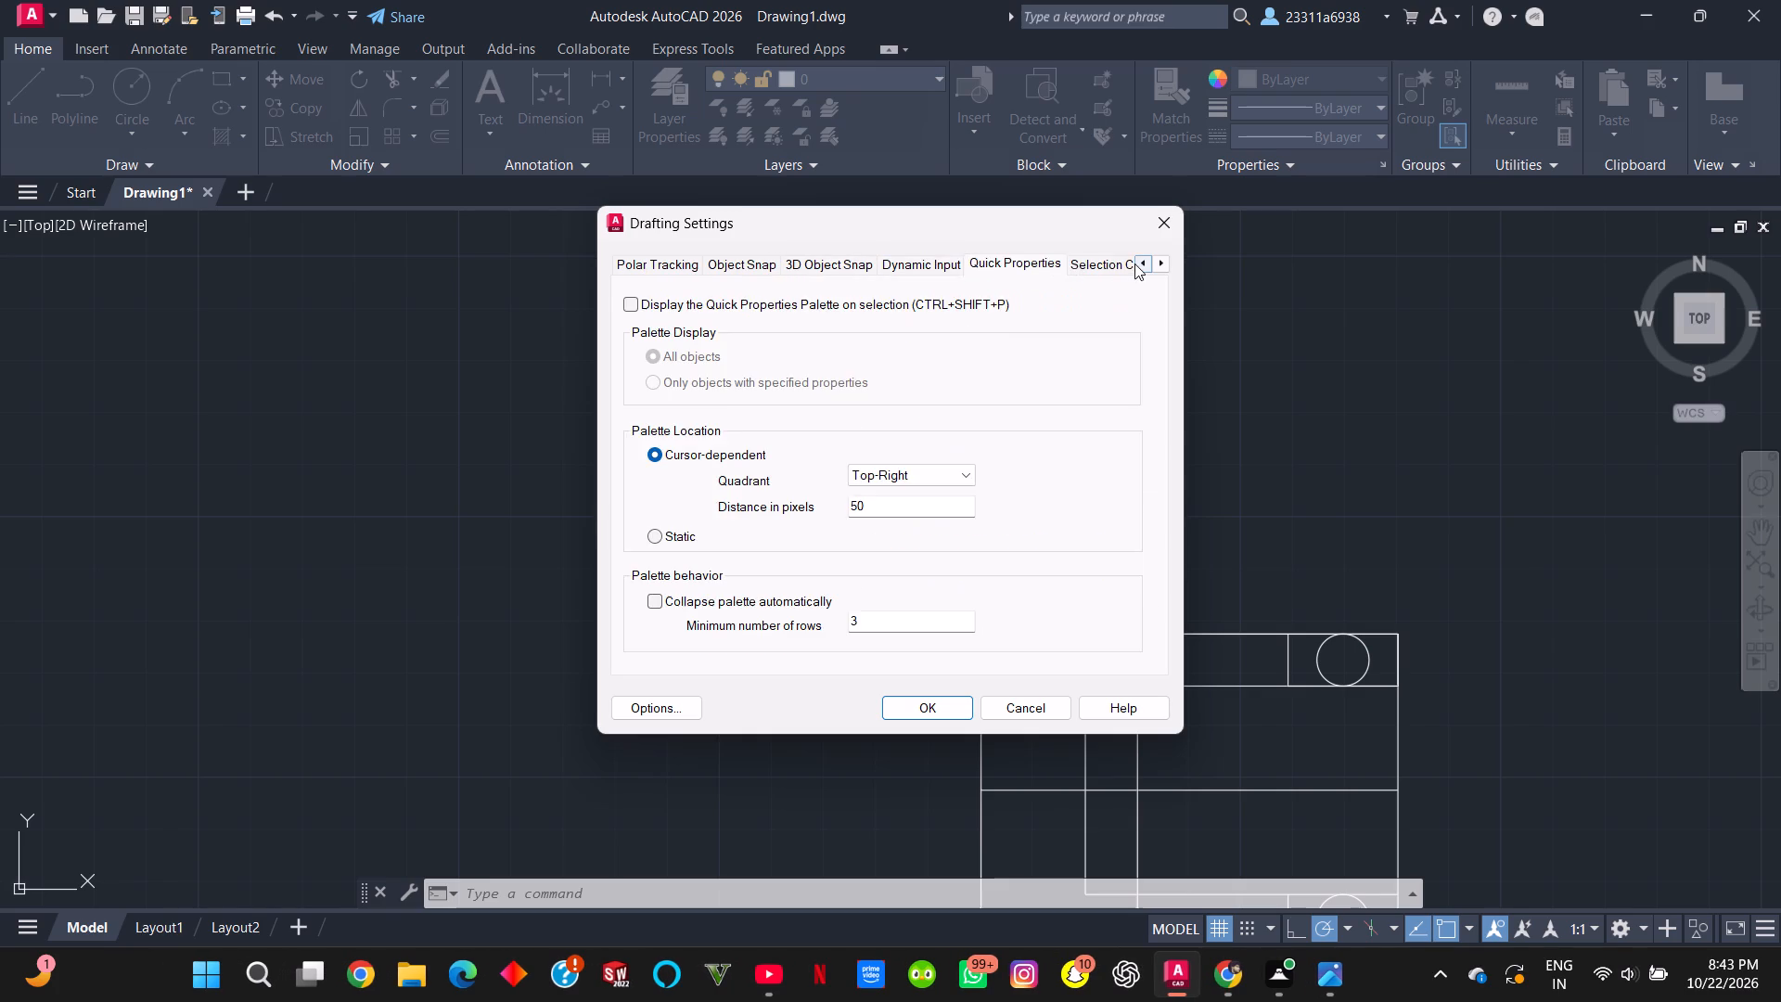
pyautogui.click(1108, 257)
pyautogui.click(905, 268)
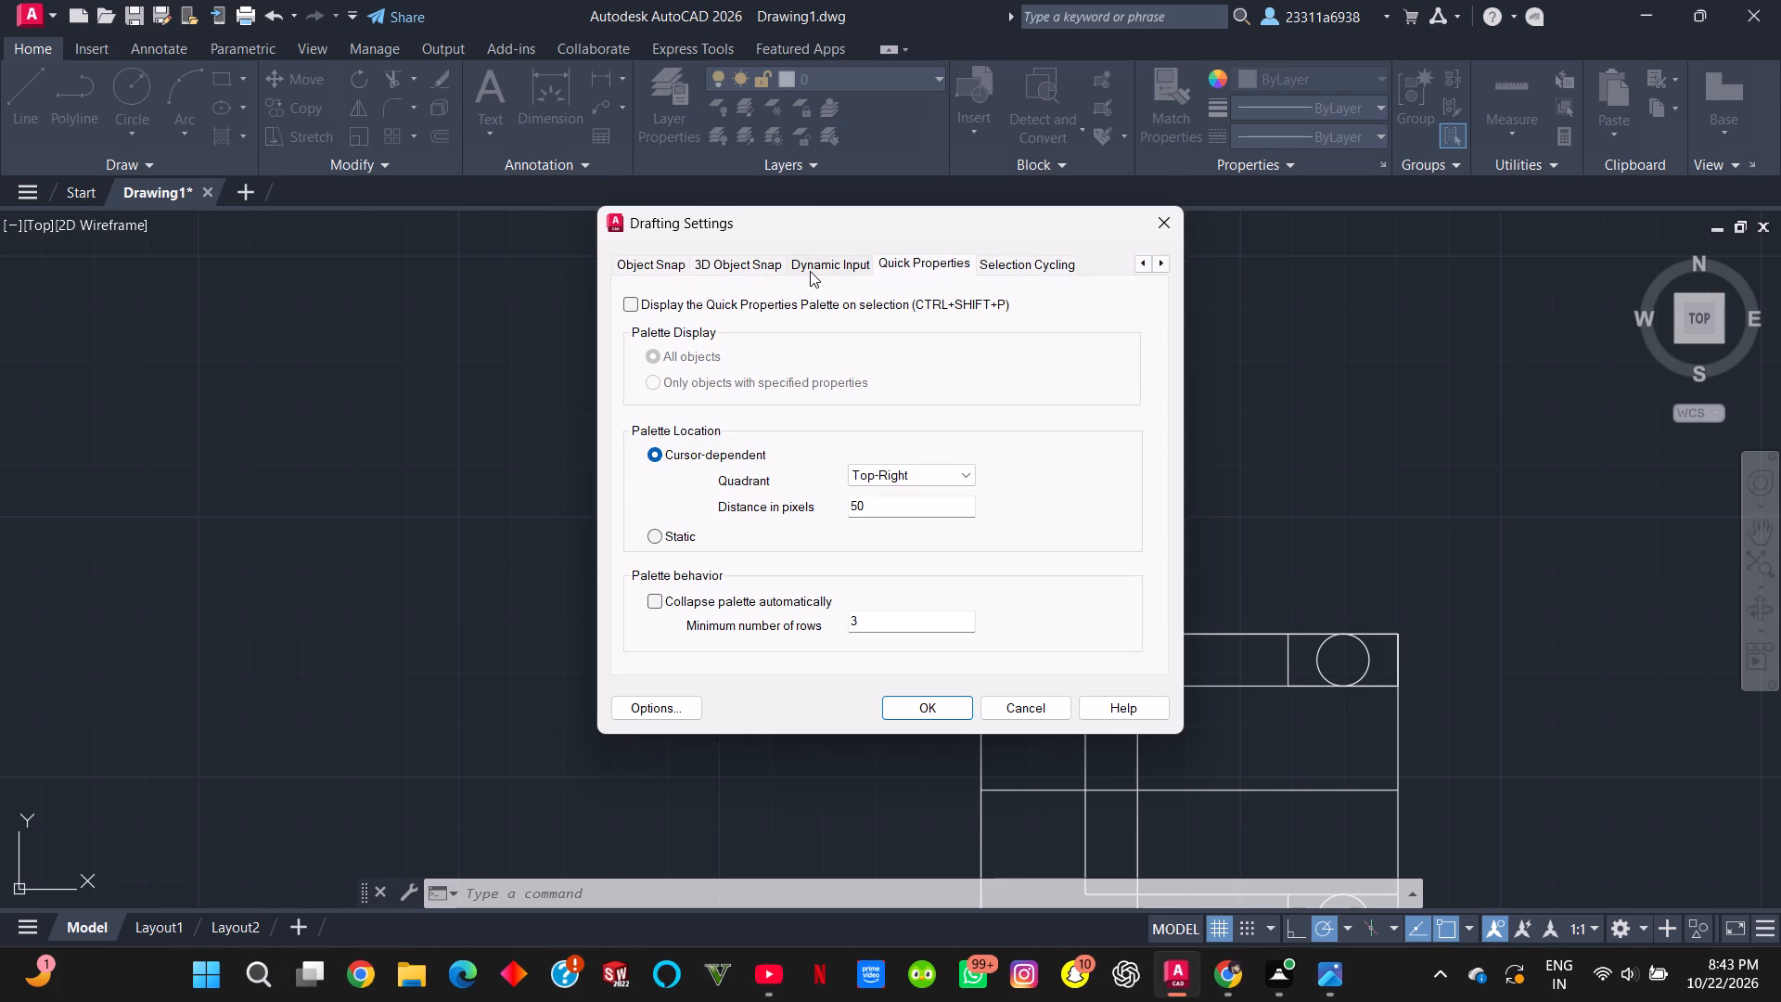
pyautogui.click(810, 271)
pyautogui.click(762, 260)
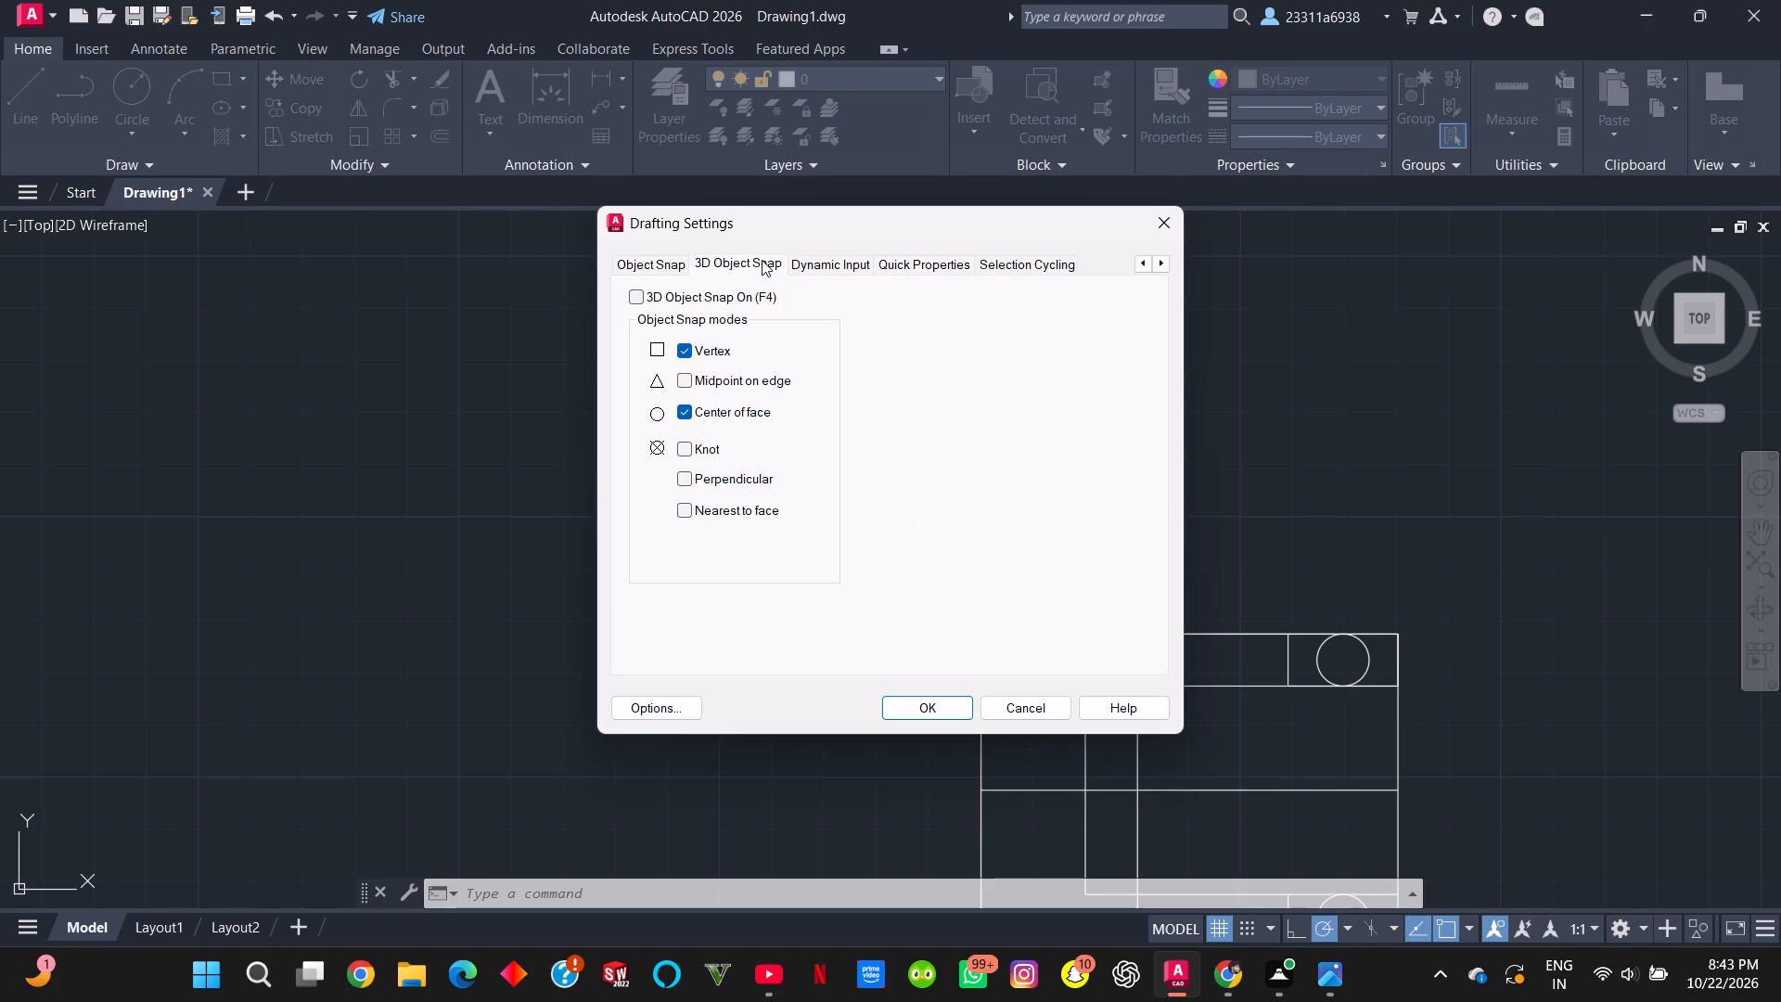
# Enable all object snap modes and all 3D object snap modes, and apply the drafting settings.
pyautogui.click(670, 263)
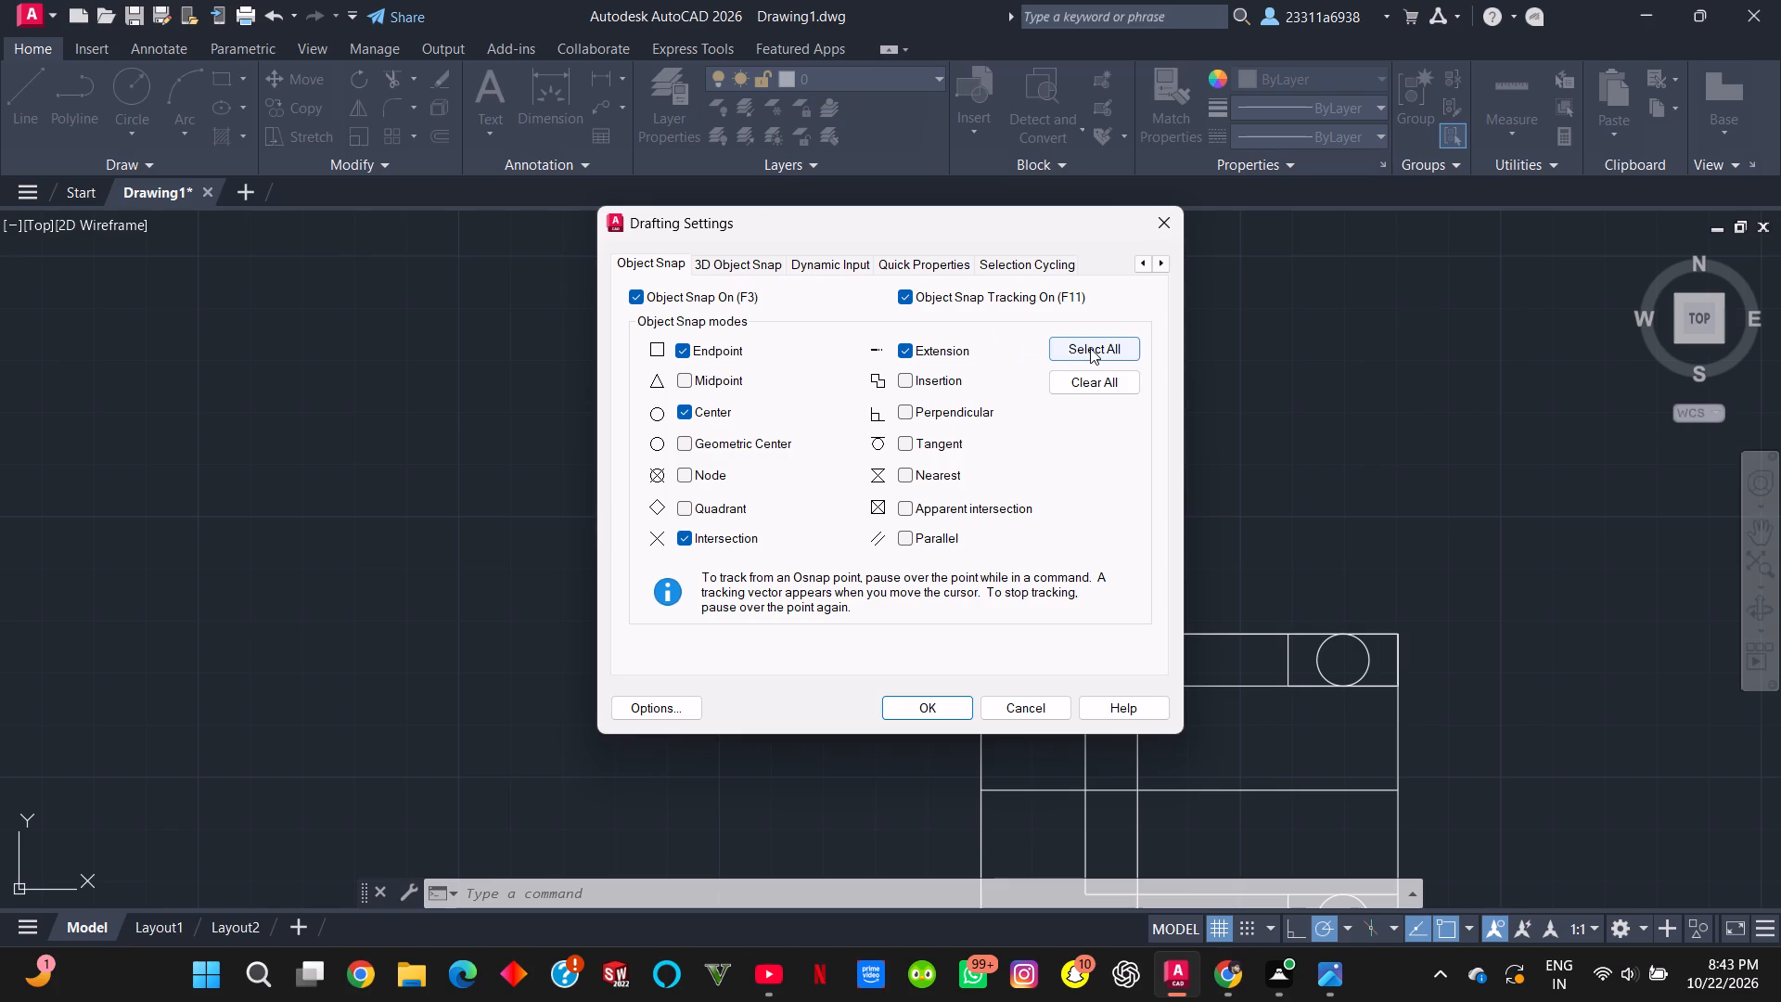
pyautogui.click(1090, 348)
pyautogui.click(755, 272)
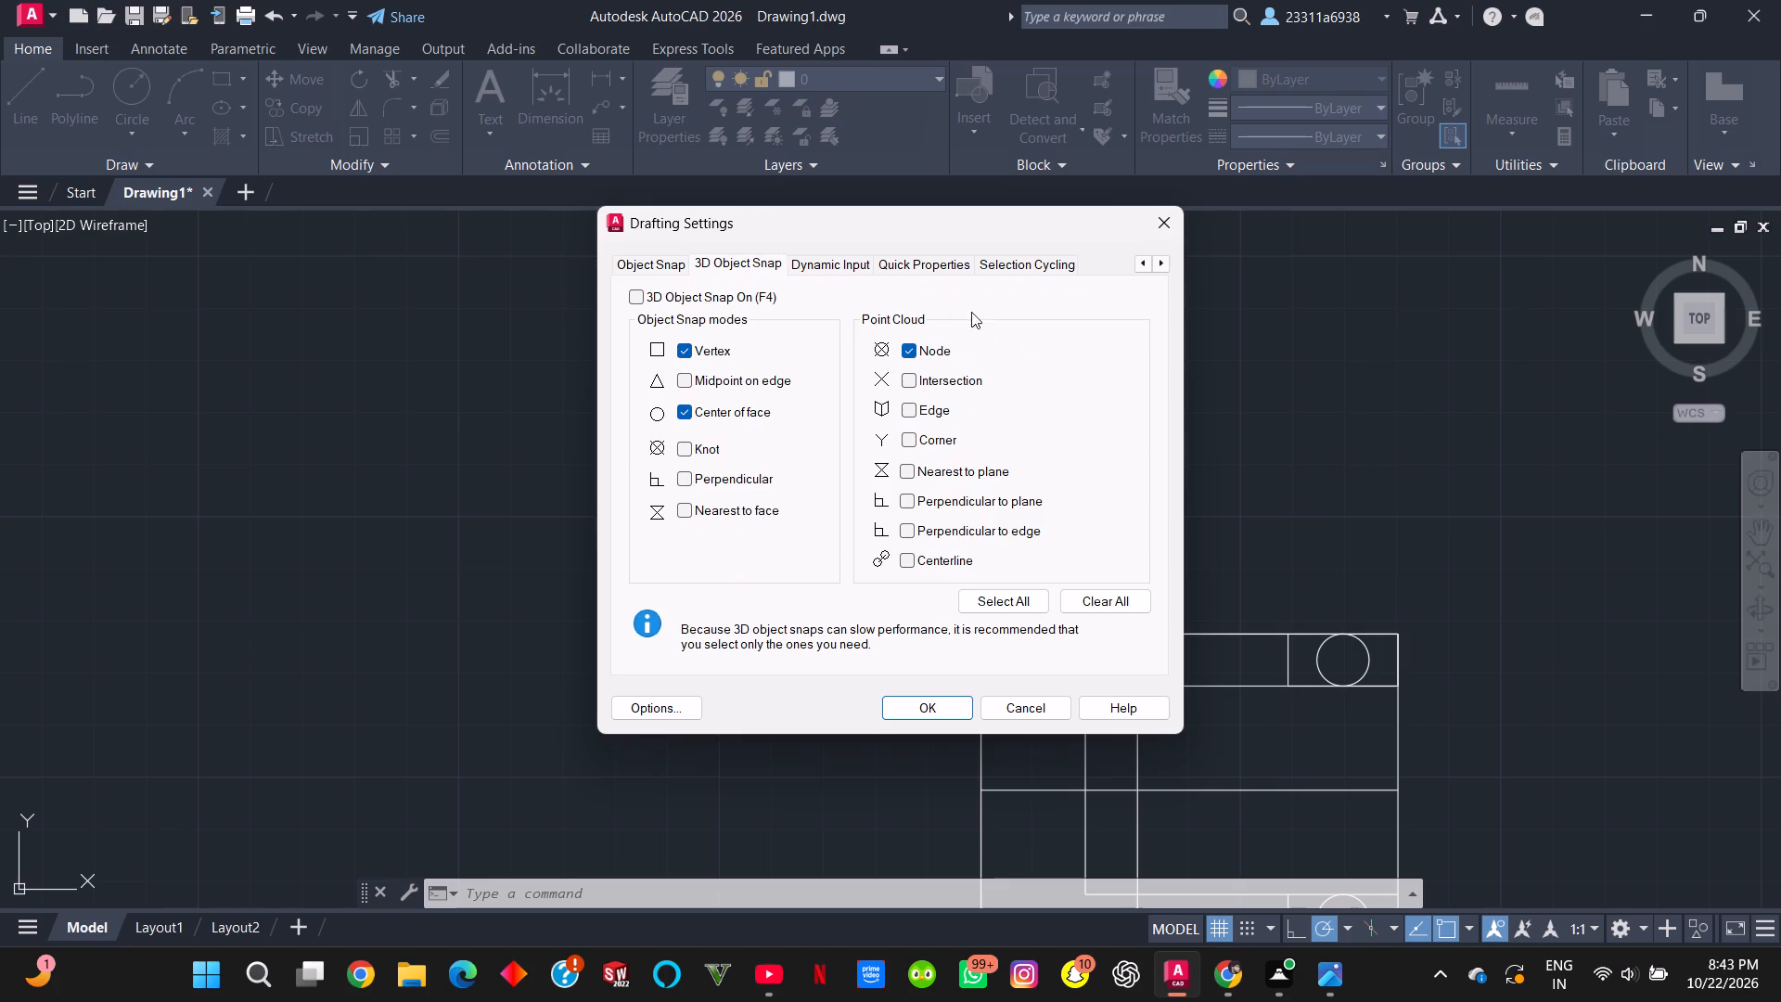
pyautogui.click(1019, 592)
pyautogui.click(954, 701)
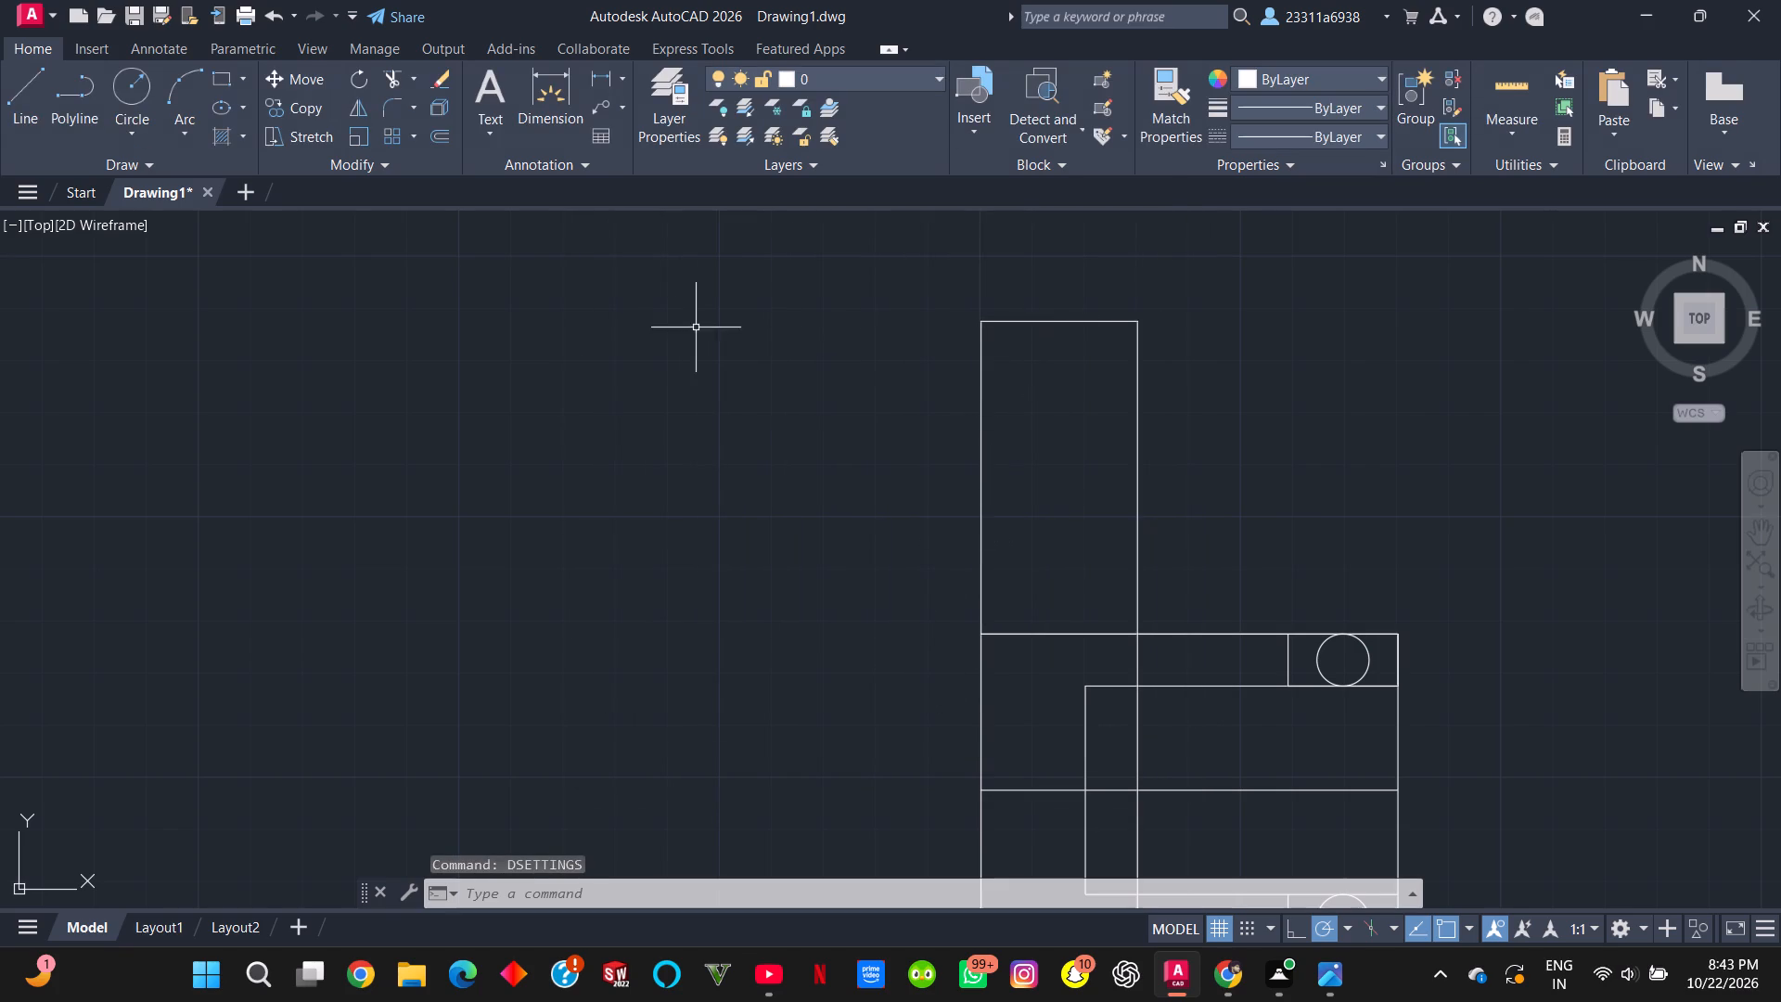
# Draw a vertical centre line from the midpoint of the lower strip's bottom edge to the midpoint of the upper strip's top edge.
pyautogui.click(31, 81)
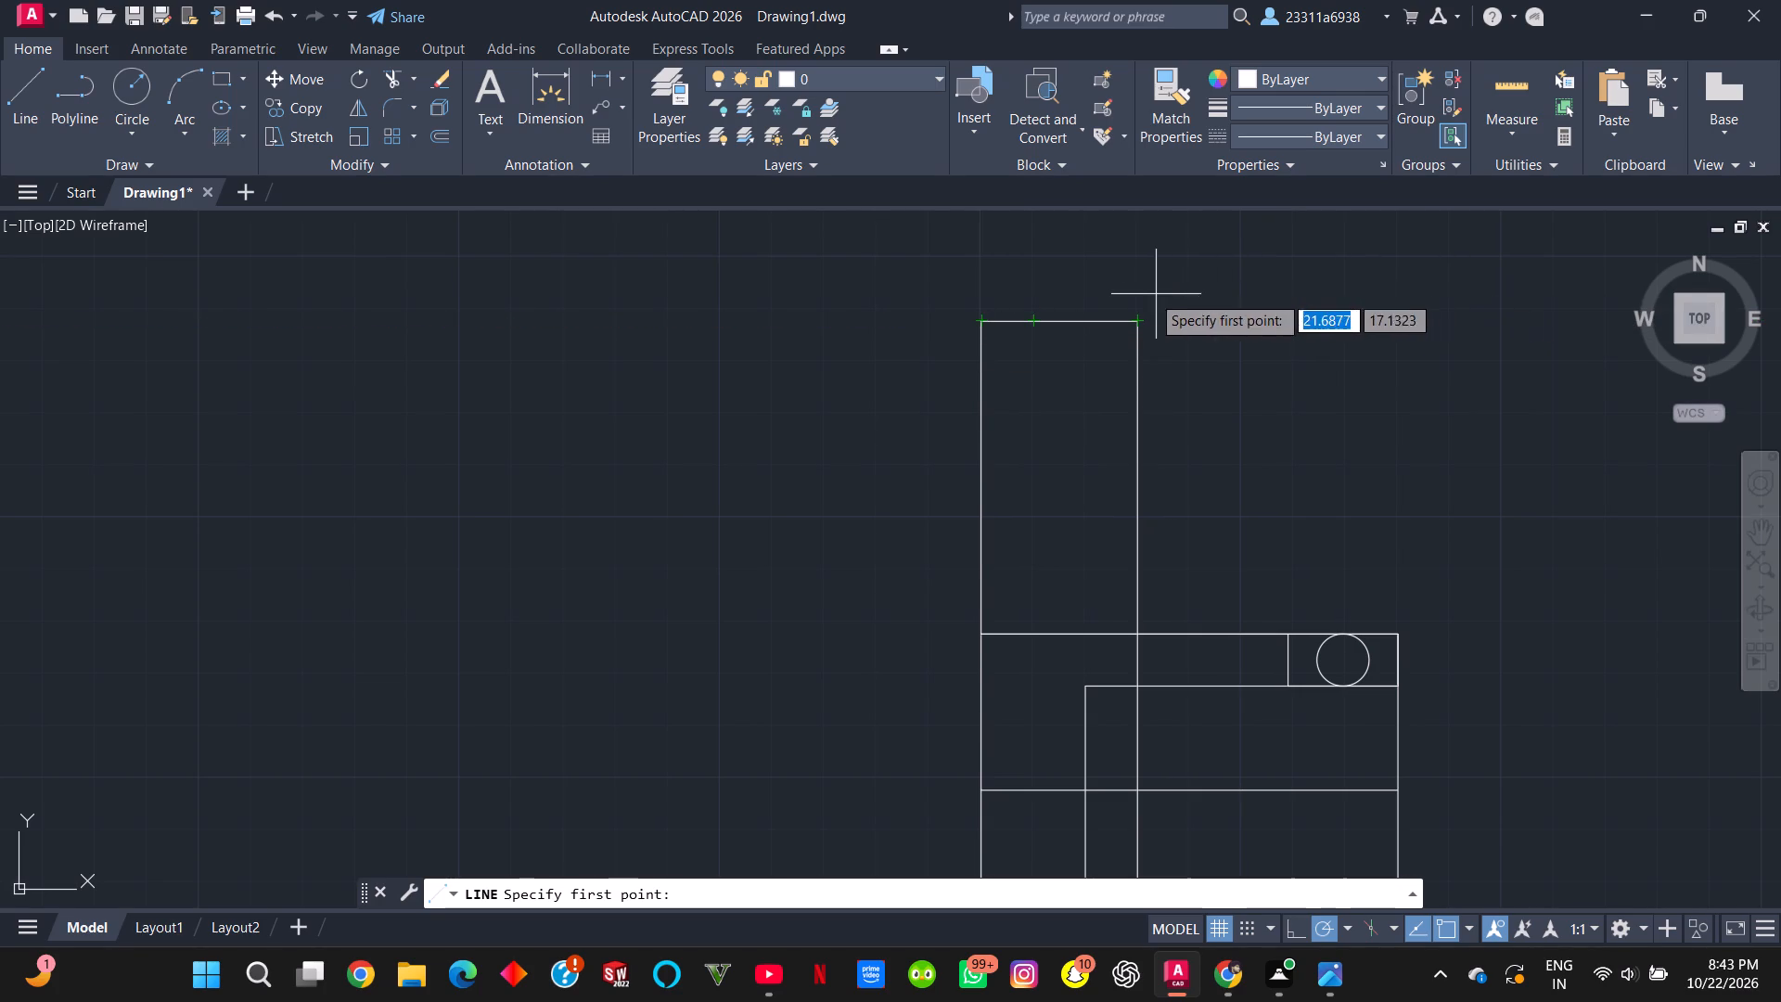
pyautogui.scroll(-1, 1144, 294)
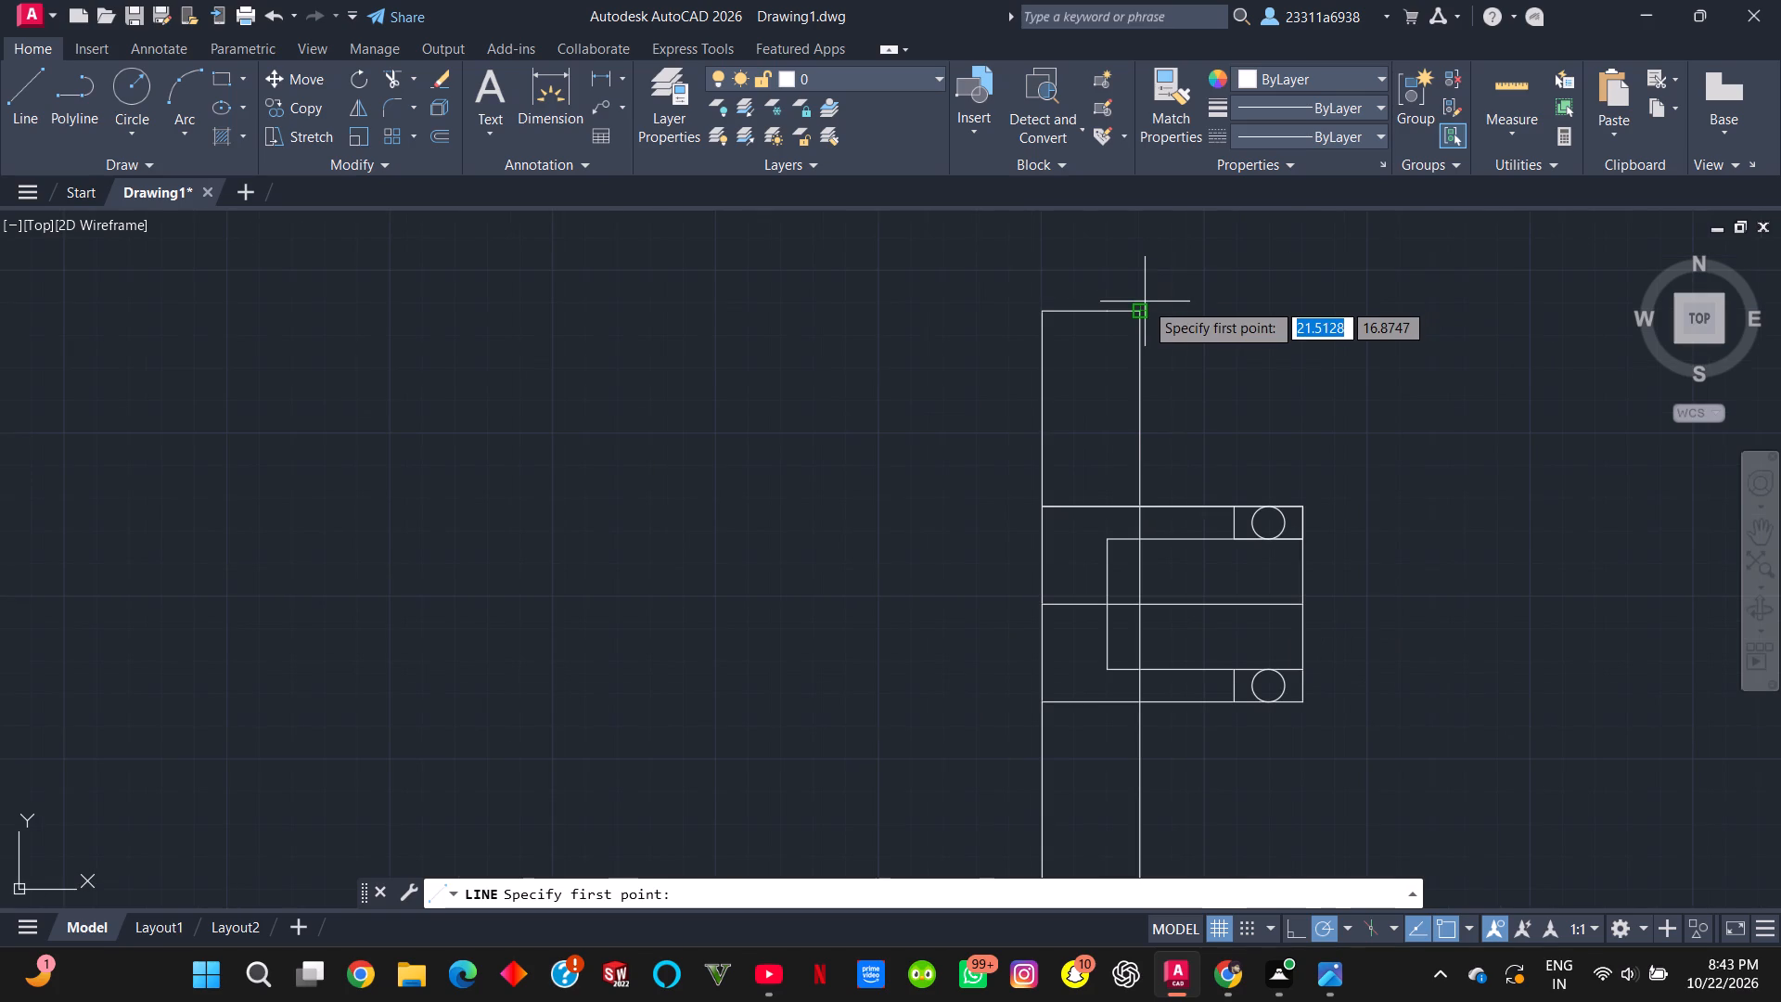
pyautogui.scroll(-1, 1145, 302)
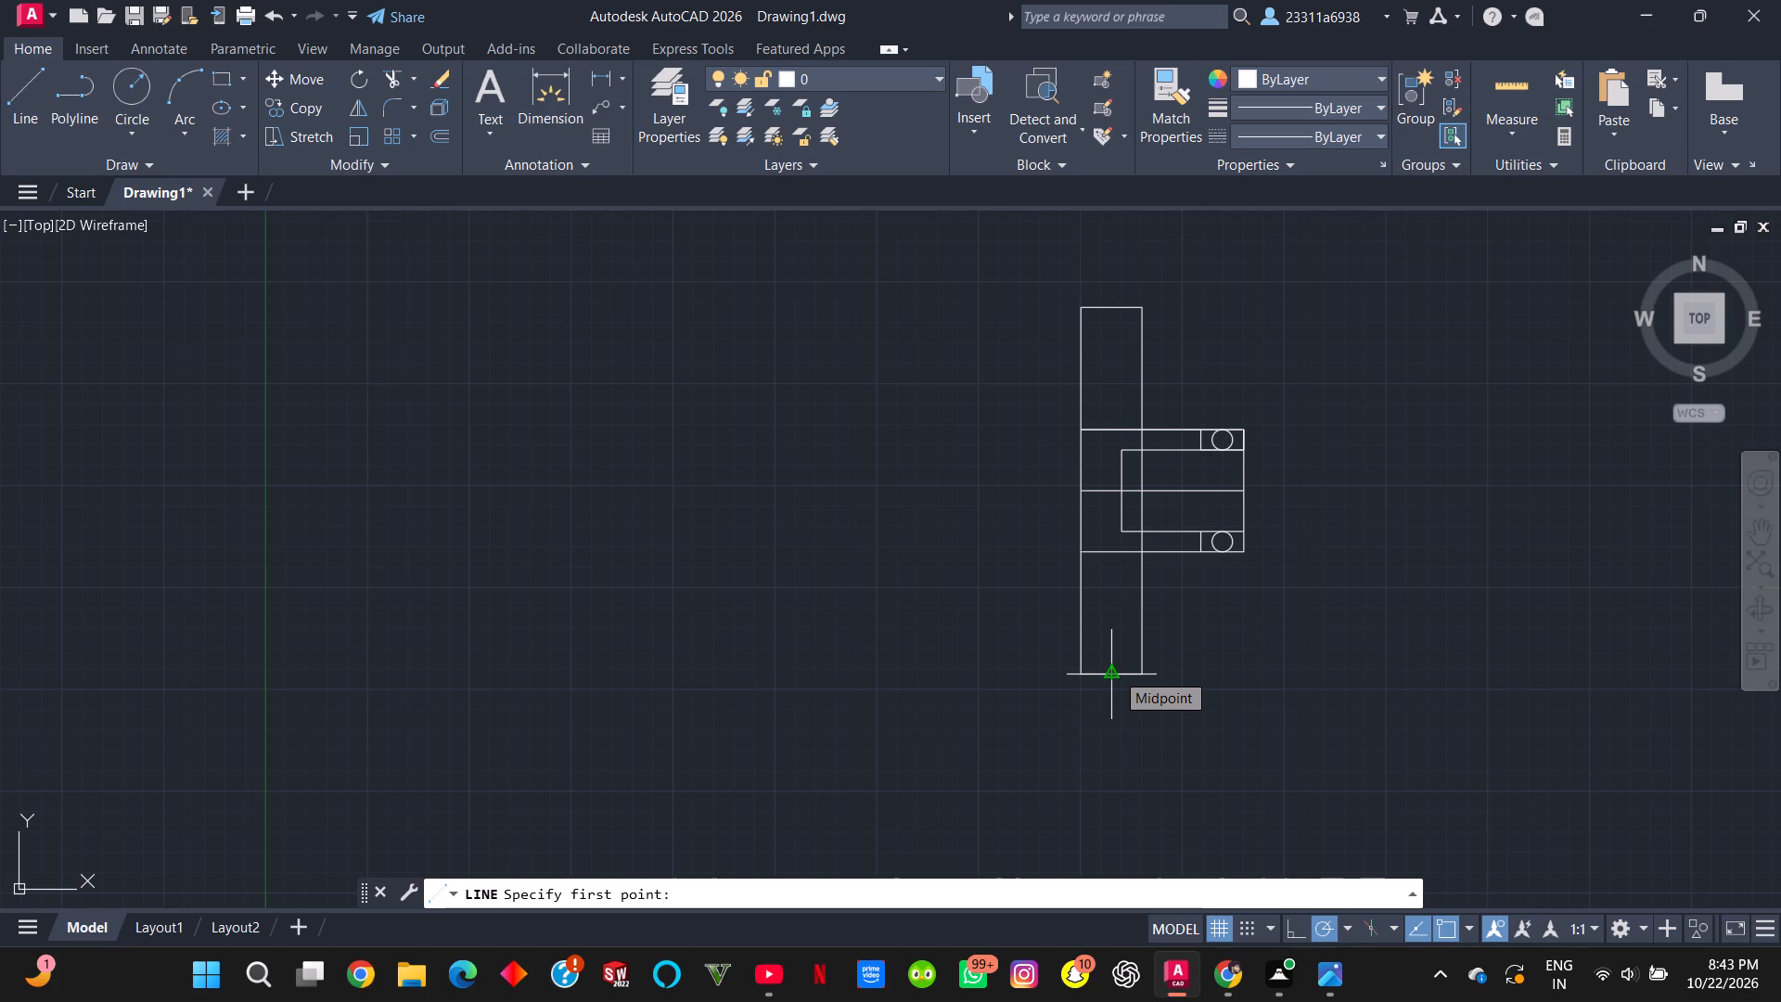
pyautogui.click(1115, 672)
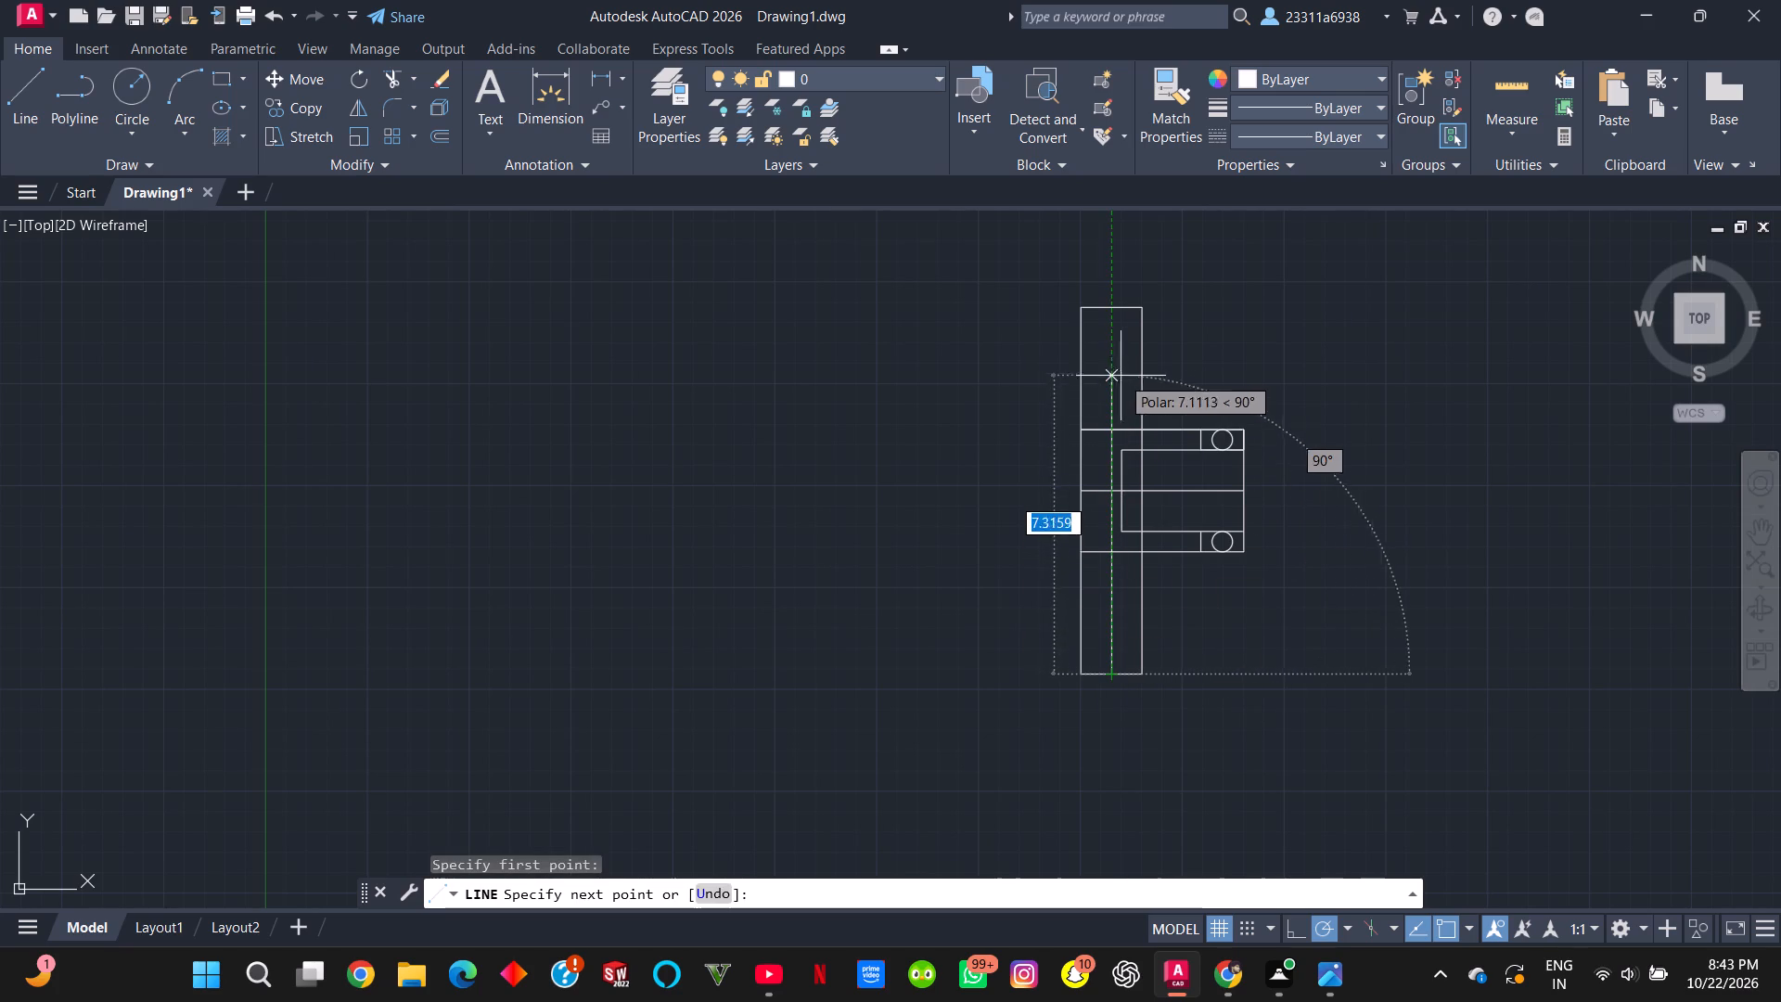
pyautogui.click(1112, 307)
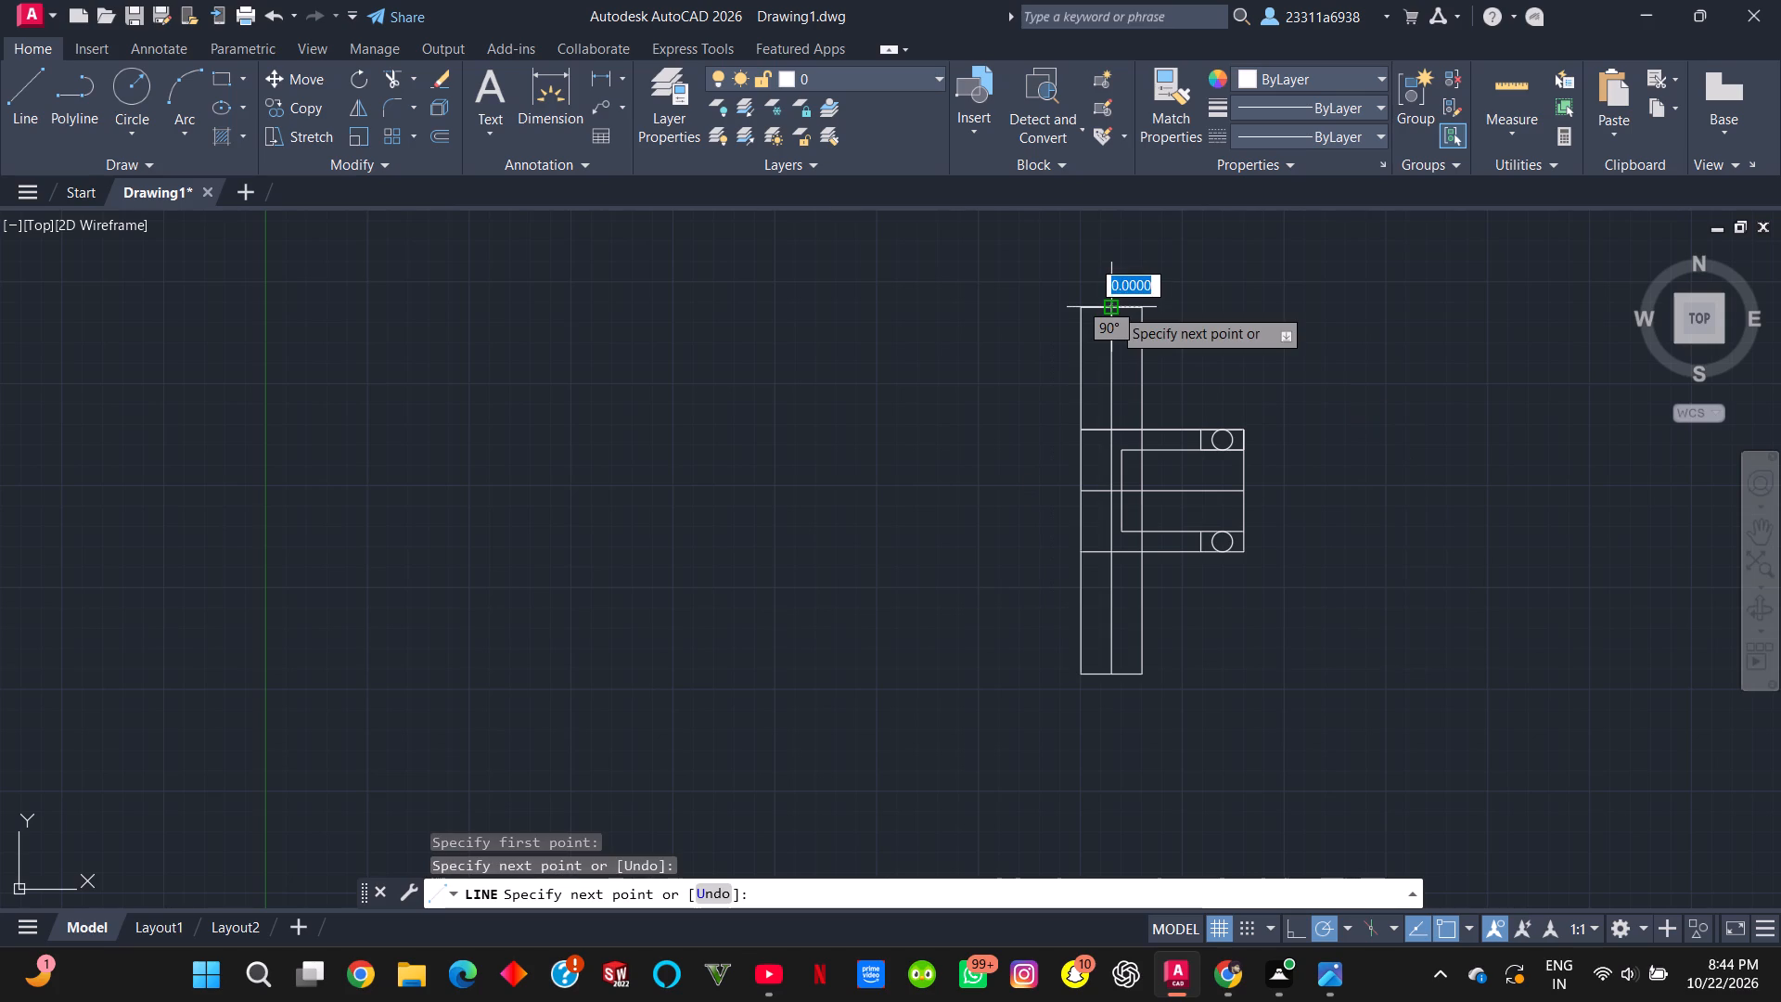
pyautogui.press('Escape')
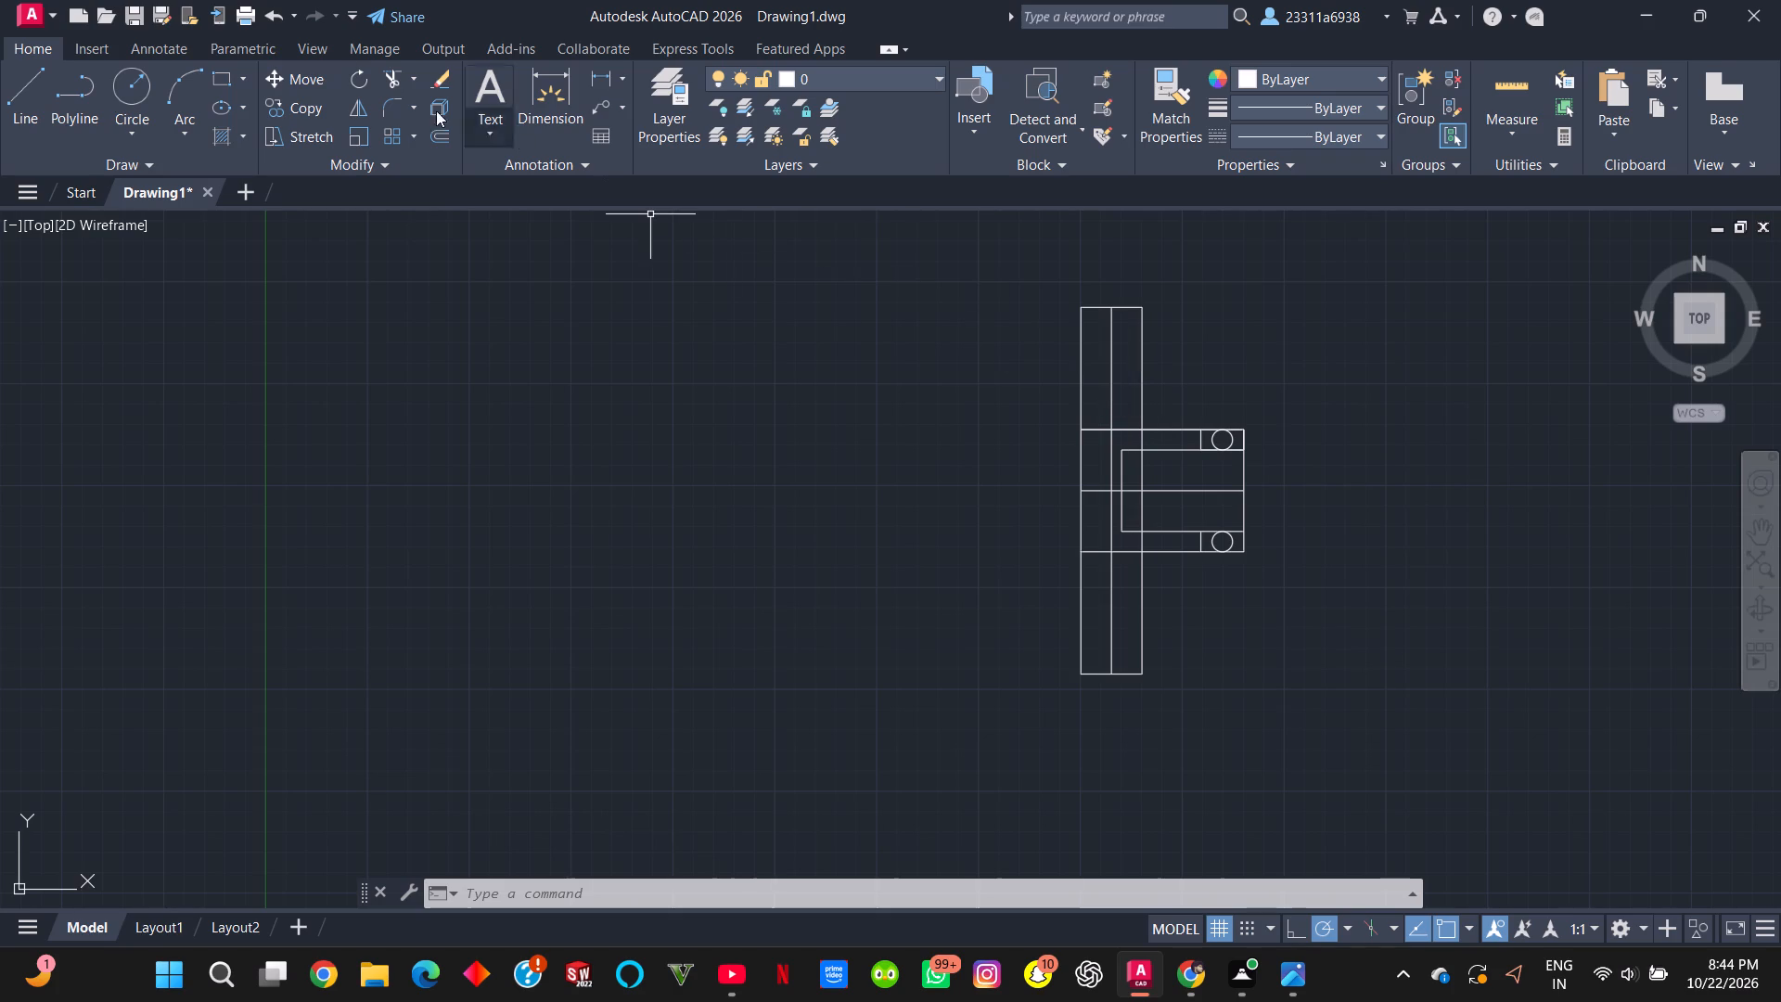
# Draw lines from the upper strip's lower-right corner: 1.5 units right along the rectangle's top edge, 4 units up, and another 0.5 units up.
pyautogui.click(37, 105)
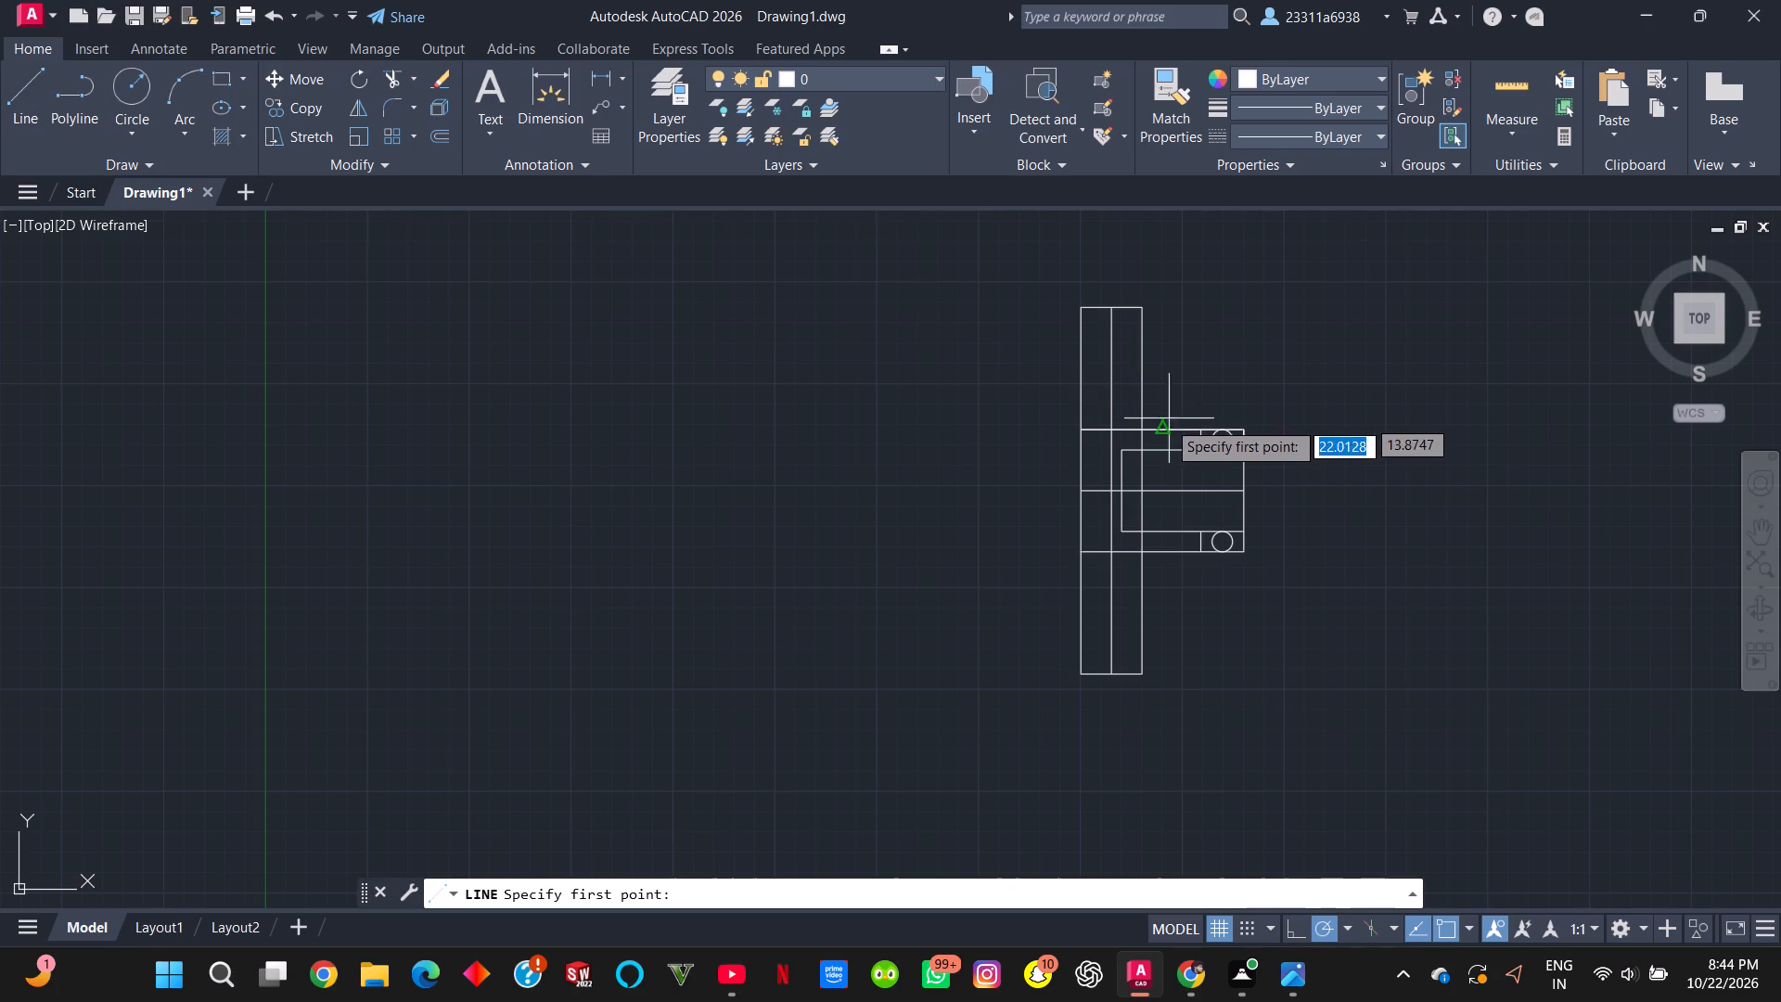
pyautogui.click(1146, 430)
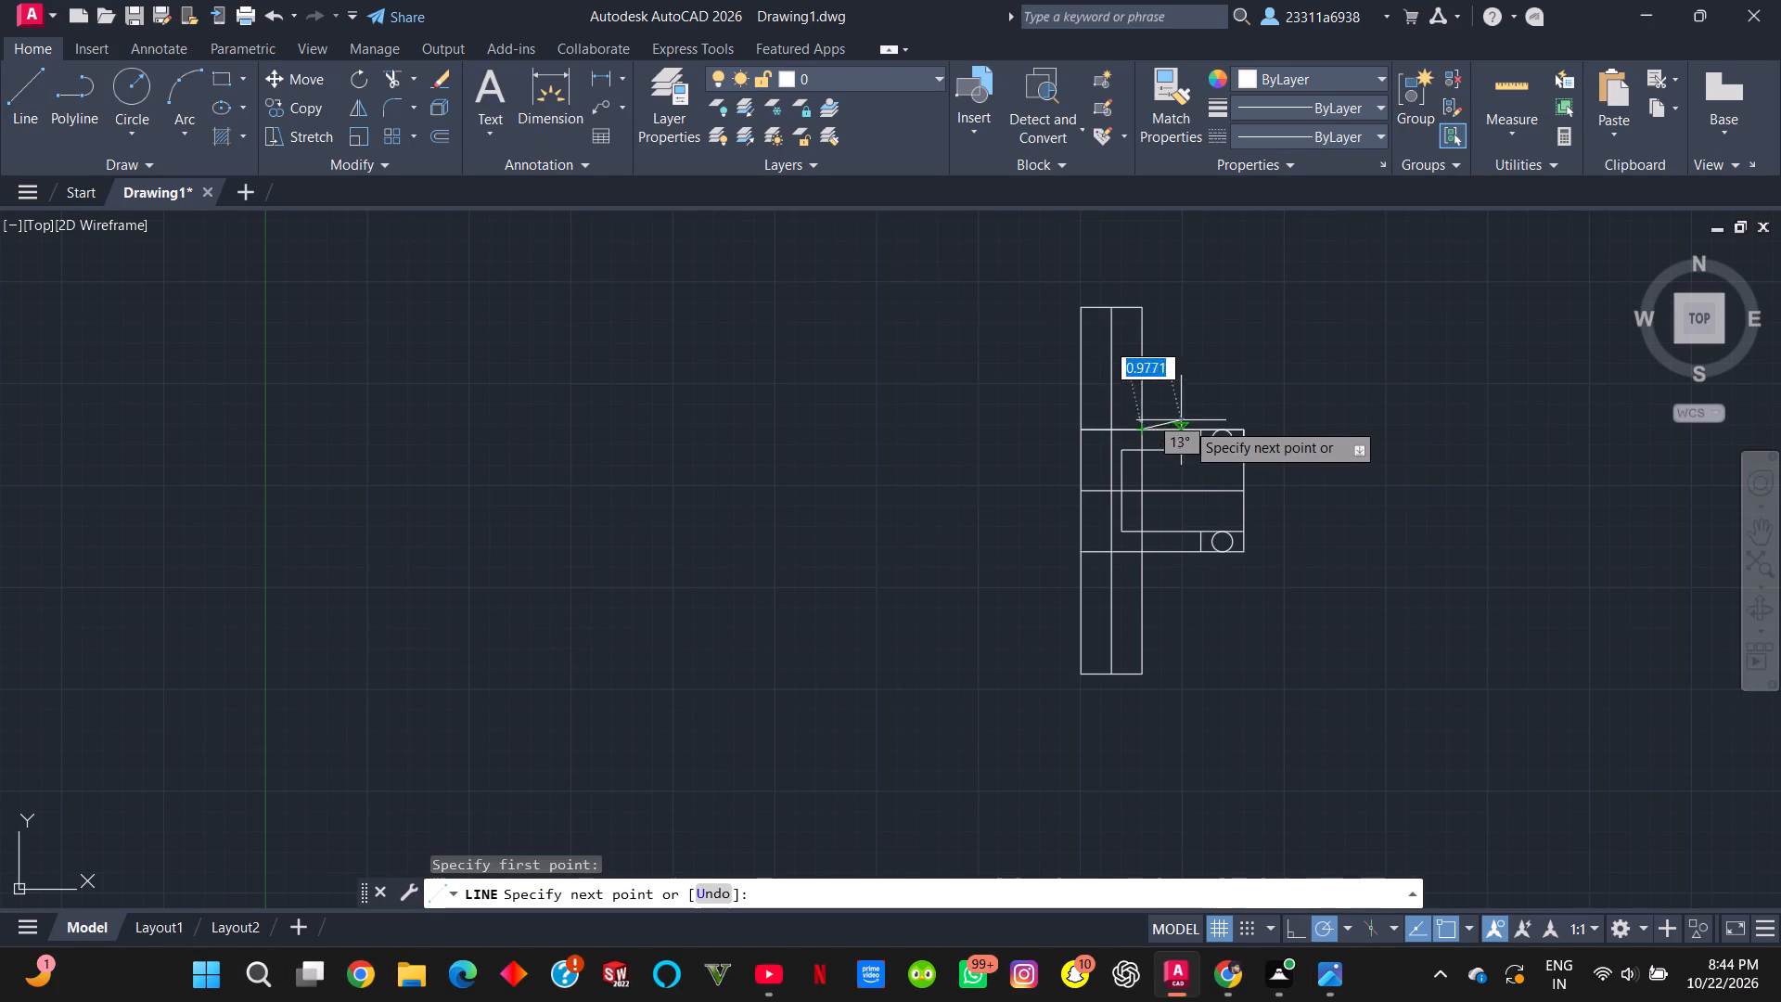
pyautogui.write('1.5')
pyautogui.press('Return')
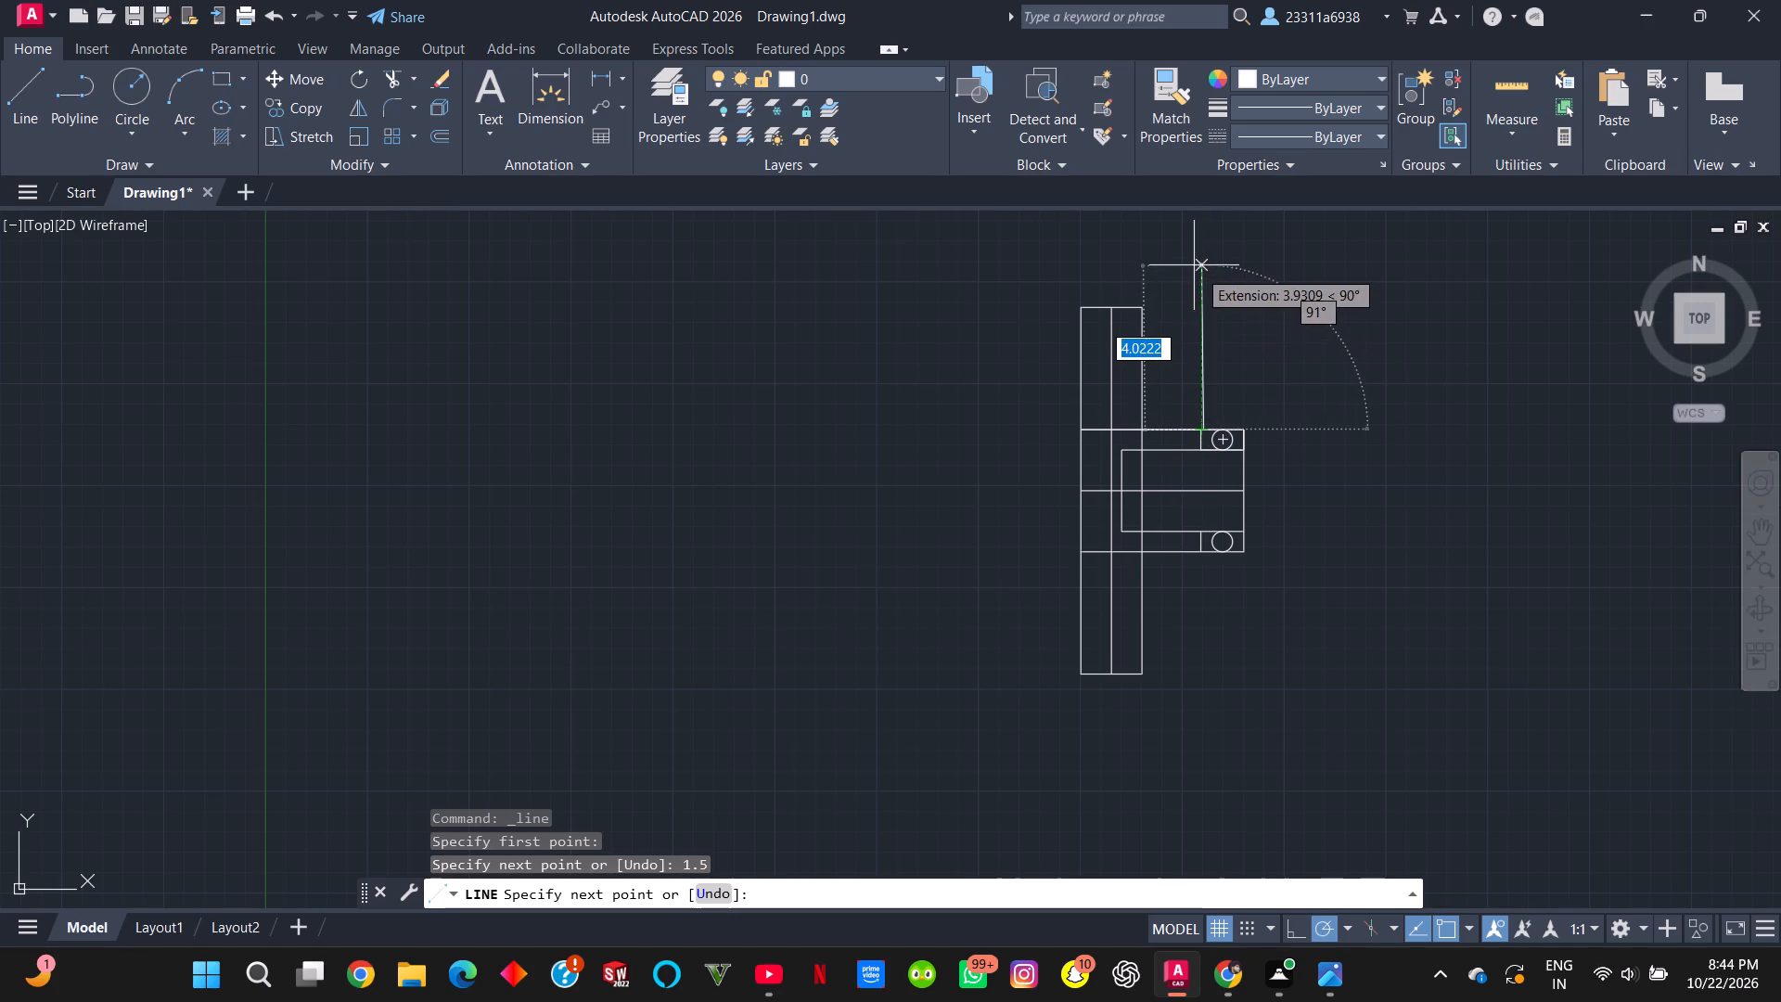
pyautogui.scroll(2, 1198, 275)
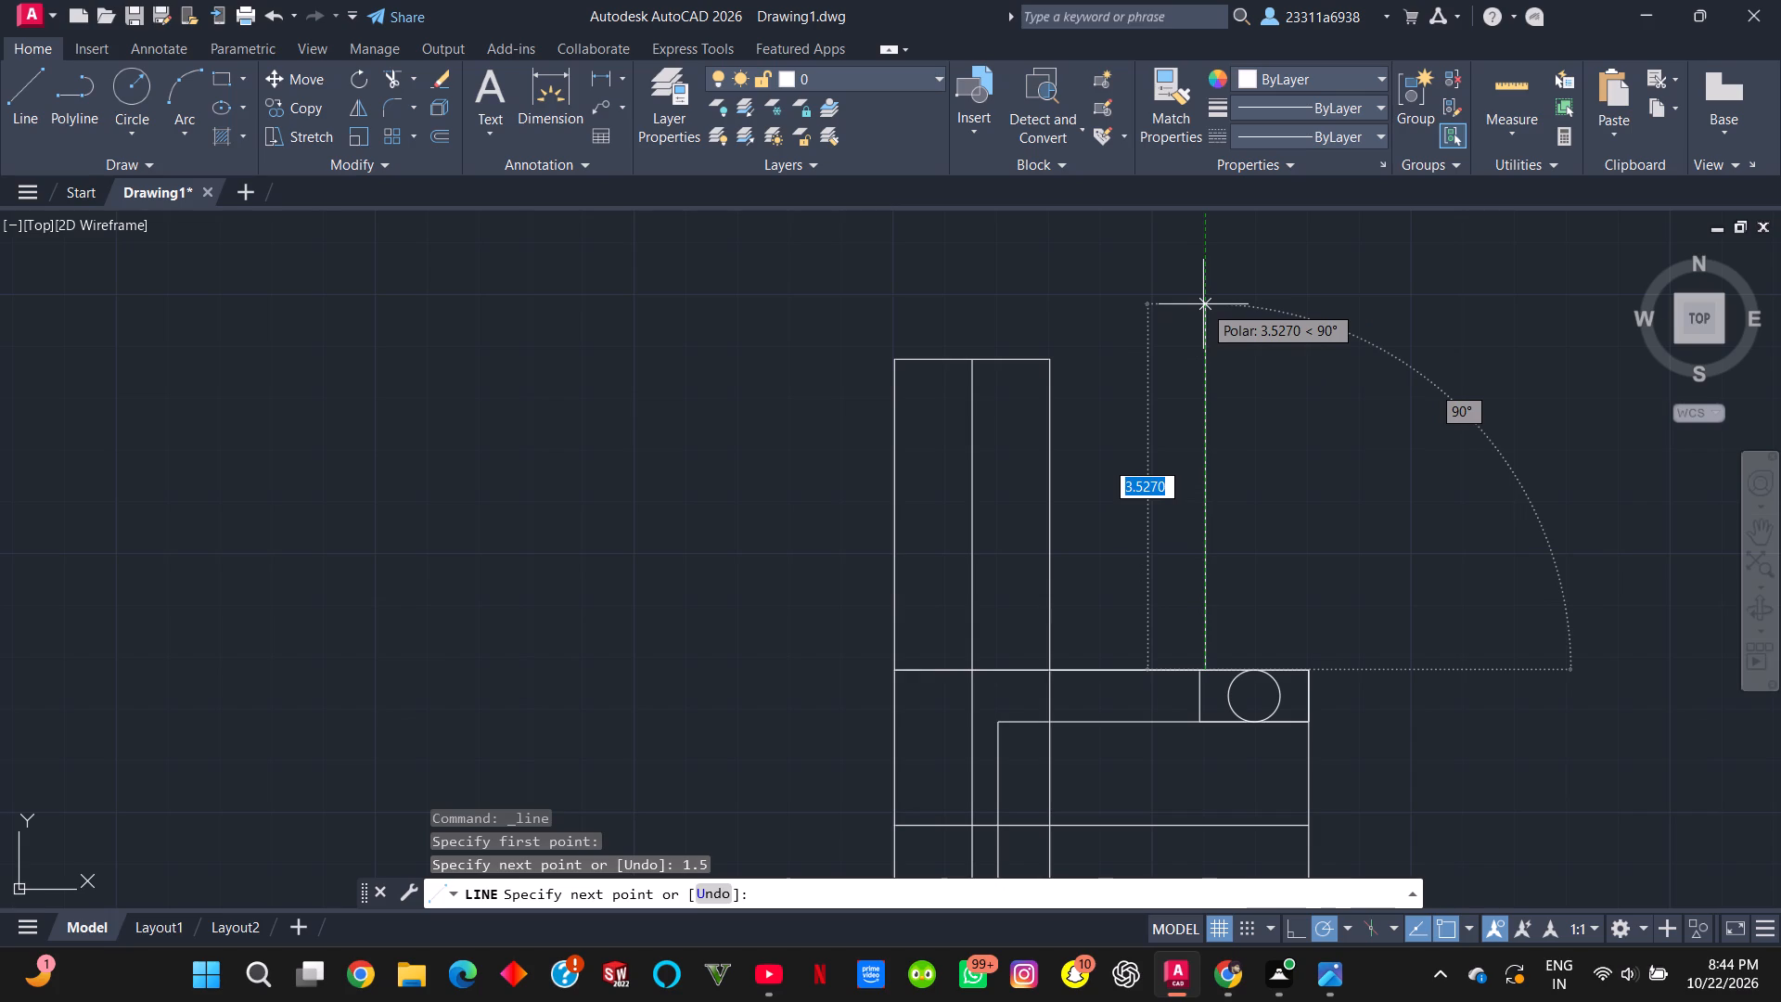
pyautogui.press('4')
pyautogui.press('Return')
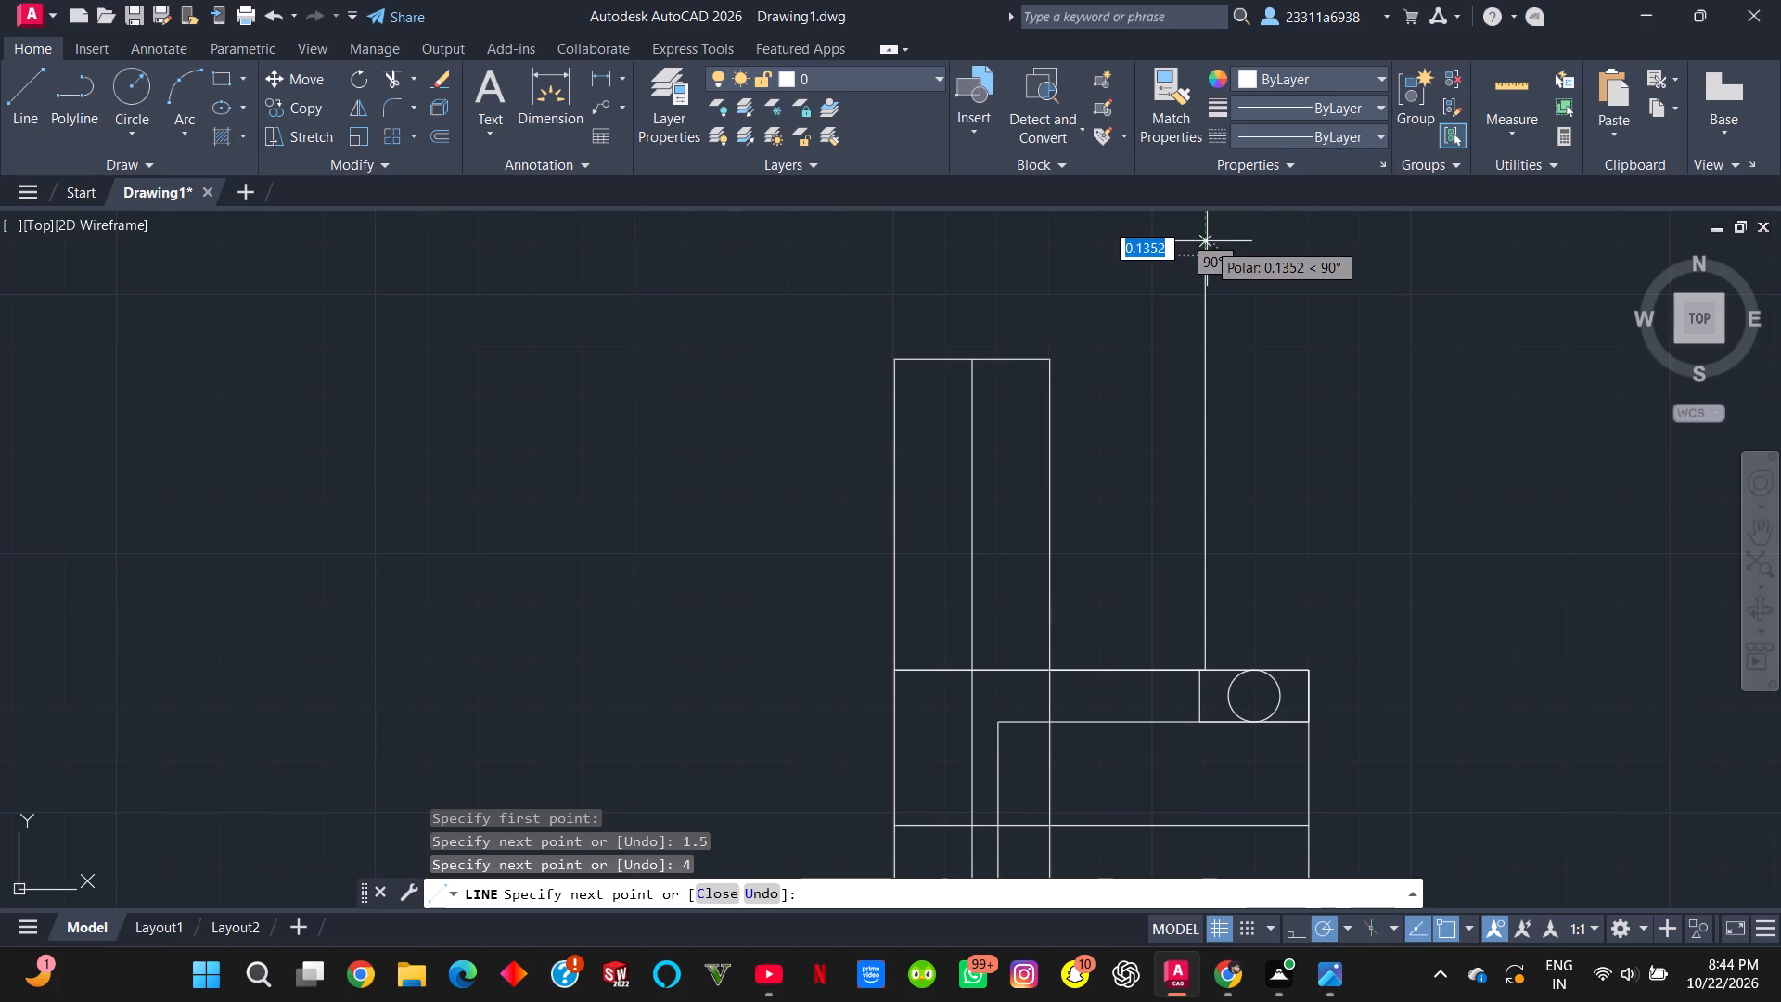
pyautogui.write('0.')
pyautogui.press('5')
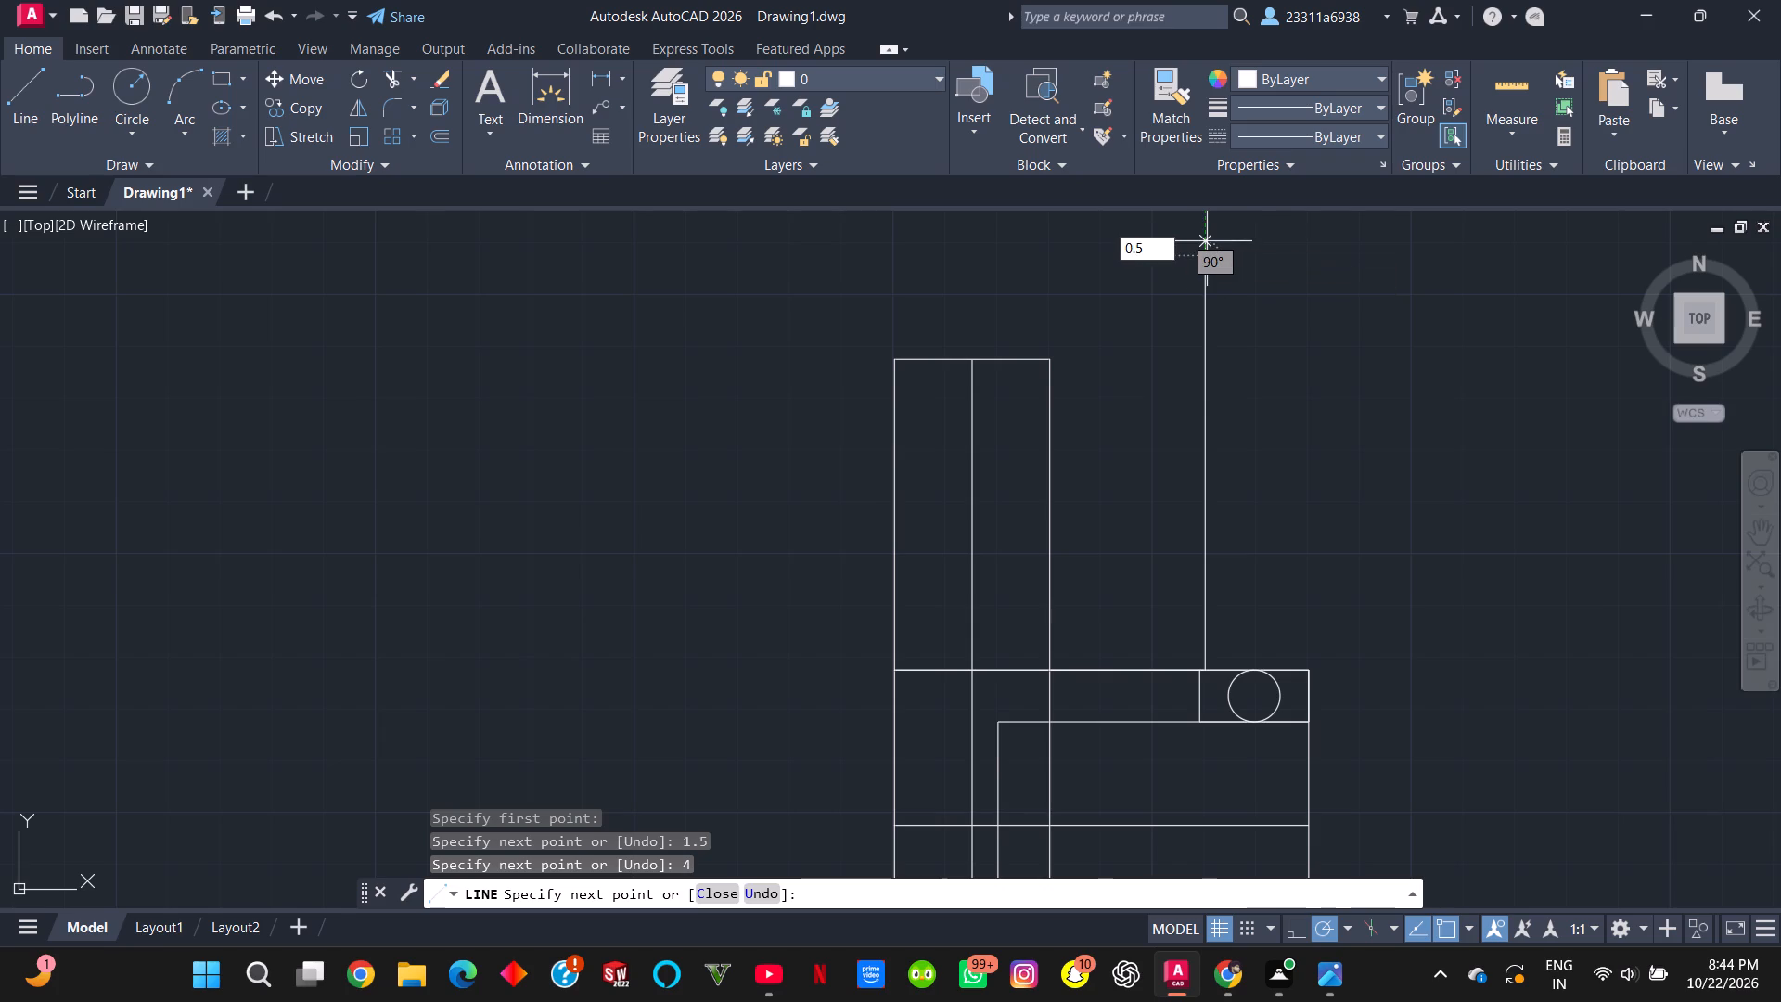
pyautogui.press('Return')
# Continue the line from its upper end with a 0.5-unit segment slanting up to the right at 45°.
pyautogui.scroll(2, 1207, 241)
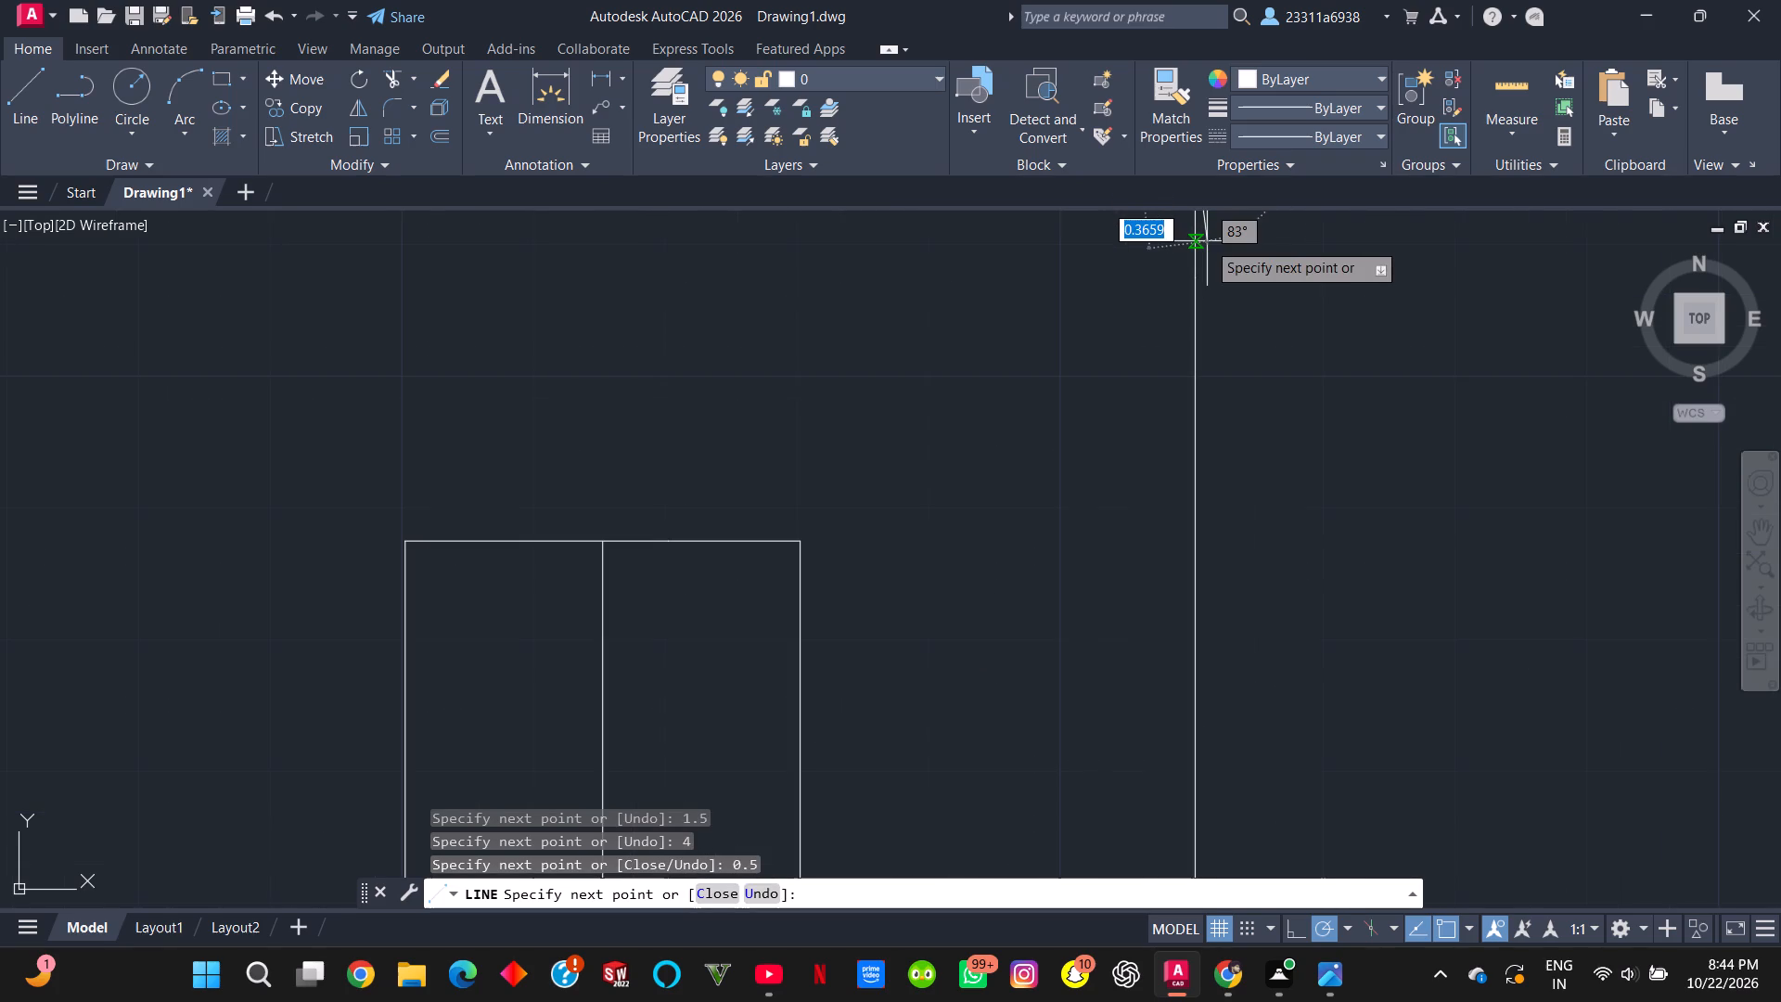
pyautogui.moveTo(1220, 329); pyautogui.dragTo(1224, 385, button='middle')
pyautogui.scroll(-3, 1224, 385)
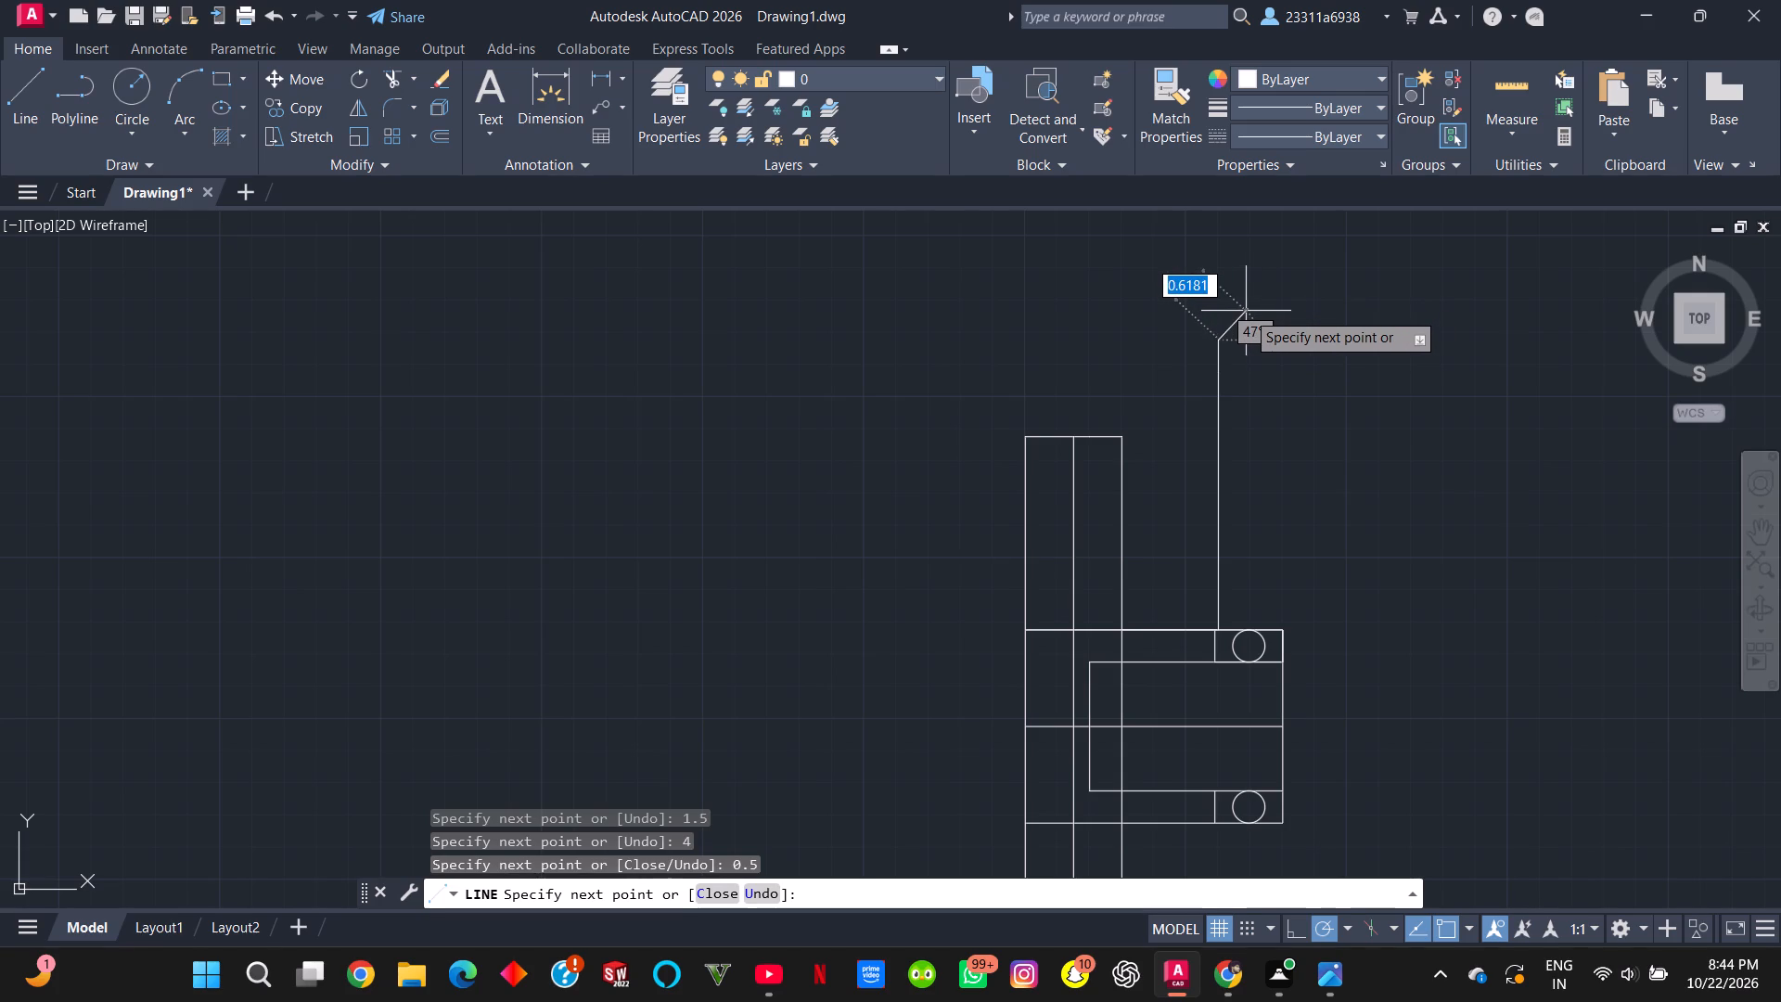
pyautogui.scroll(2, 1249, 314)
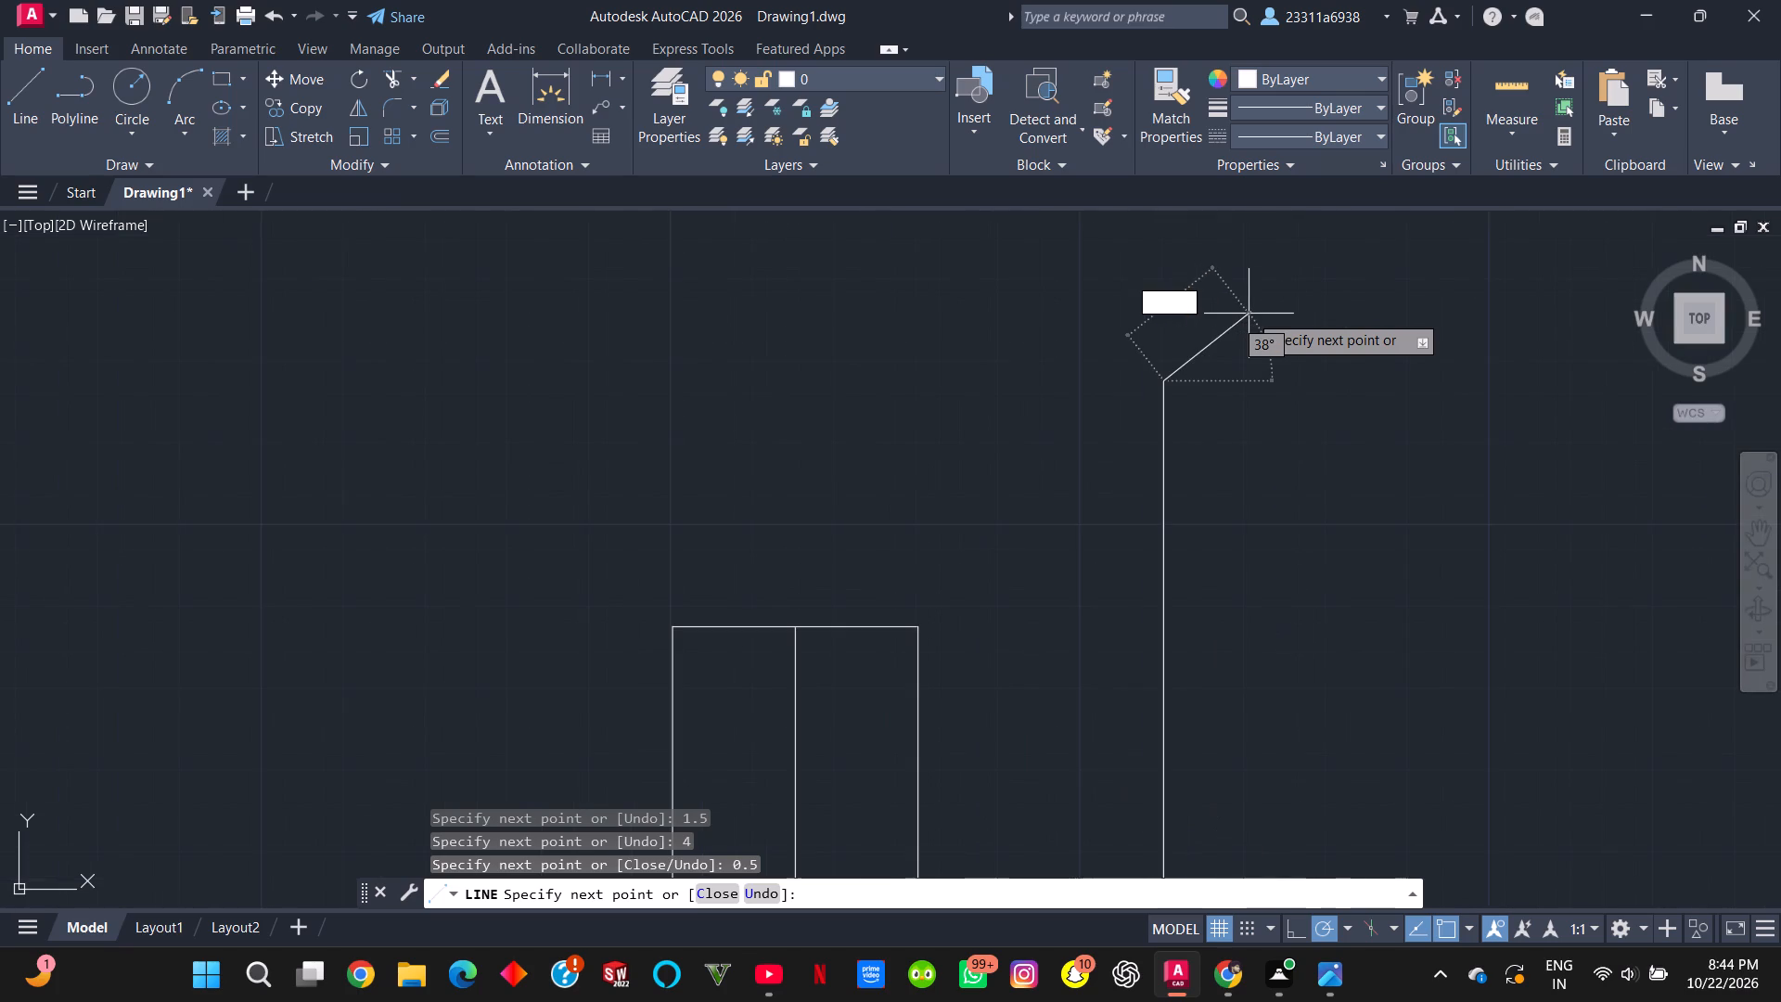
pyautogui.scroll(2, 1249, 314)
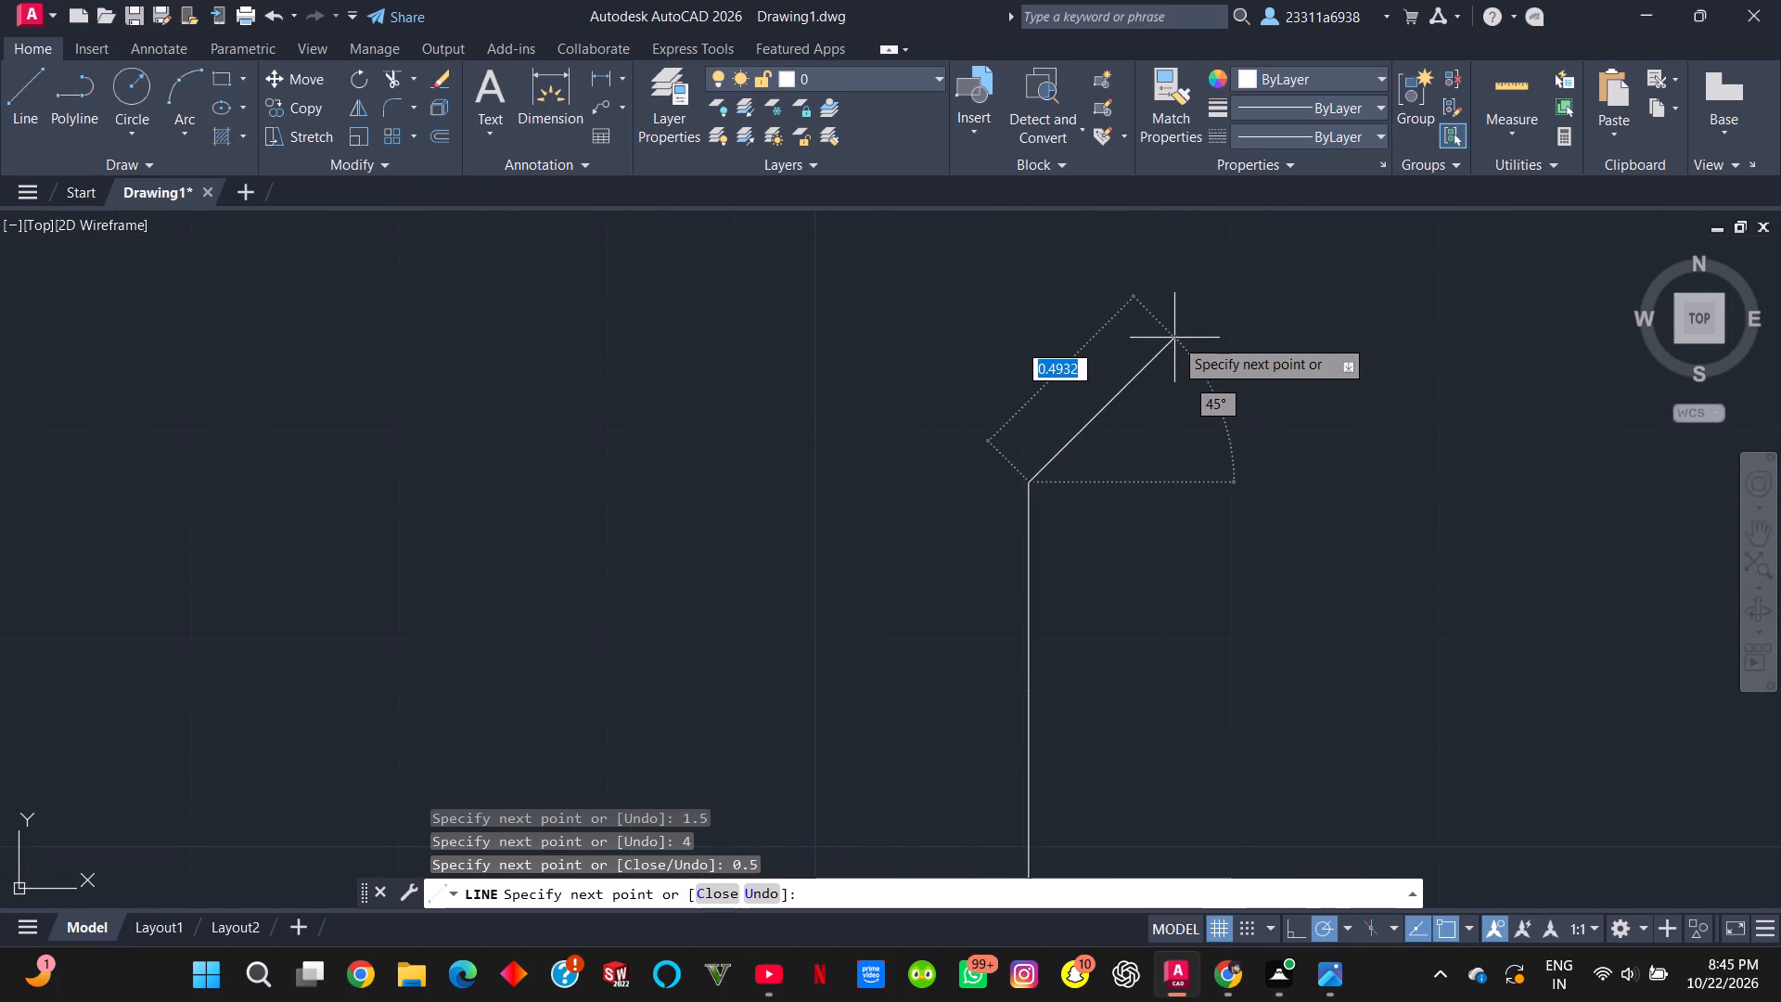
pyautogui.write('0.5')
pyautogui.press('Return')
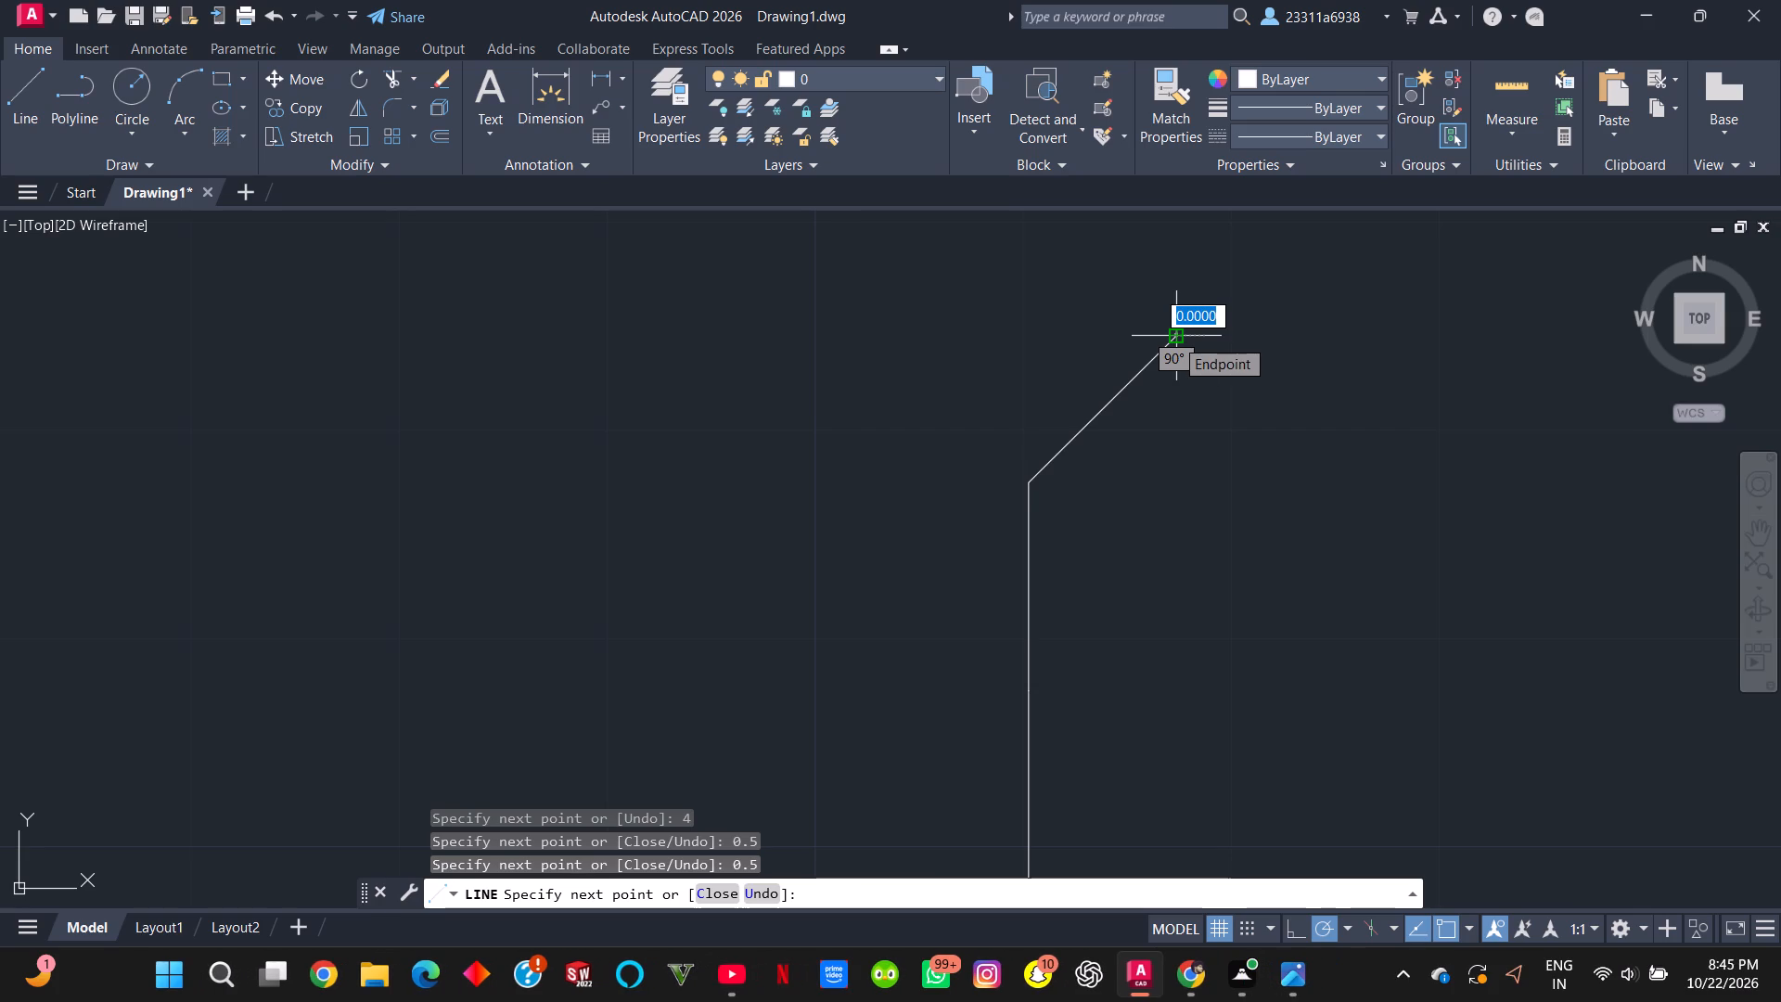
# Continue the line from the slanted segment 3 units straight up and 1 unit to the left.
pyautogui.scroll(2, 1172, 295)
pyautogui.scroll(-4, 1172, 295)
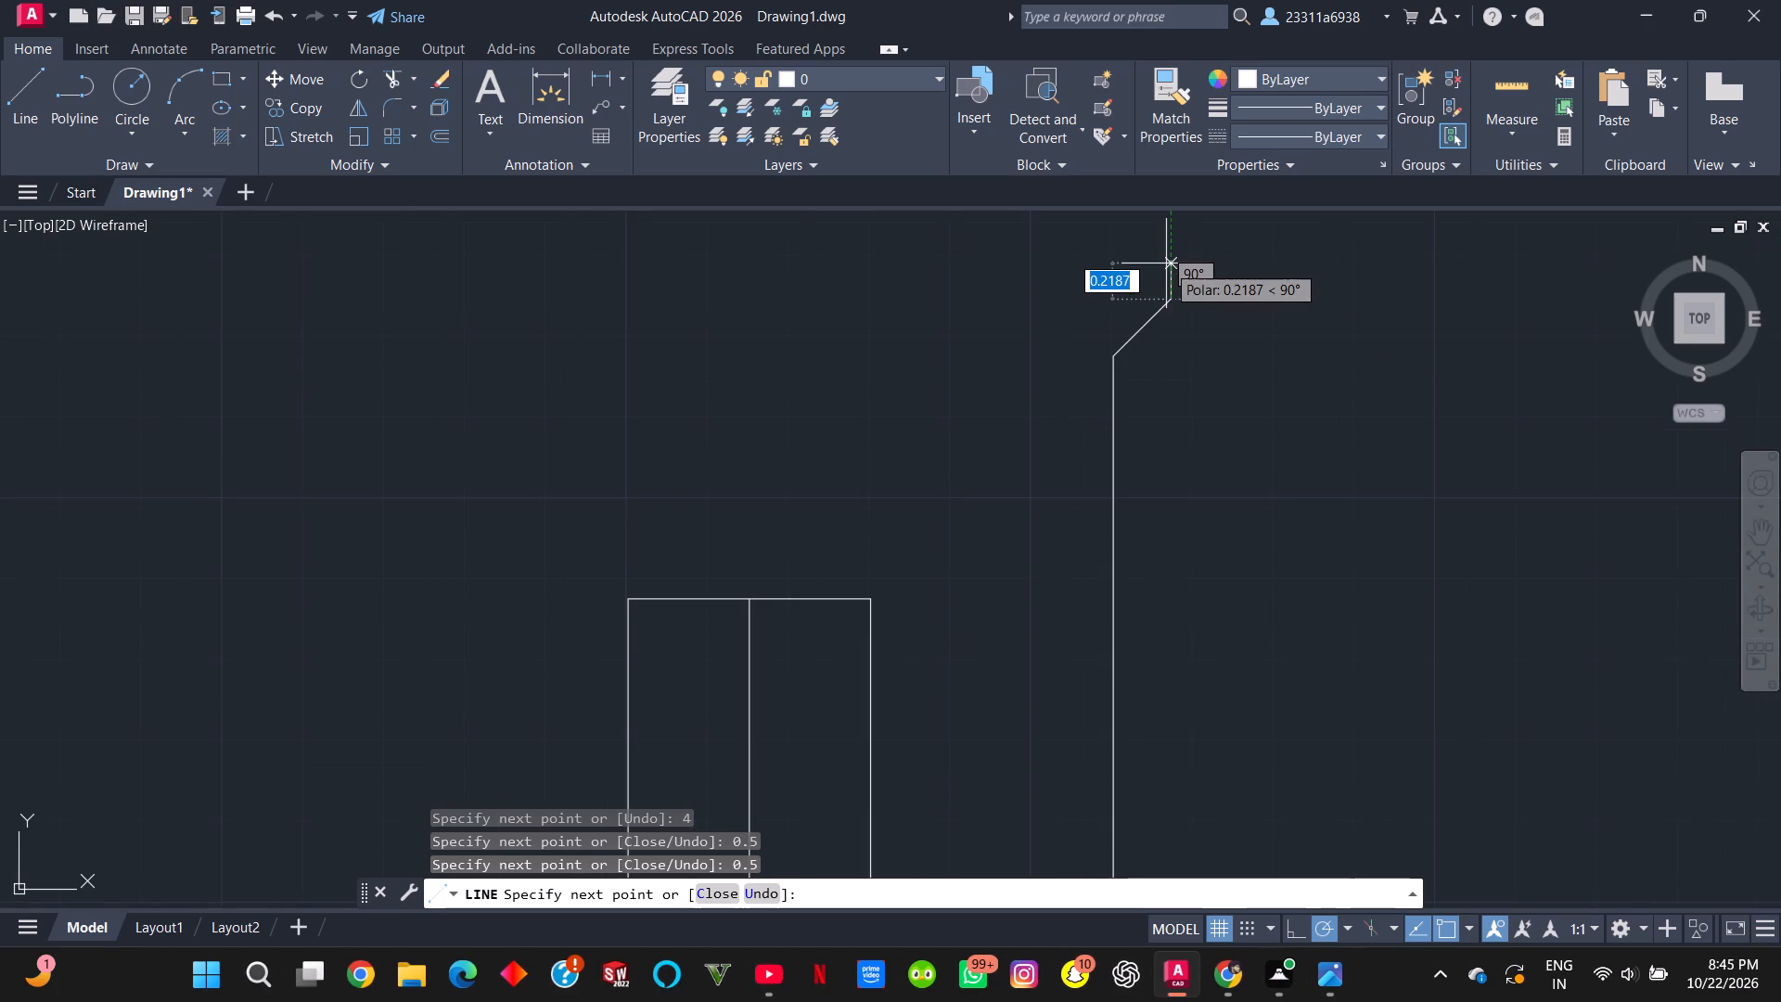
pyautogui.moveTo(1166, 263); pyautogui.dragTo(1175, 690, button='middle')
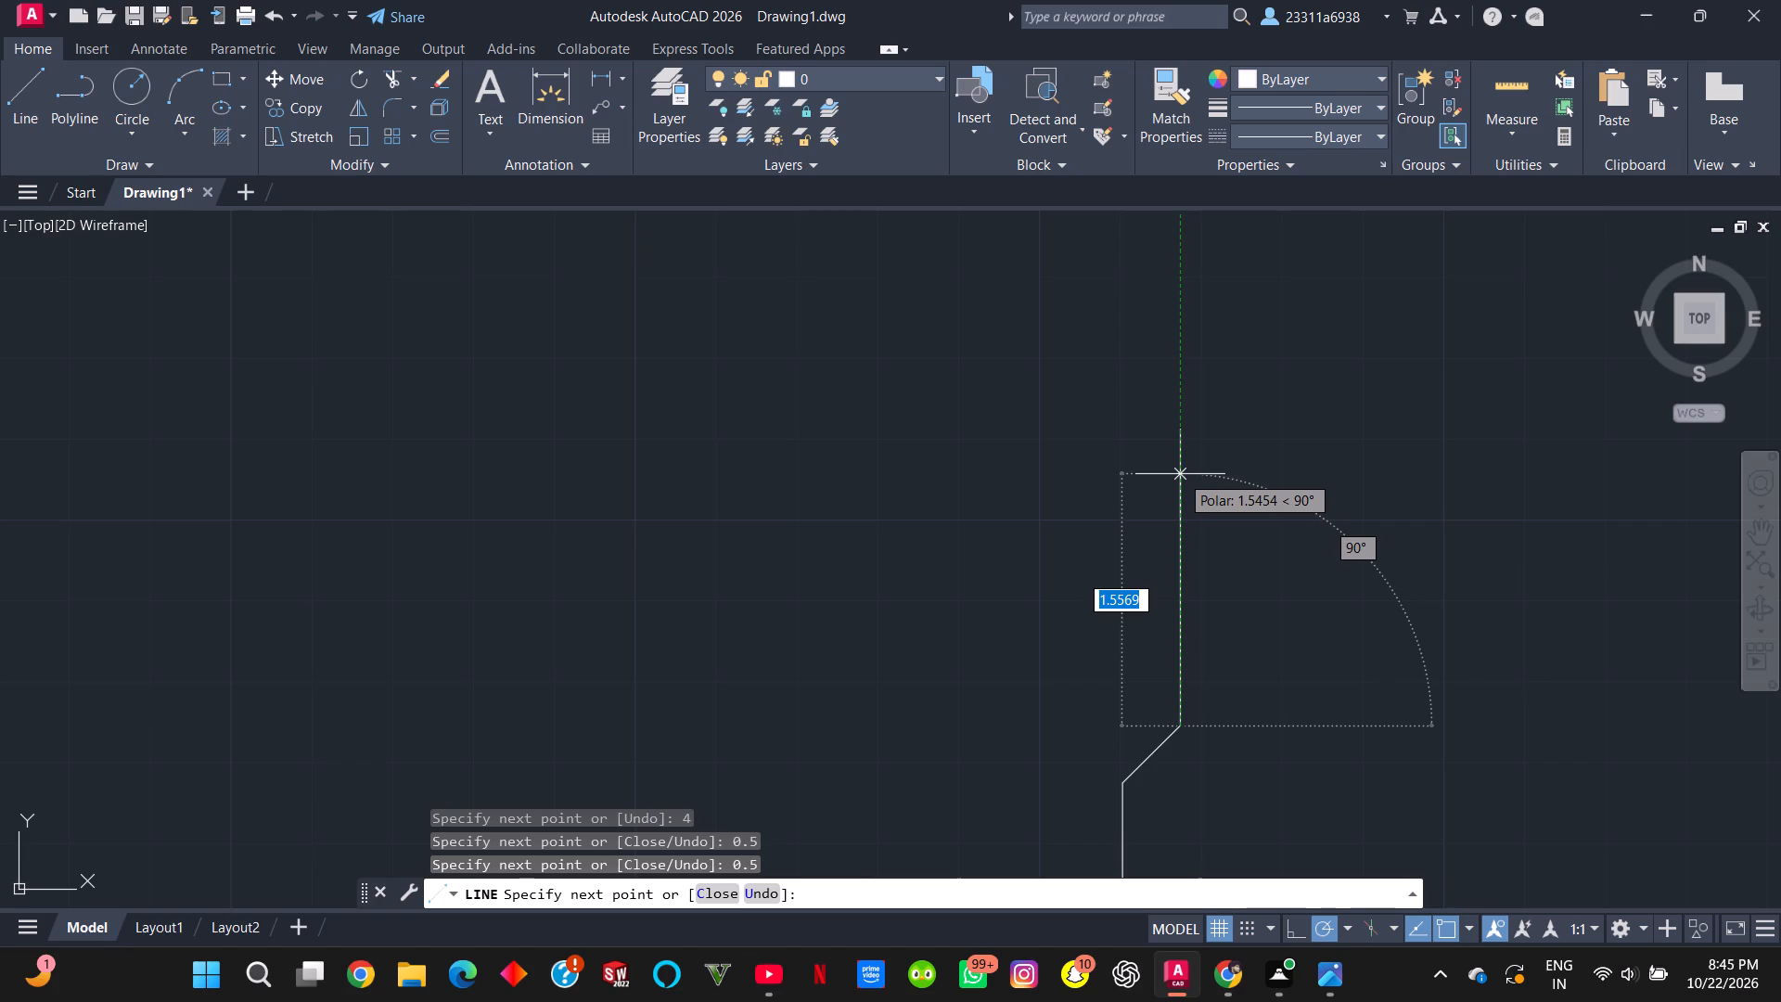
pyautogui.press('3')
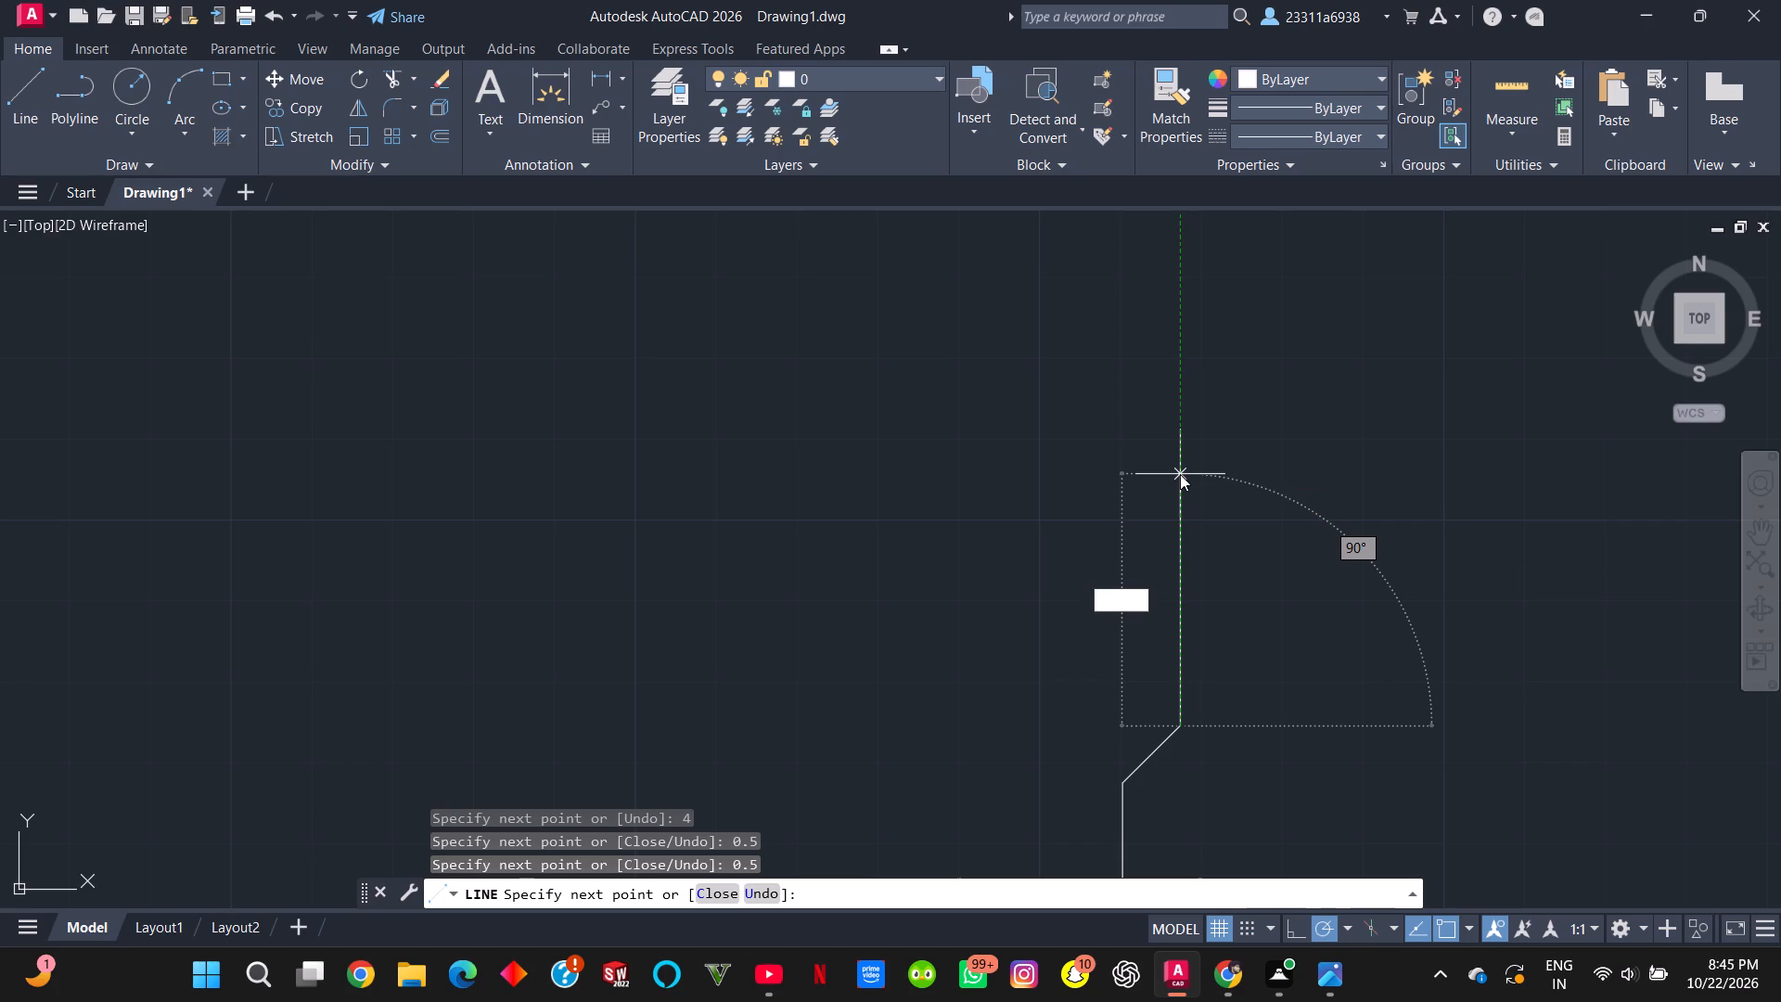
pyautogui.press('Return')
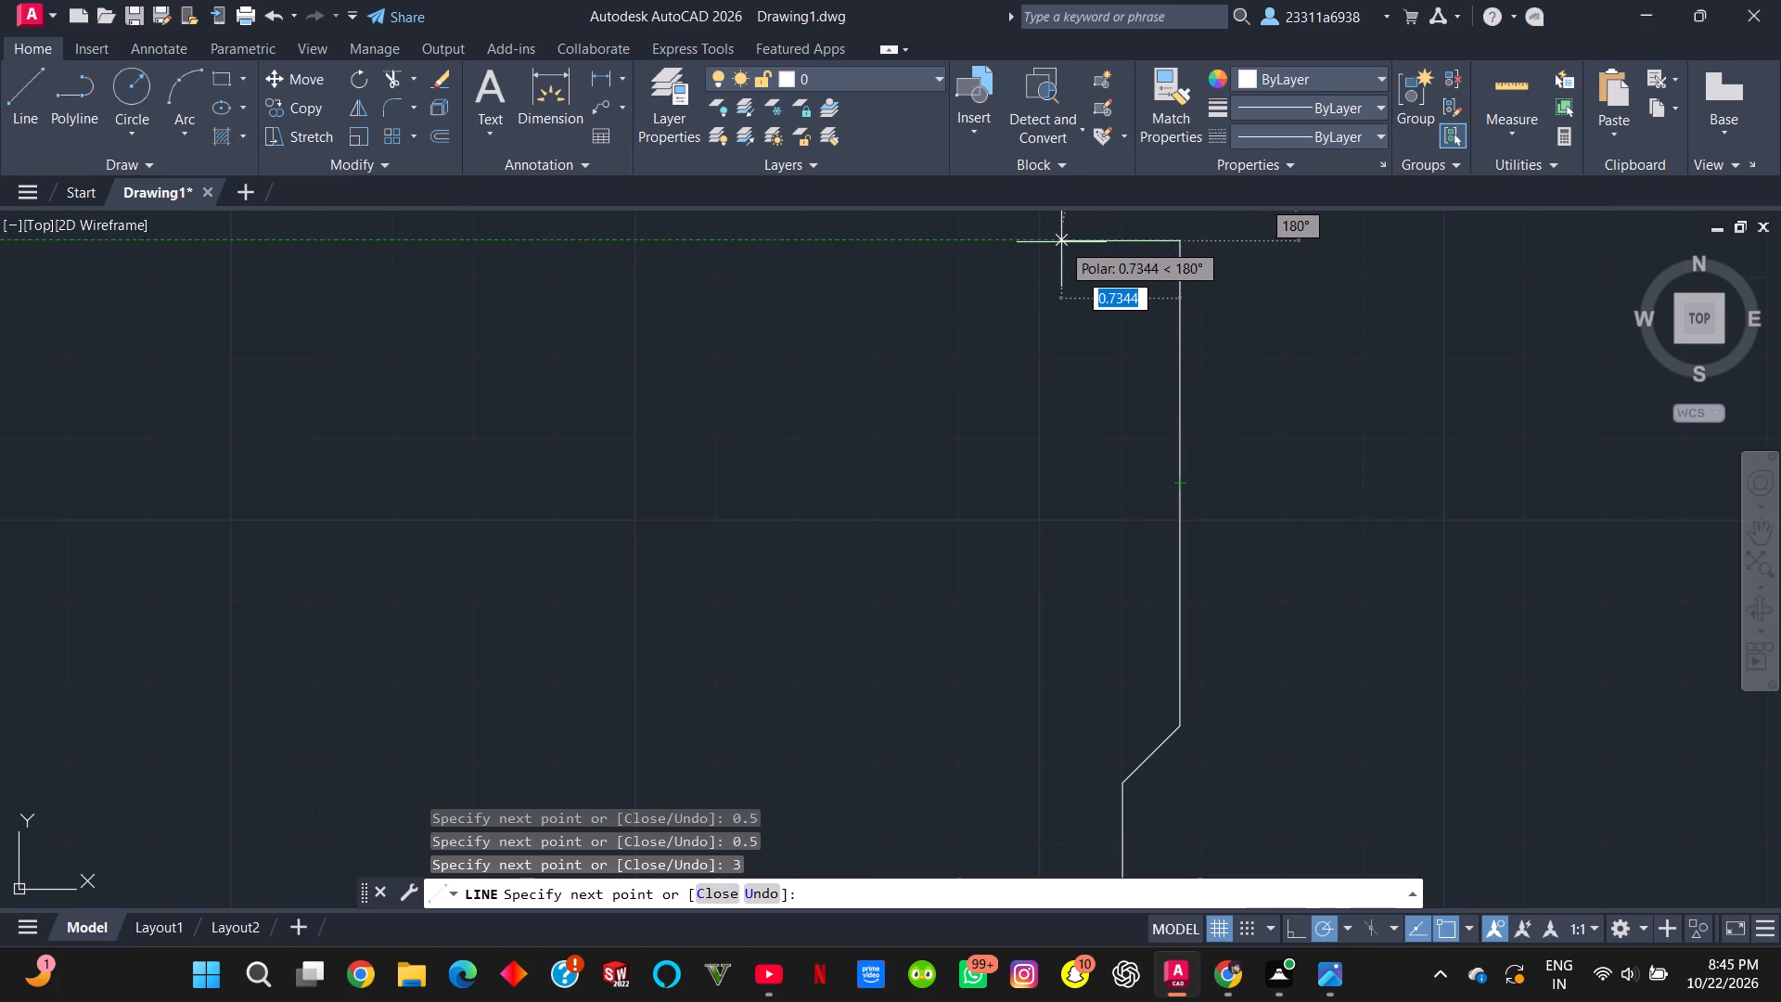
pyautogui.press('1')
pyautogui.press('Return')
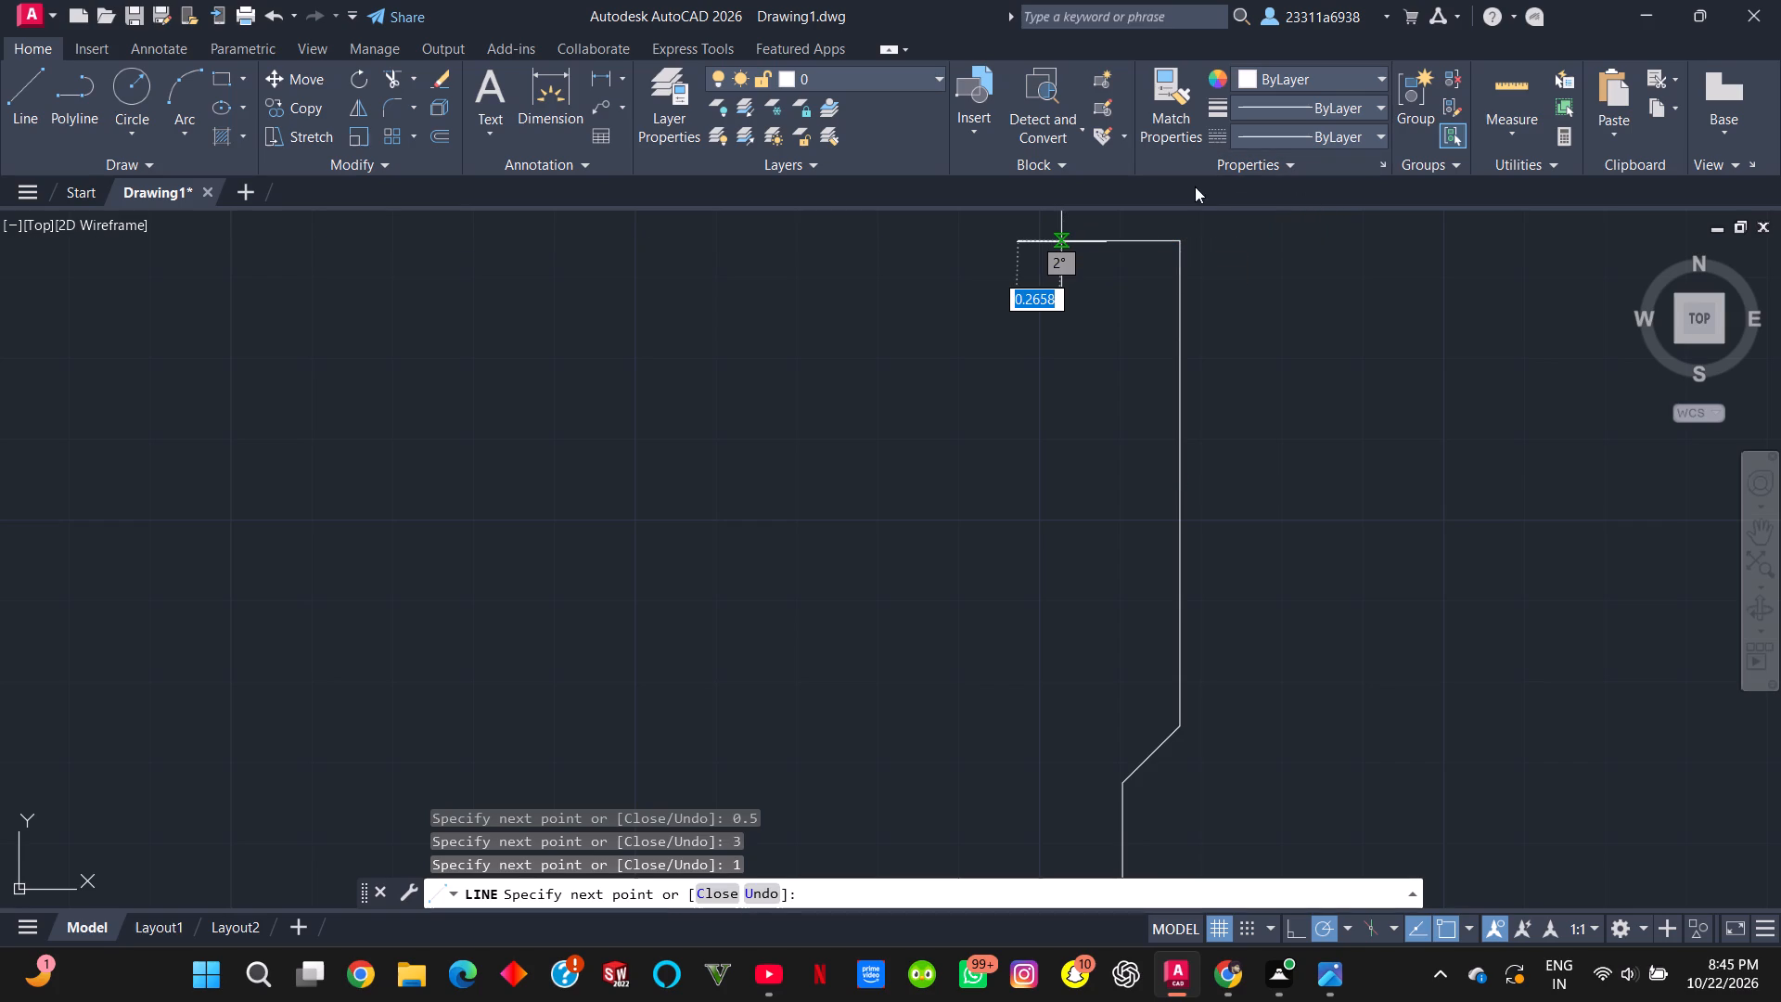
# Continue the line from the end of the 1-unit leftward segment 1 unit straight up and 1 unit to the right.
pyautogui.scroll(2, 1088, 221)
pyautogui.moveTo(1089, 221); pyautogui.dragTo(1041, 487, button='middle')
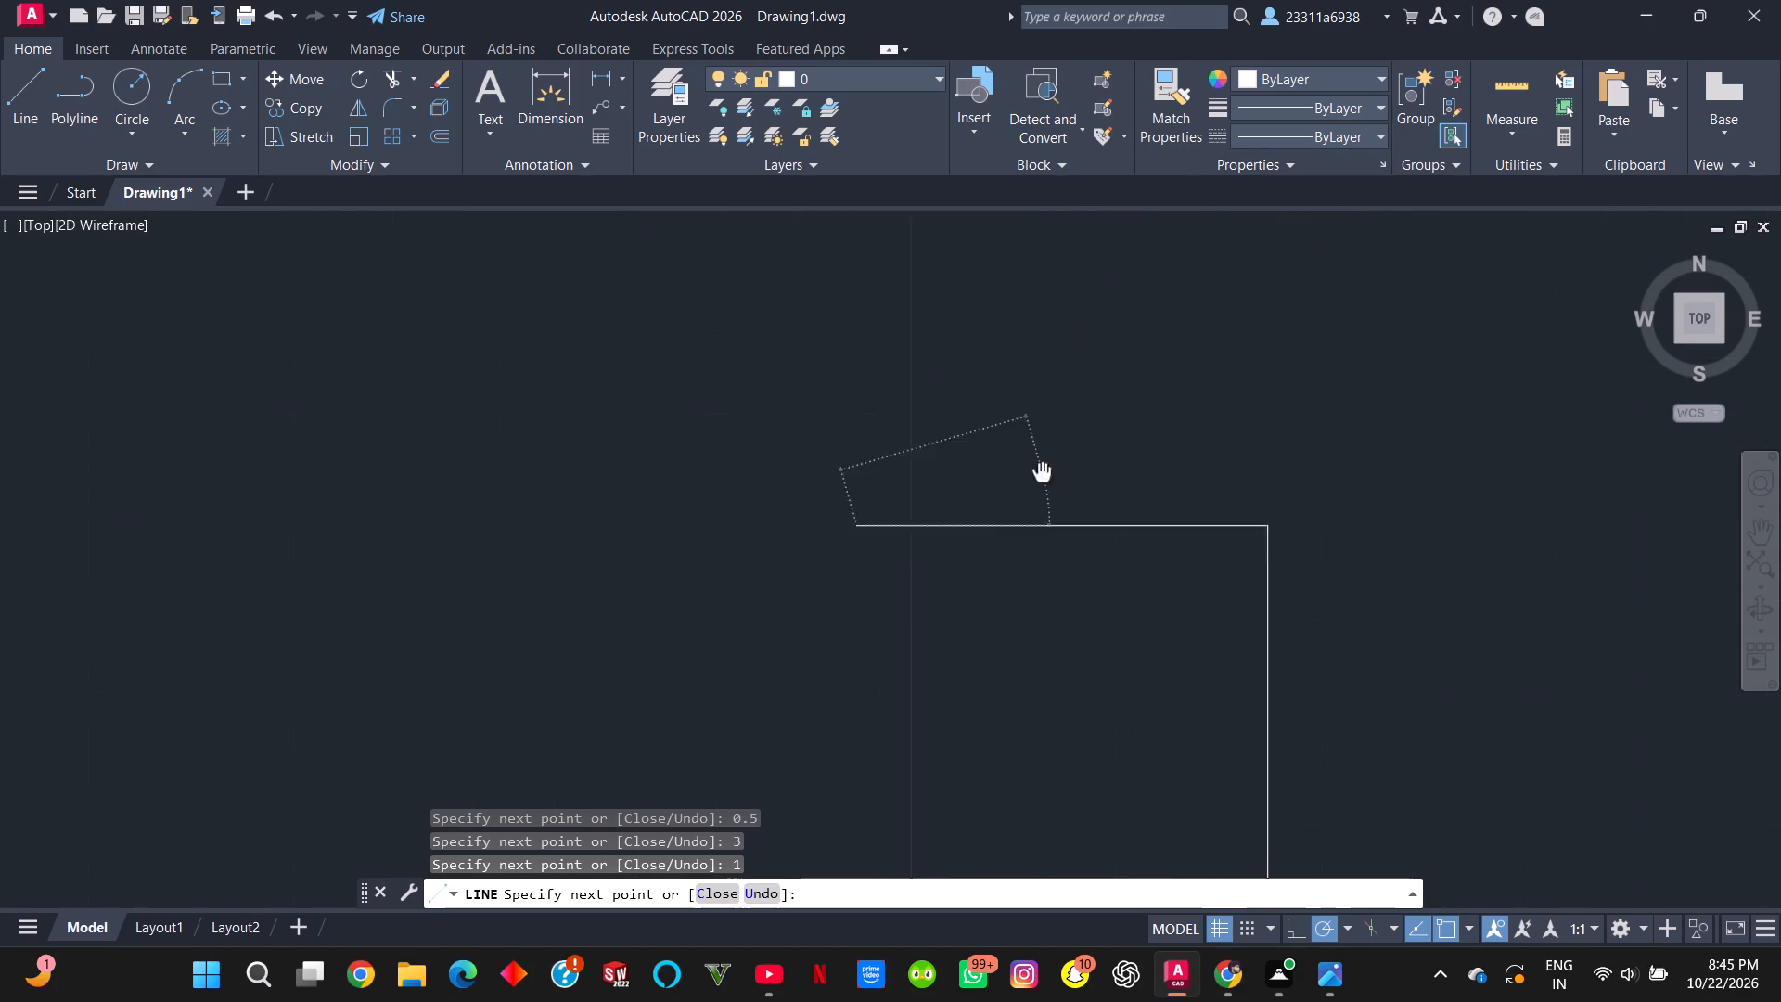
pyautogui.moveTo(1041, 487); pyautogui.dragTo(1041, 611, button='middle')
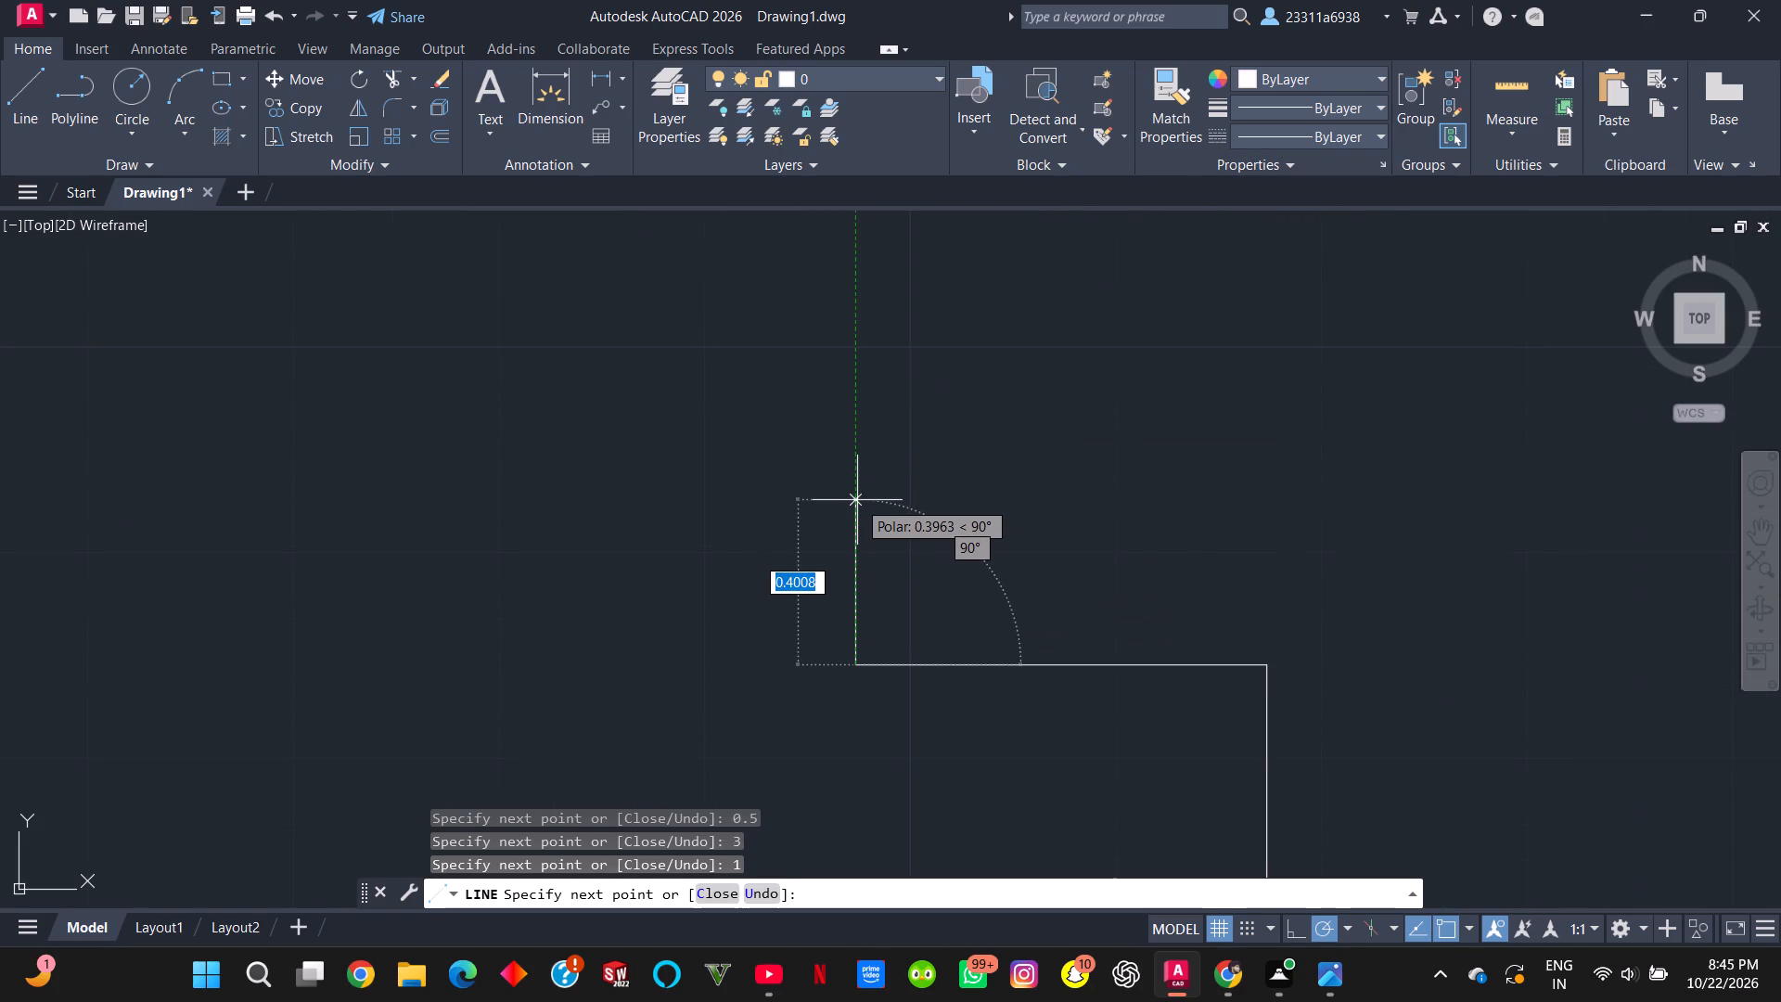
pyautogui.press('1')
pyautogui.press('Return')
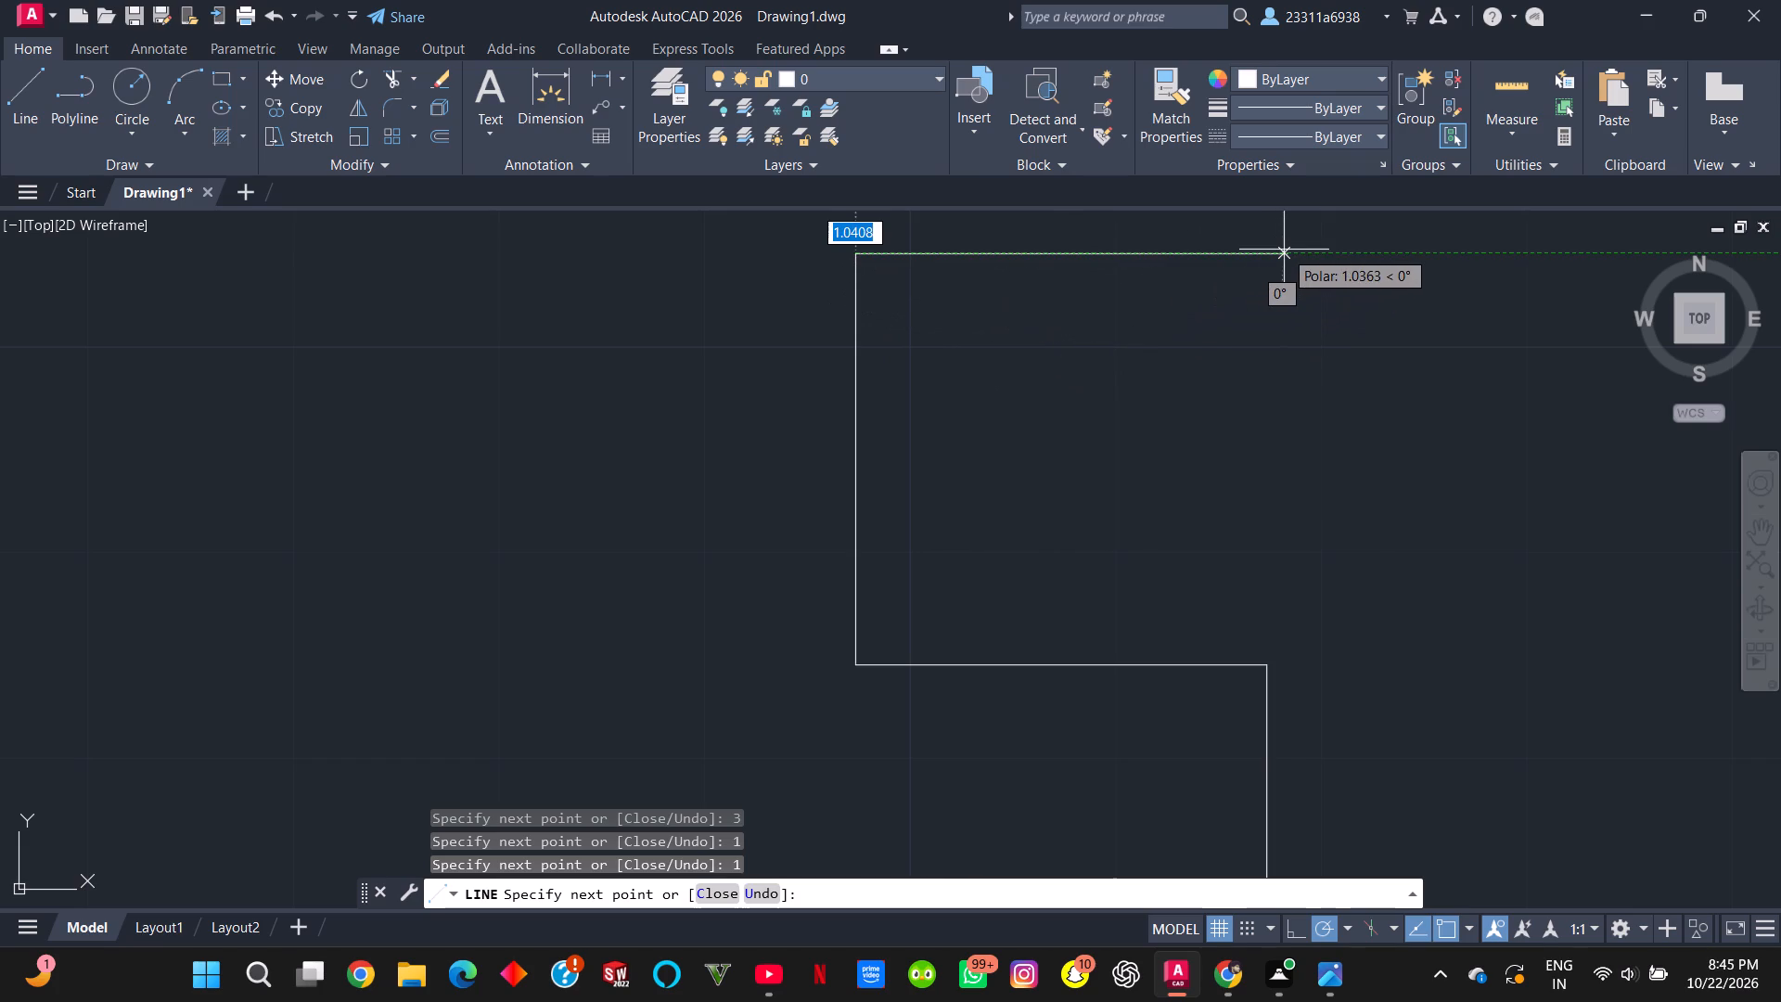
pyautogui.press('1')
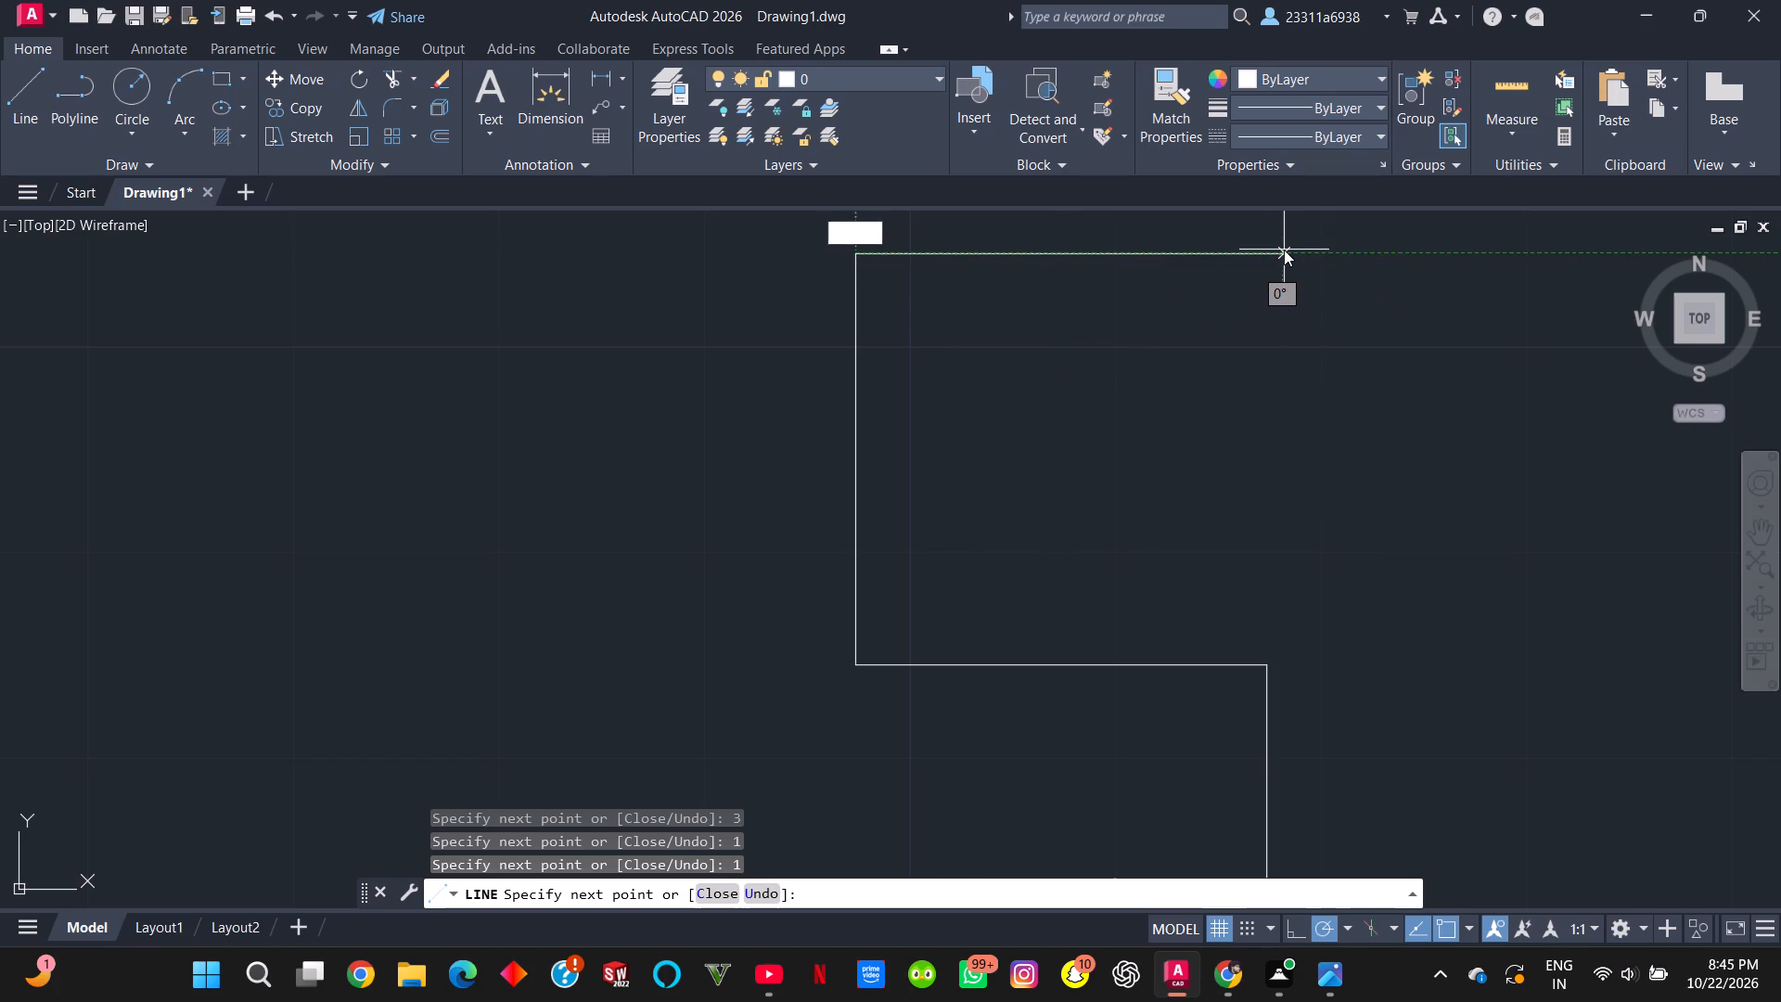
pyautogui.press('Return')
# Finish the stepped outline with a 1-unit segment straight up from its upper end.
pyautogui.scroll(-5, 1284, 250)
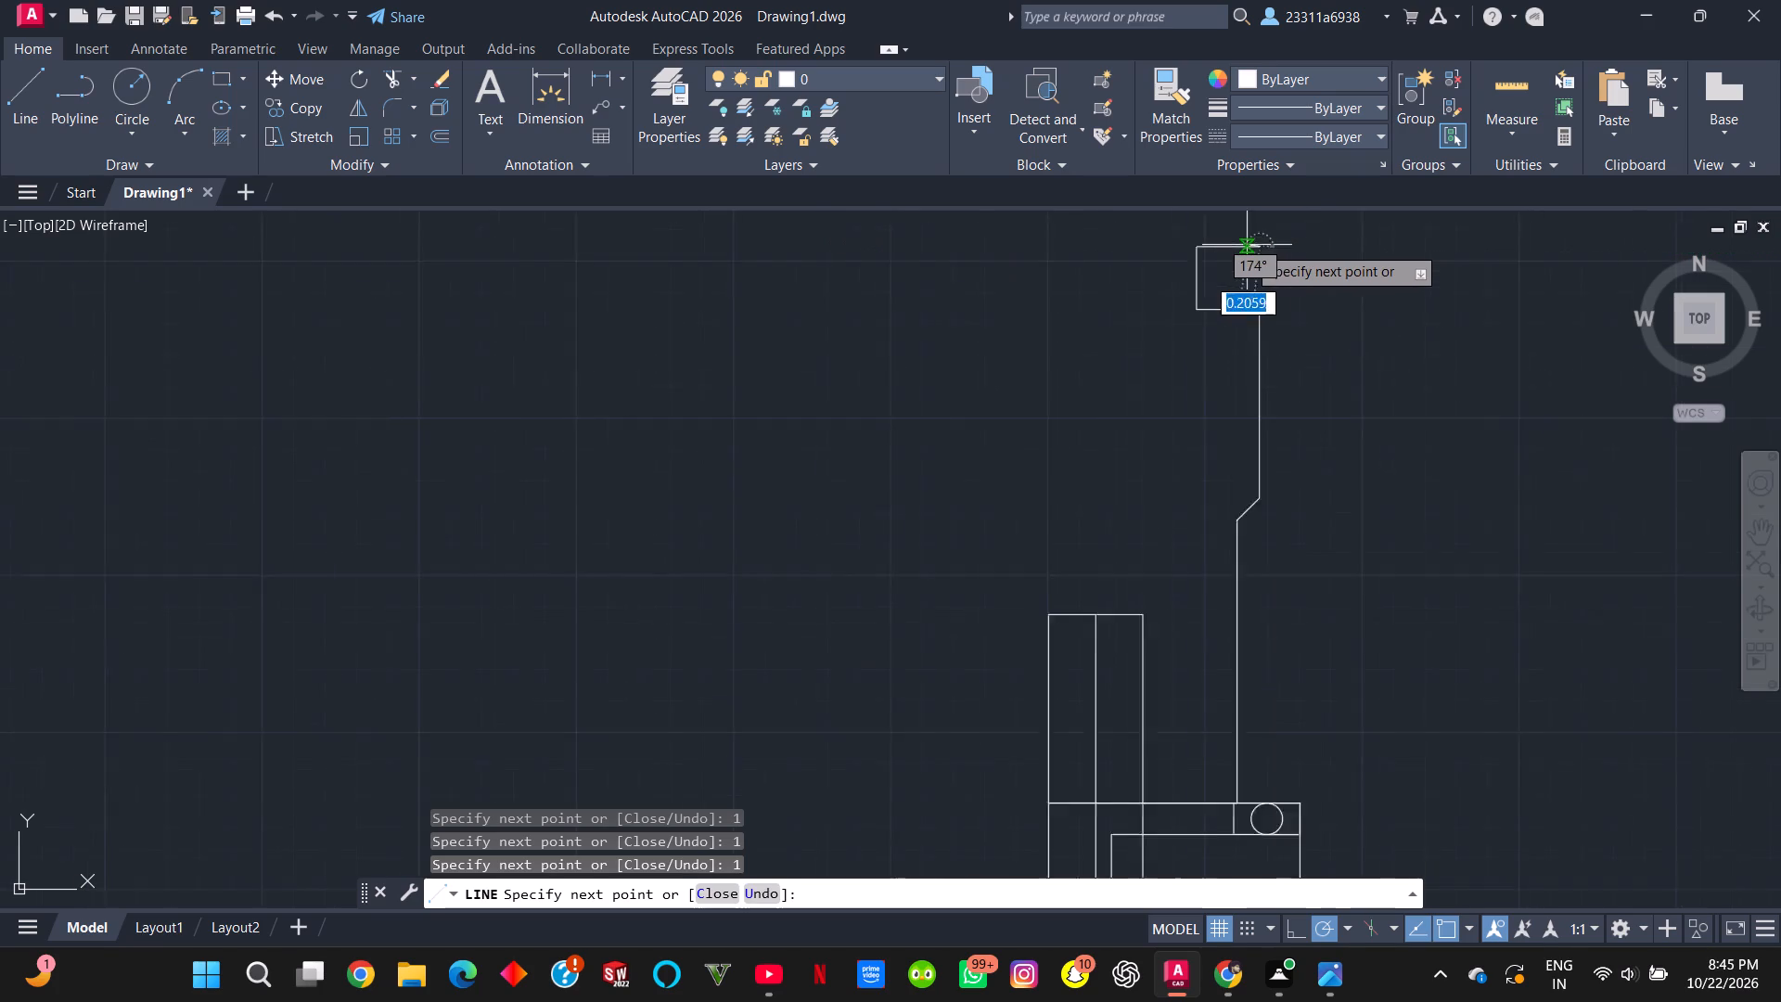
pyautogui.scroll(-1, 1247, 245)
pyautogui.moveTo(1246, 243); pyautogui.dragTo(1246, 371, button='middle')
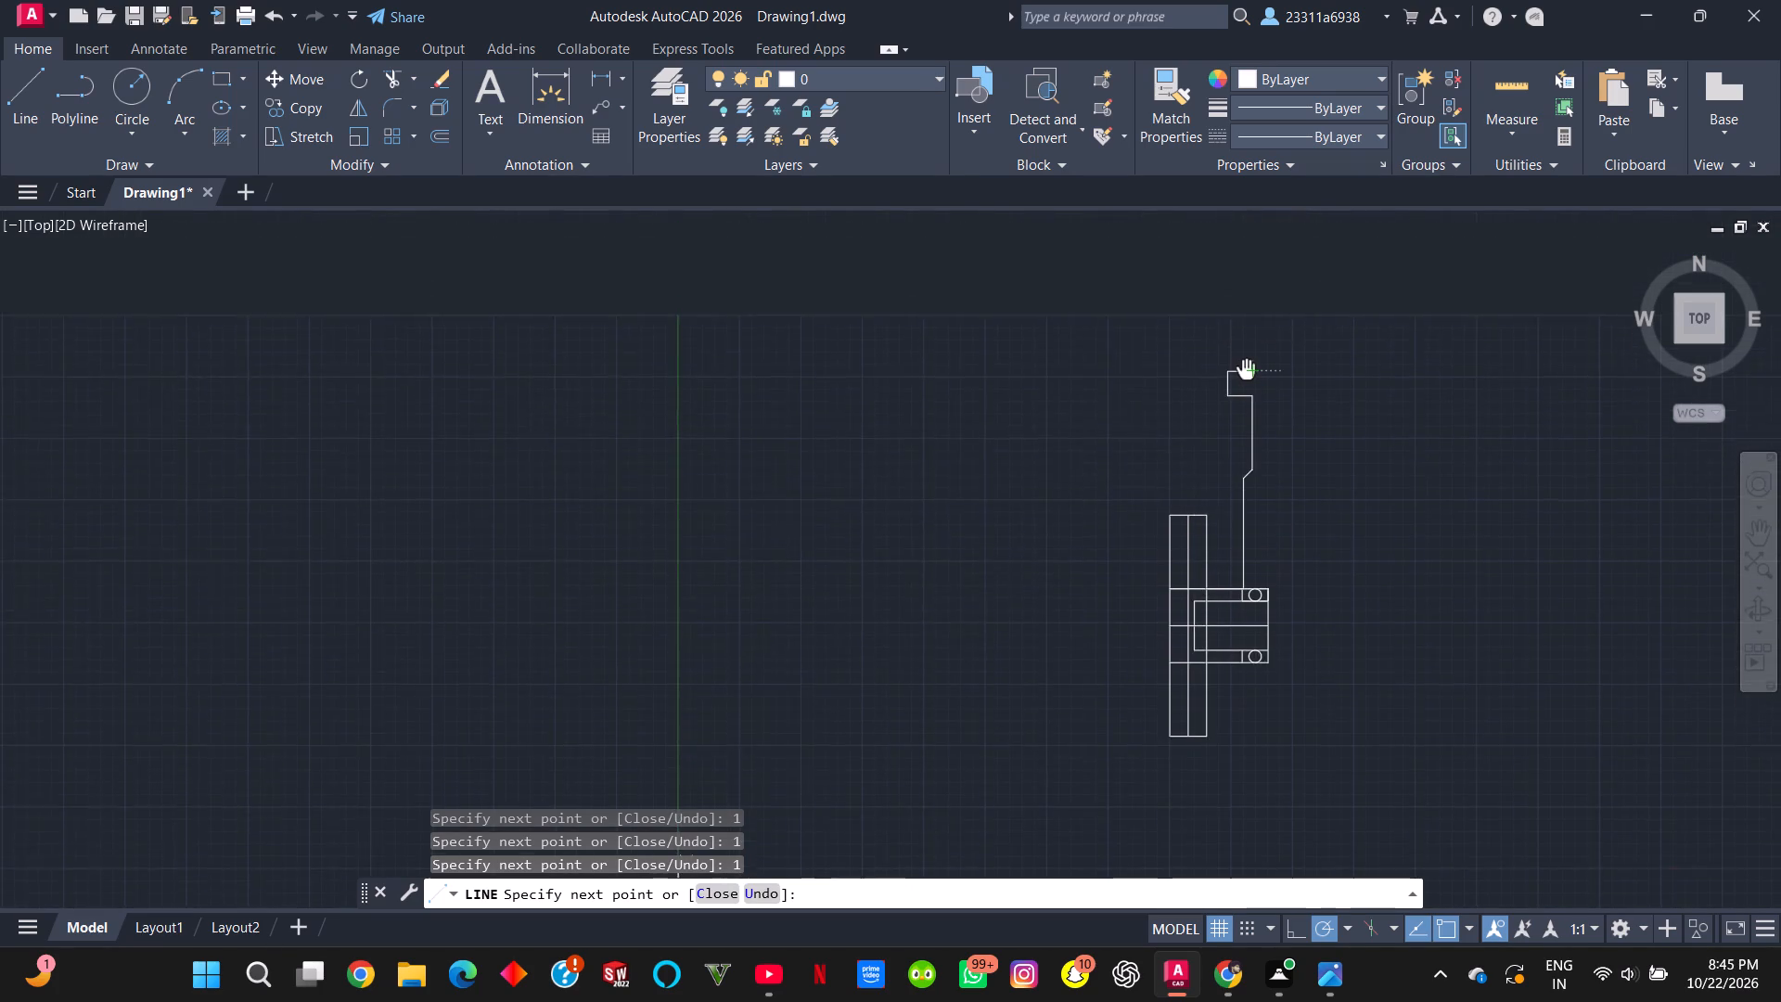
pyautogui.moveTo(1246, 371); pyautogui.dragTo(1240, 448, button='middle')
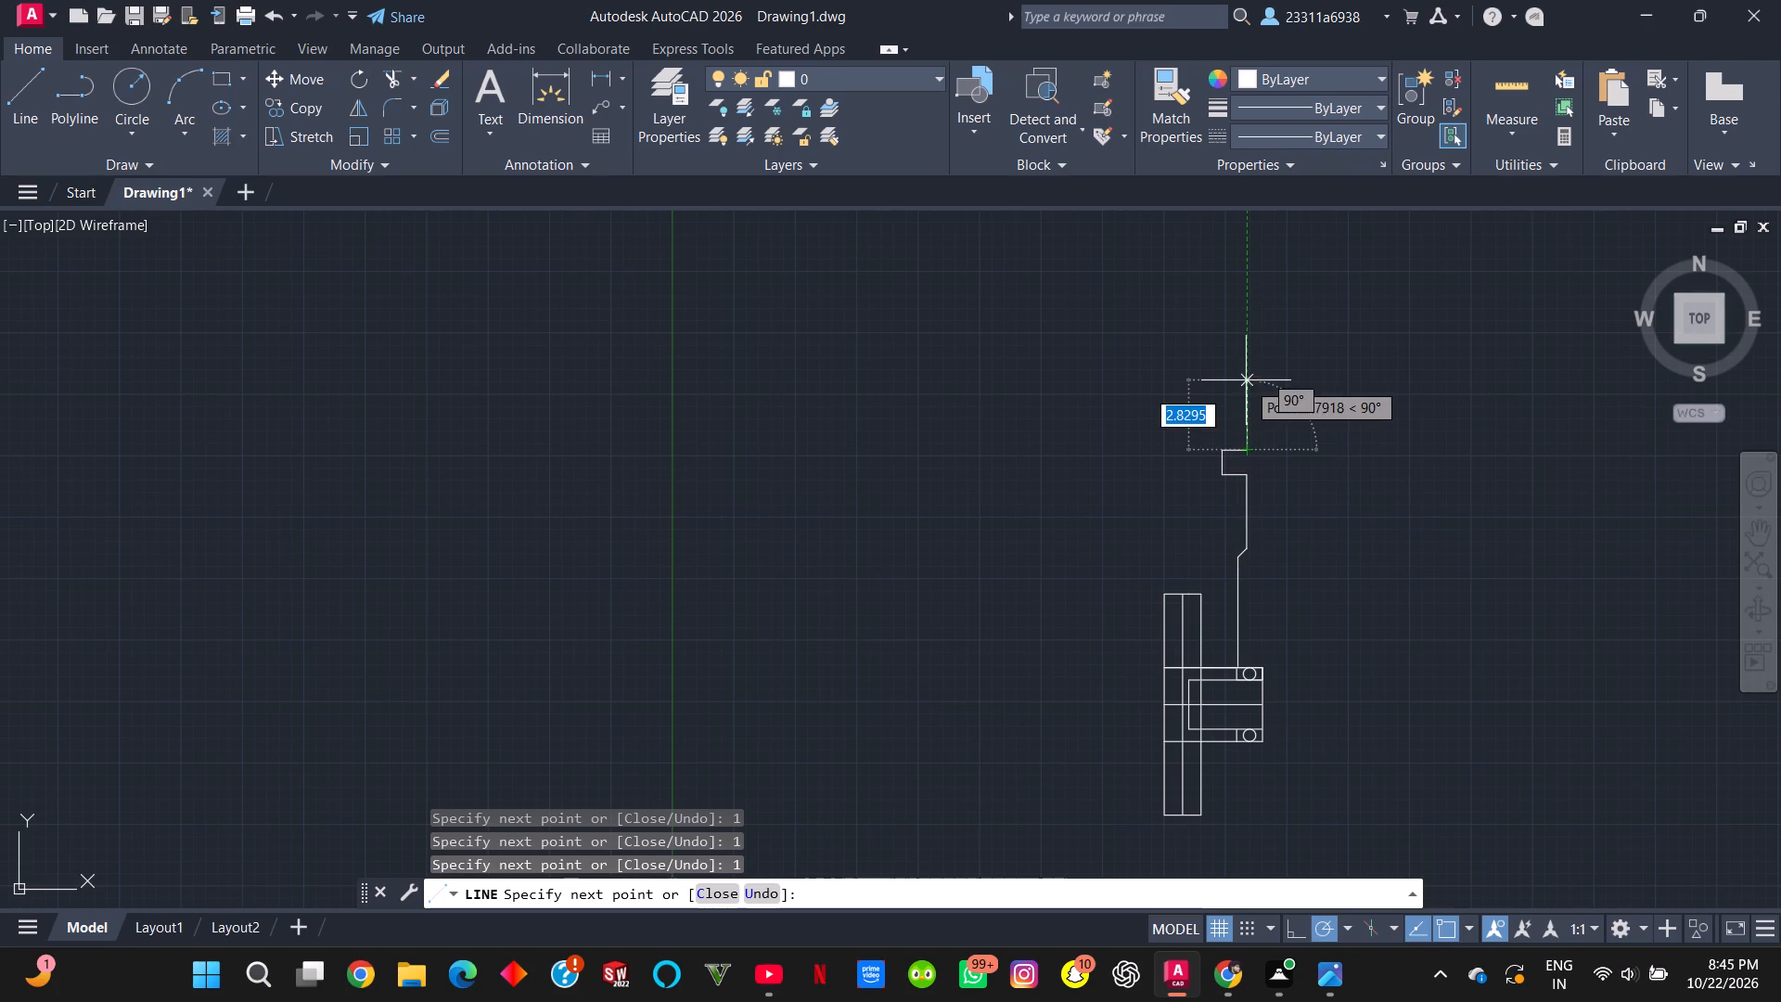
pyautogui.press('1')
pyautogui.press('Return')
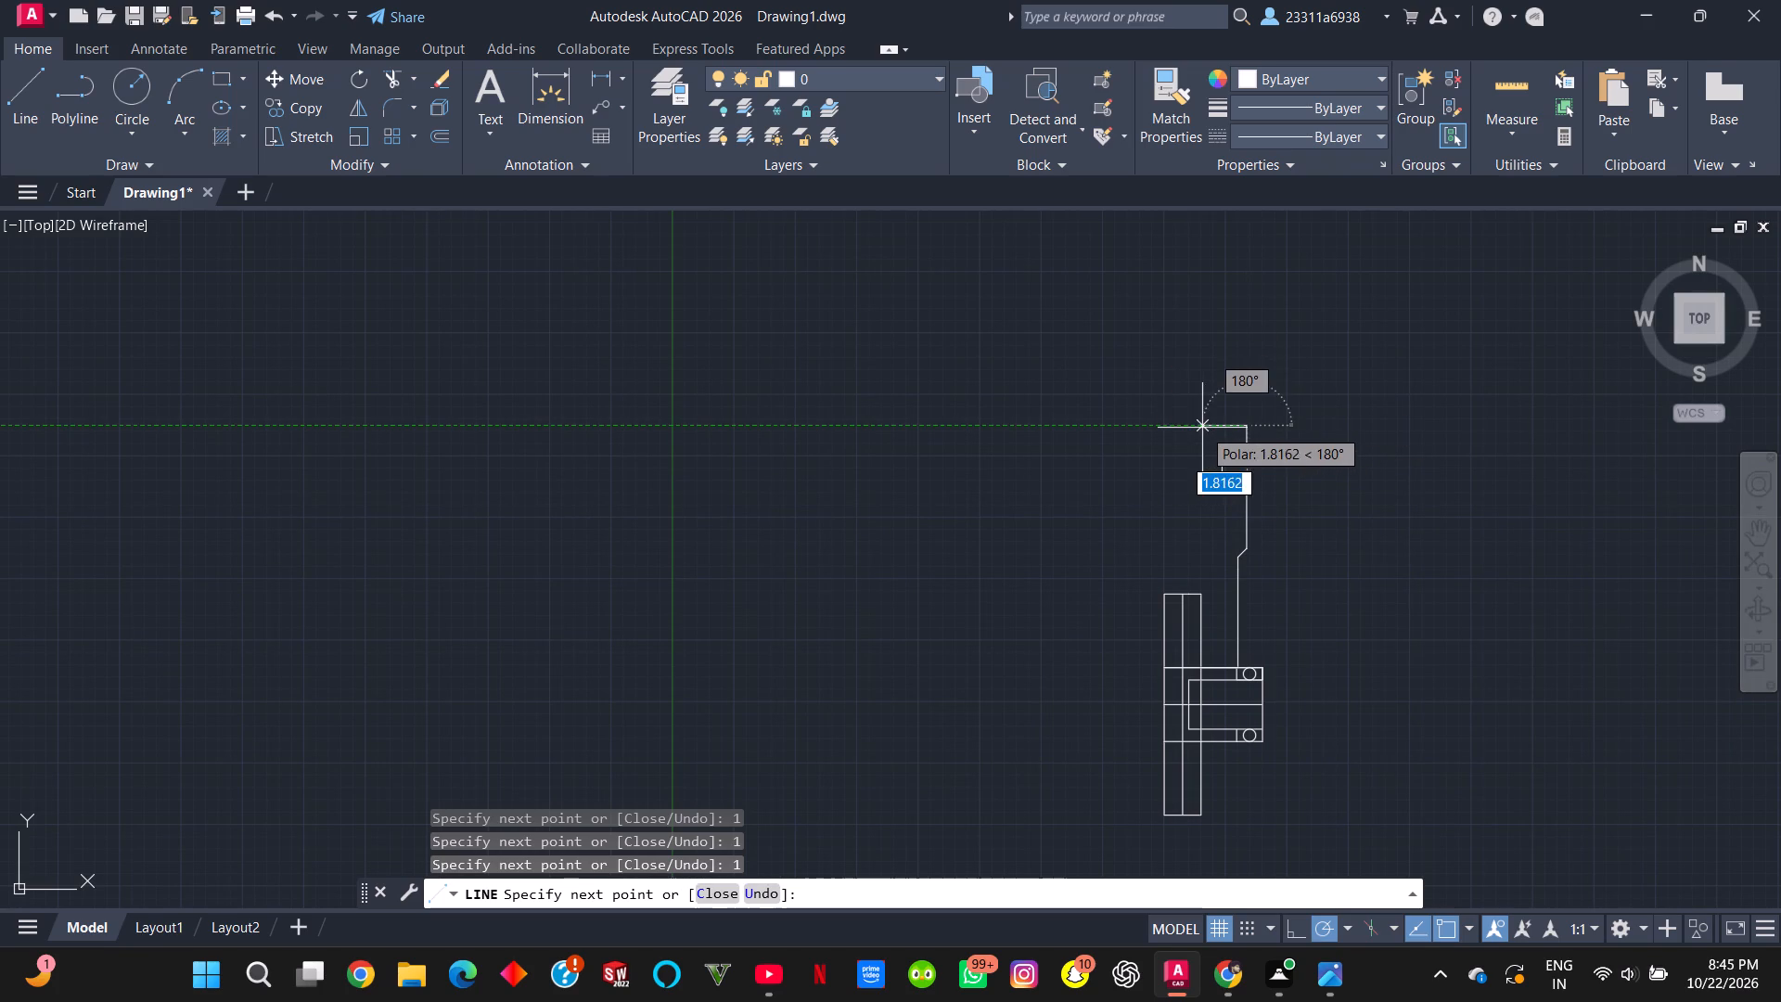
pyautogui.press('Escape')
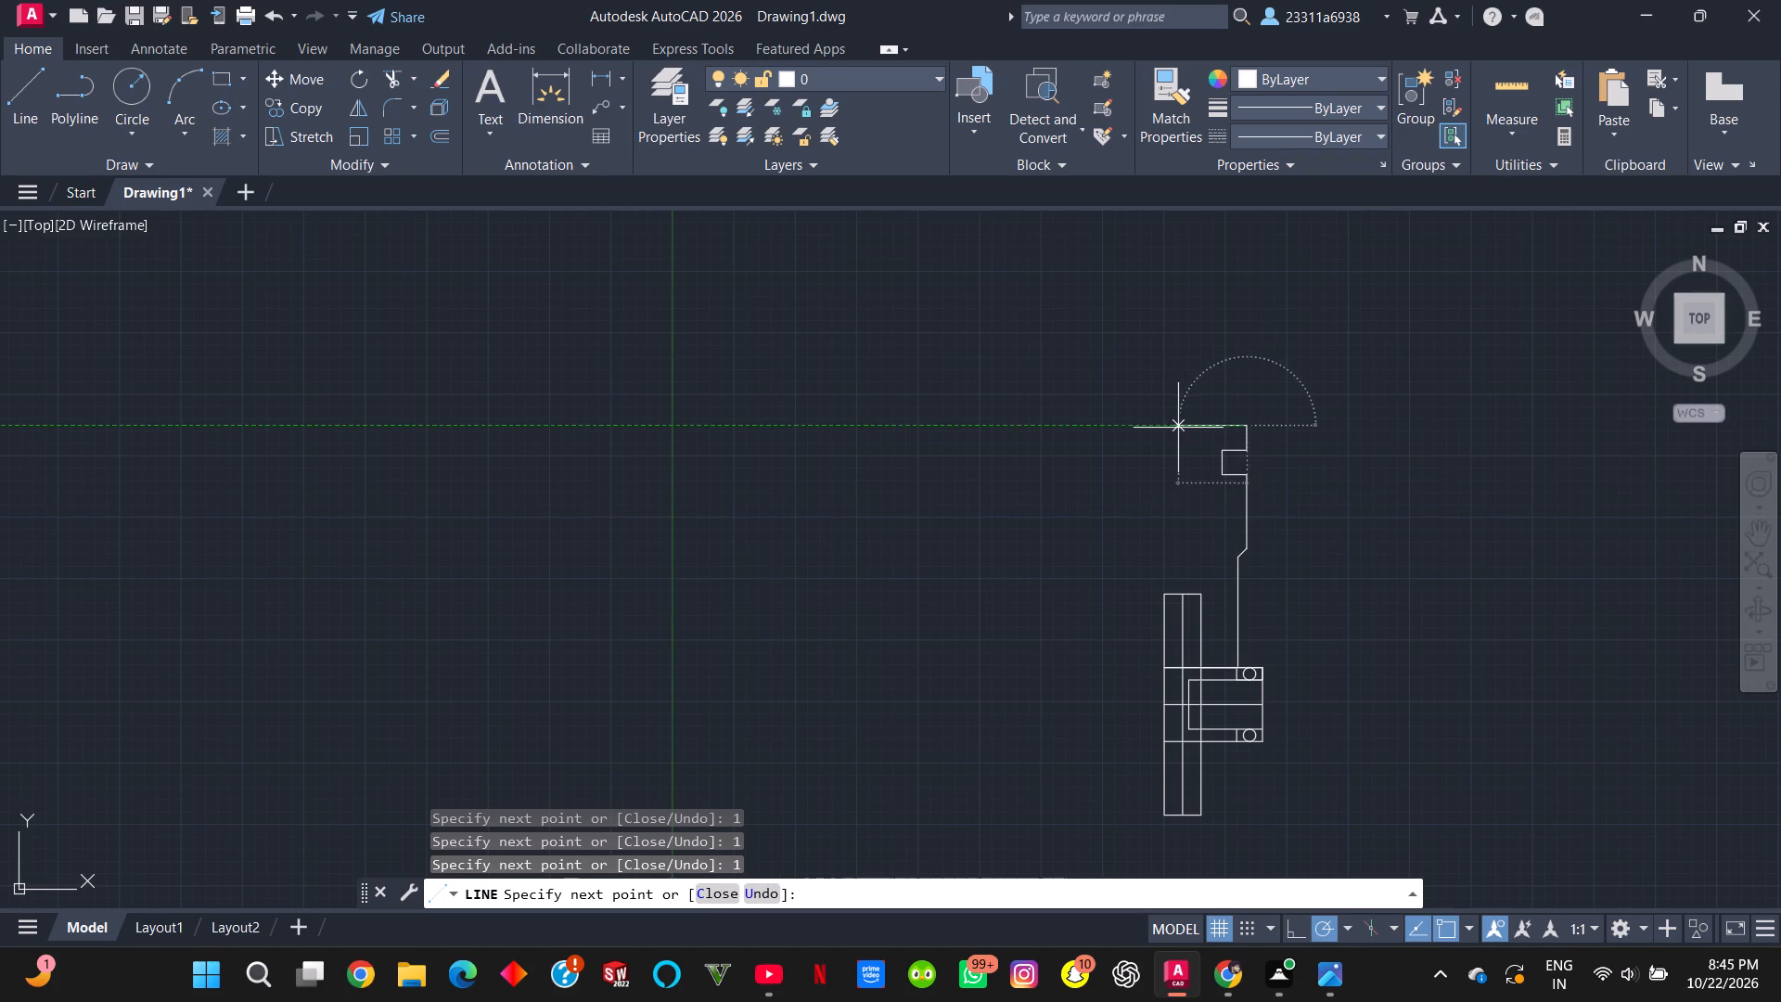
# Draw a vertical line from the midpoint of the upper strip's top edge up to slightly above the stepped outline's upper end.
pyautogui.click(16, 114)
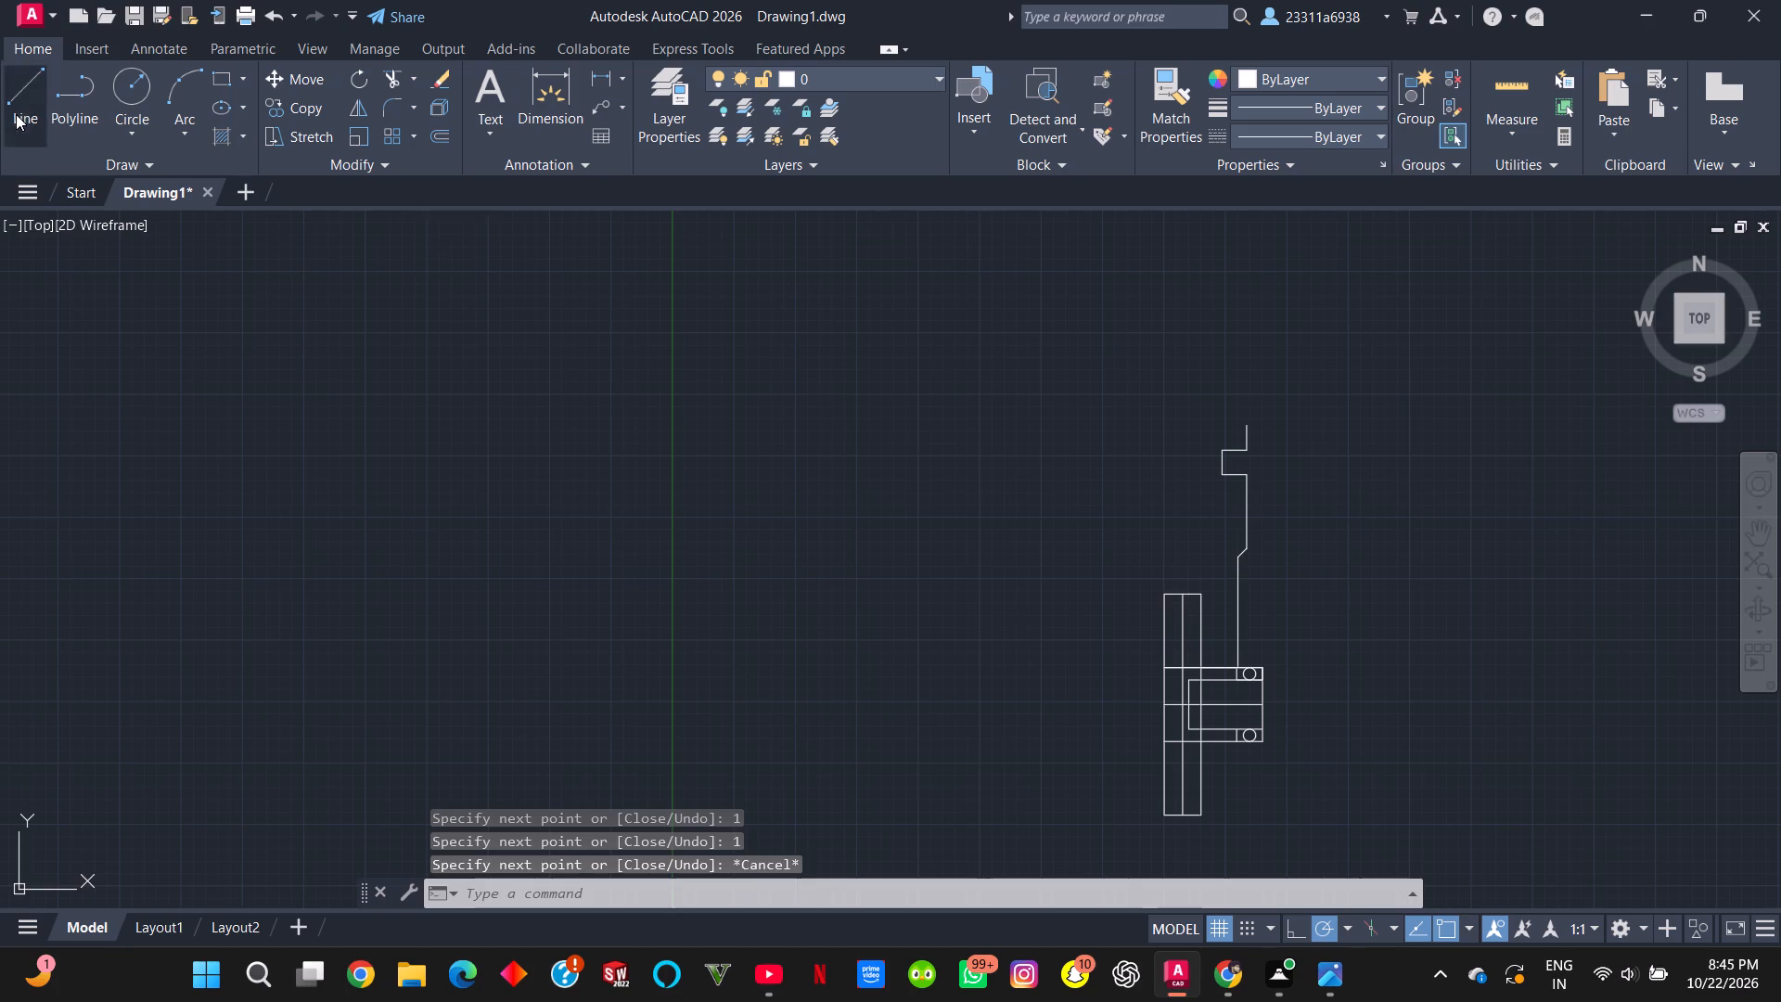
pyautogui.click(1179, 590)
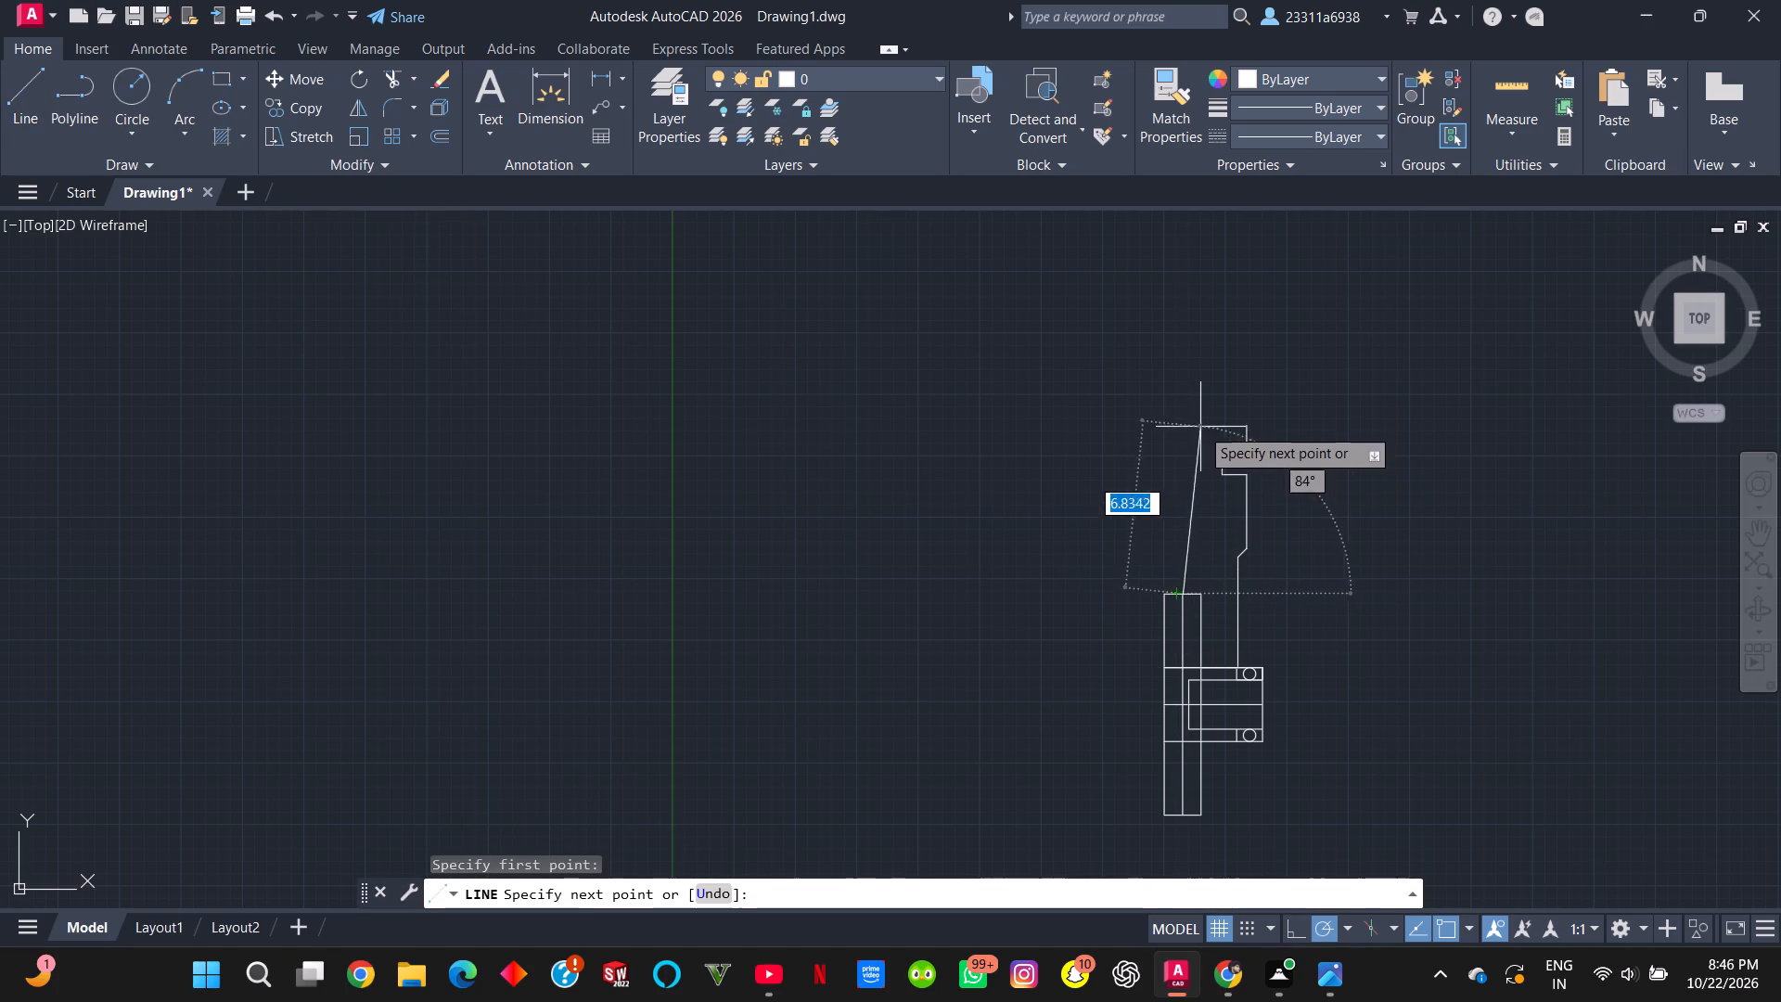
pyautogui.click(1187, 409)
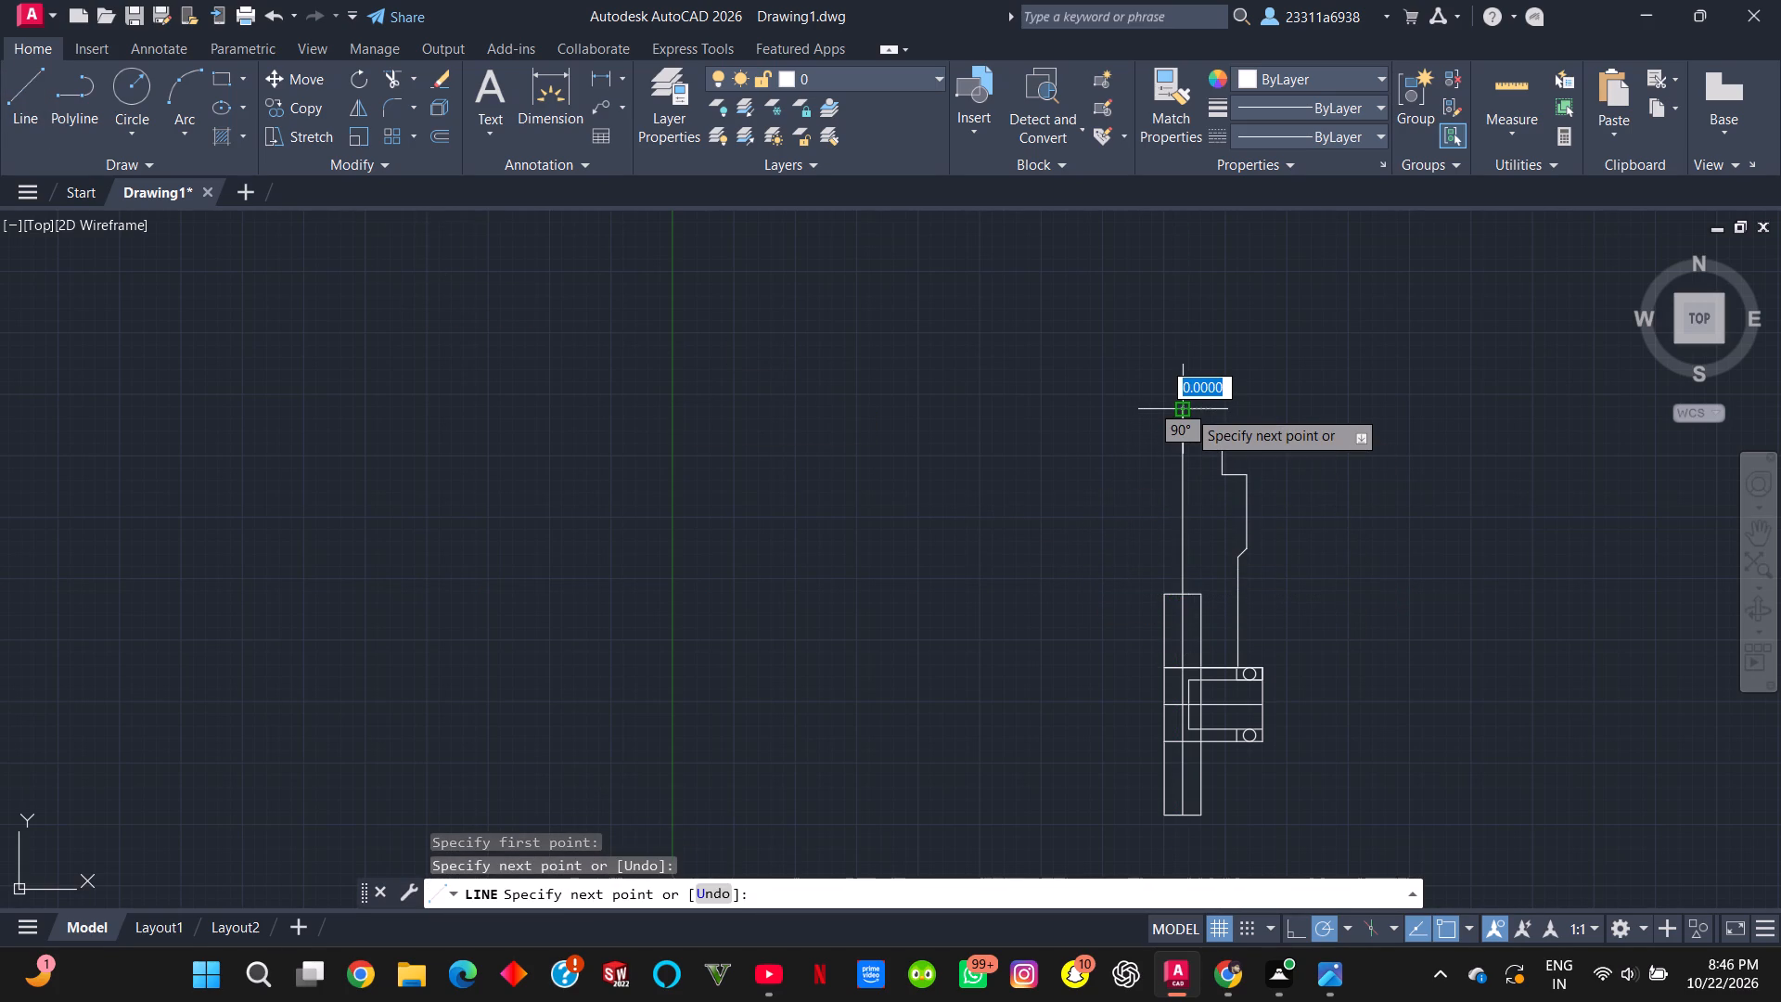
pyautogui.press('Escape')
# Close the top with a horizontal line from the stepped outline's upper end to the vertical line.
pyautogui.scroll(1, 1219, 477)
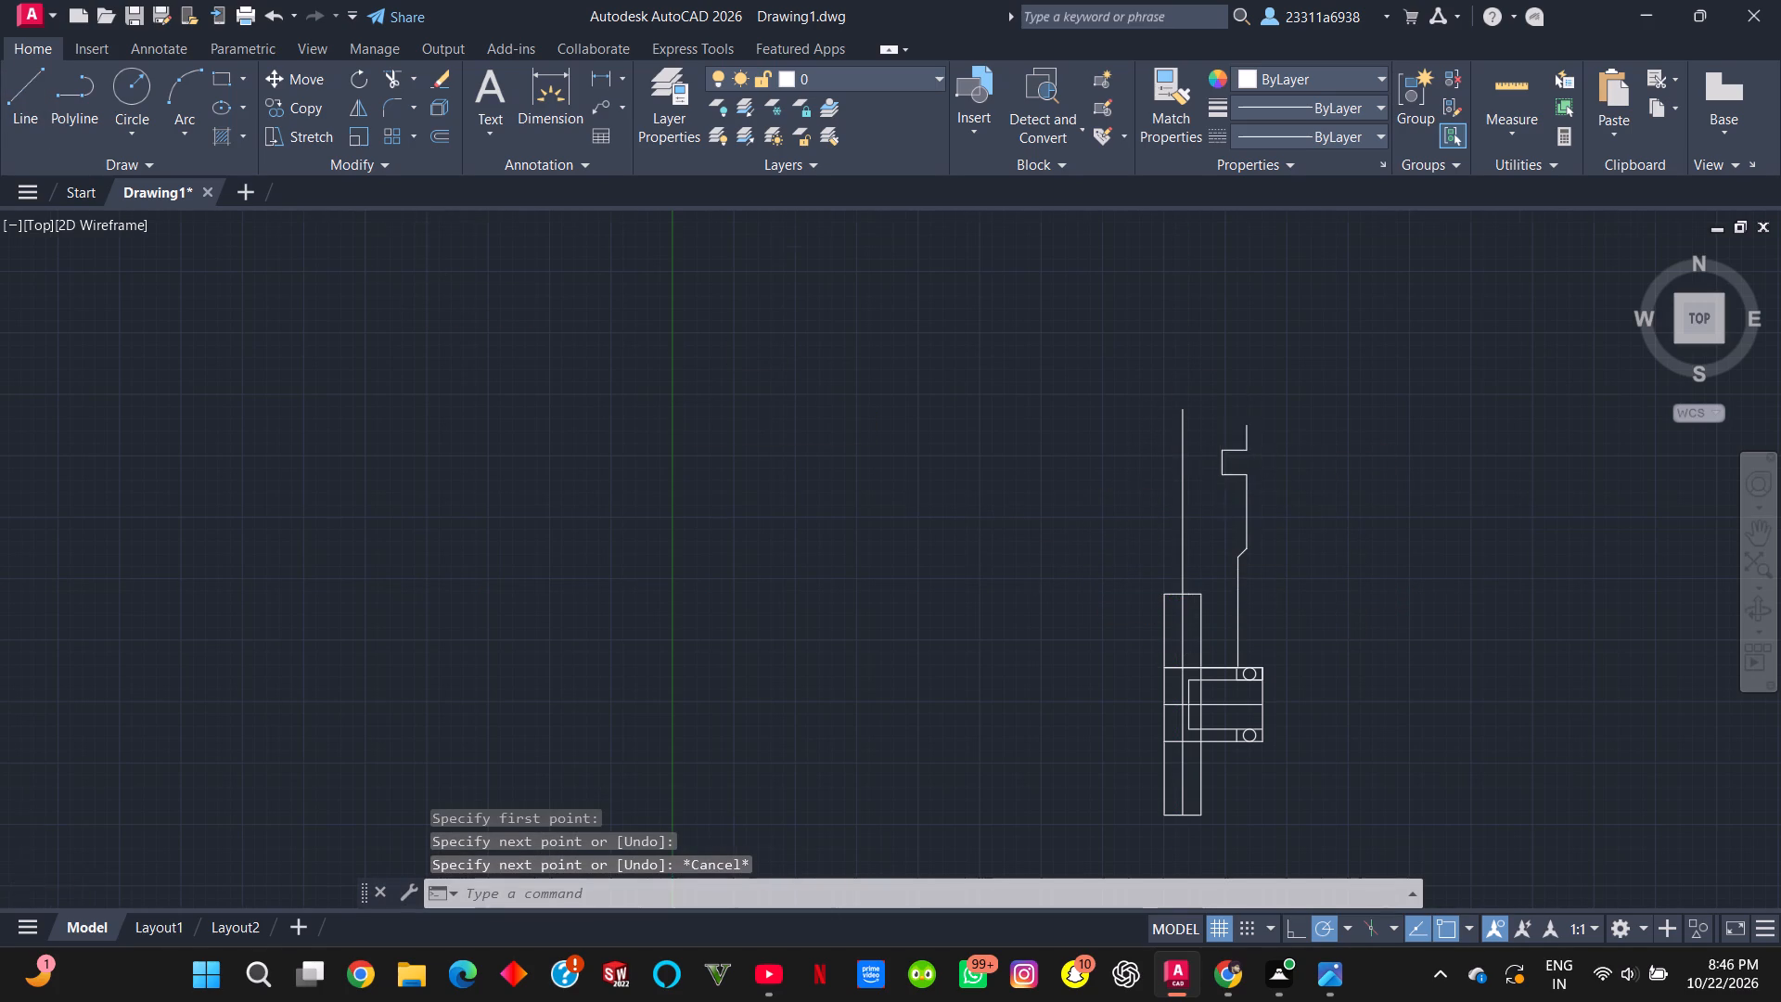
pyautogui.scroll(1, 1220, 480)
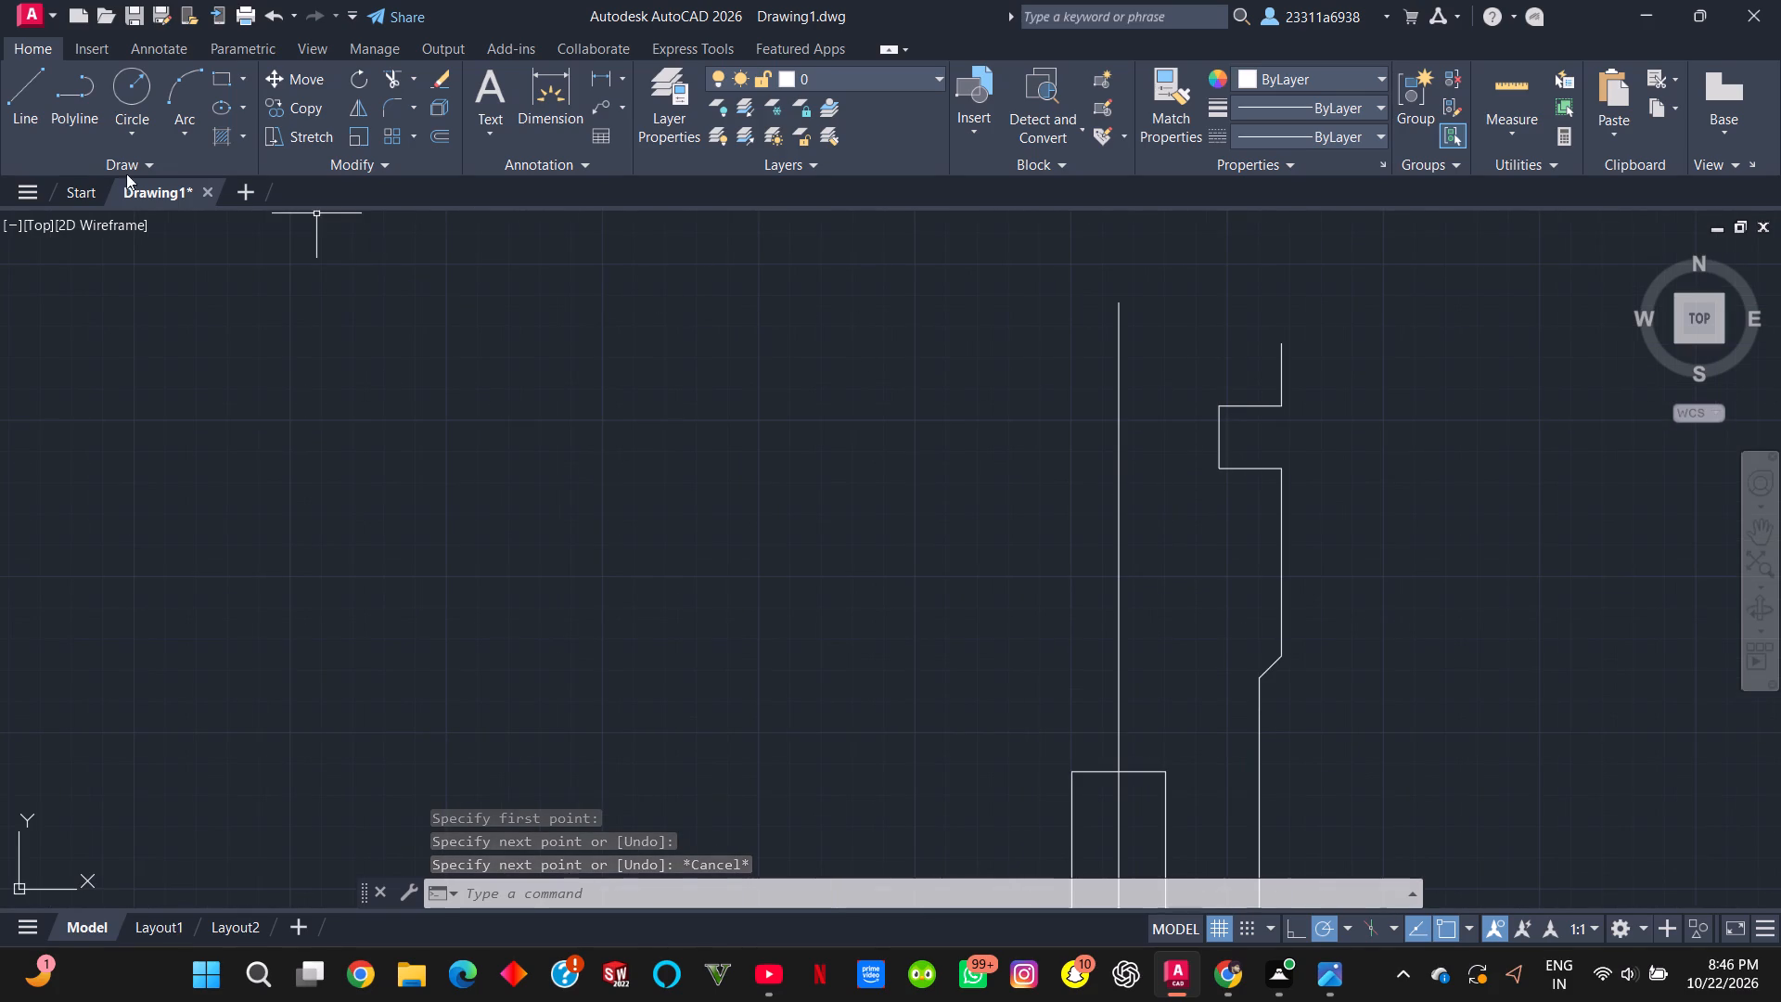
pyautogui.click(38, 130)
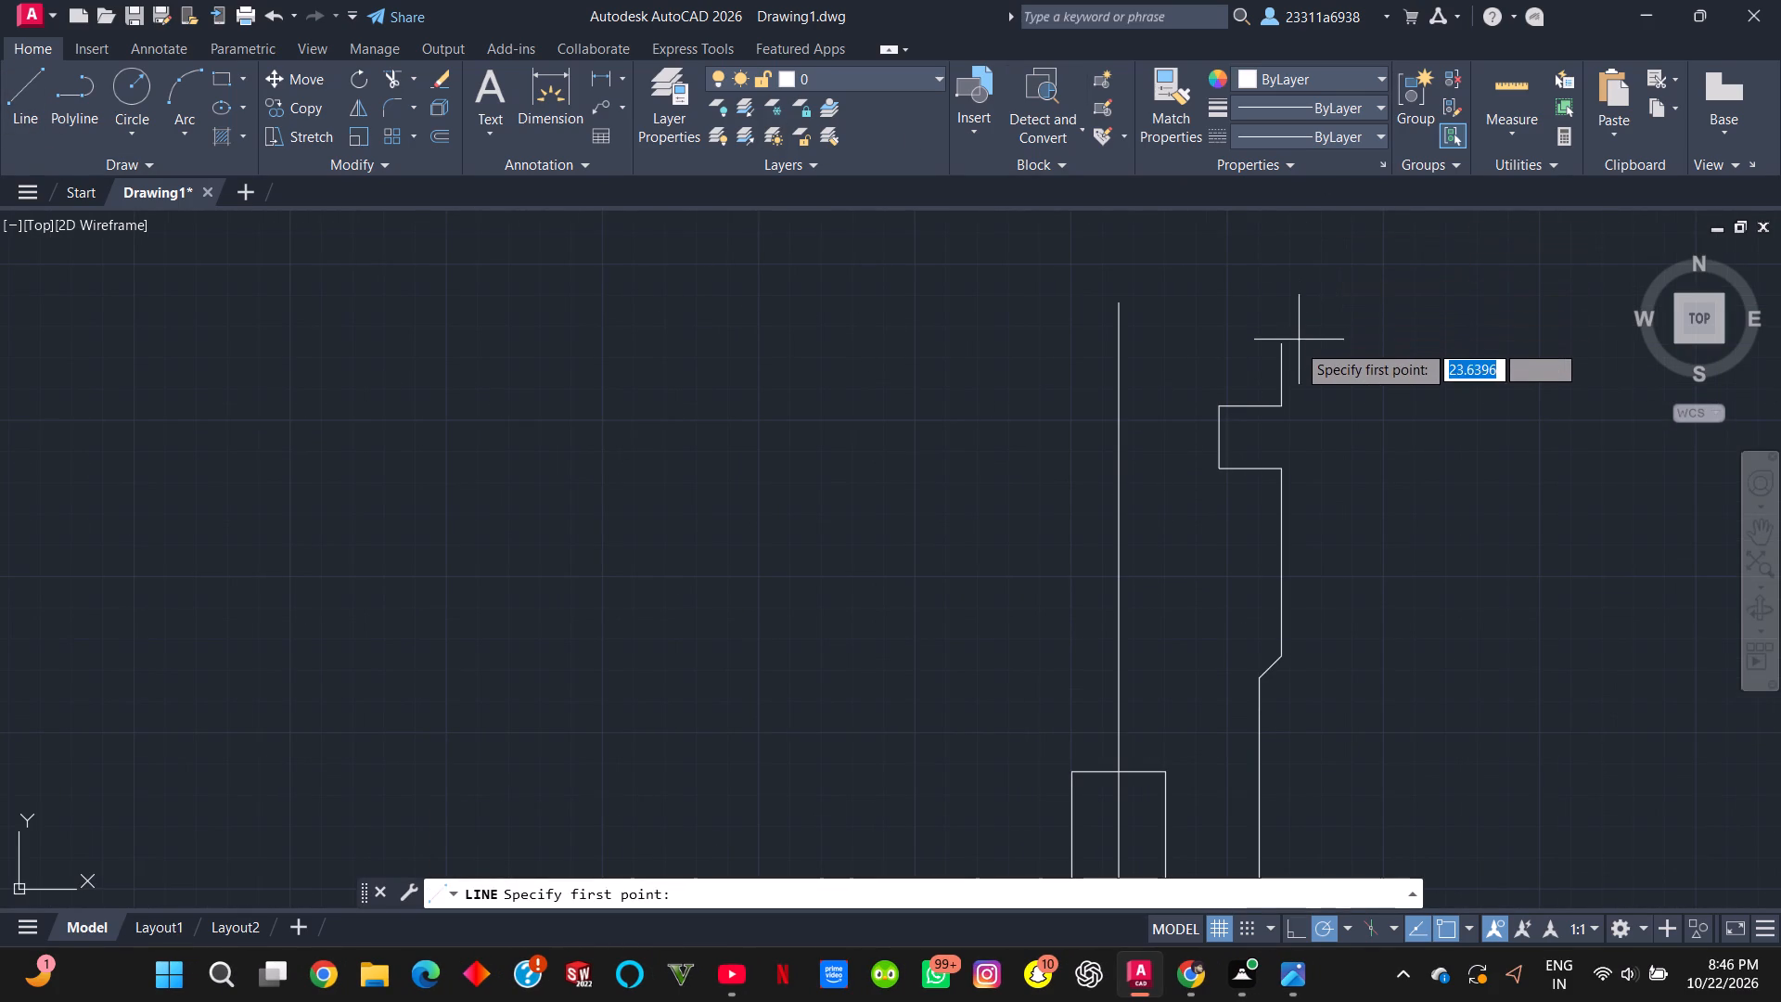
pyautogui.click(1285, 344)
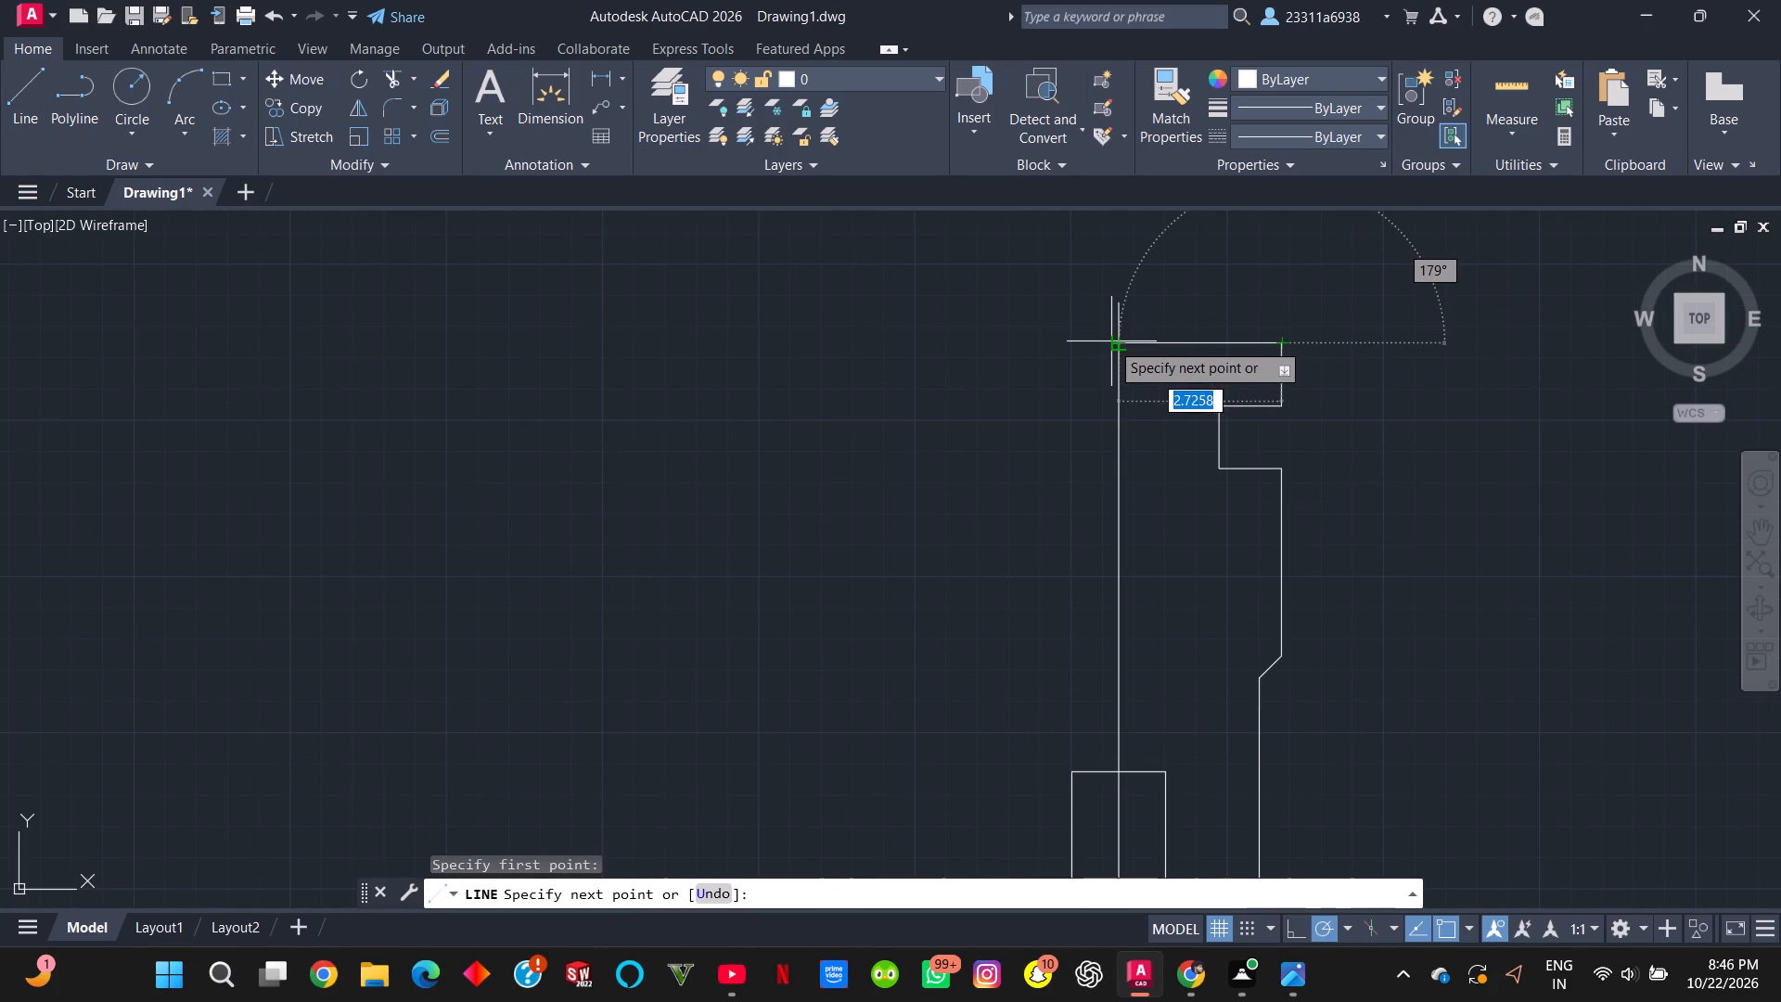
pyautogui.click(1120, 341)
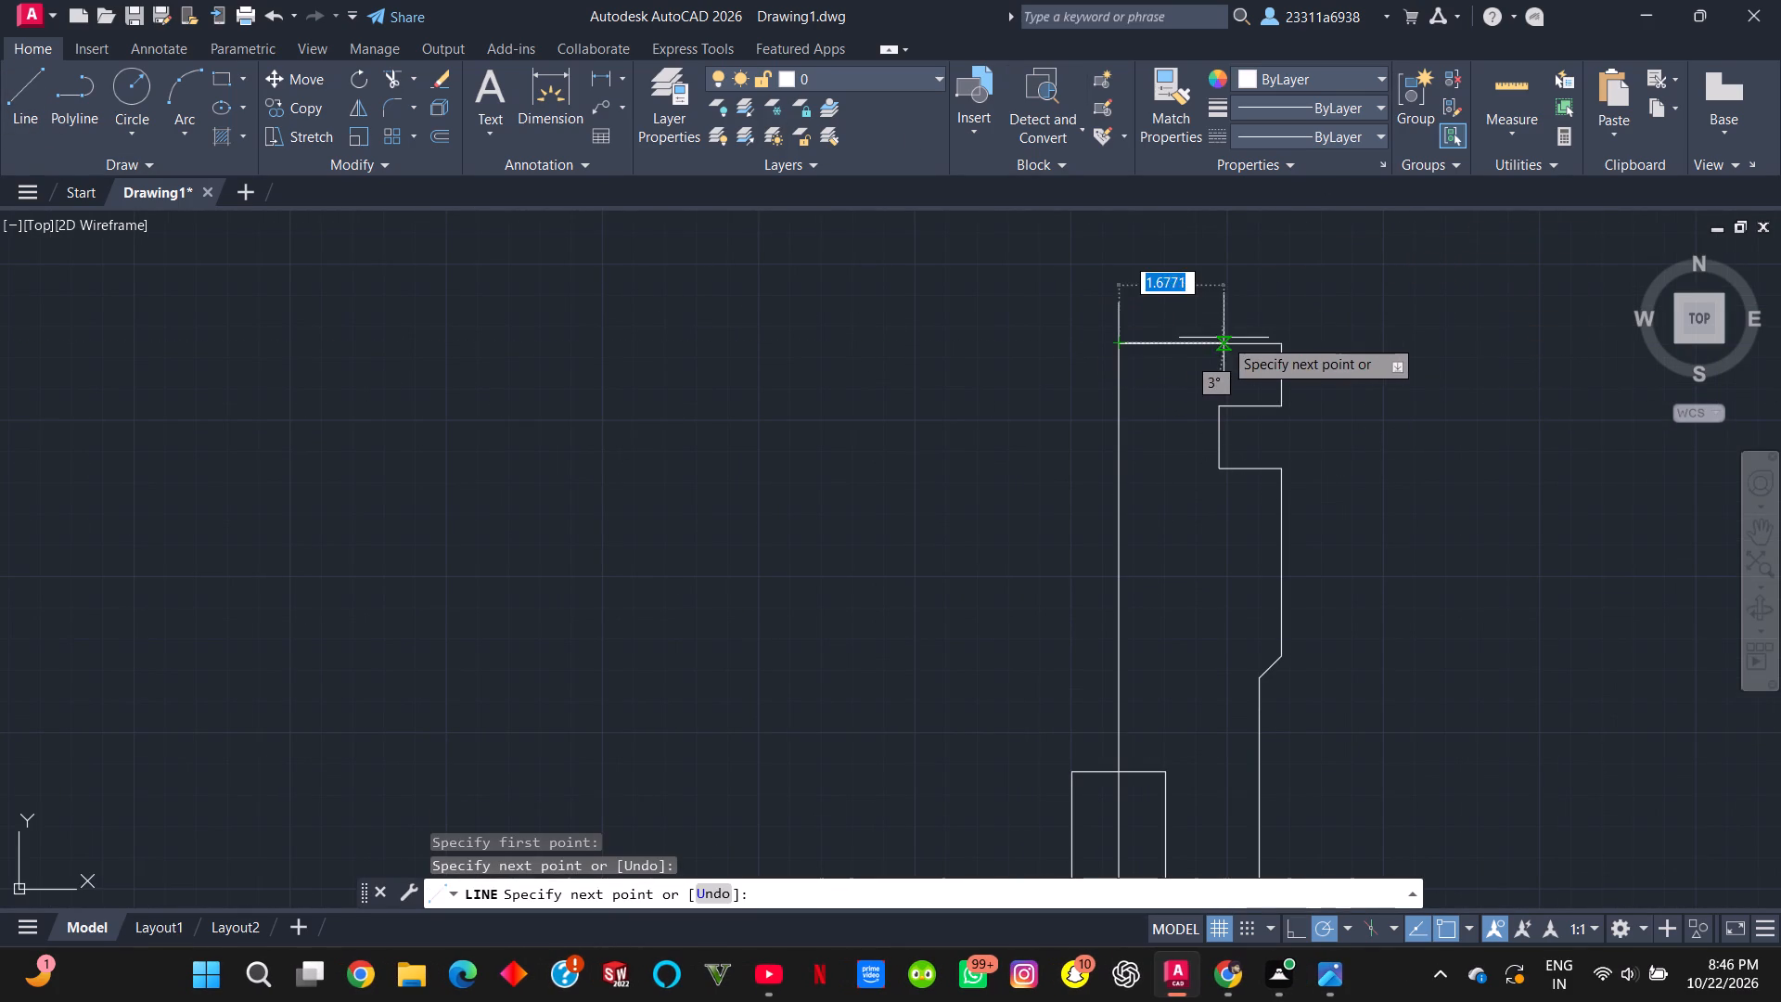
pyautogui.press('Escape')
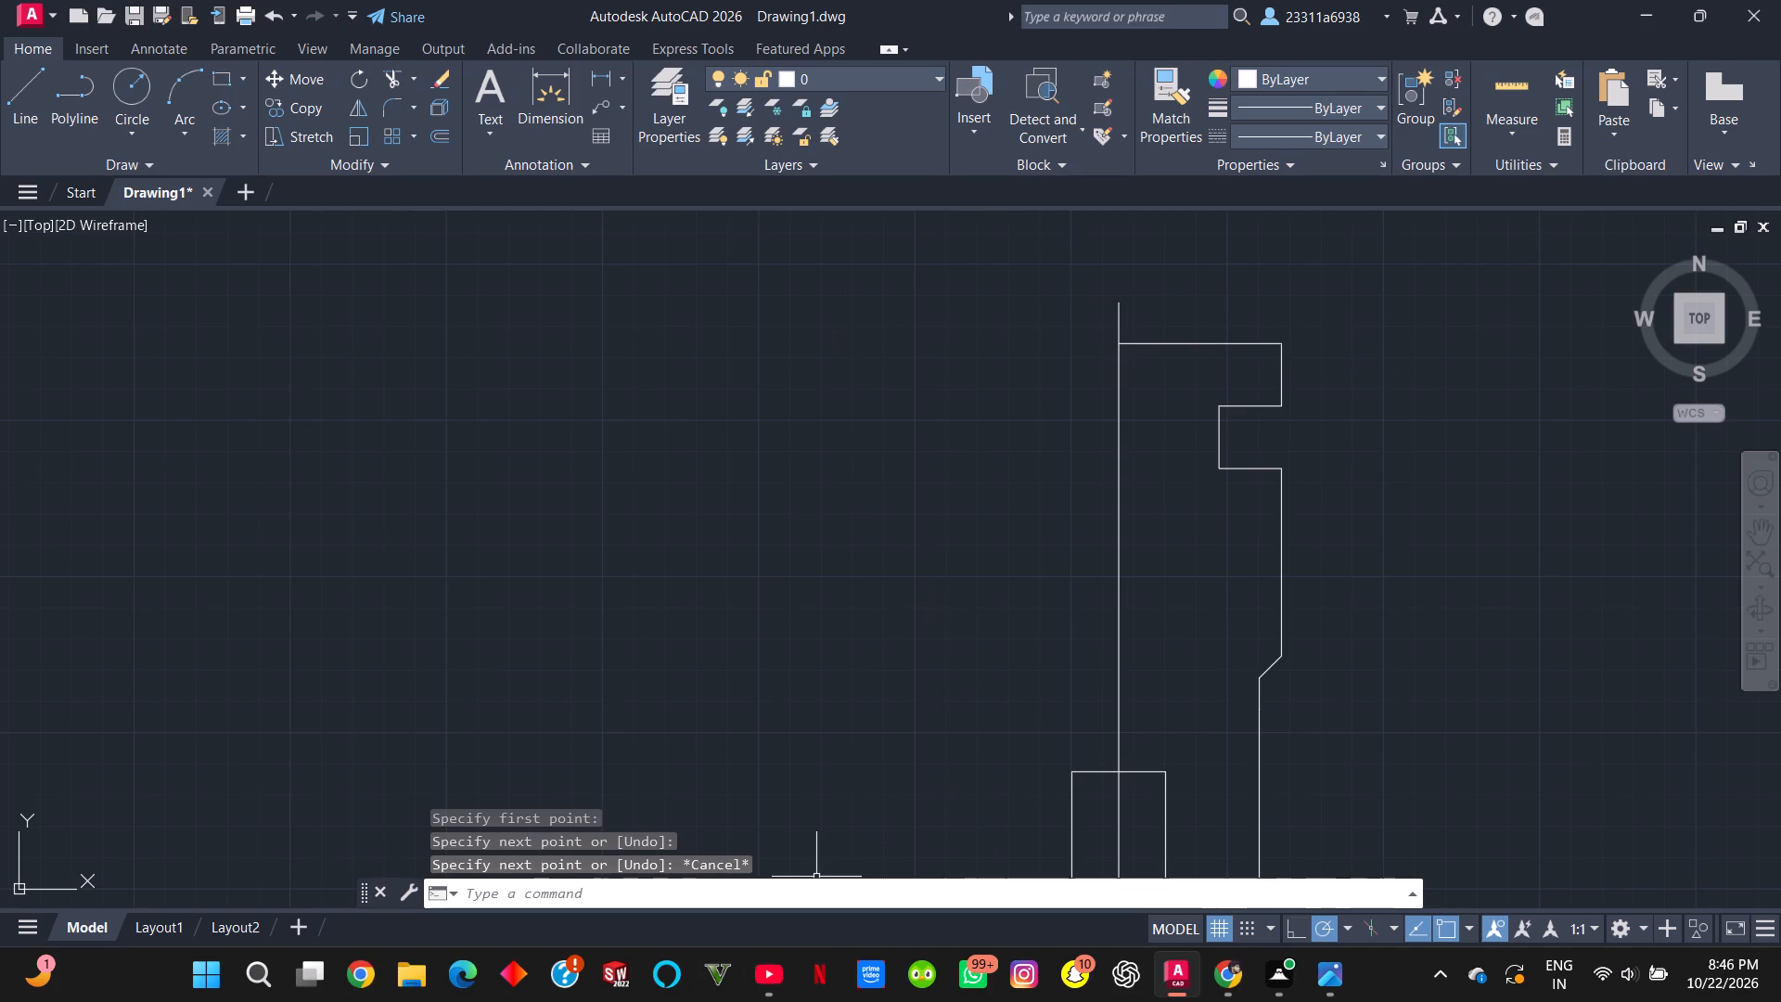
# Trim the part of the vertical line that extends above the horizontal top line.
pyautogui.click(809, 901)
pyautogui.write('tr')
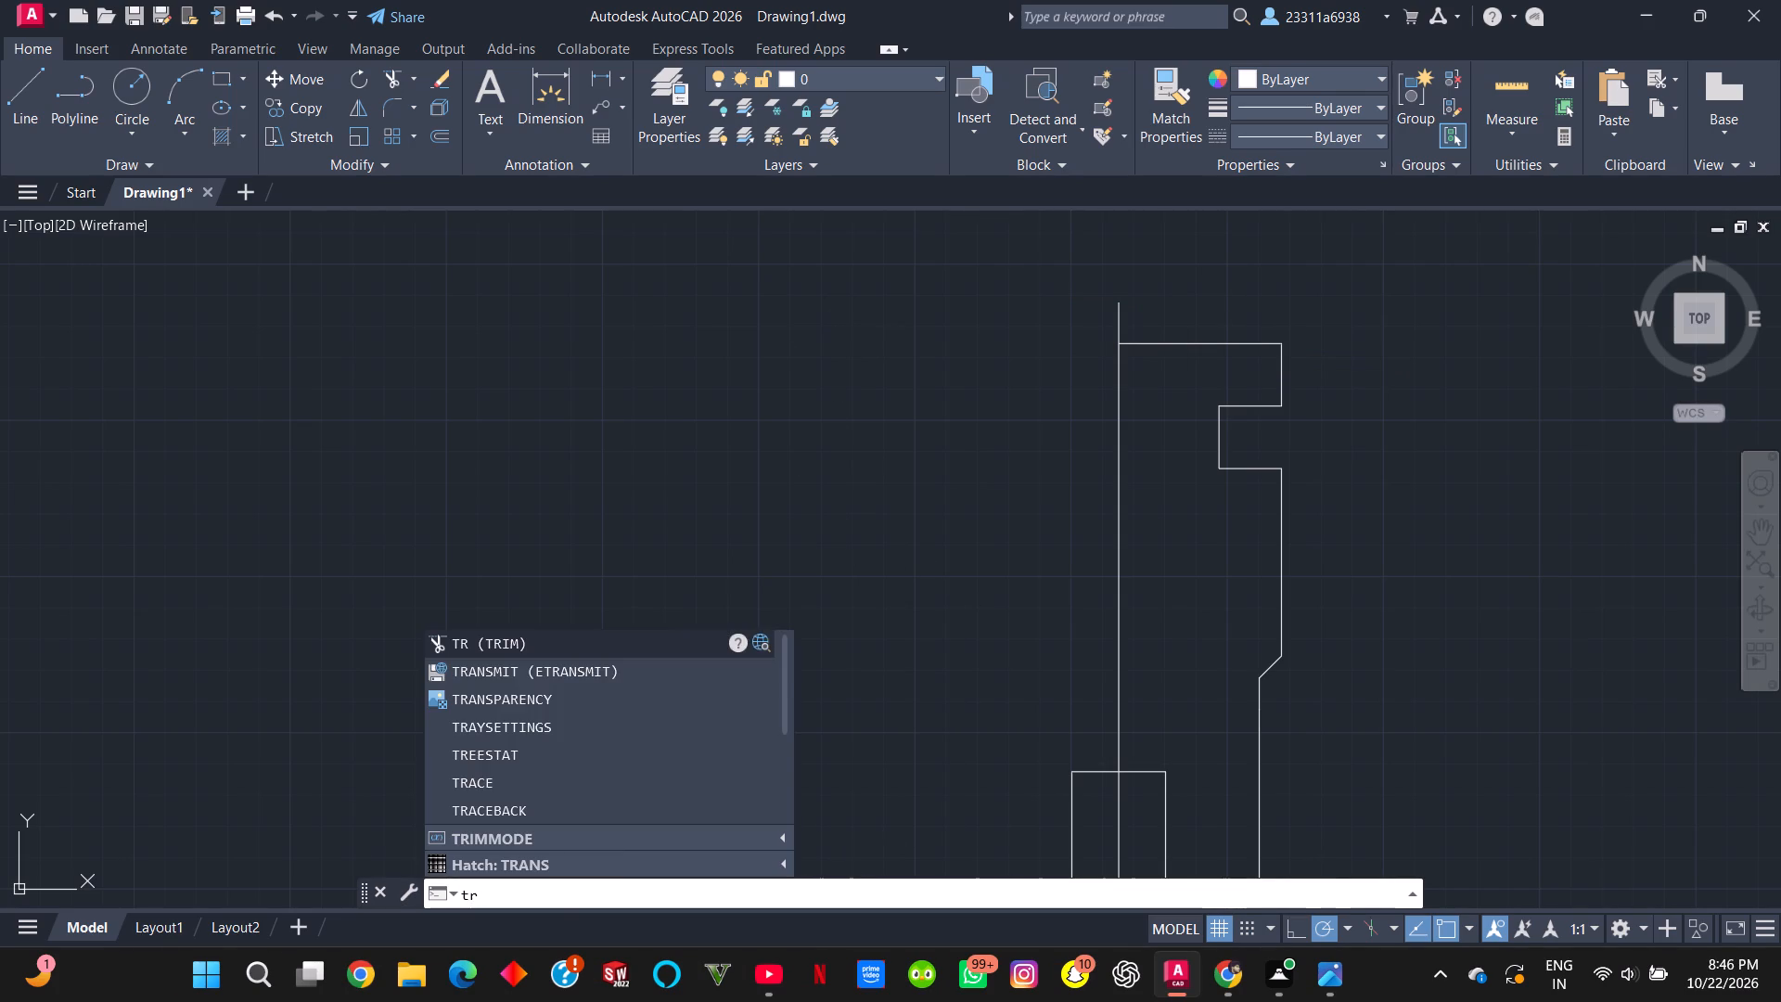
pyautogui.click(581, 652)
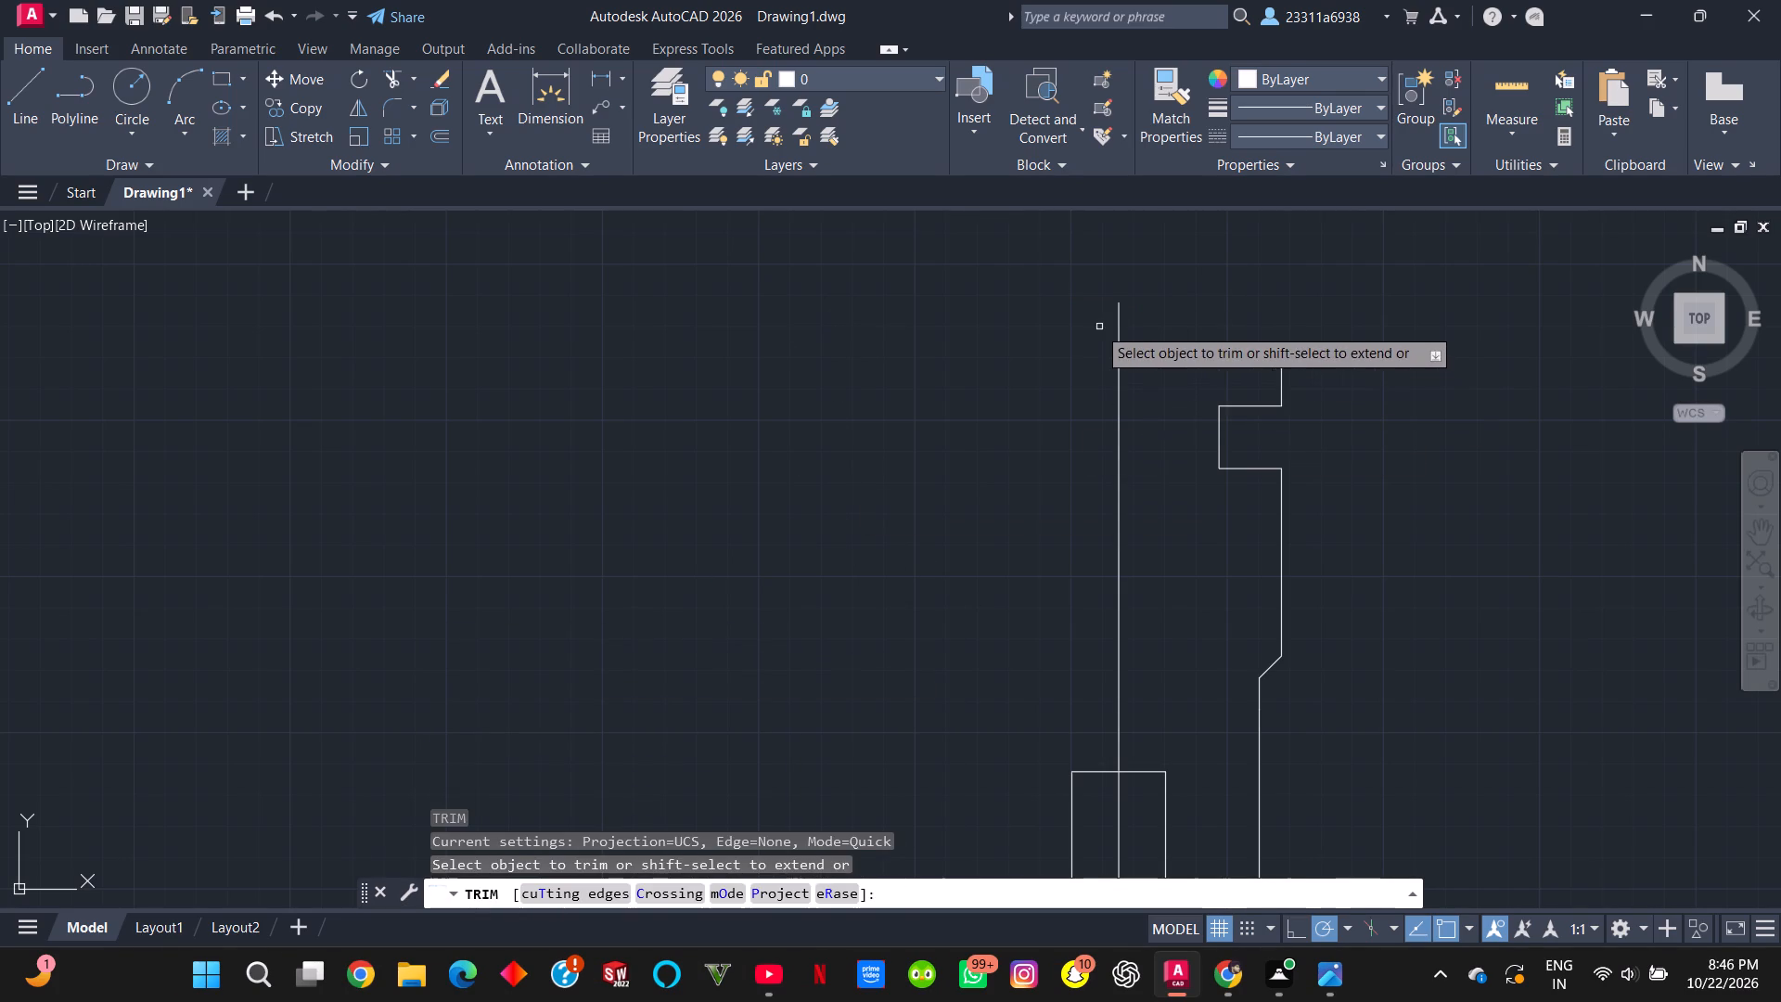
pyautogui.moveTo(1088, 327); pyautogui.dragTo(1140, 314)
pyautogui.scroll(-2, 1326, 530)
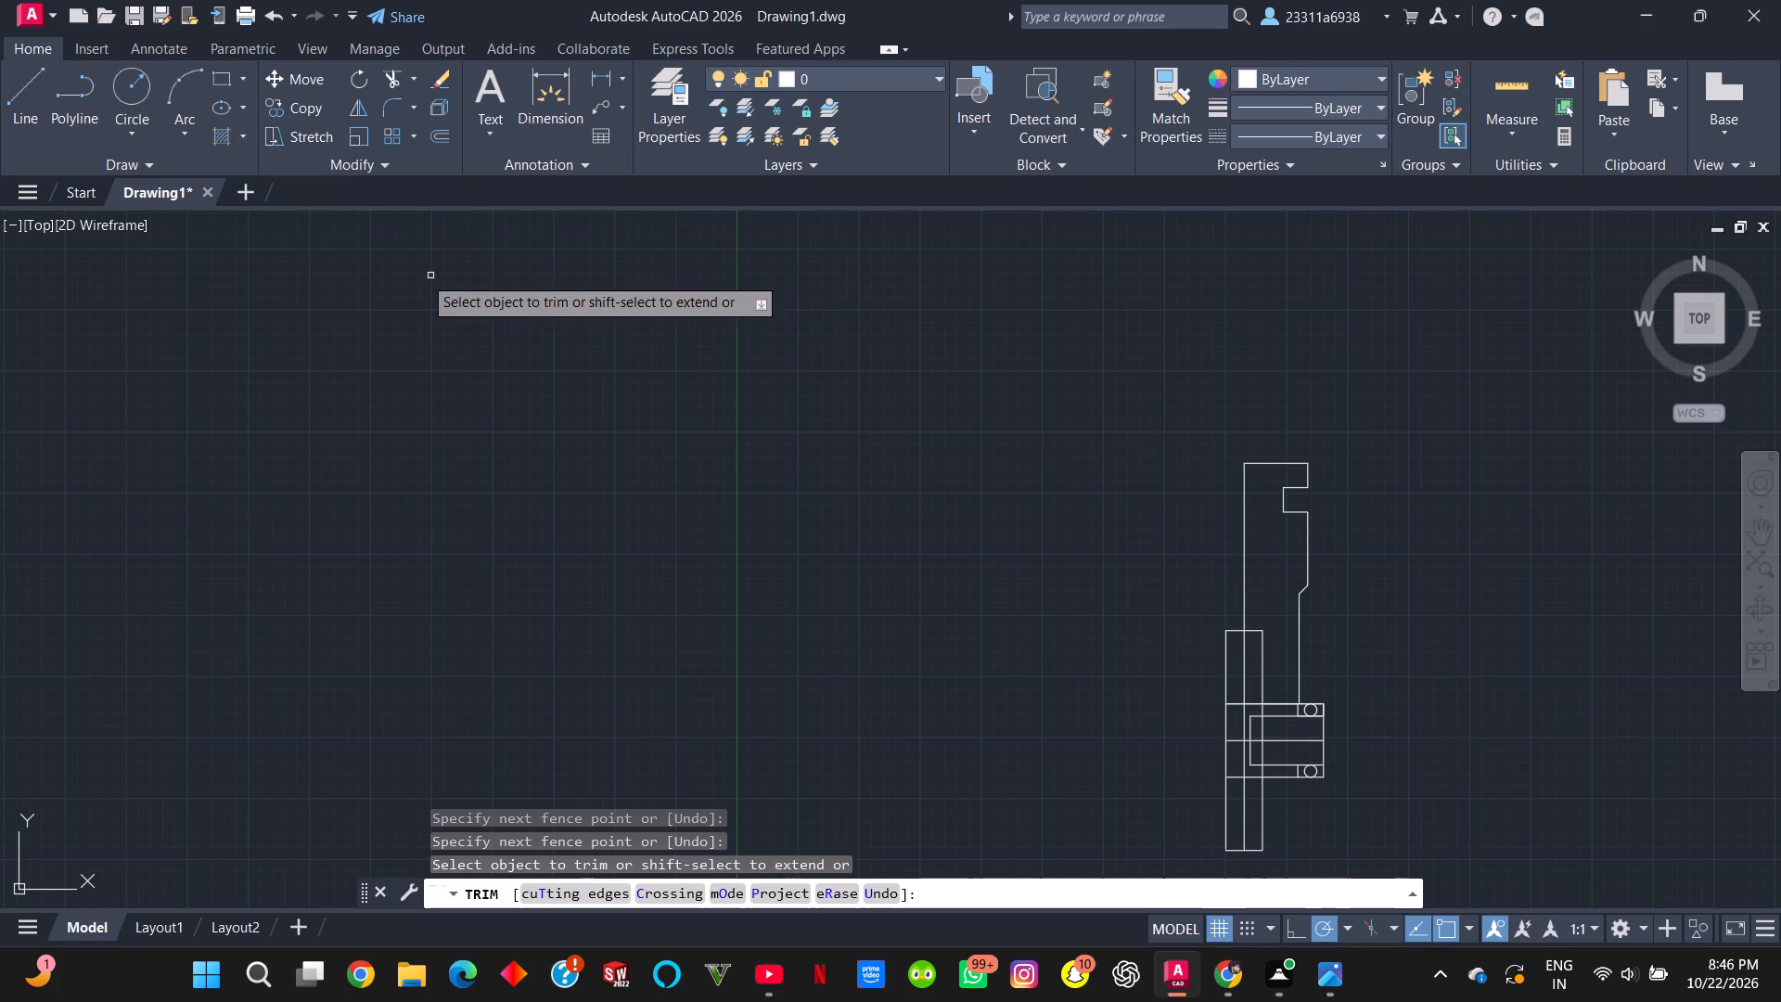
pyautogui.press('Escape')
pyautogui.press('Escape')
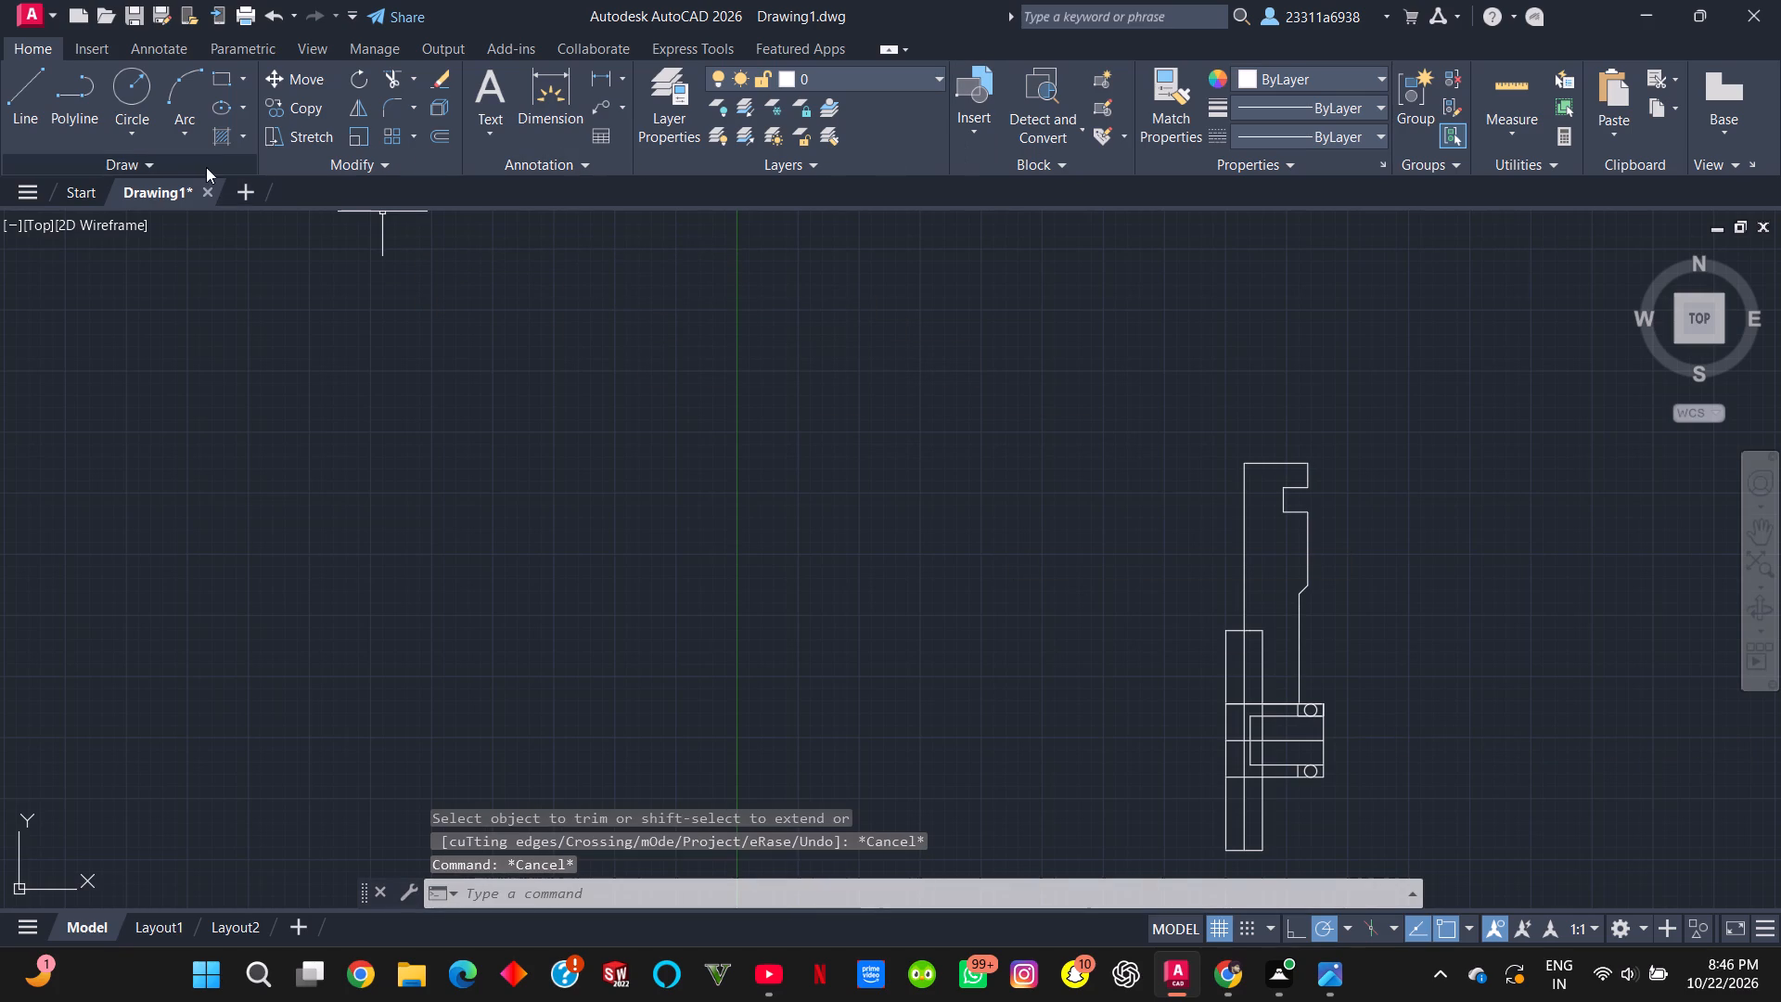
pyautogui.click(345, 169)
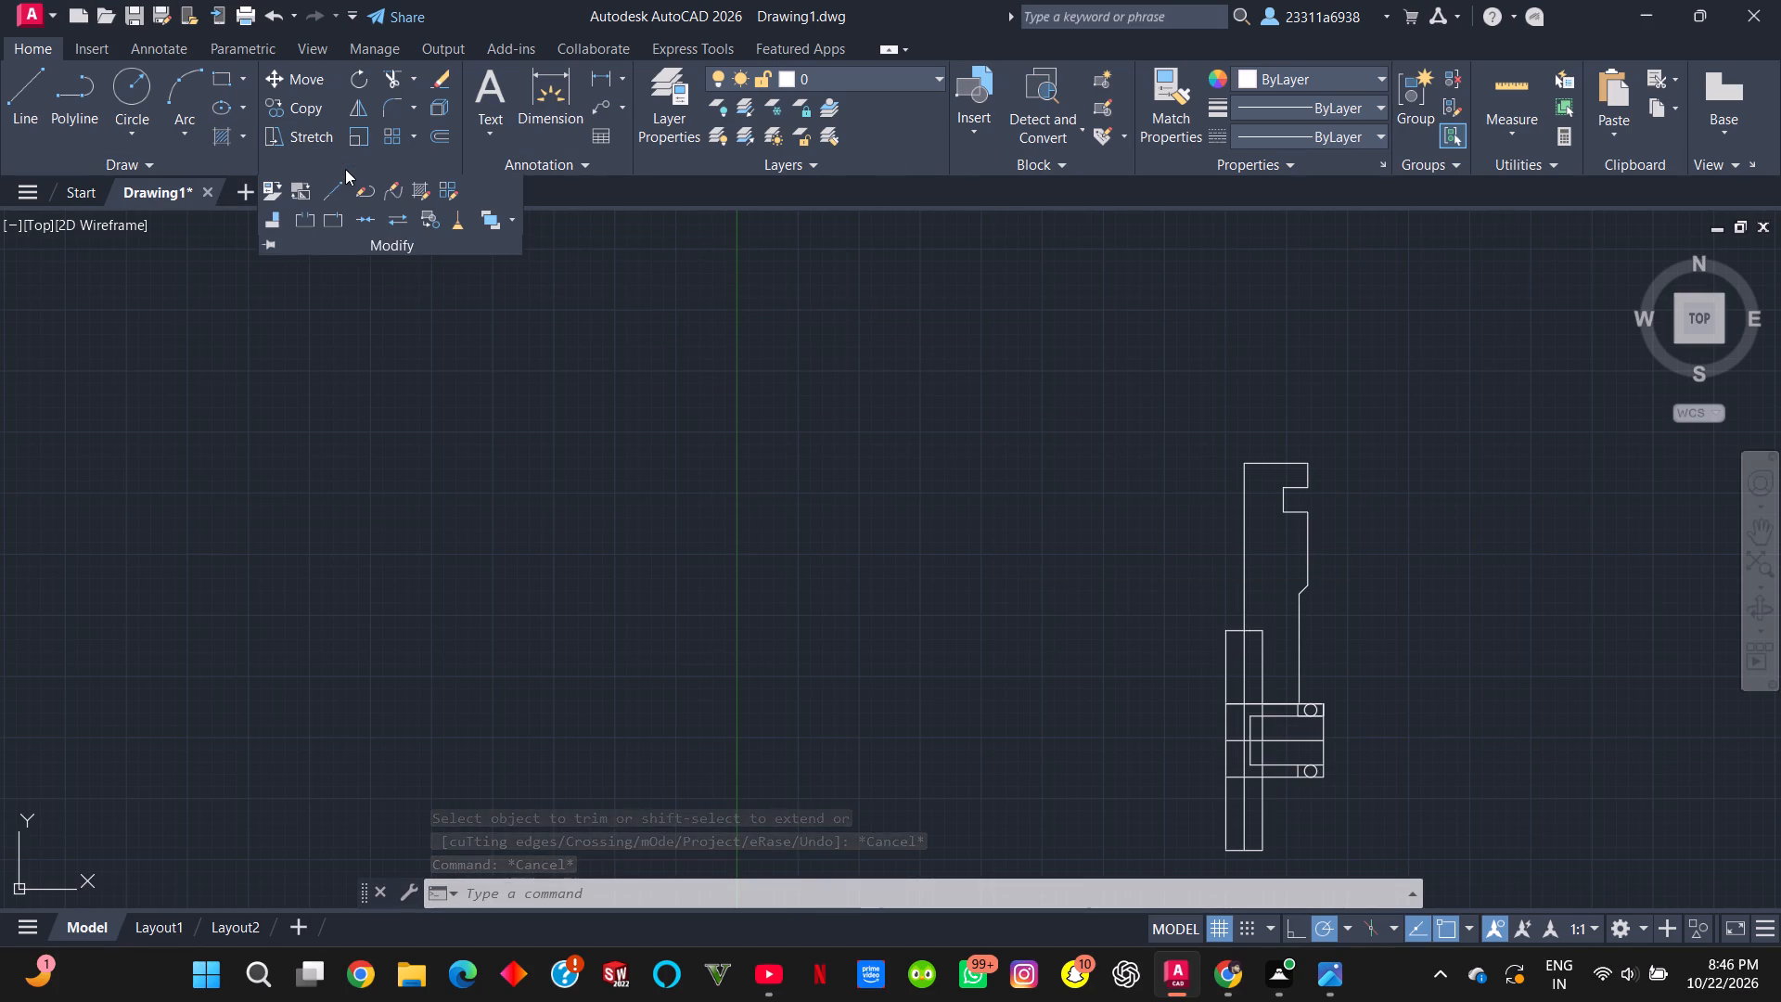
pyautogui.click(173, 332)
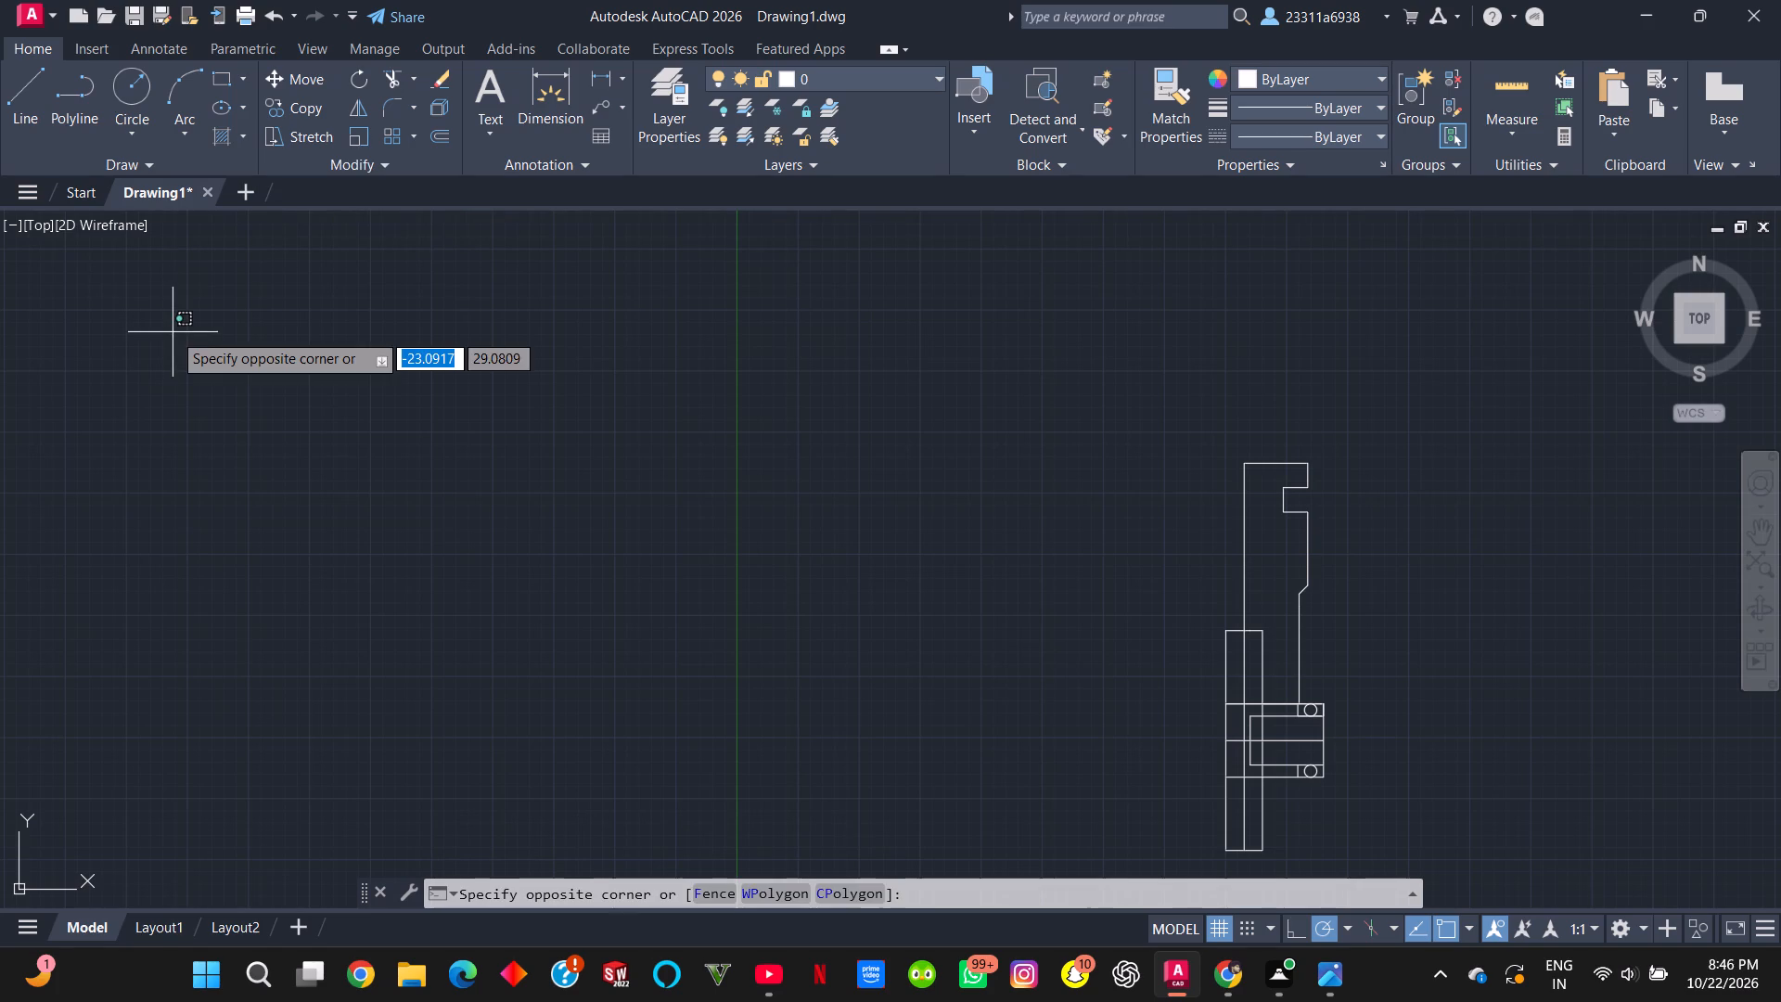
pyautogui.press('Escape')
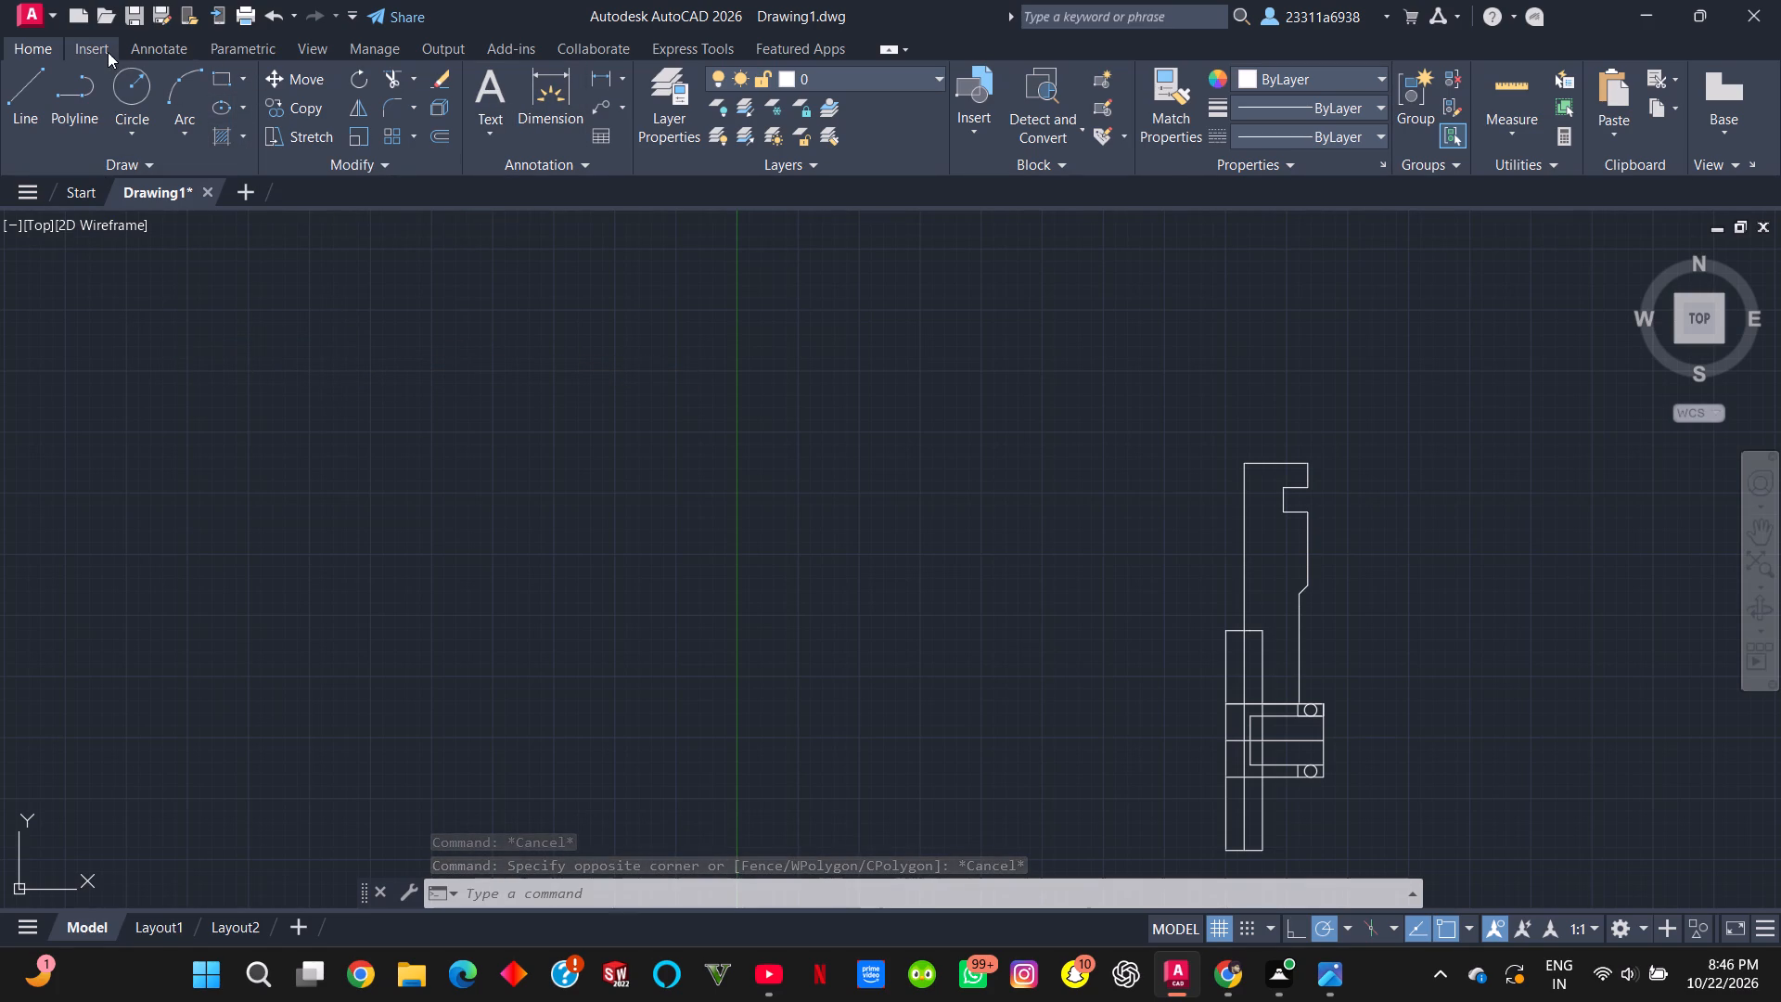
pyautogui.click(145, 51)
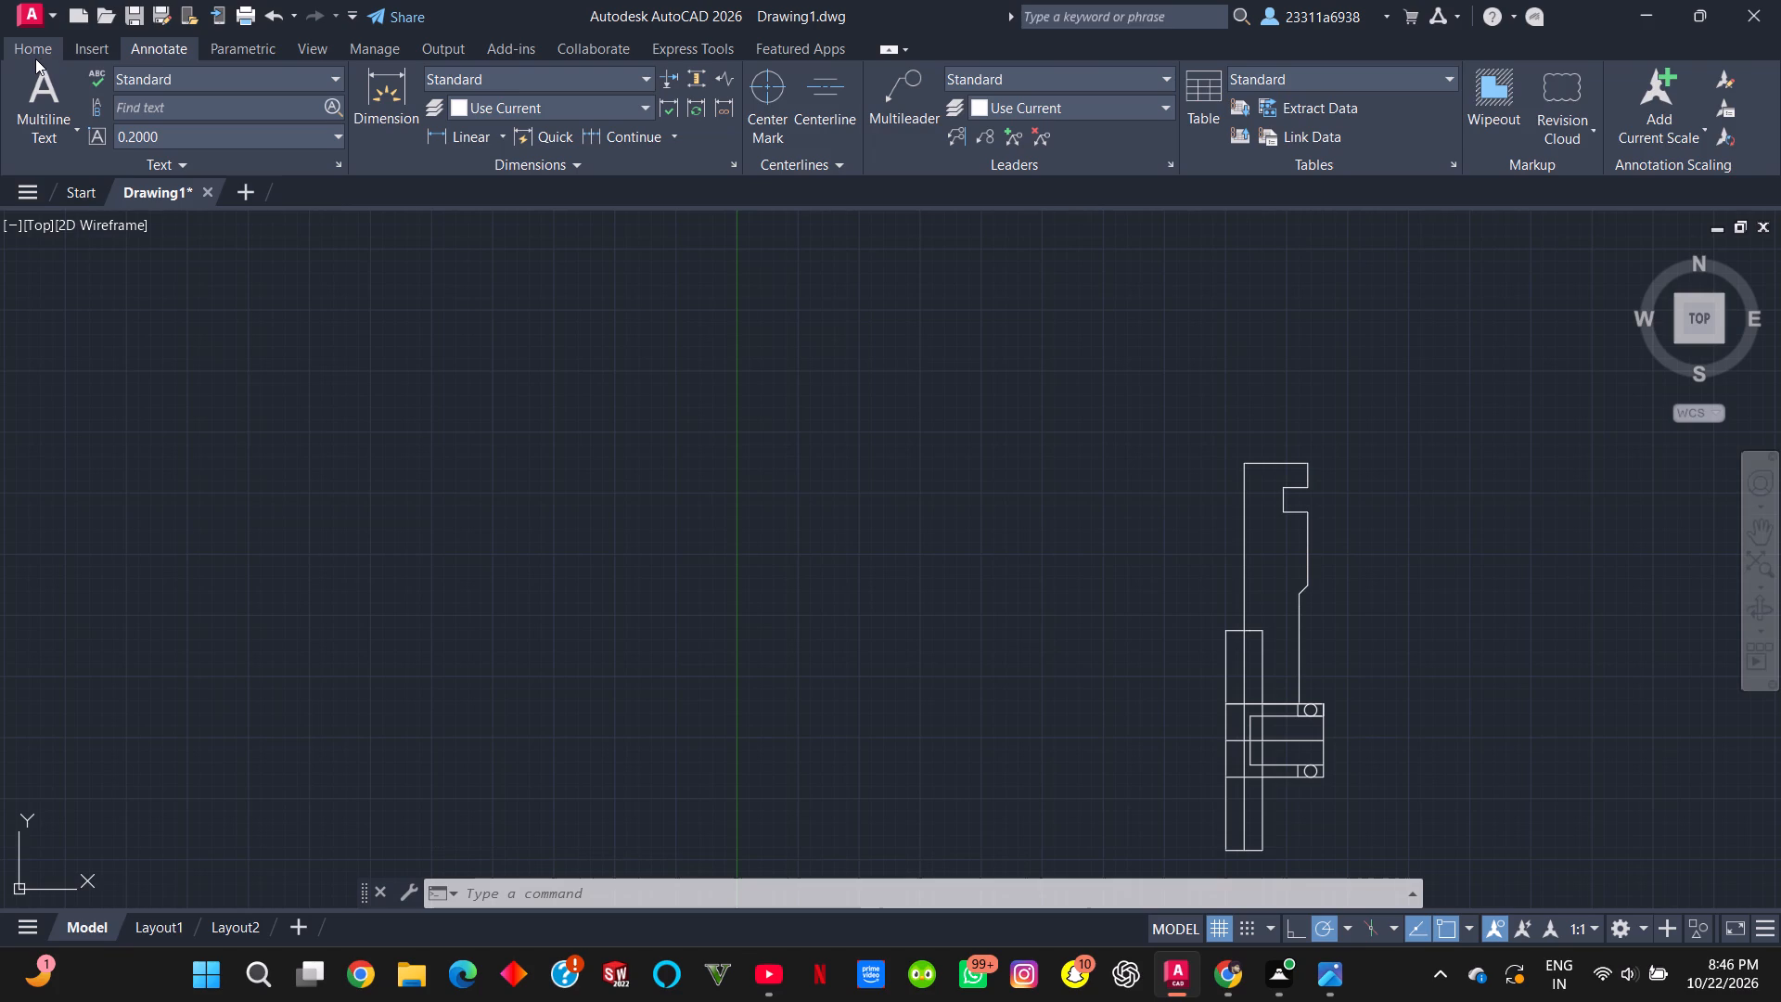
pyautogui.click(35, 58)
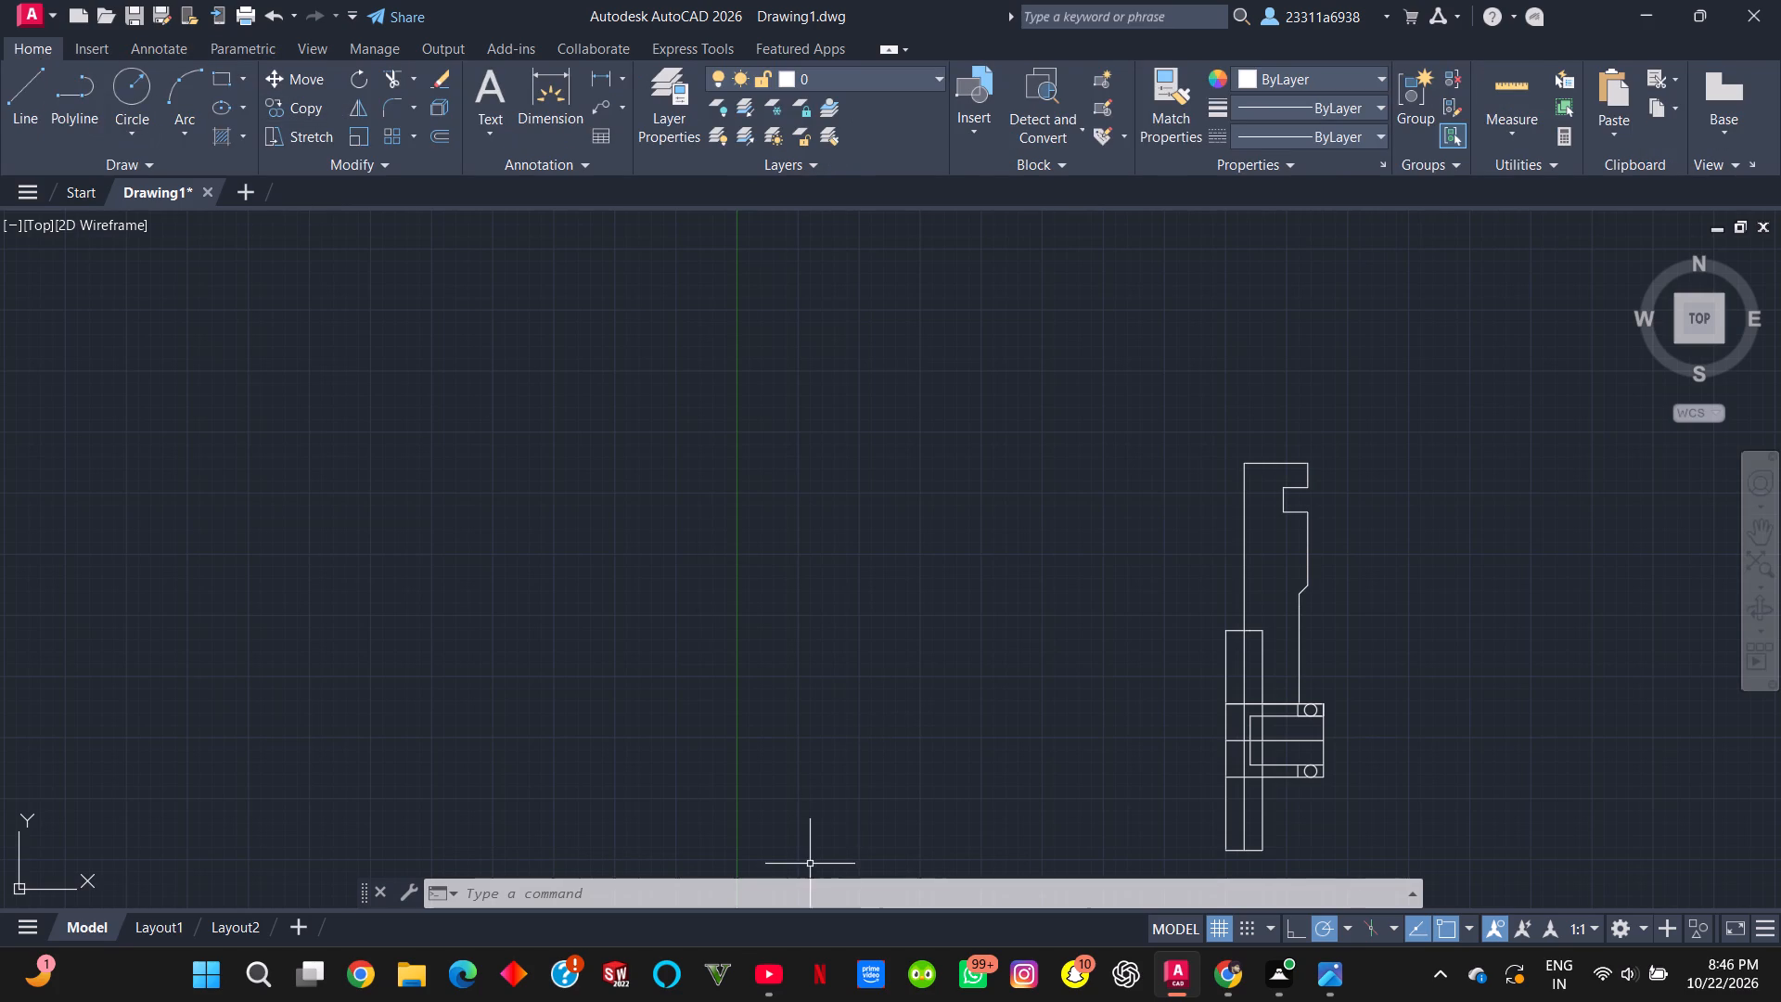
# Mirror the stepped upper outline and upper strip about the C-shaped profile's horizontal centre line, keeping the source objects.
pyautogui.click(778, 895)
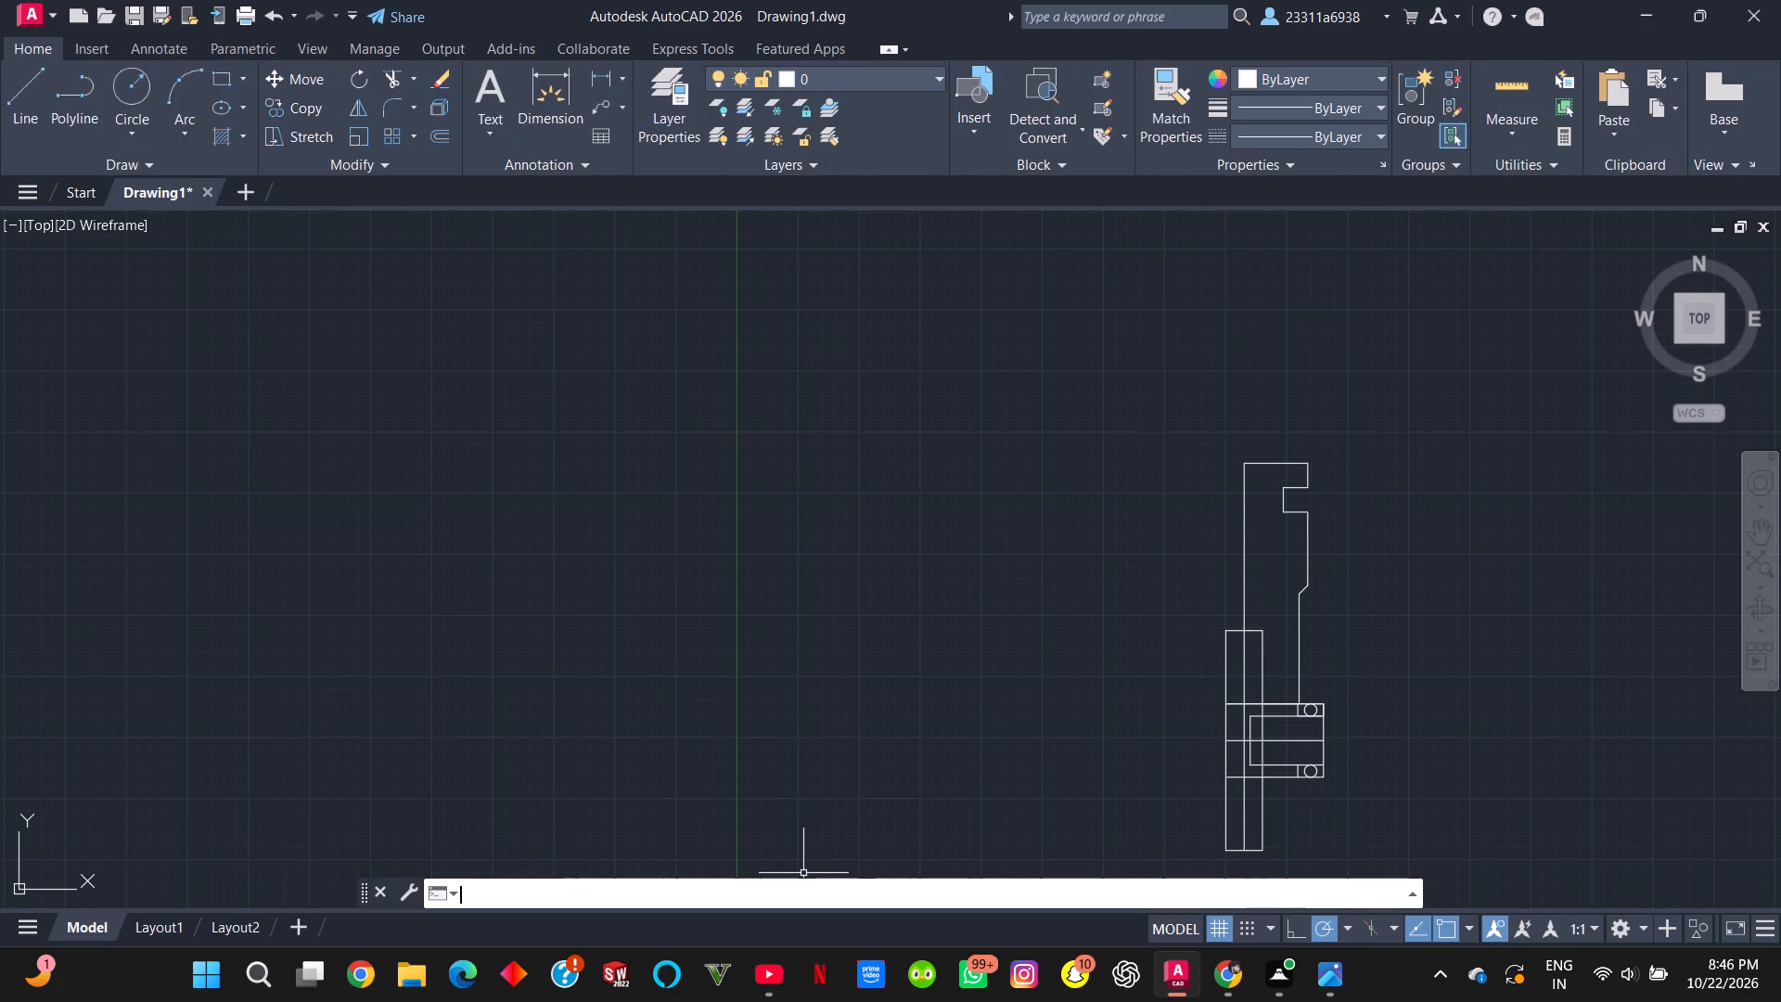
pyautogui.write('mirr')
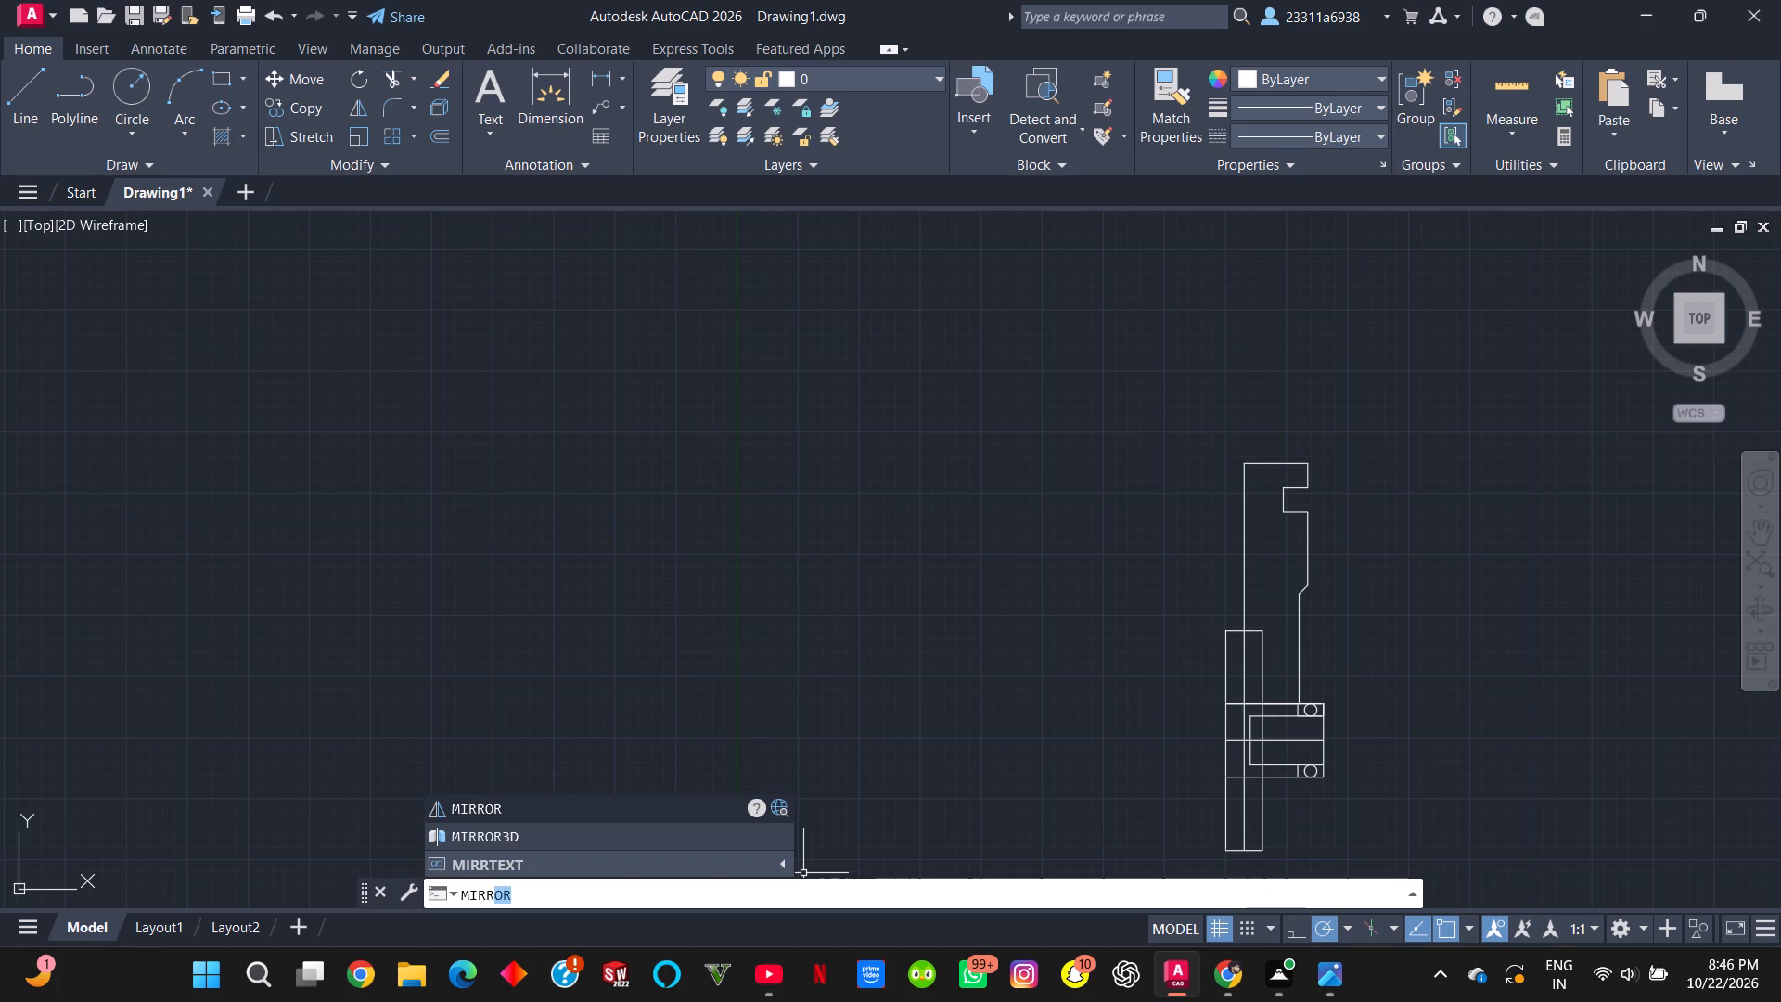
pyautogui.click(615, 807)
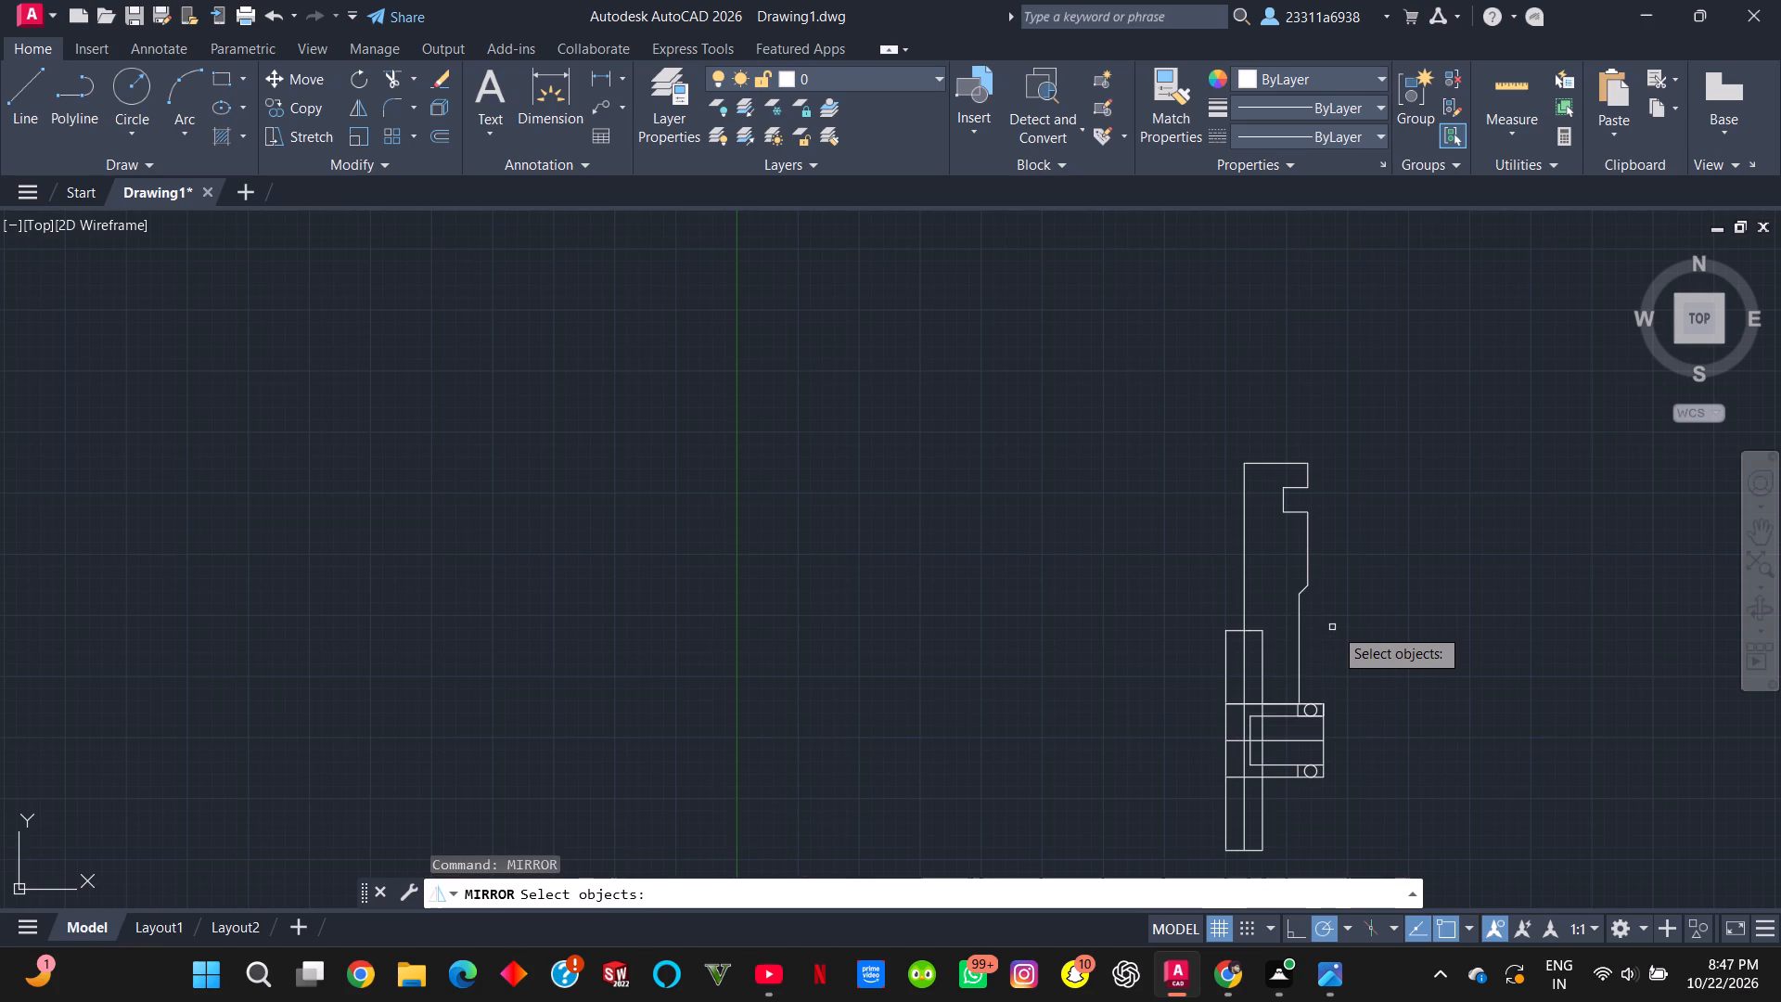
pyautogui.moveTo(1344, 650); pyautogui.dragTo(1307, 671)
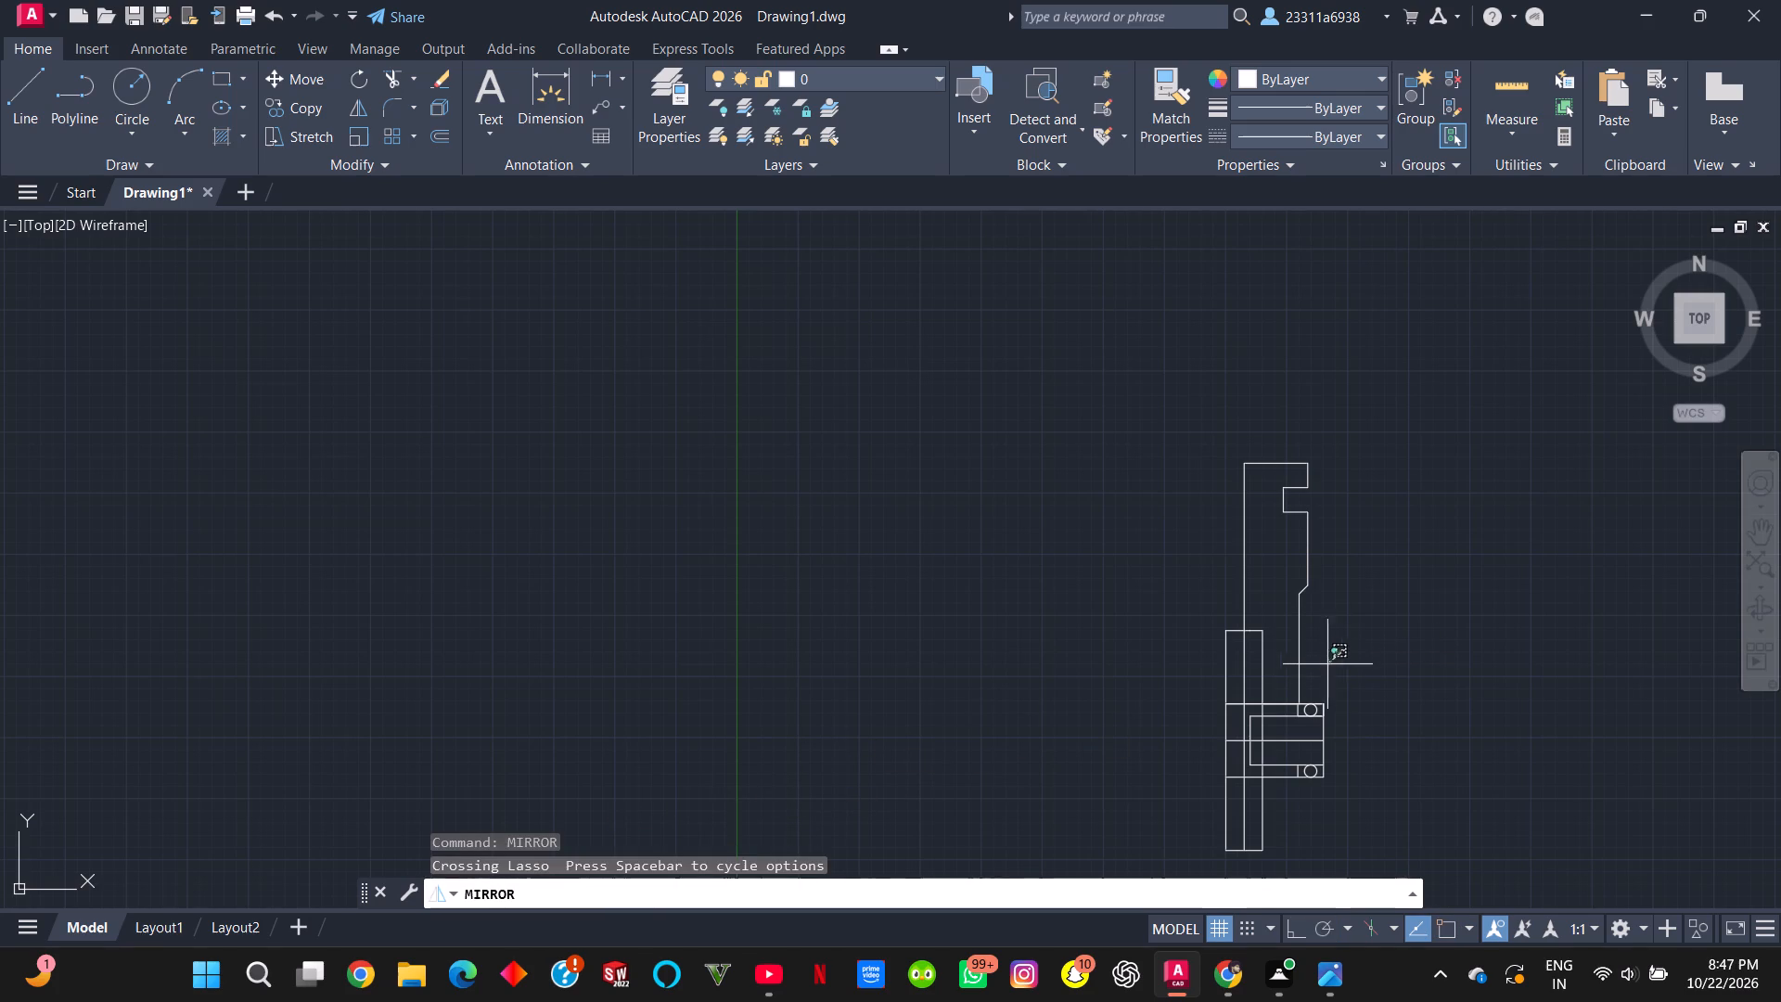
pyautogui.moveTo(1307, 671); pyautogui.dragTo(1249, 460)
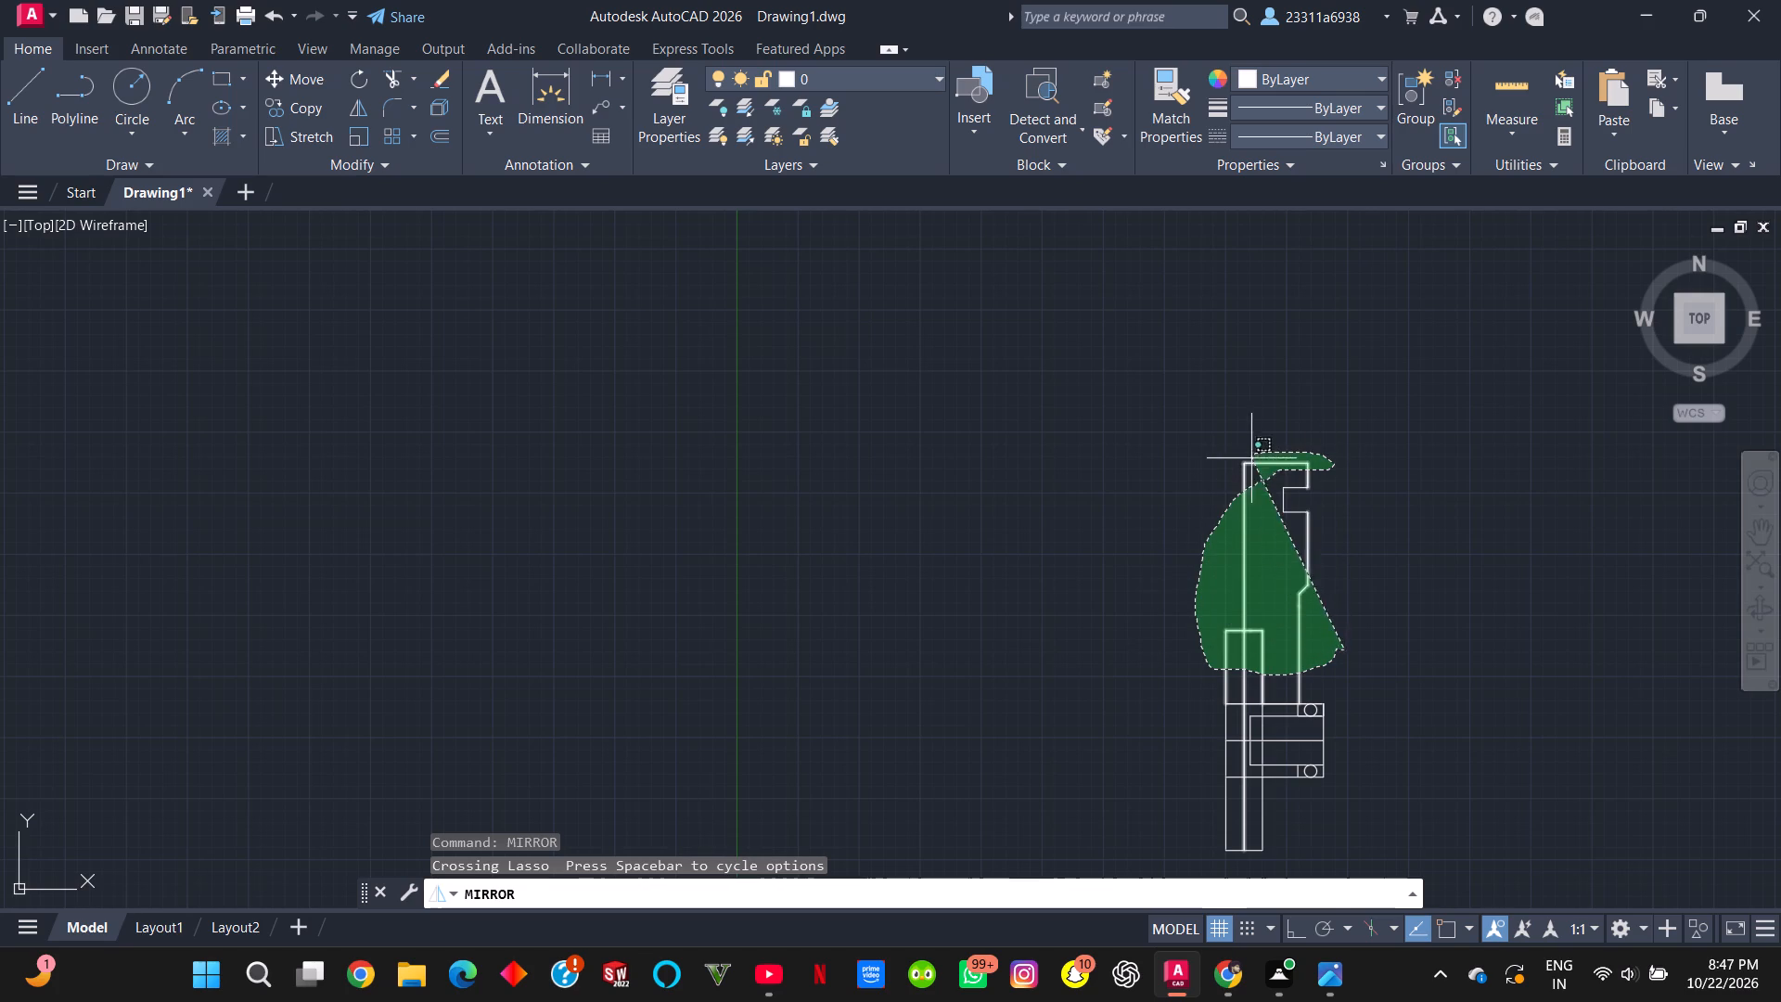
pyautogui.moveTo(1249, 460); pyautogui.dragTo(1236, 495)
pyautogui.click(1367, 634)
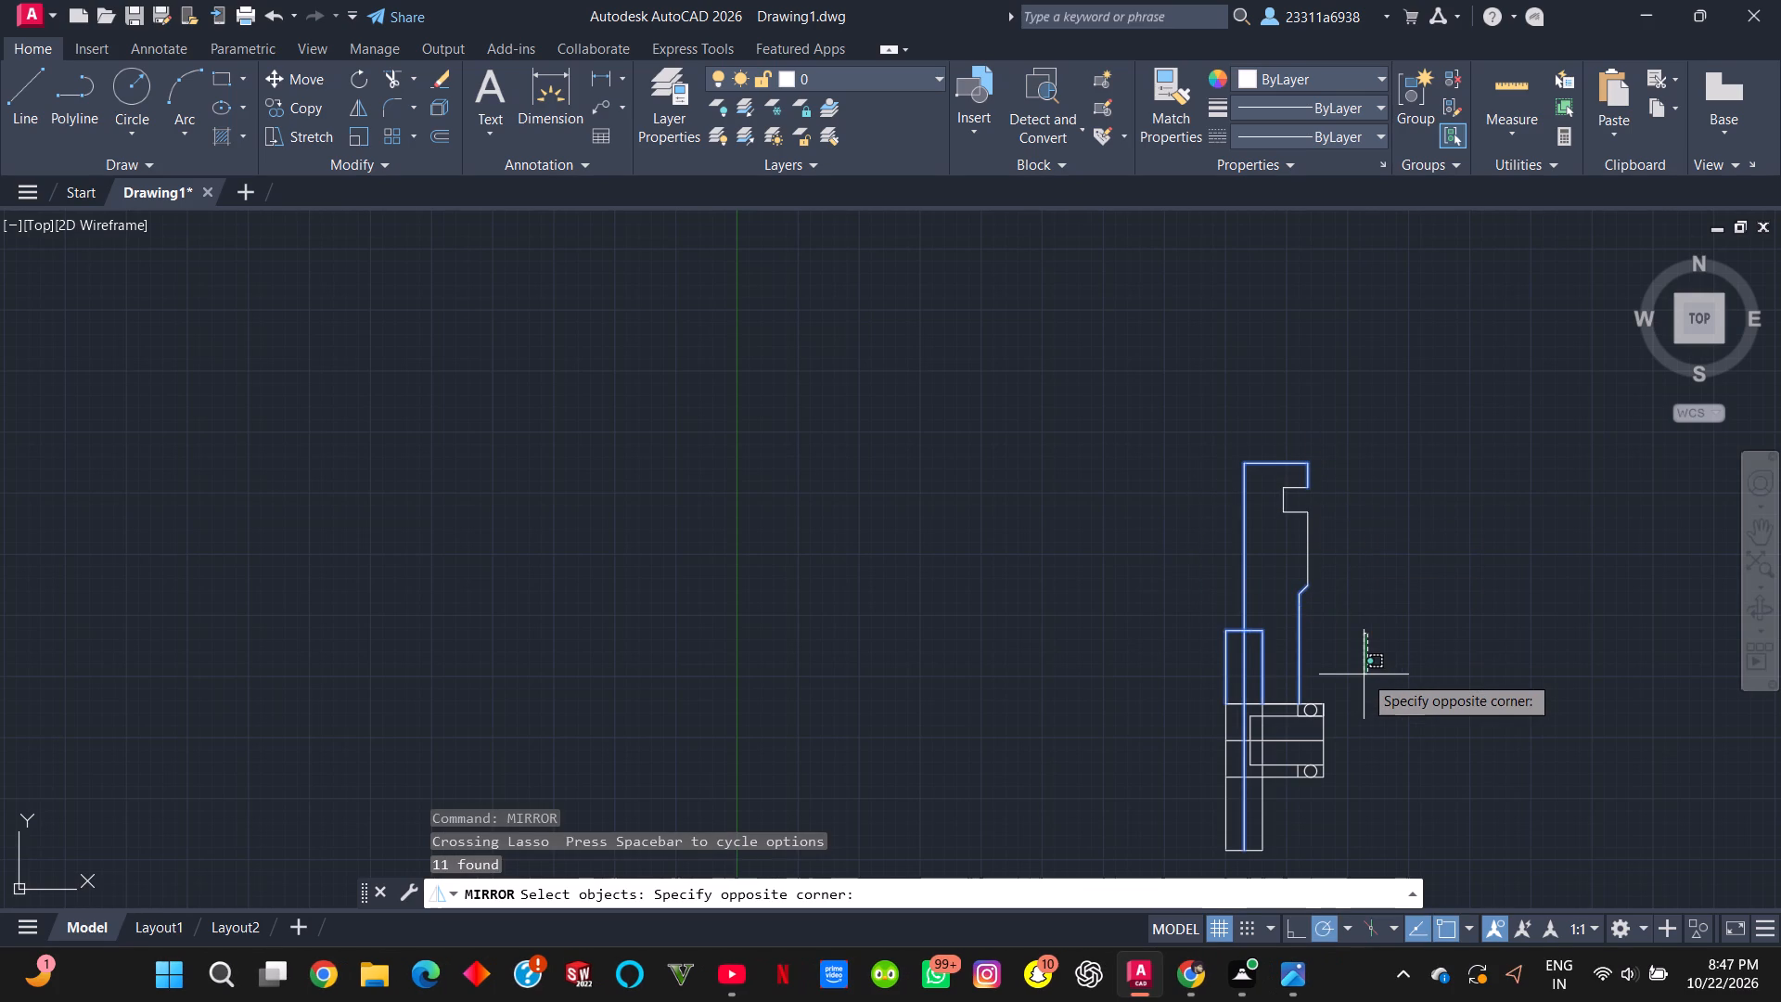
pyautogui.click(1364, 674)
pyautogui.moveTo(1336, 687); pyautogui.dragTo(1289, 520)
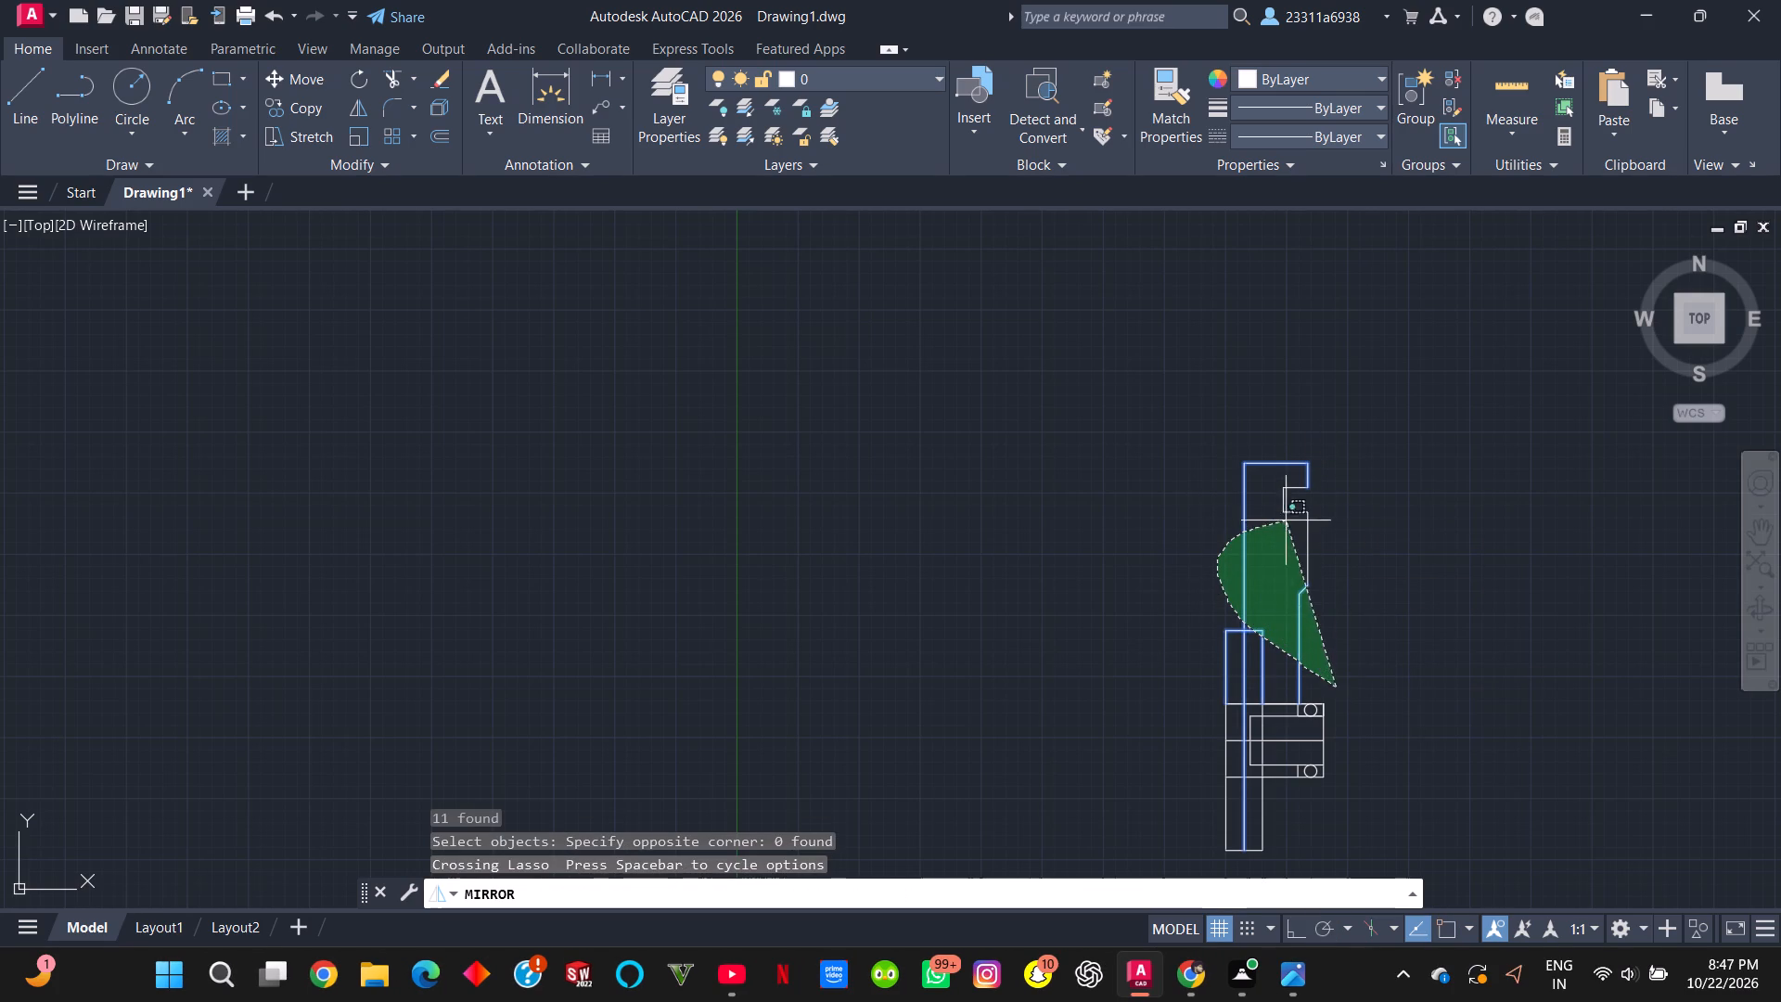
pyautogui.moveTo(1289, 520); pyautogui.dragTo(1273, 479)
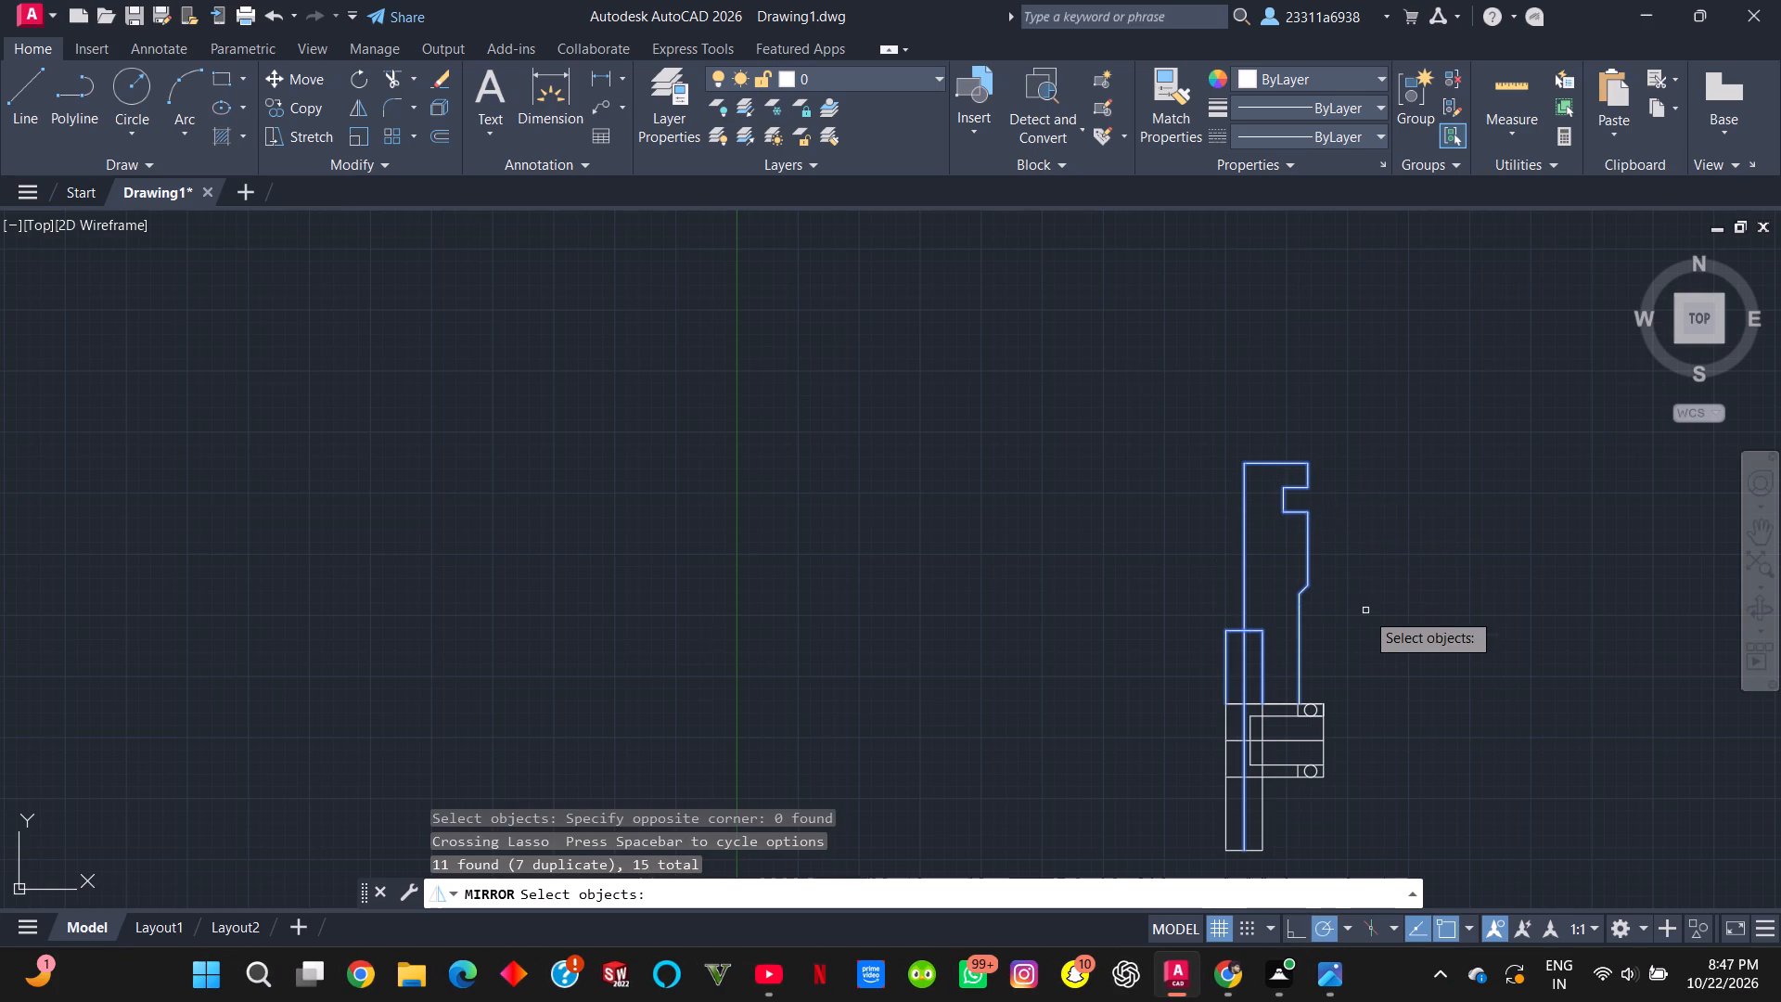
pyautogui.scroll(-1, 1048, 749)
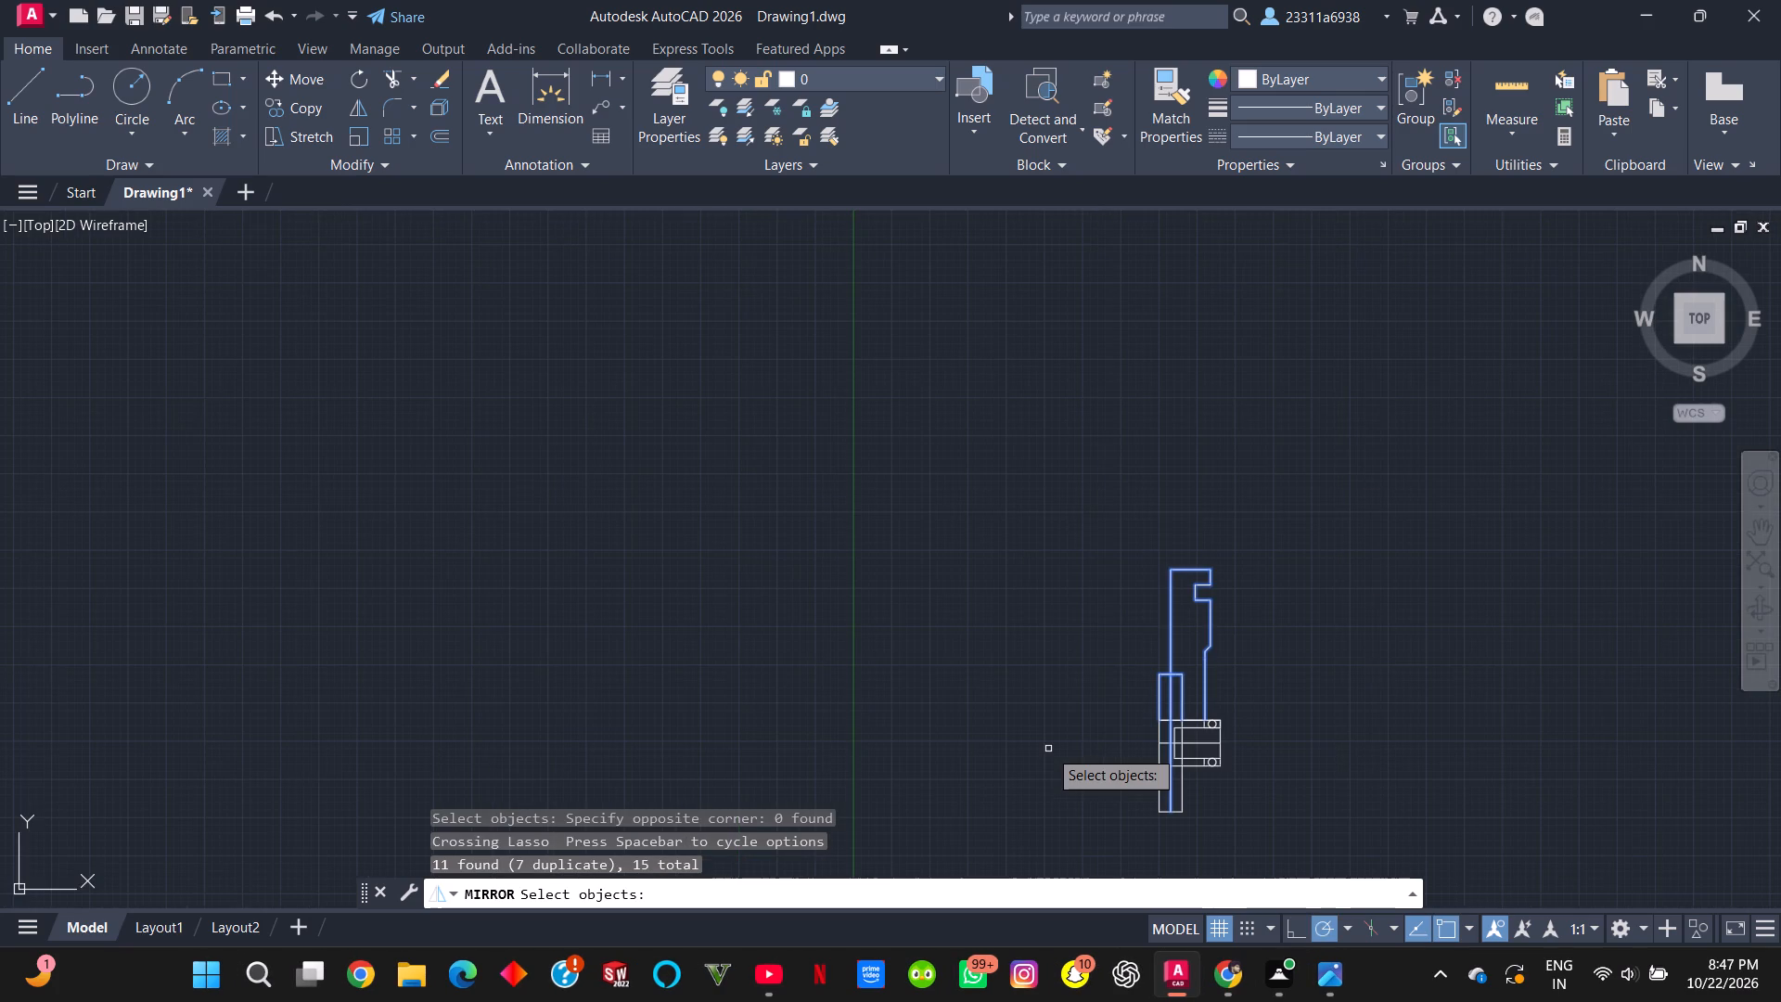
pyautogui.scroll(1, 1048, 749)
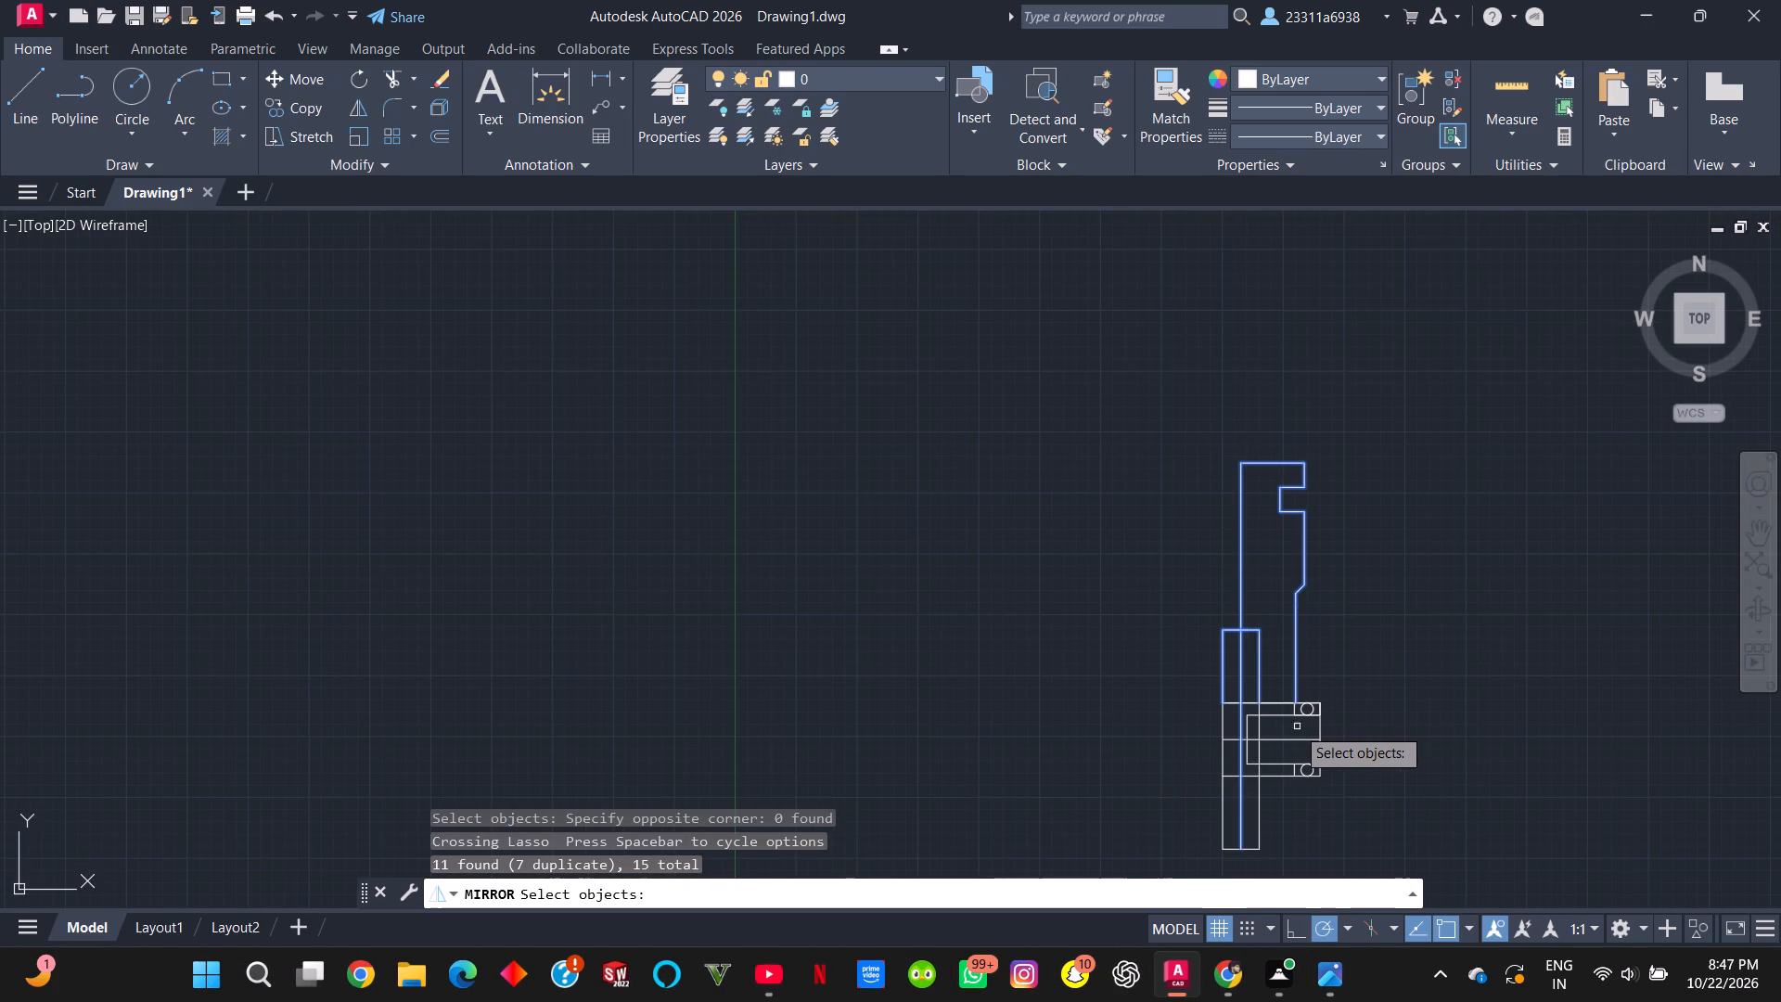
pyautogui.press('Return')
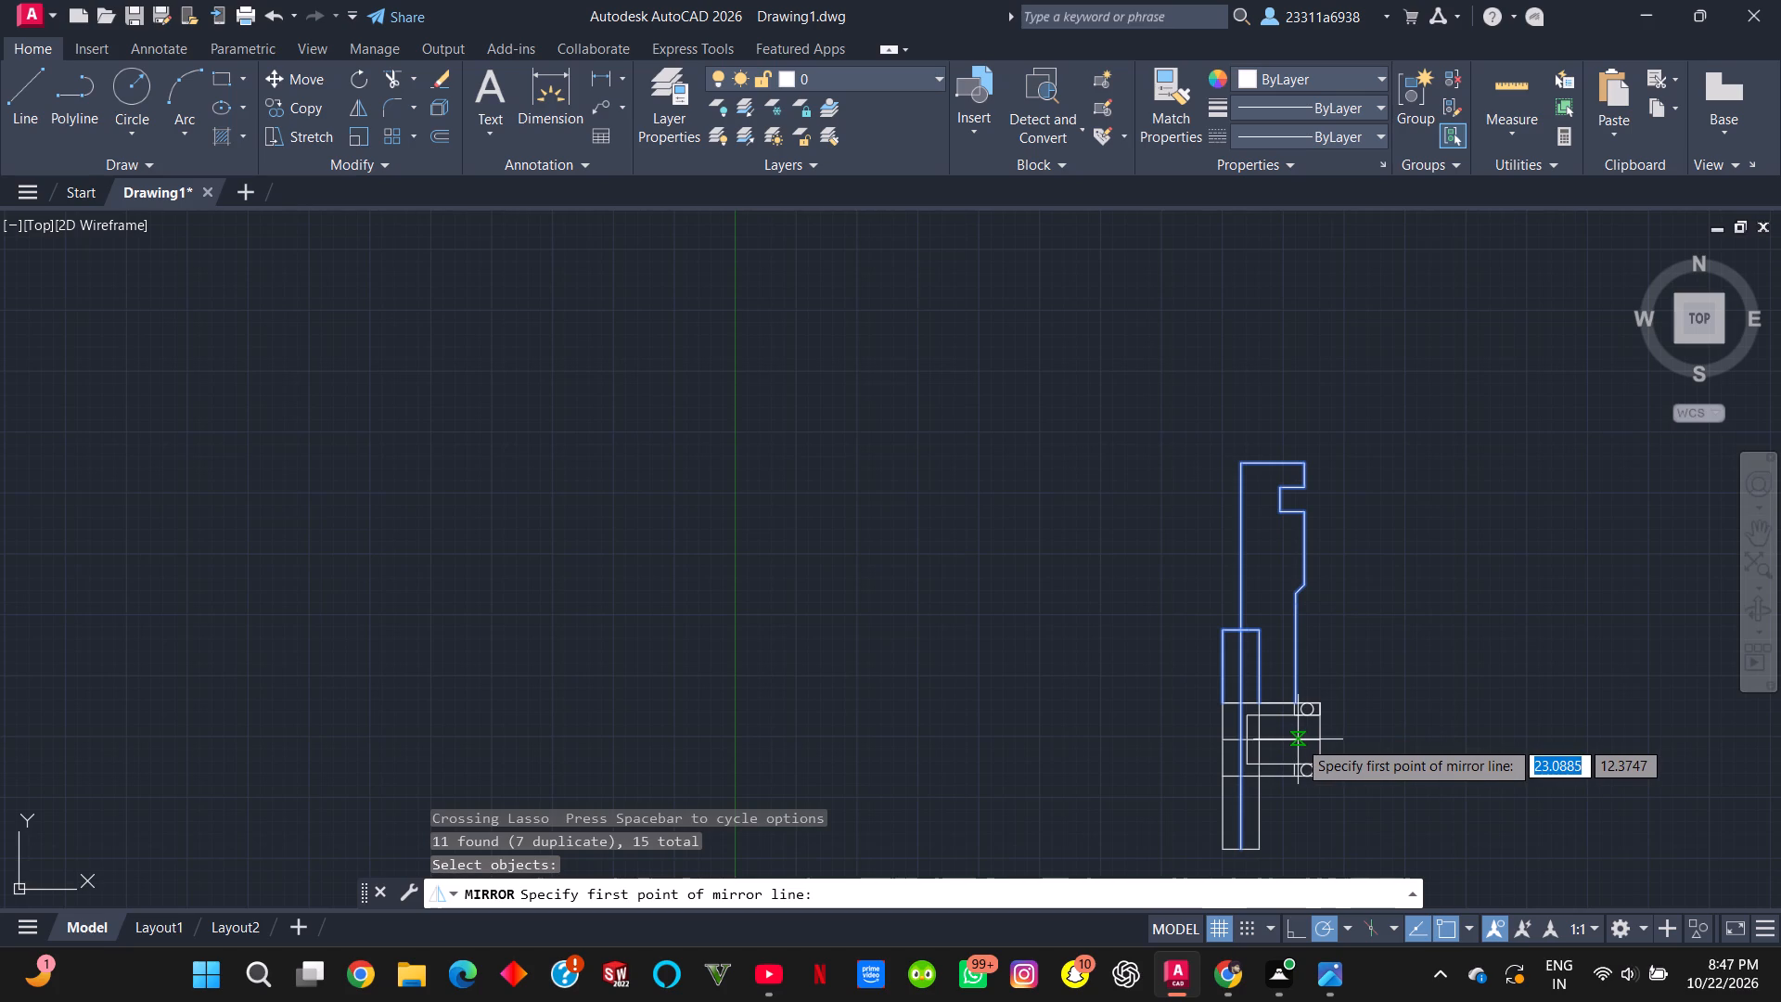
pyautogui.click(1293, 739)
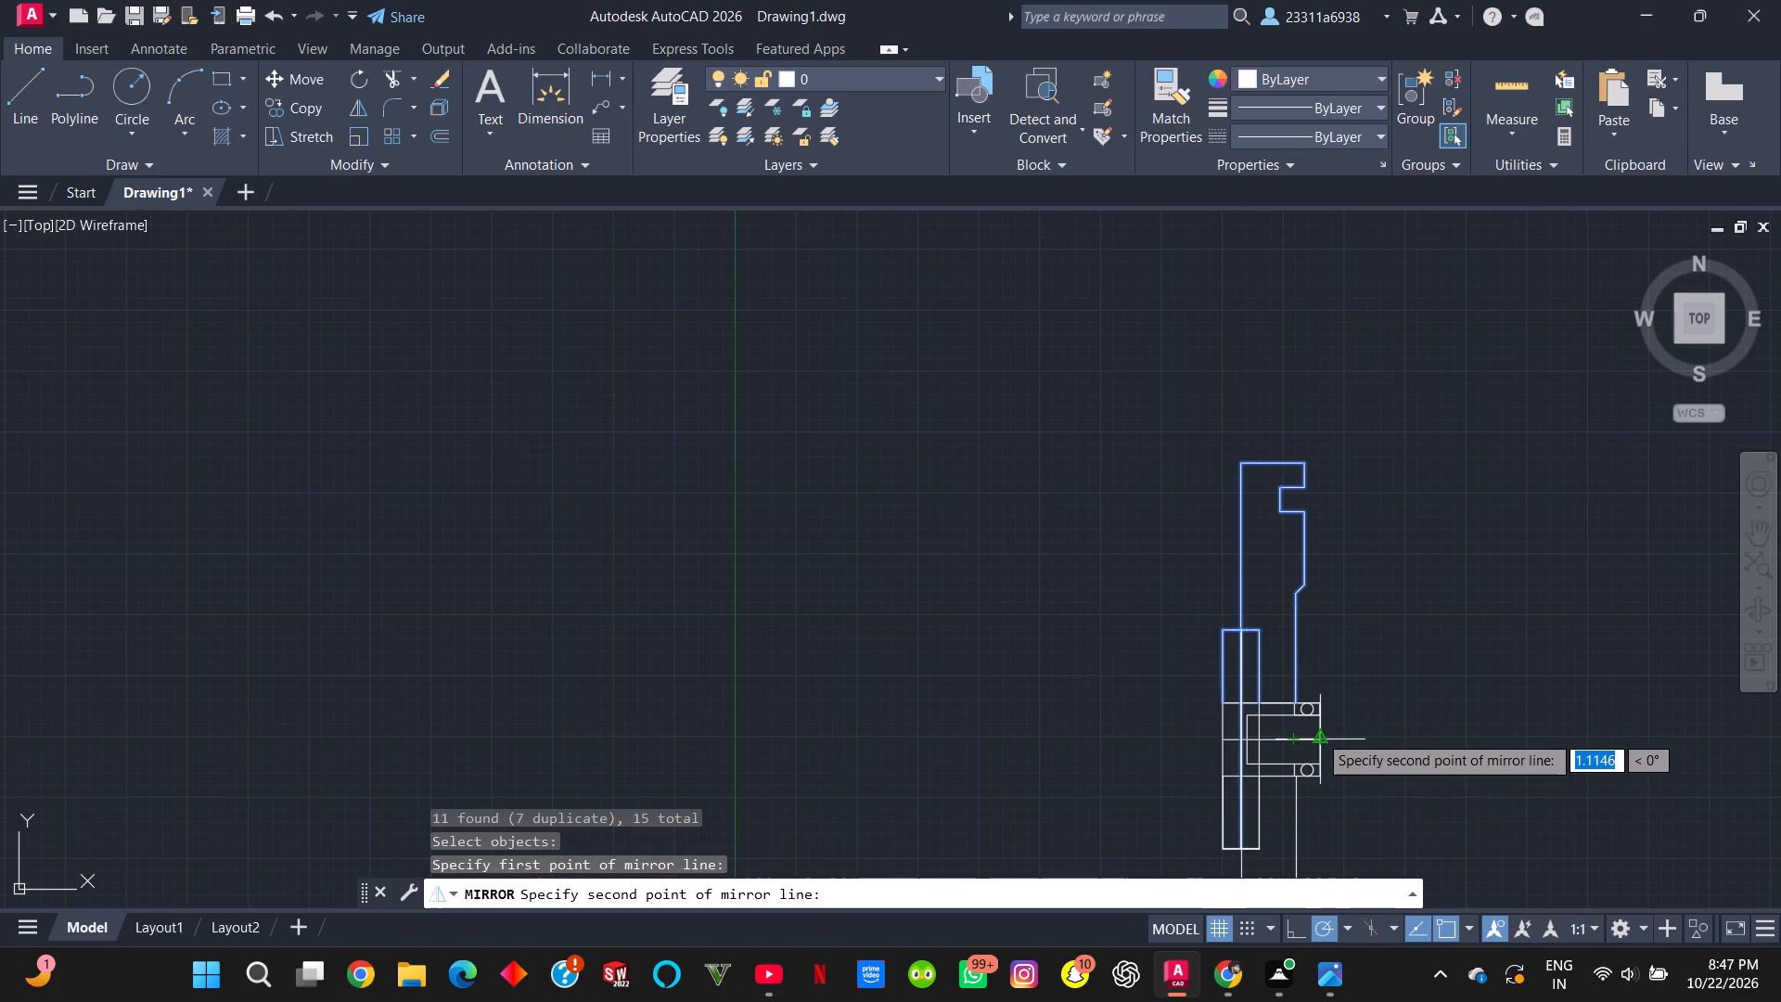
pyautogui.click(1318, 734)
pyautogui.scroll(-1, 1379, 727)
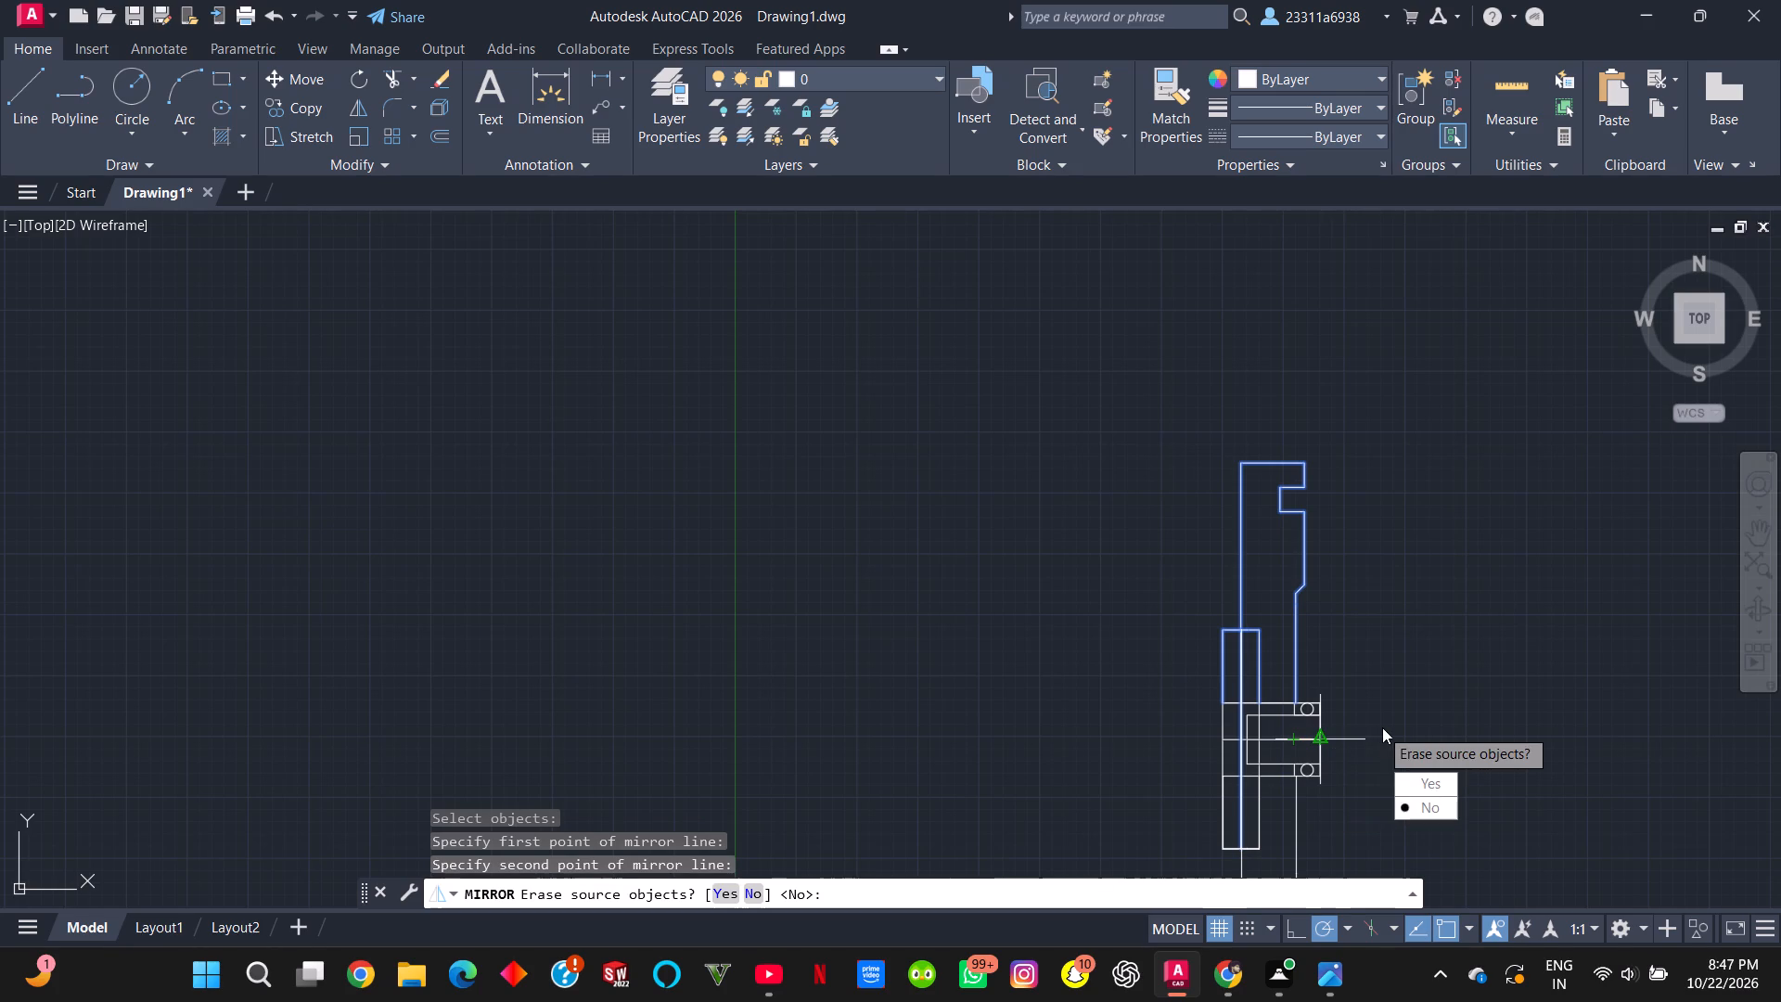
pyautogui.scroll(2, 1368, 825)
pyautogui.scroll(-1, 1368, 825)
pyautogui.click(1358, 812)
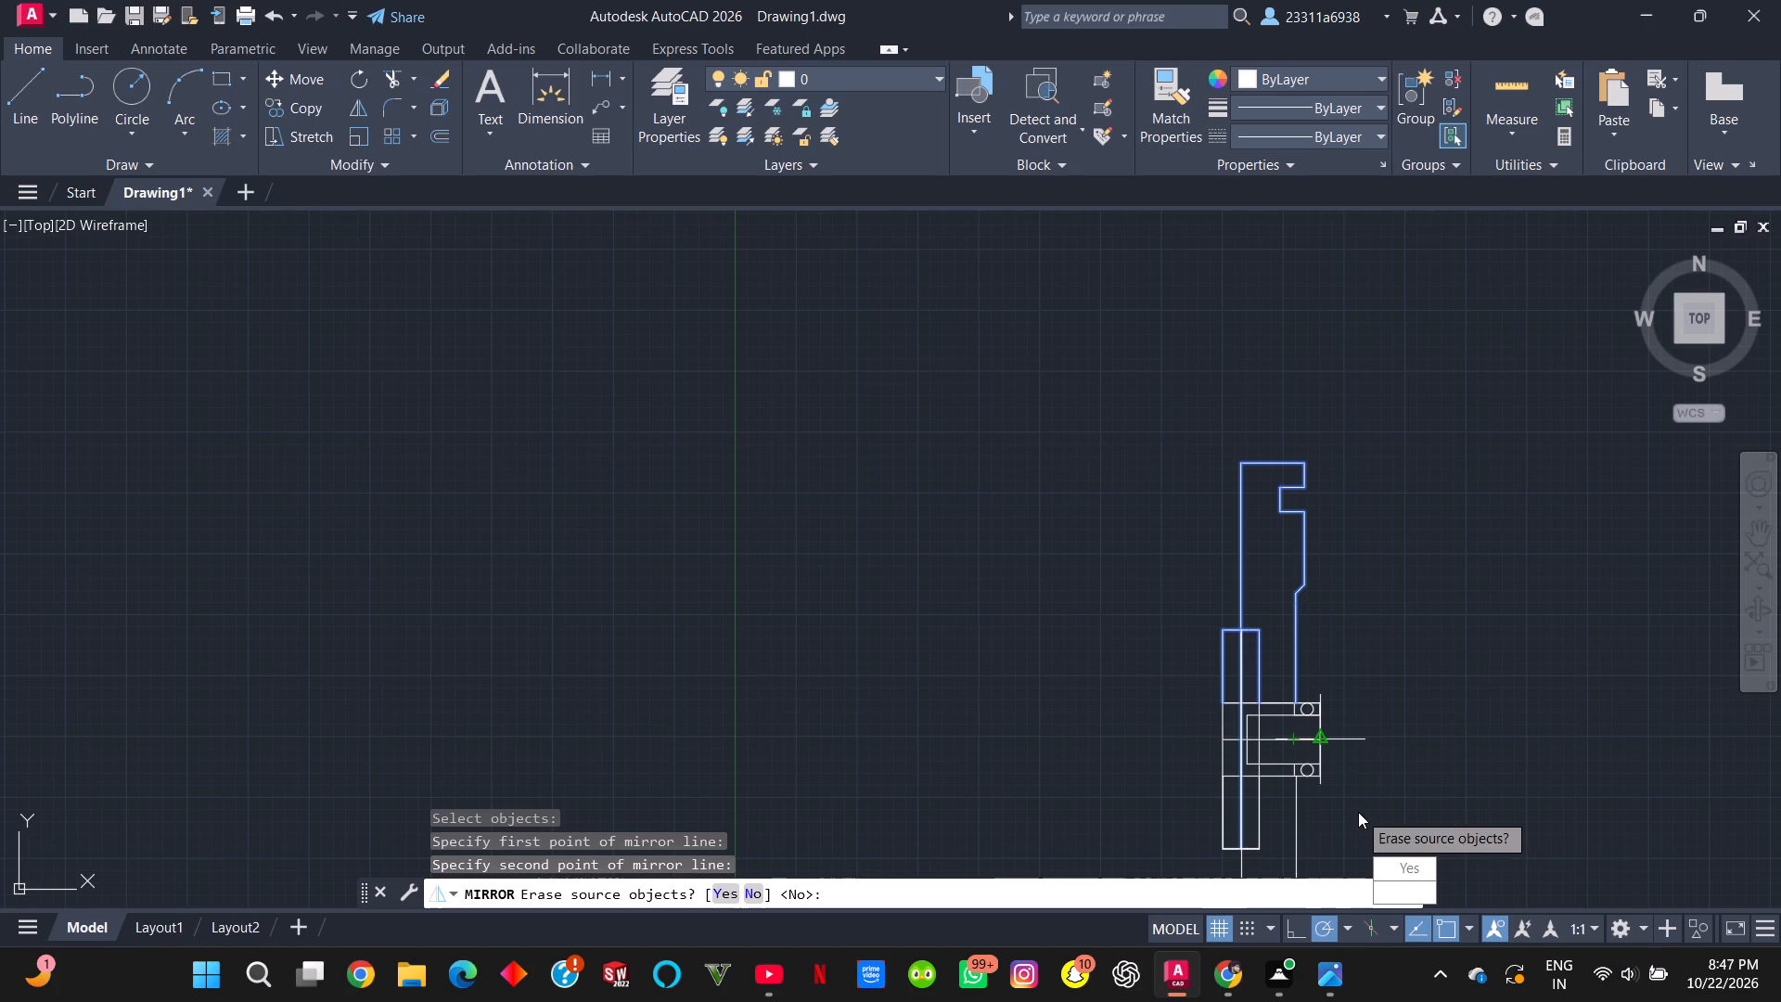
pyautogui.scroll(2, 1358, 812)
pyautogui.scroll(-4, 1358, 803)
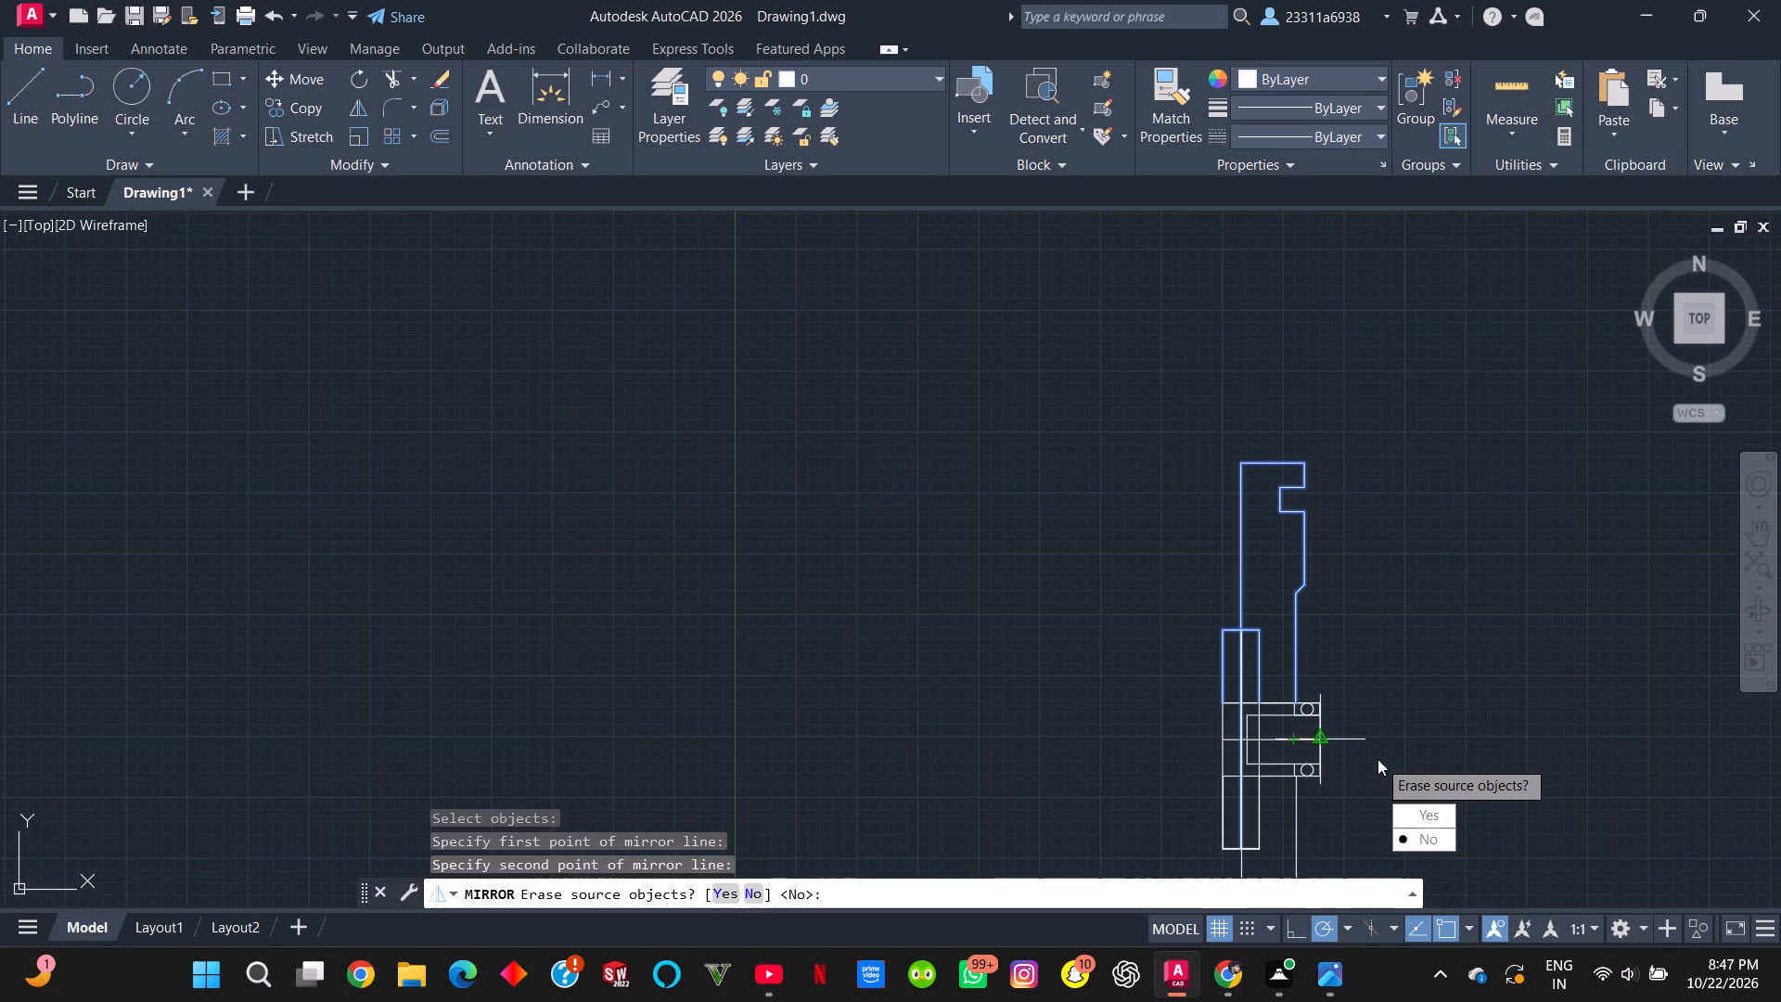
pyautogui.moveTo(1434, 837); pyautogui.dragTo(1358, 812)
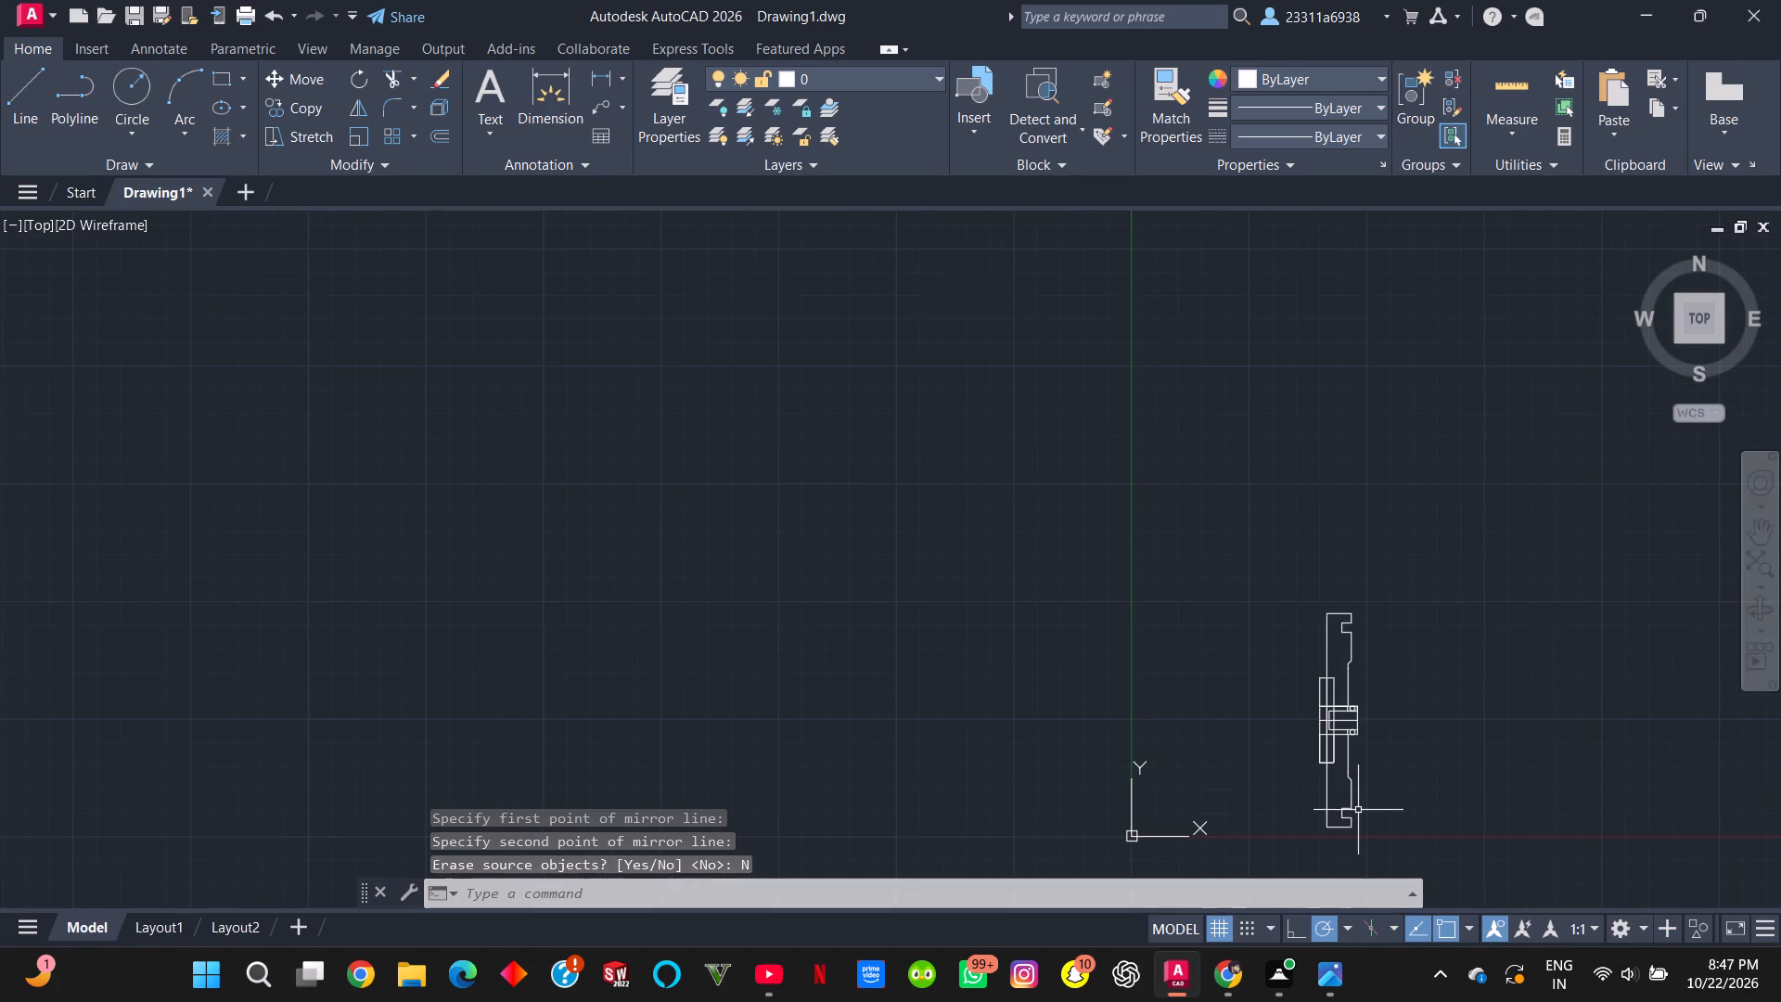
# Examine the whole profile together with its mirrored lower half.
pyautogui.scroll(4, 1377, 790)
pyautogui.scroll(-1, 1376, 790)
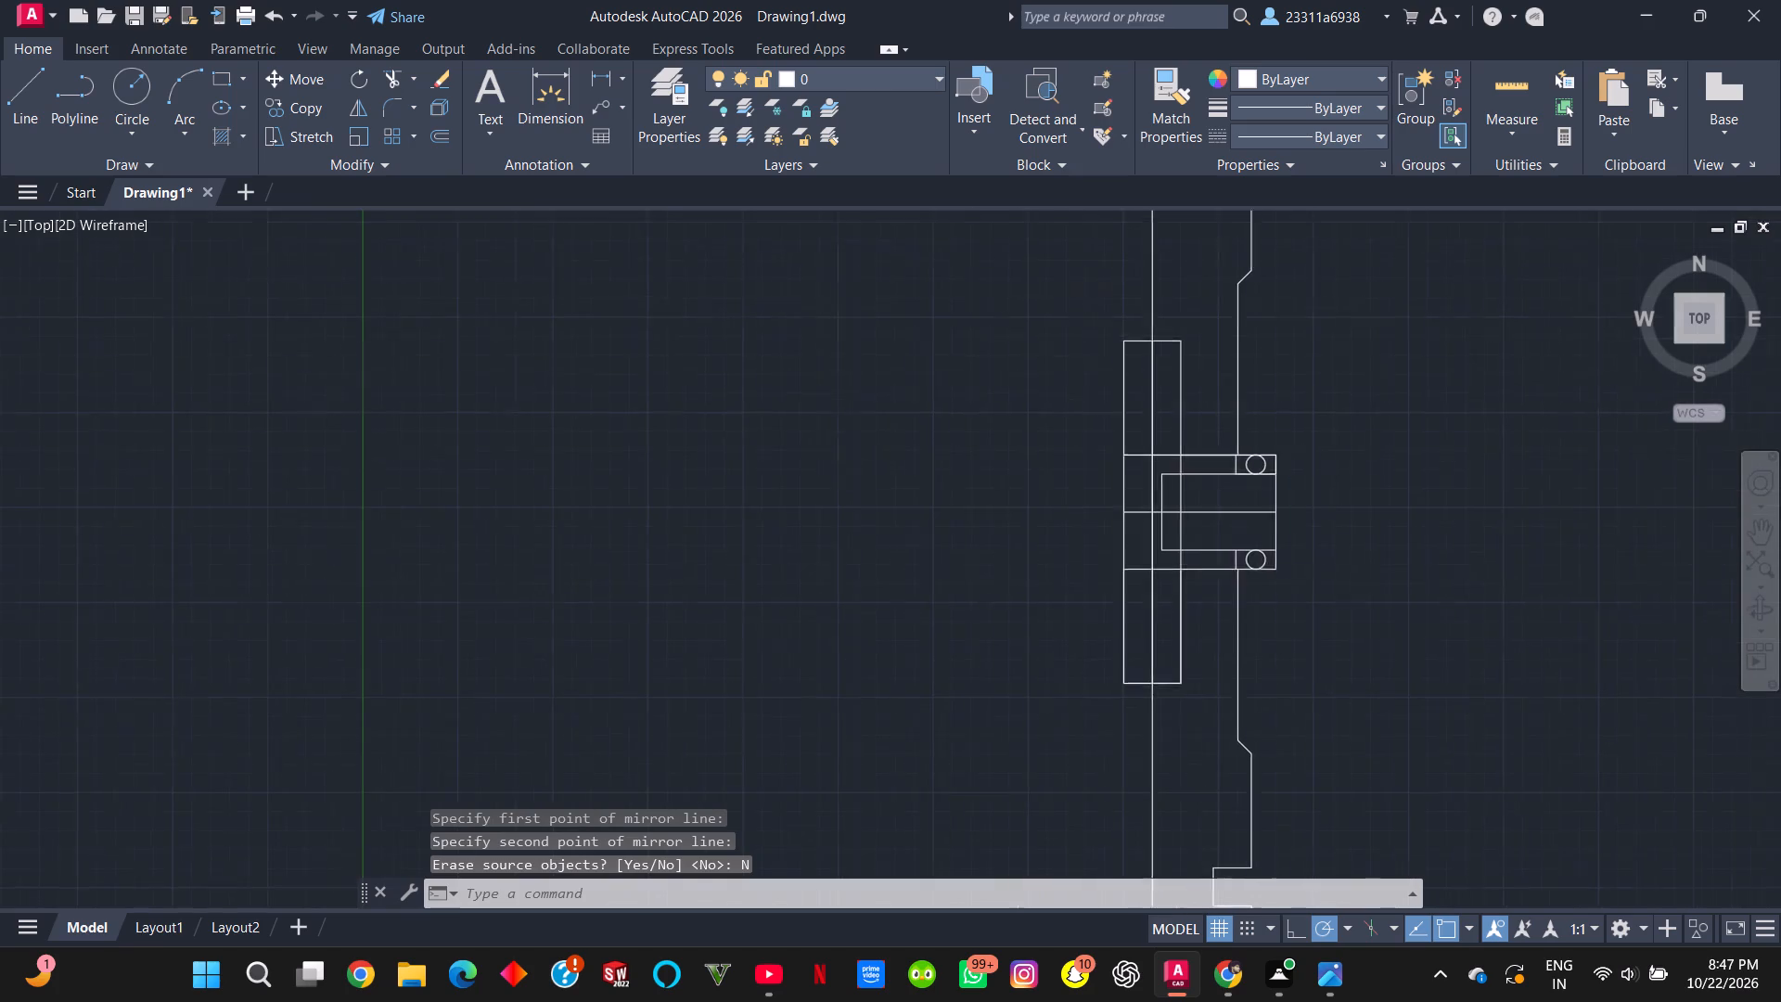
pyautogui.scroll(-1, 1376, 790)
pyautogui.moveTo(1352, 745); pyautogui.dragTo(1301, 672, button='middle')
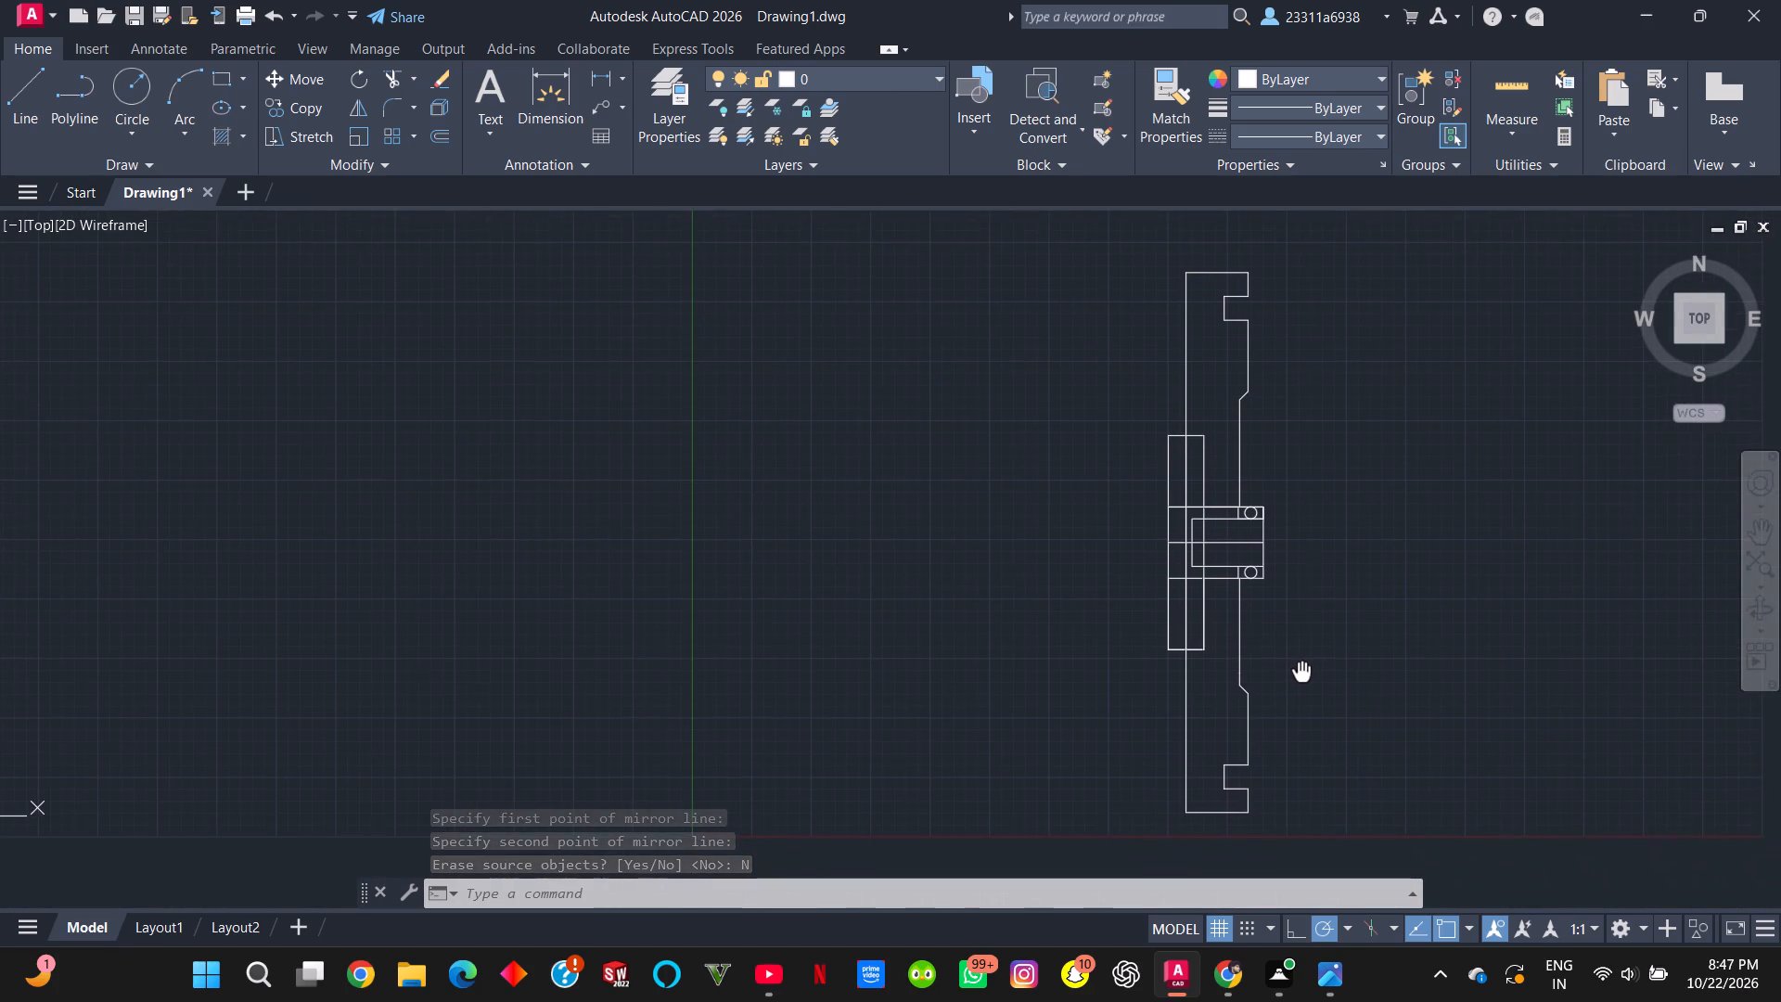
pyautogui.moveTo(1301, 672); pyautogui.dragTo(1281, 737, button='middle')
pyautogui.scroll(1, 1281, 737)
pyautogui.middleClick(1281, 737)
pyautogui.middleClick(1281, 737)
pyautogui.middleClick(1281, 737)
pyautogui.middleClick(1281, 737)
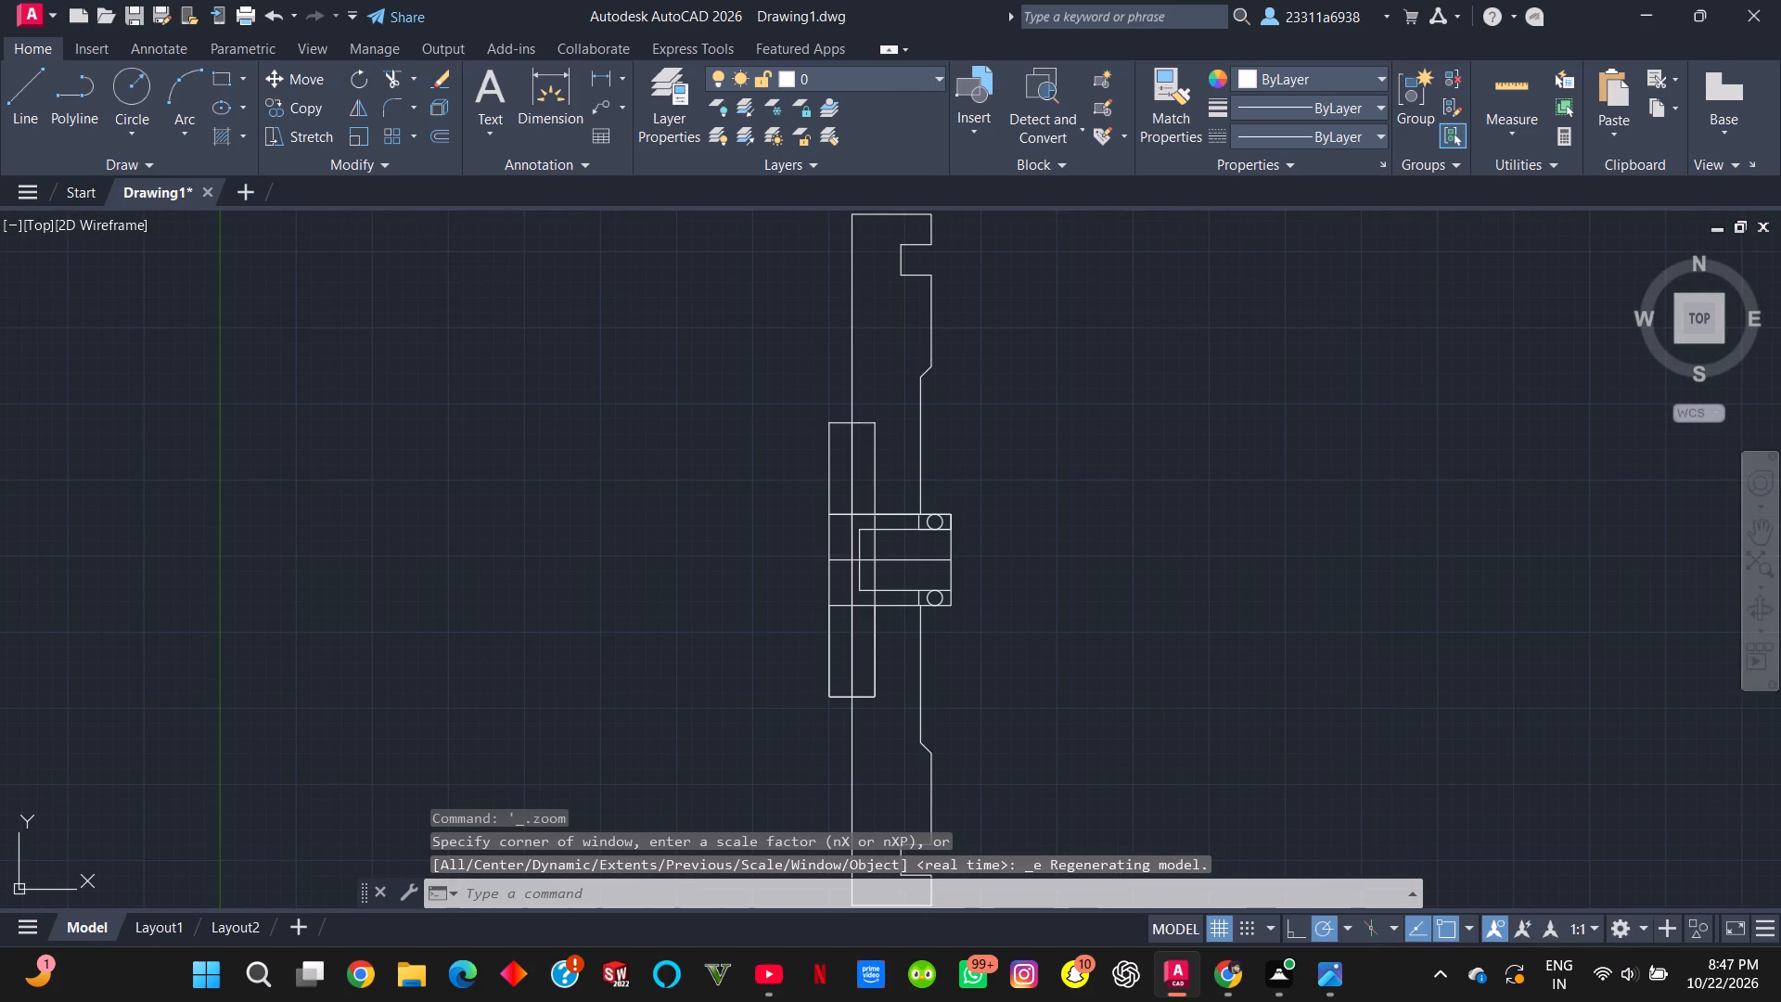
pyautogui.scroll(-1, 1169, 722)
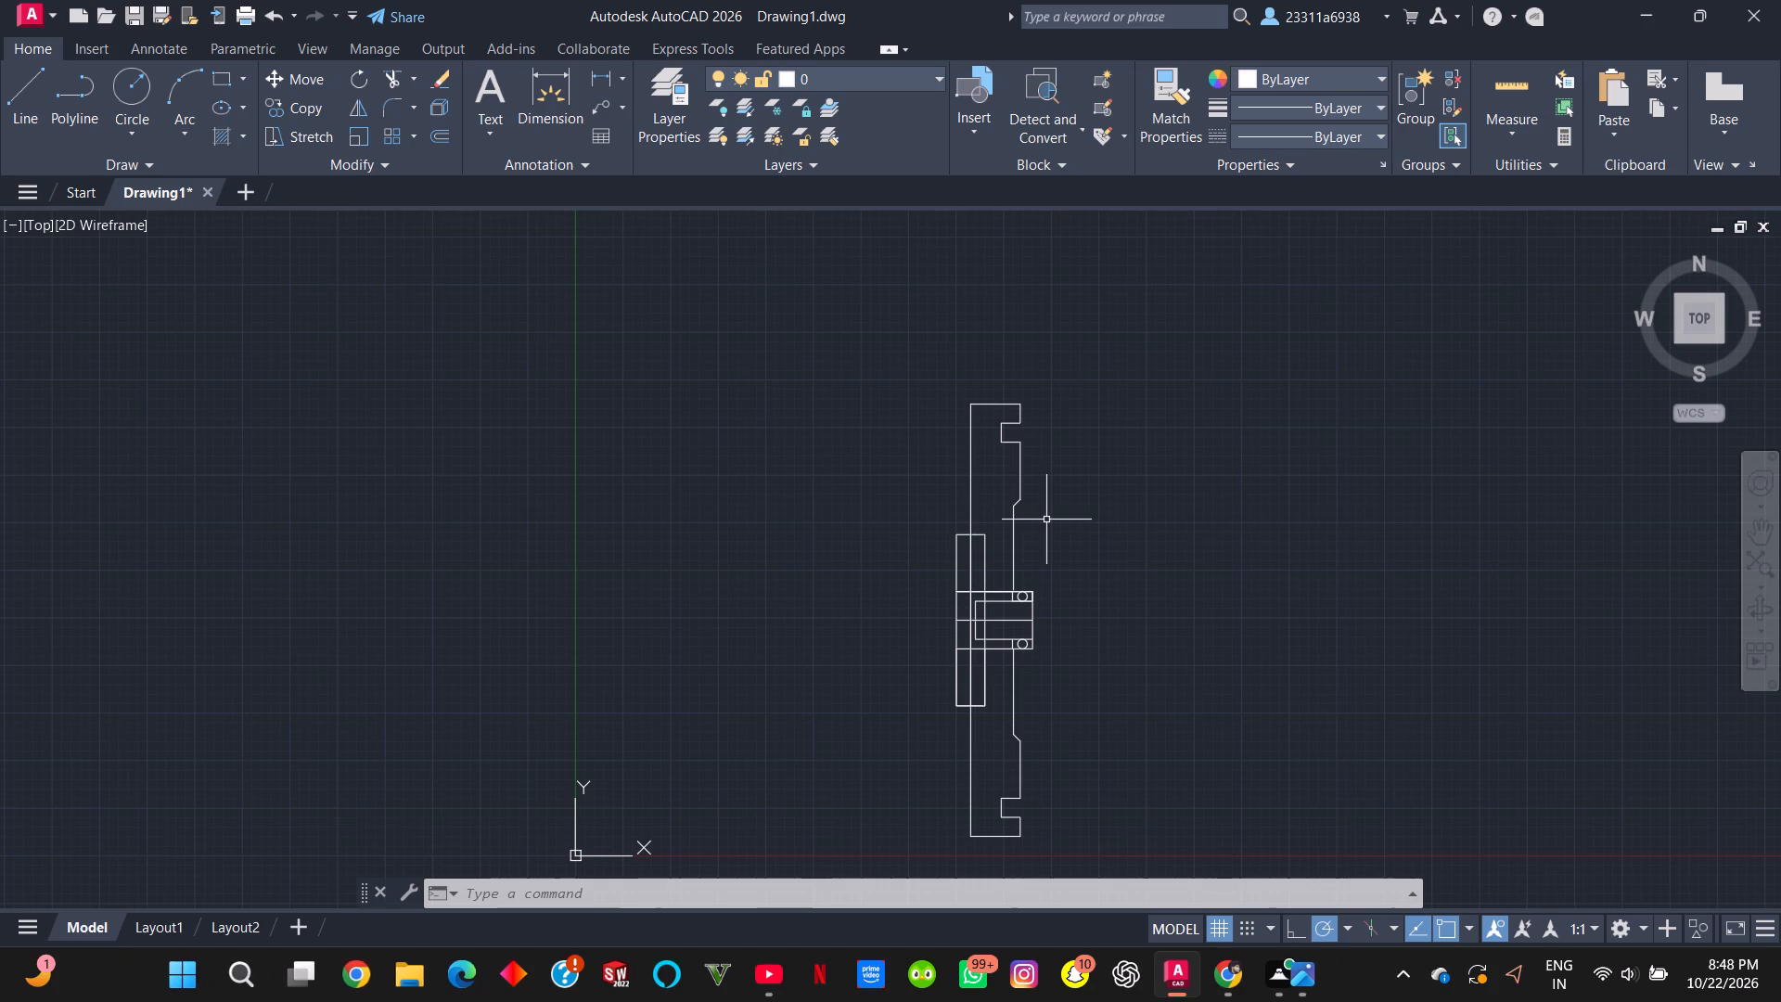
# Draw a bar extending the upper notch outward: 5 units right from its upper outer corner, 1 unit down, and back to the outline.
pyautogui.click(42, 96)
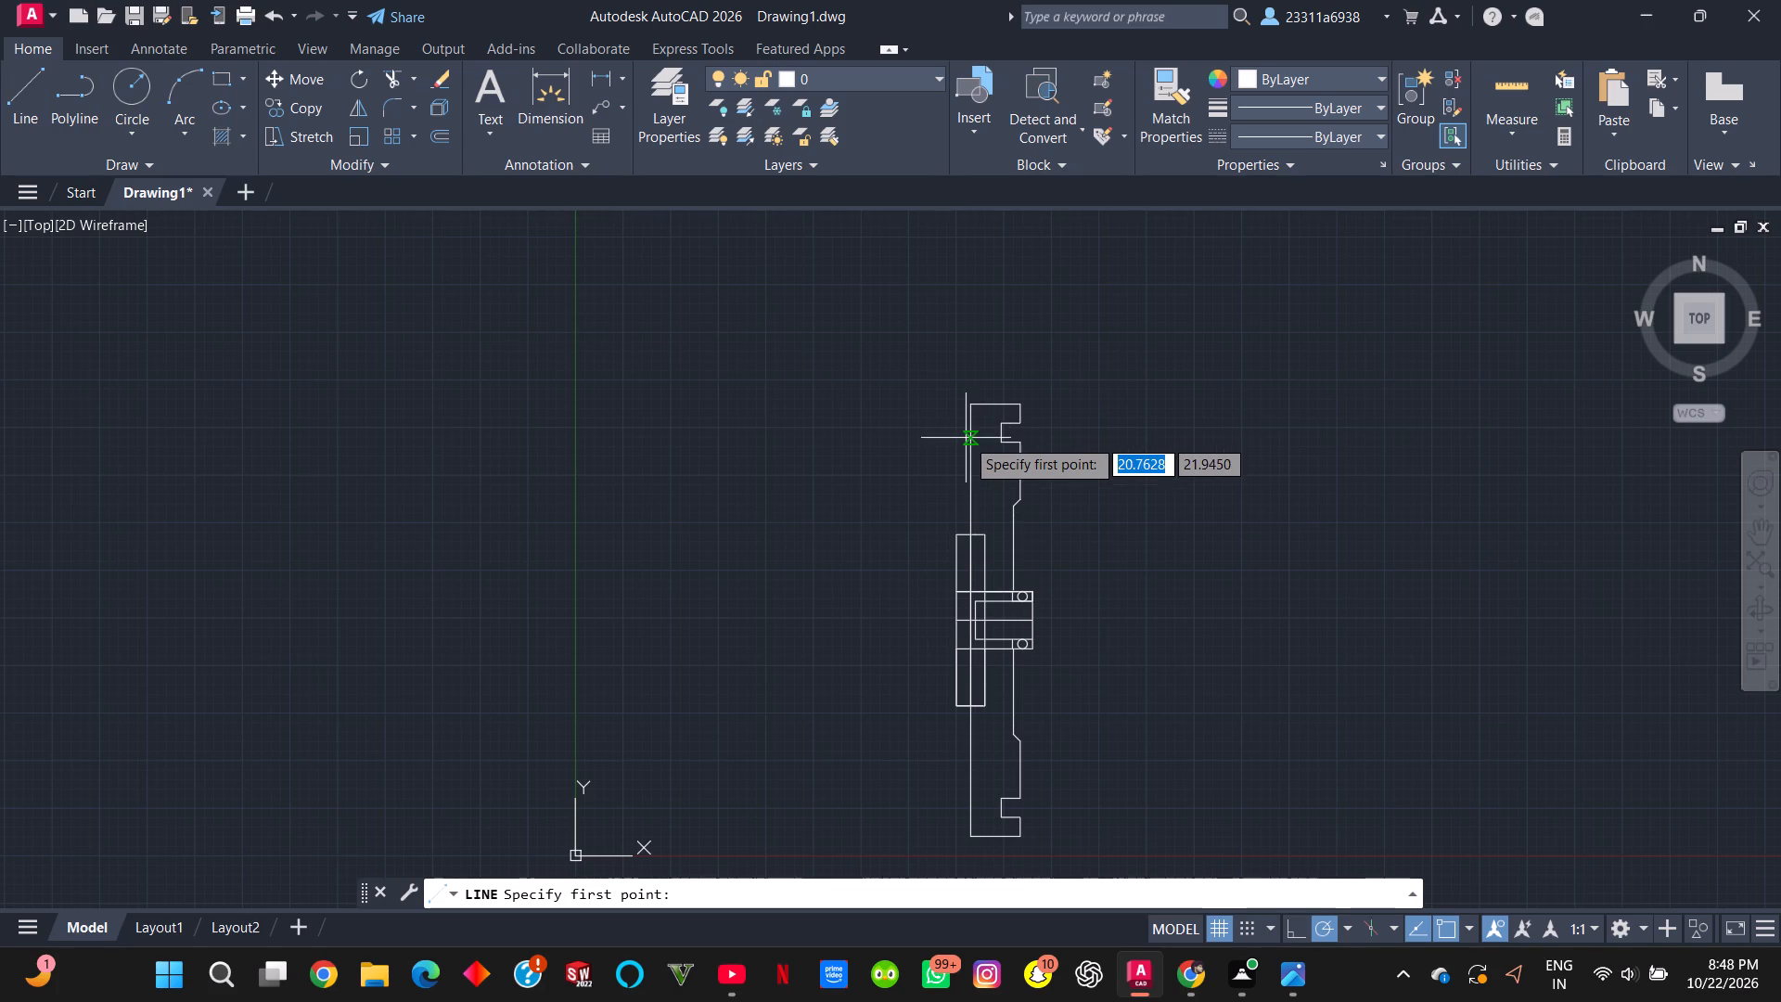
pyautogui.click(1020, 428)
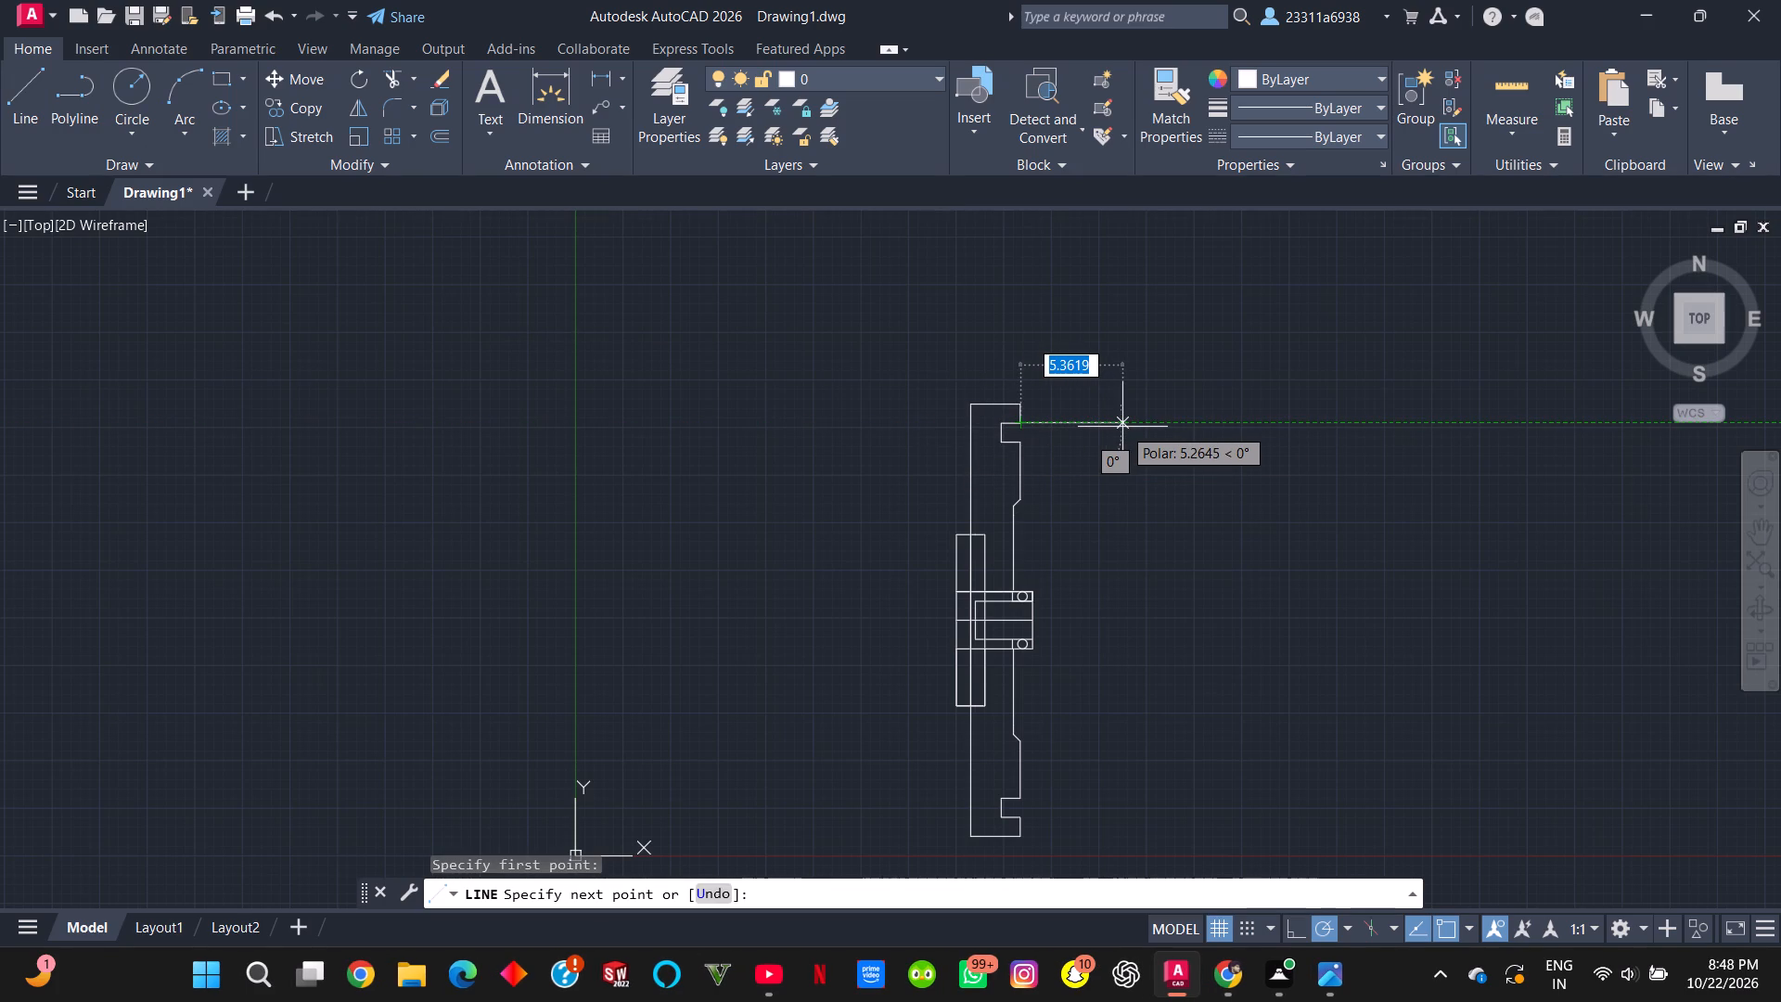
pyautogui.press('5')
pyautogui.press('Return')
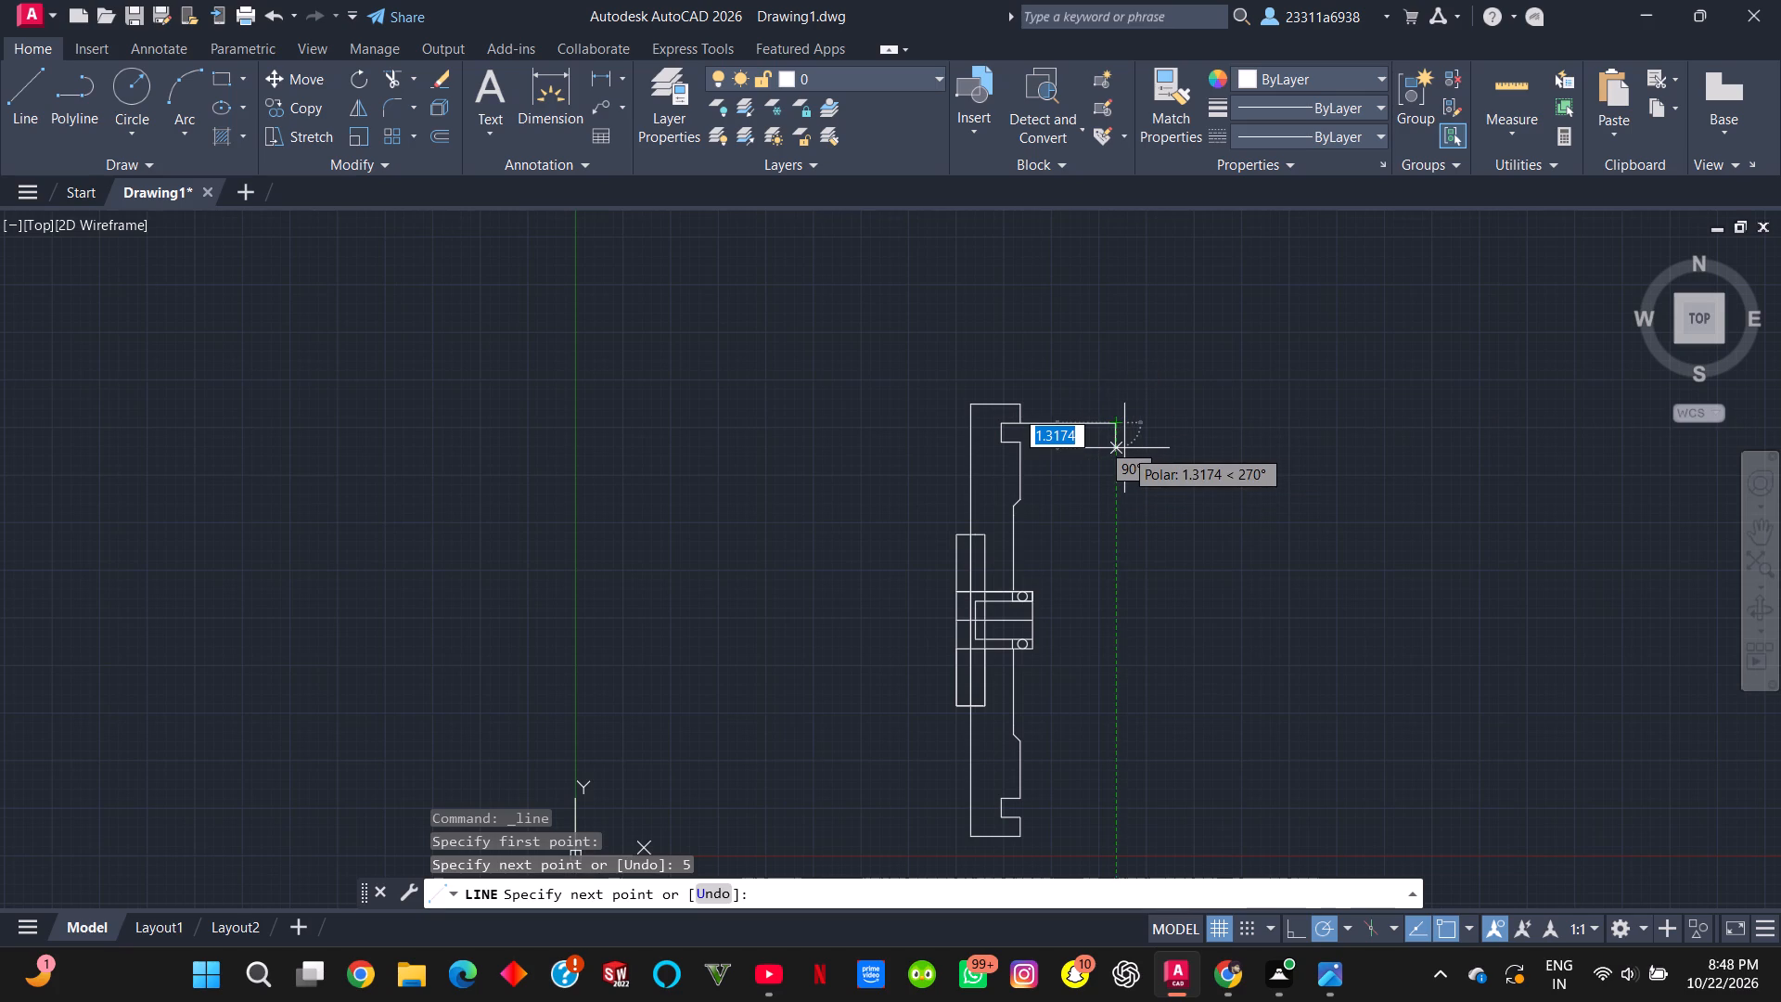
pyautogui.press('1')
pyautogui.press('Return')
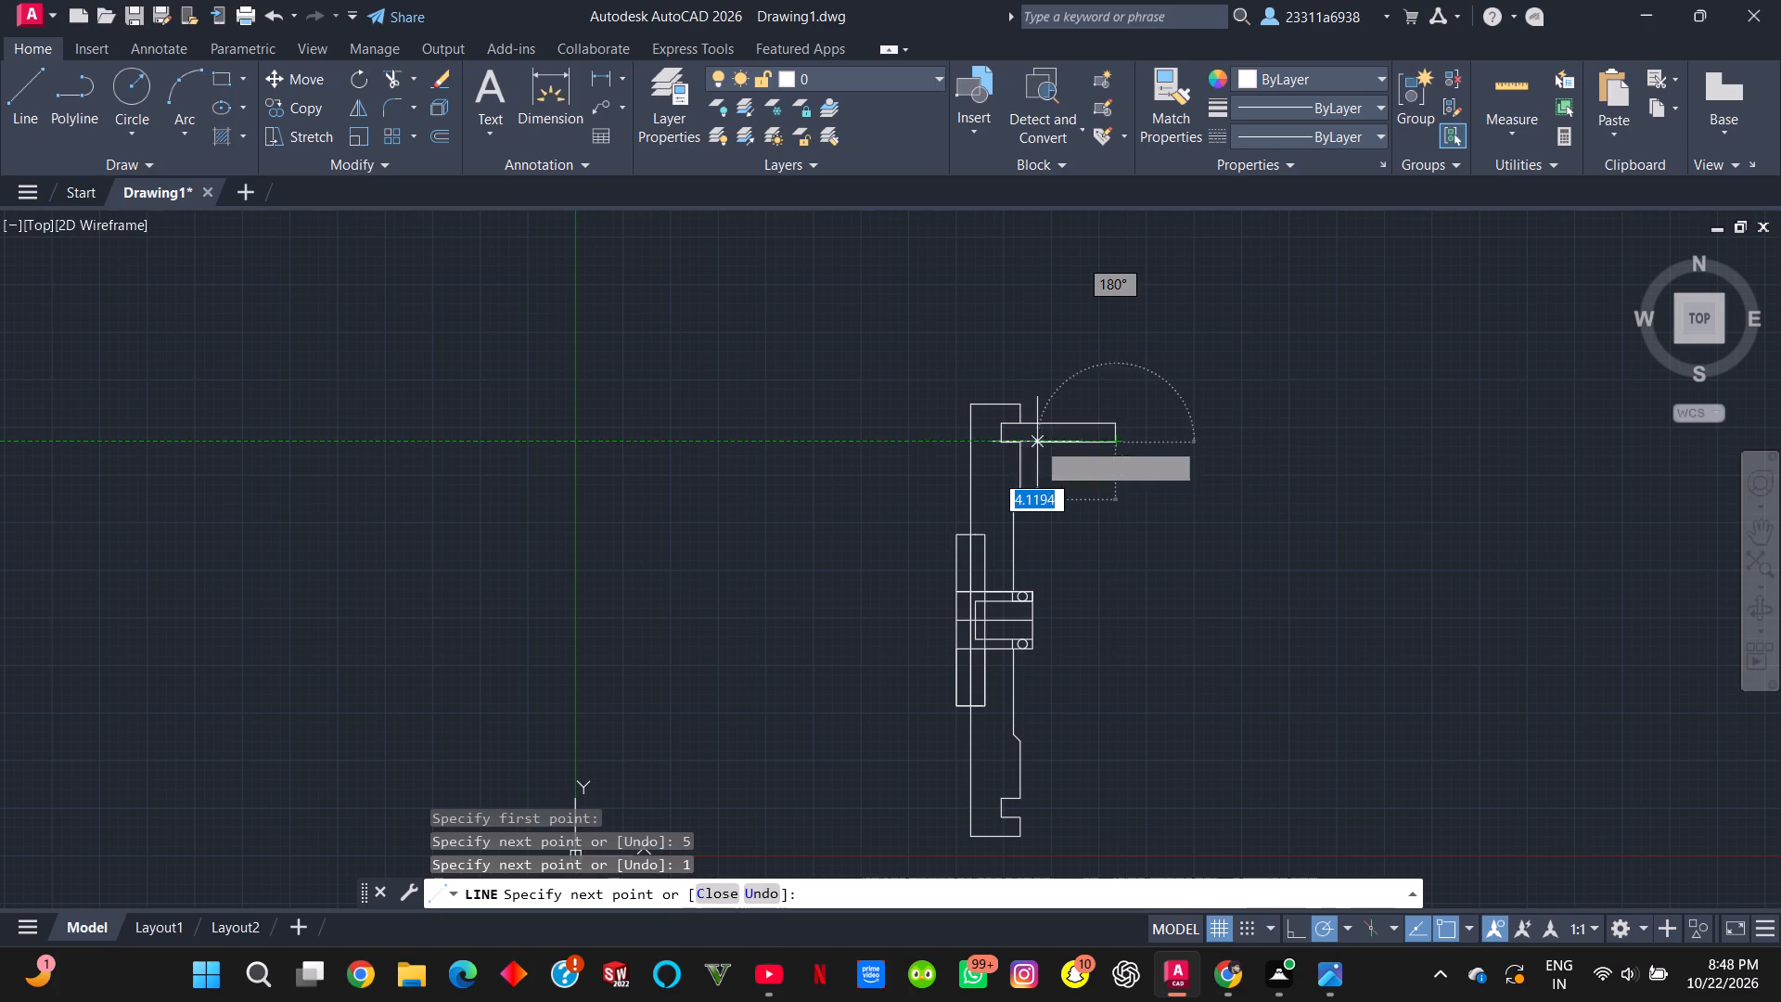
pyautogui.click(1023, 442)
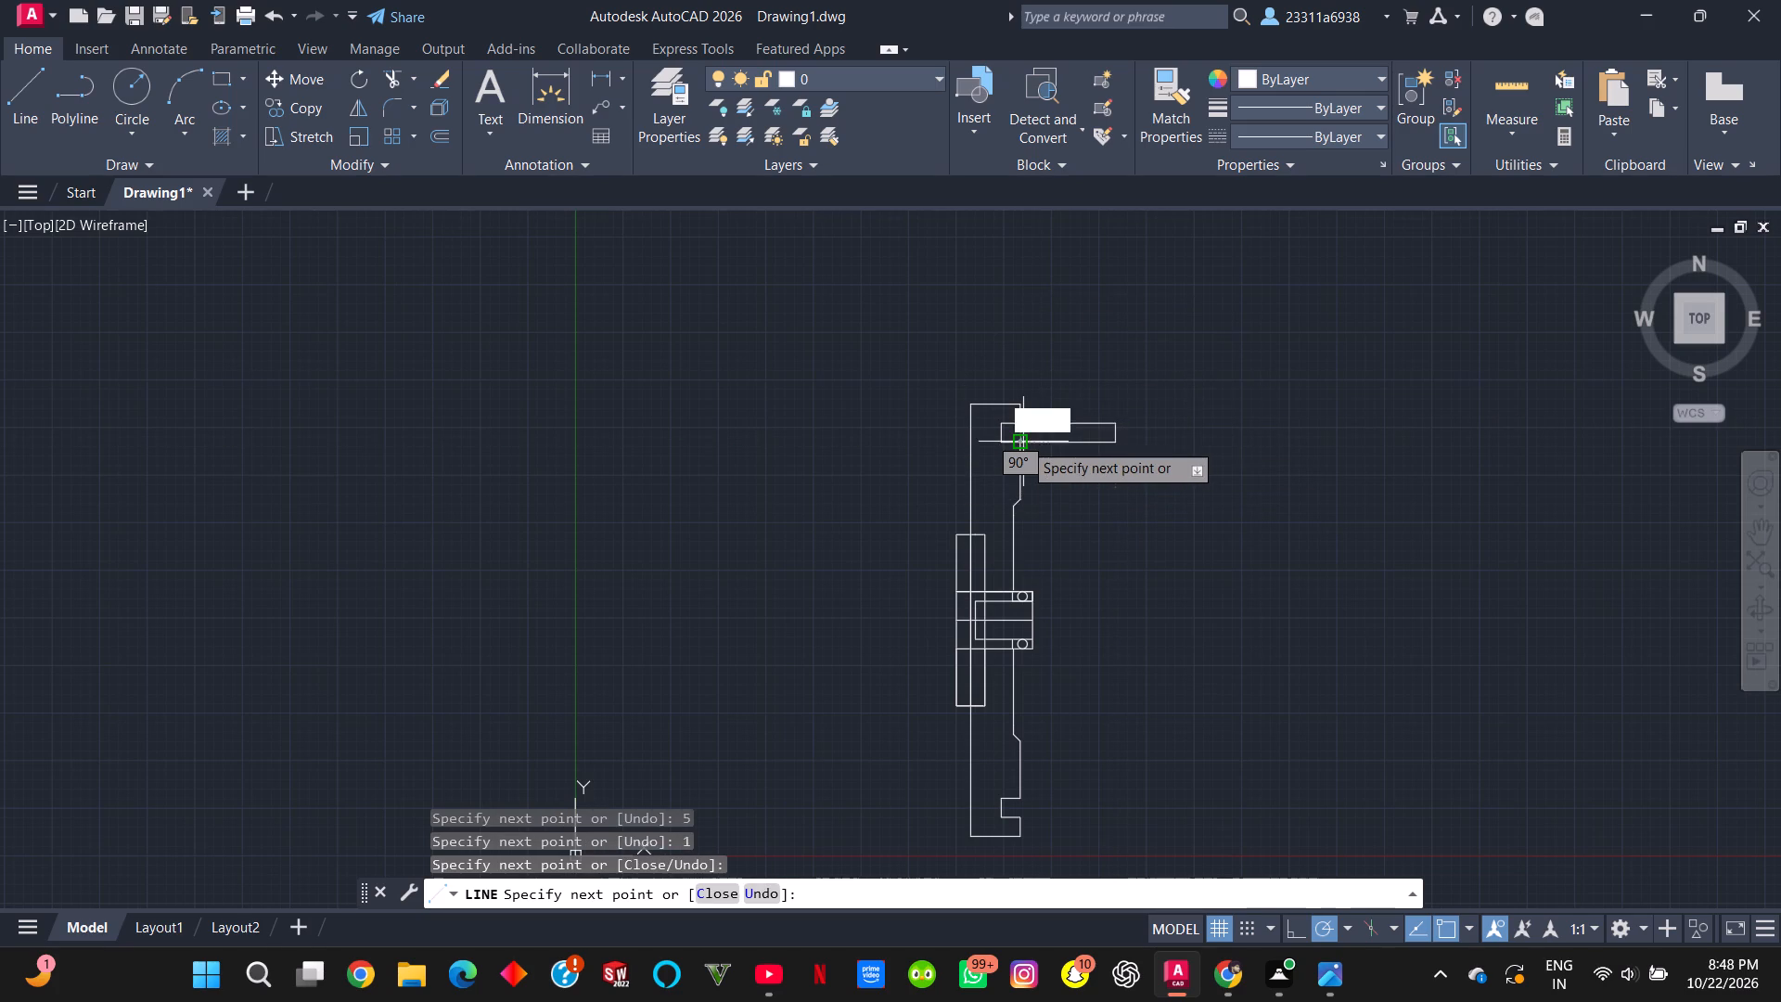
pyautogui.press('Escape')
# Draw a 1 by 1 unit square on the bar, starting from the midpoint of the 5-unit top edge and extending right.
pyautogui.scroll(1, 1149, 451)
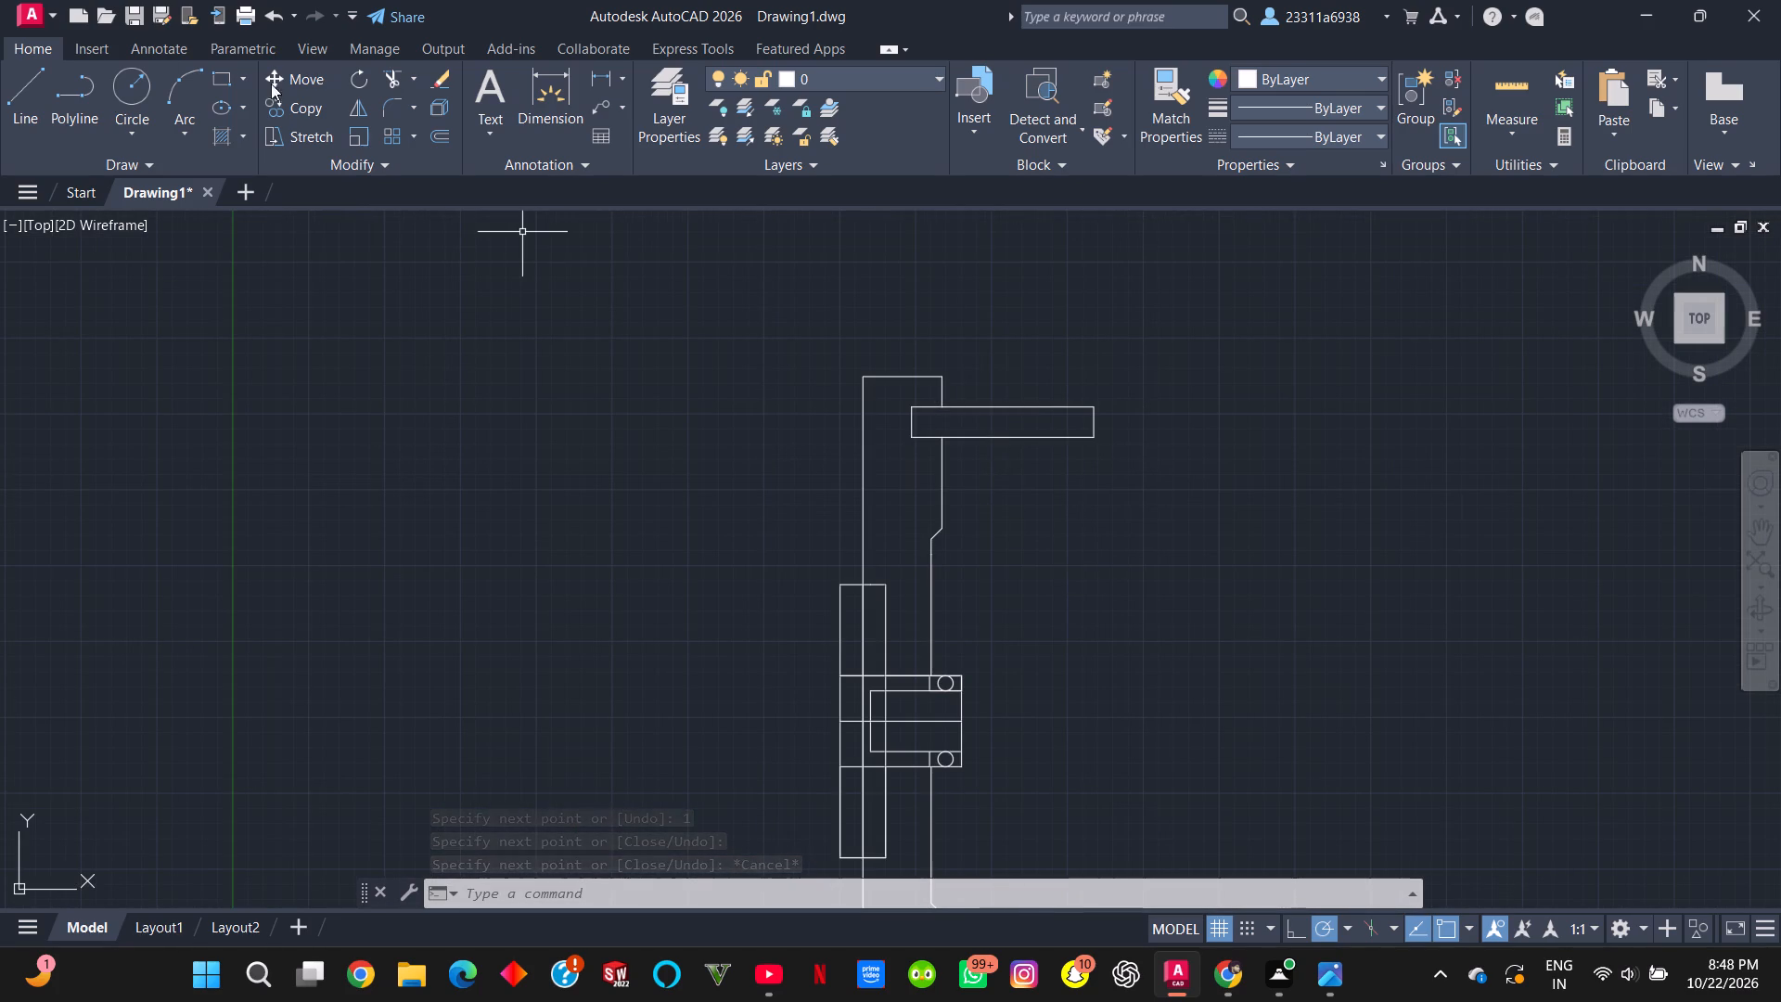
pyautogui.click(41, 93)
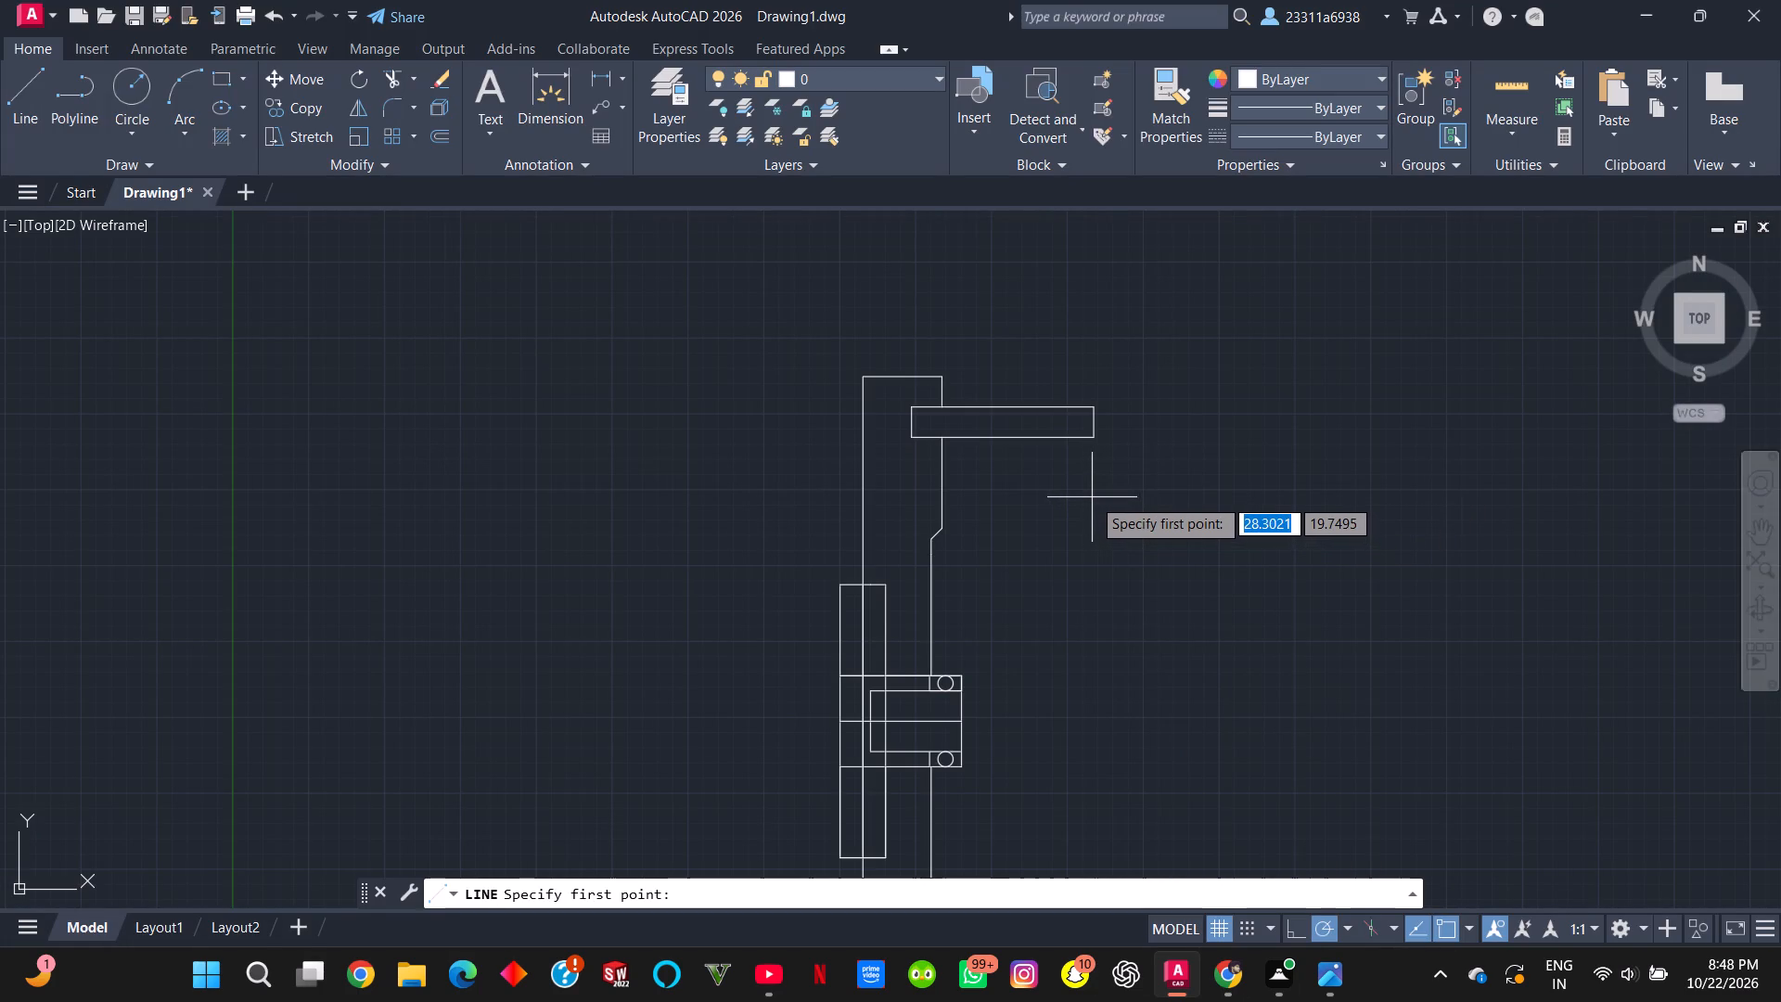
pyautogui.click(1021, 402)
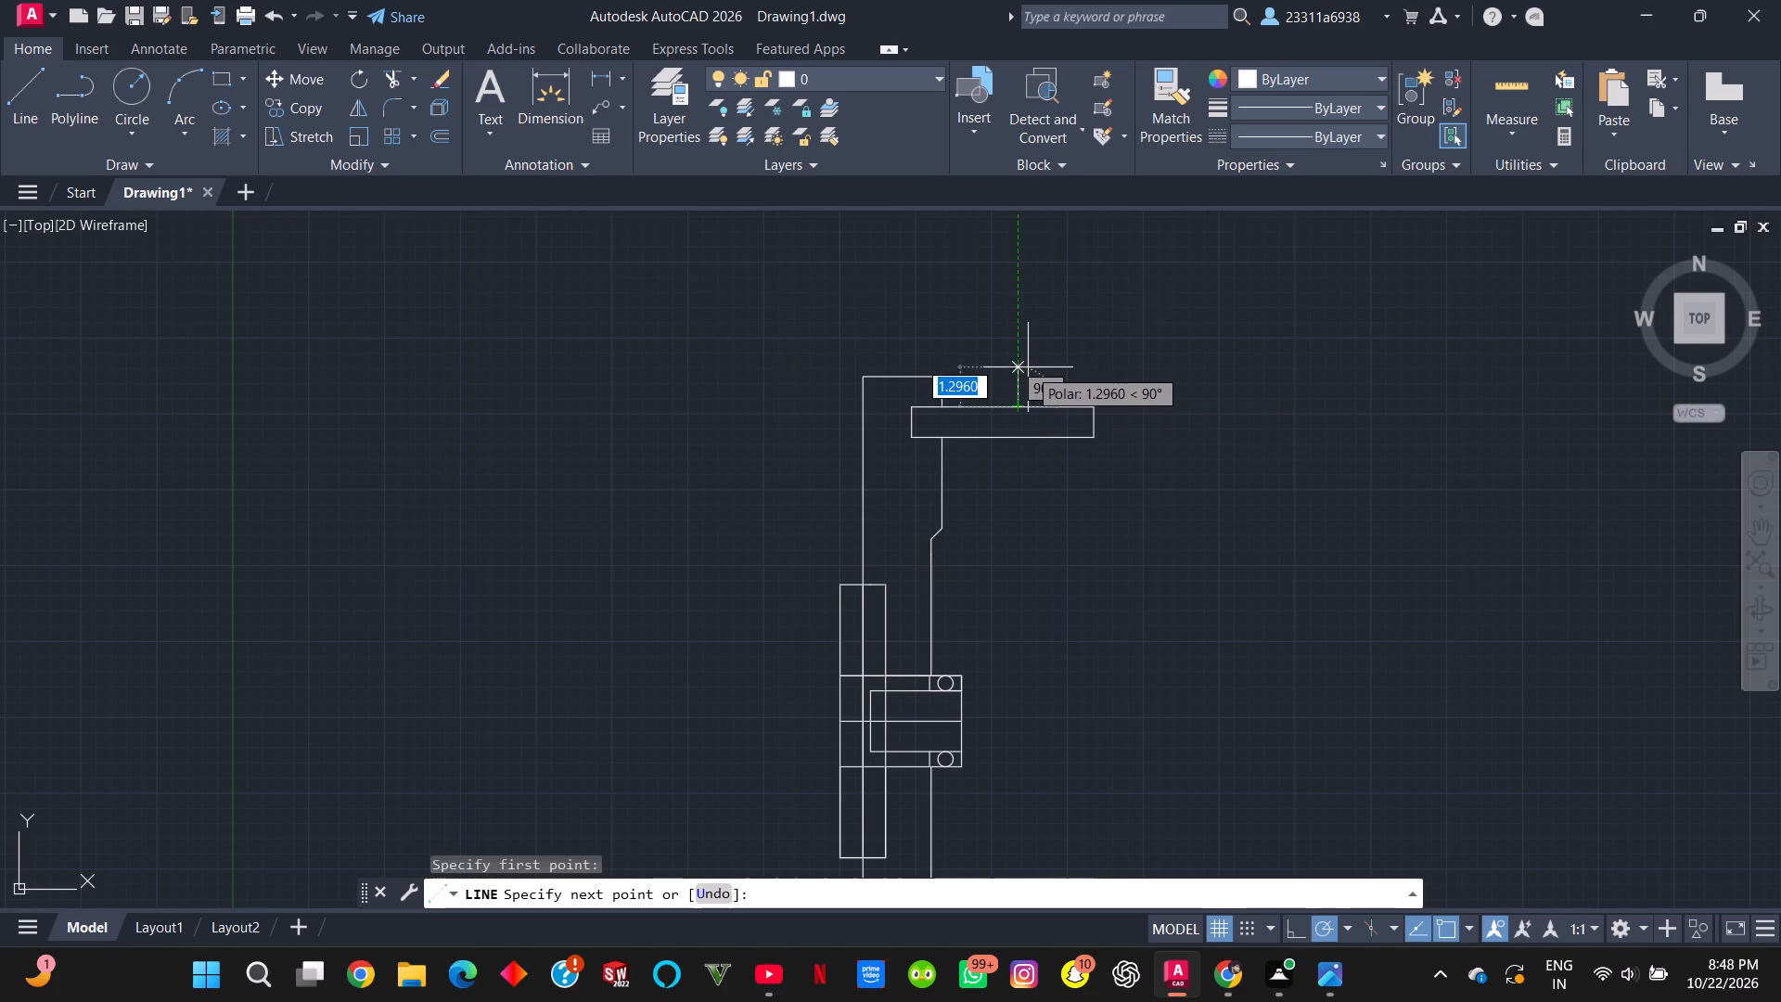
pyautogui.press('1')
pyautogui.press('Return')
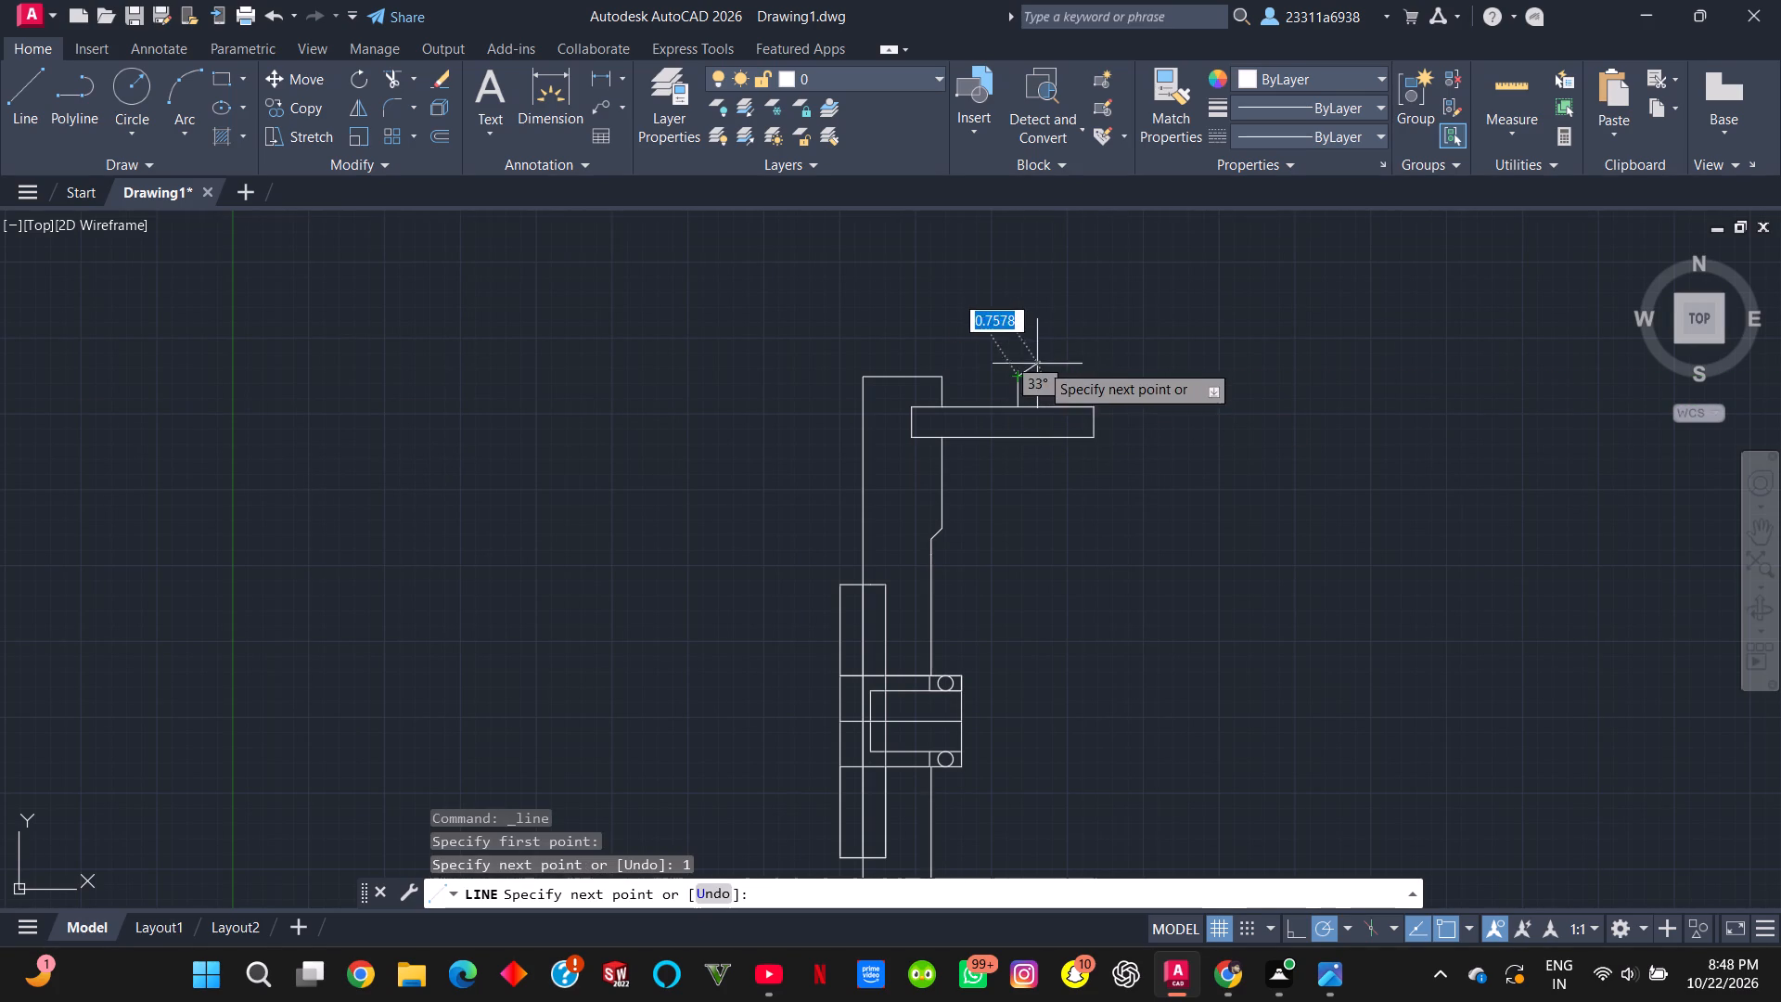
pyautogui.press('1')
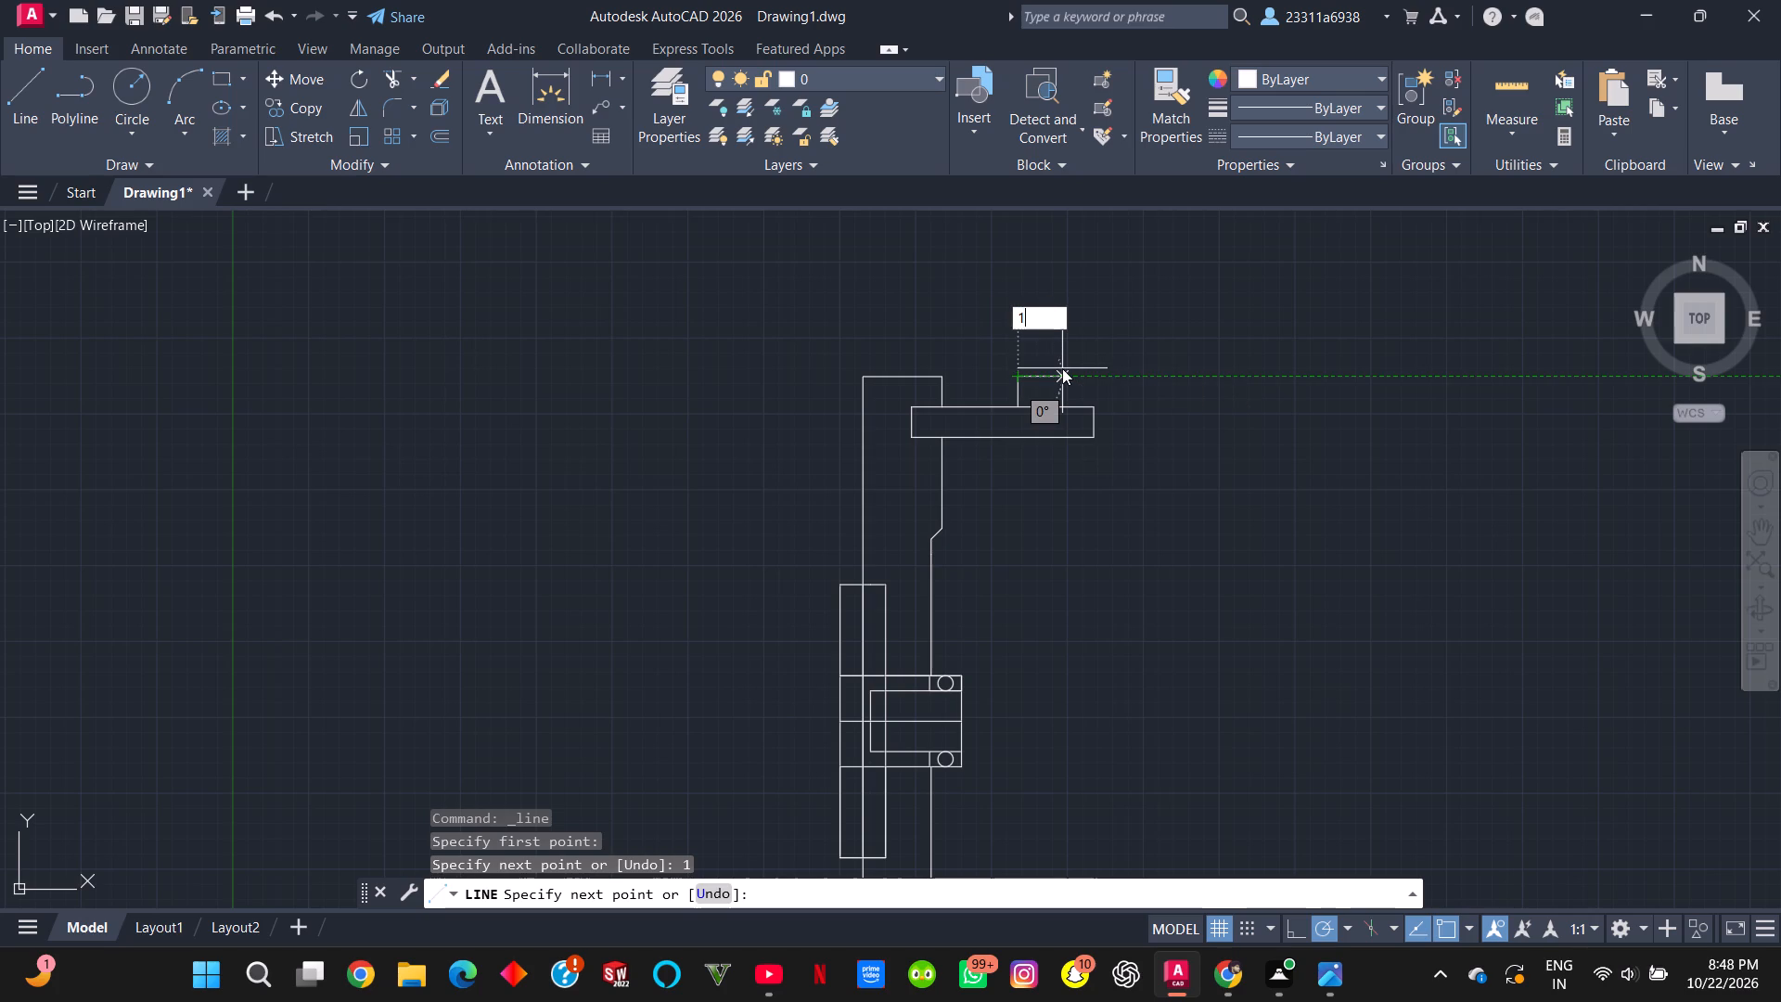
pyautogui.press('Return')
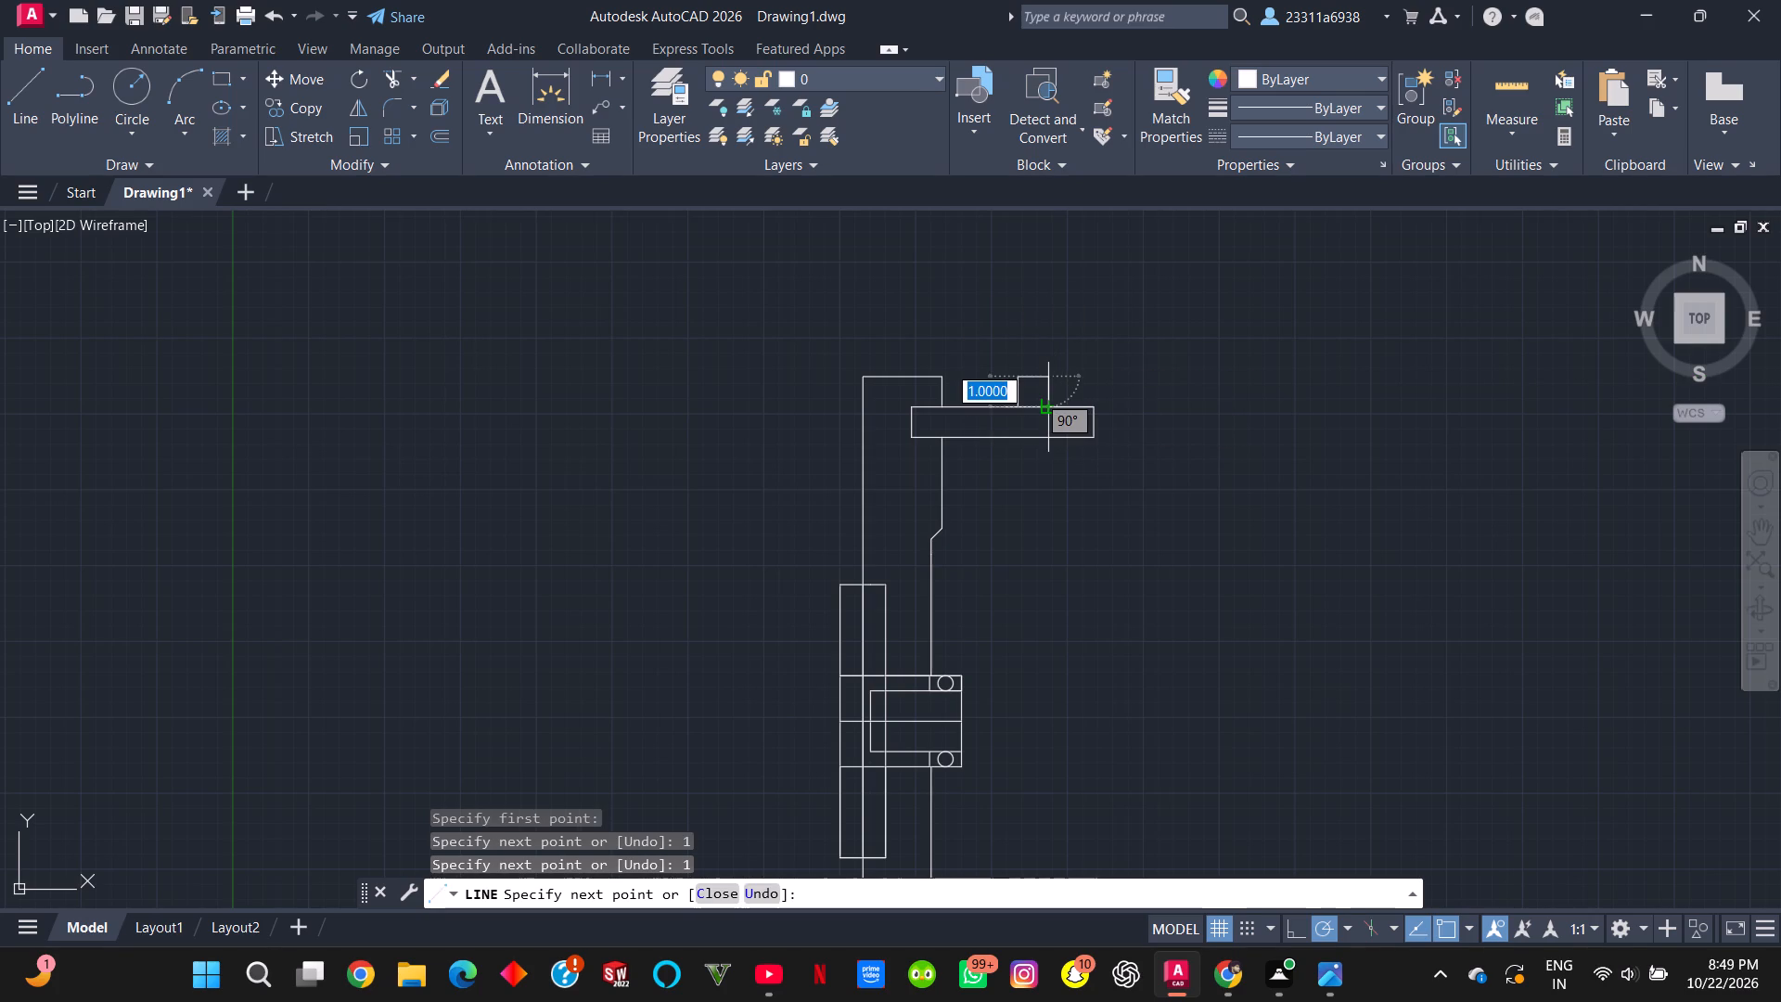
pyautogui.click(1050, 400)
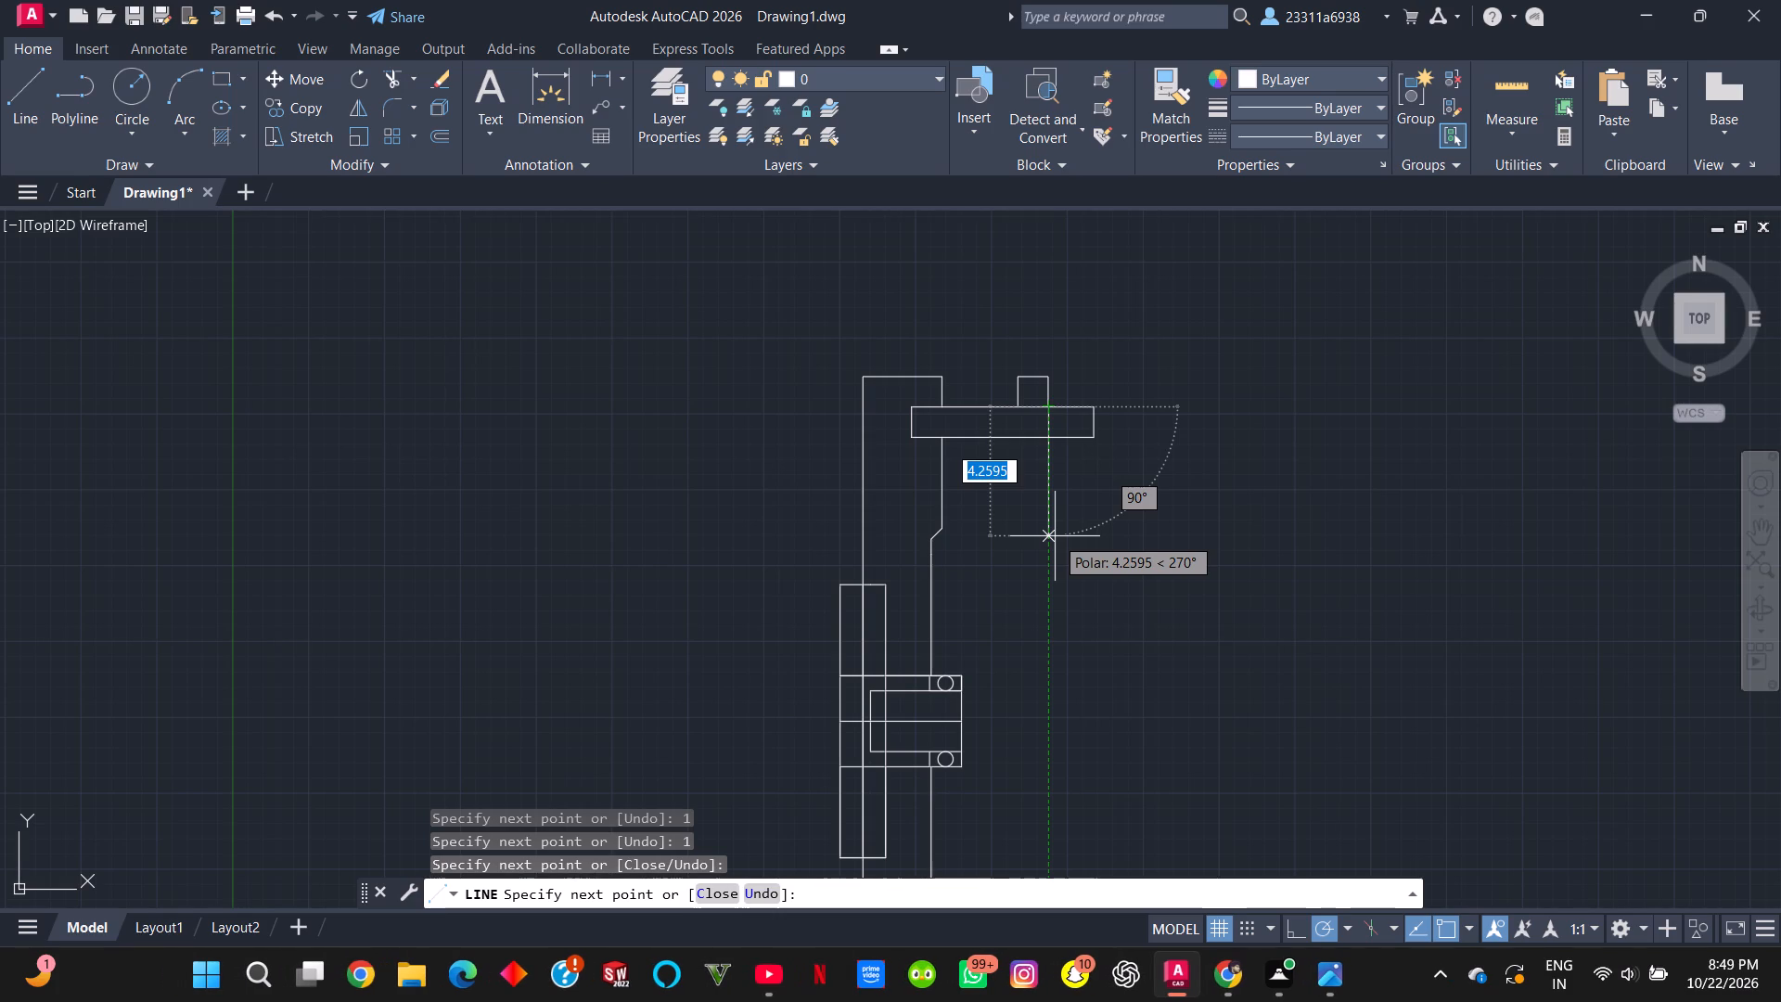
# Extend the small square's outer side with a vertical line about 4.26 units down from the bar's top edge.
pyautogui.click(1055, 536)
pyautogui.press('Escape')
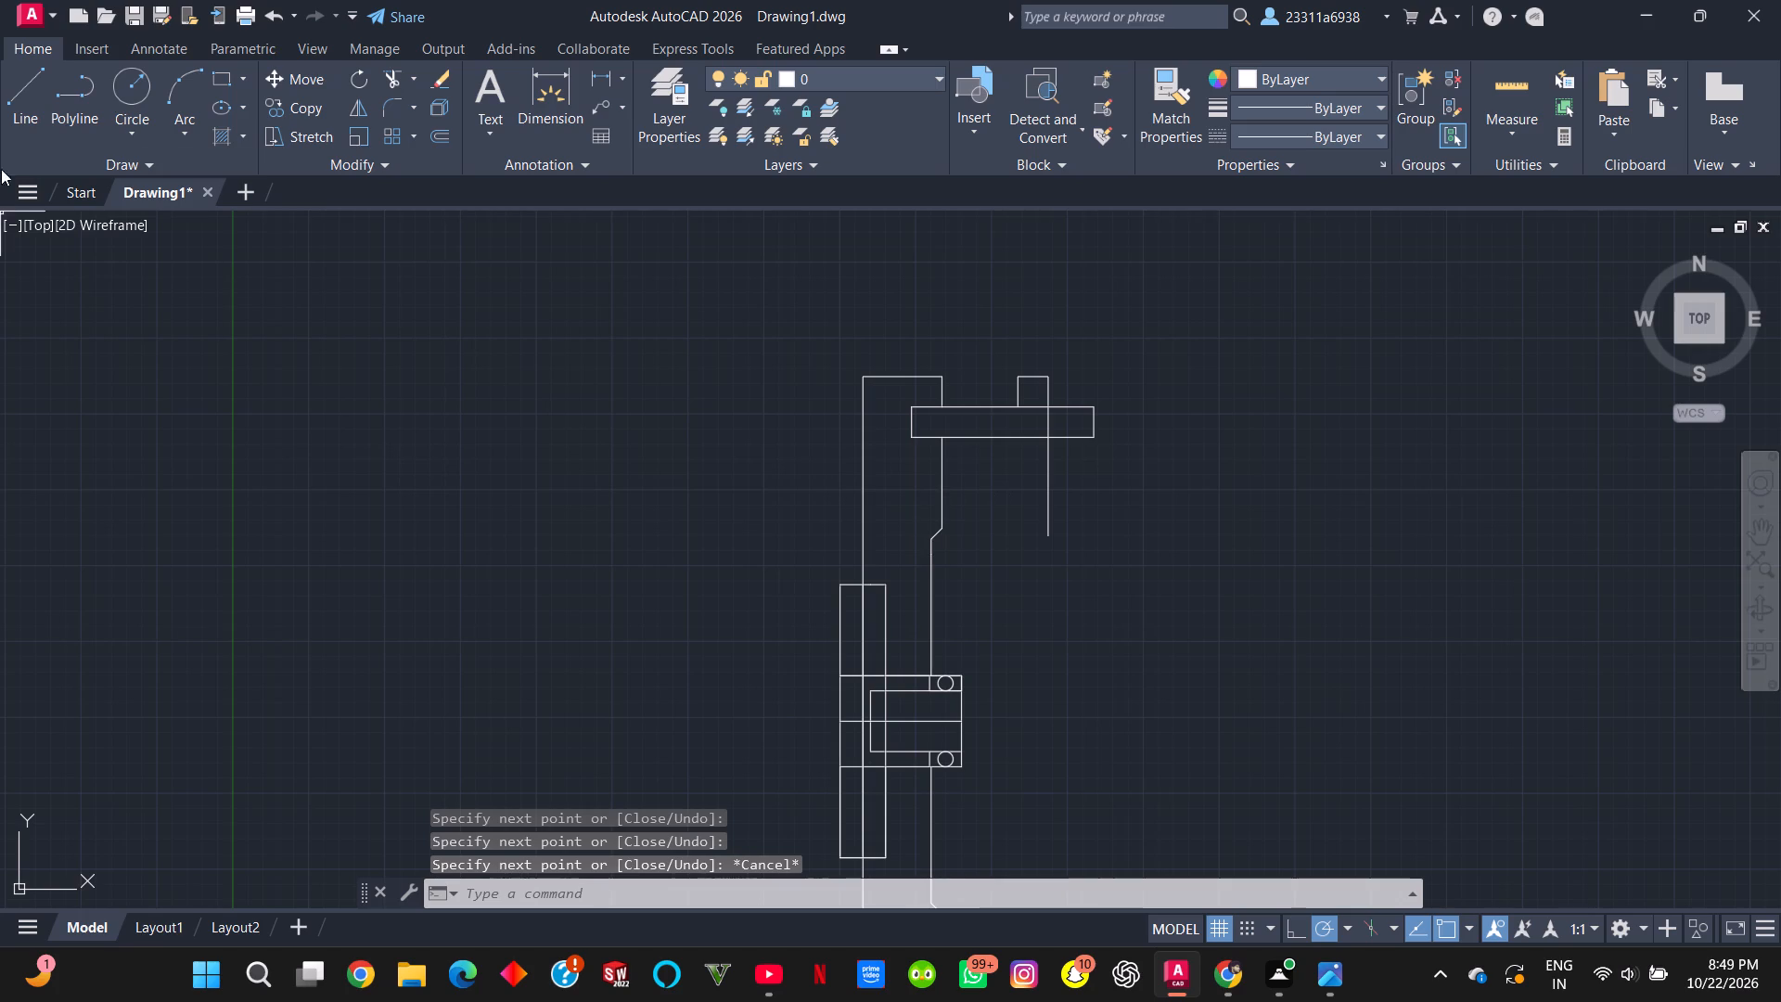
# Draw a horizontal guide line about 5.5 units outward from the chamfer's upper corner, crossing the square's extended vertical line.
pyautogui.click(14, 115)
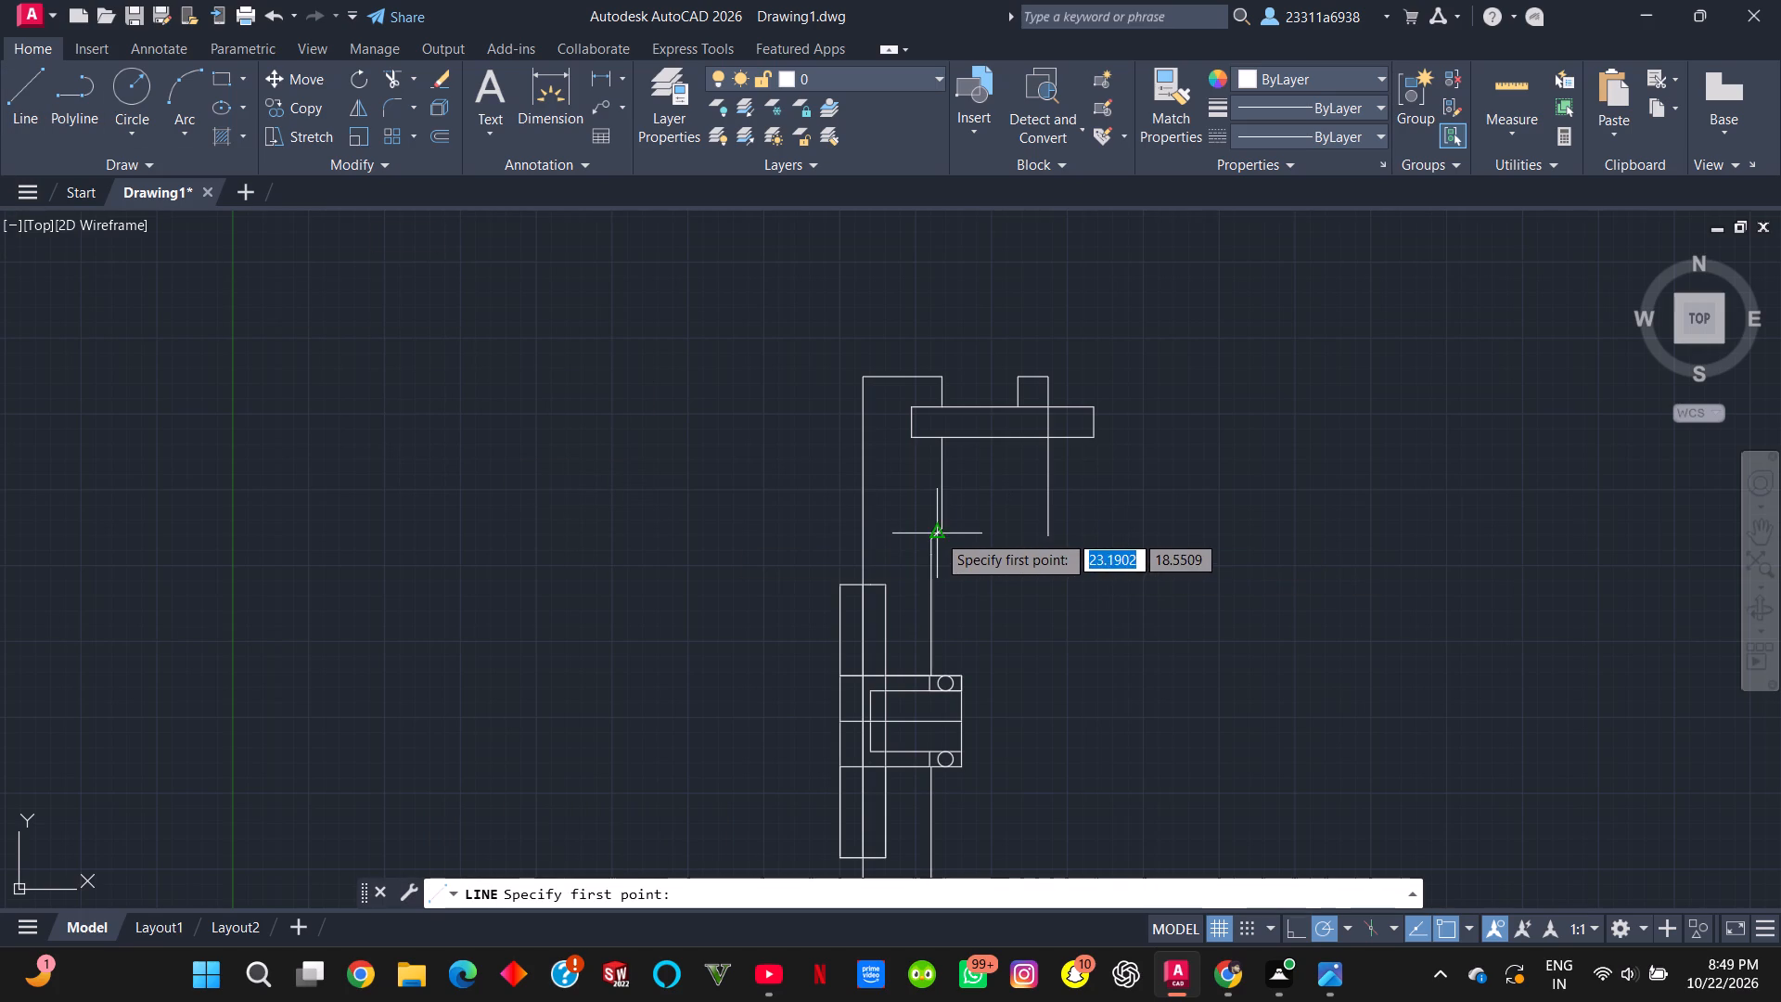
pyautogui.click(939, 529)
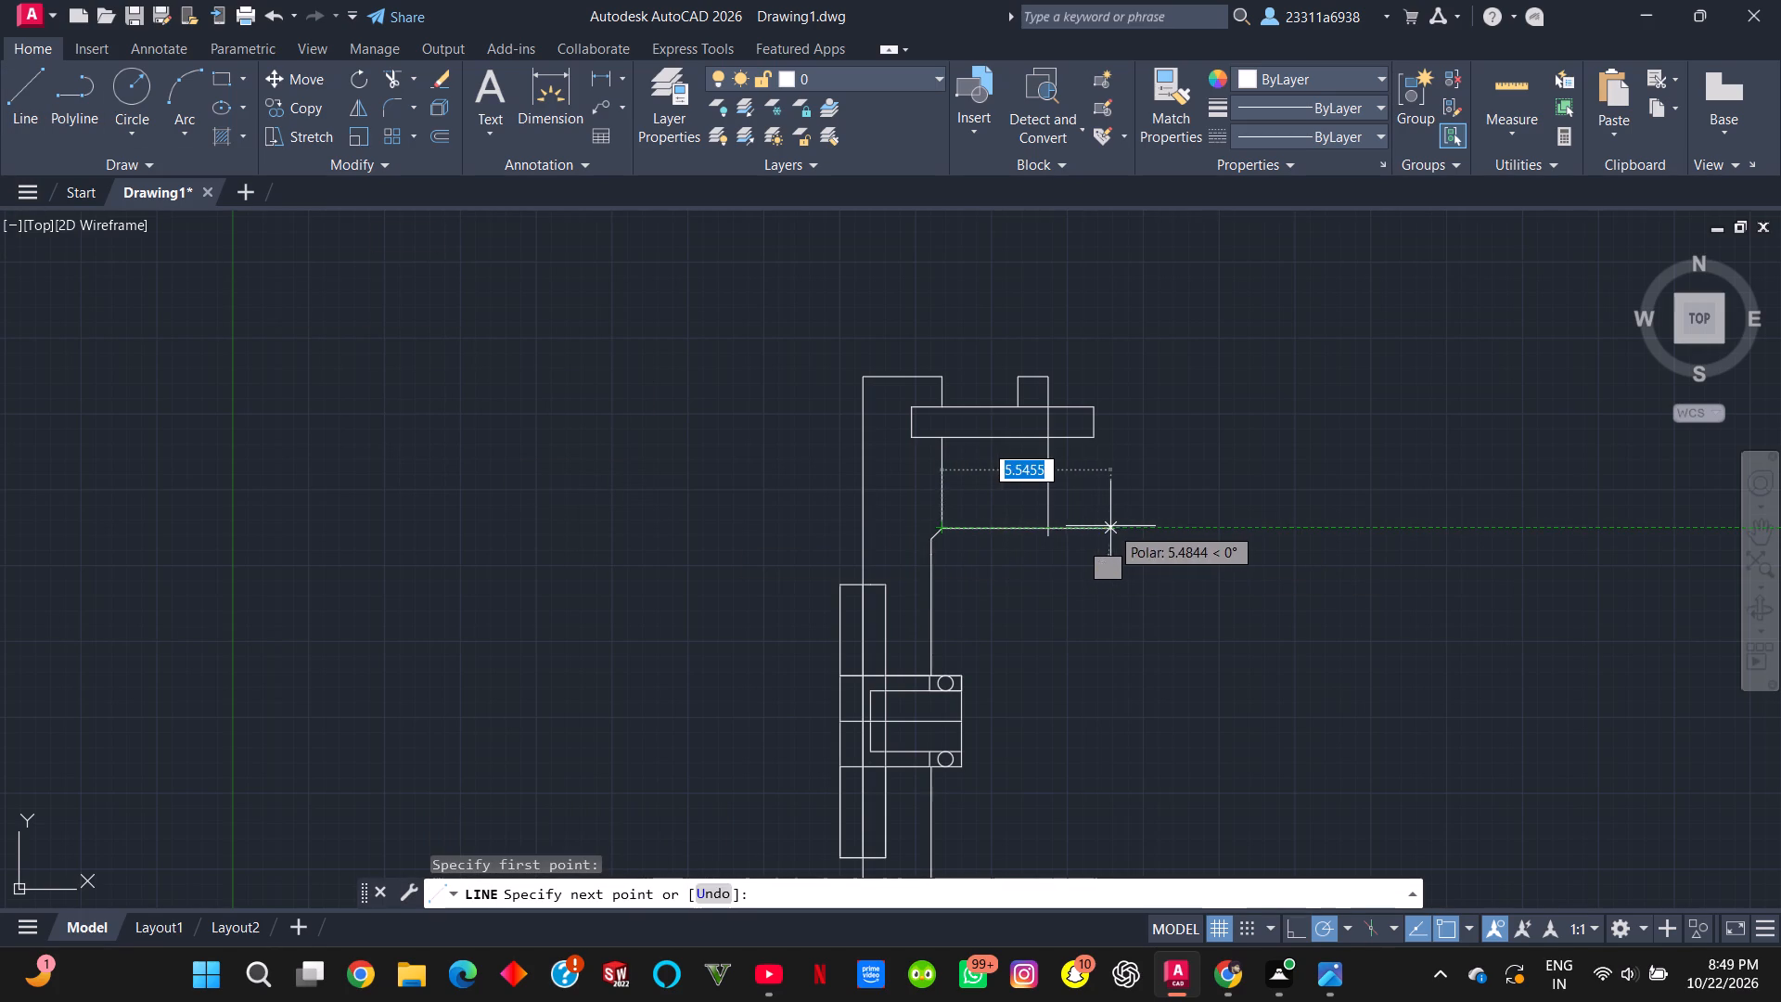
pyautogui.click(1112, 526)
pyautogui.press('Escape')
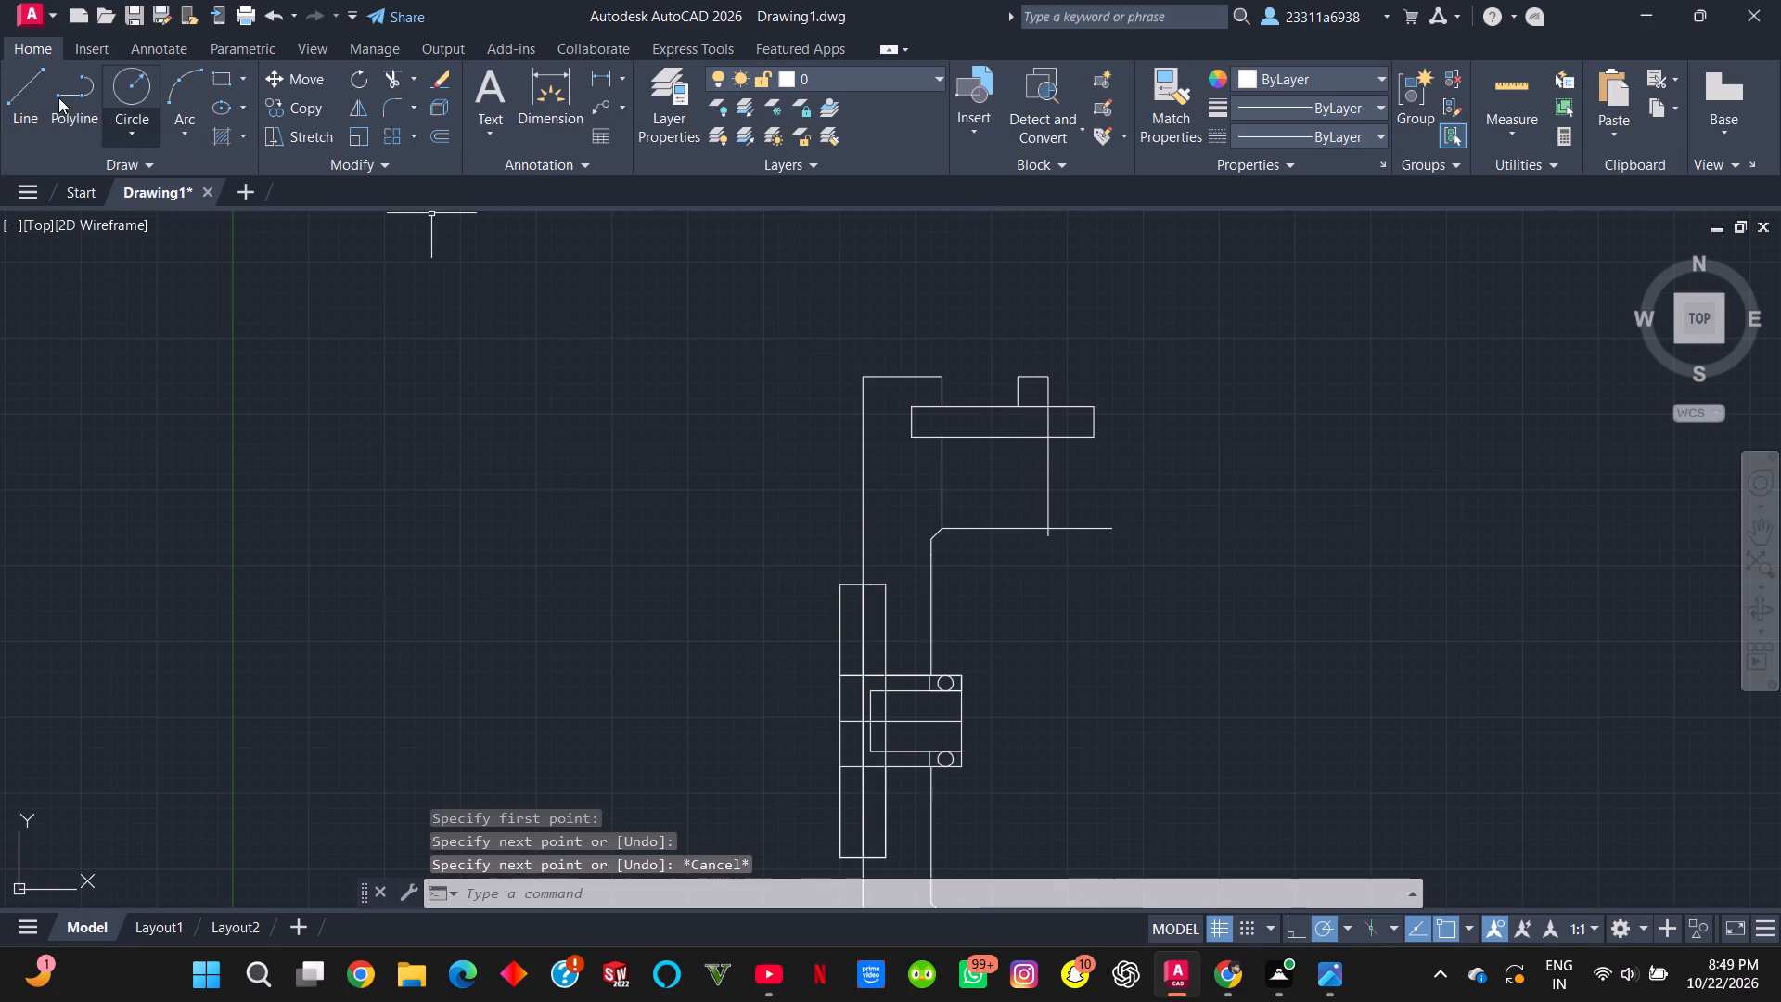
# Draw a 3-unit vertical line below the square's inner side, from the bar's lower edge down to the horizontal guide line.
pyautogui.click(32, 91)
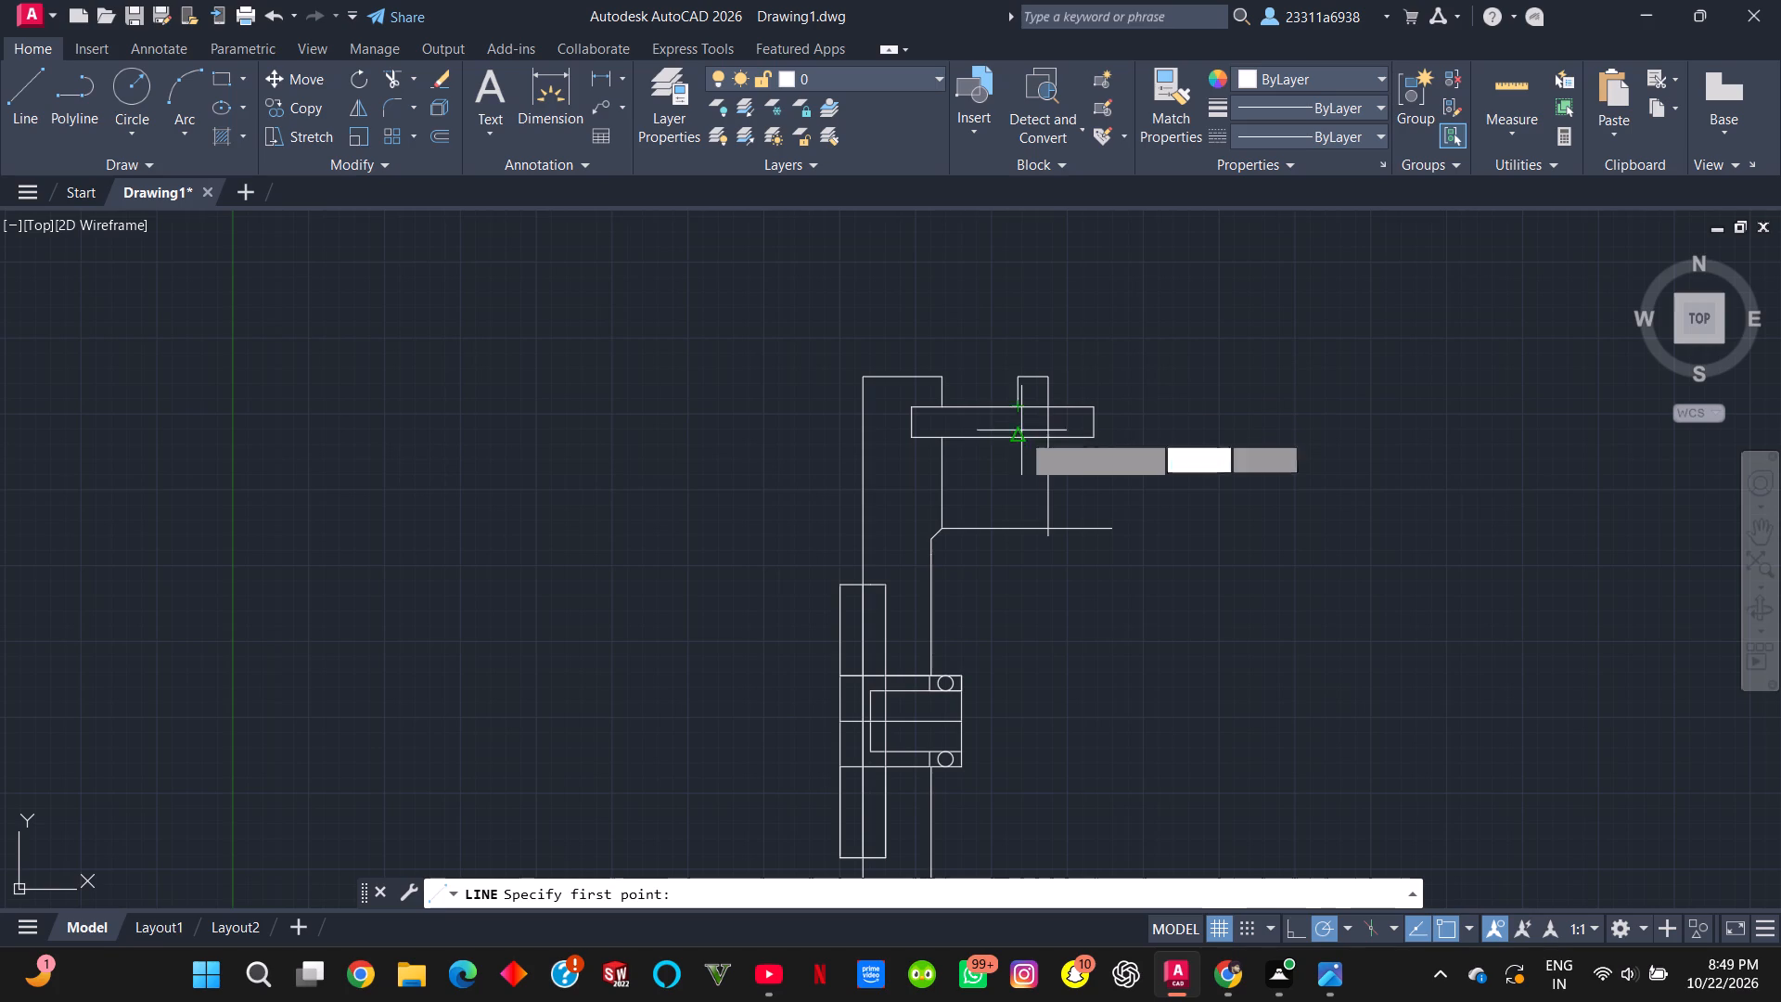
pyautogui.click(1022, 442)
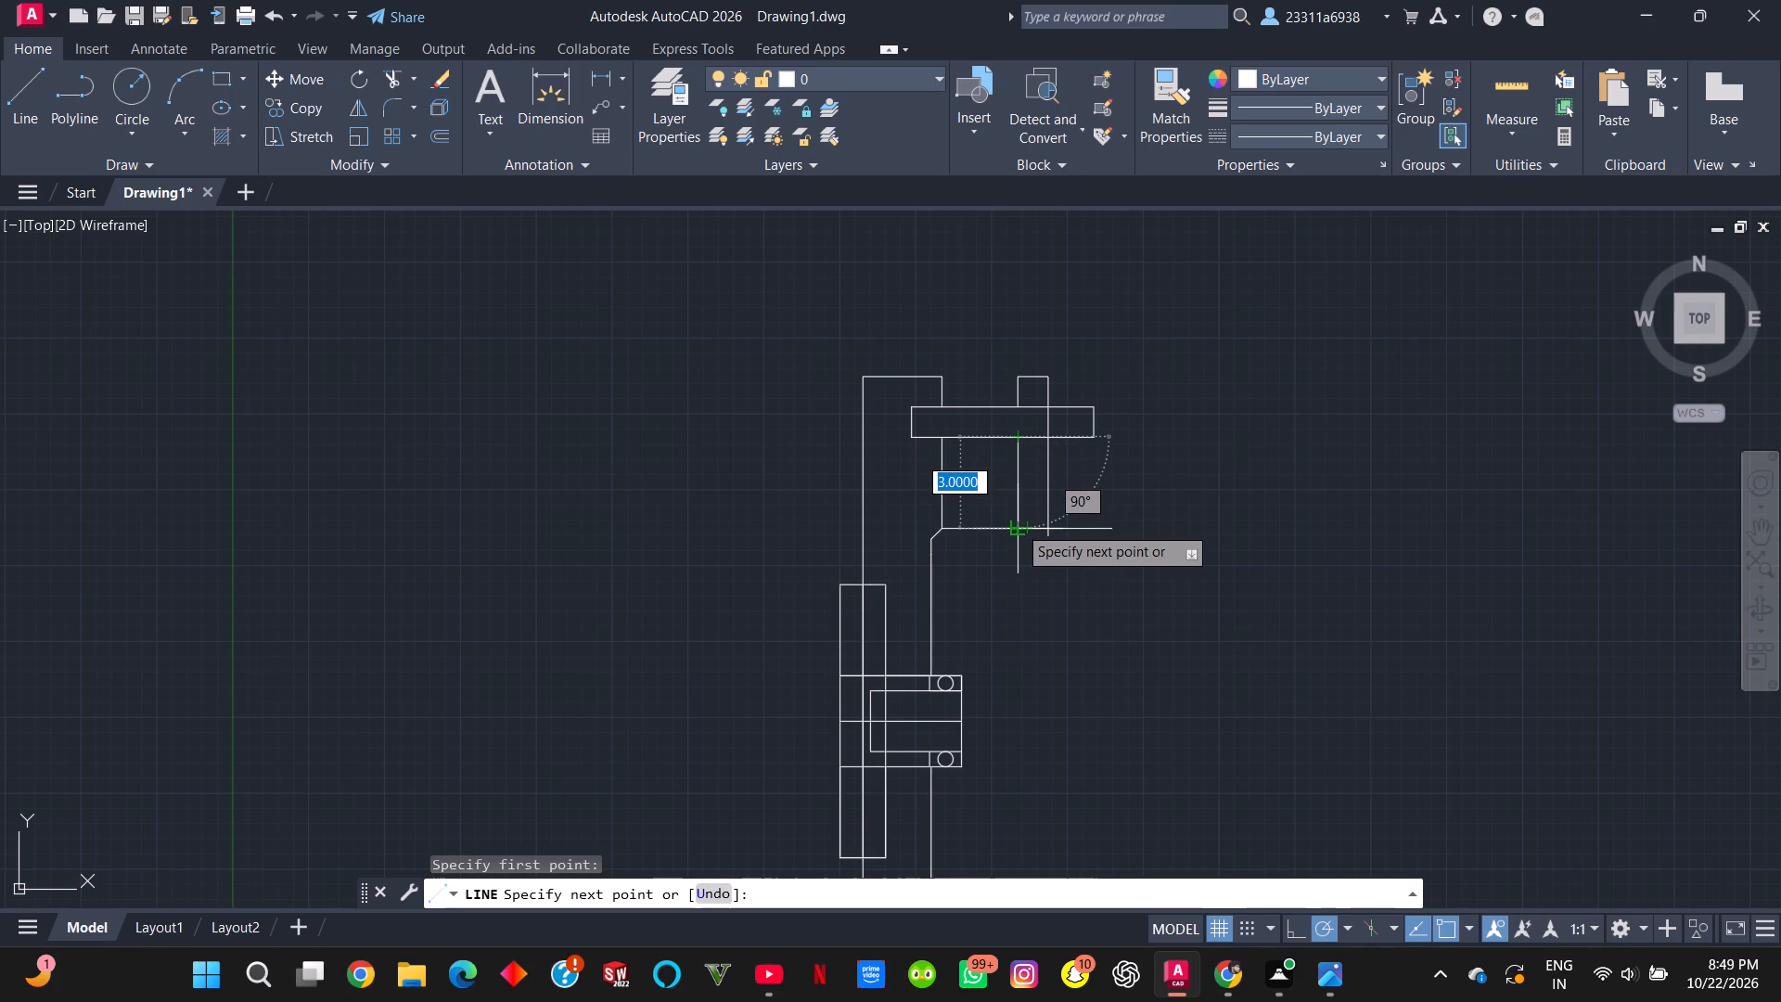
pyautogui.click(1018, 525)
pyautogui.press('Escape')
# Trim away the outer vertical line below the bar, both the end past the guide line and the portion above it.
pyautogui.scroll(2, 1062, 524)
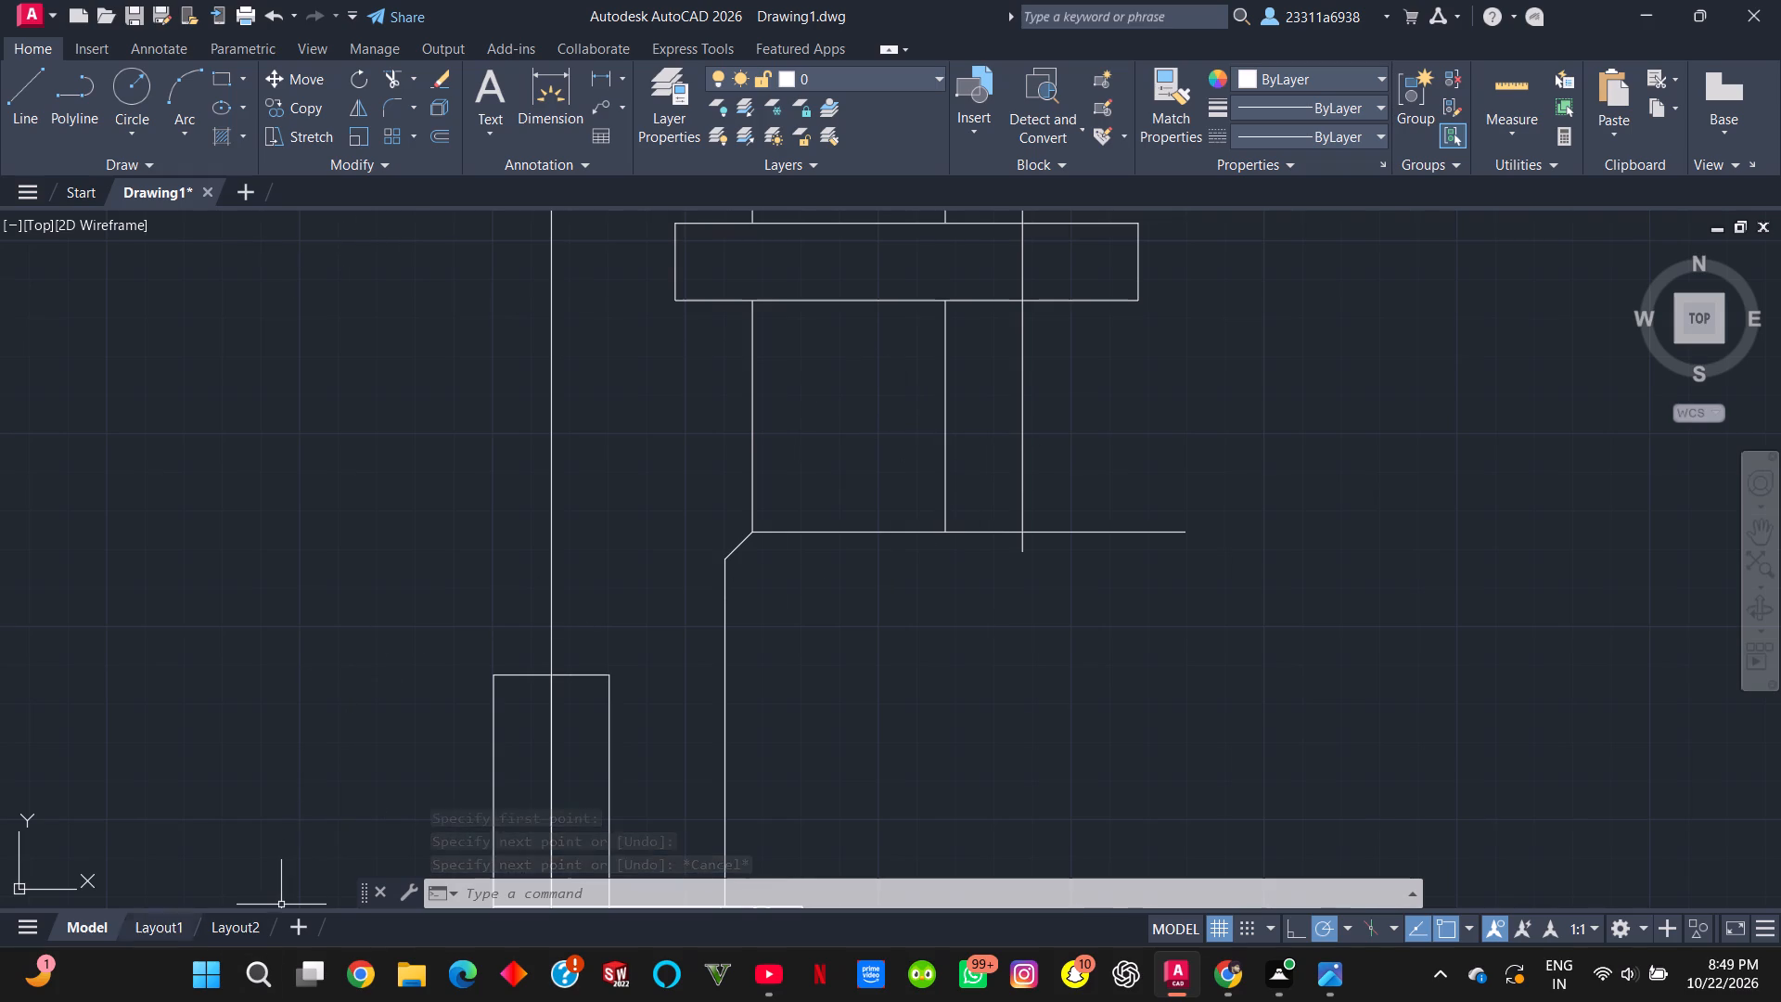
pyautogui.click(603, 898)
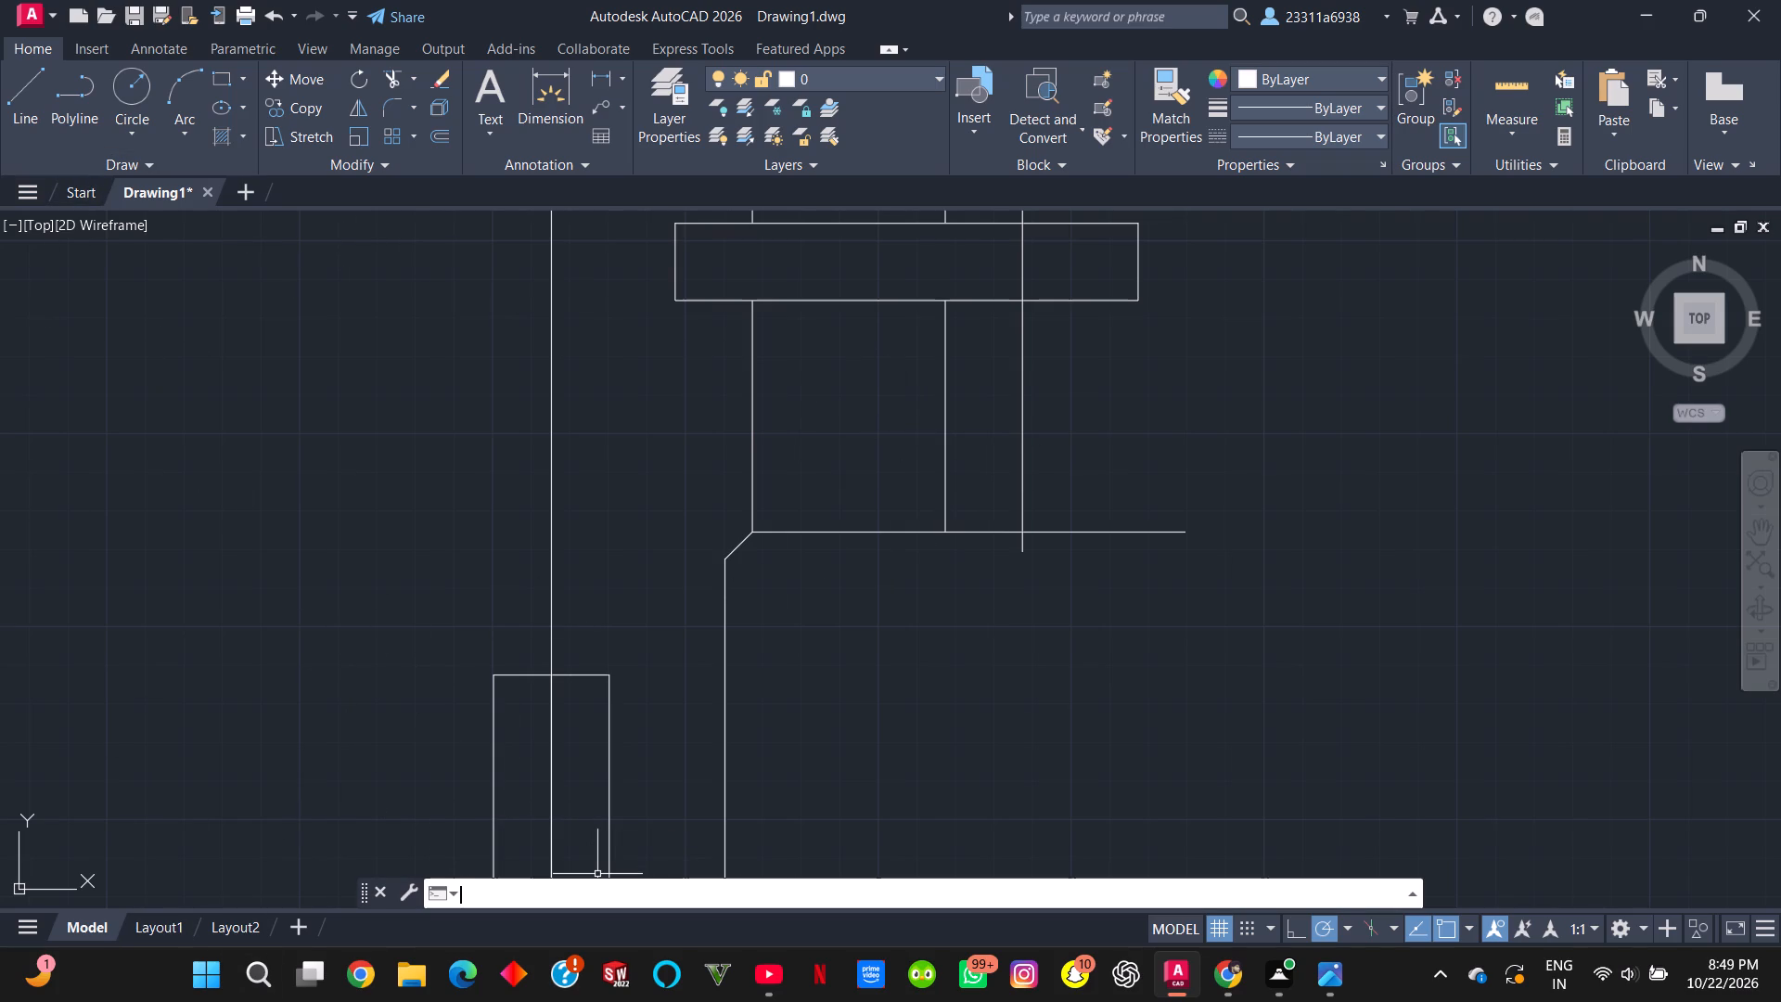
pyautogui.write('tr')
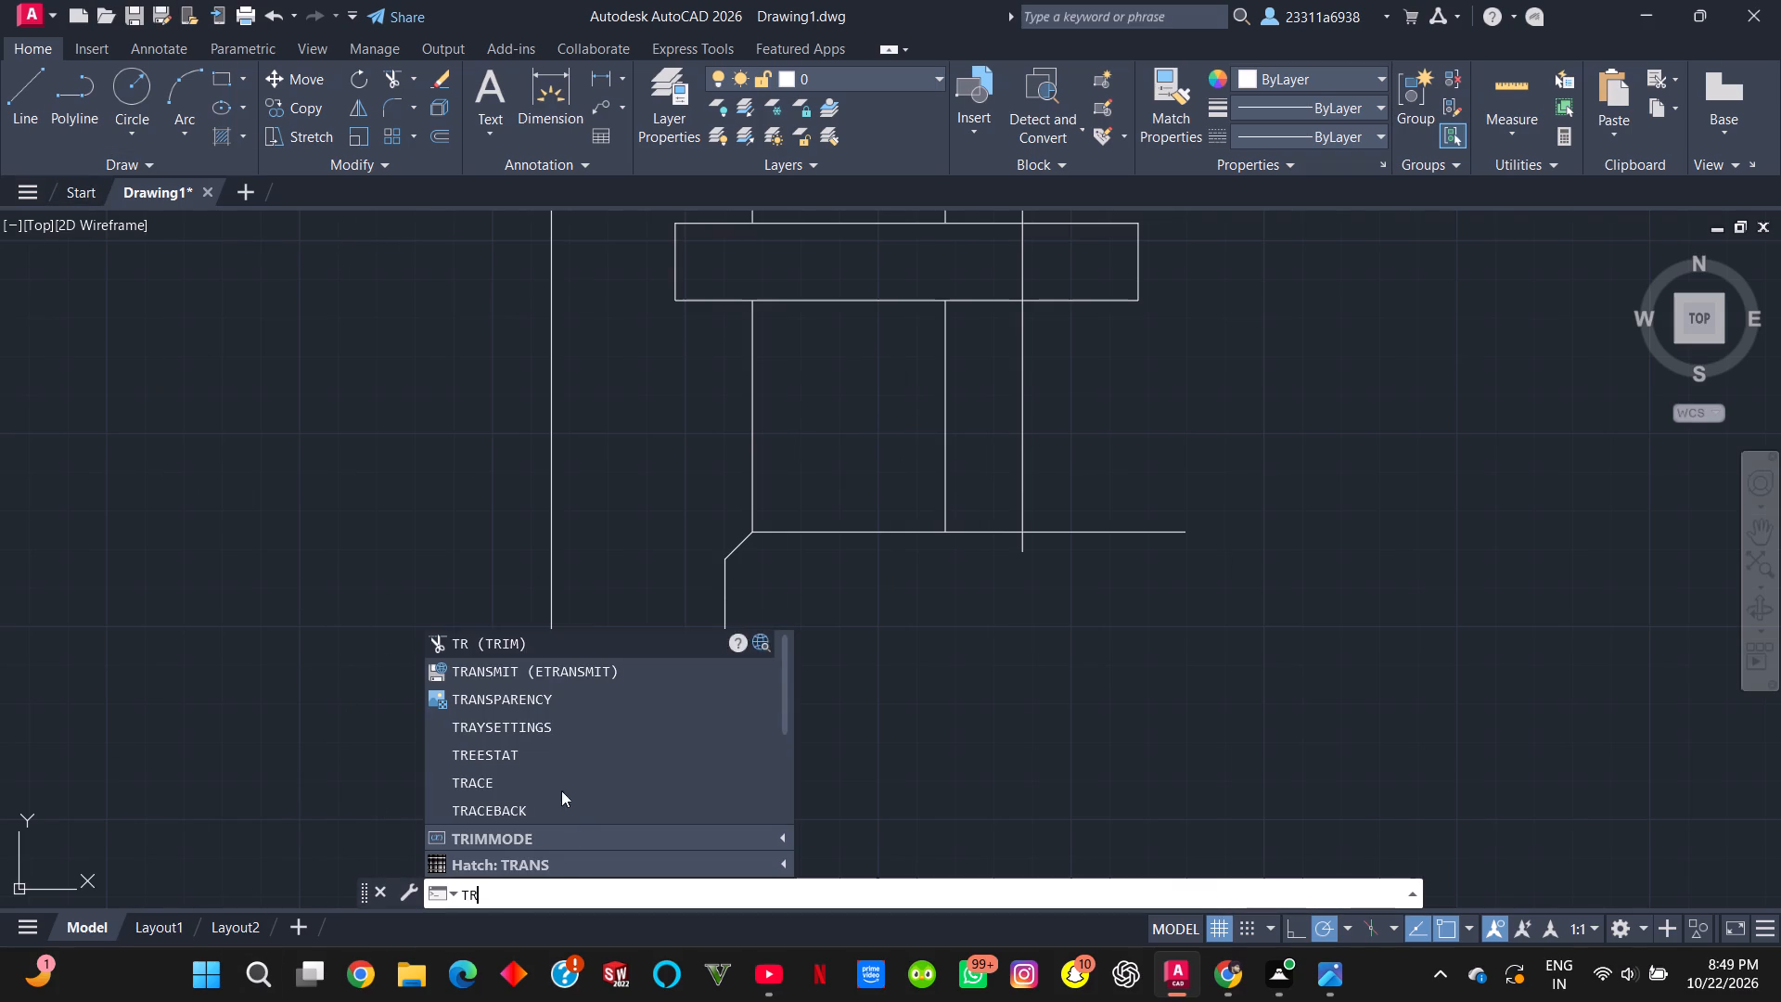
pyautogui.click(560, 640)
pyautogui.moveTo(993, 557); pyautogui.dragTo(1014, 554)
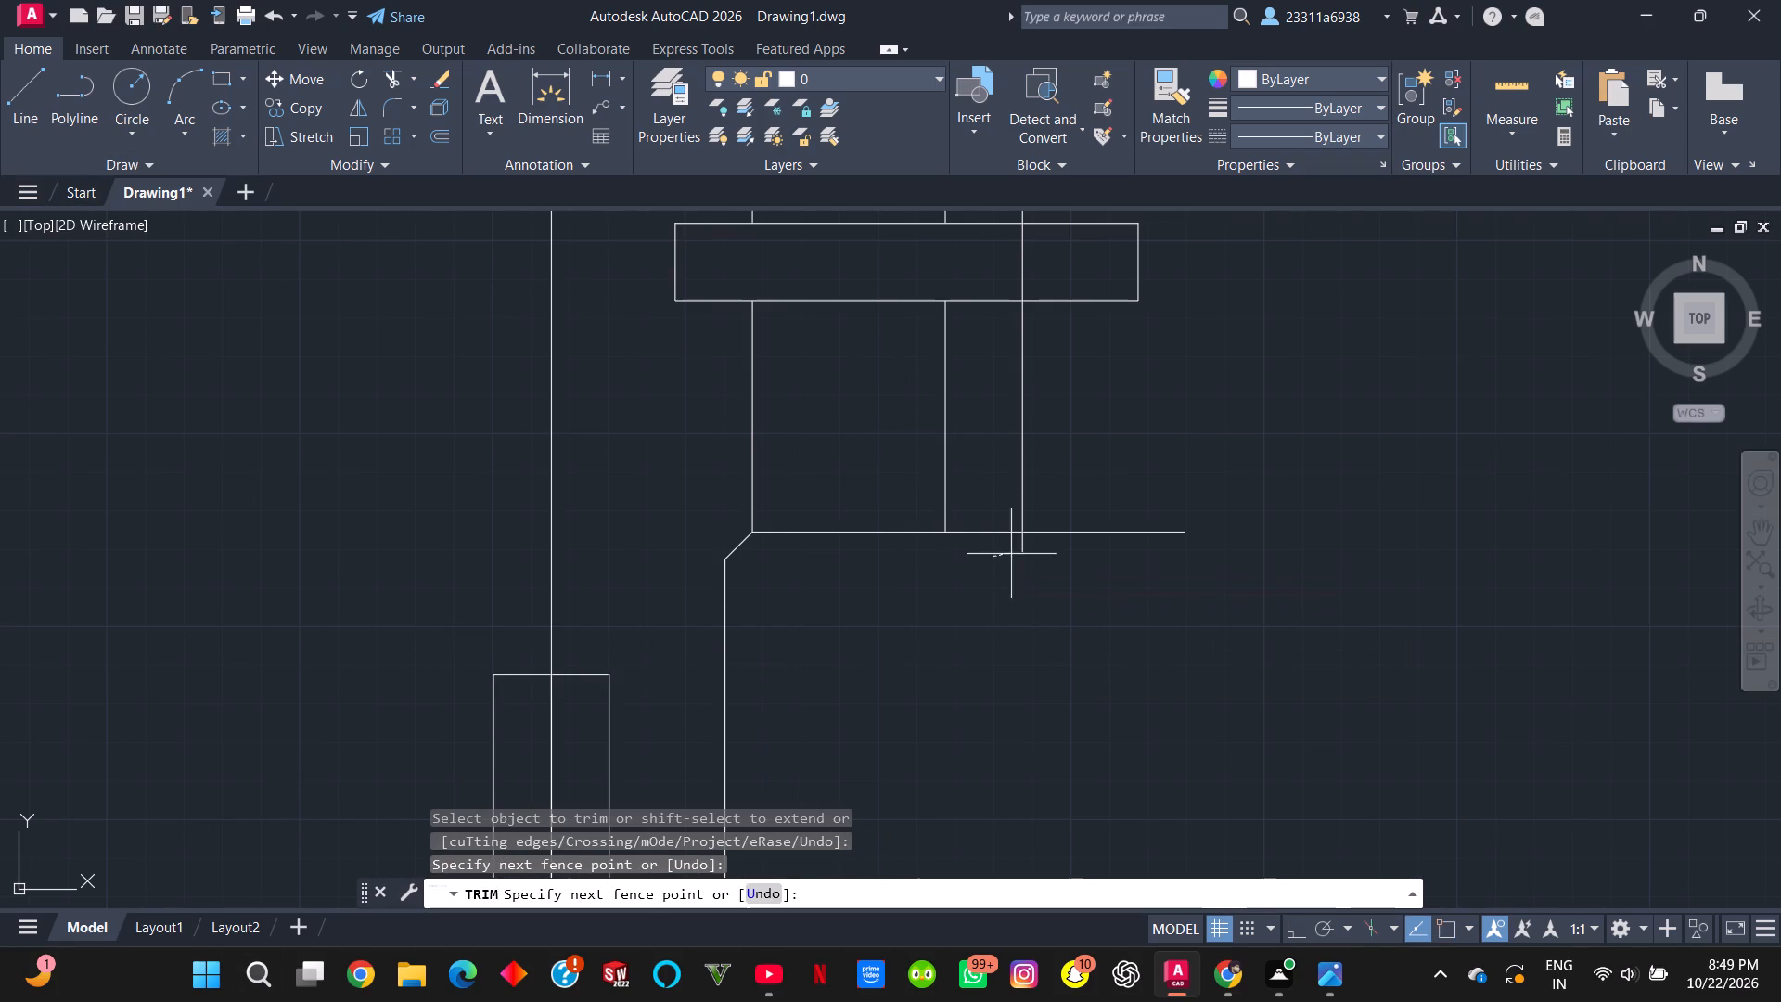
pyautogui.moveTo(1014, 554); pyautogui.dragTo(1016, 548)
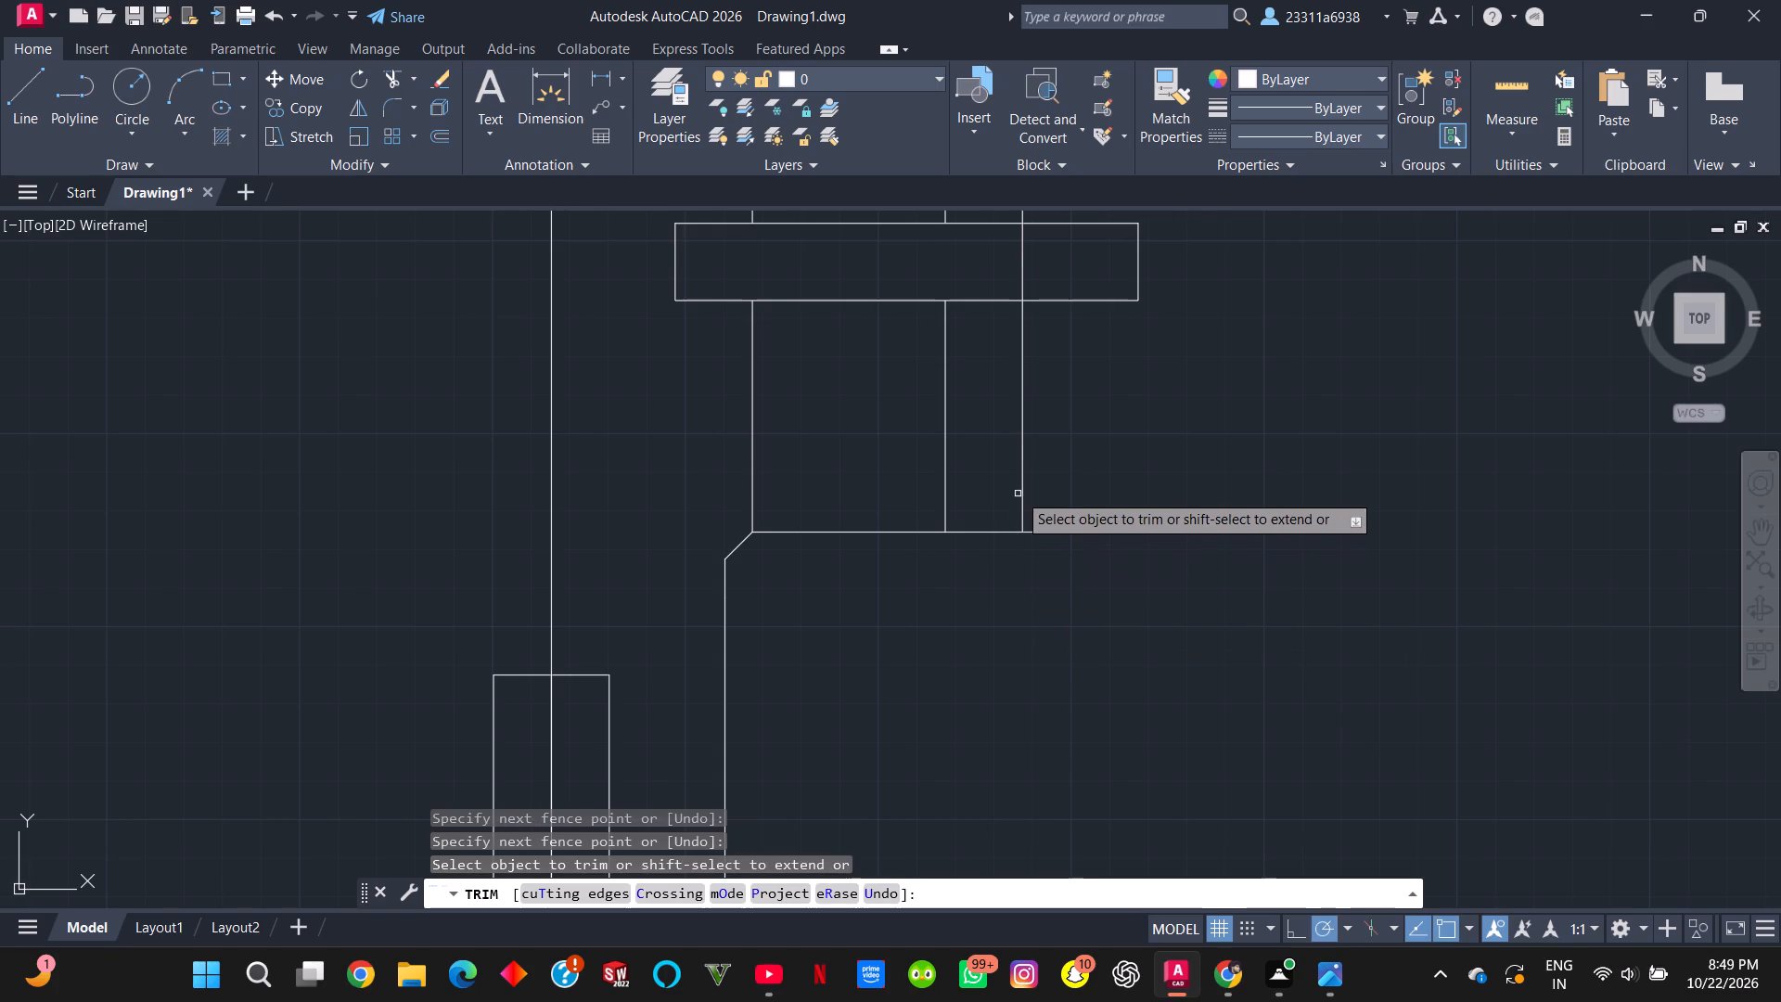
pyautogui.moveTo(1005, 484); pyautogui.dragTo(1039, 489)
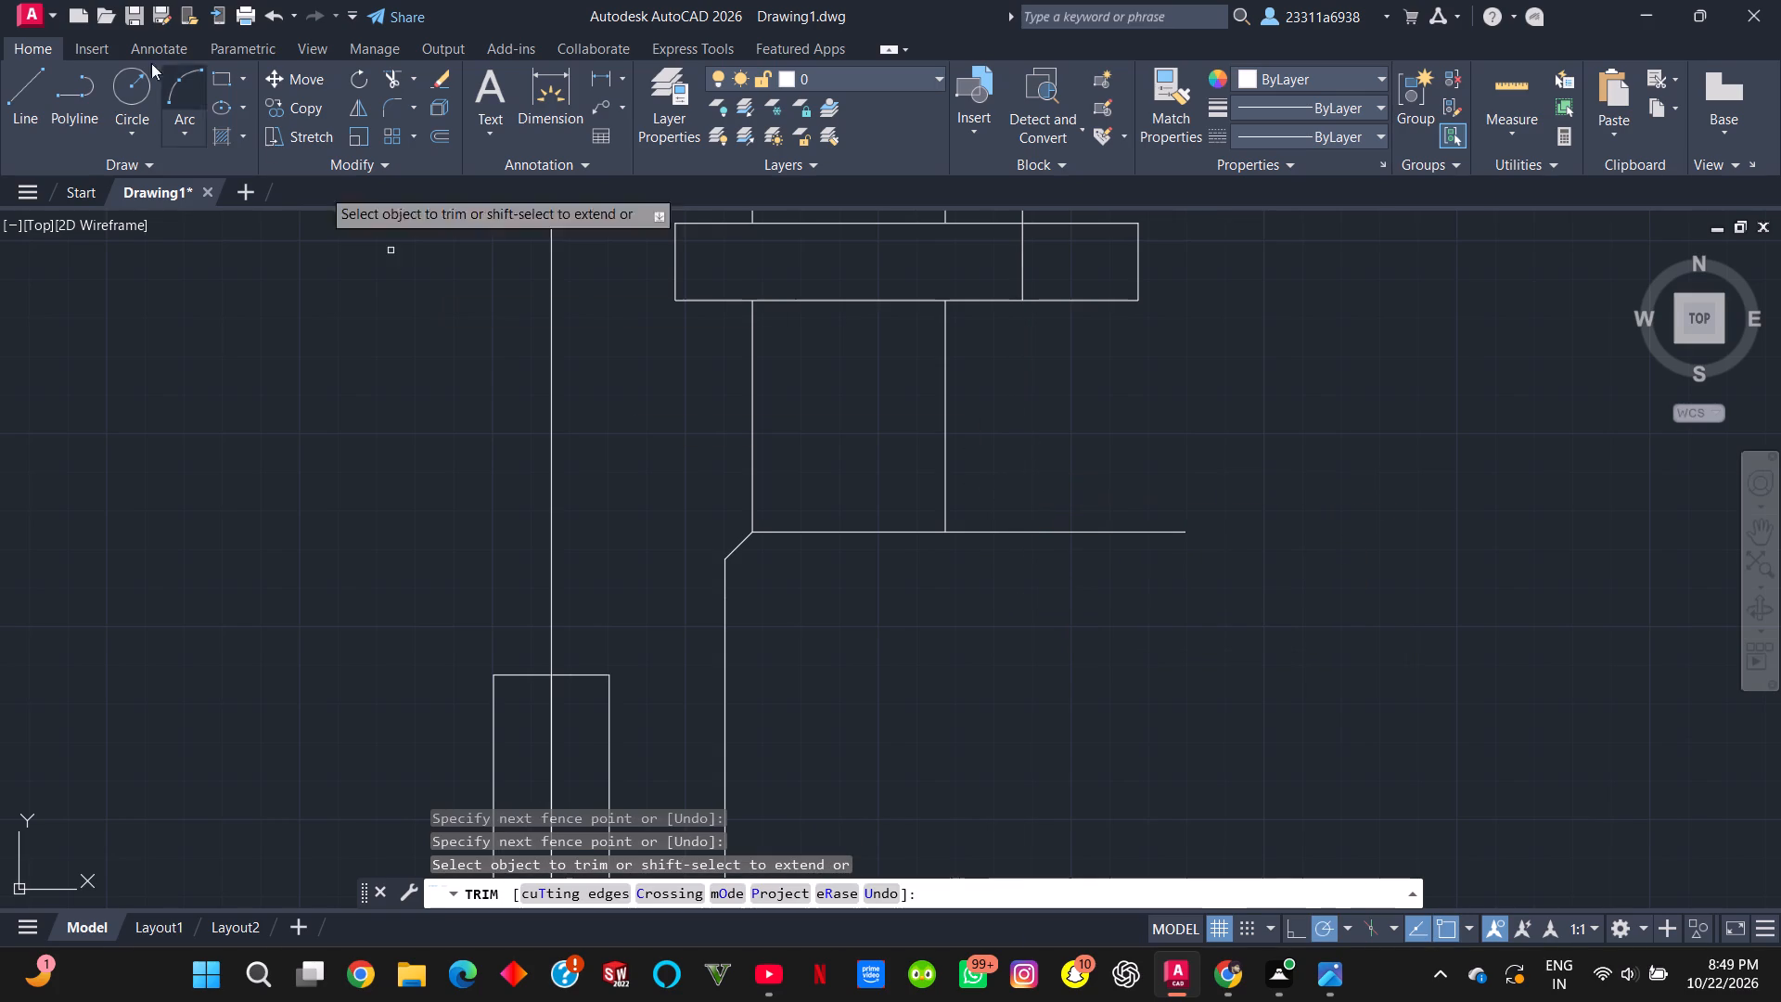
# Redraw the outer vertical line about 2.7 units down from the bar's lower edge, in line with the square's outer side.
pyautogui.click(35, 80)
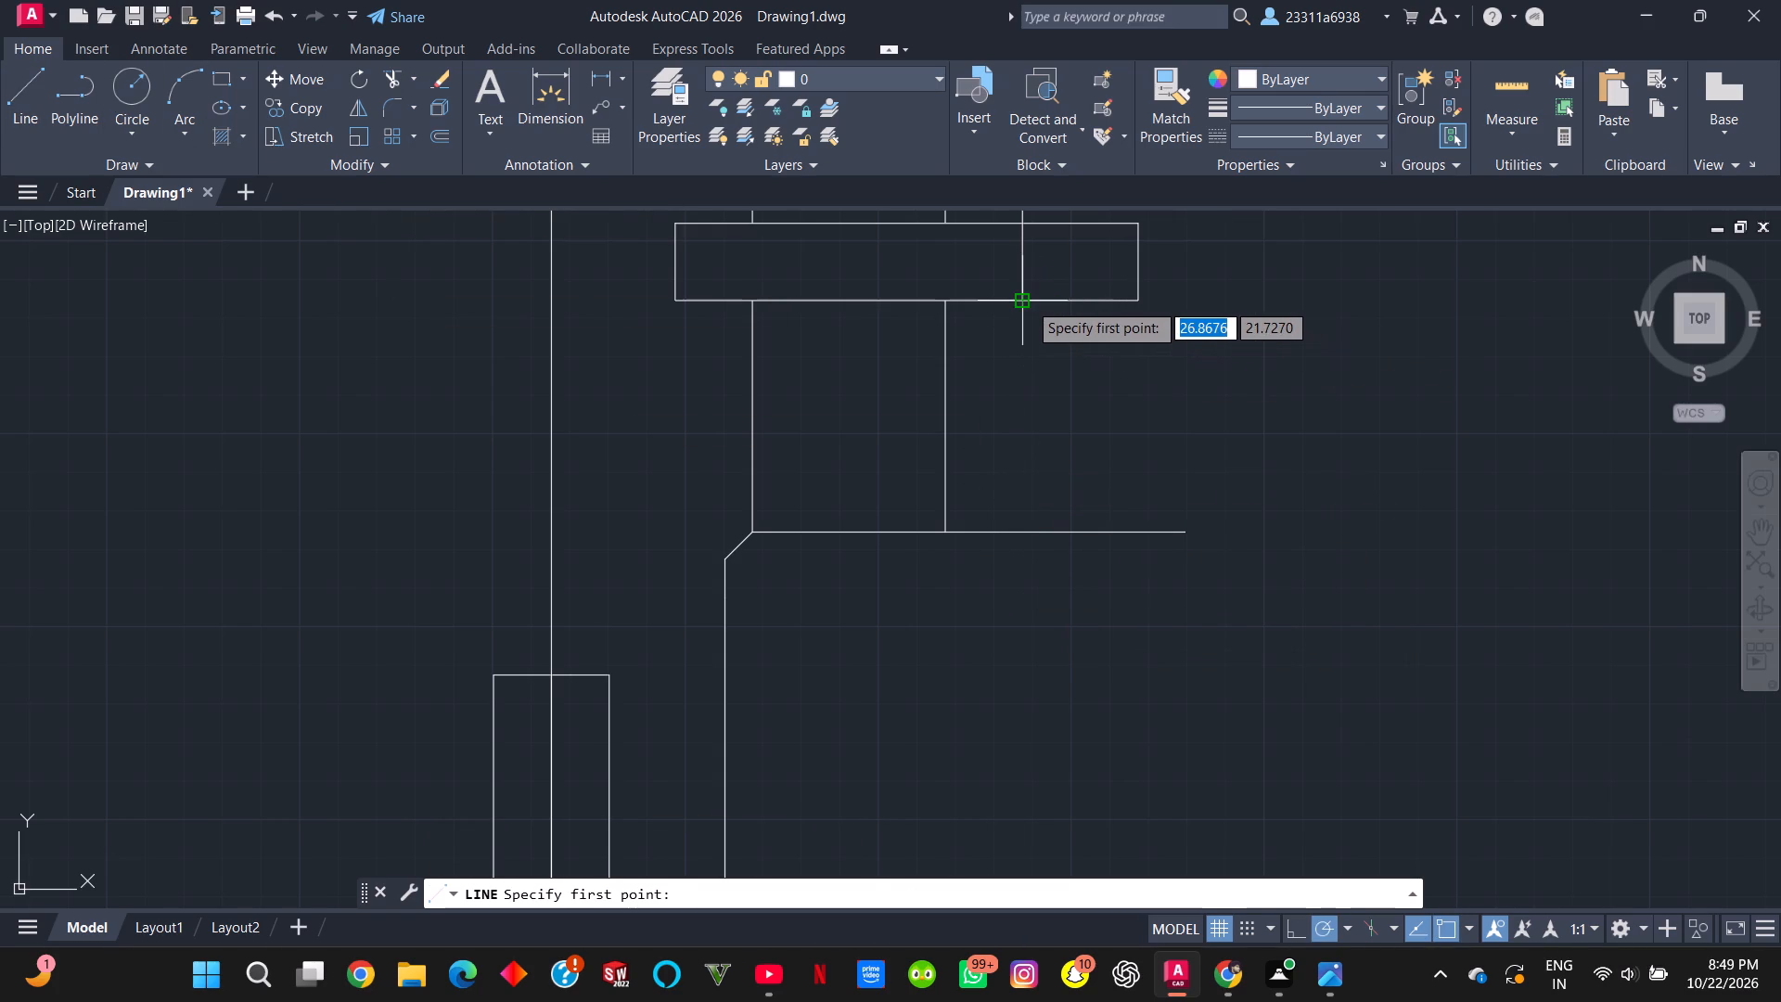
pyautogui.click(1028, 302)
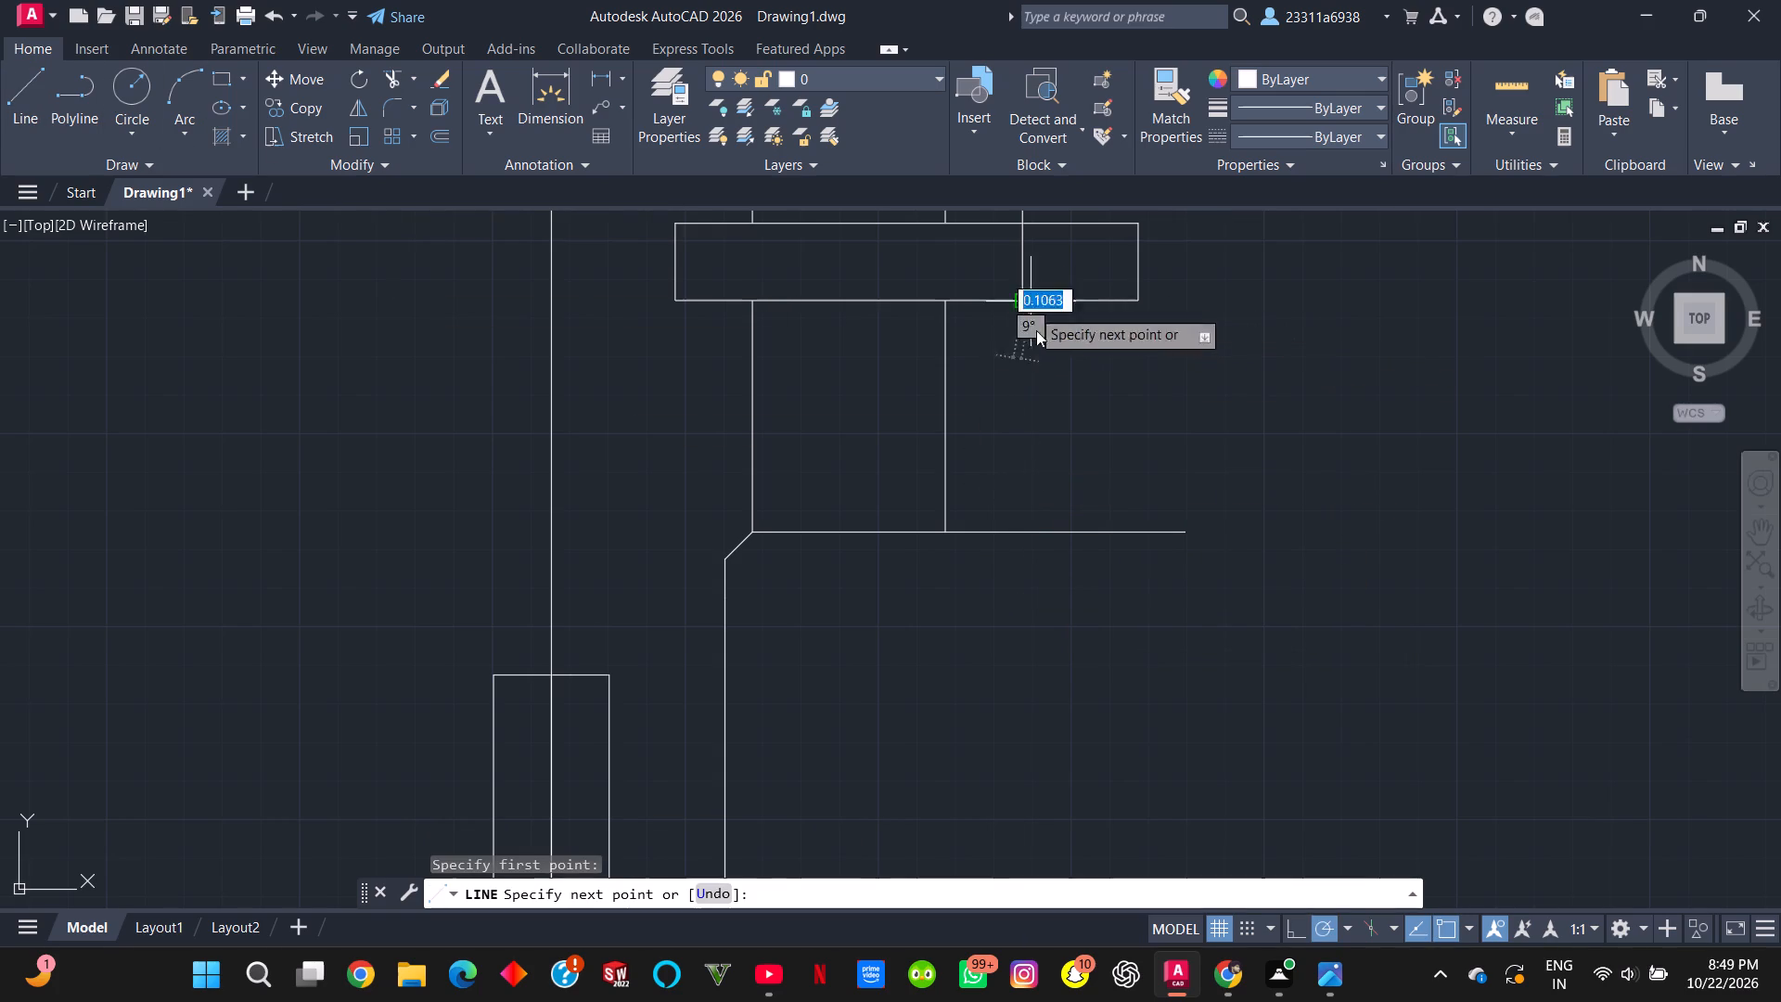
pyautogui.doubleClick(1029, 509)
pyautogui.press('Escape')
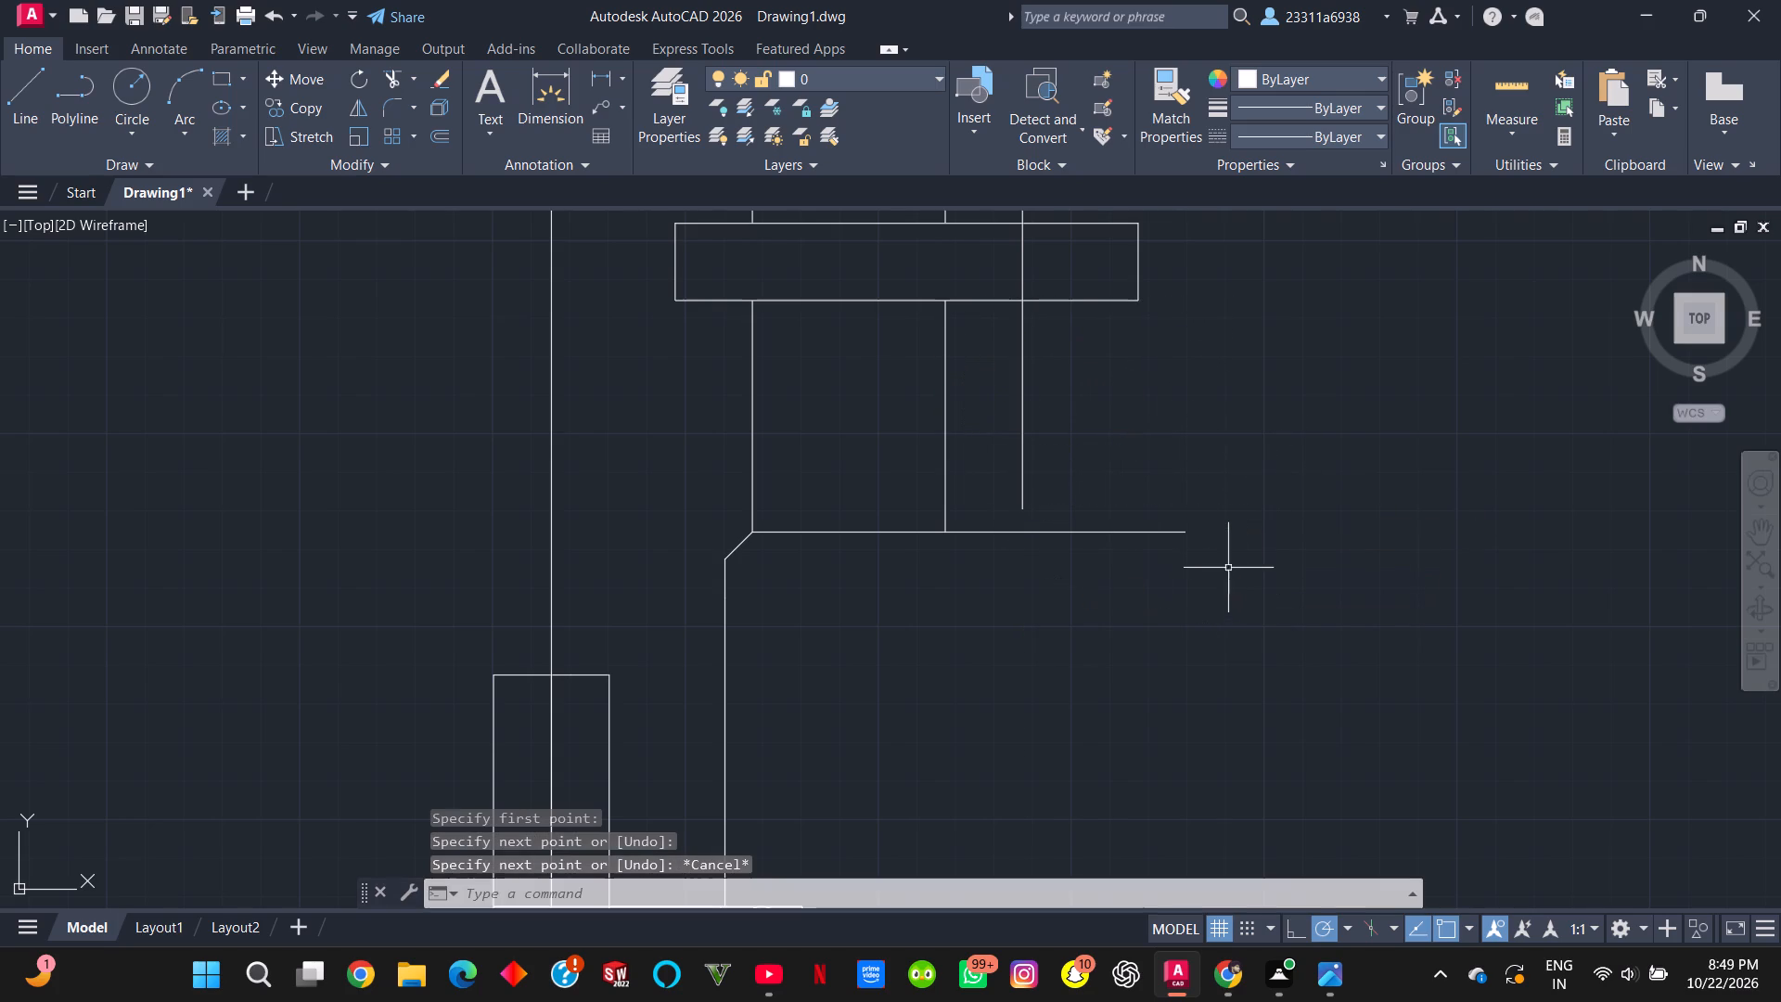
# Trim away the horizontal guide line on both sides of the inner vertical line.
pyautogui.click(692, 895)
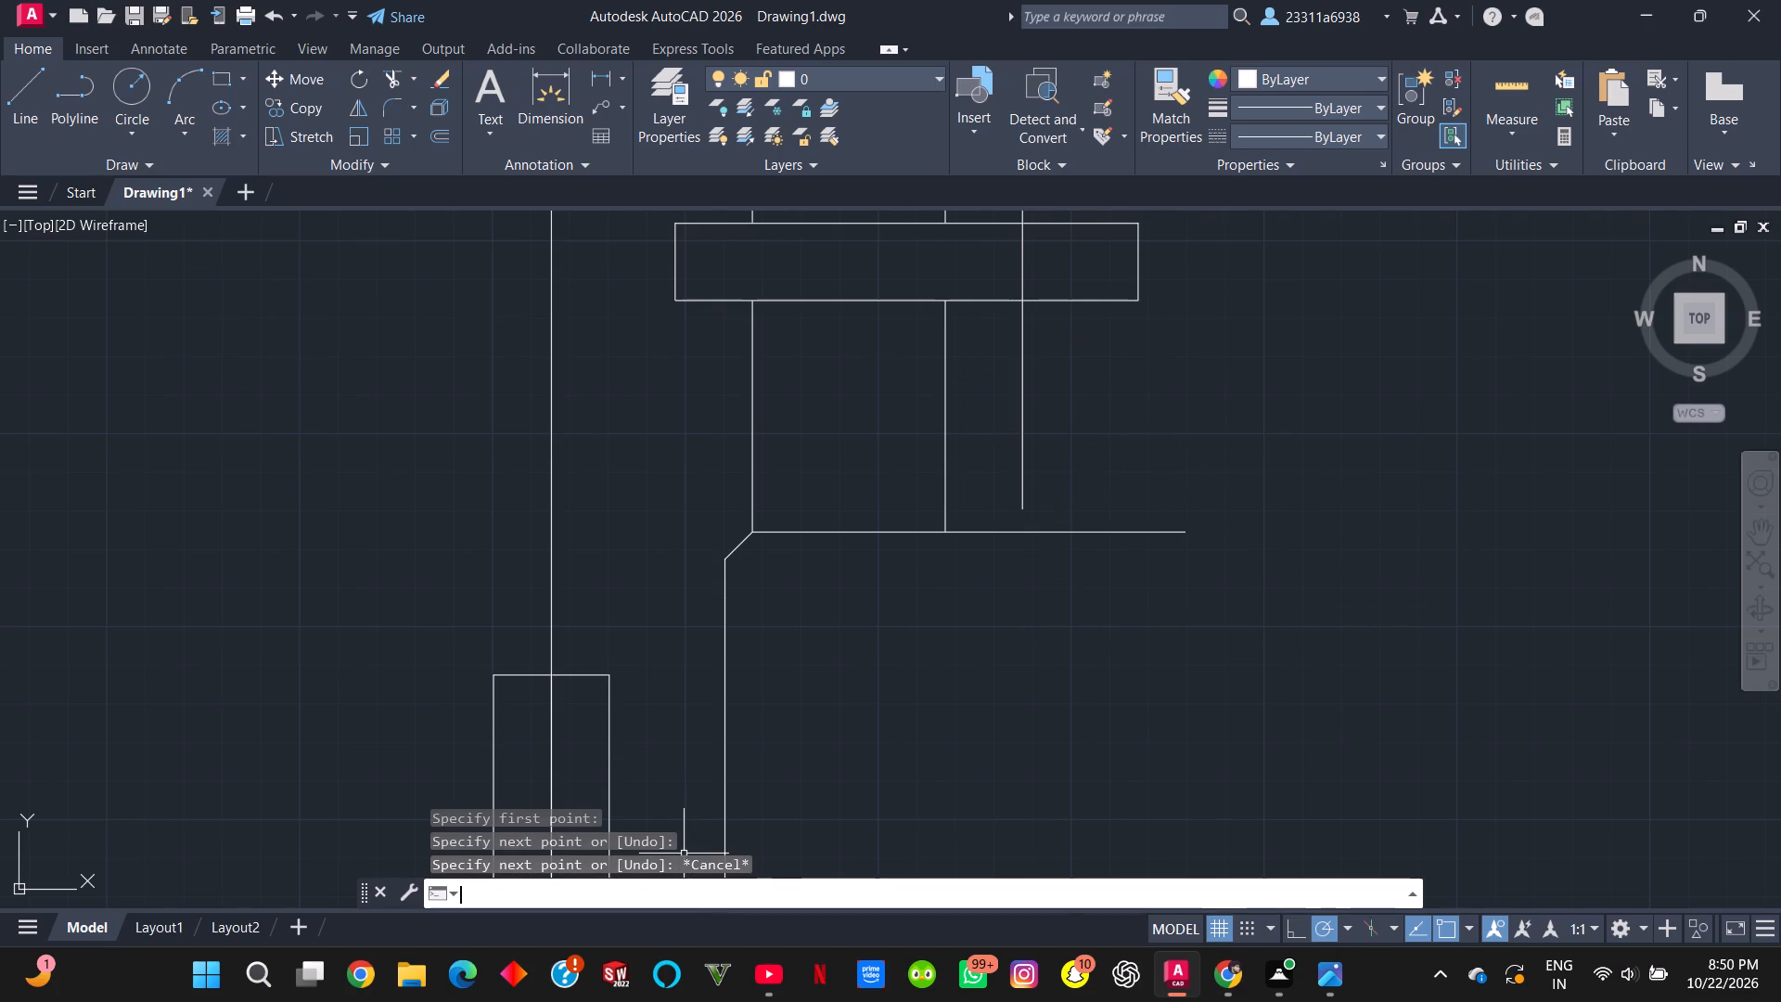
pyautogui.press('t')
pyautogui.press('r')
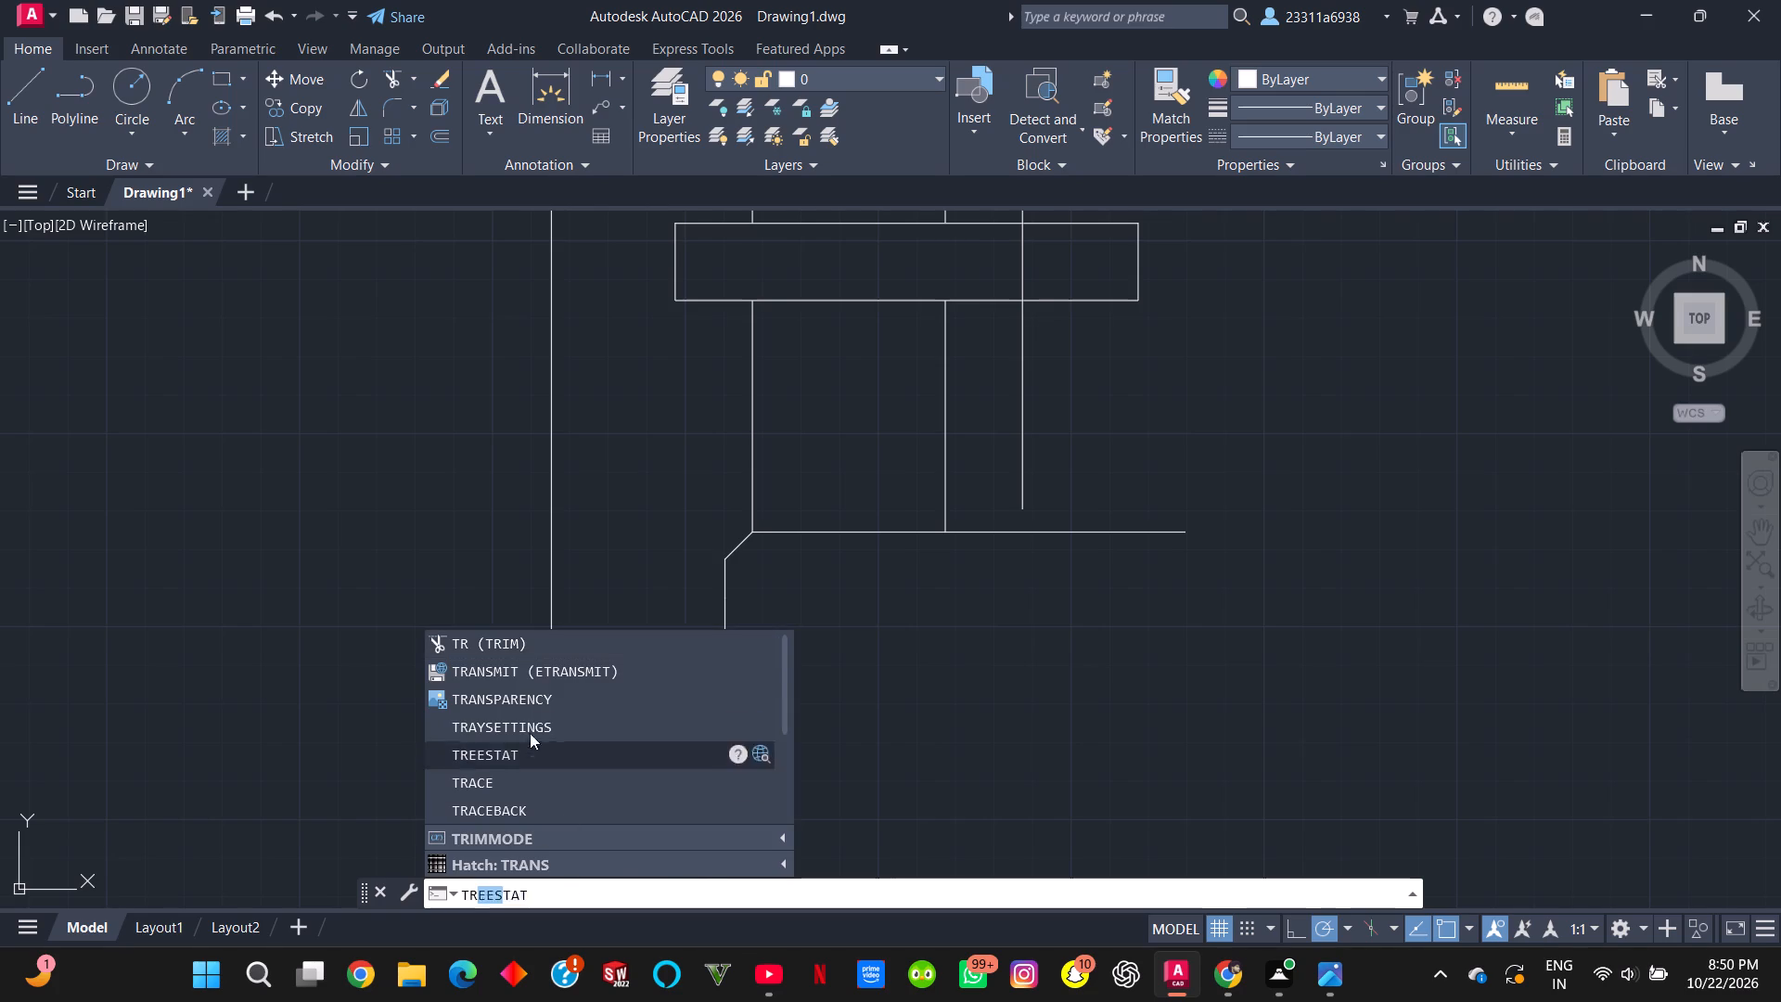
pyautogui.click(554, 649)
pyautogui.moveTo(1151, 501); pyautogui.dragTo(1019, 588)
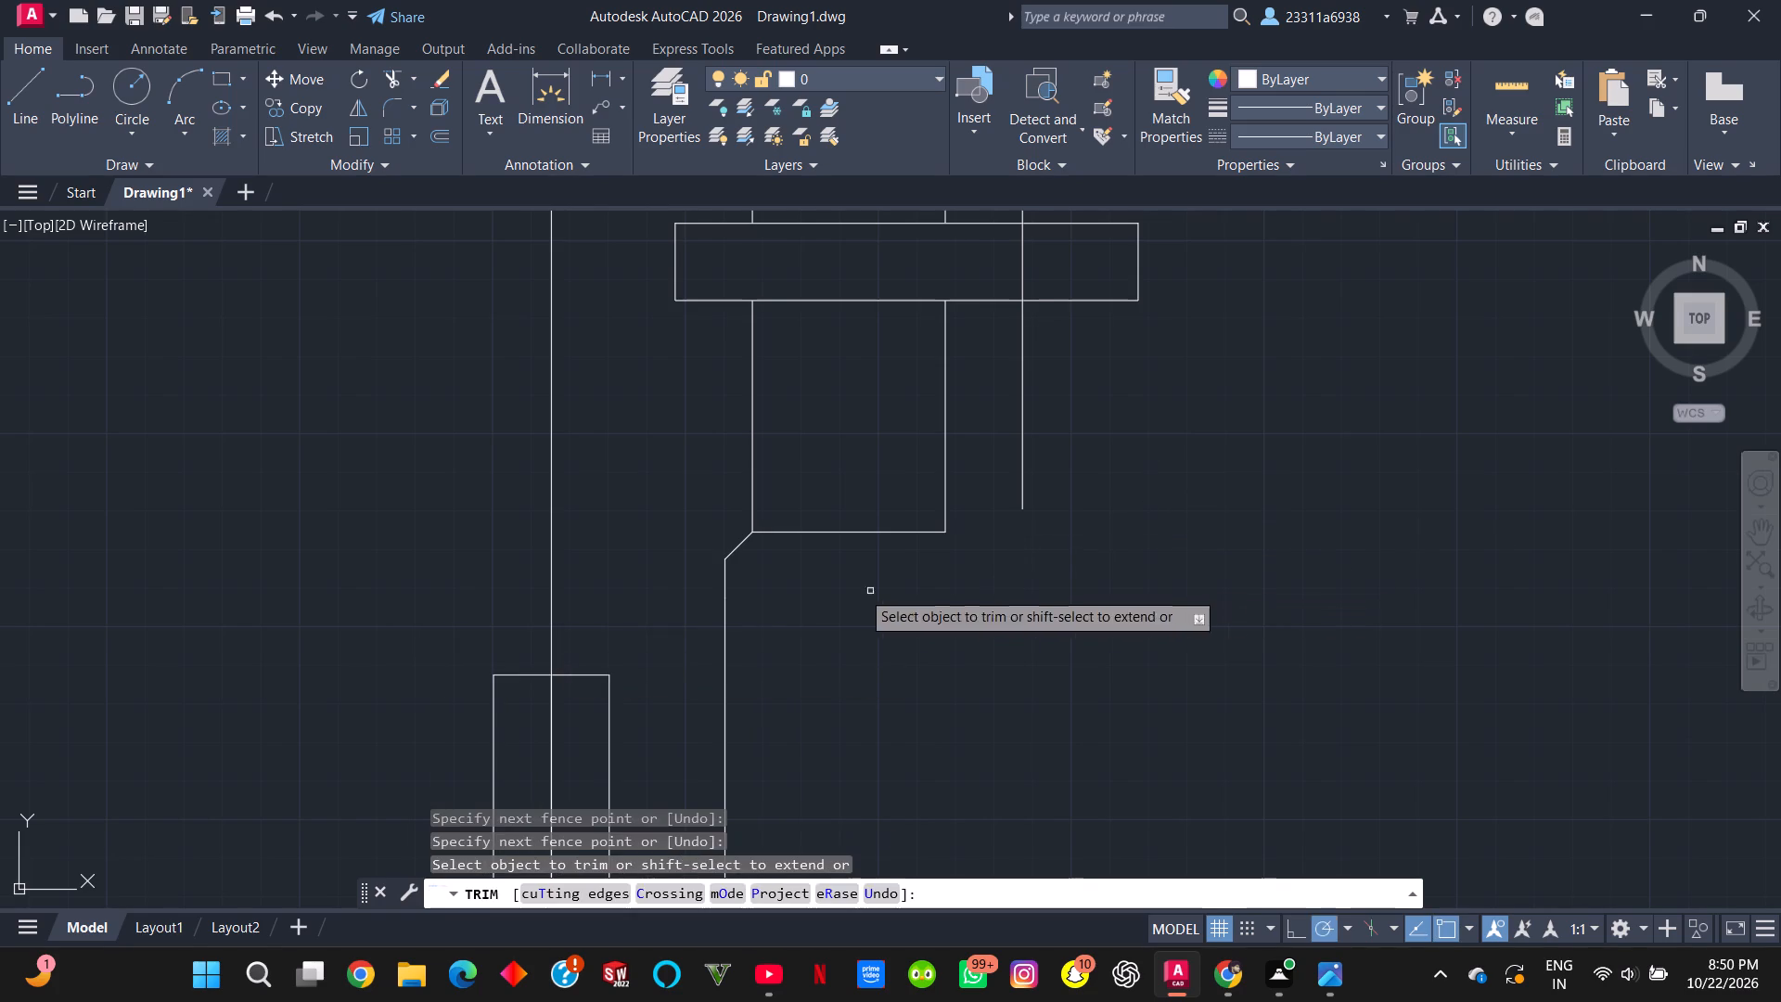
pyautogui.moveTo(840, 517); pyautogui.dragTo(844, 616)
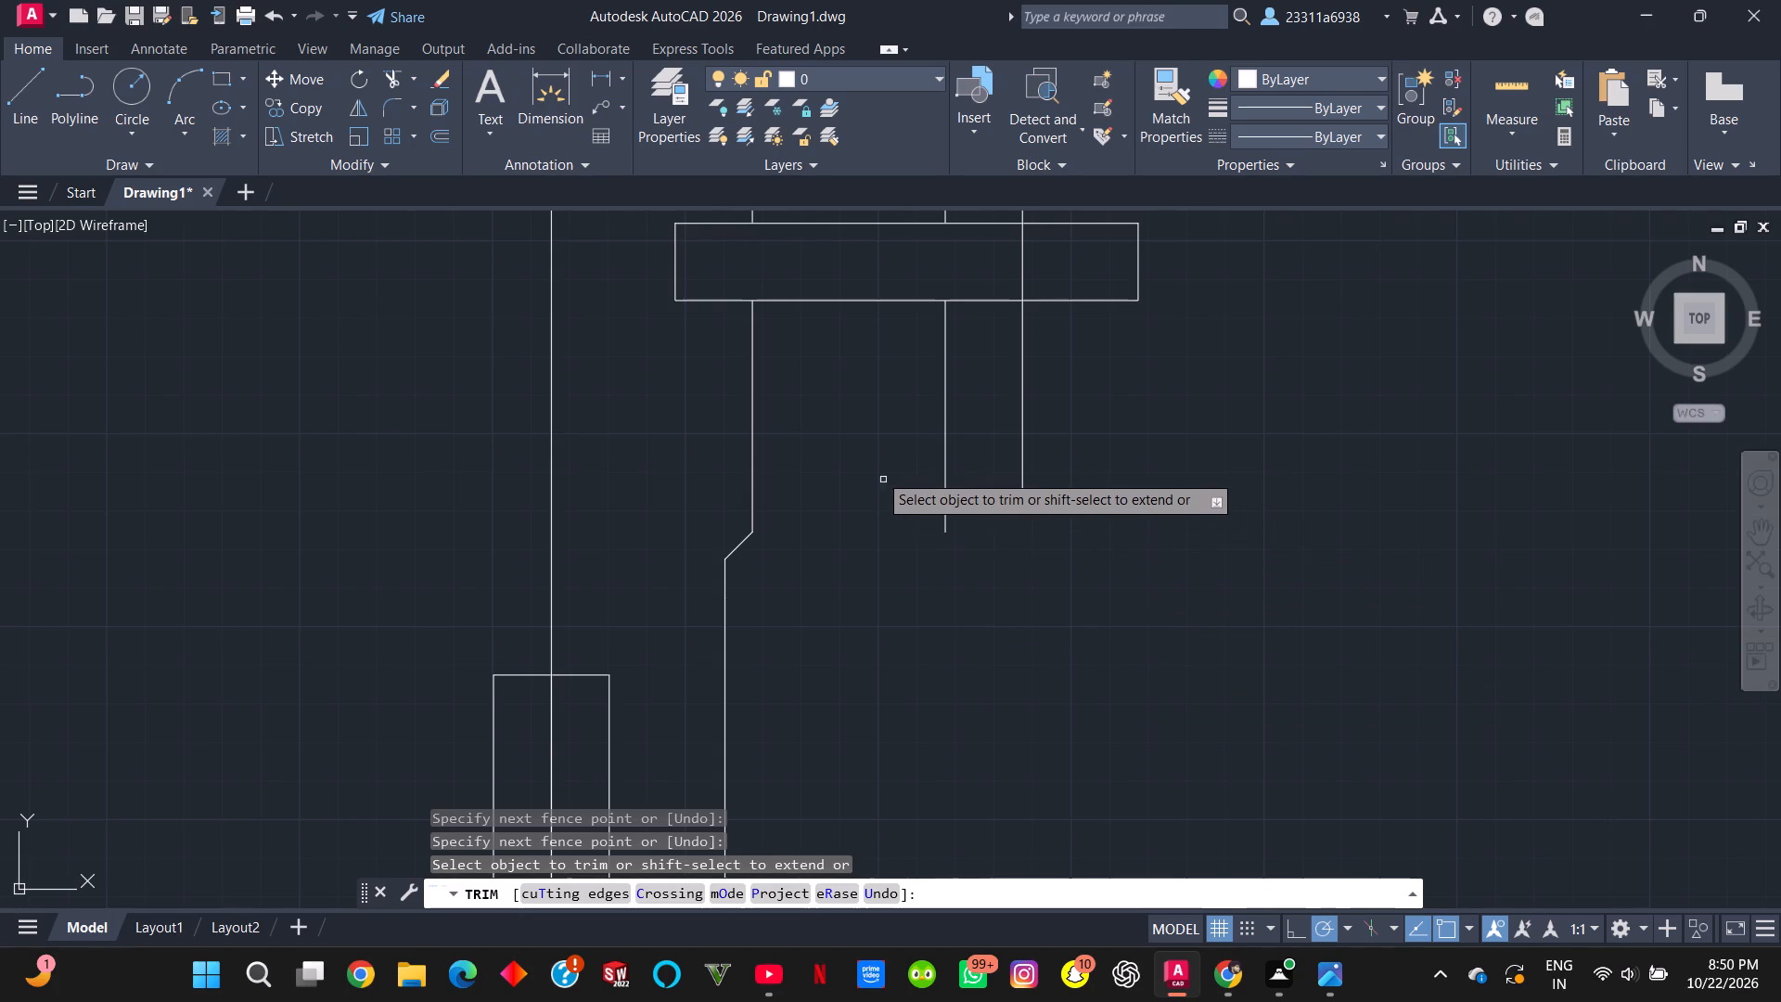
# Draw a 6-unit line sloping down and outward at 45° from the lower end of the outer vertical line.
pyautogui.click(22, 121)
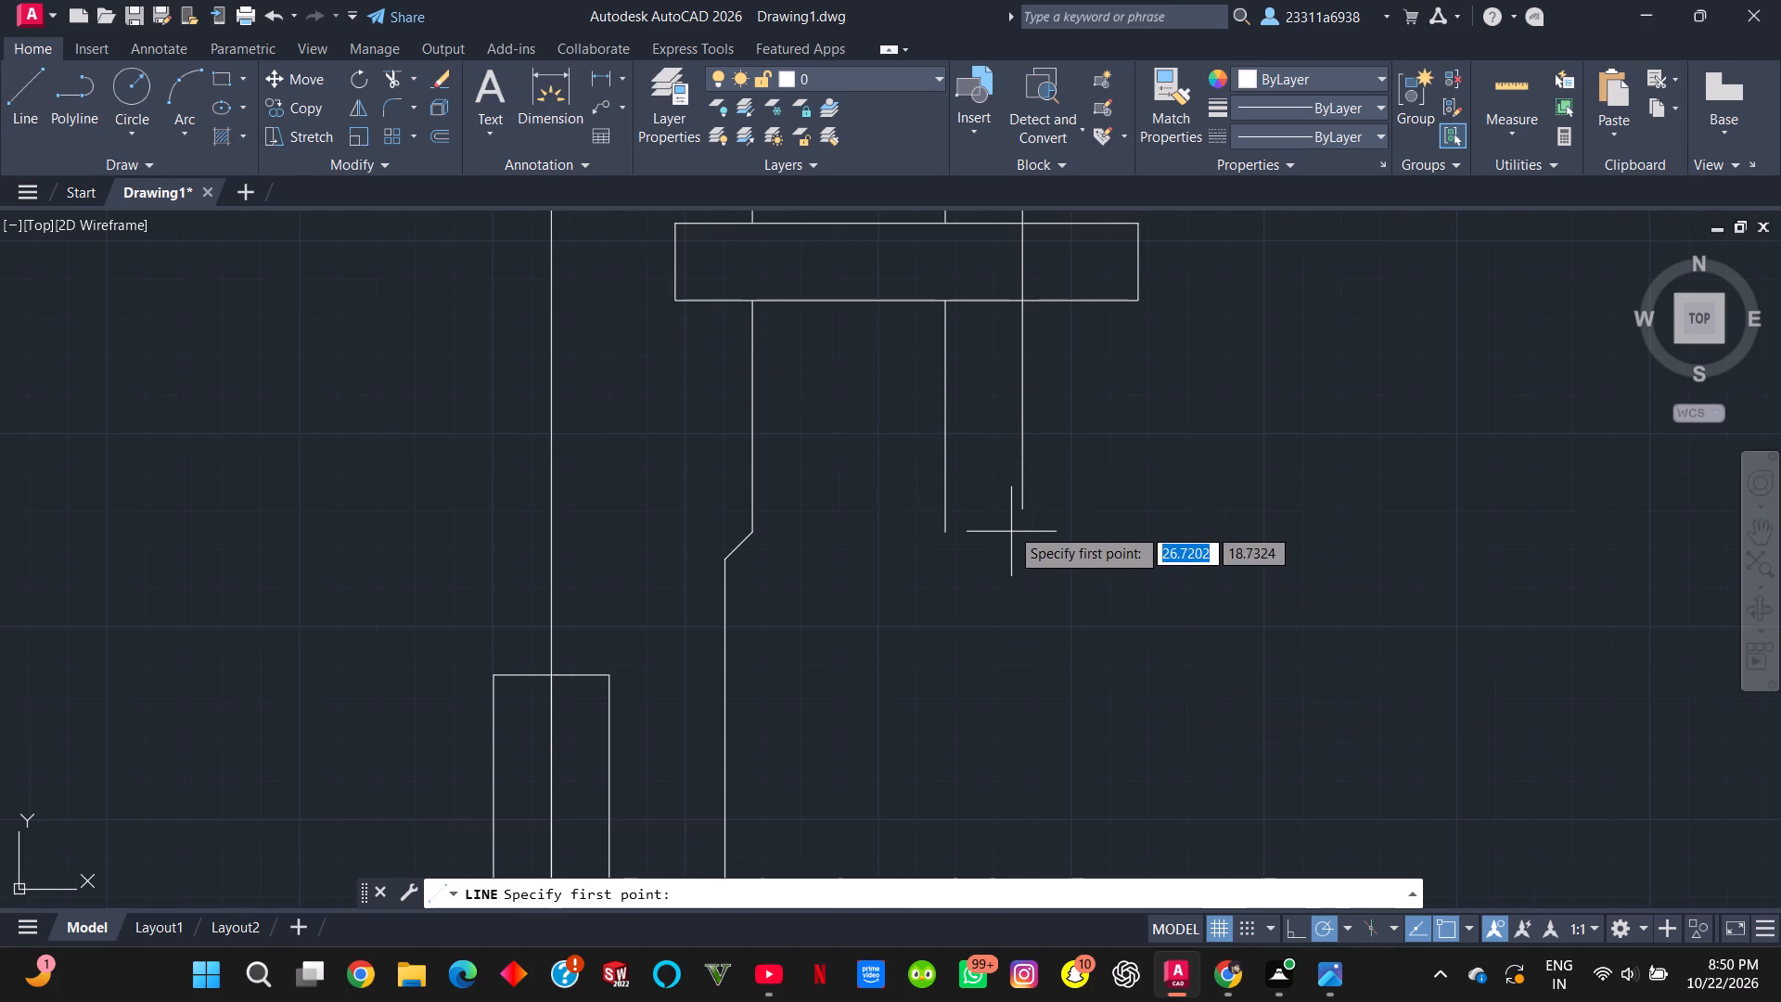
pyautogui.click(1023, 509)
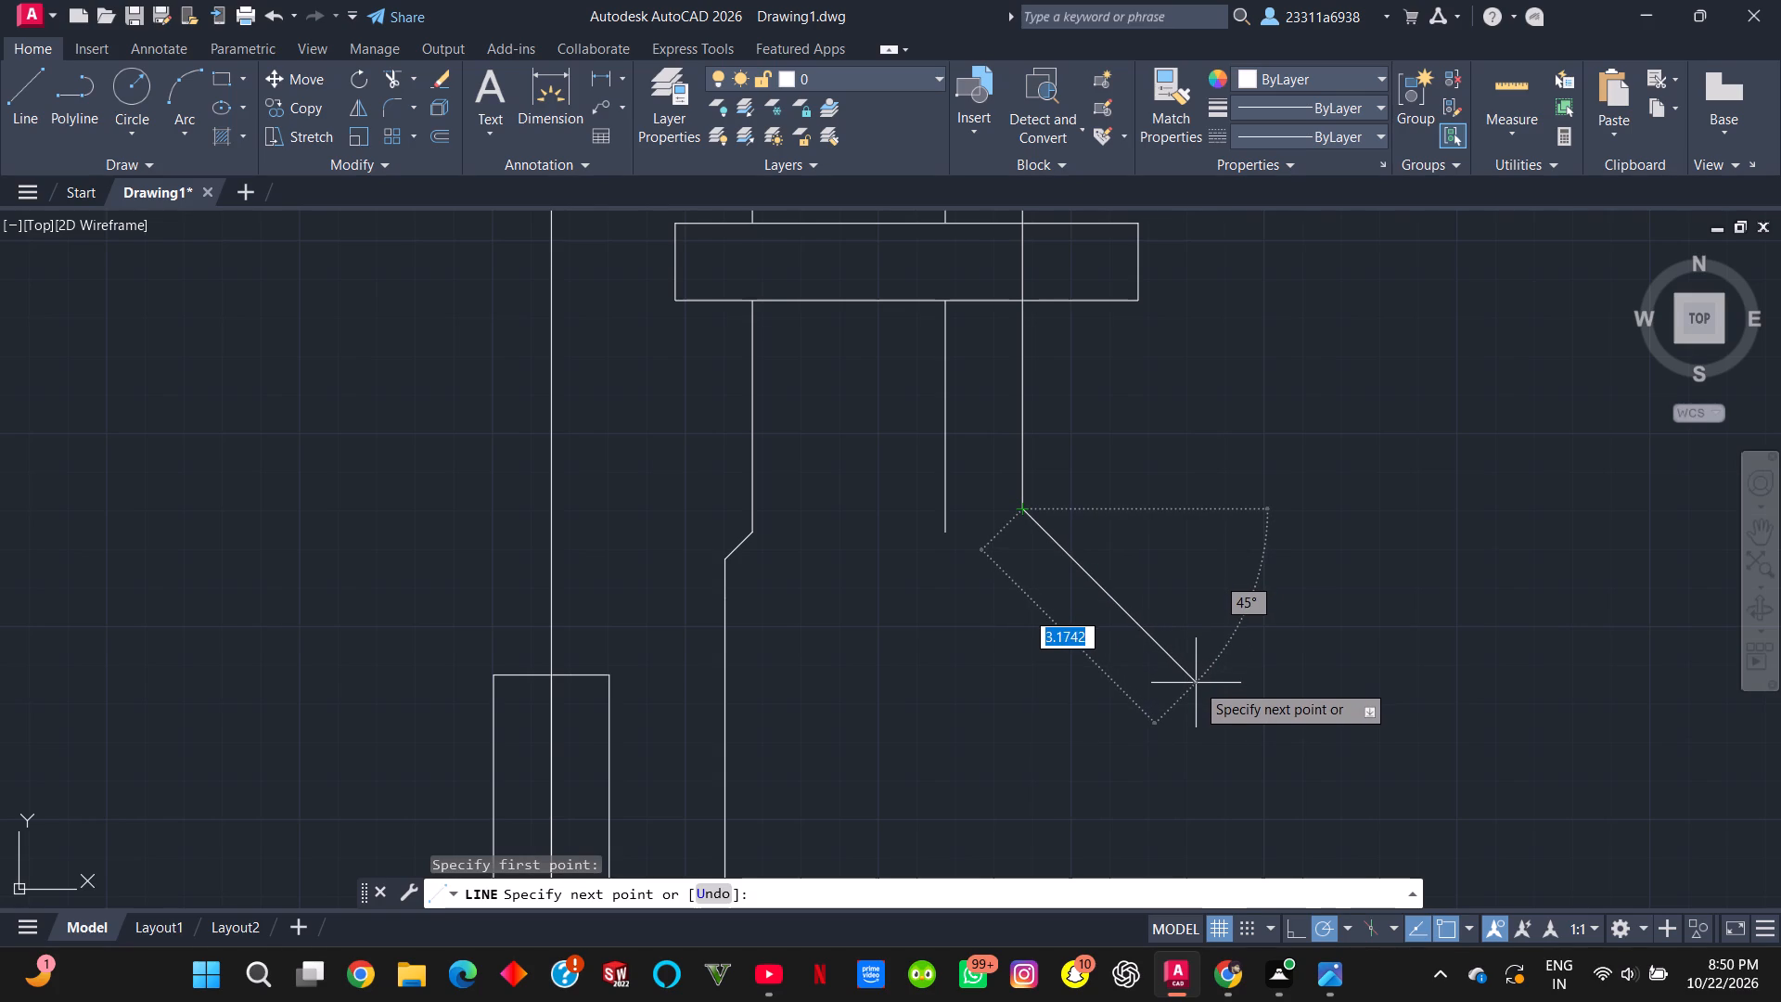
pyautogui.press('6')
pyautogui.press('Return')
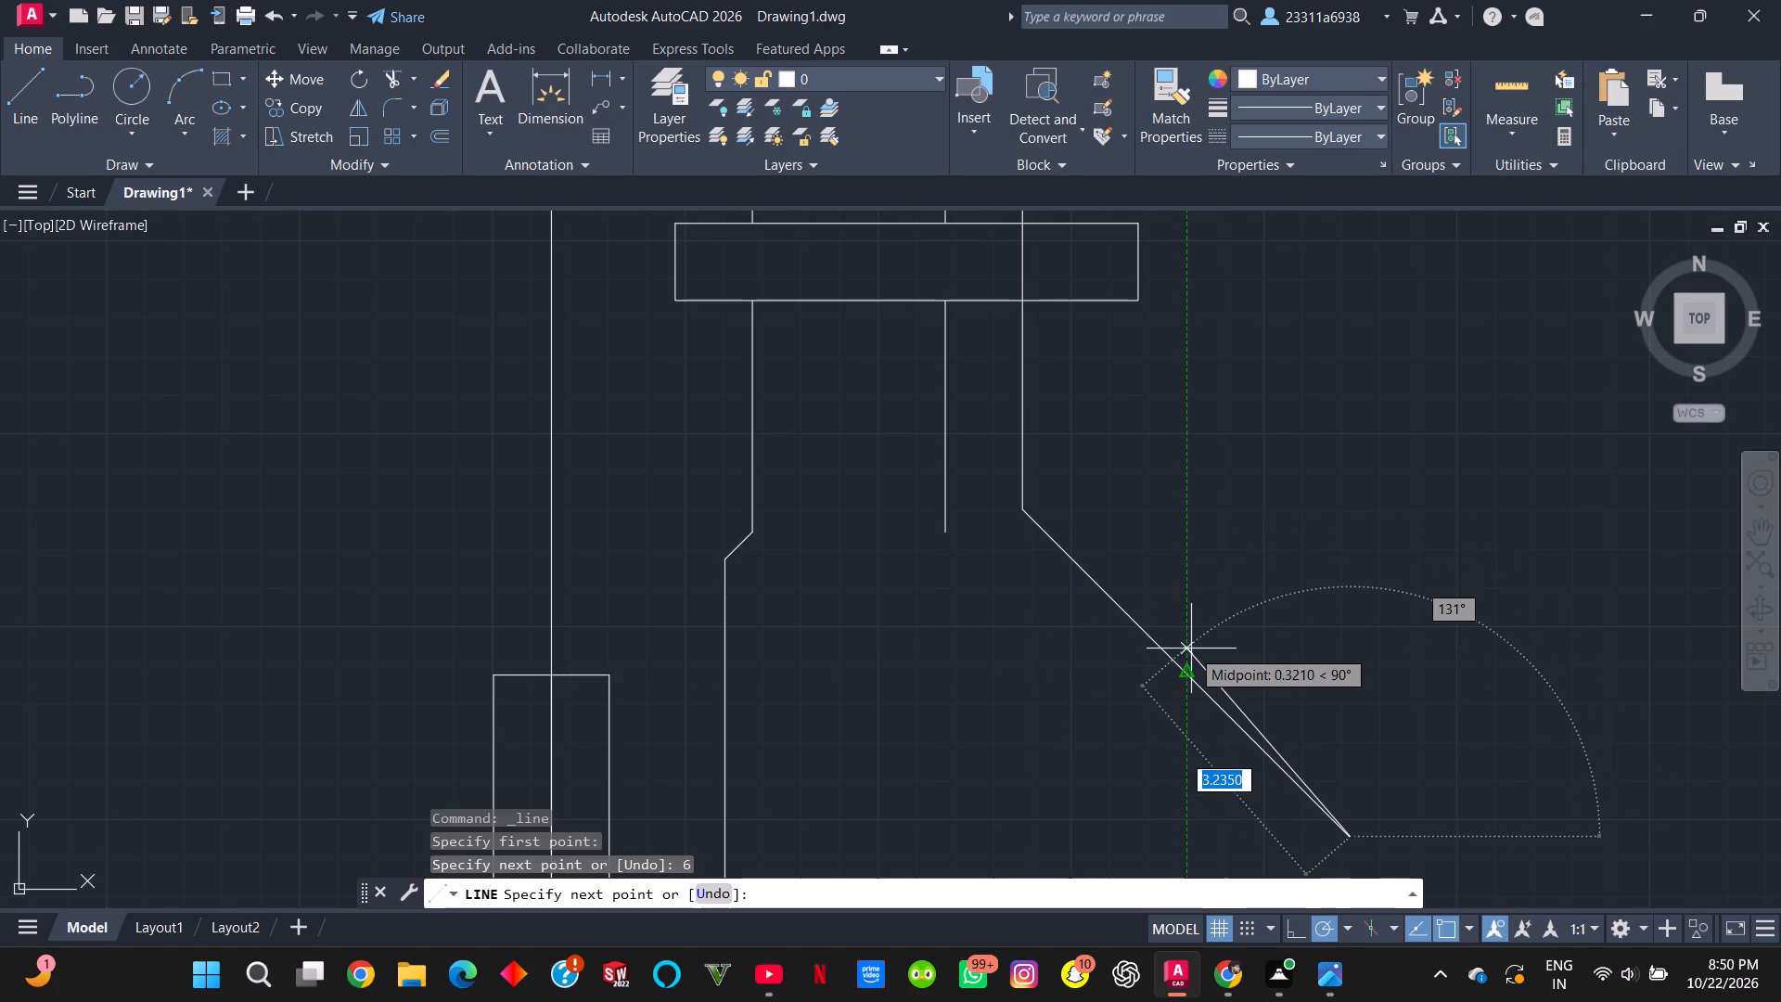
pyautogui.press('Escape')
# Draw a parallel 6-unit line at 45° from the inner vertical line's lower end, continuing into a horizontal line outward to the right.
pyautogui.scroll(-1, 964, 751)
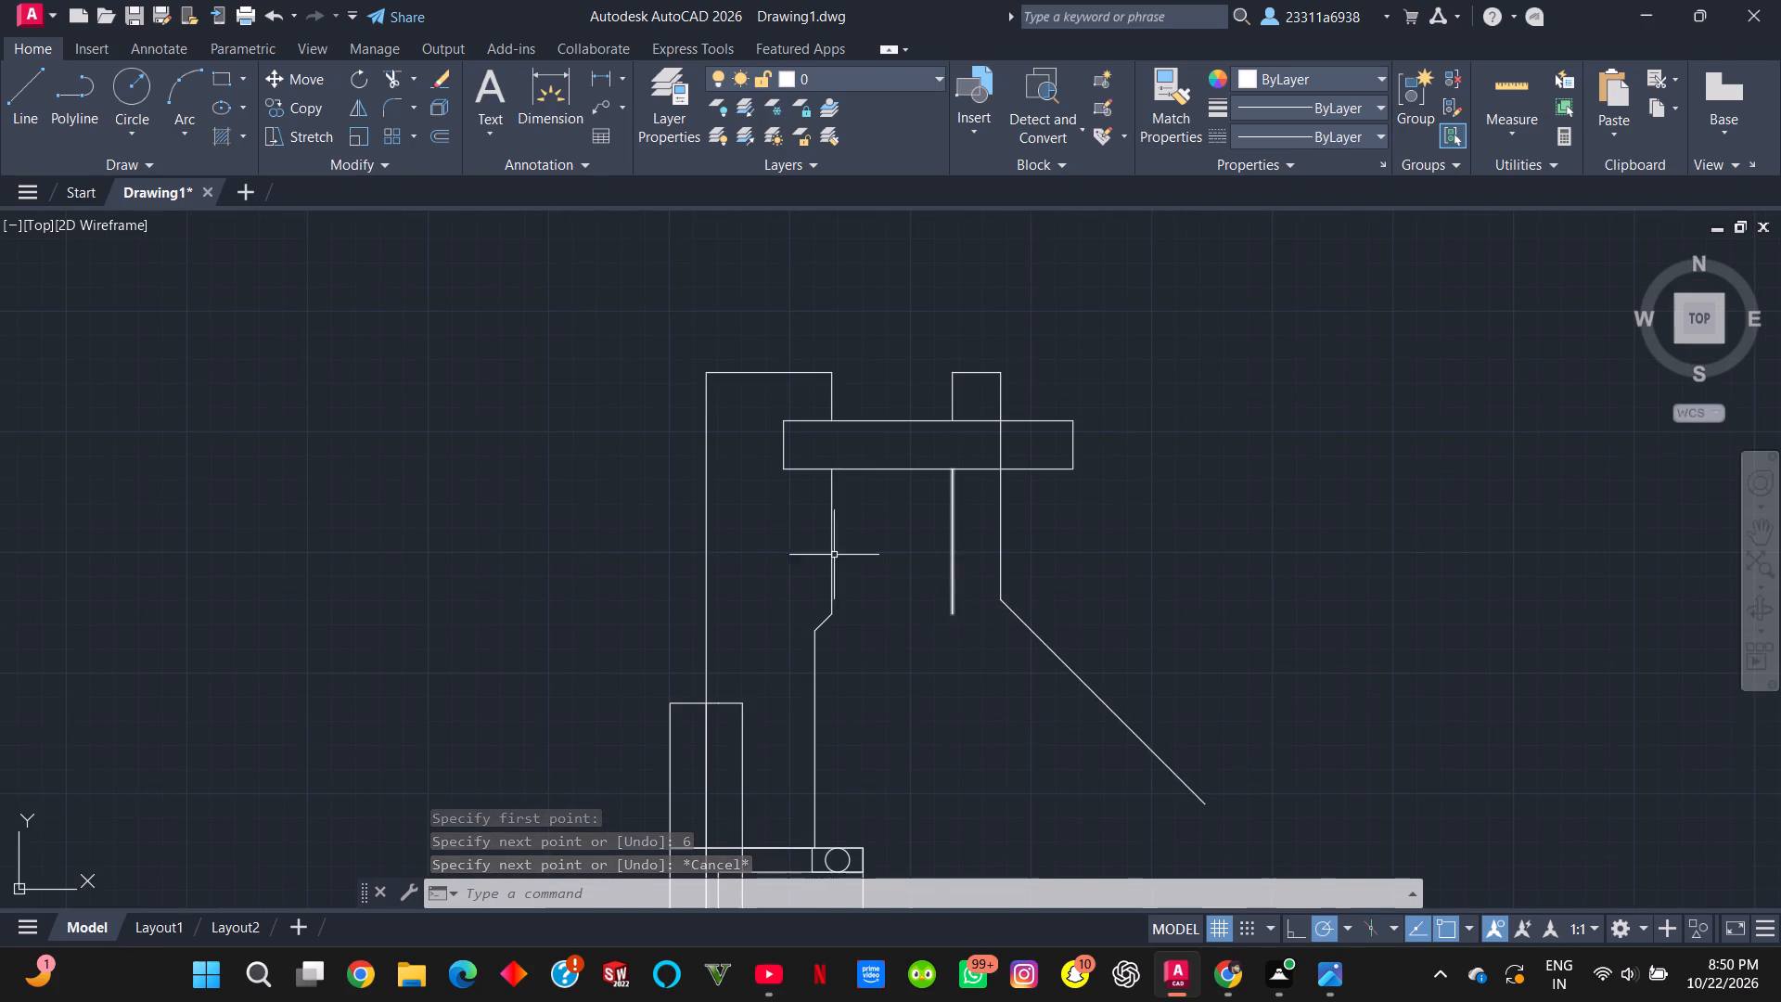
pyautogui.click(32, 87)
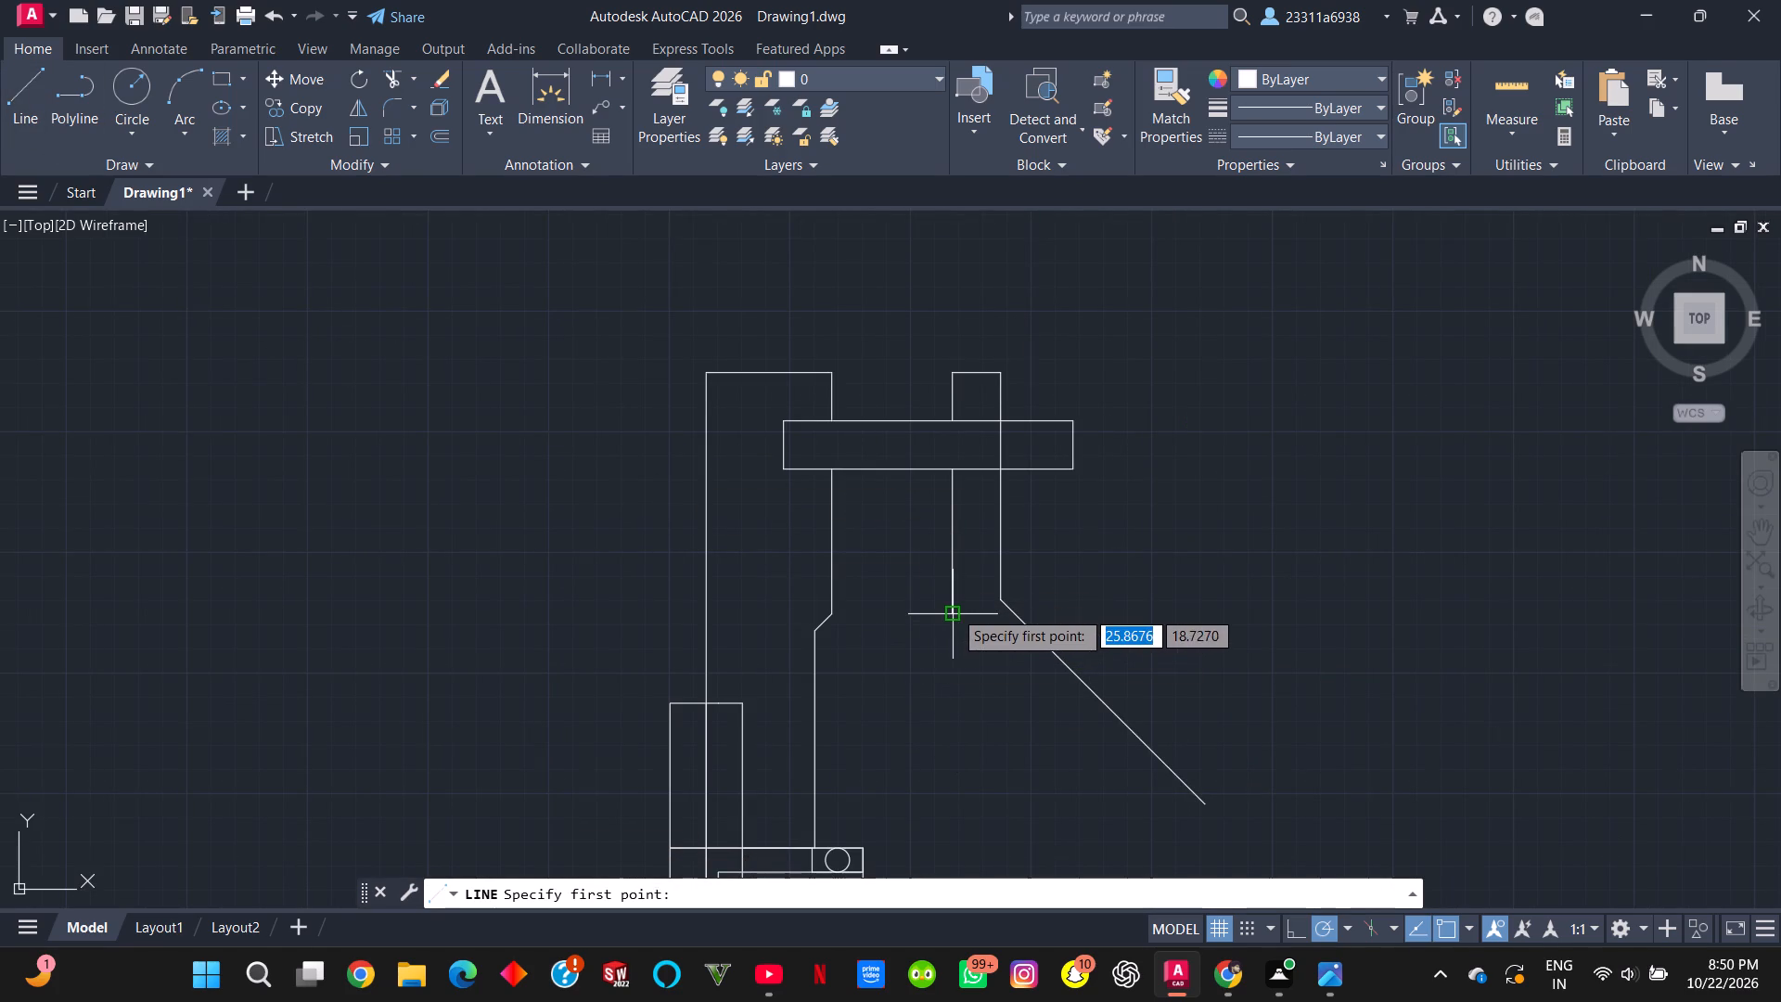
pyautogui.click(954, 610)
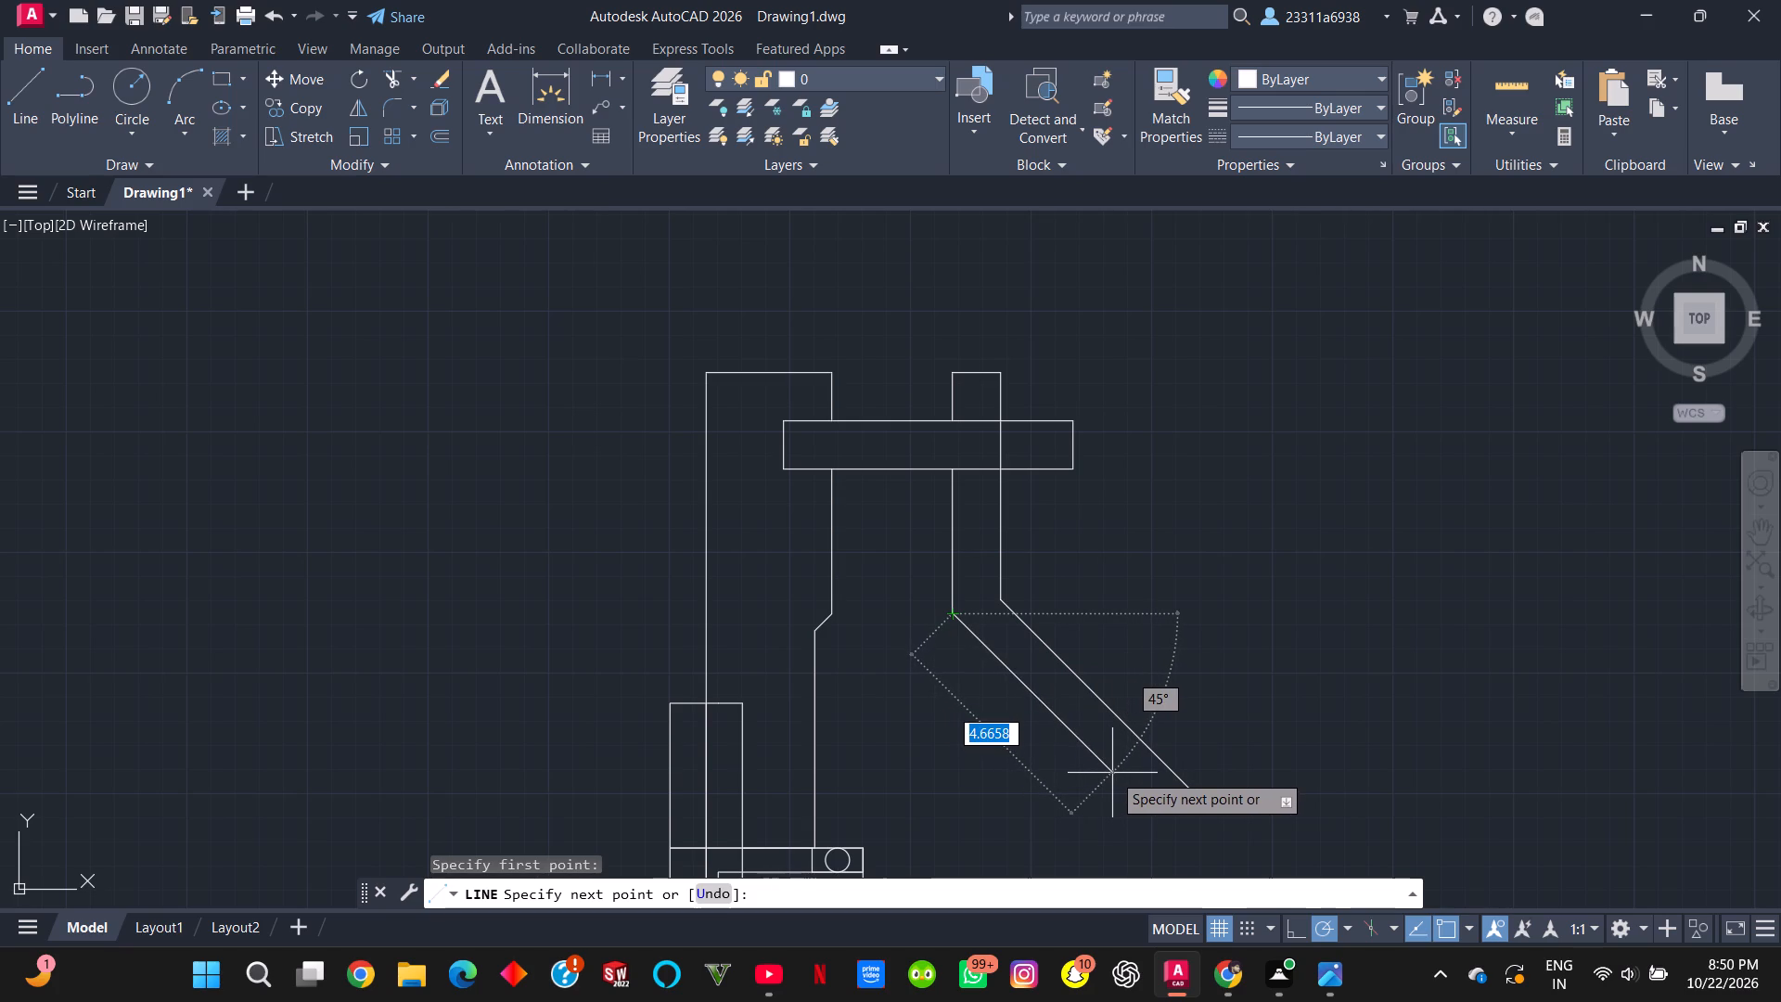
pyautogui.press('6')
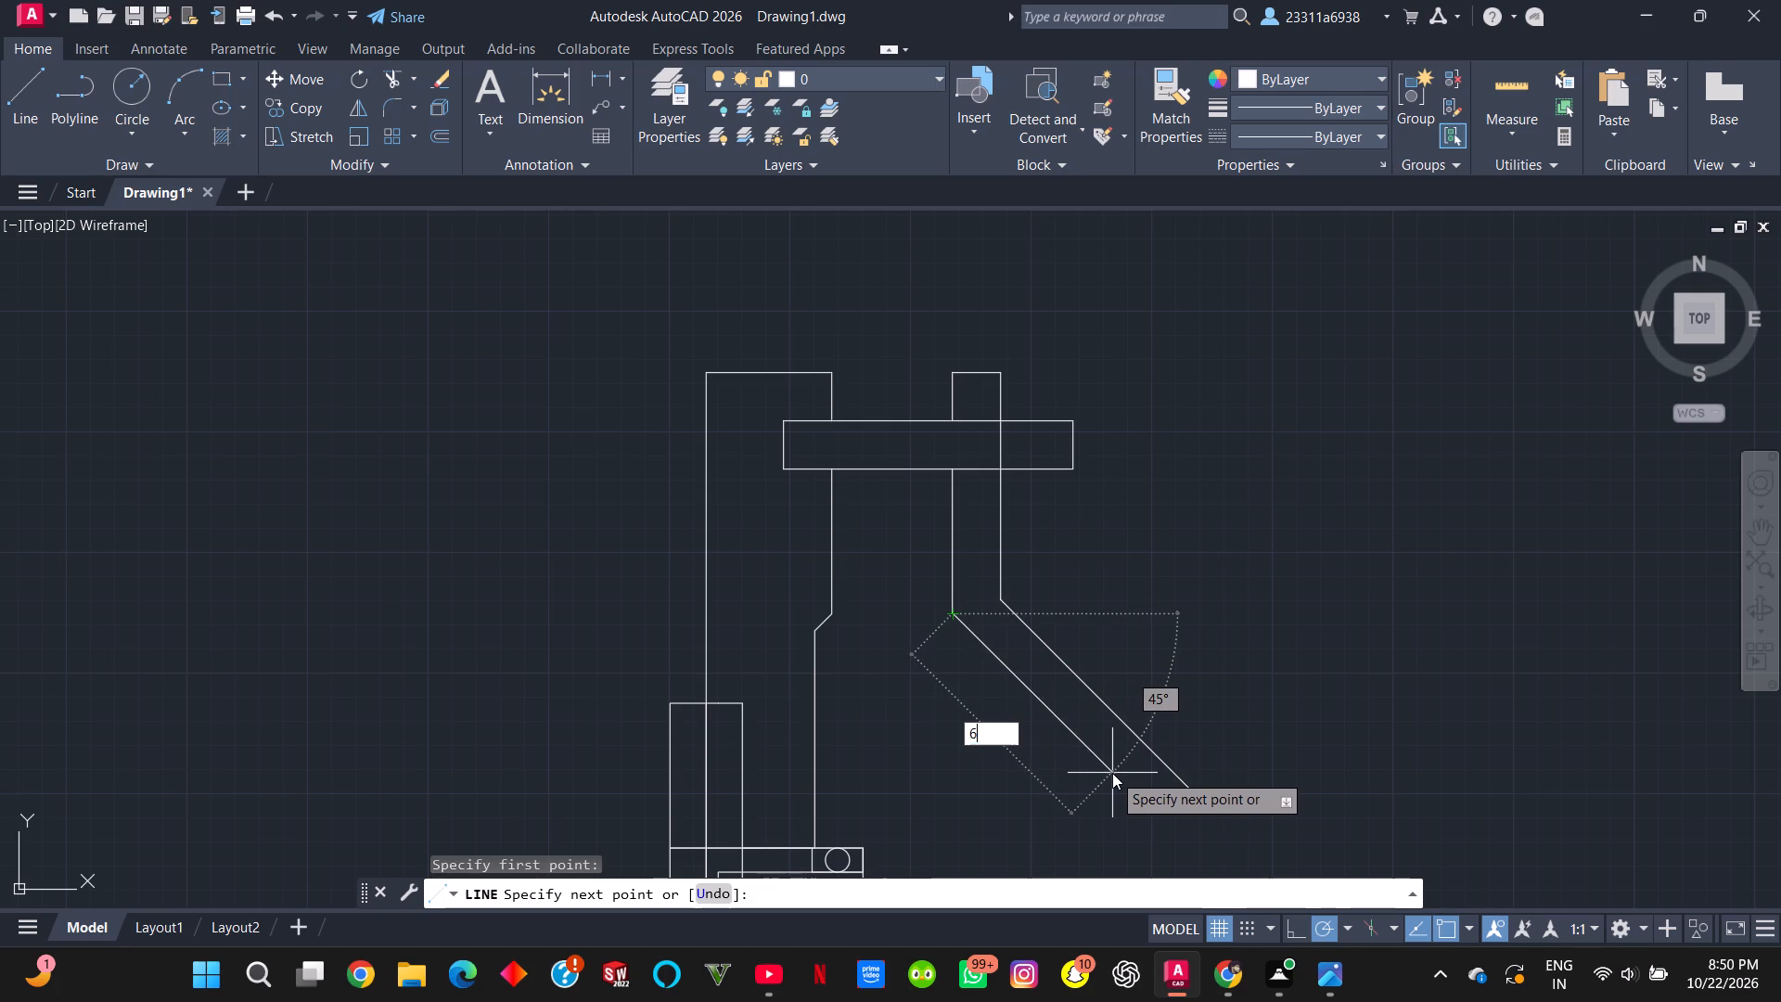
pyautogui.press('Return')
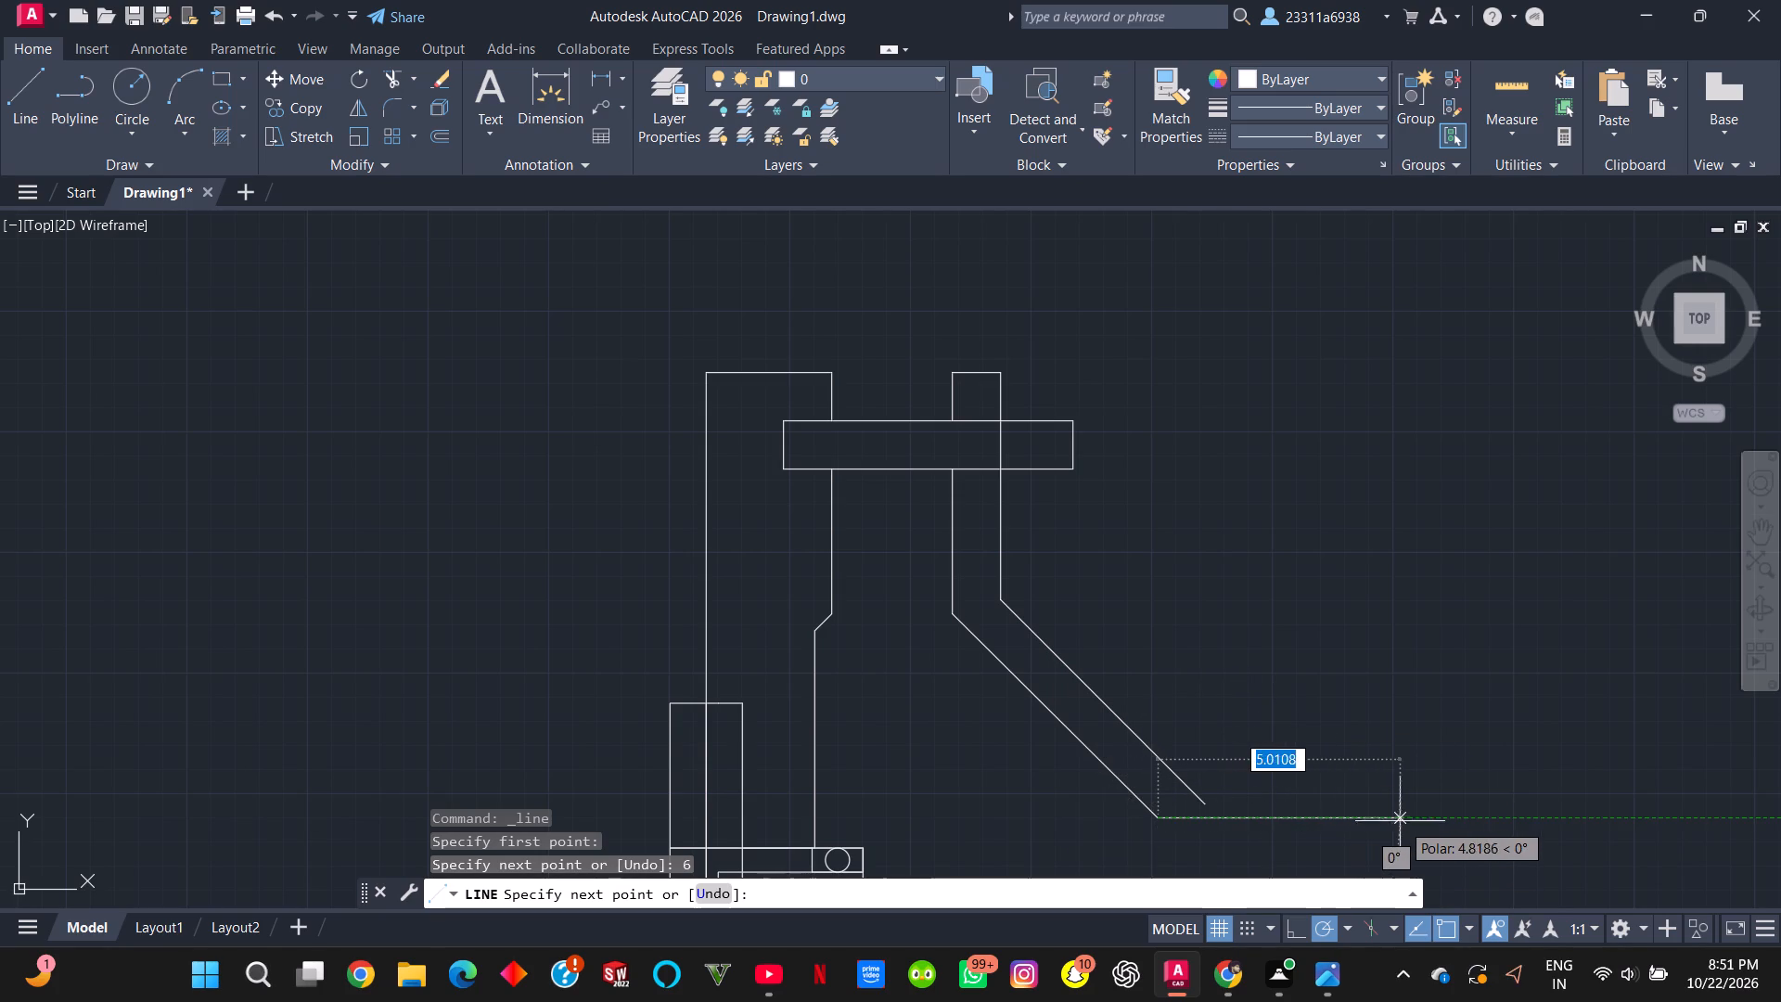
pyautogui.click(1443, 818)
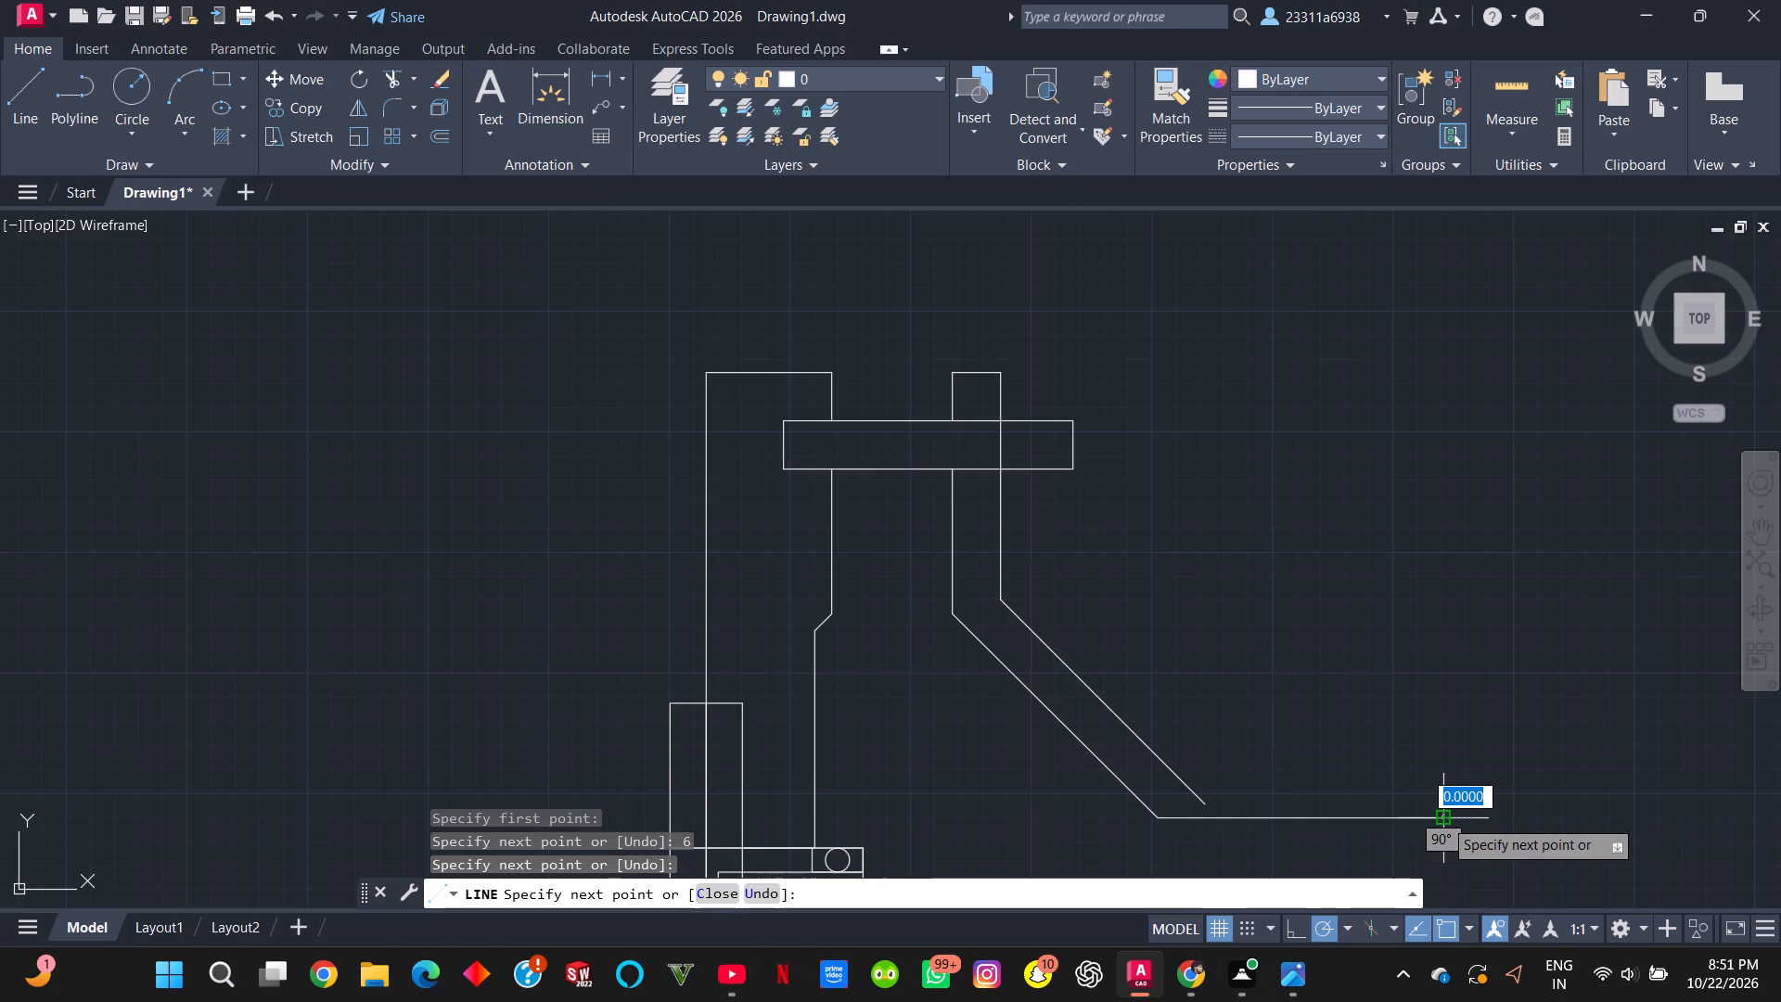
pyautogui.press('Escape')
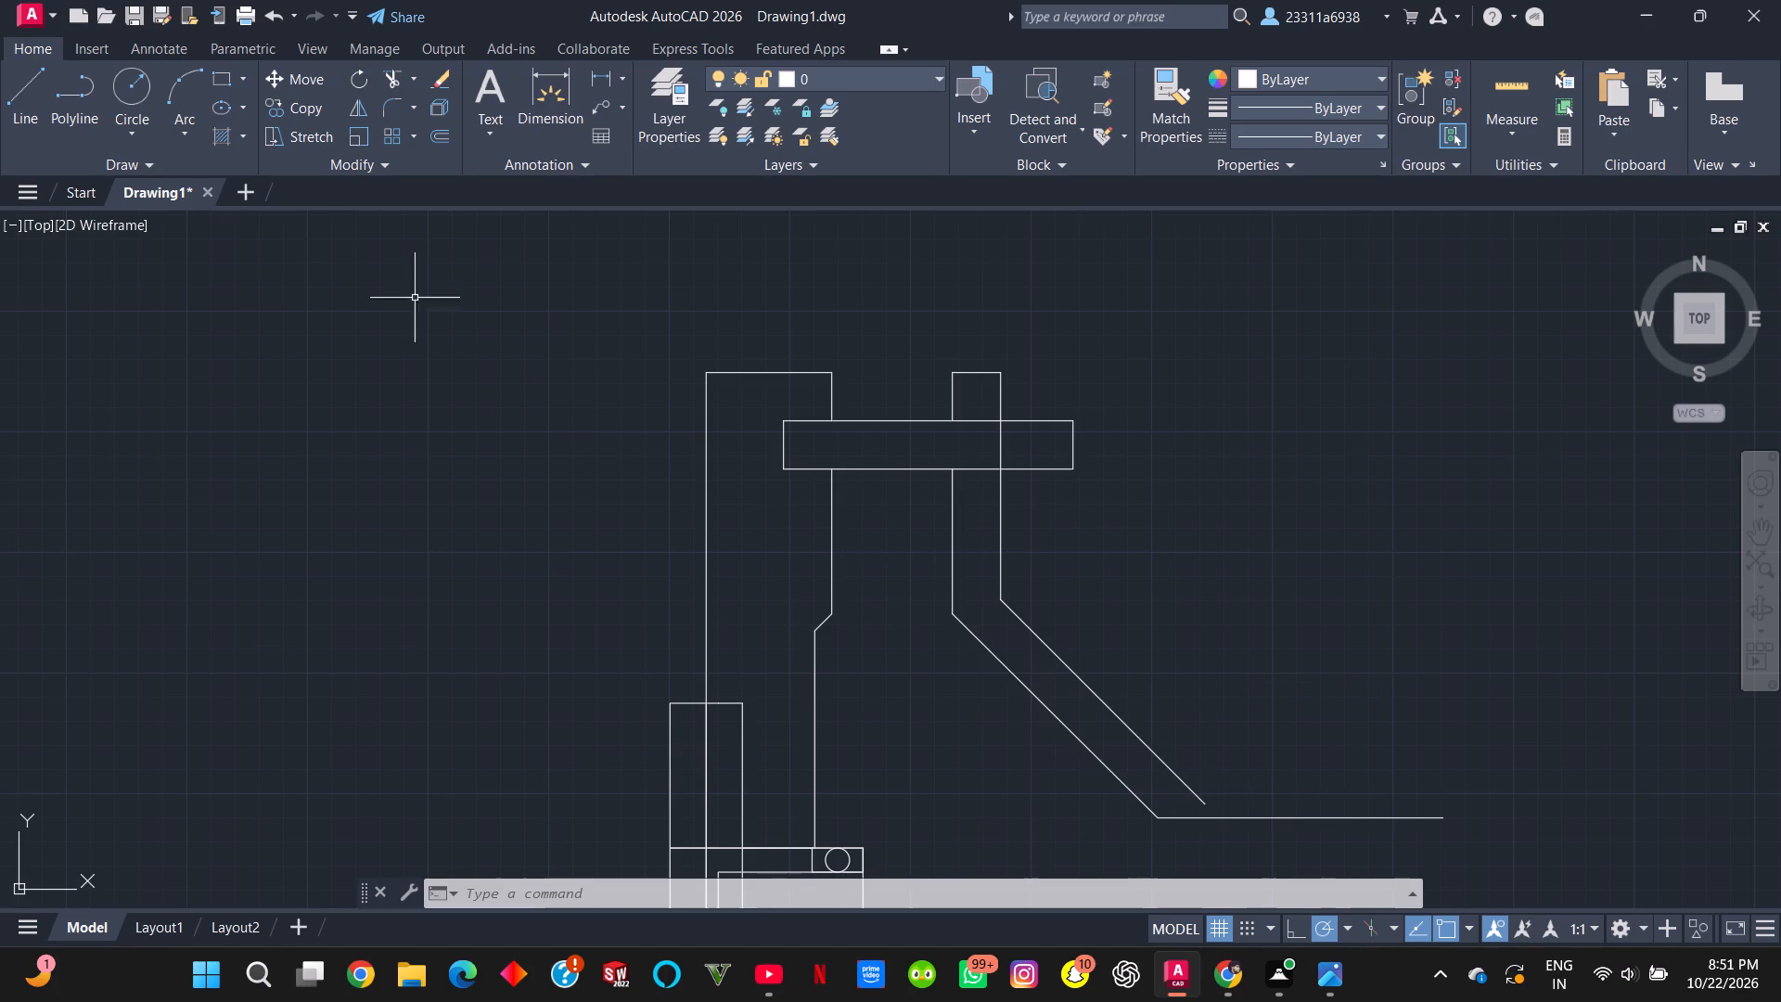
# Extend the outer sloped line at 45° with a short line down to the horizontal line.
pyautogui.scroll(-2, 1221, 799)
pyautogui.scroll(5, 1221, 799)
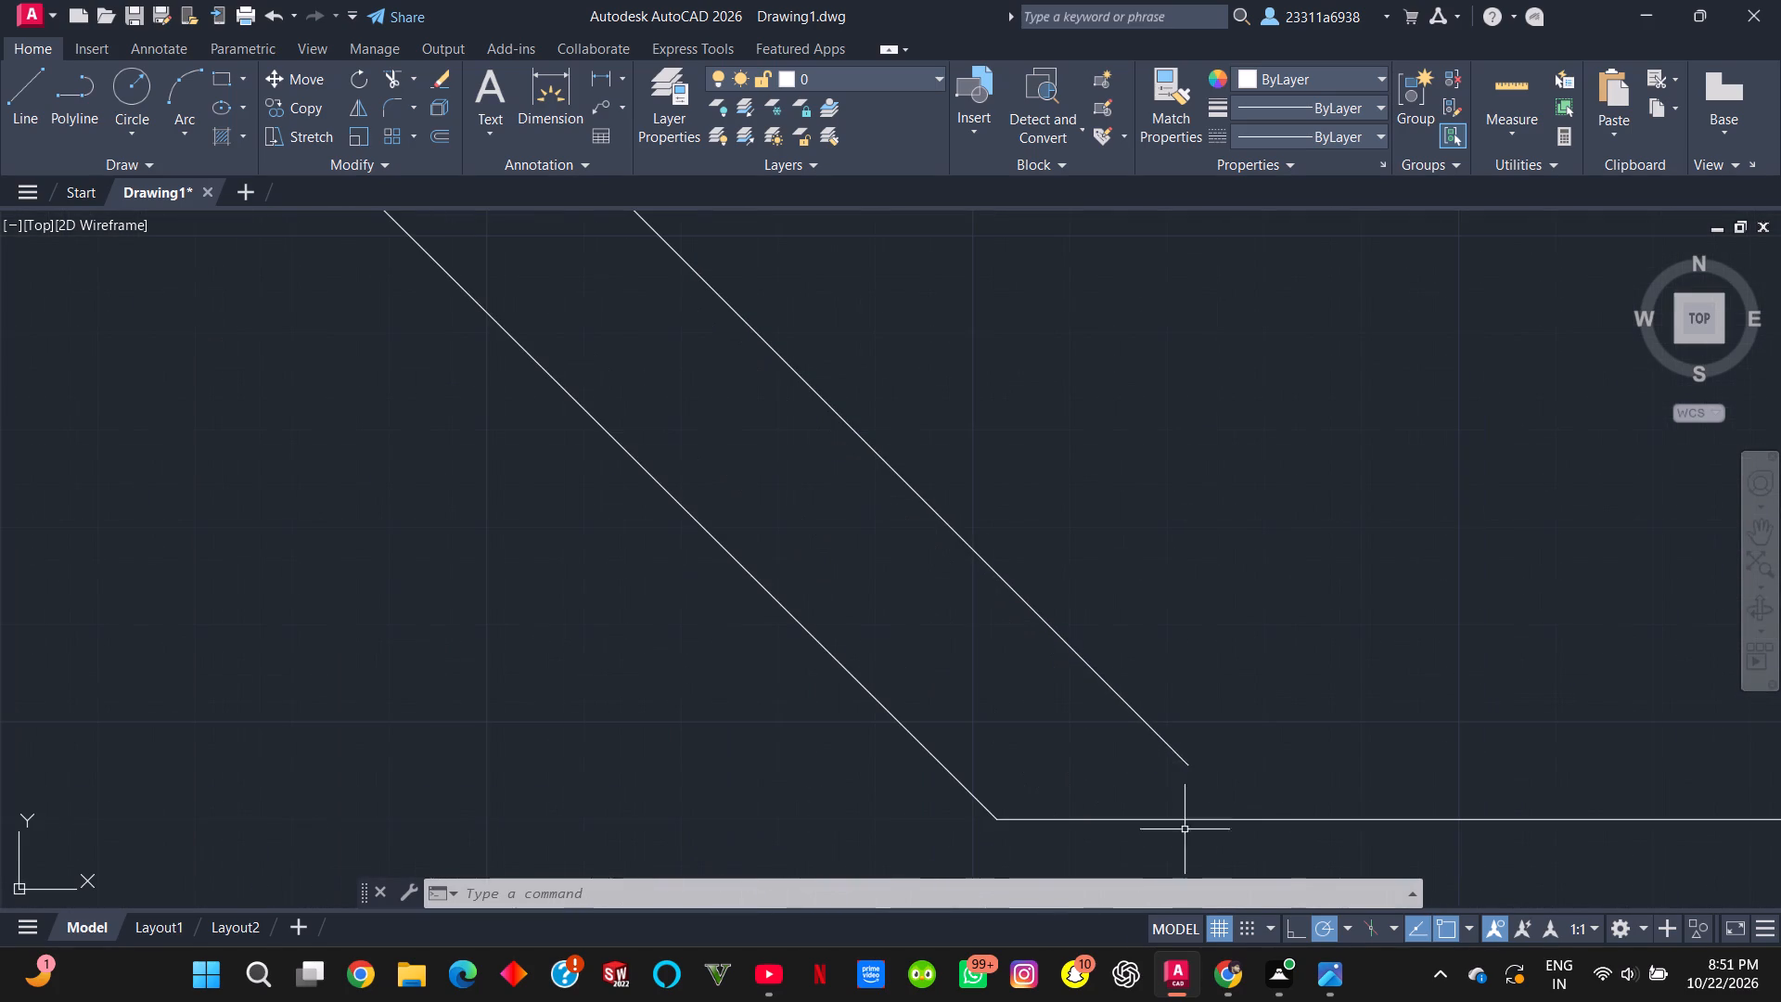
pyautogui.click(32, 81)
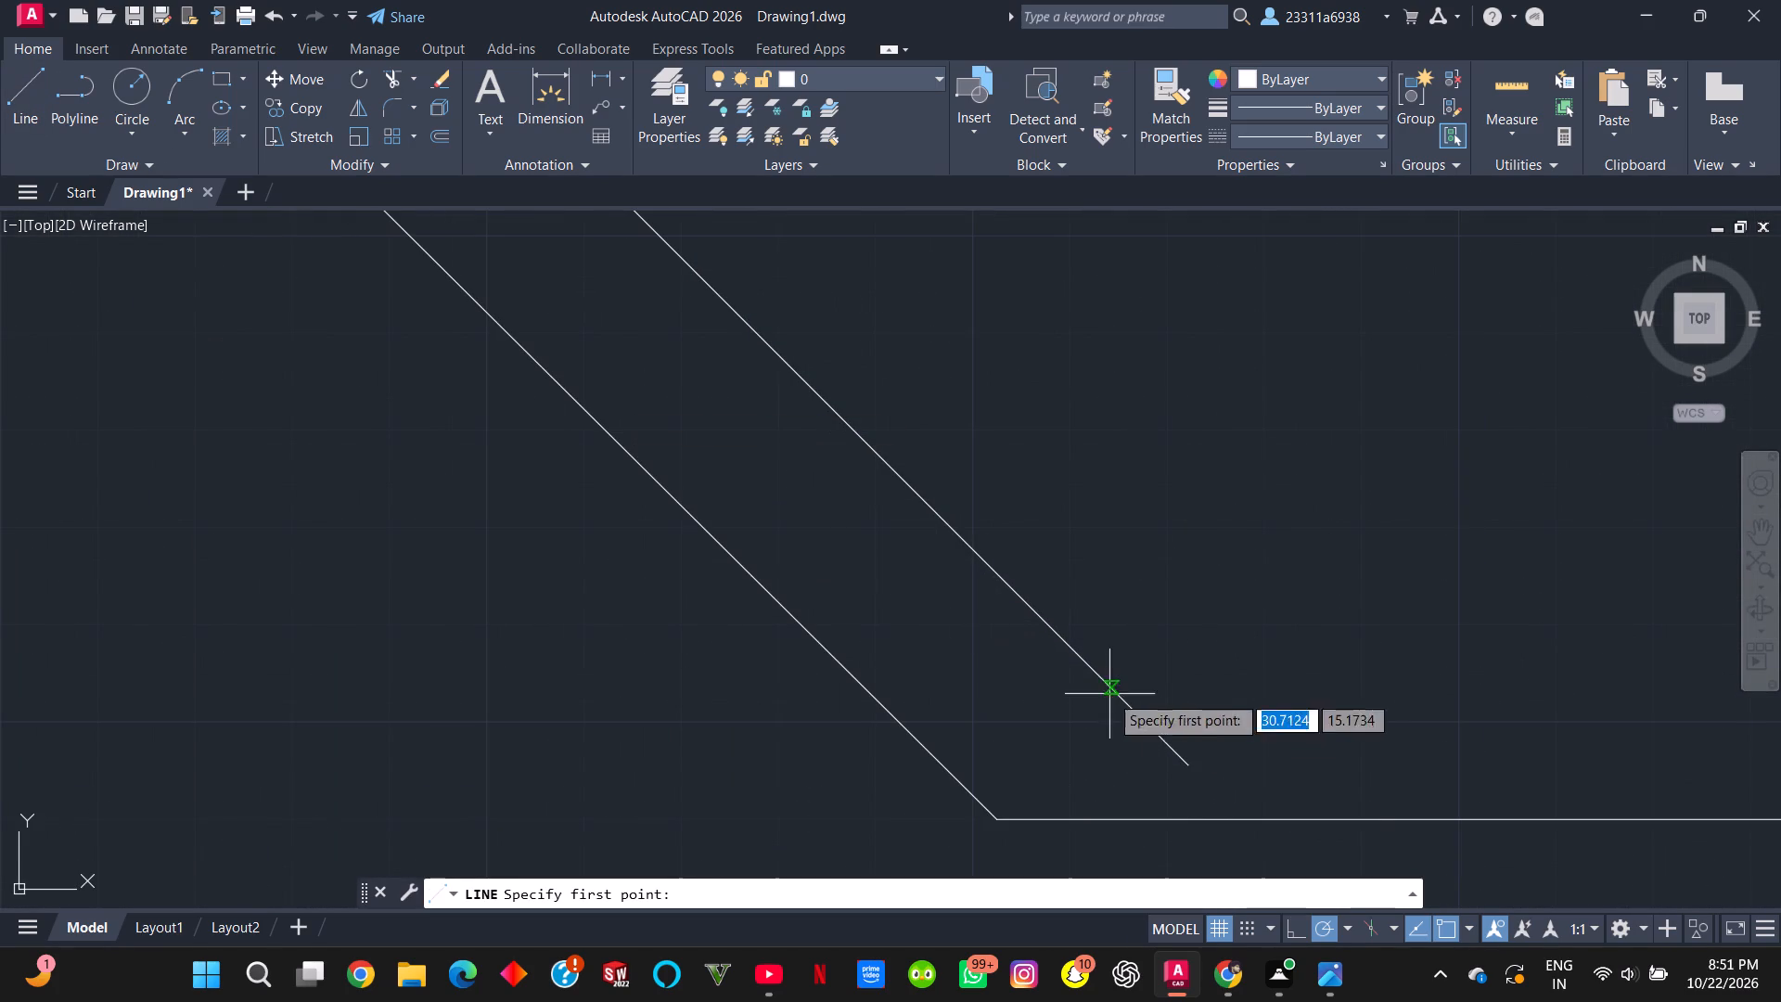
pyautogui.click(1191, 768)
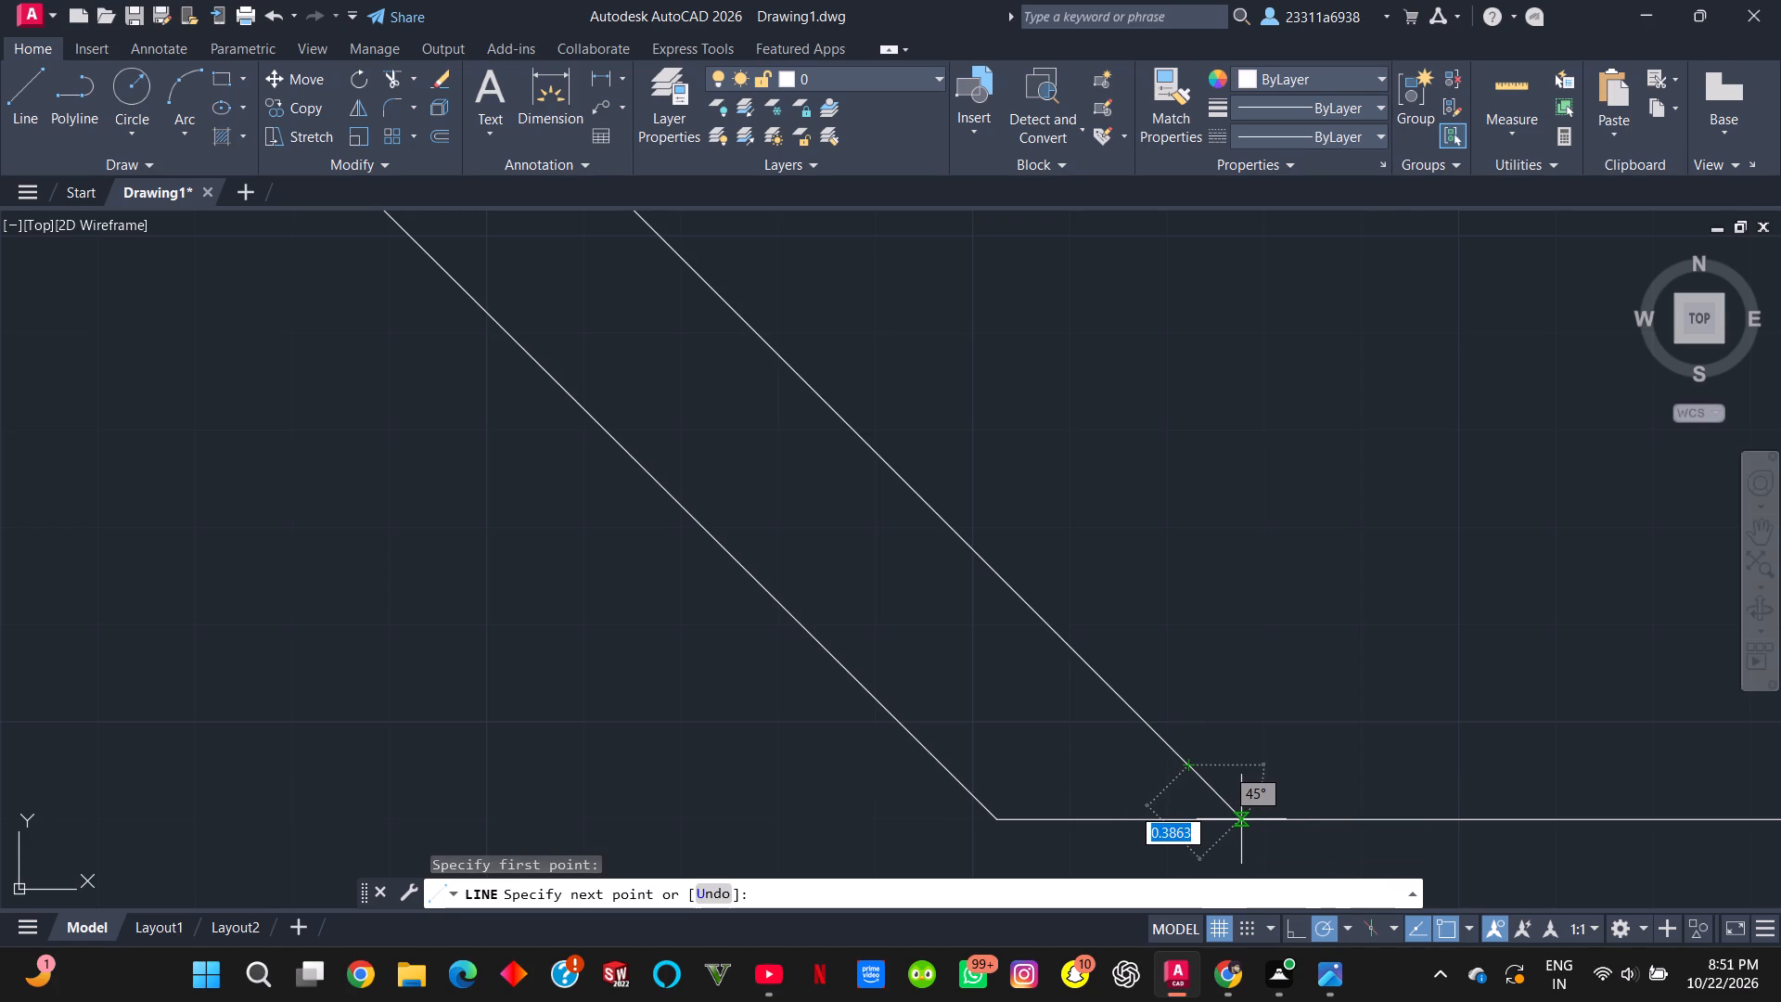
pyautogui.click(1239, 818)
pyautogui.press('Escape')
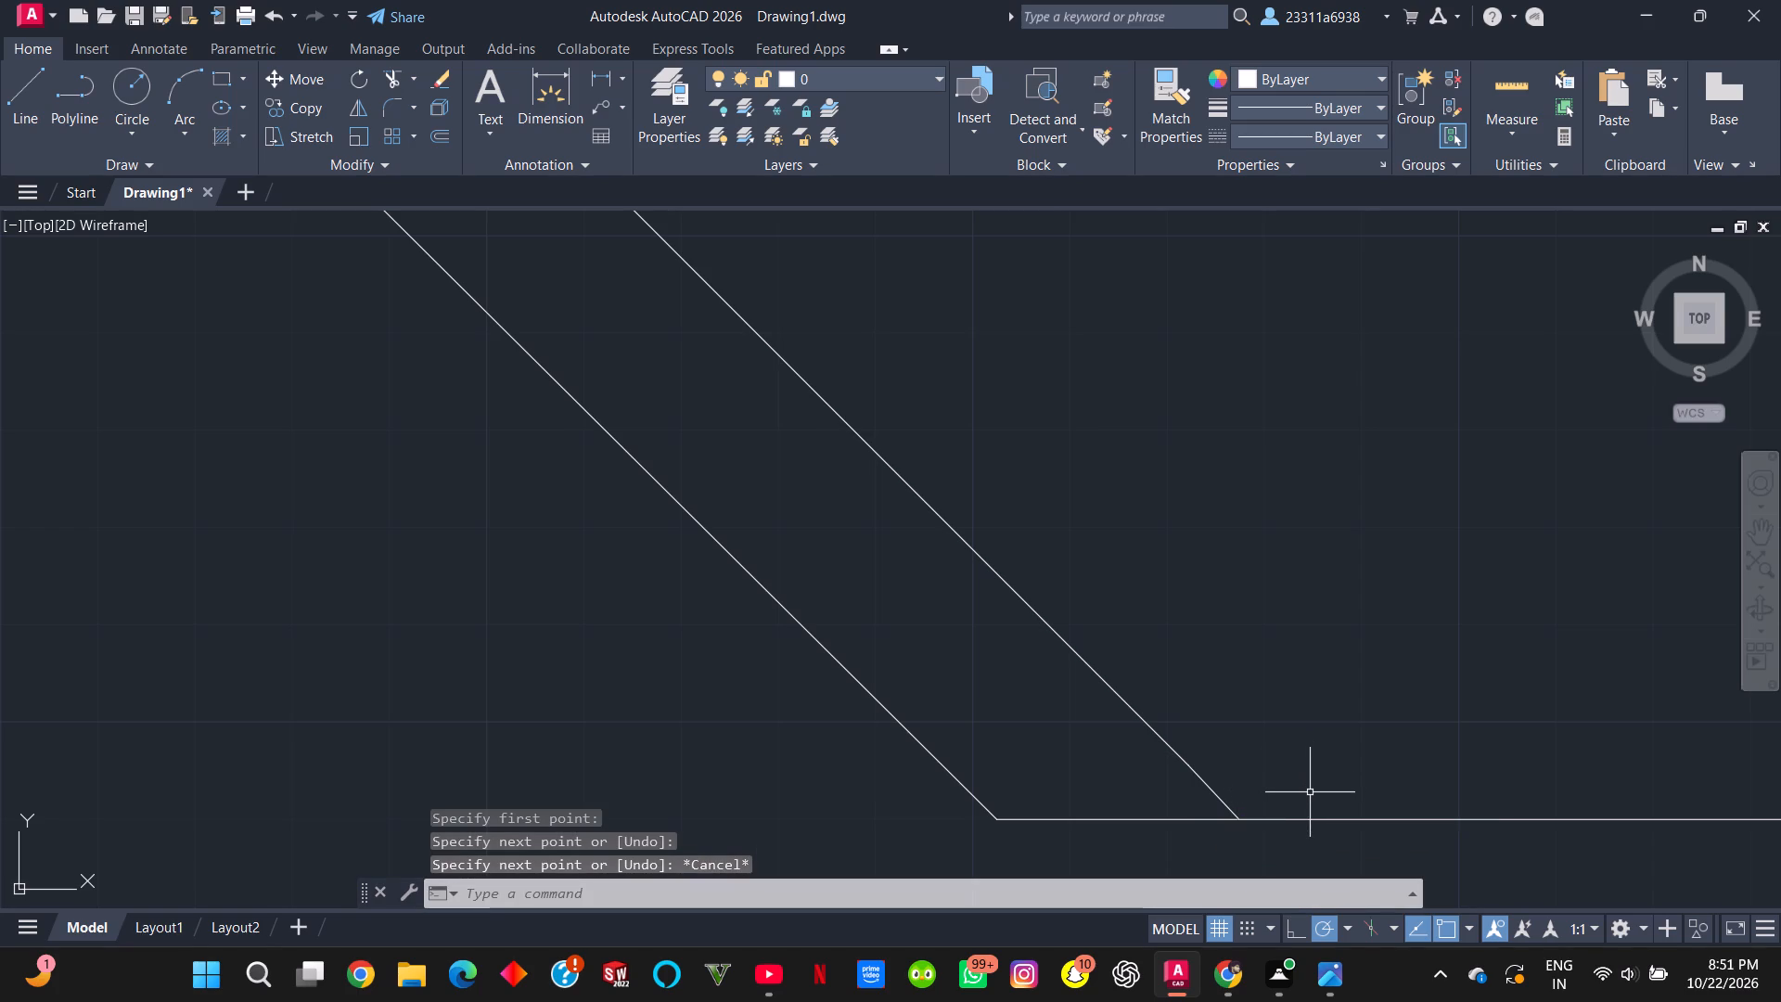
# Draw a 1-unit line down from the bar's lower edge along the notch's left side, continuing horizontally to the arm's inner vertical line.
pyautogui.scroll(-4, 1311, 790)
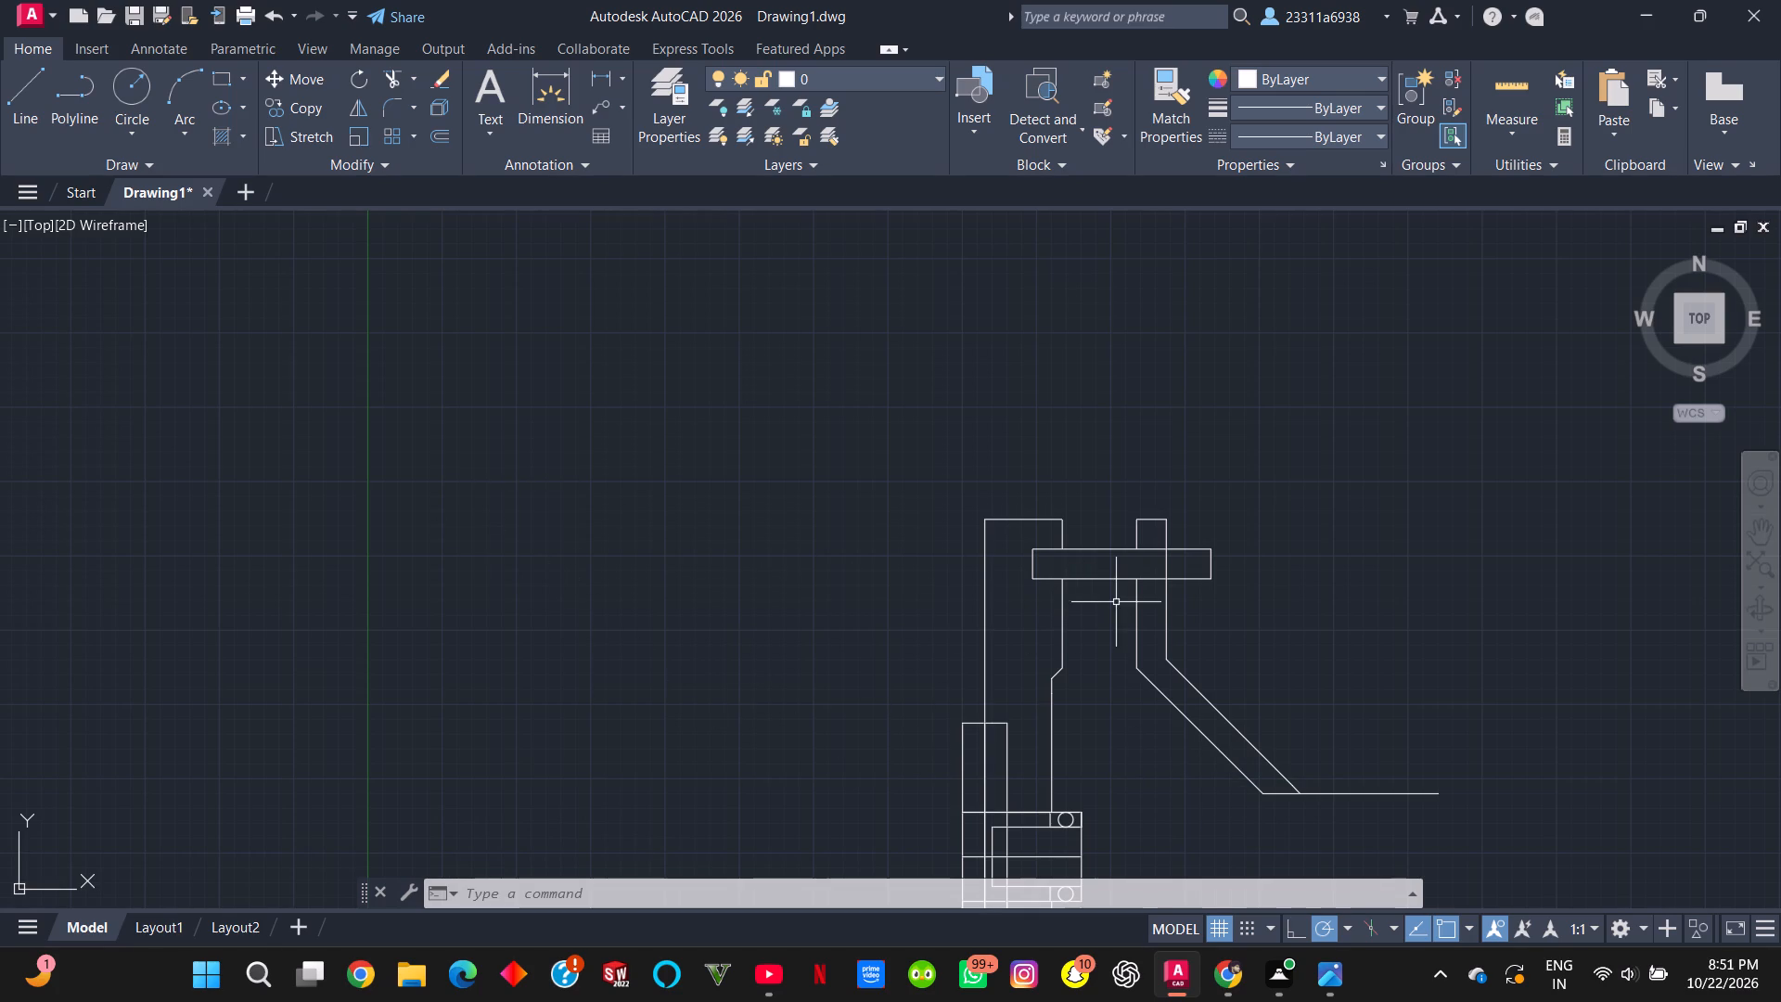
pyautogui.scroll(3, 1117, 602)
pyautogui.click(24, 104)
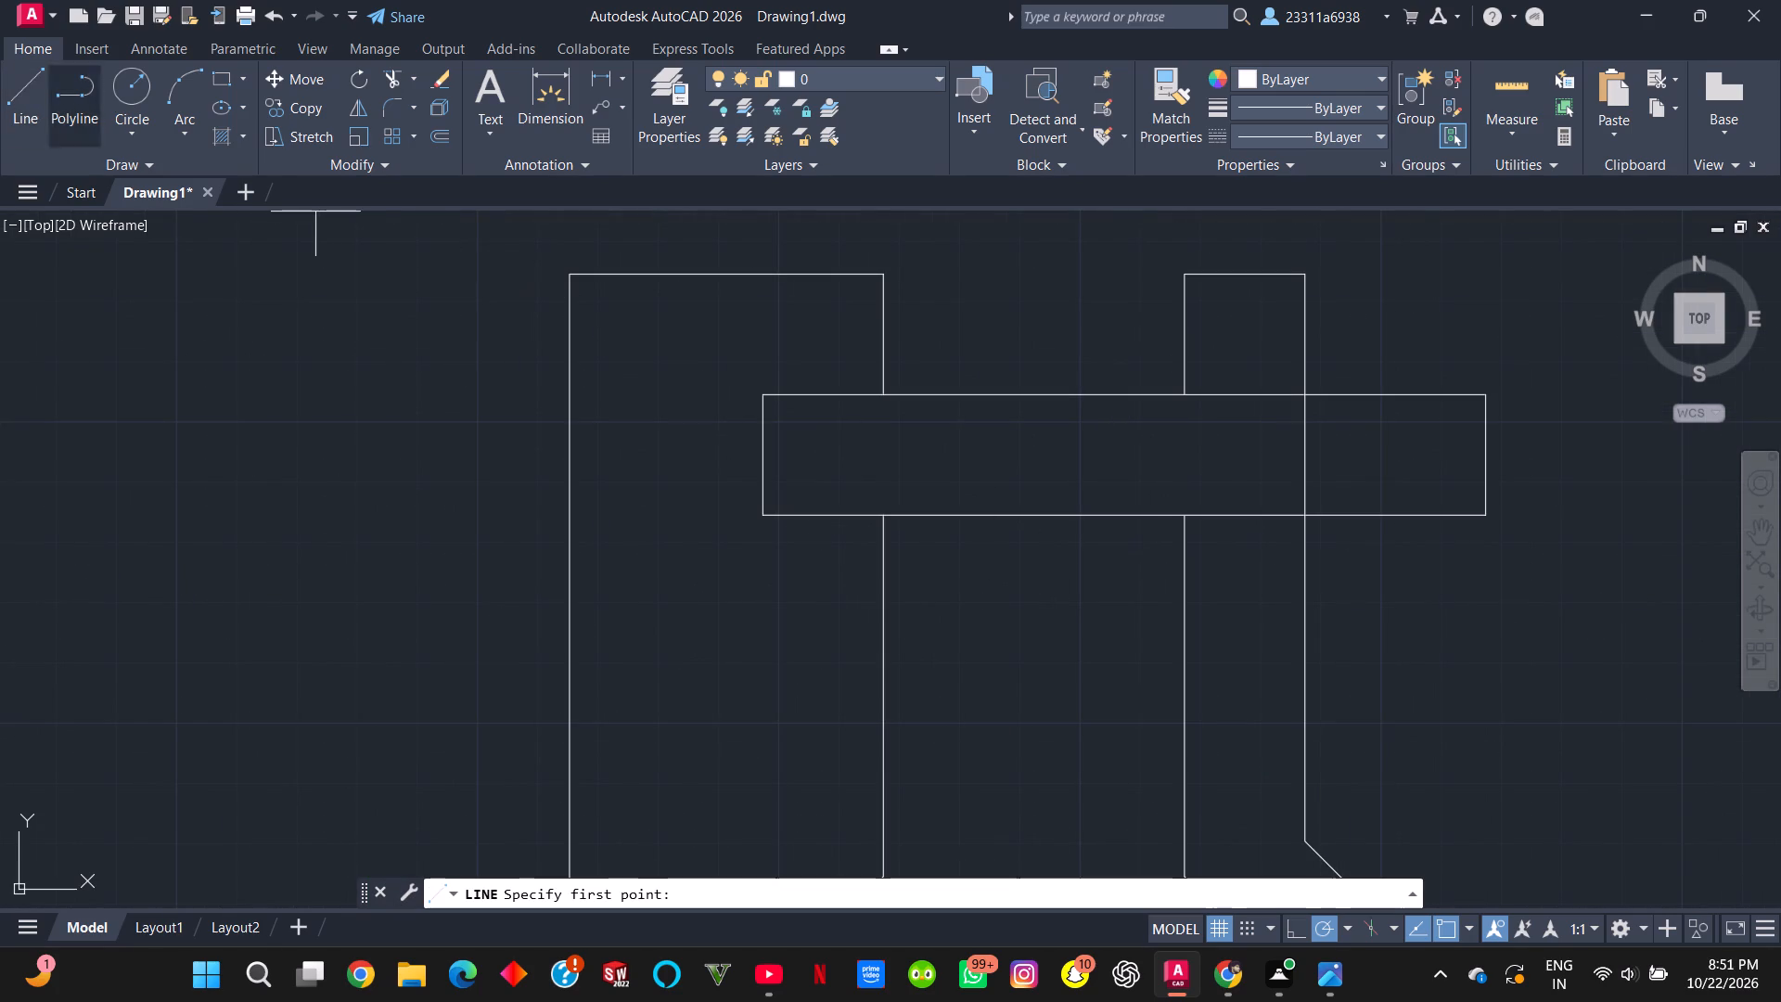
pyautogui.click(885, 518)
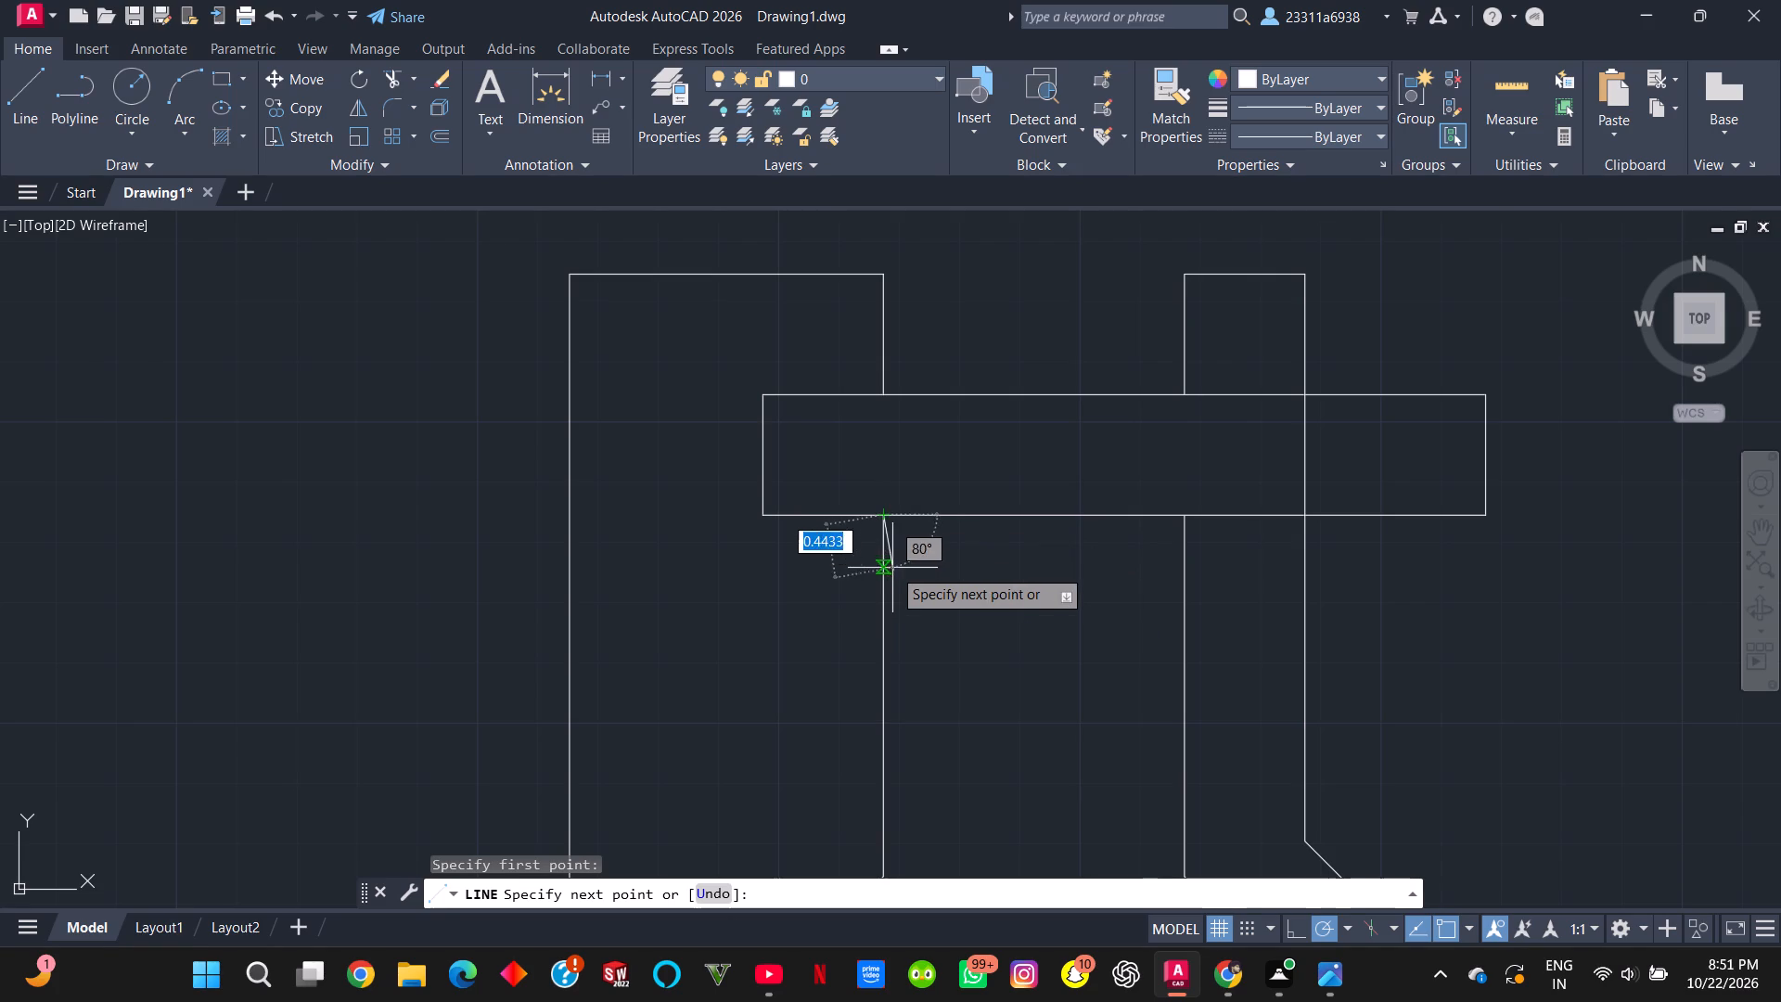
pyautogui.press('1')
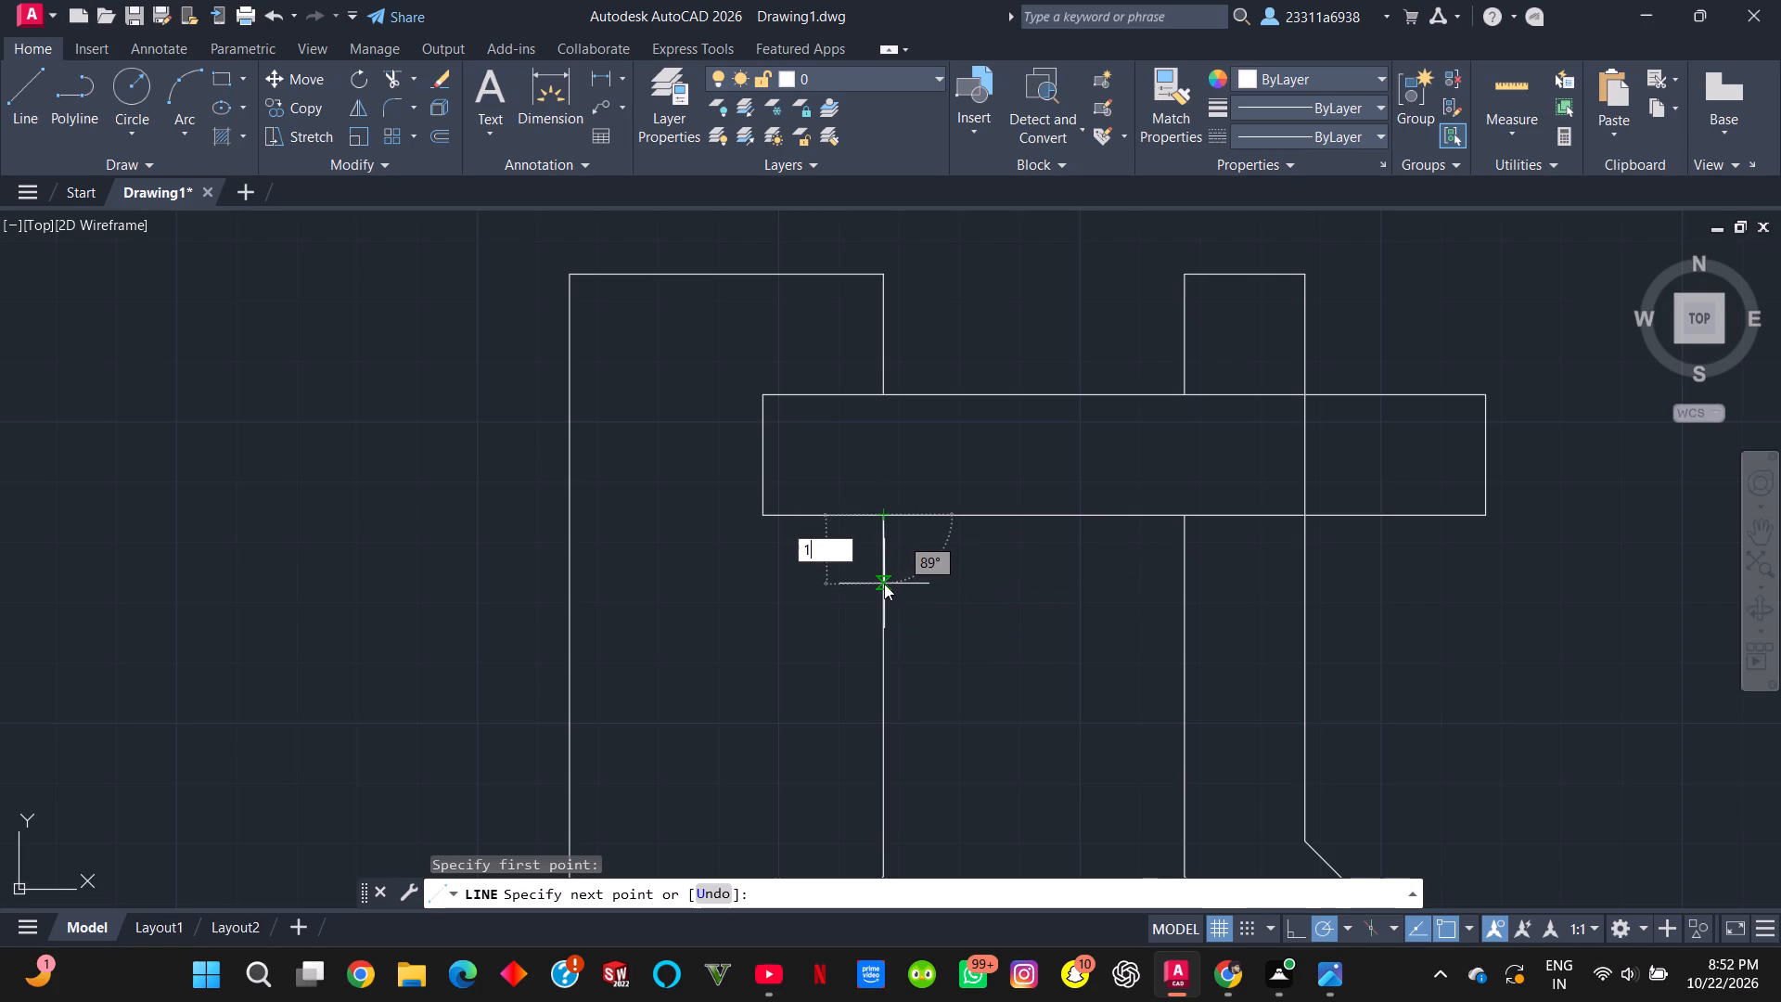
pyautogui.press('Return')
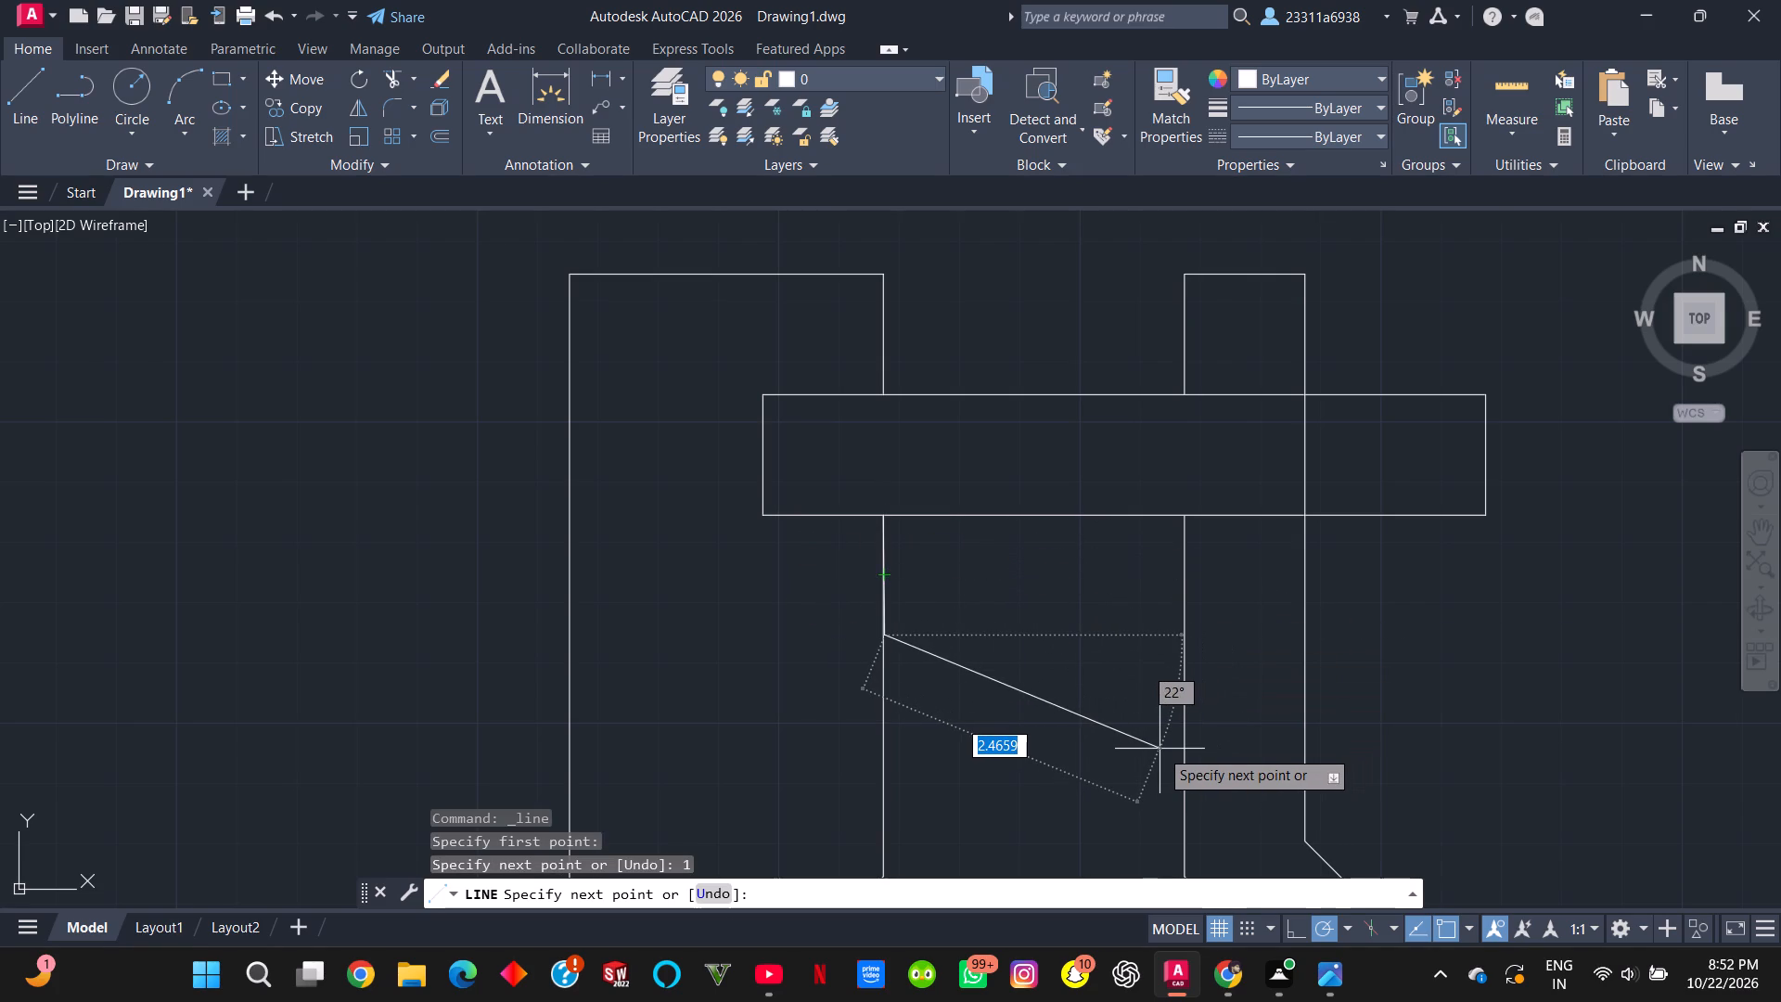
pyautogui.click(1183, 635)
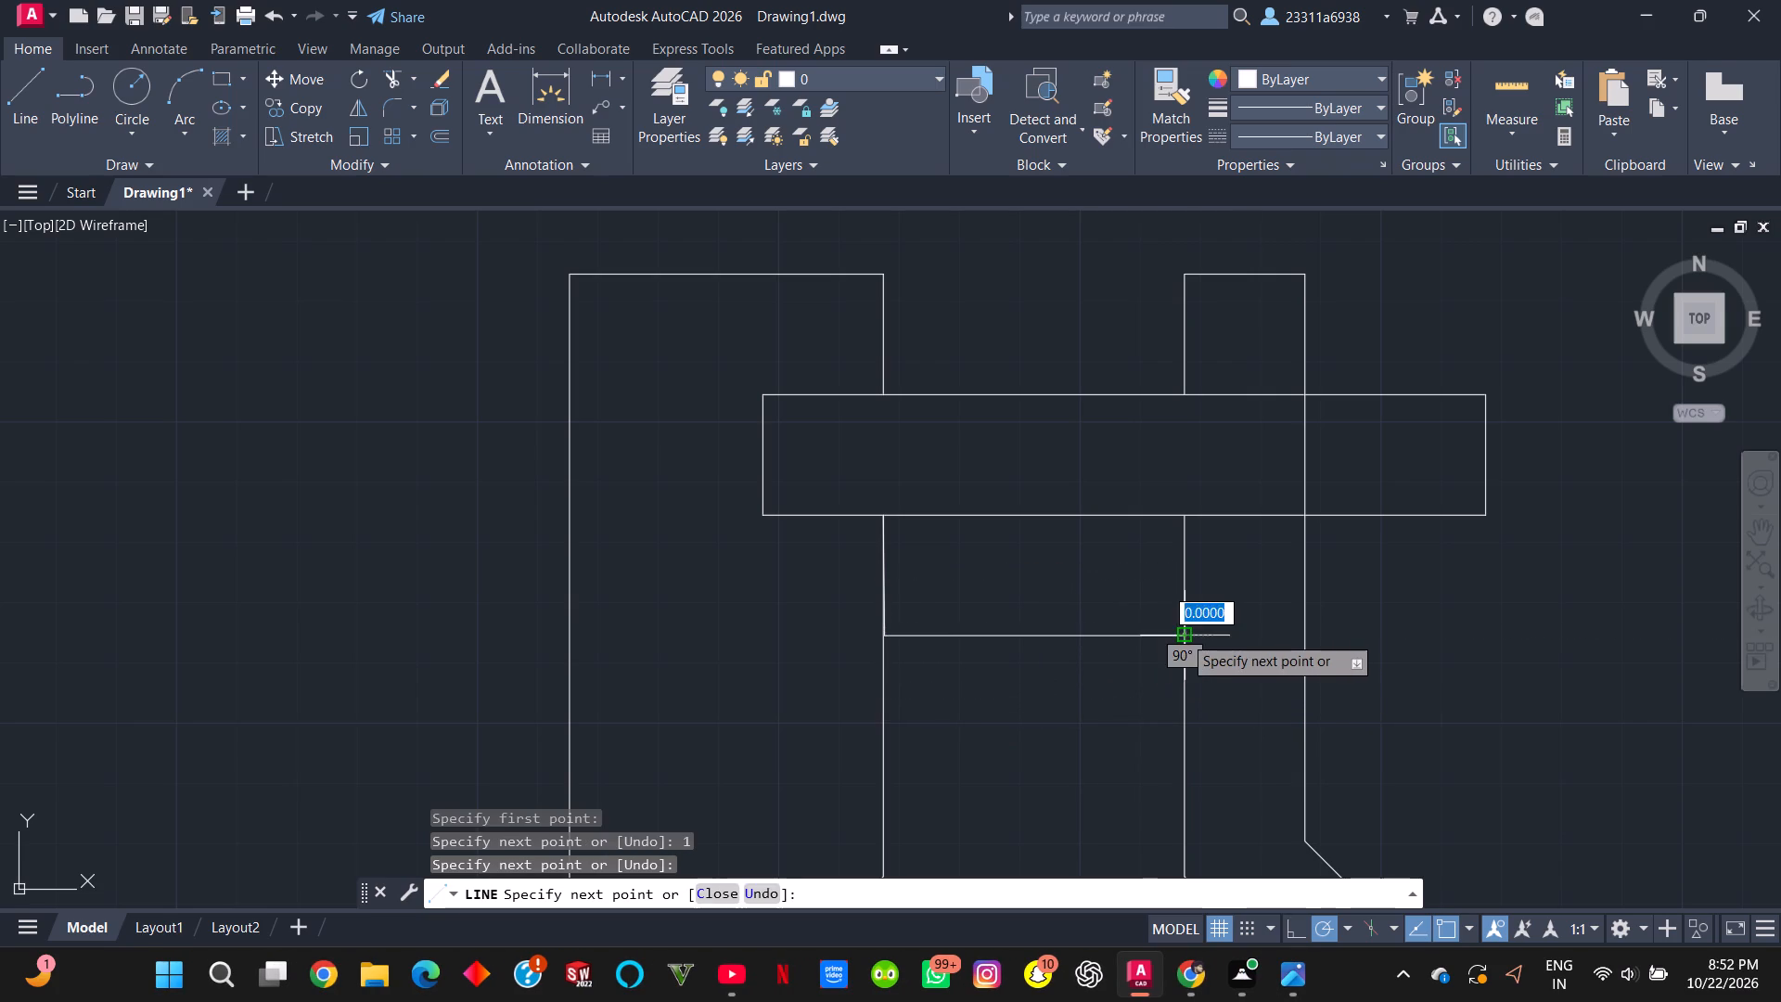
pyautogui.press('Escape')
# Trim away the part of the arm's outer vertical line that crosses inside the horizontal bar.
pyautogui.scroll(-1, 1206, 620)
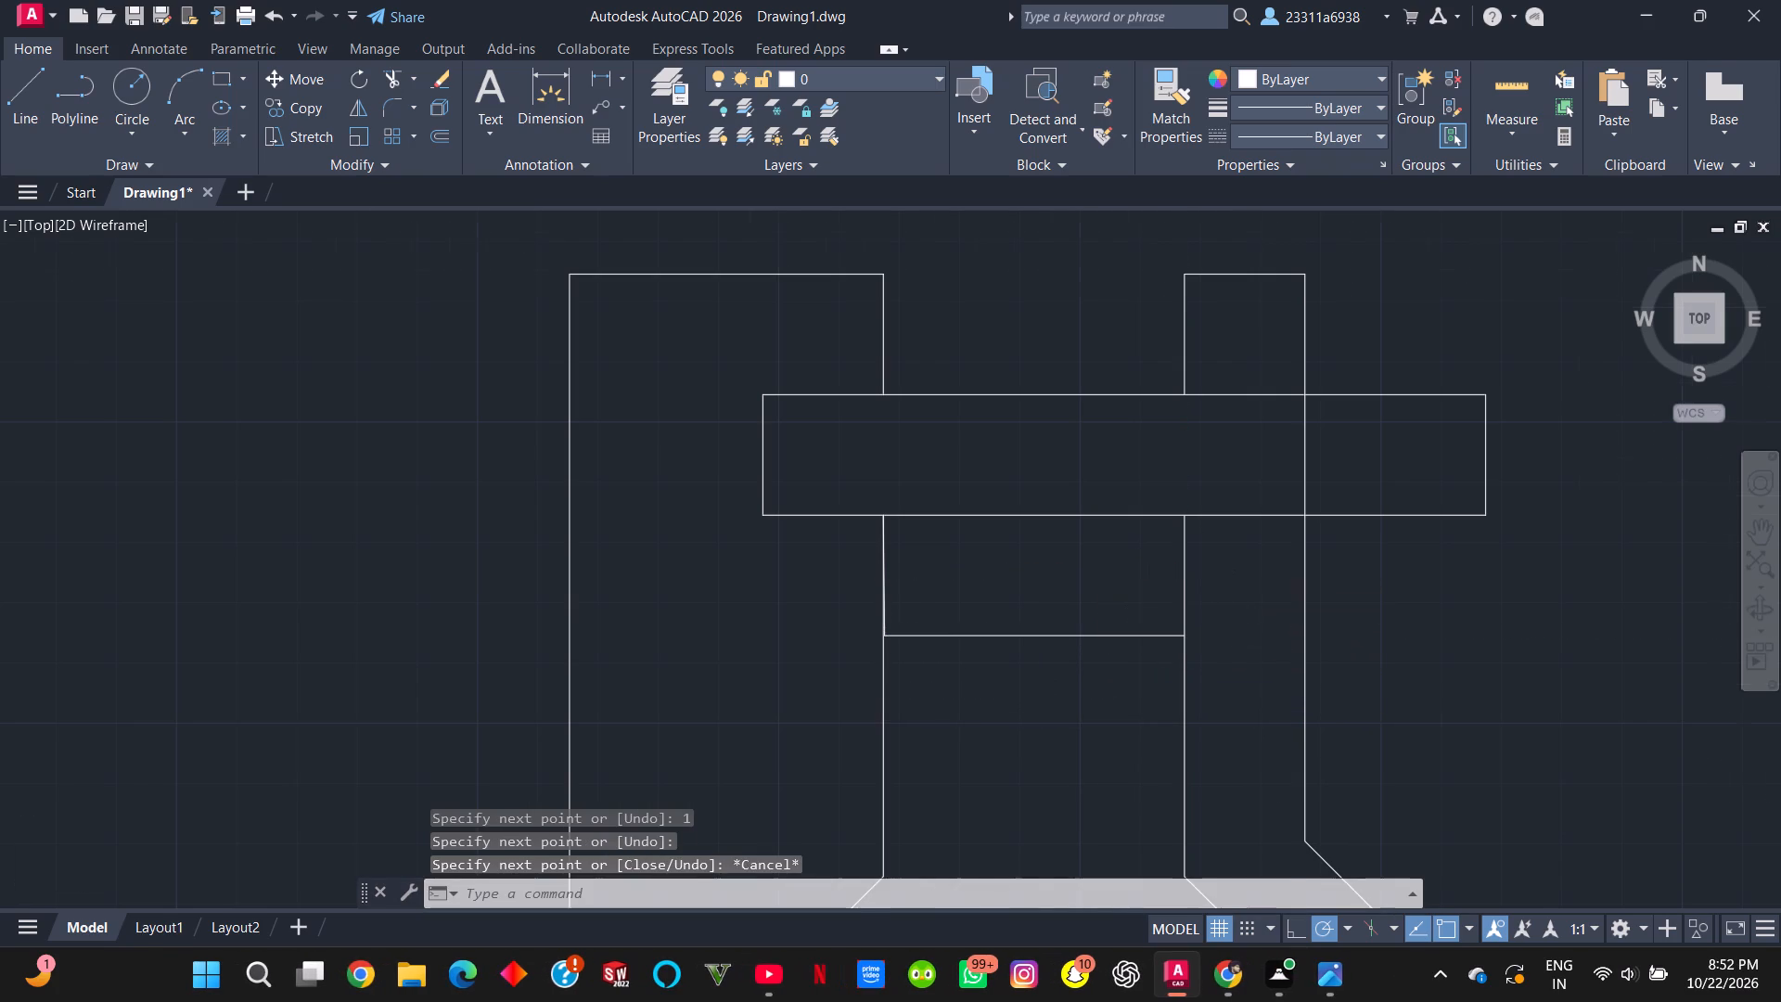
pyautogui.scroll(-2, 1206, 620)
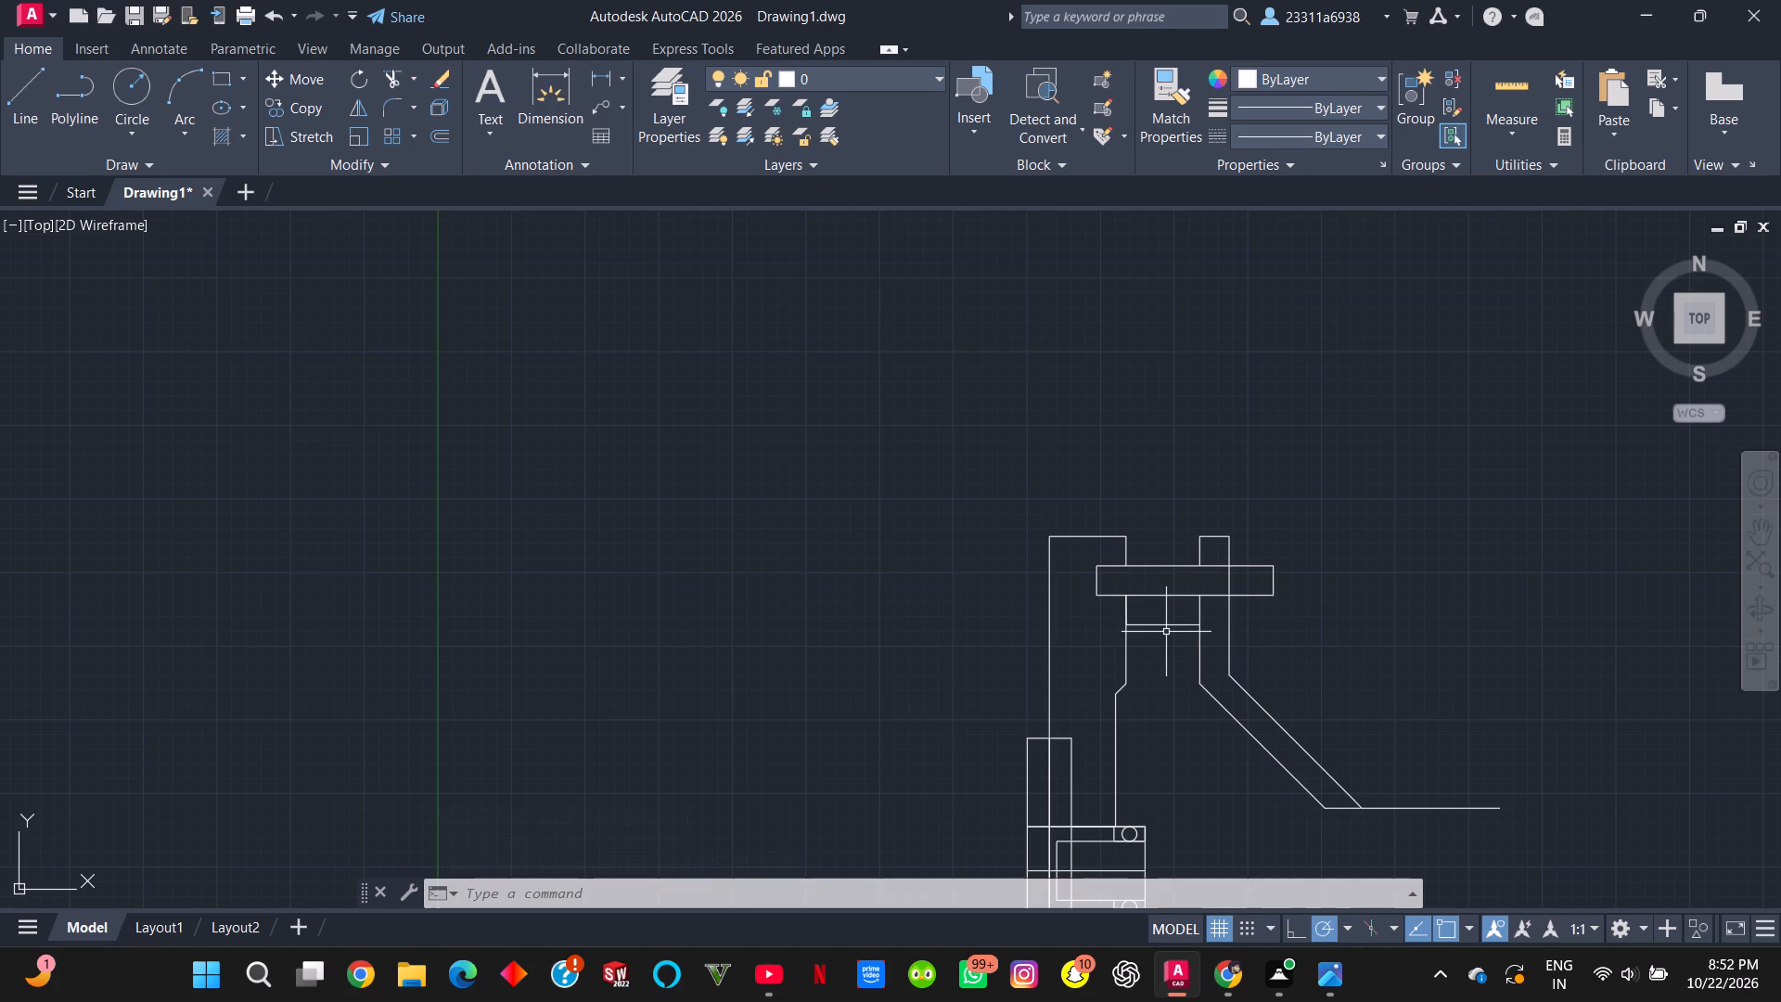
pyautogui.scroll(1, 1177, 790)
pyautogui.moveTo(1176, 787); pyautogui.dragTo(1088, 565, button='middle')
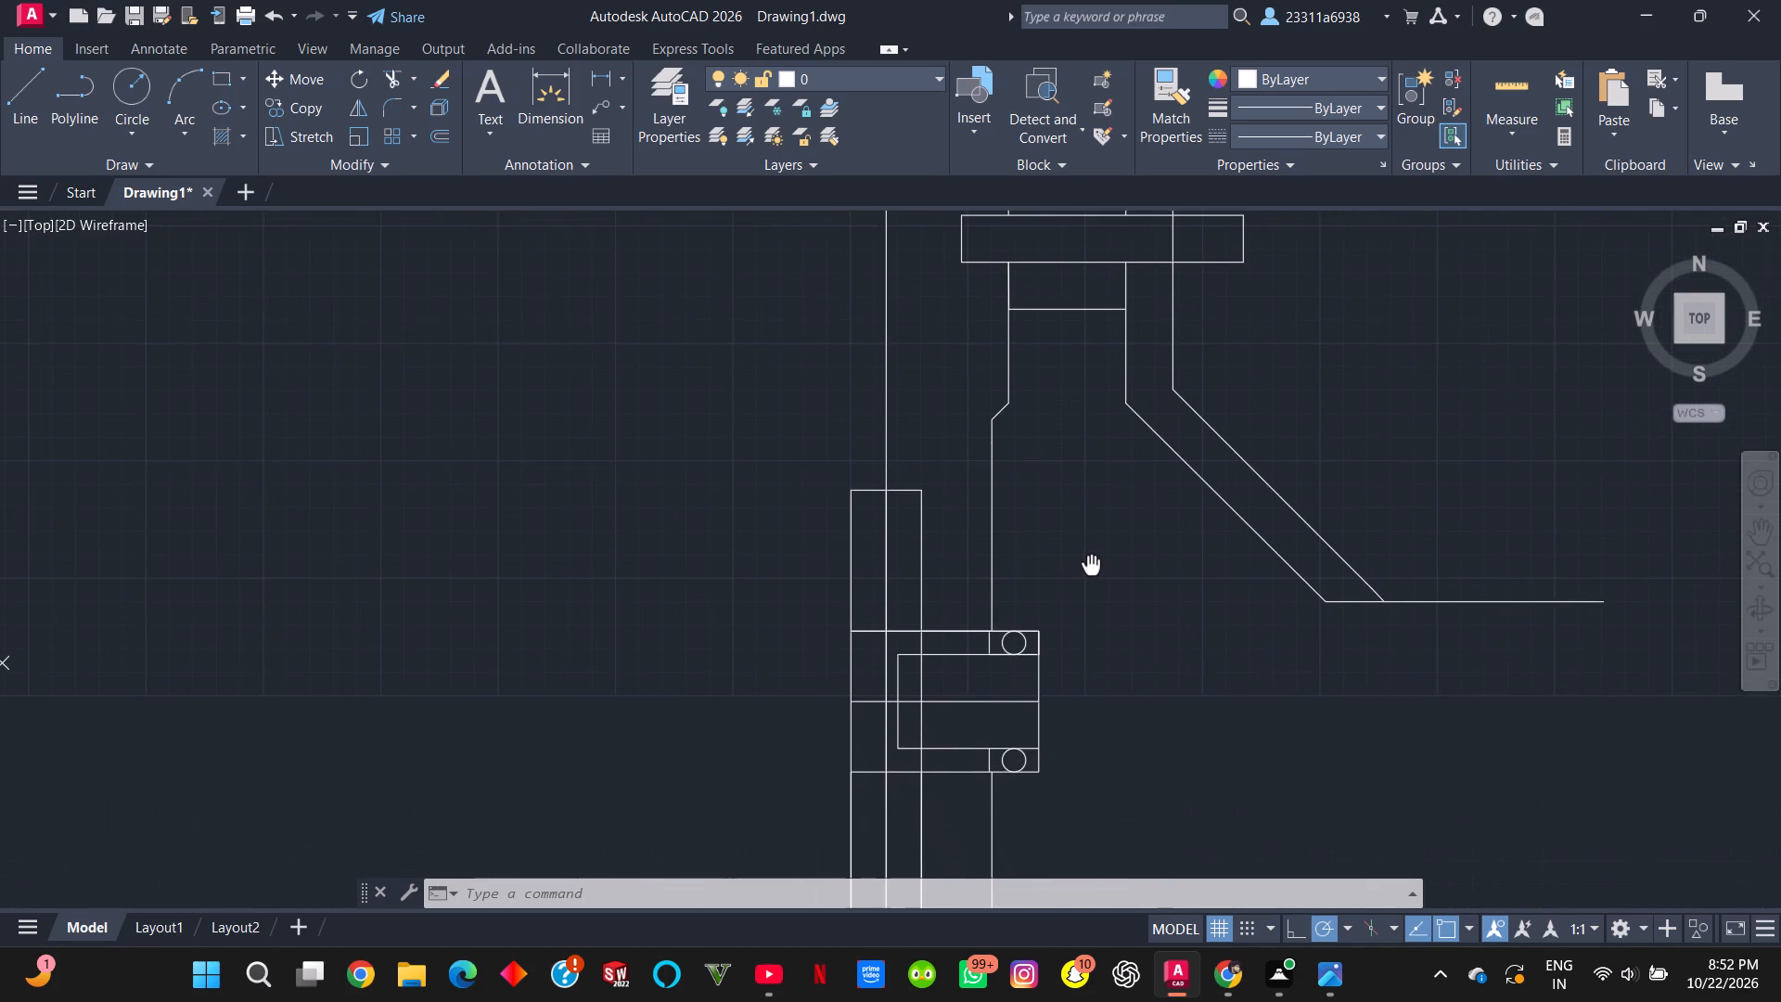
pyautogui.moveTo(1088, 565); pyautogui.dragTo(1072, 718, button='middle')
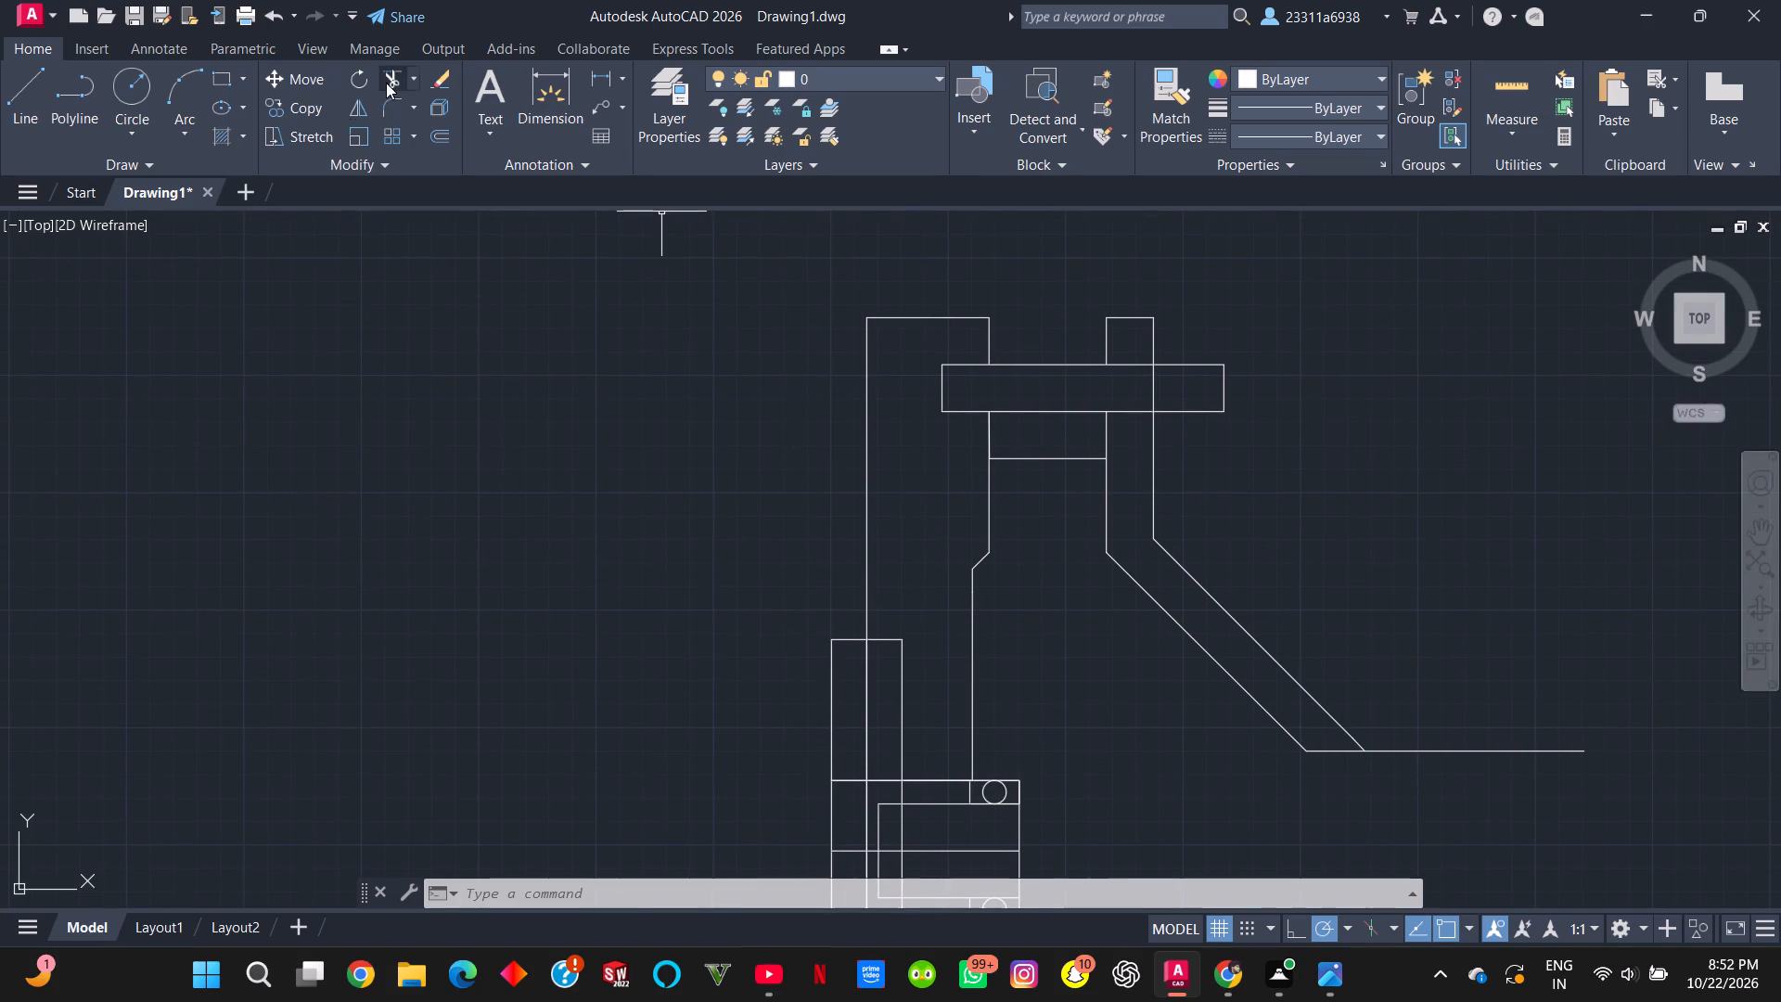
pyautogui.click(681, 889)
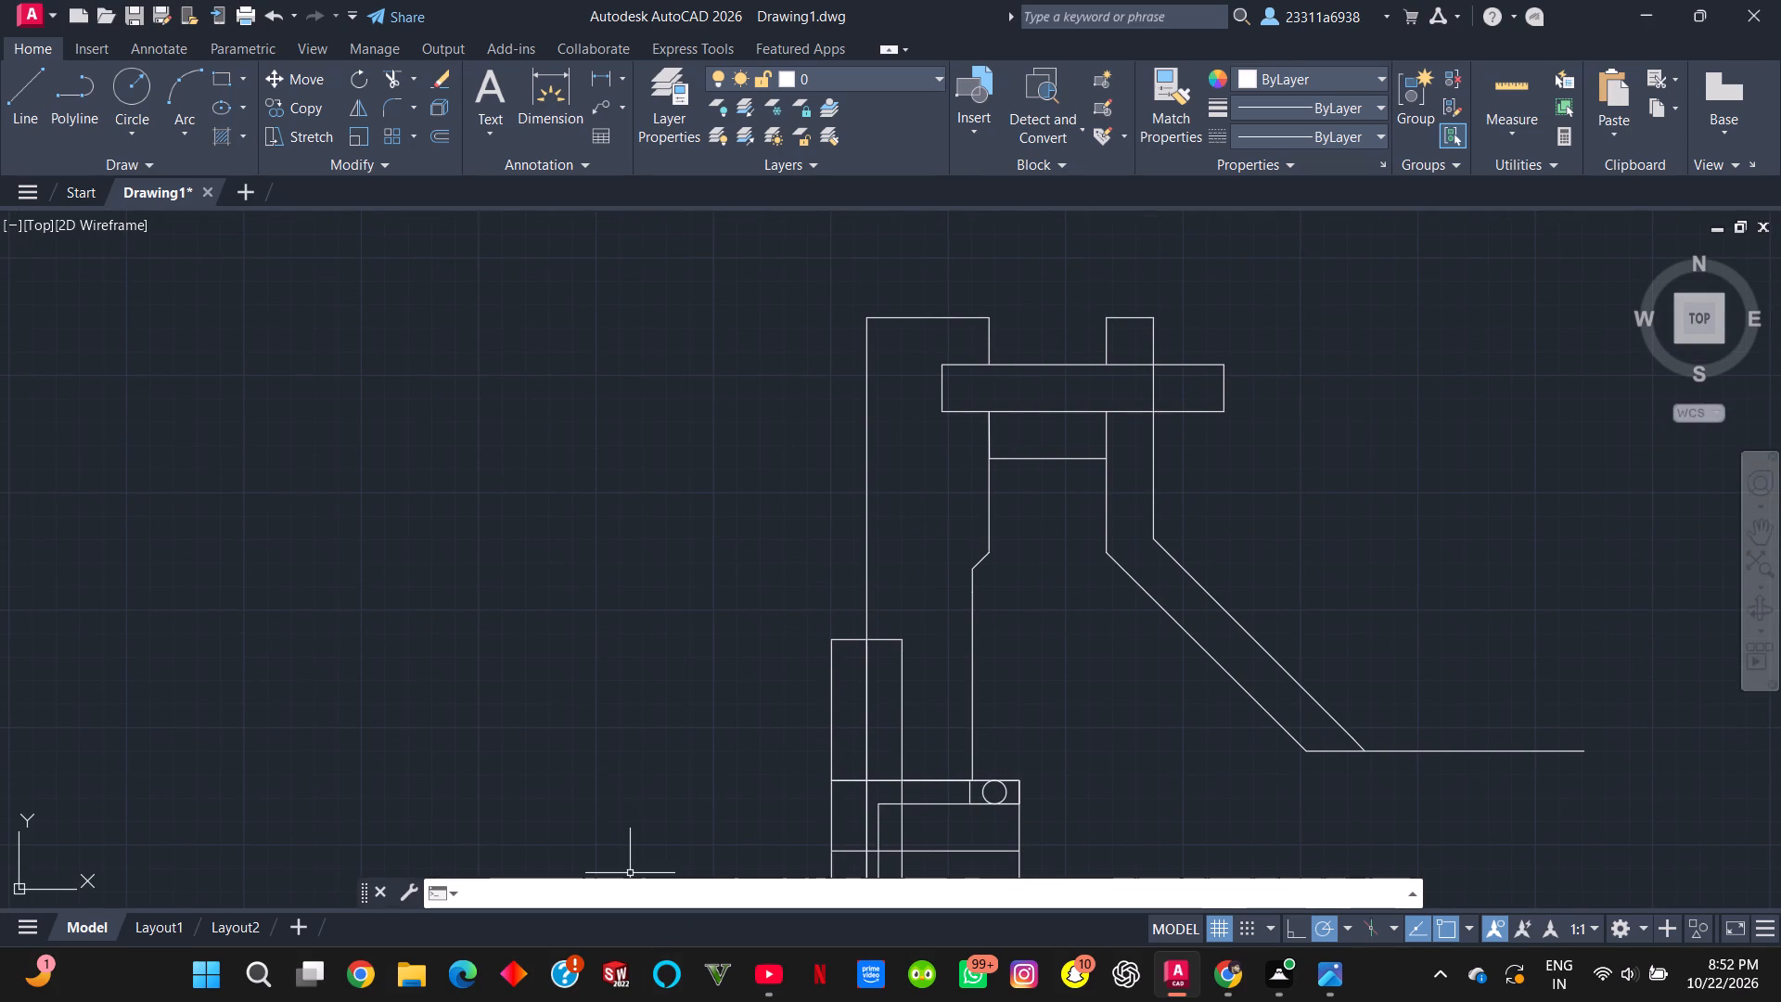
pyautogui.press('t')
pyautogui.press('r')
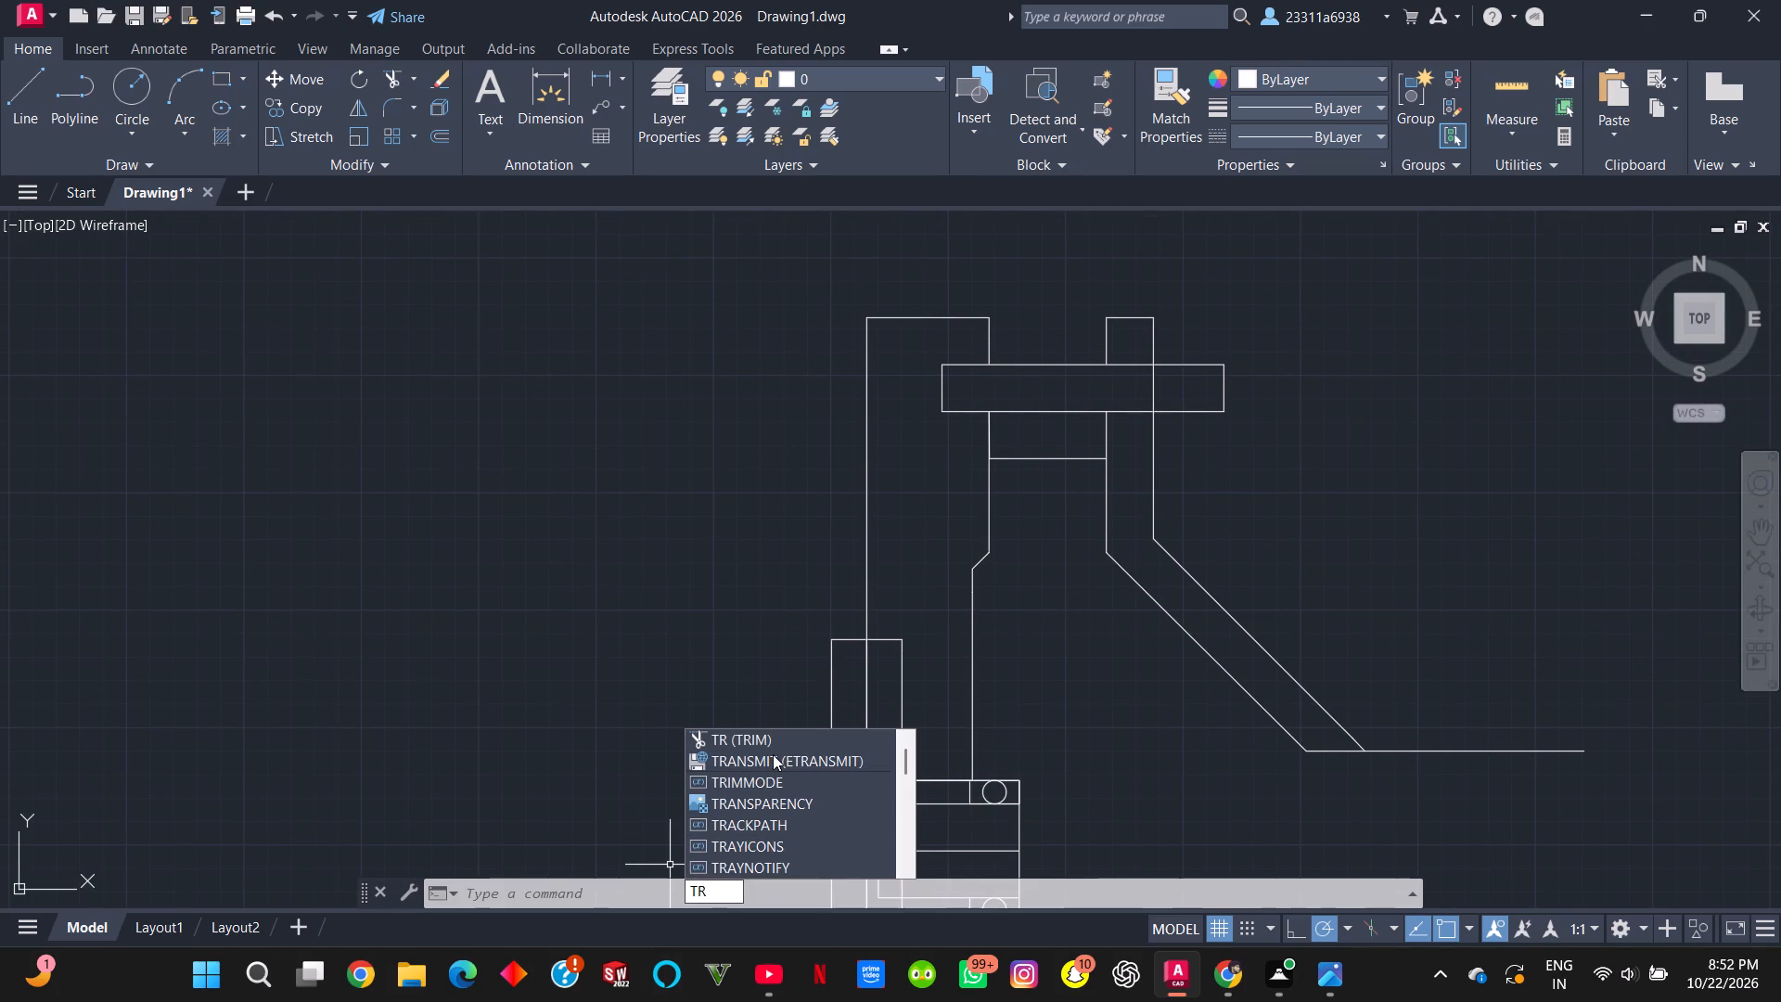
pyautogui.click(773, 749)
pyautogui.moveTo(1129, 388); pyautogui.dragTo(1160, 390)
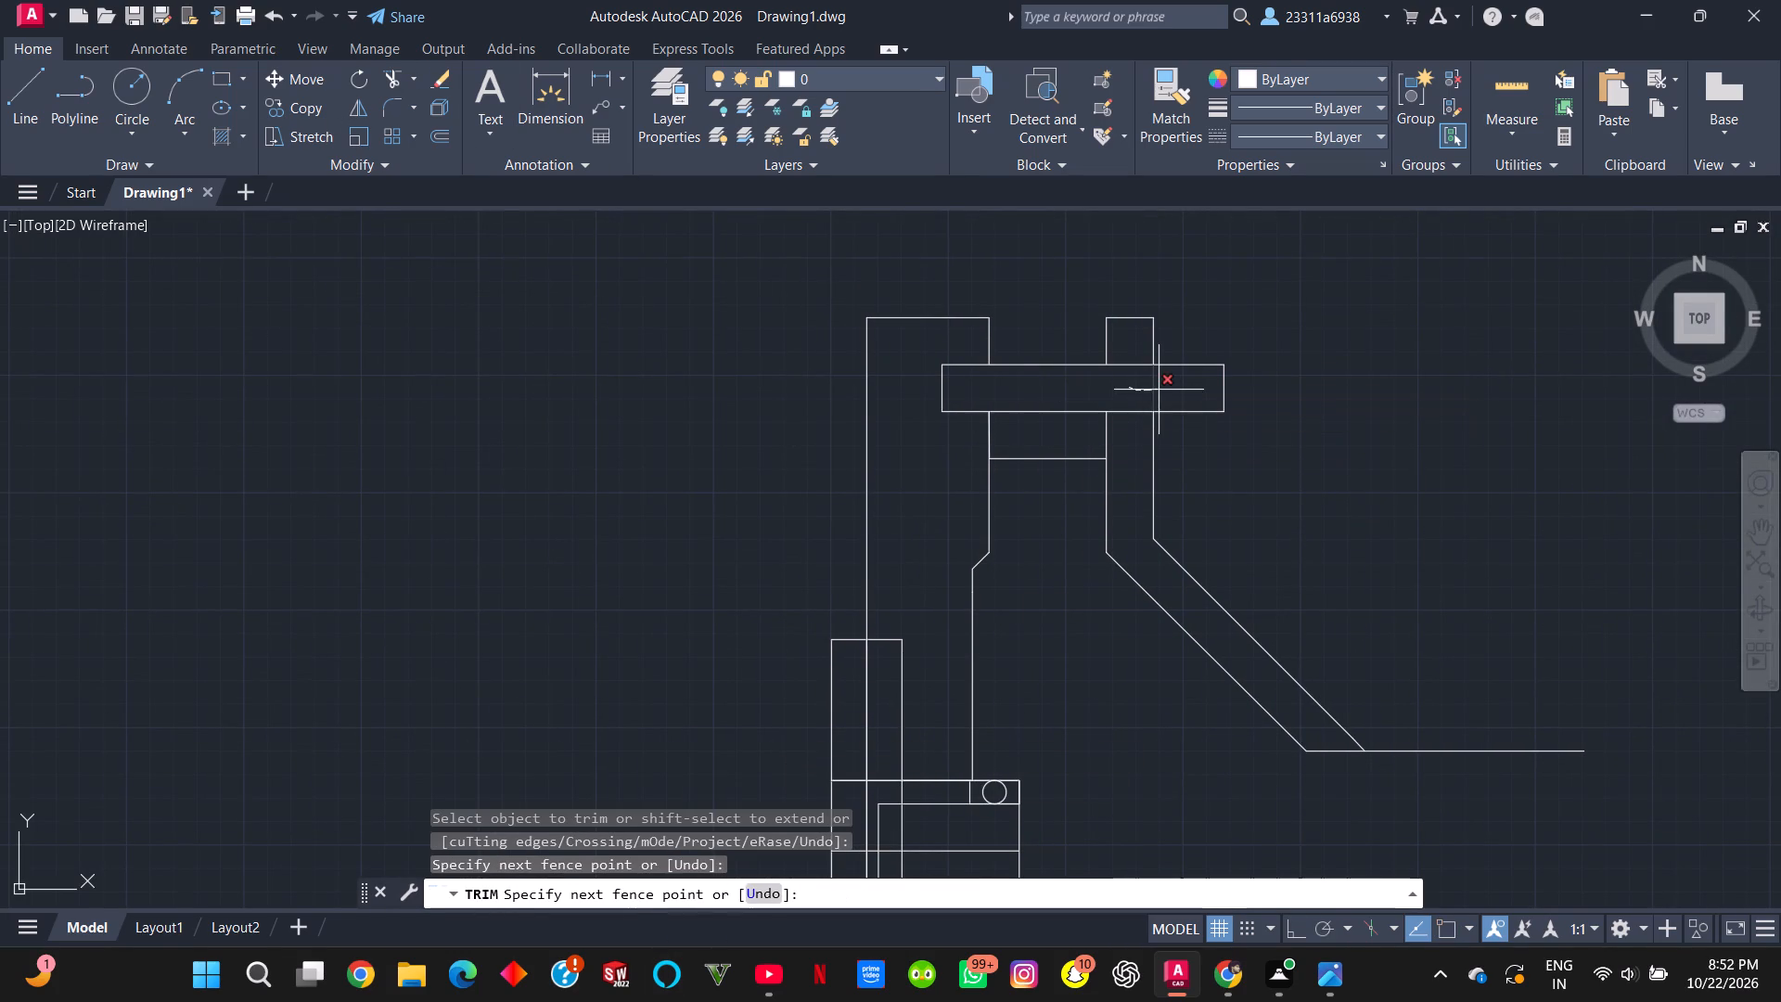
pyautogui.moveTo(1160, 390); pyautogui.dragTo(1161, 389)
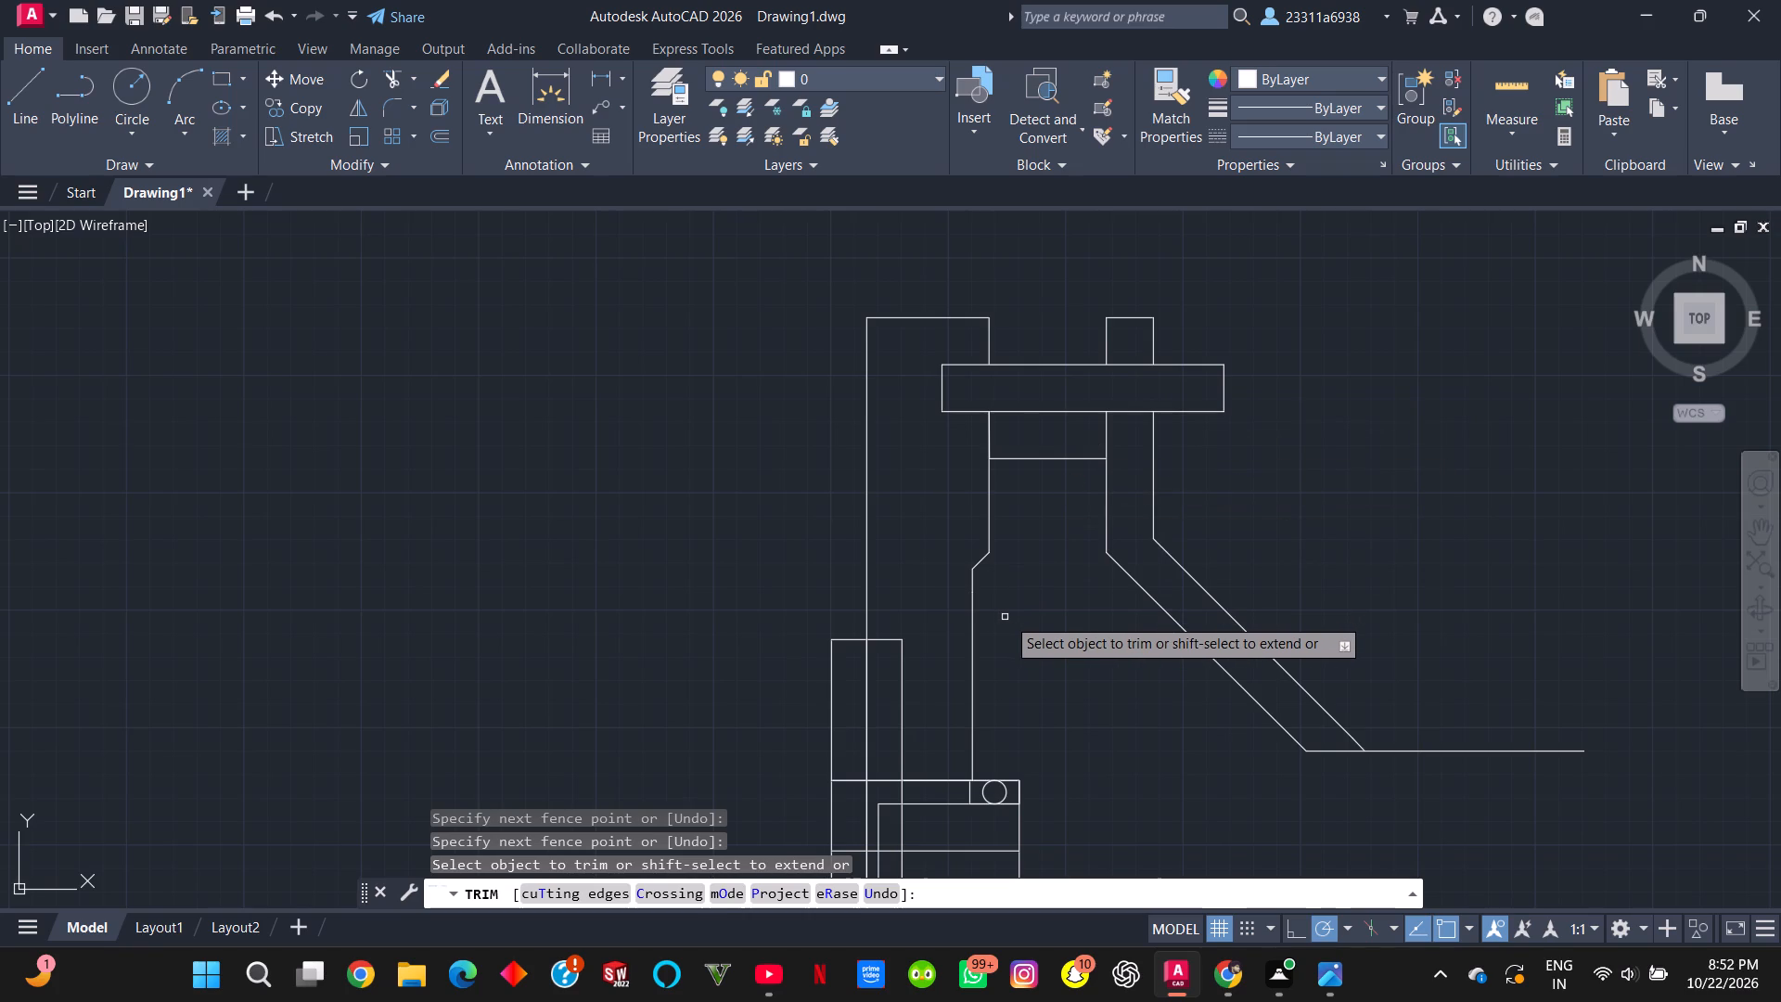
pyautogui.press('Escape')
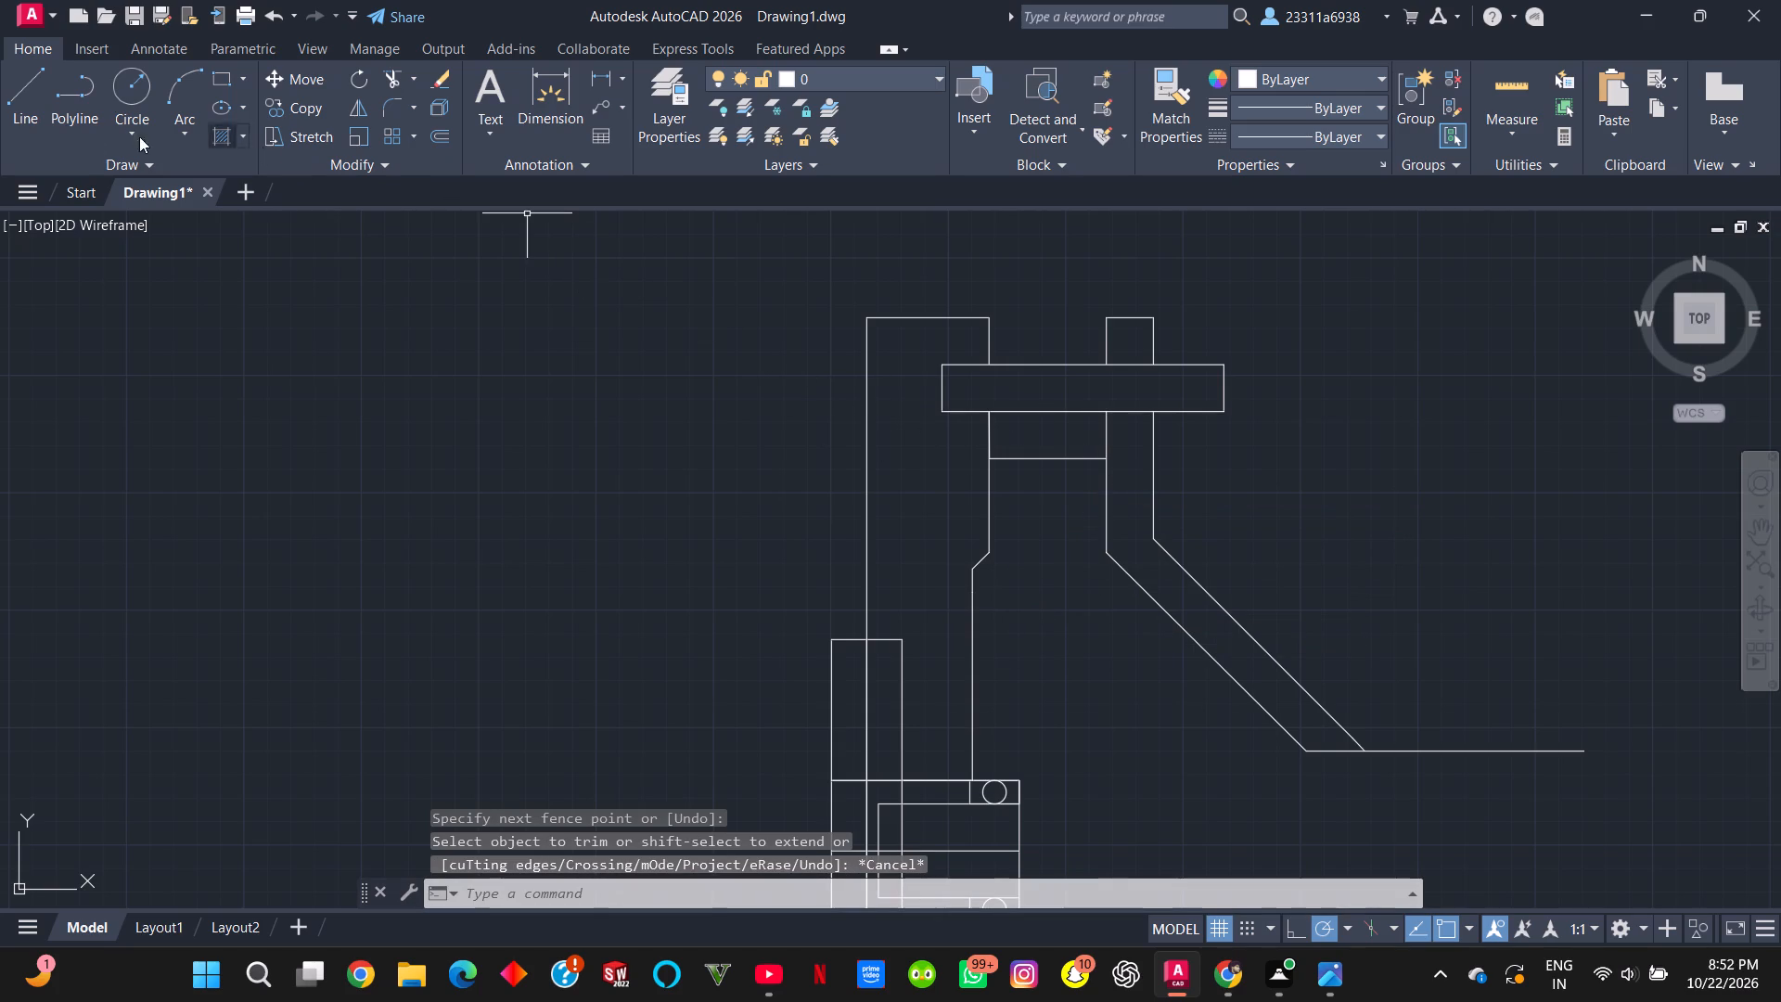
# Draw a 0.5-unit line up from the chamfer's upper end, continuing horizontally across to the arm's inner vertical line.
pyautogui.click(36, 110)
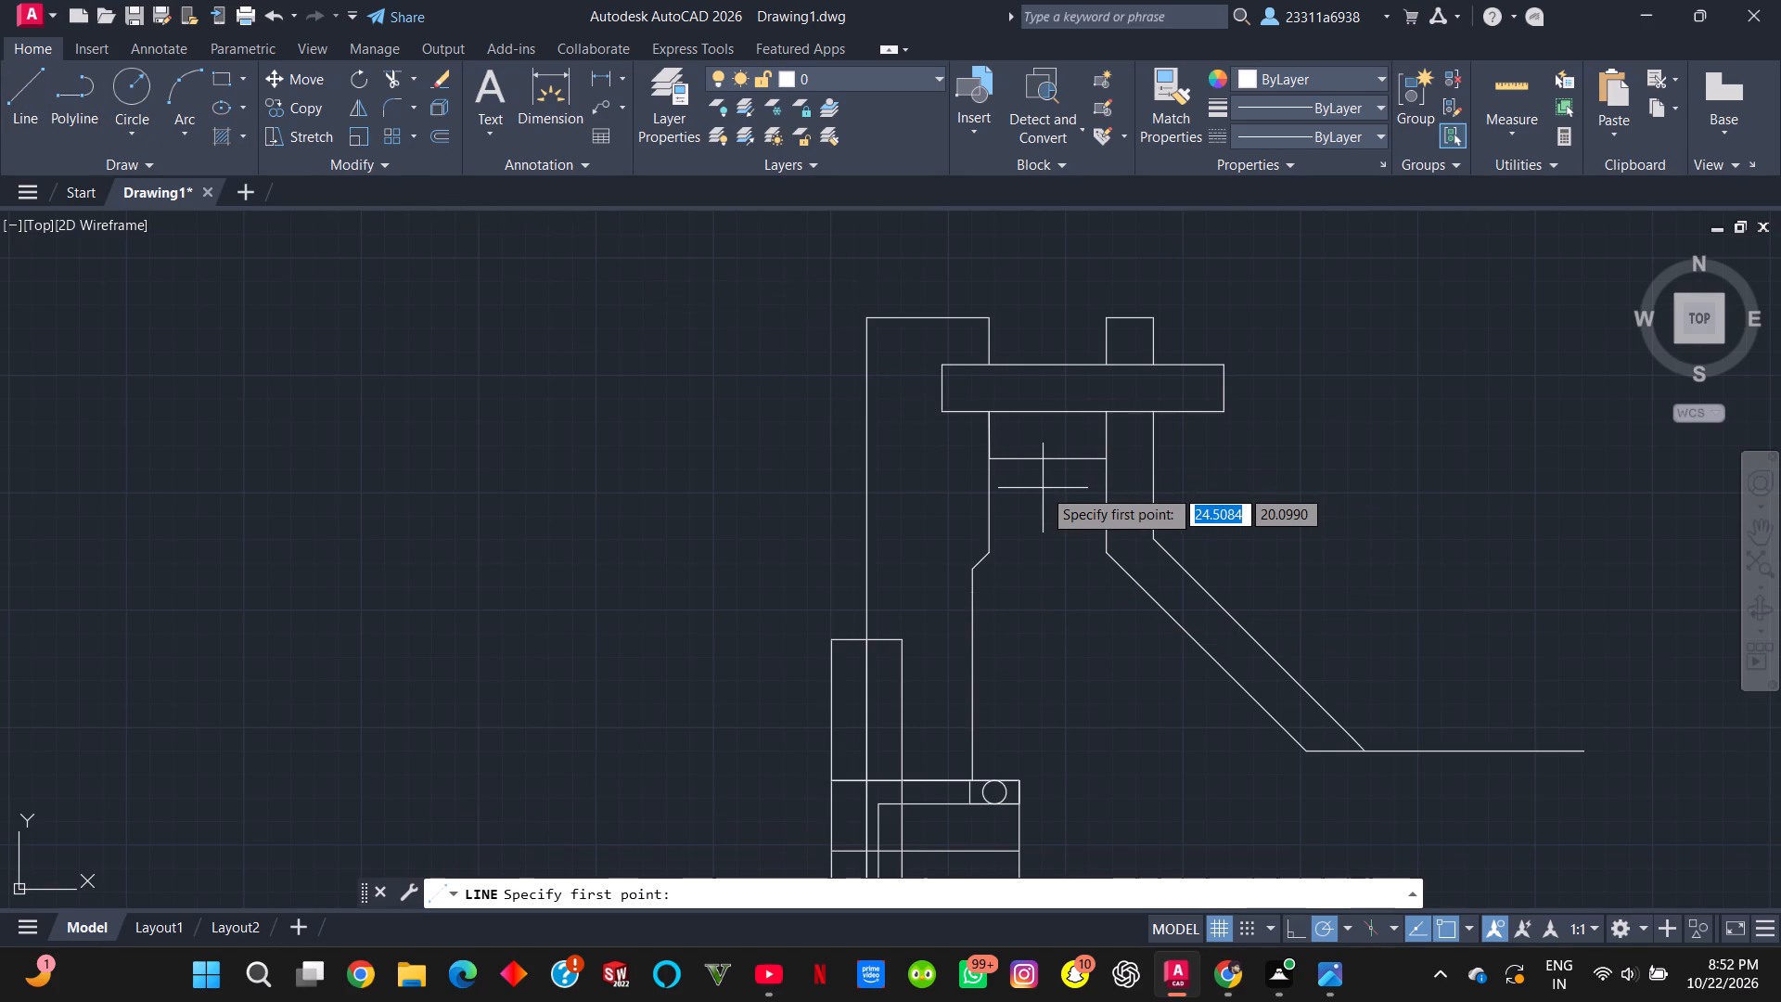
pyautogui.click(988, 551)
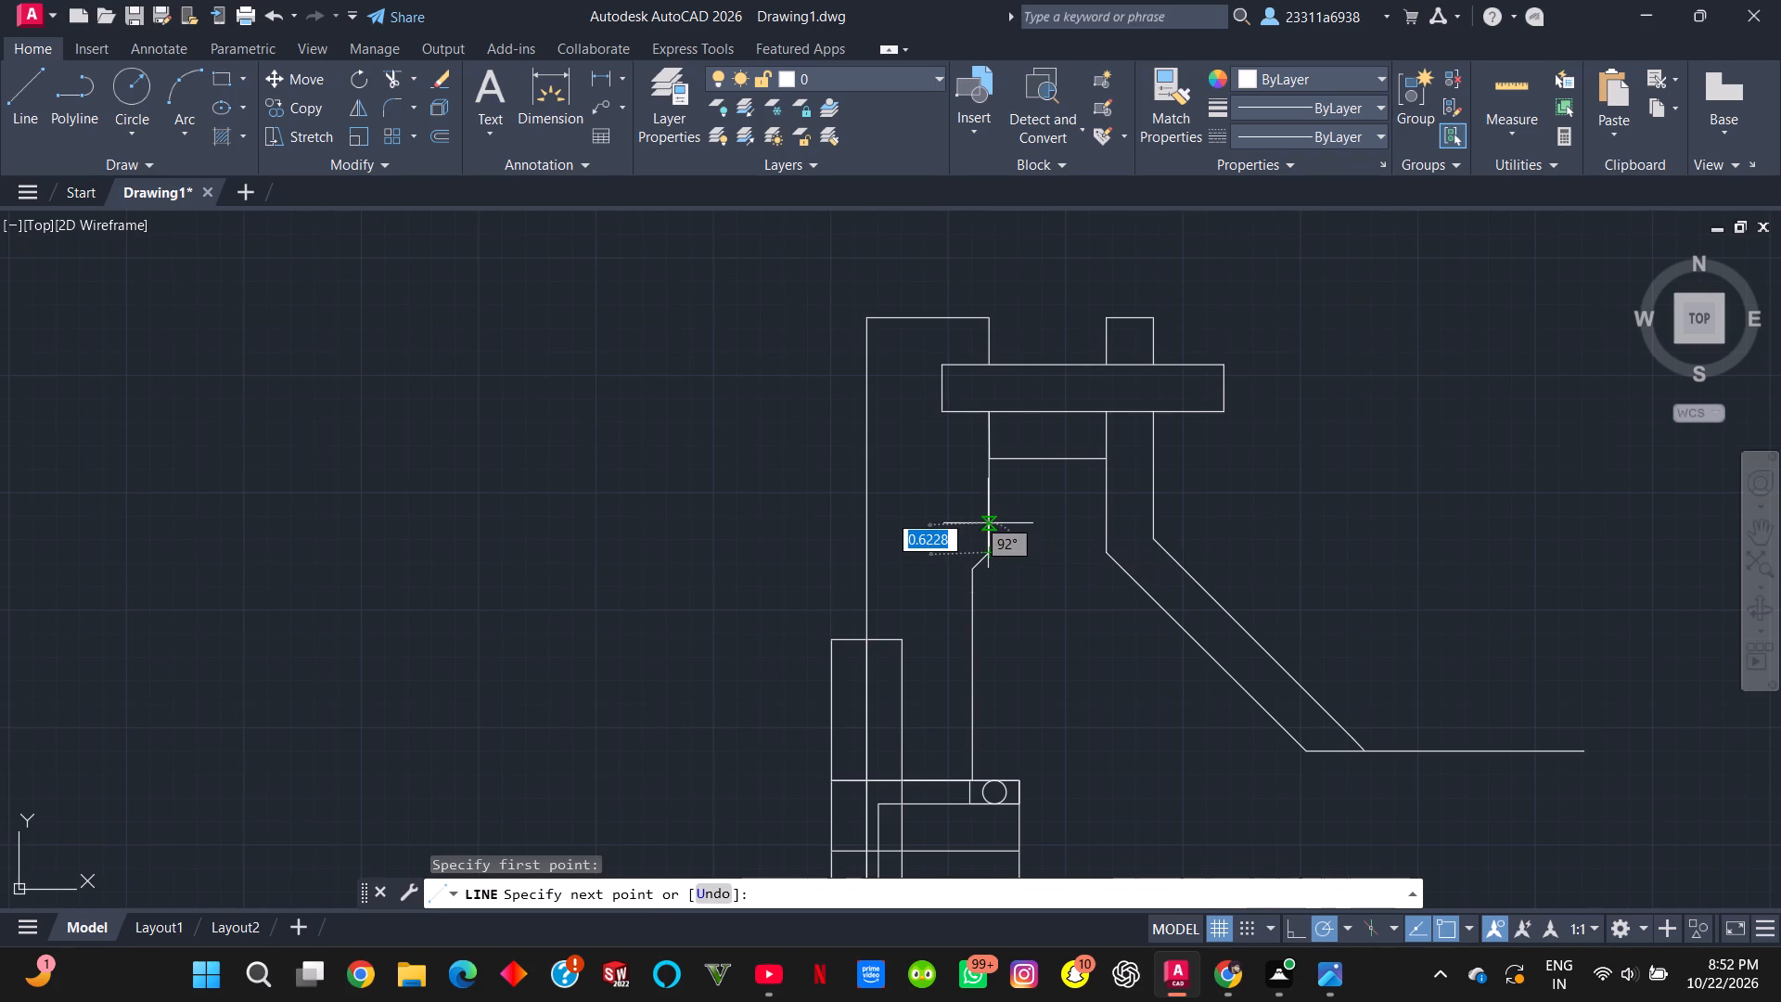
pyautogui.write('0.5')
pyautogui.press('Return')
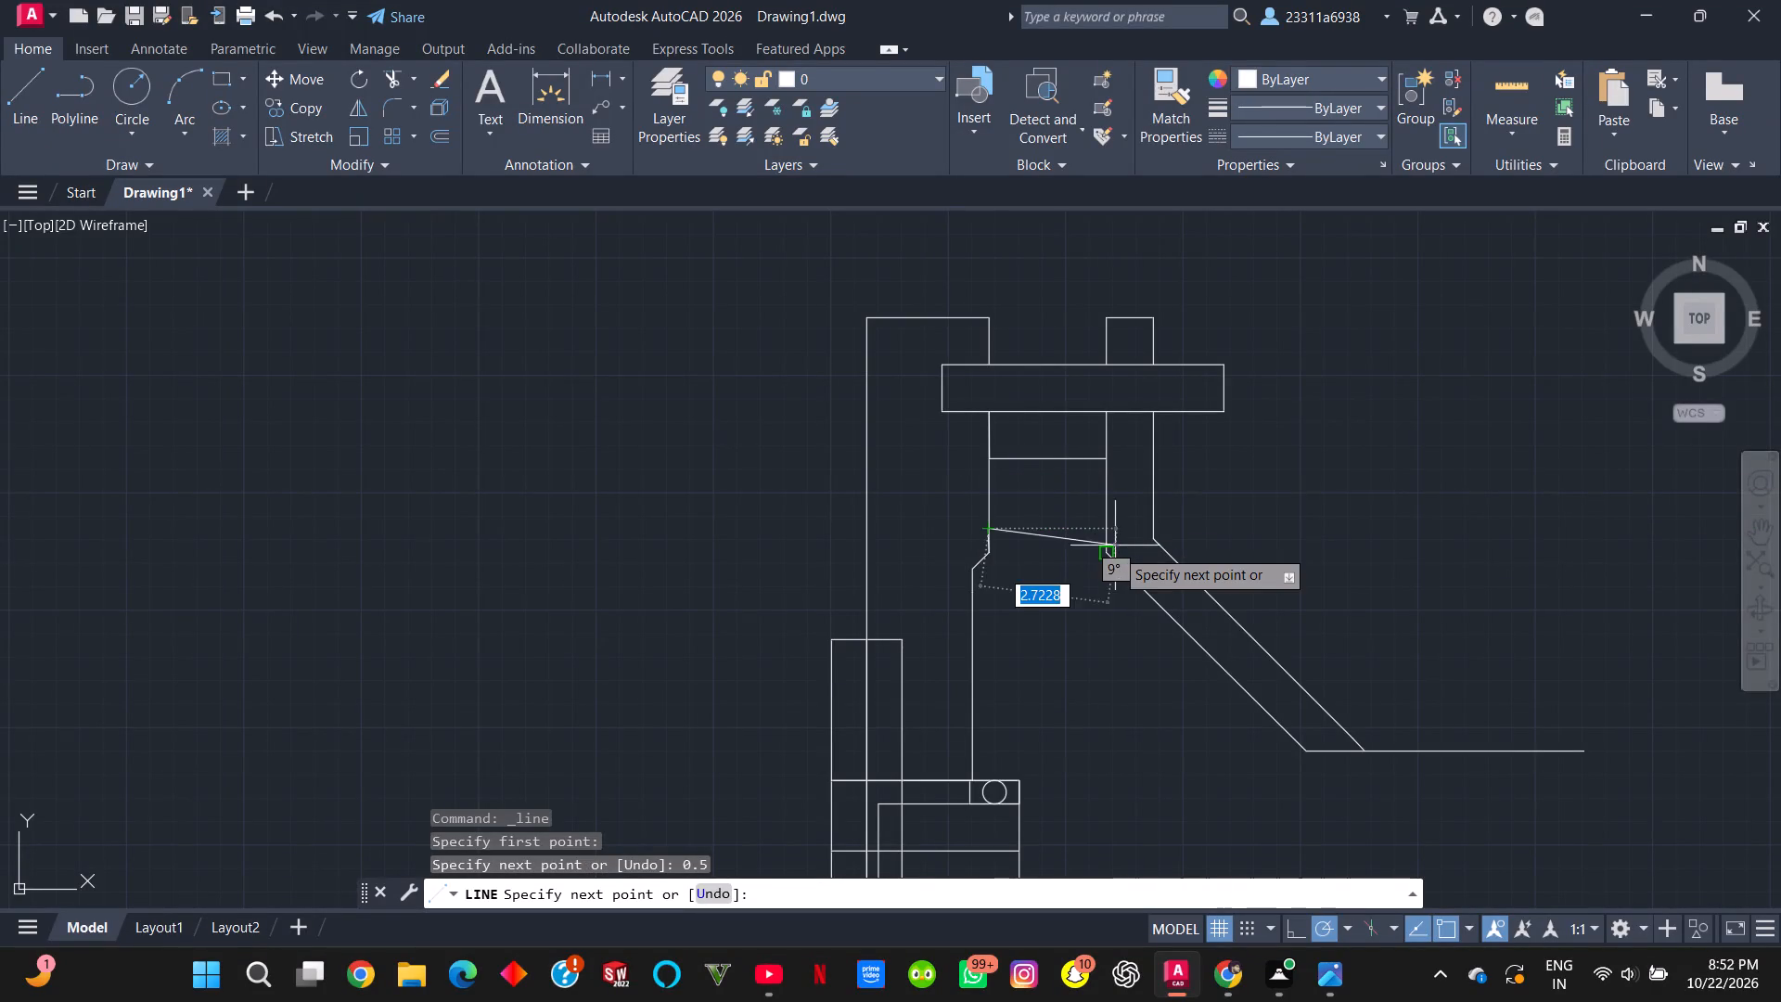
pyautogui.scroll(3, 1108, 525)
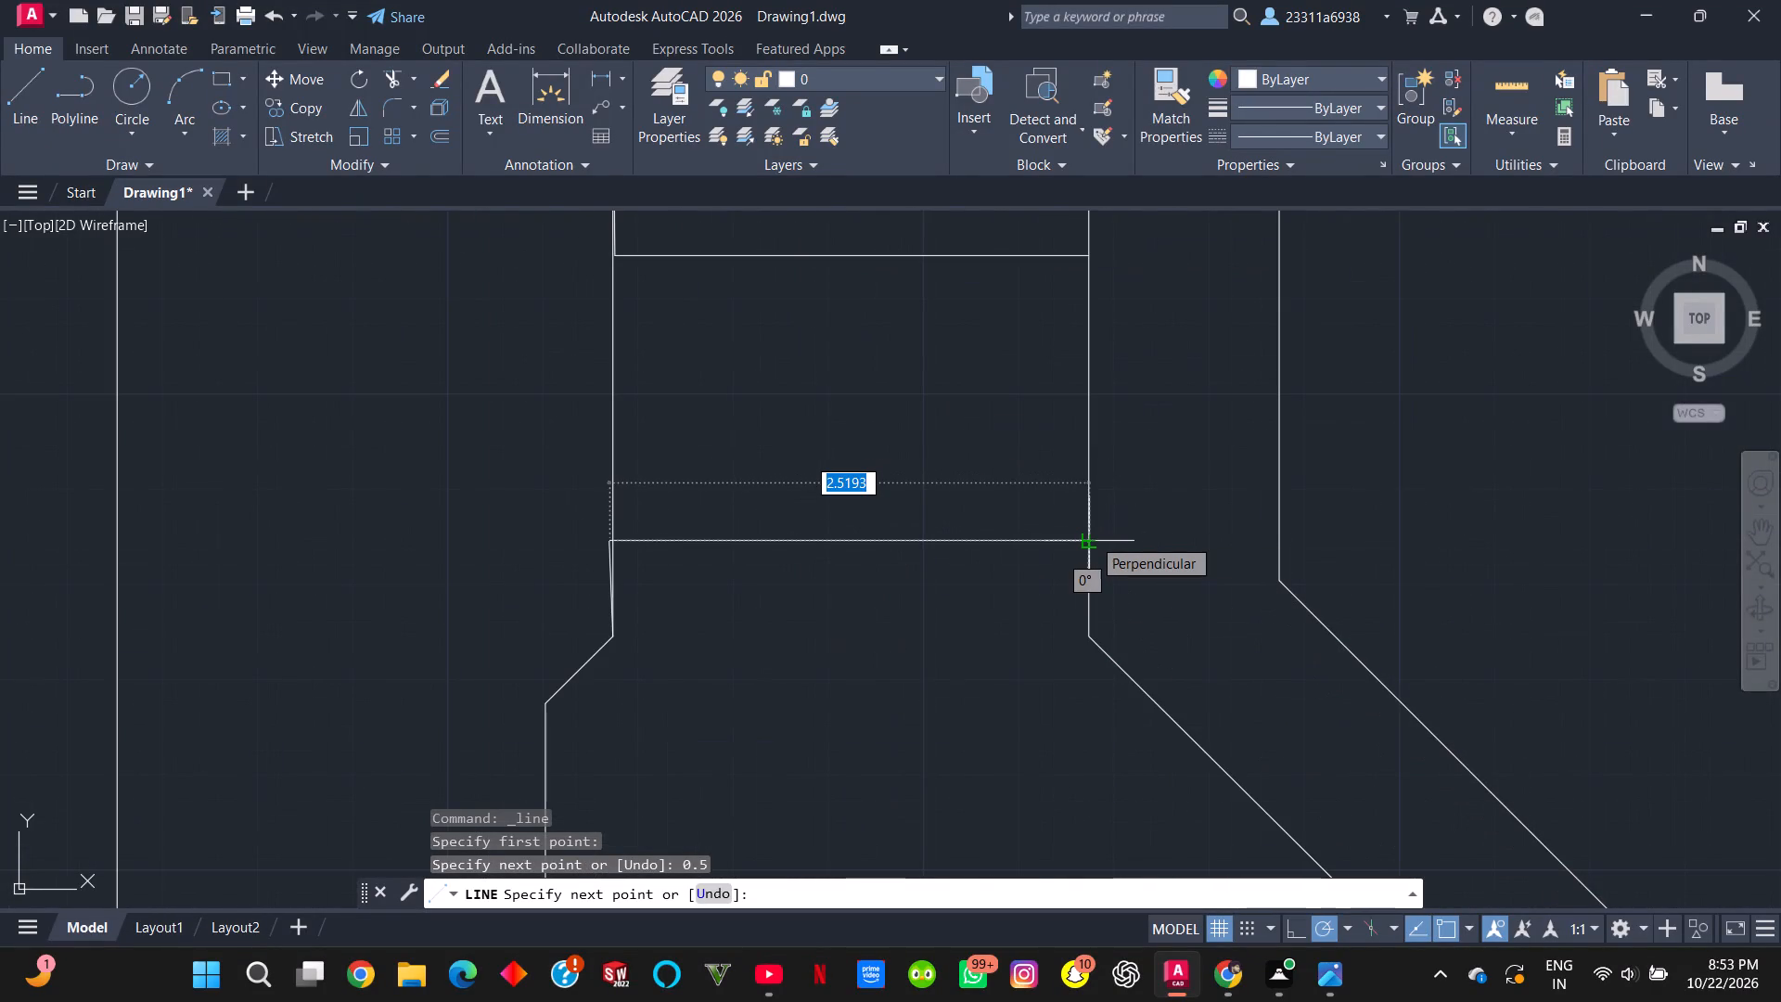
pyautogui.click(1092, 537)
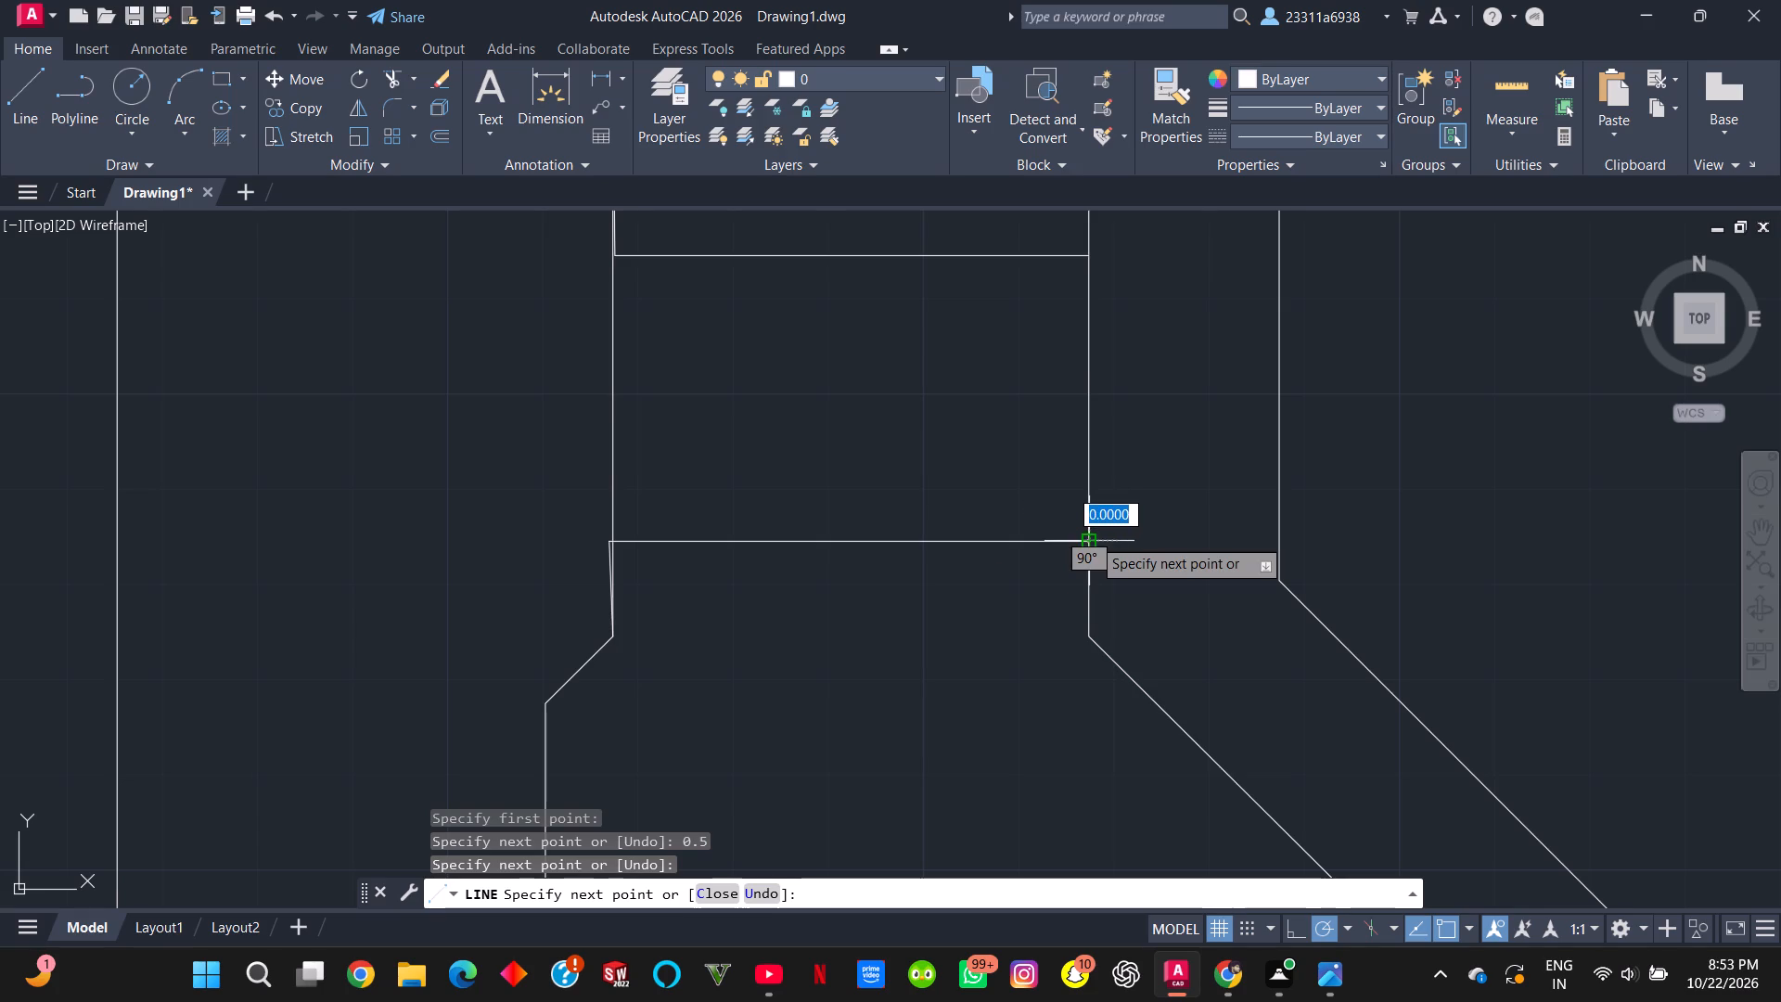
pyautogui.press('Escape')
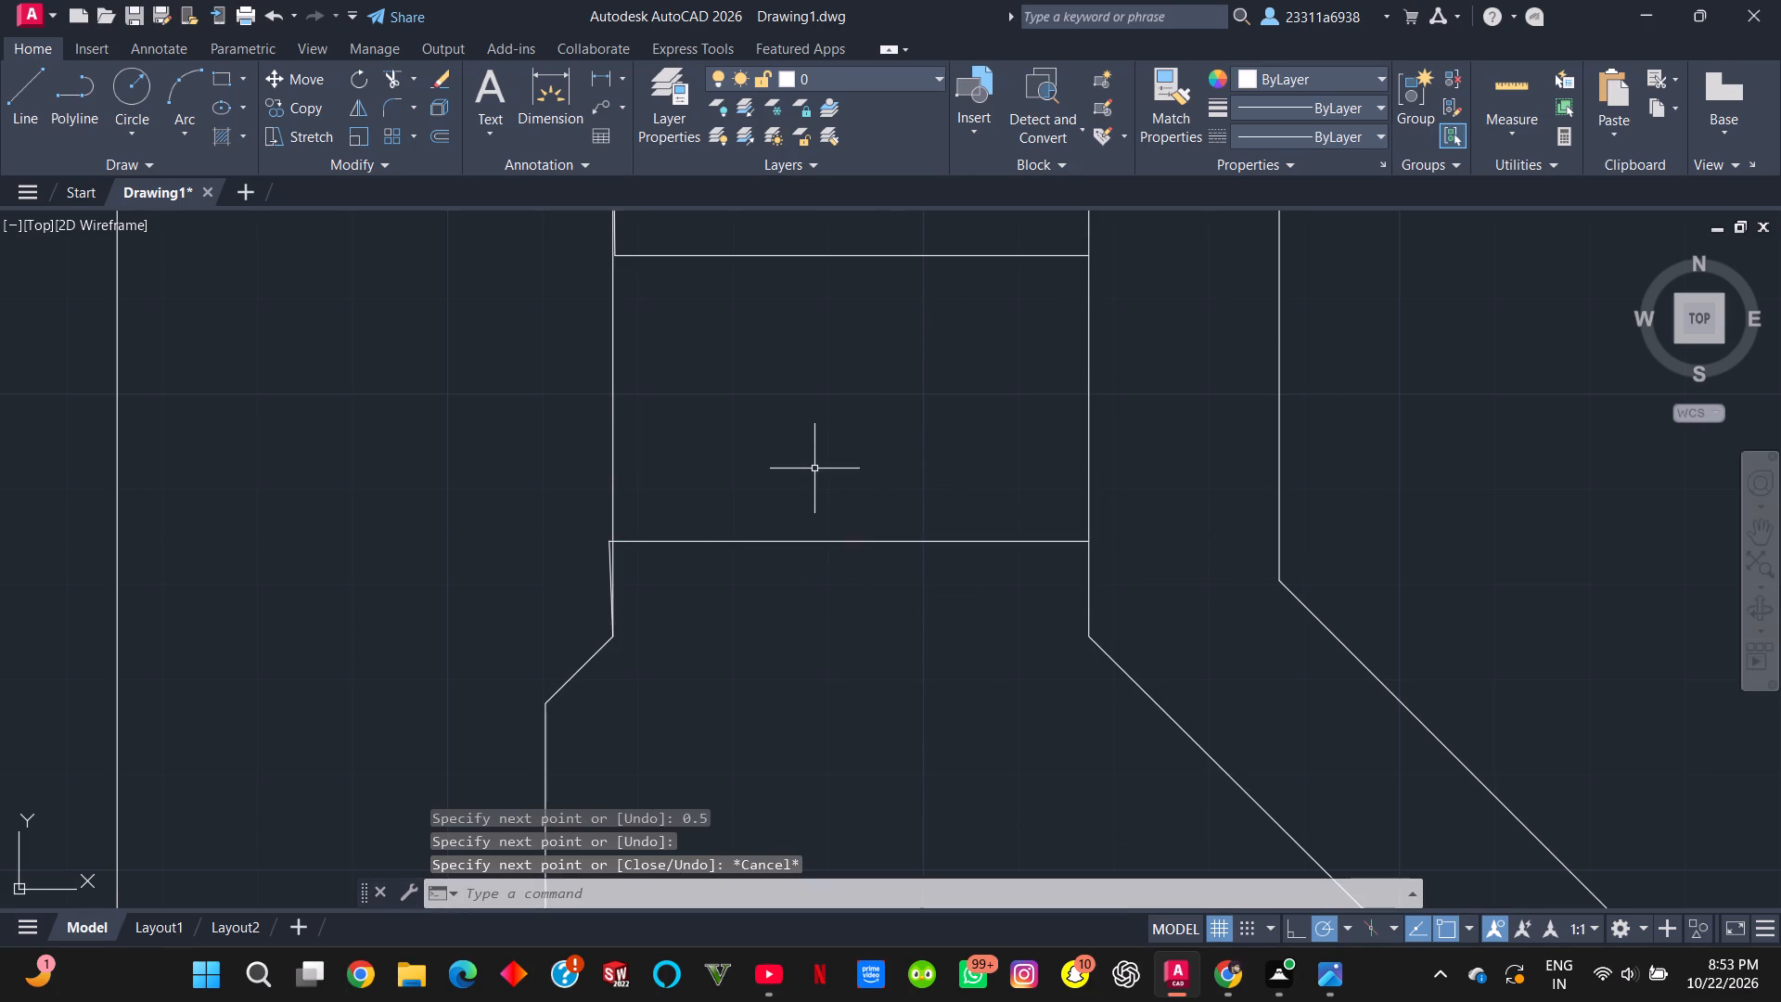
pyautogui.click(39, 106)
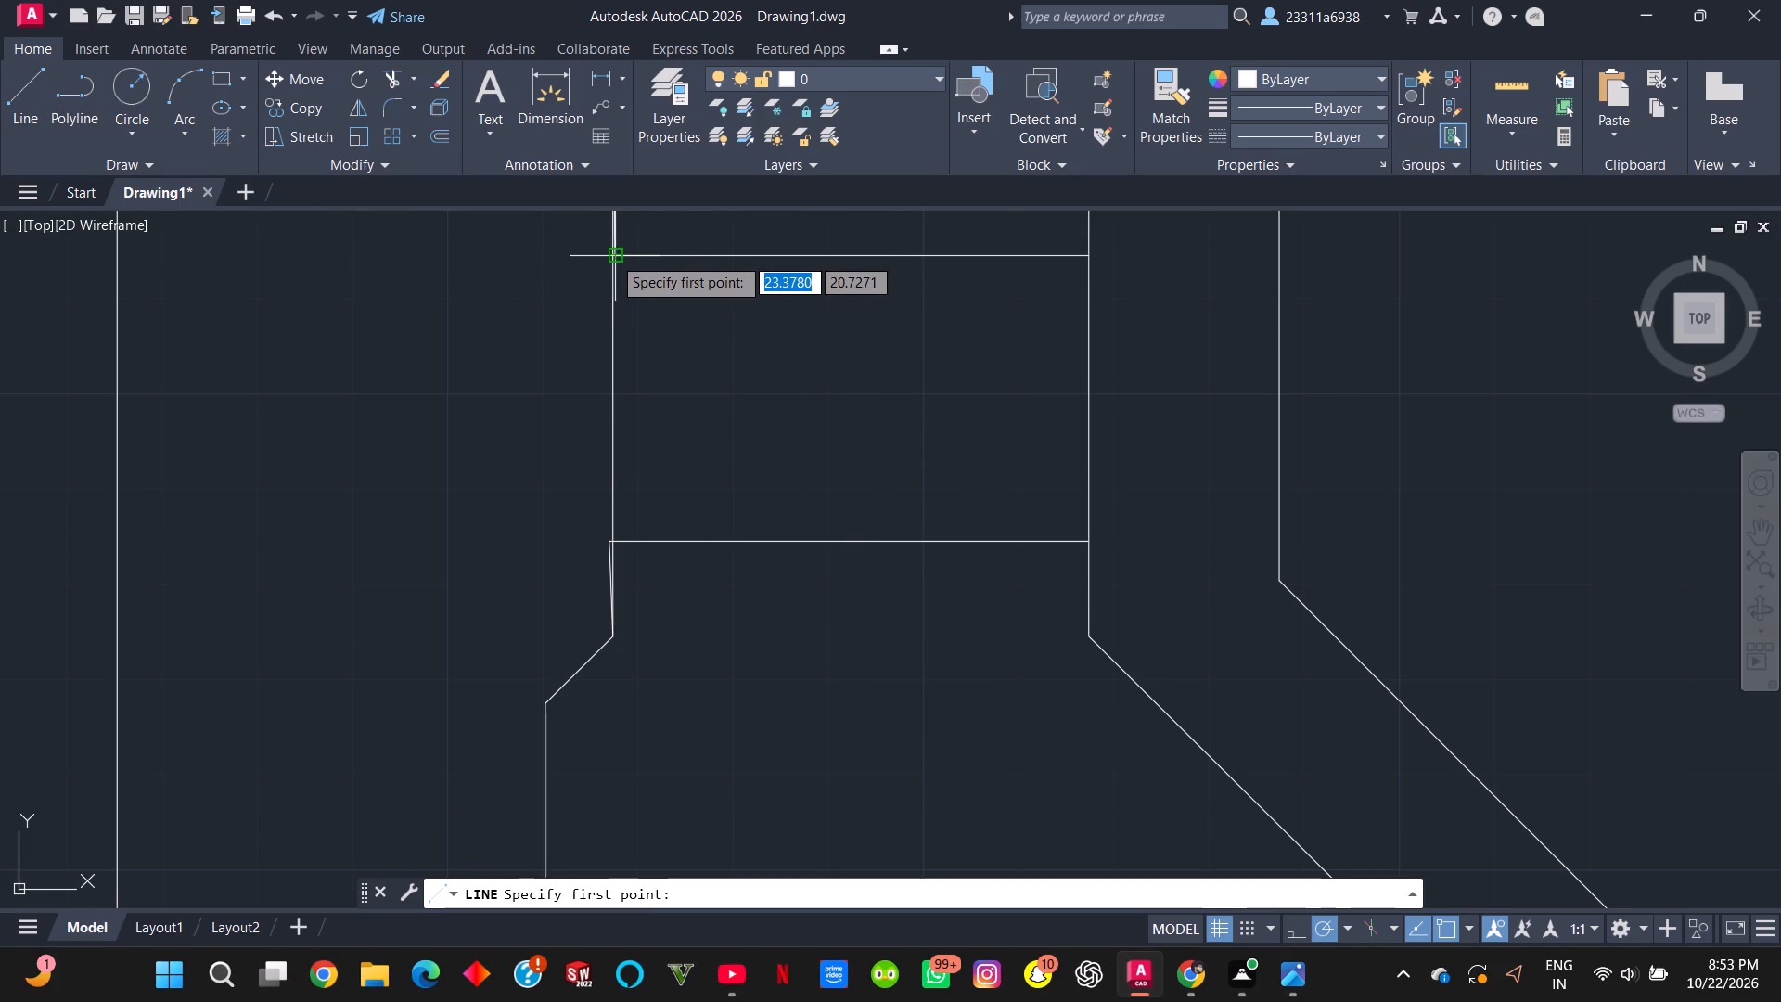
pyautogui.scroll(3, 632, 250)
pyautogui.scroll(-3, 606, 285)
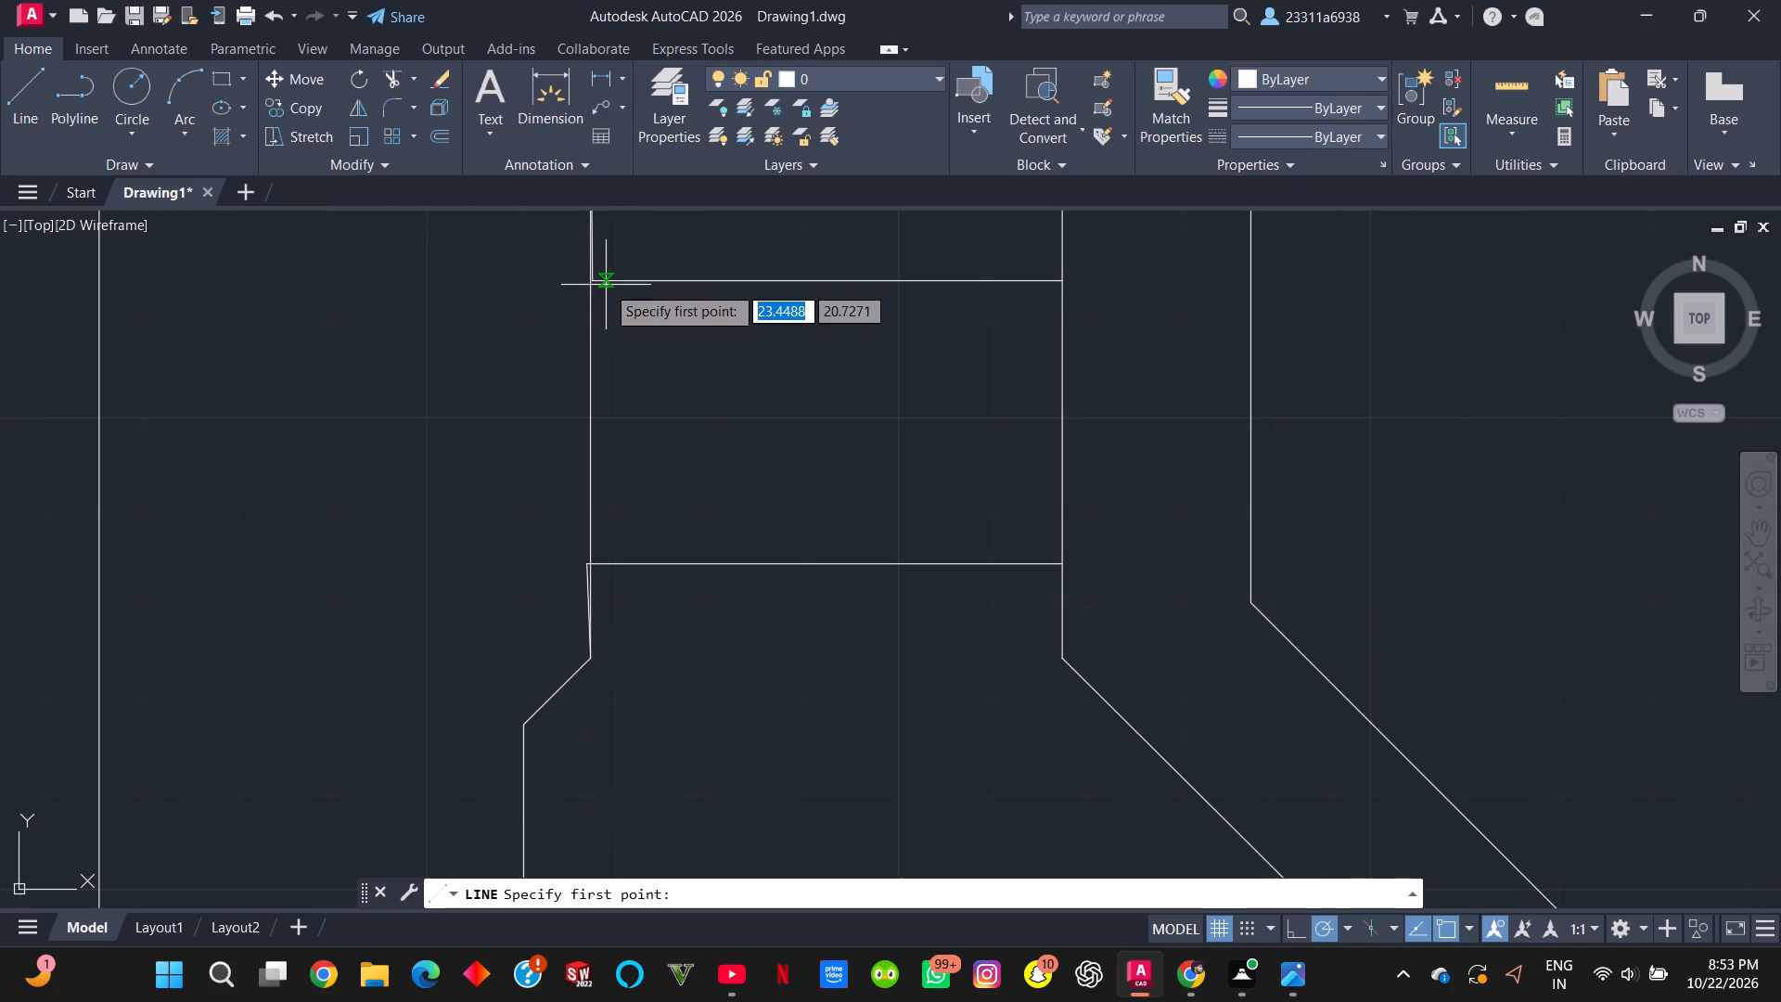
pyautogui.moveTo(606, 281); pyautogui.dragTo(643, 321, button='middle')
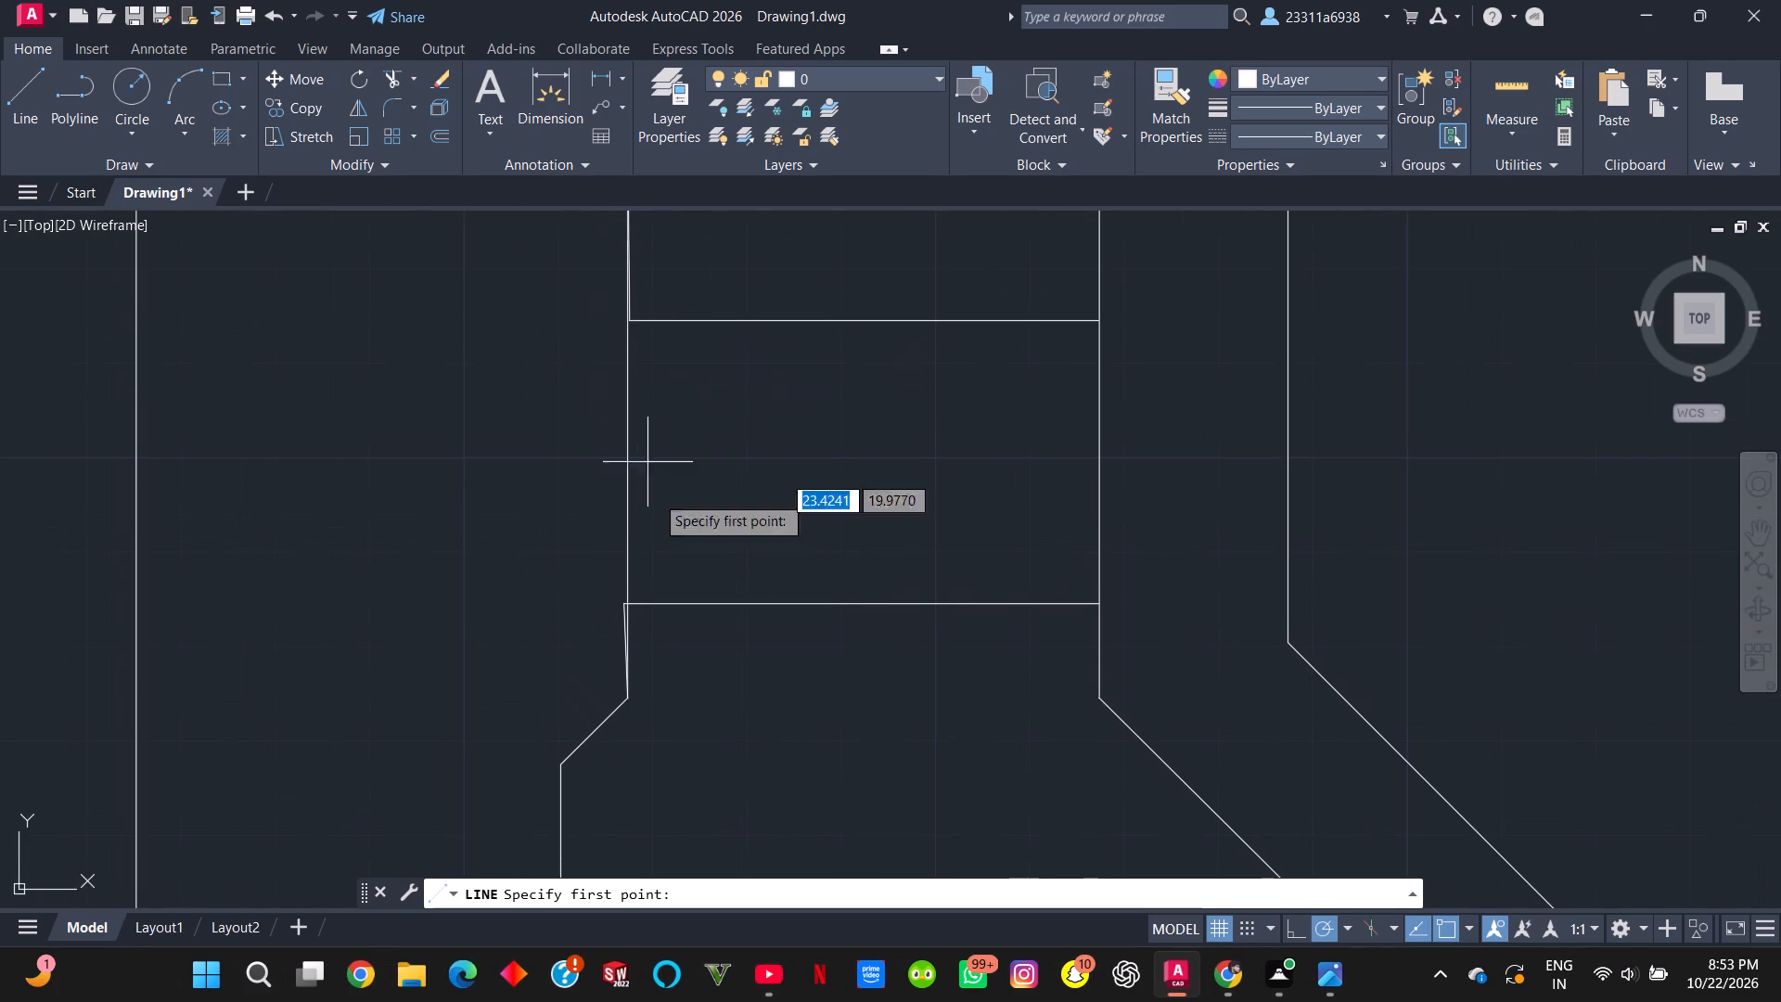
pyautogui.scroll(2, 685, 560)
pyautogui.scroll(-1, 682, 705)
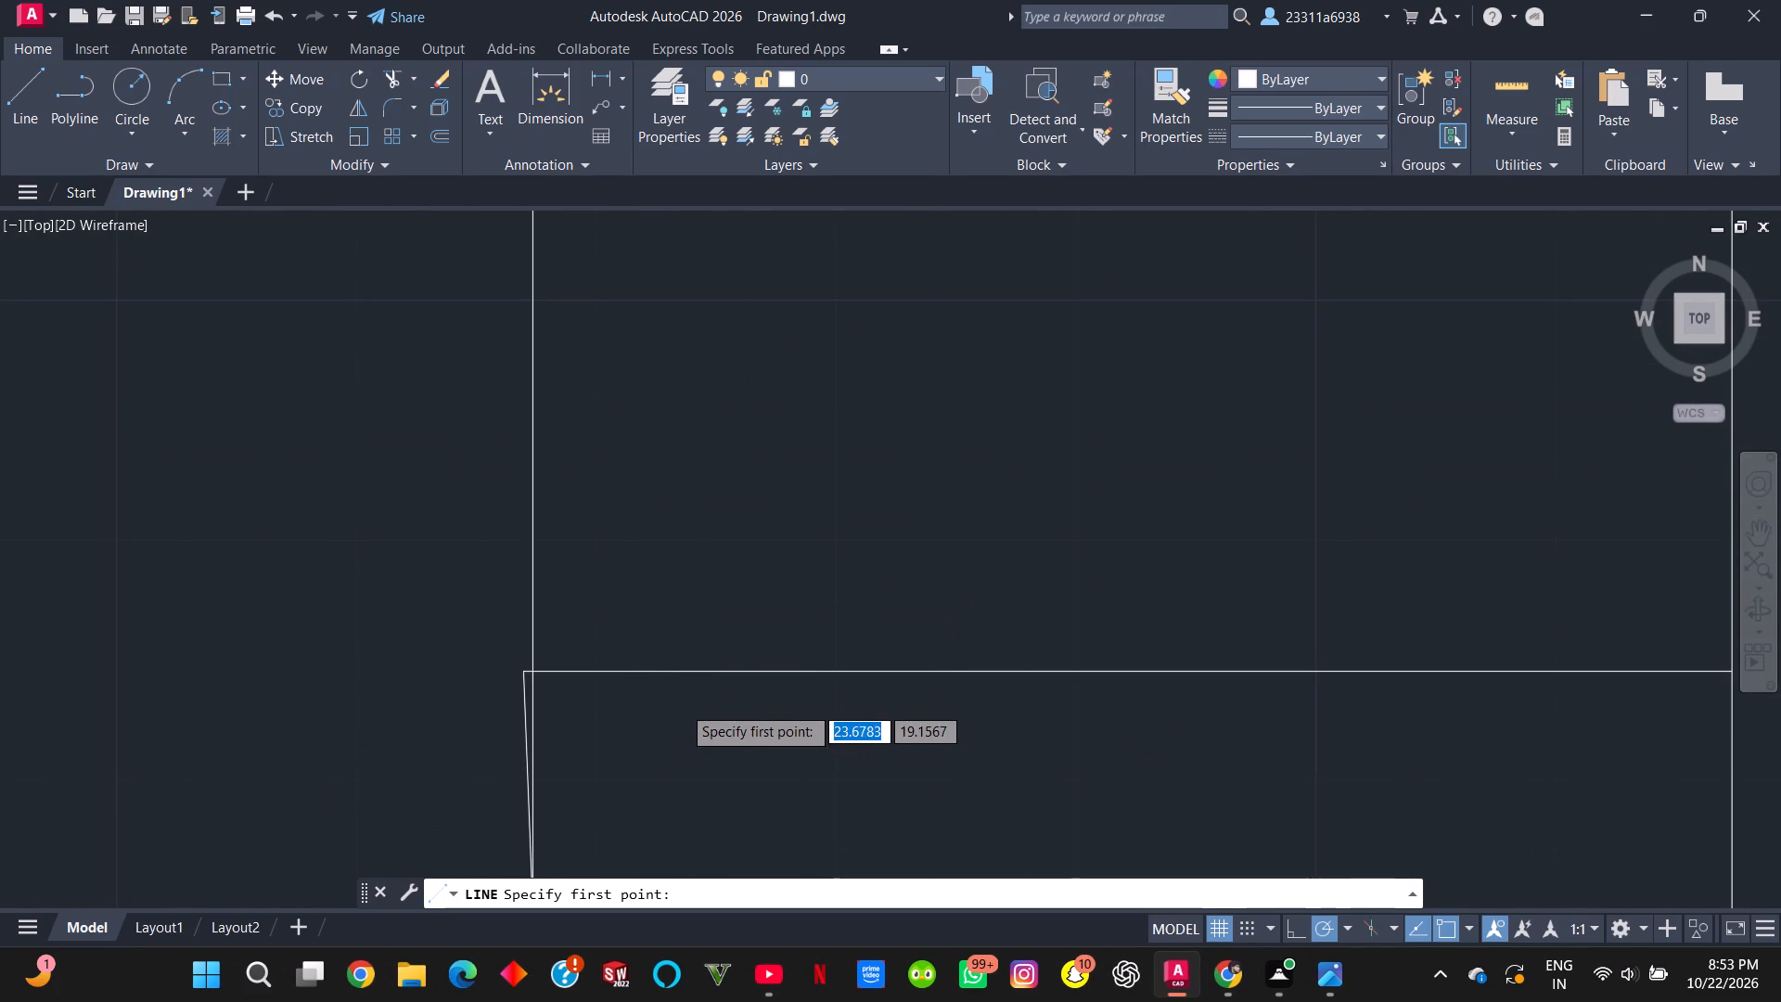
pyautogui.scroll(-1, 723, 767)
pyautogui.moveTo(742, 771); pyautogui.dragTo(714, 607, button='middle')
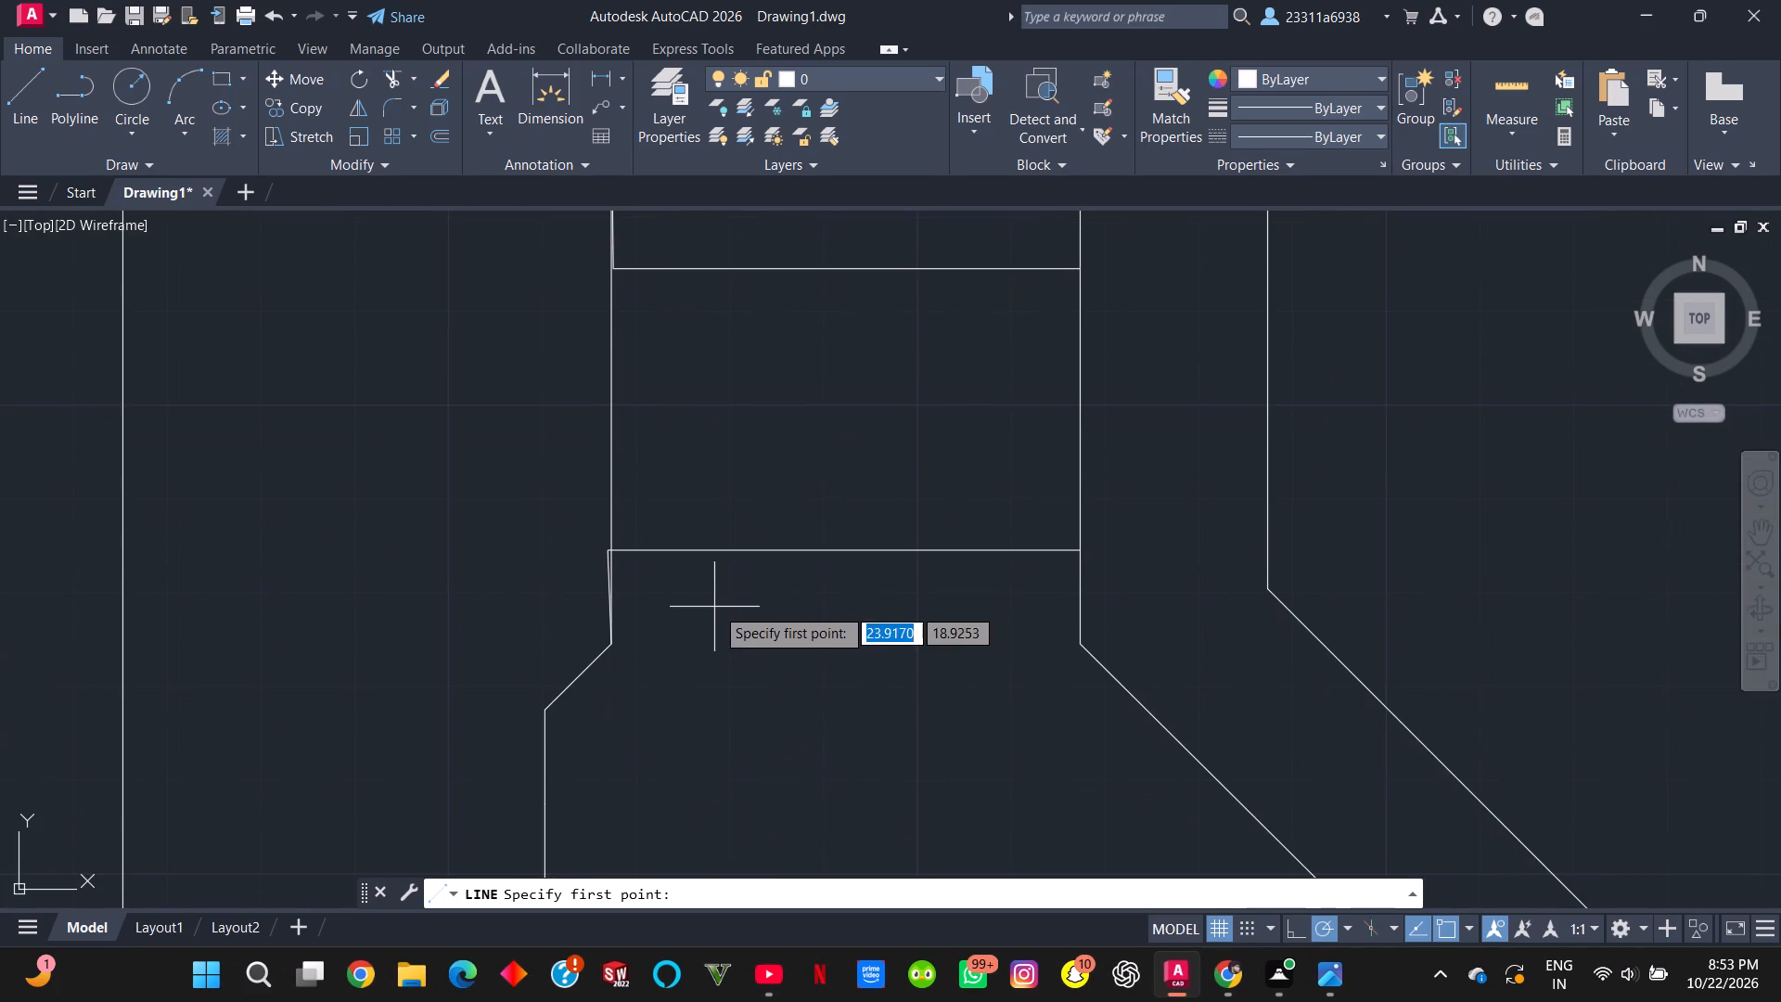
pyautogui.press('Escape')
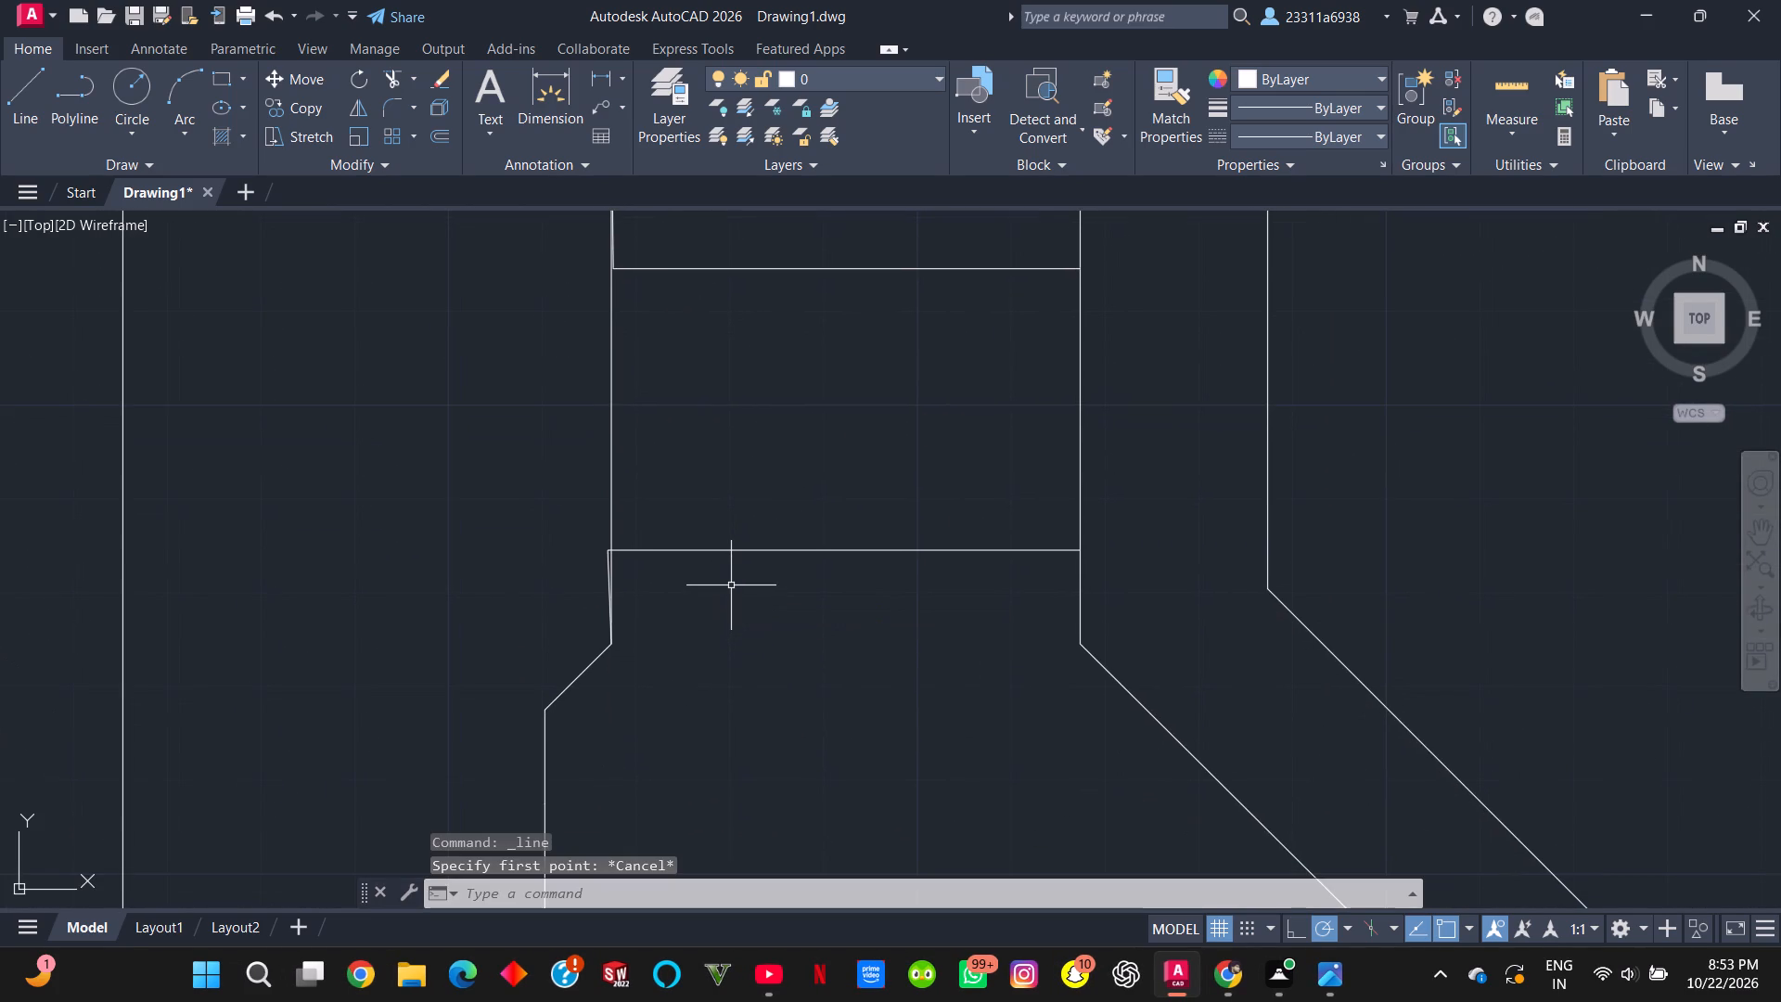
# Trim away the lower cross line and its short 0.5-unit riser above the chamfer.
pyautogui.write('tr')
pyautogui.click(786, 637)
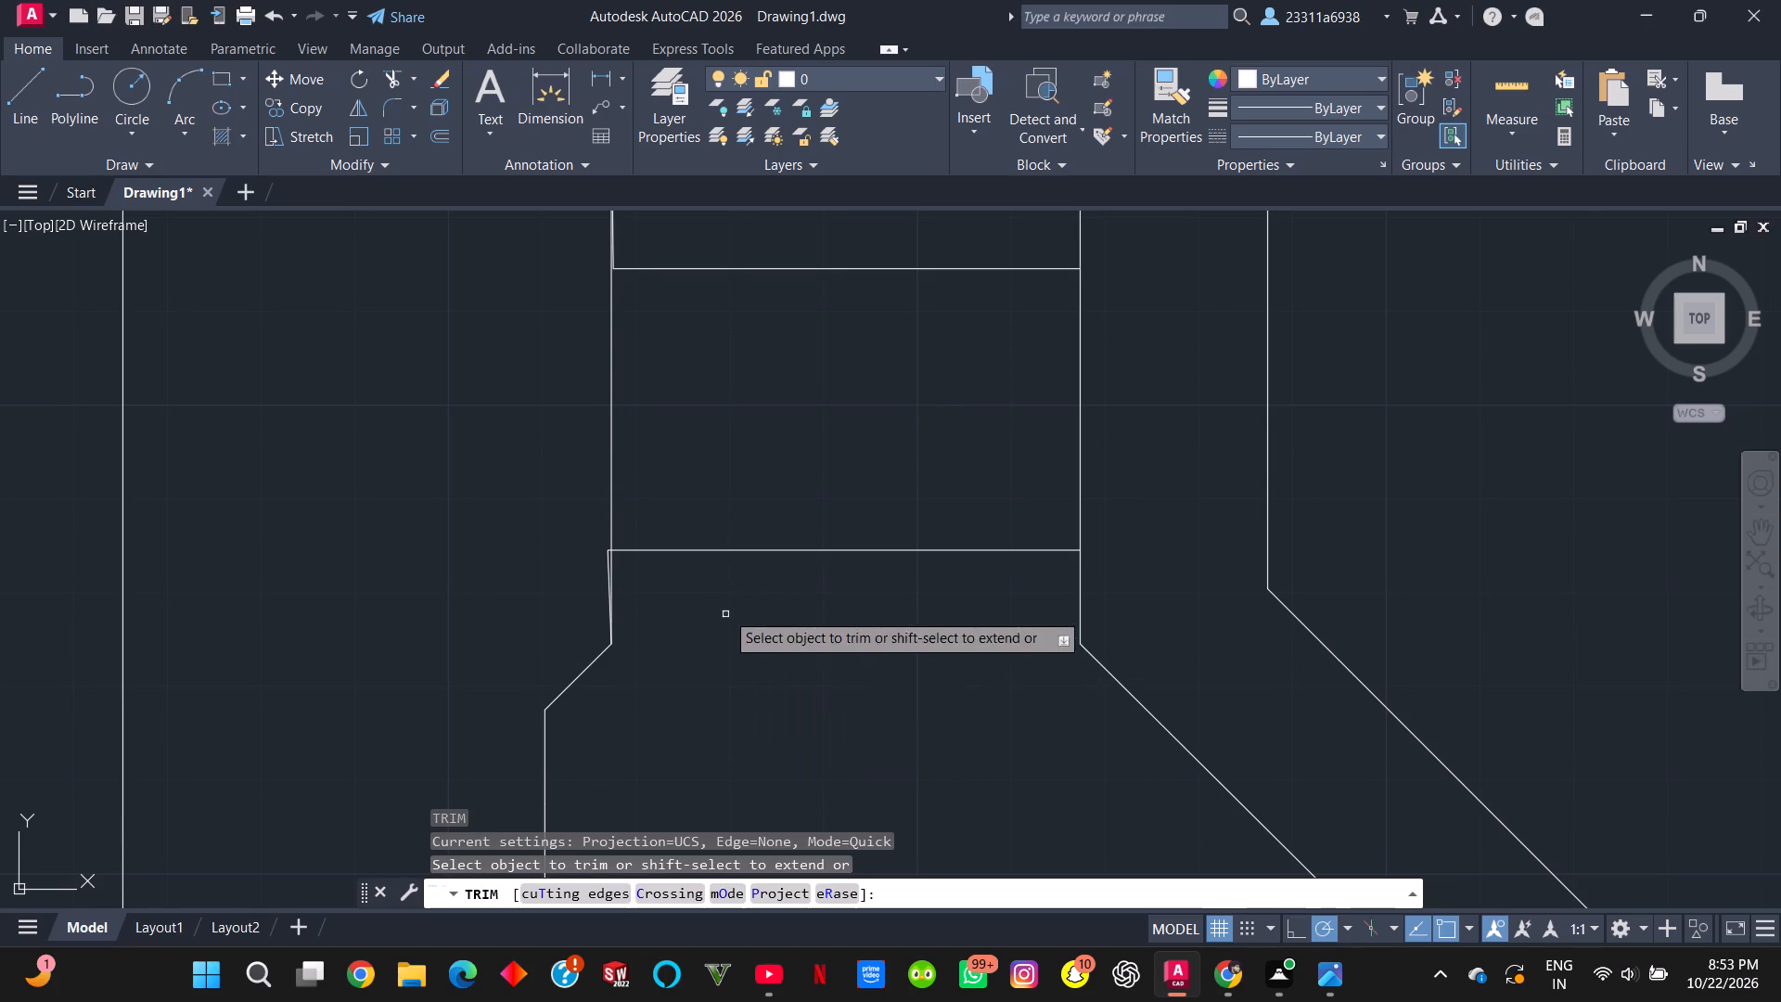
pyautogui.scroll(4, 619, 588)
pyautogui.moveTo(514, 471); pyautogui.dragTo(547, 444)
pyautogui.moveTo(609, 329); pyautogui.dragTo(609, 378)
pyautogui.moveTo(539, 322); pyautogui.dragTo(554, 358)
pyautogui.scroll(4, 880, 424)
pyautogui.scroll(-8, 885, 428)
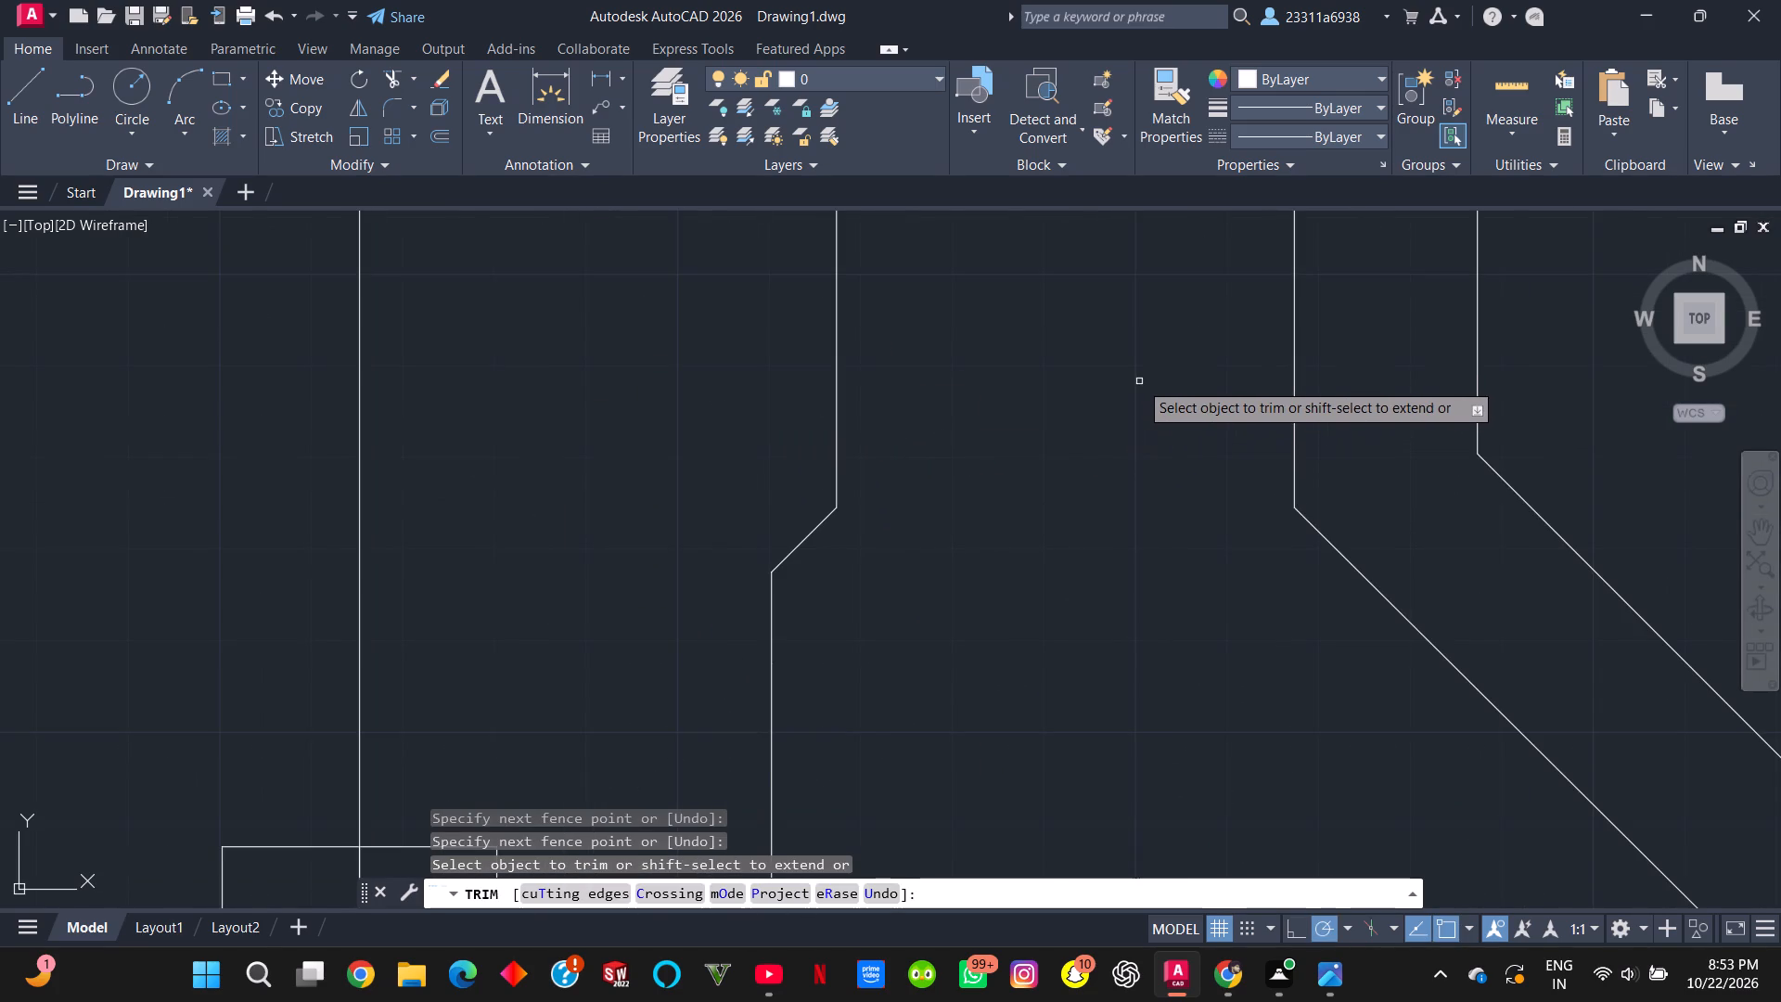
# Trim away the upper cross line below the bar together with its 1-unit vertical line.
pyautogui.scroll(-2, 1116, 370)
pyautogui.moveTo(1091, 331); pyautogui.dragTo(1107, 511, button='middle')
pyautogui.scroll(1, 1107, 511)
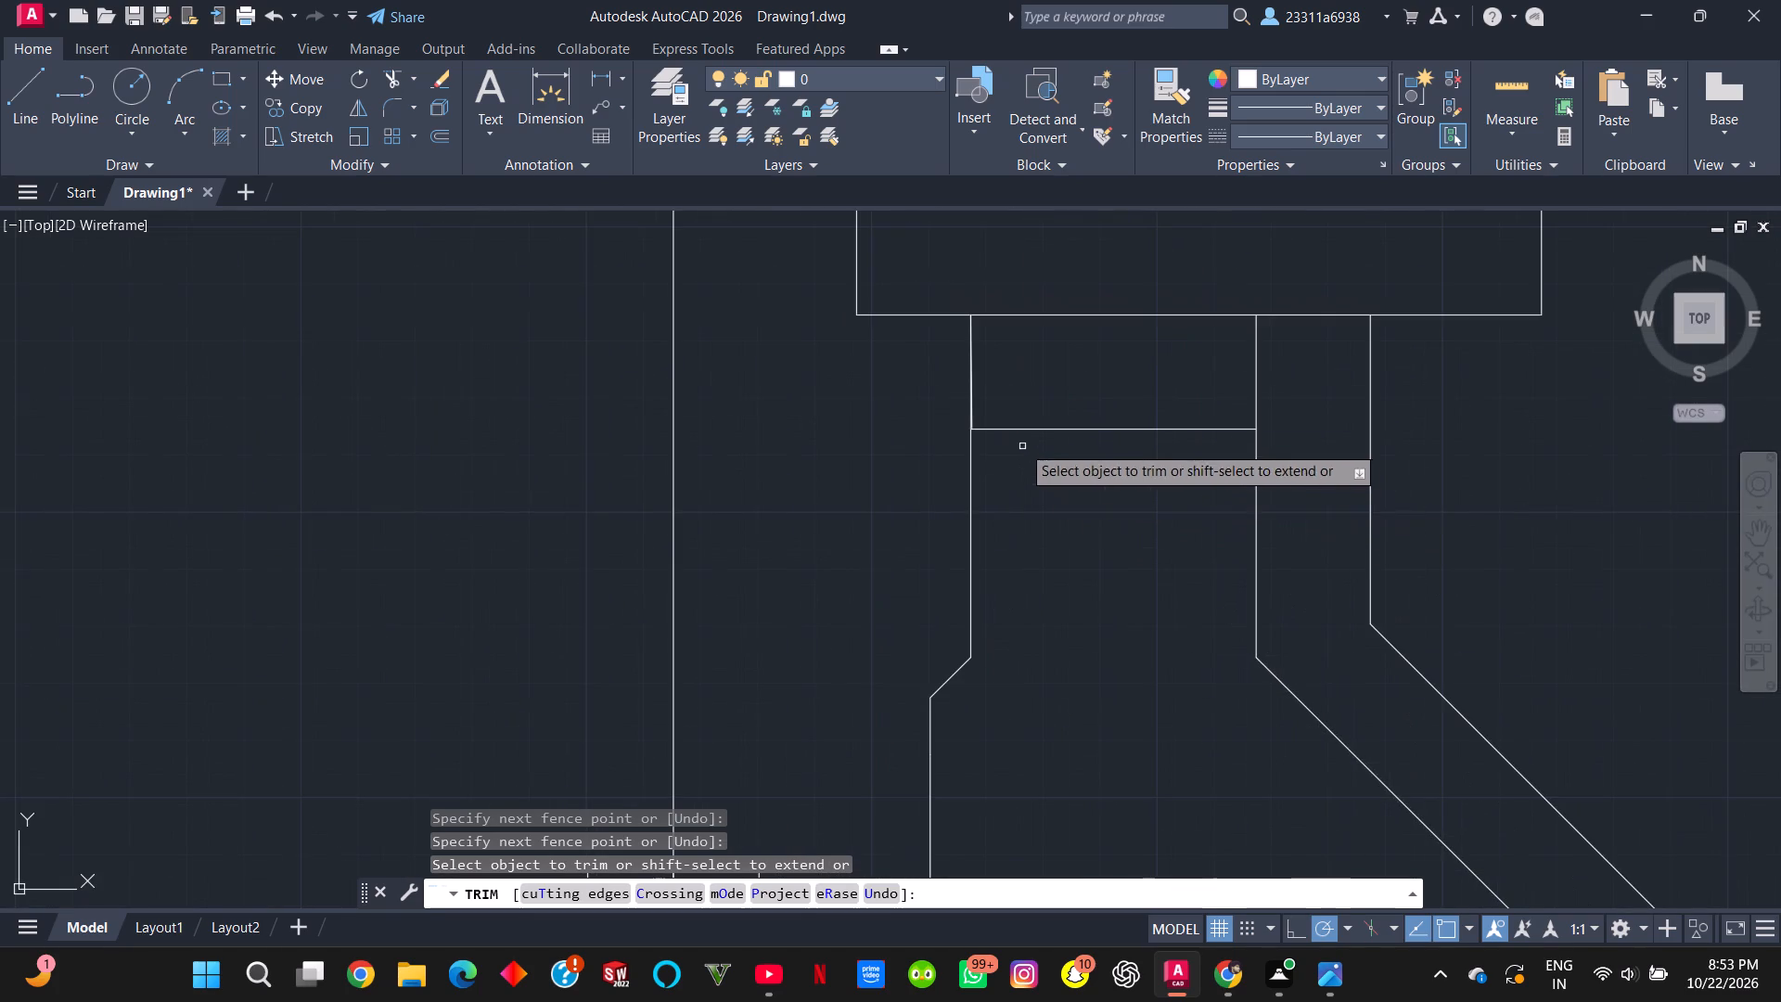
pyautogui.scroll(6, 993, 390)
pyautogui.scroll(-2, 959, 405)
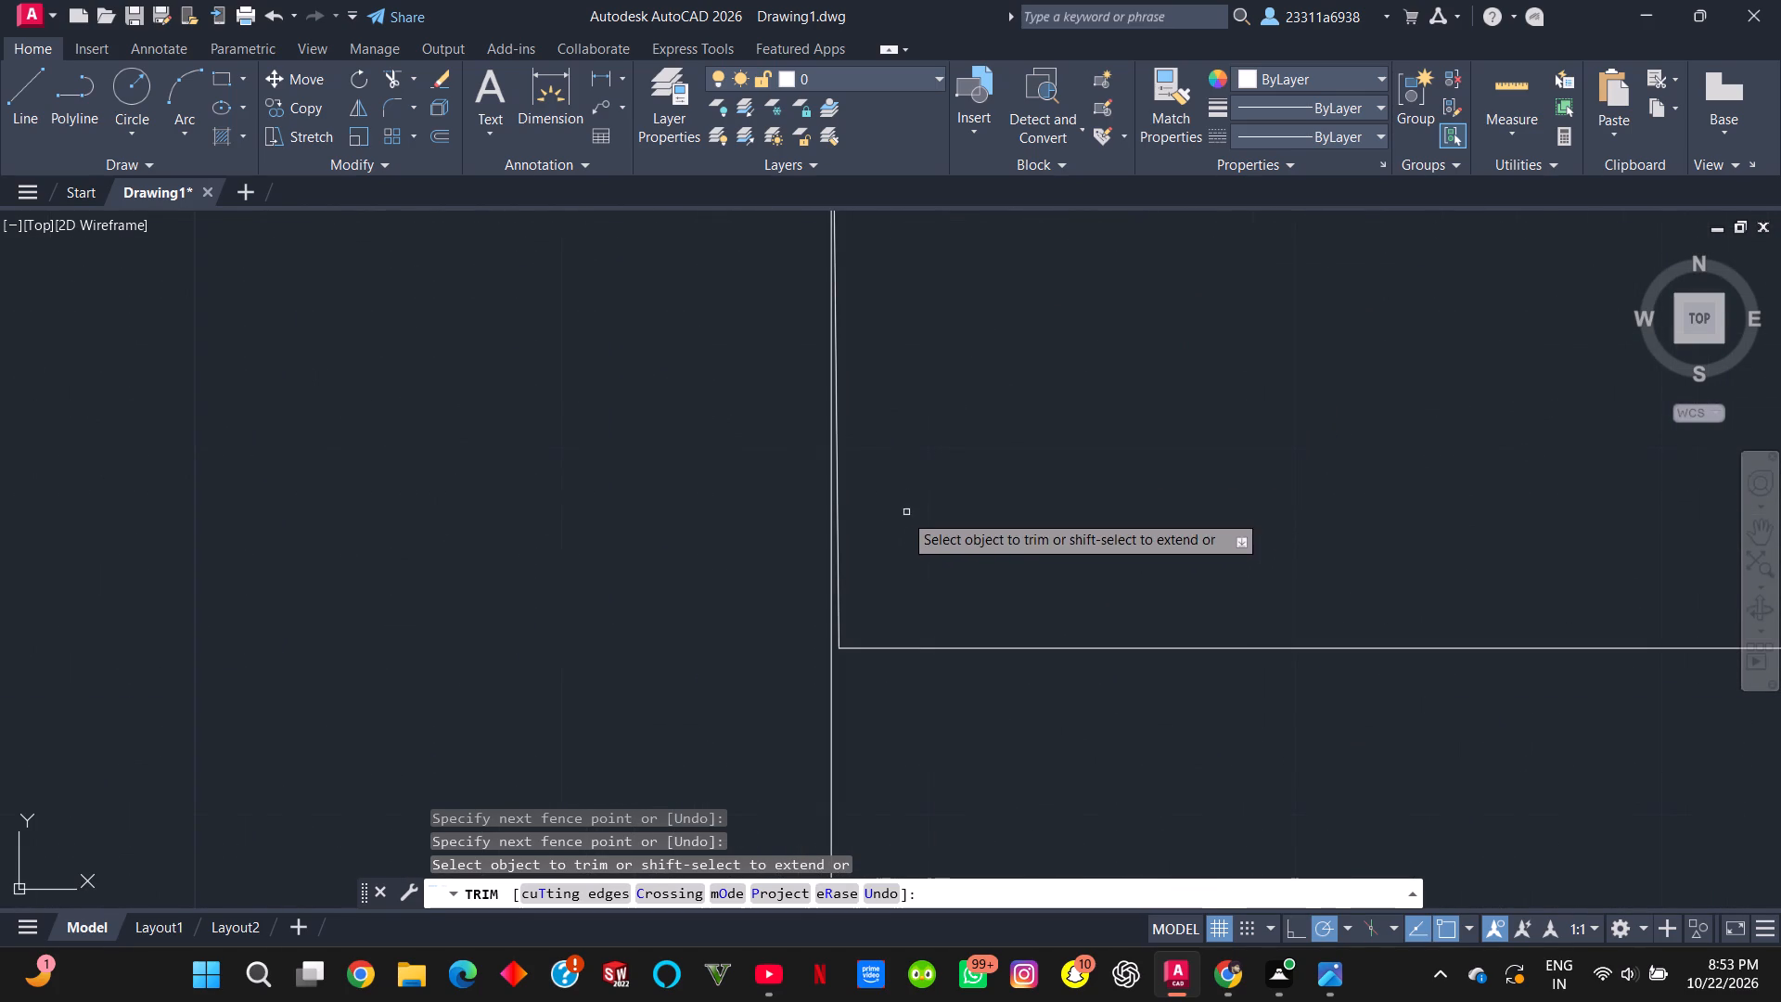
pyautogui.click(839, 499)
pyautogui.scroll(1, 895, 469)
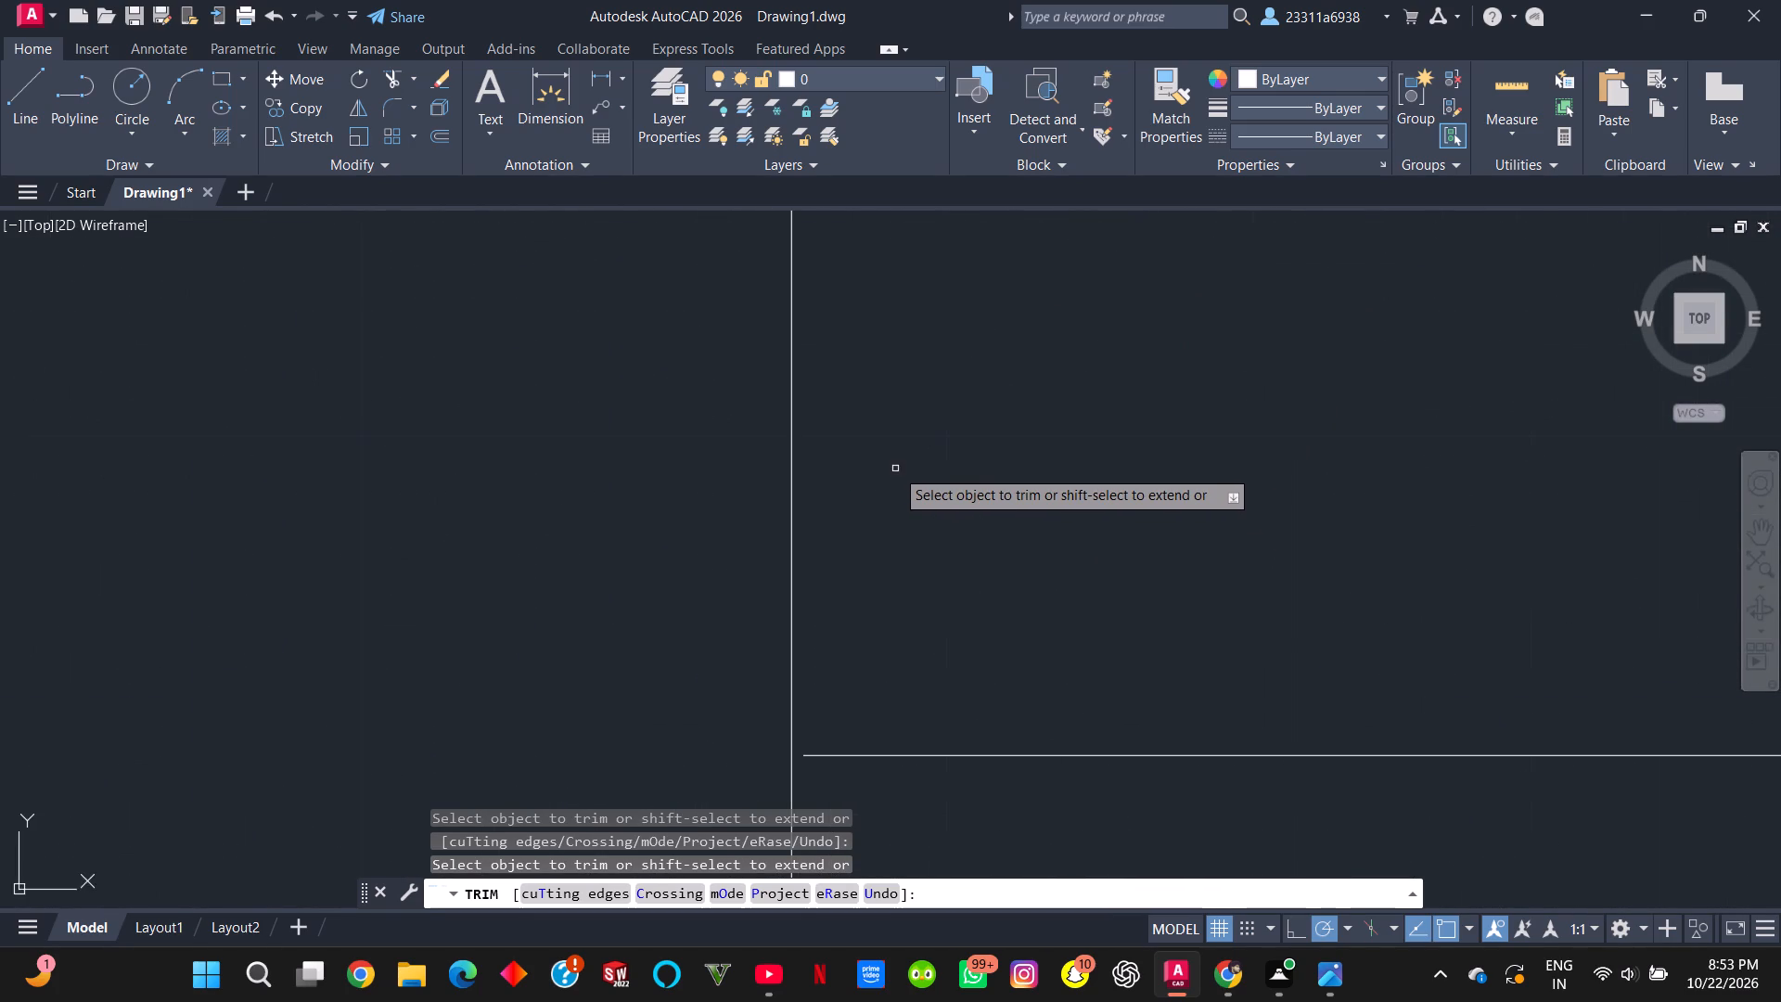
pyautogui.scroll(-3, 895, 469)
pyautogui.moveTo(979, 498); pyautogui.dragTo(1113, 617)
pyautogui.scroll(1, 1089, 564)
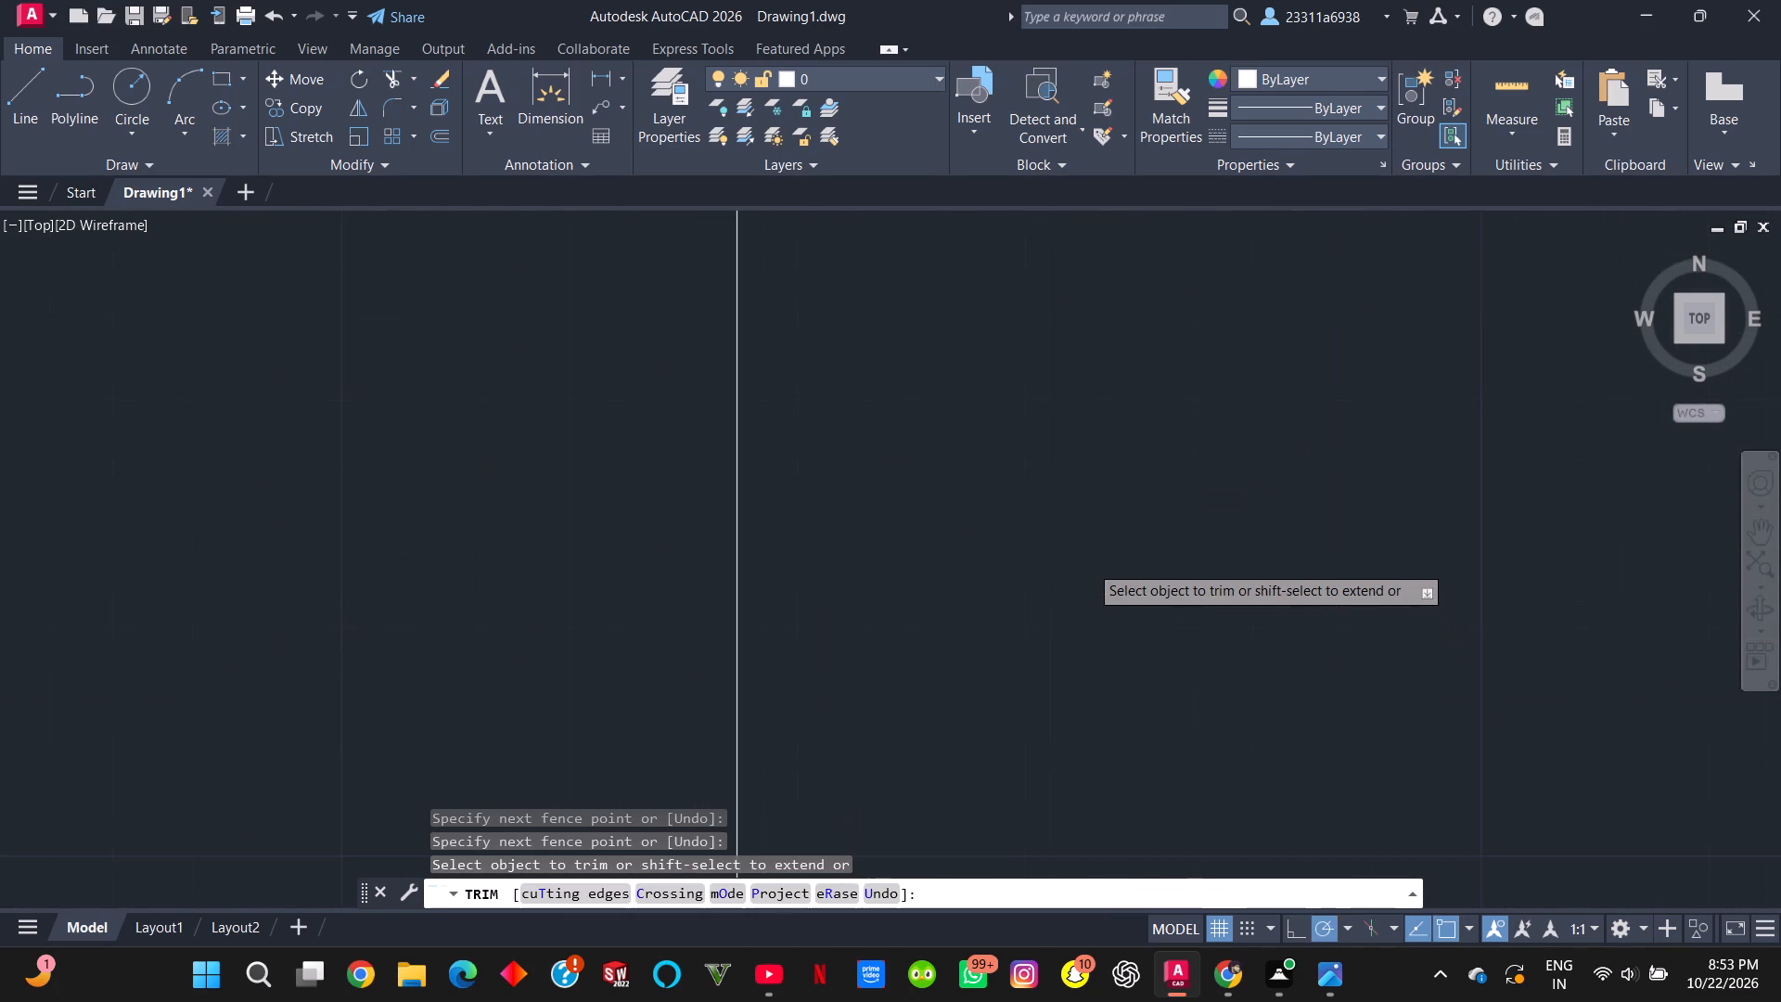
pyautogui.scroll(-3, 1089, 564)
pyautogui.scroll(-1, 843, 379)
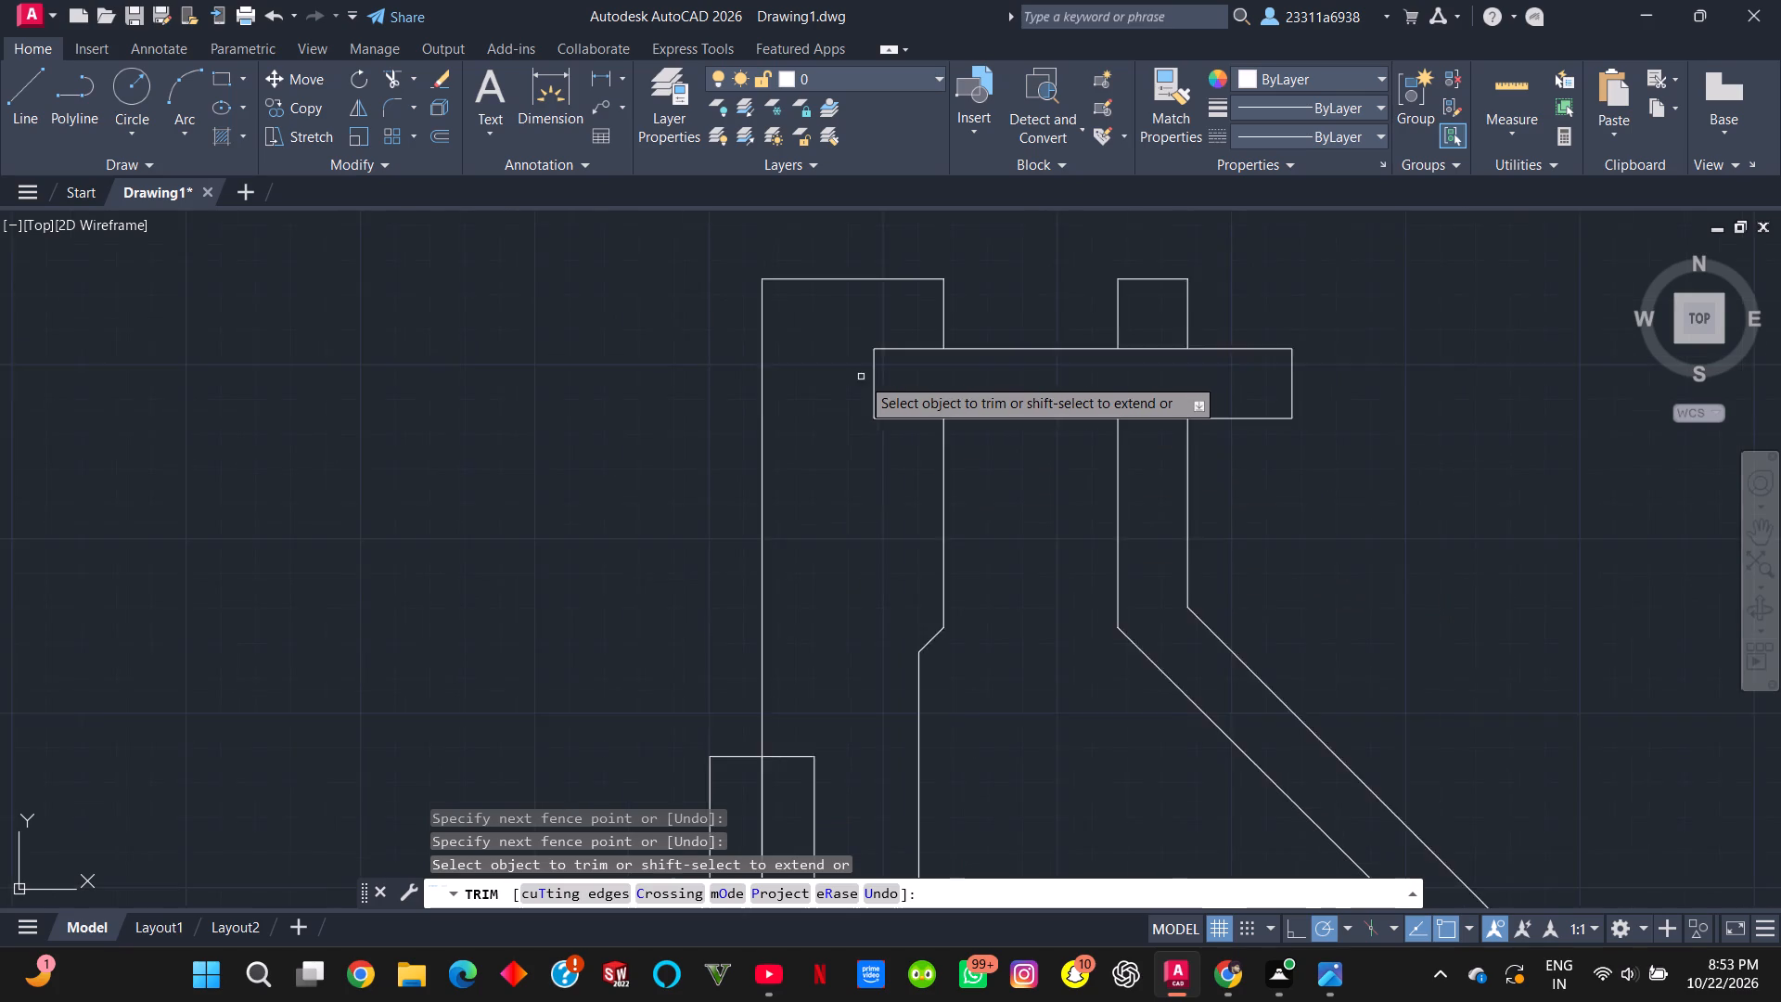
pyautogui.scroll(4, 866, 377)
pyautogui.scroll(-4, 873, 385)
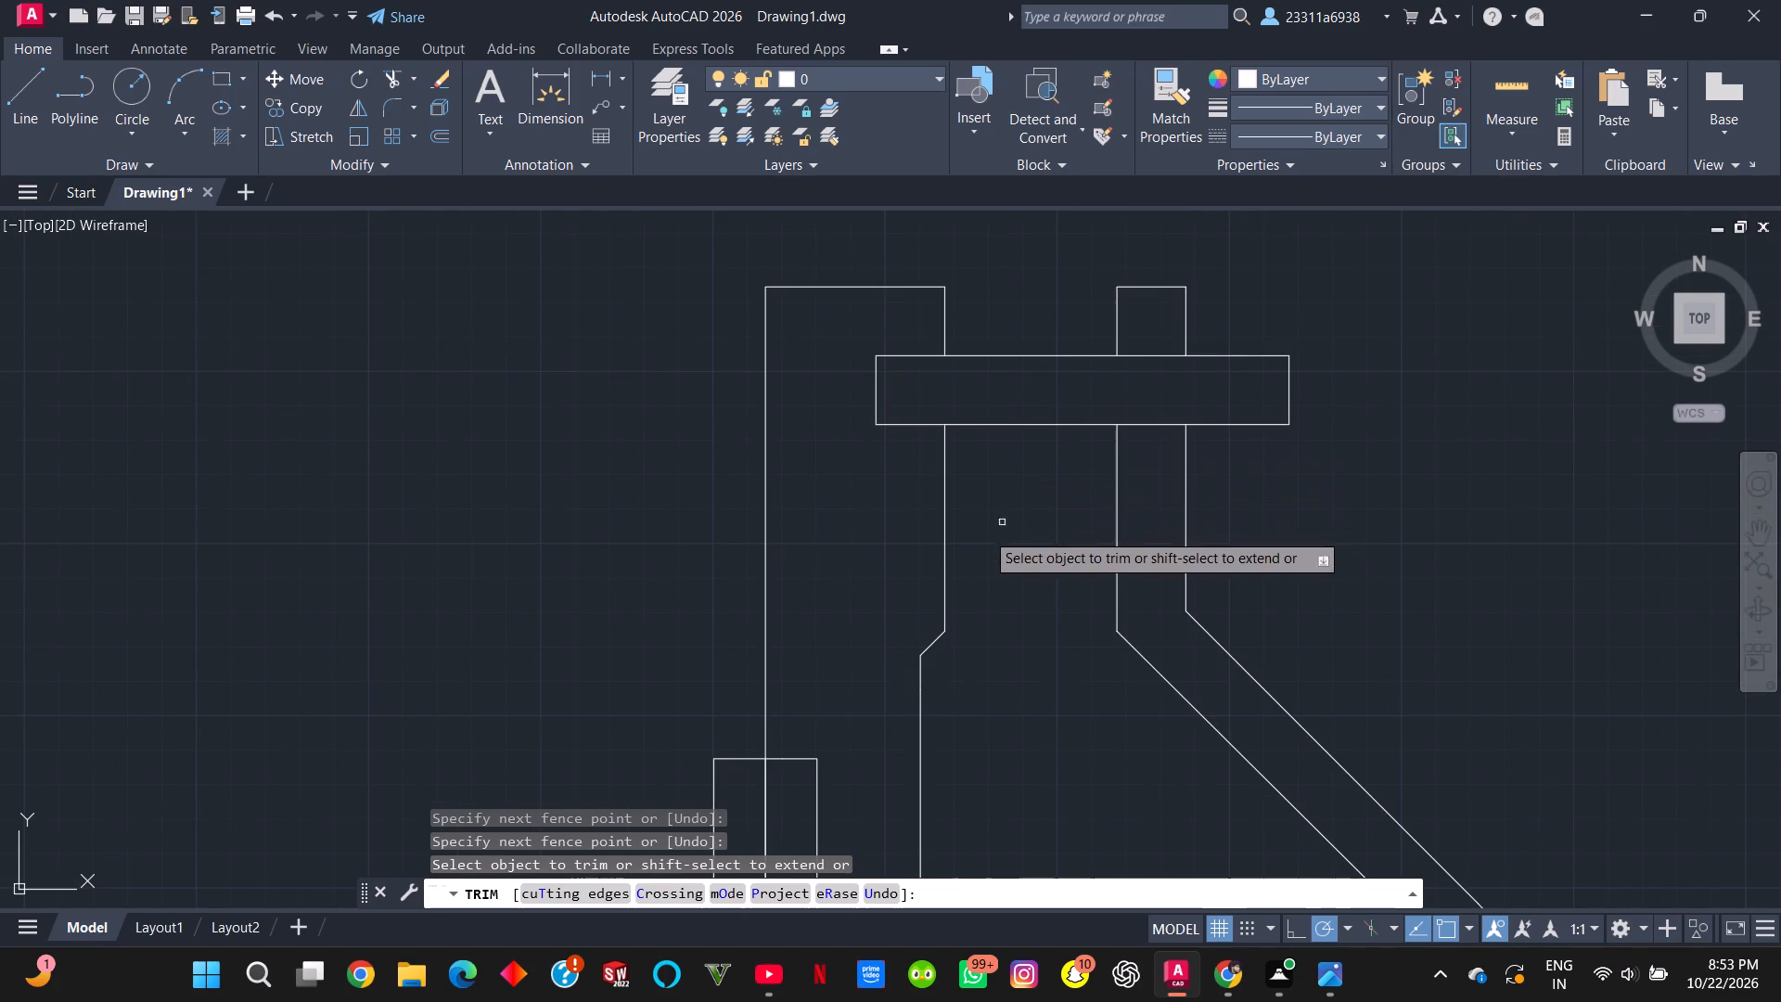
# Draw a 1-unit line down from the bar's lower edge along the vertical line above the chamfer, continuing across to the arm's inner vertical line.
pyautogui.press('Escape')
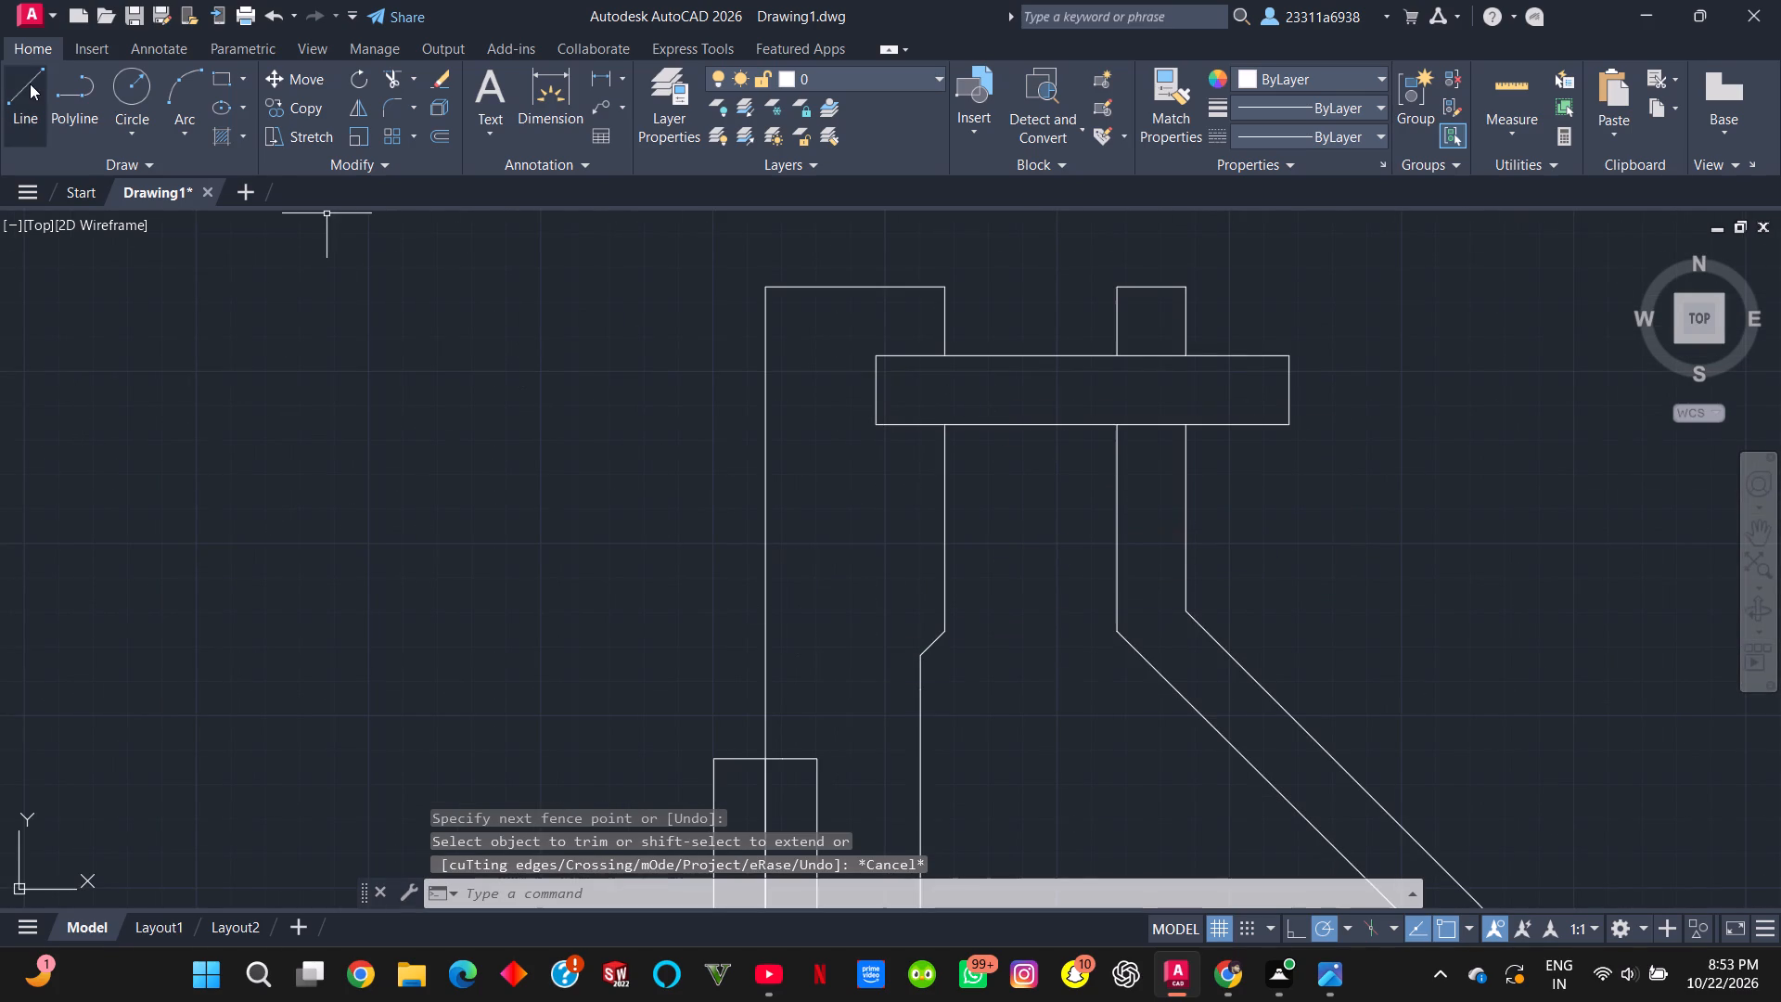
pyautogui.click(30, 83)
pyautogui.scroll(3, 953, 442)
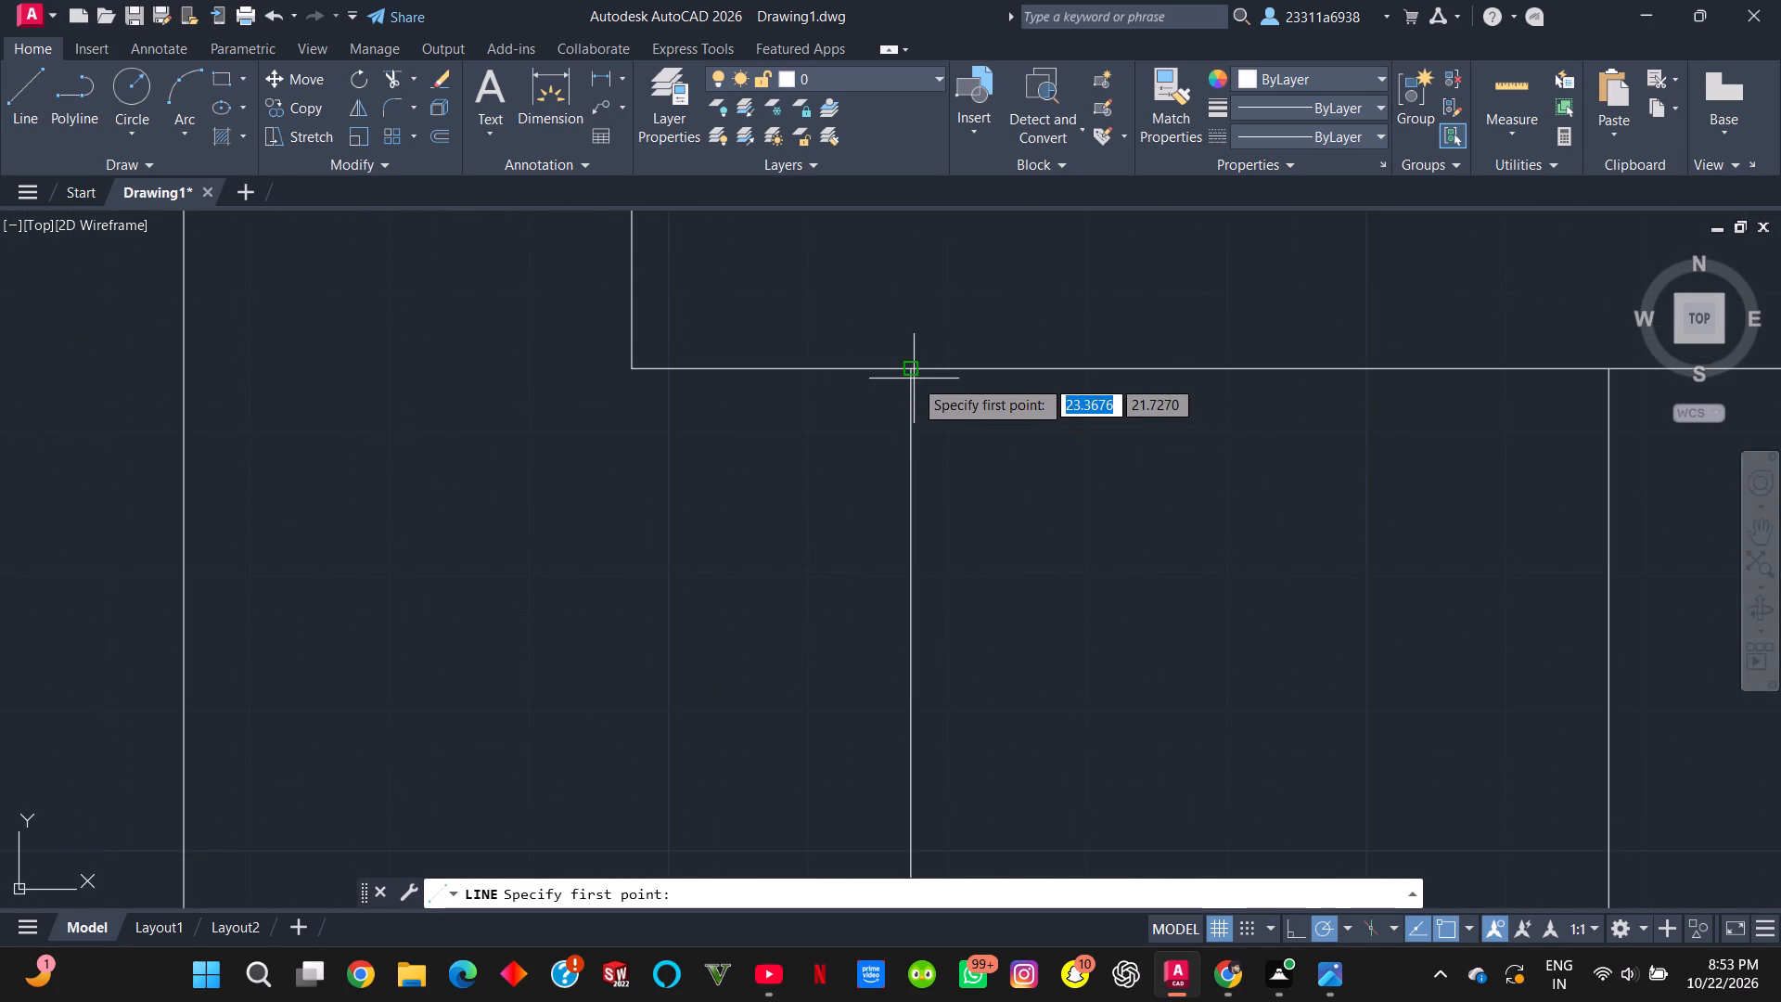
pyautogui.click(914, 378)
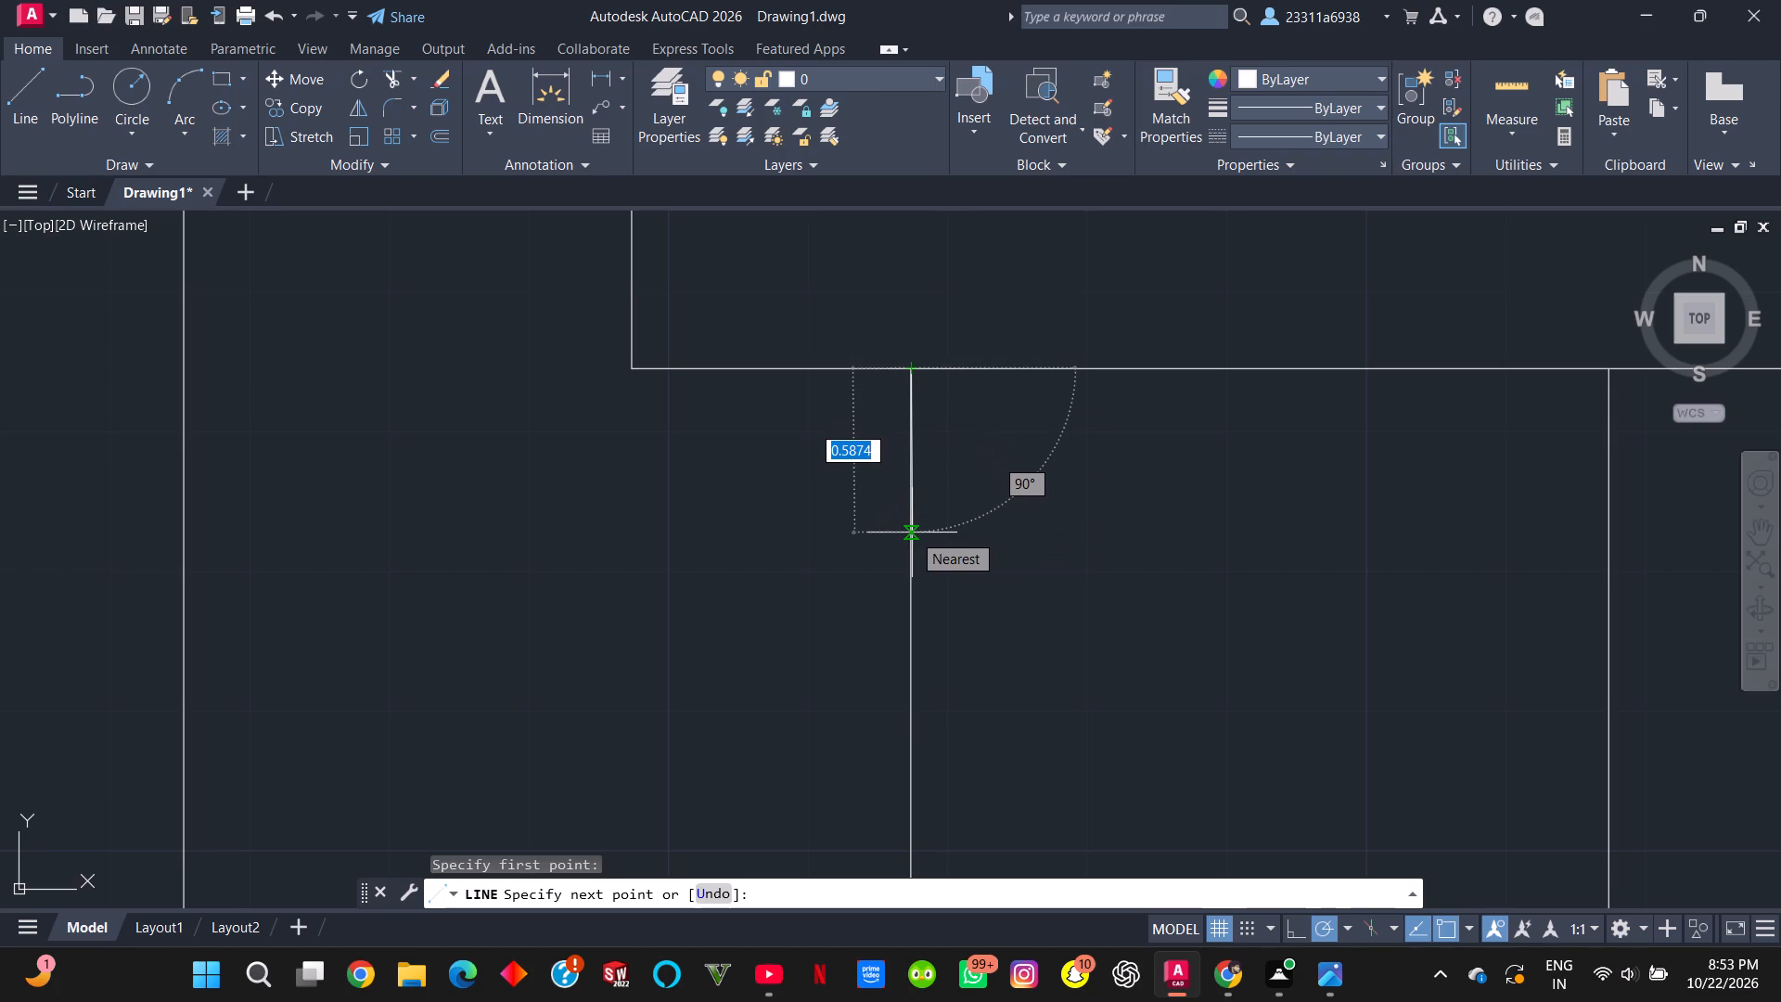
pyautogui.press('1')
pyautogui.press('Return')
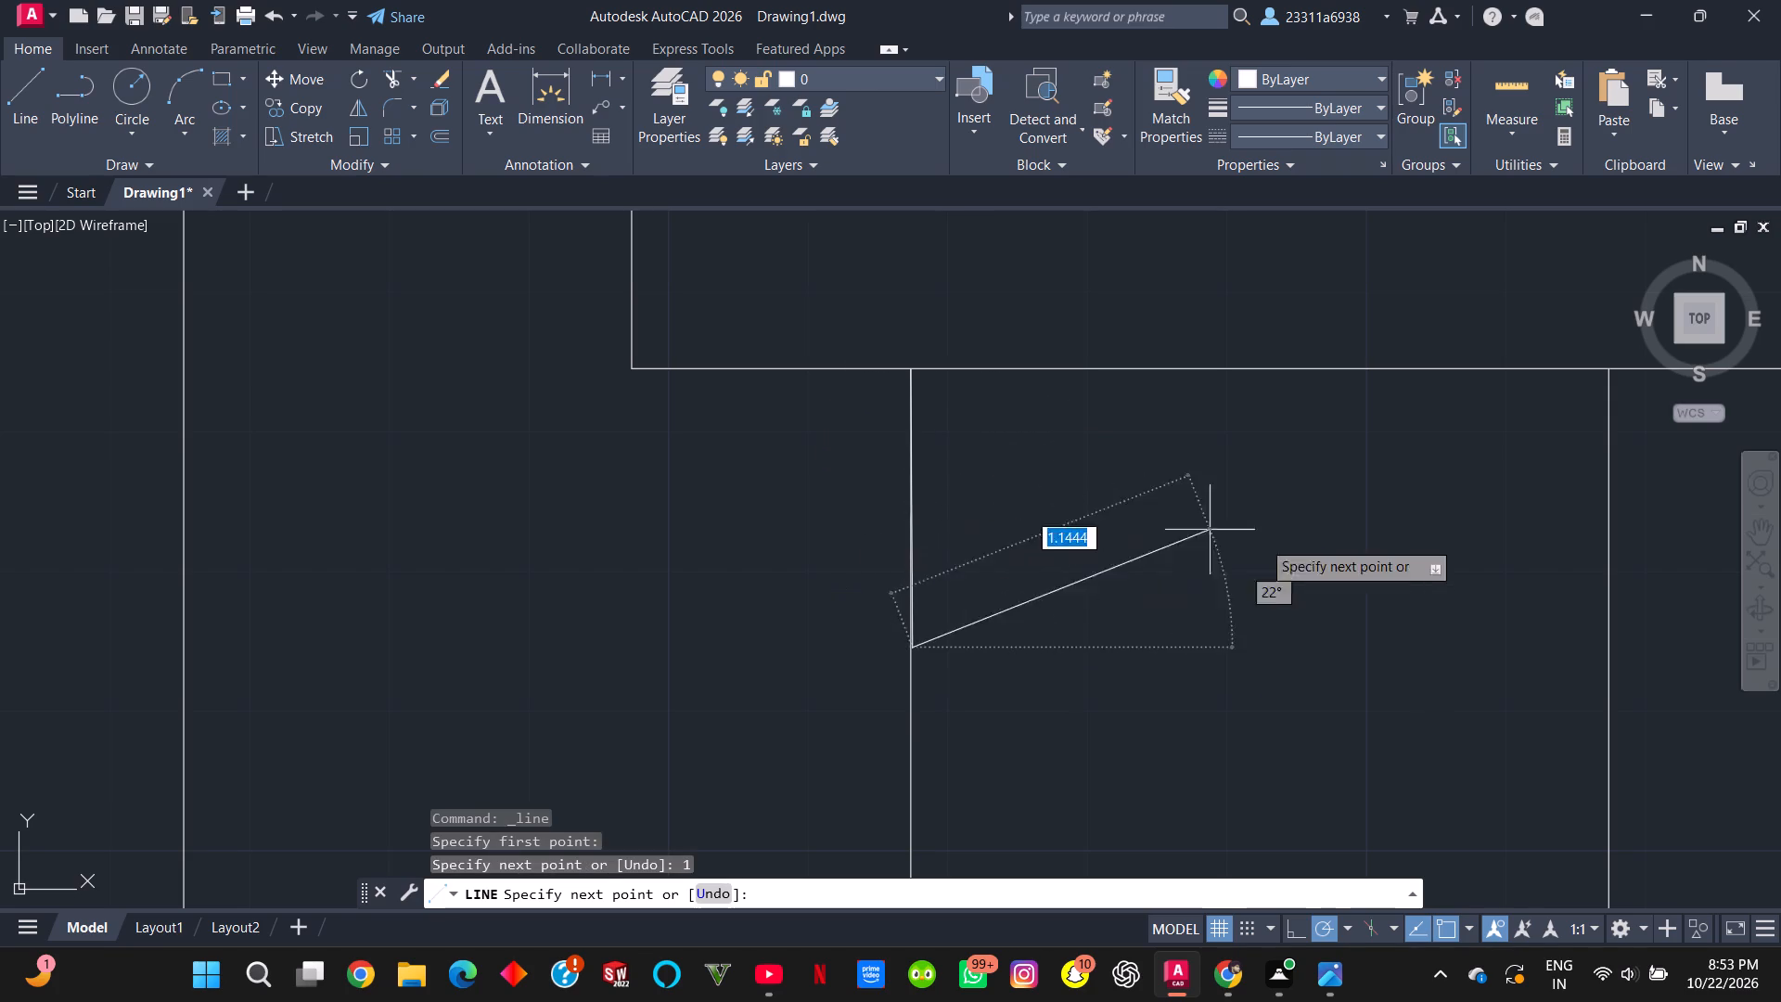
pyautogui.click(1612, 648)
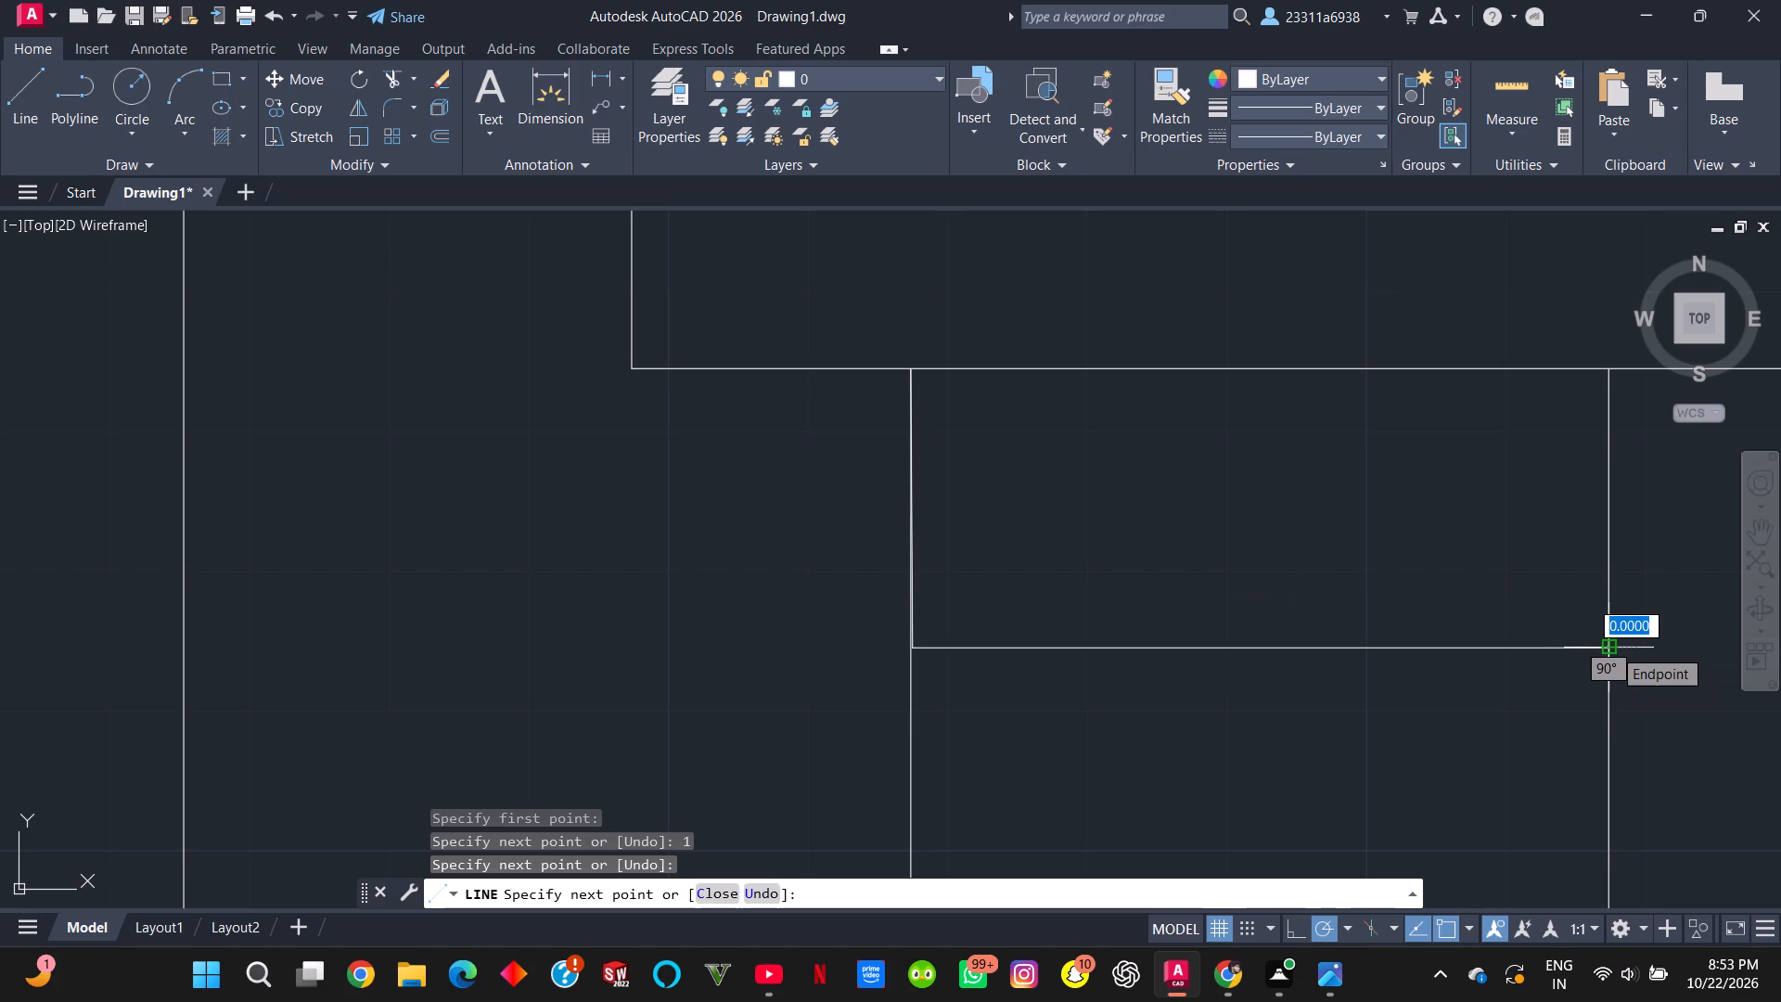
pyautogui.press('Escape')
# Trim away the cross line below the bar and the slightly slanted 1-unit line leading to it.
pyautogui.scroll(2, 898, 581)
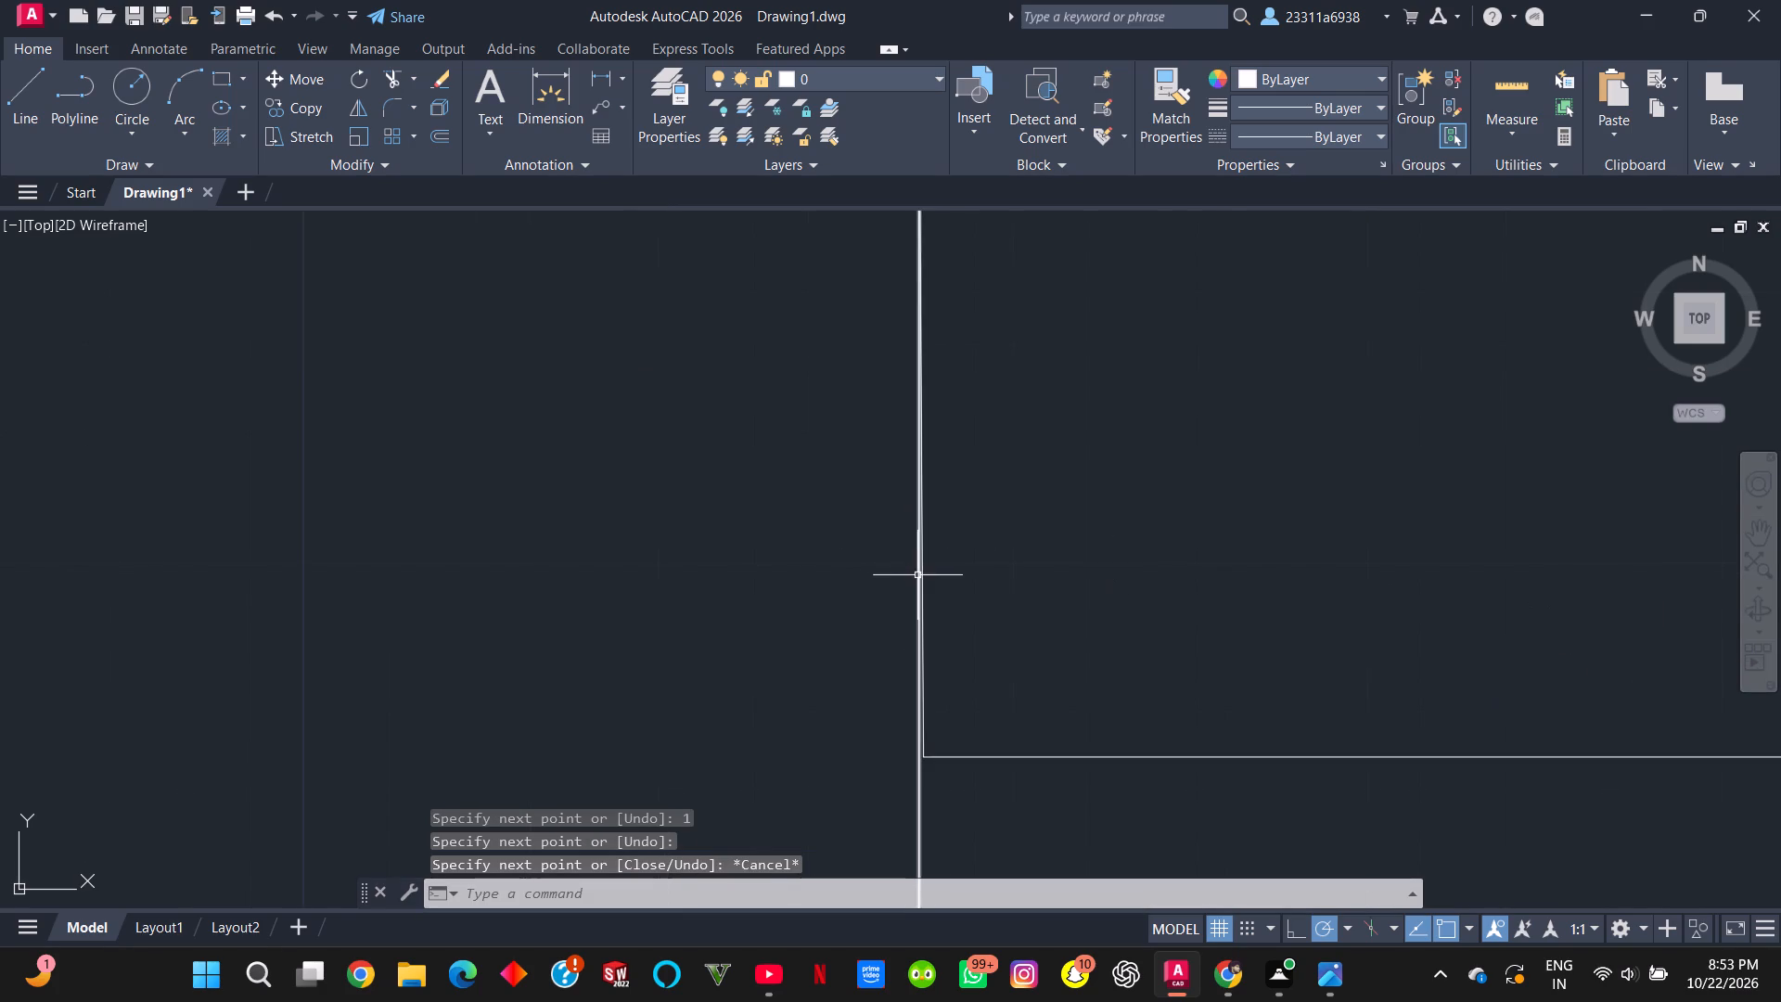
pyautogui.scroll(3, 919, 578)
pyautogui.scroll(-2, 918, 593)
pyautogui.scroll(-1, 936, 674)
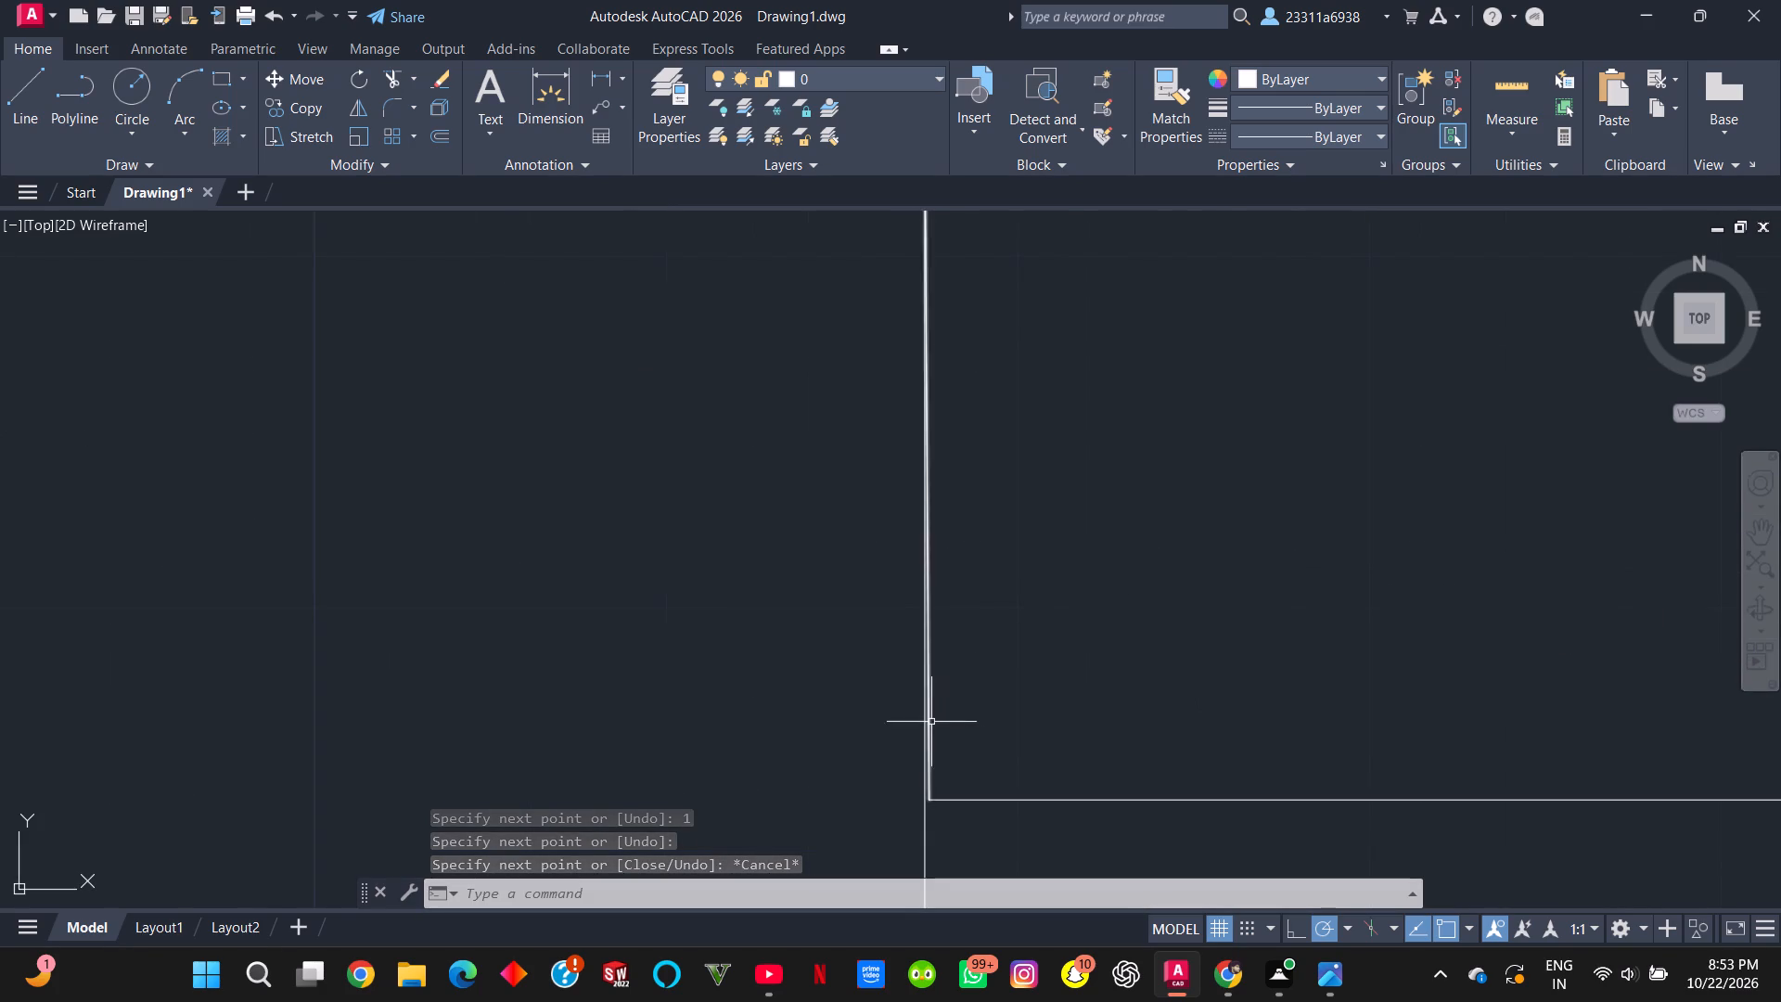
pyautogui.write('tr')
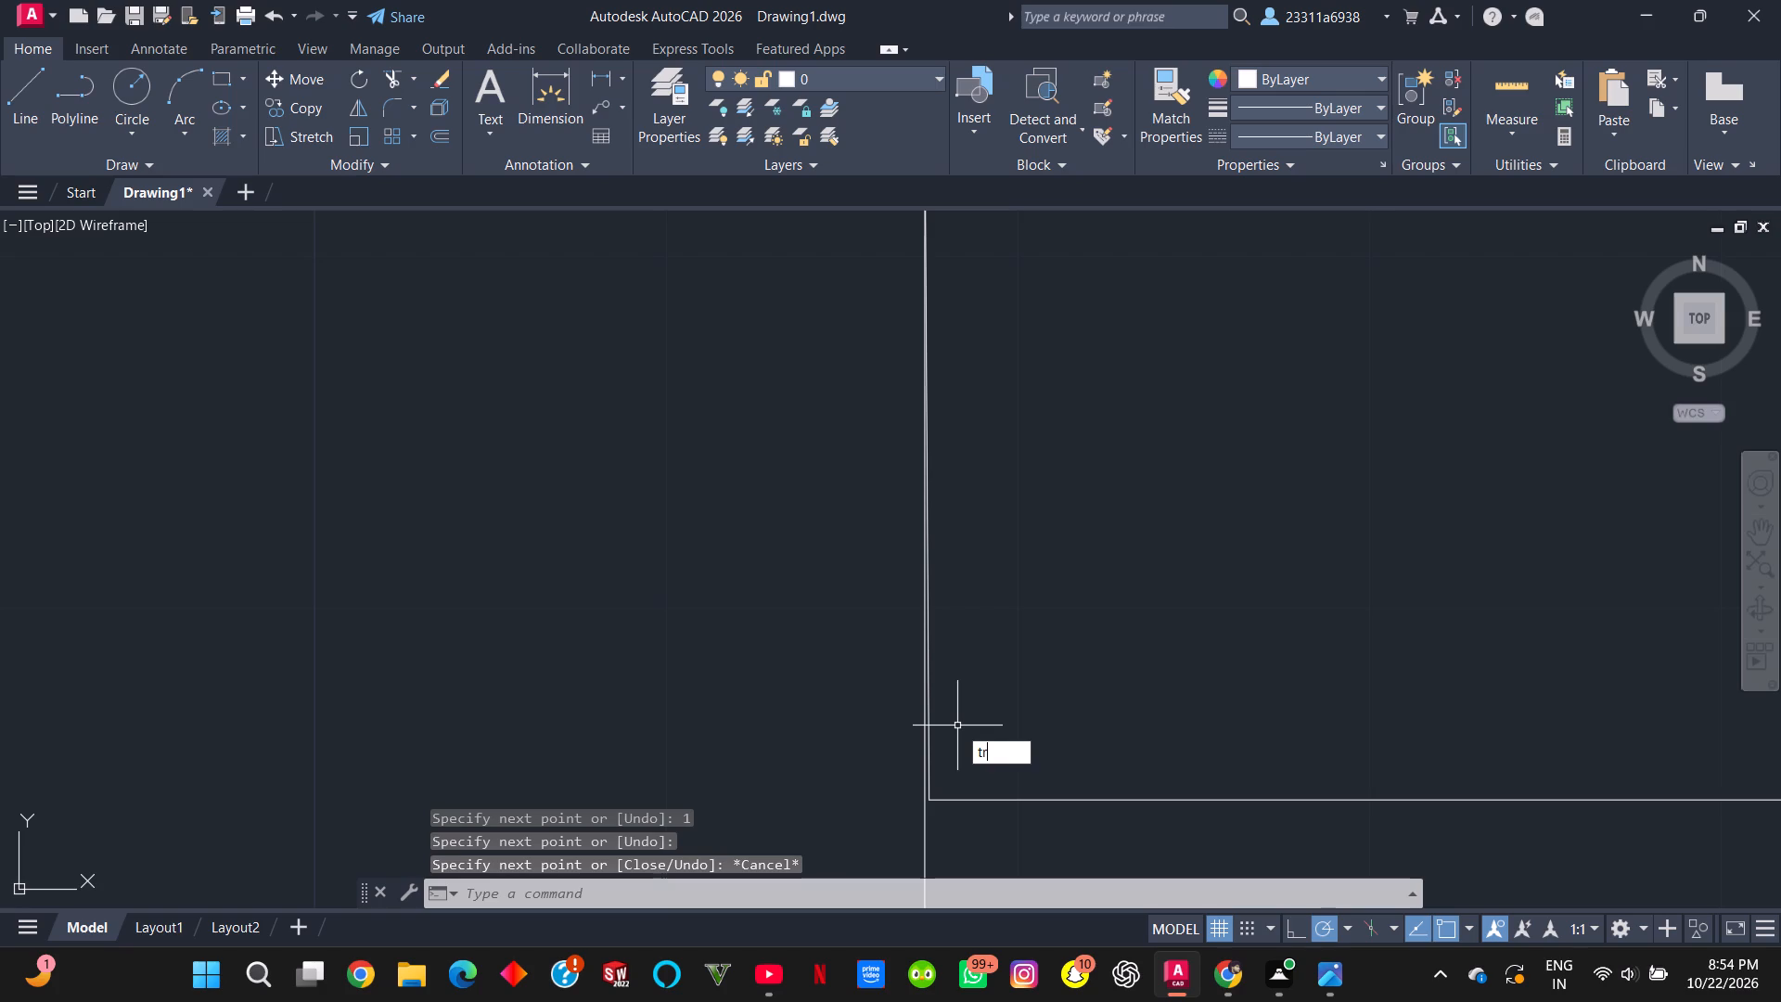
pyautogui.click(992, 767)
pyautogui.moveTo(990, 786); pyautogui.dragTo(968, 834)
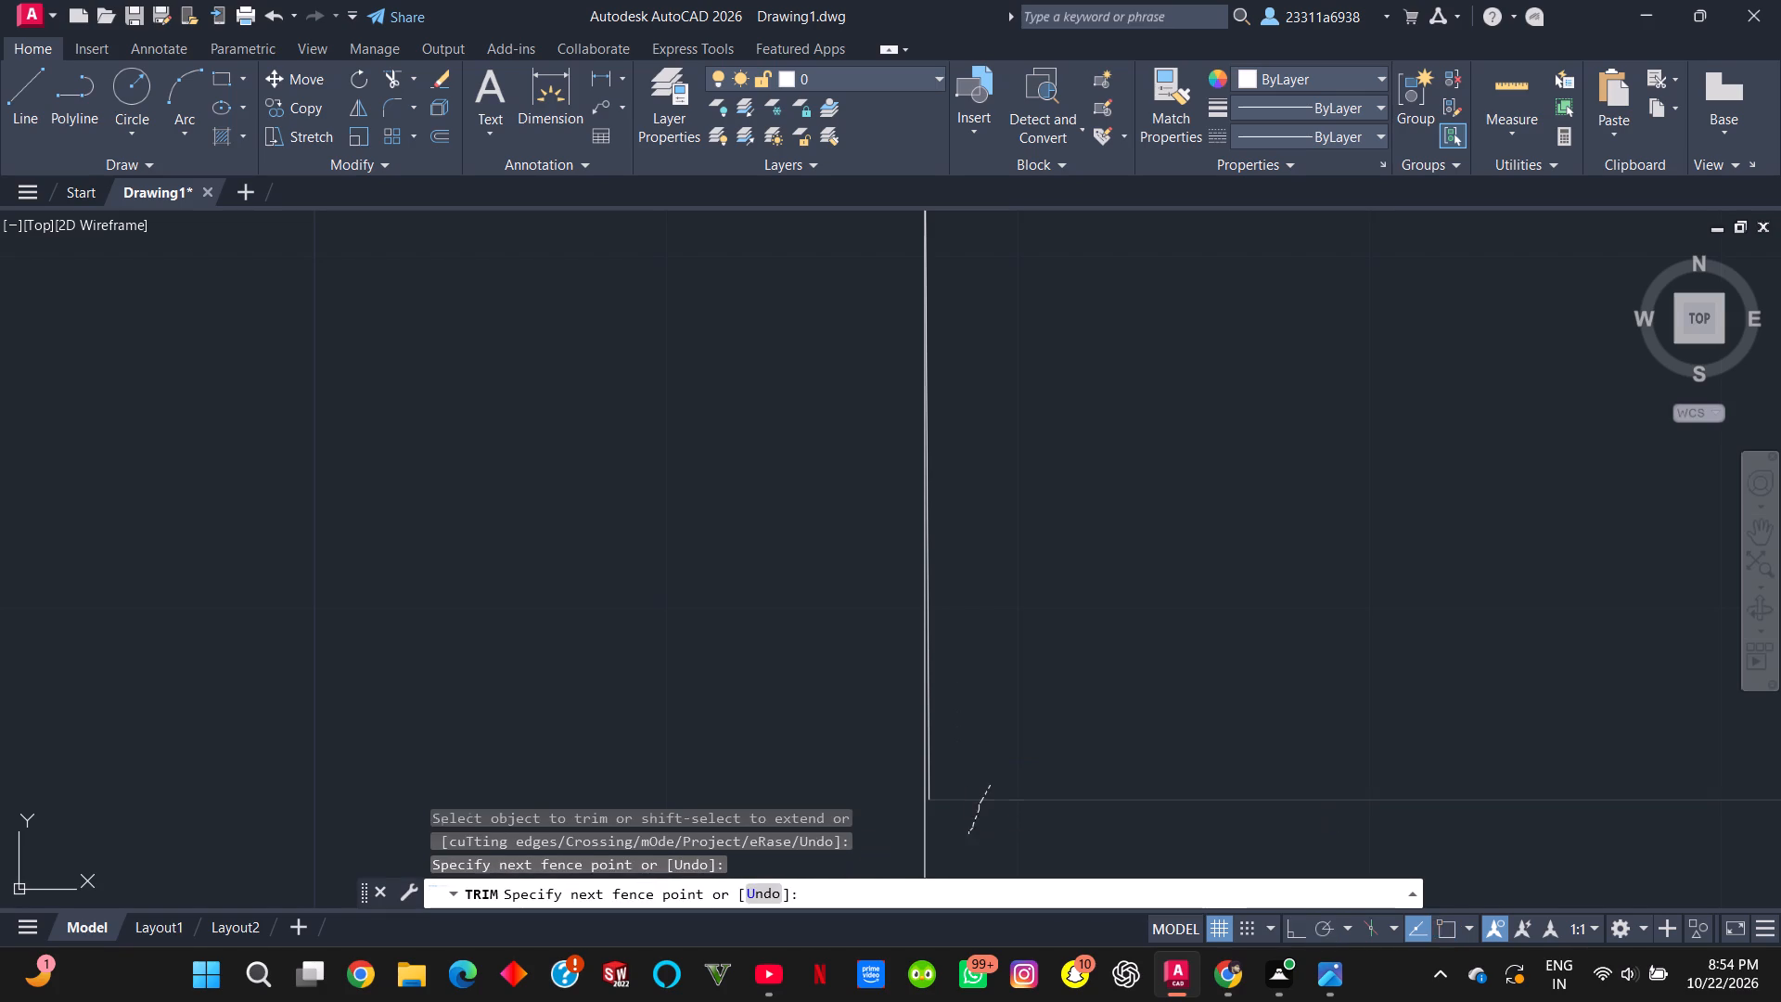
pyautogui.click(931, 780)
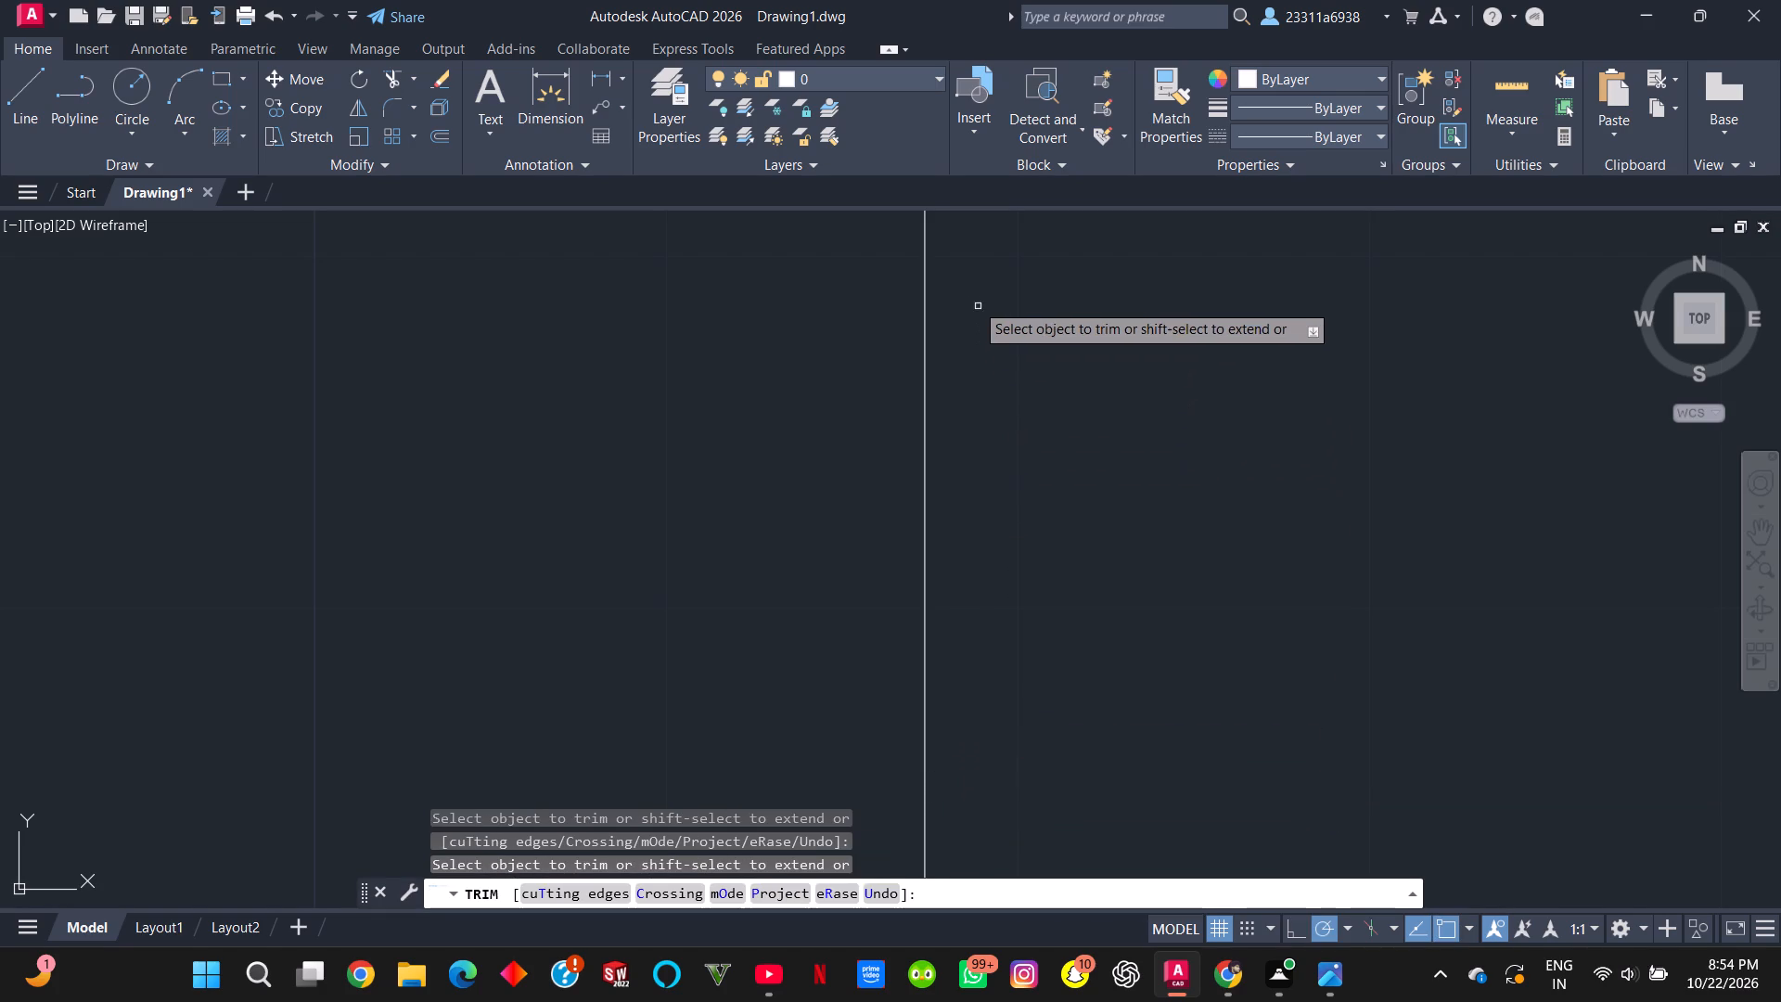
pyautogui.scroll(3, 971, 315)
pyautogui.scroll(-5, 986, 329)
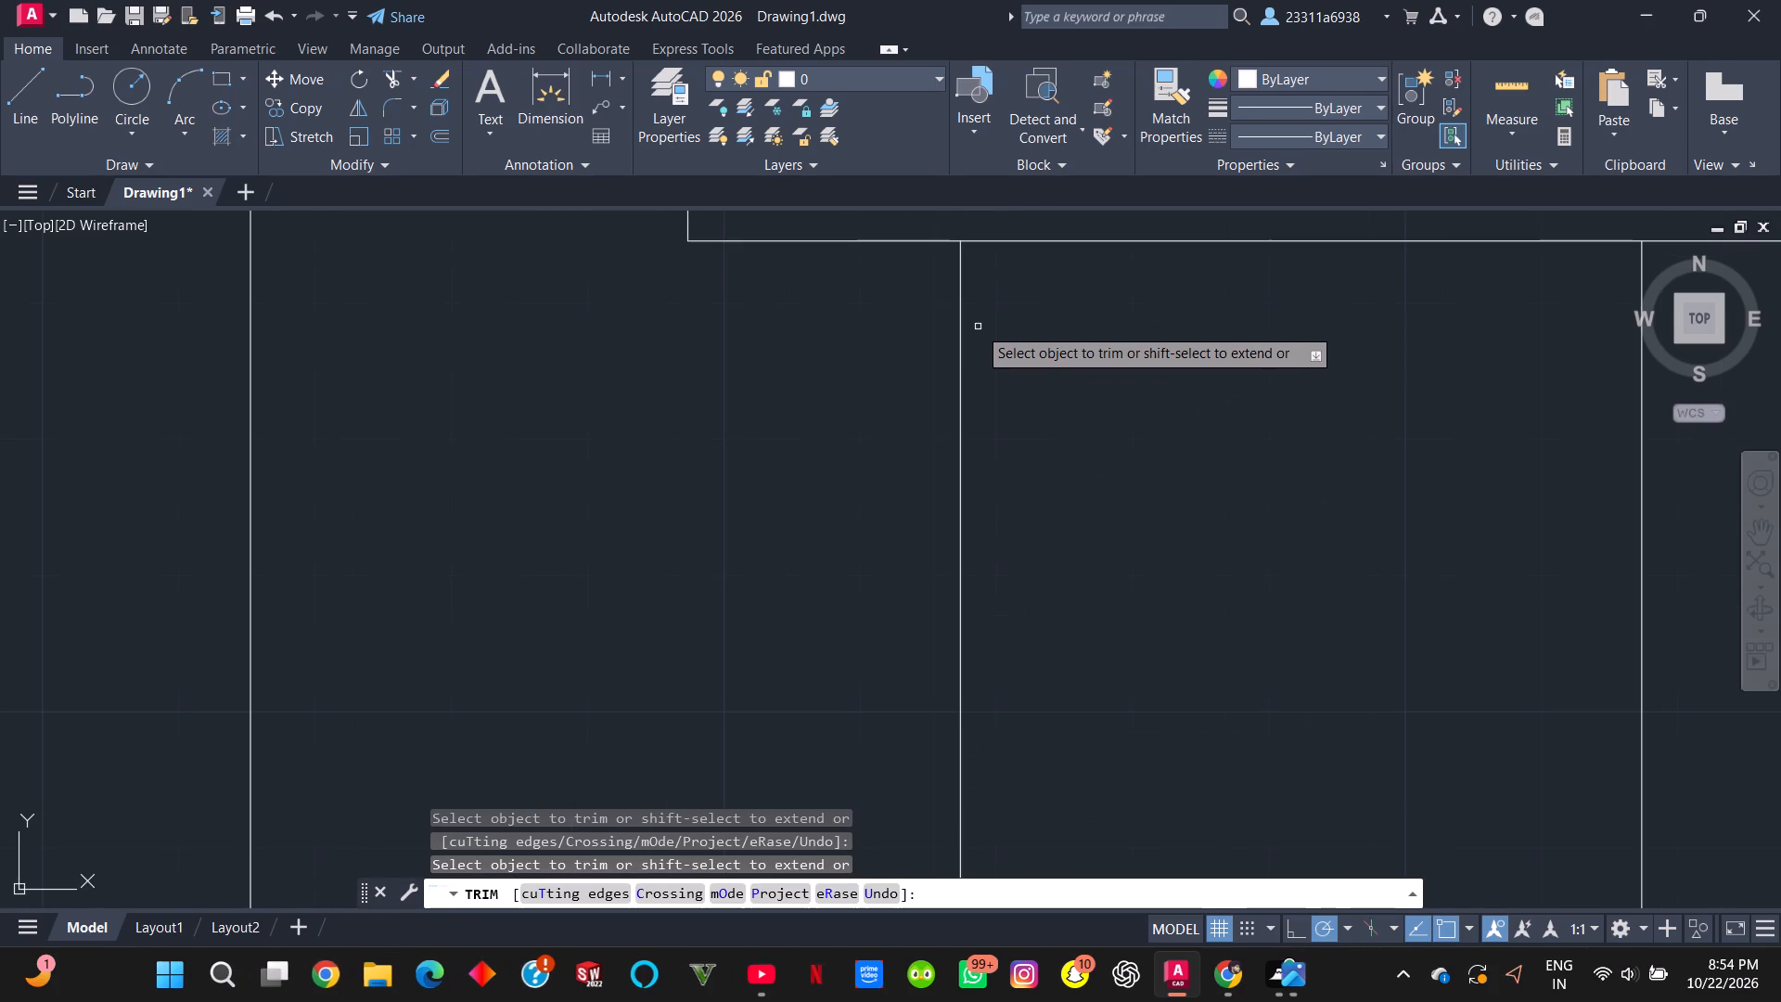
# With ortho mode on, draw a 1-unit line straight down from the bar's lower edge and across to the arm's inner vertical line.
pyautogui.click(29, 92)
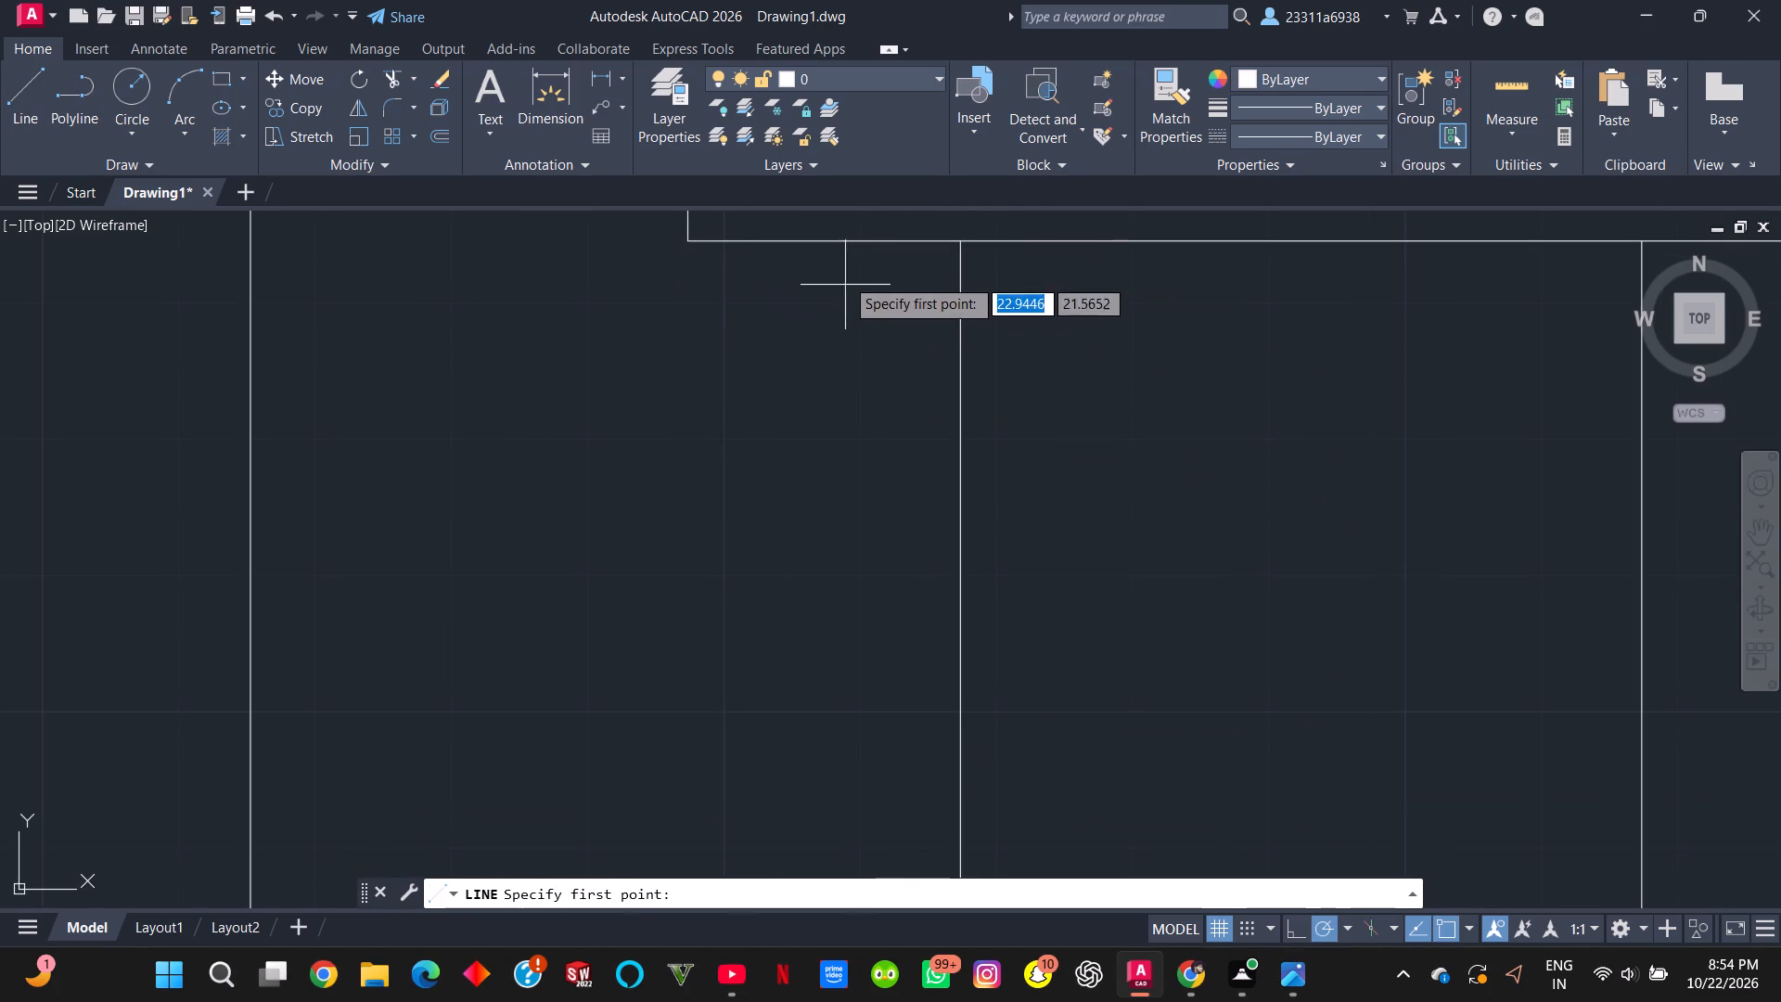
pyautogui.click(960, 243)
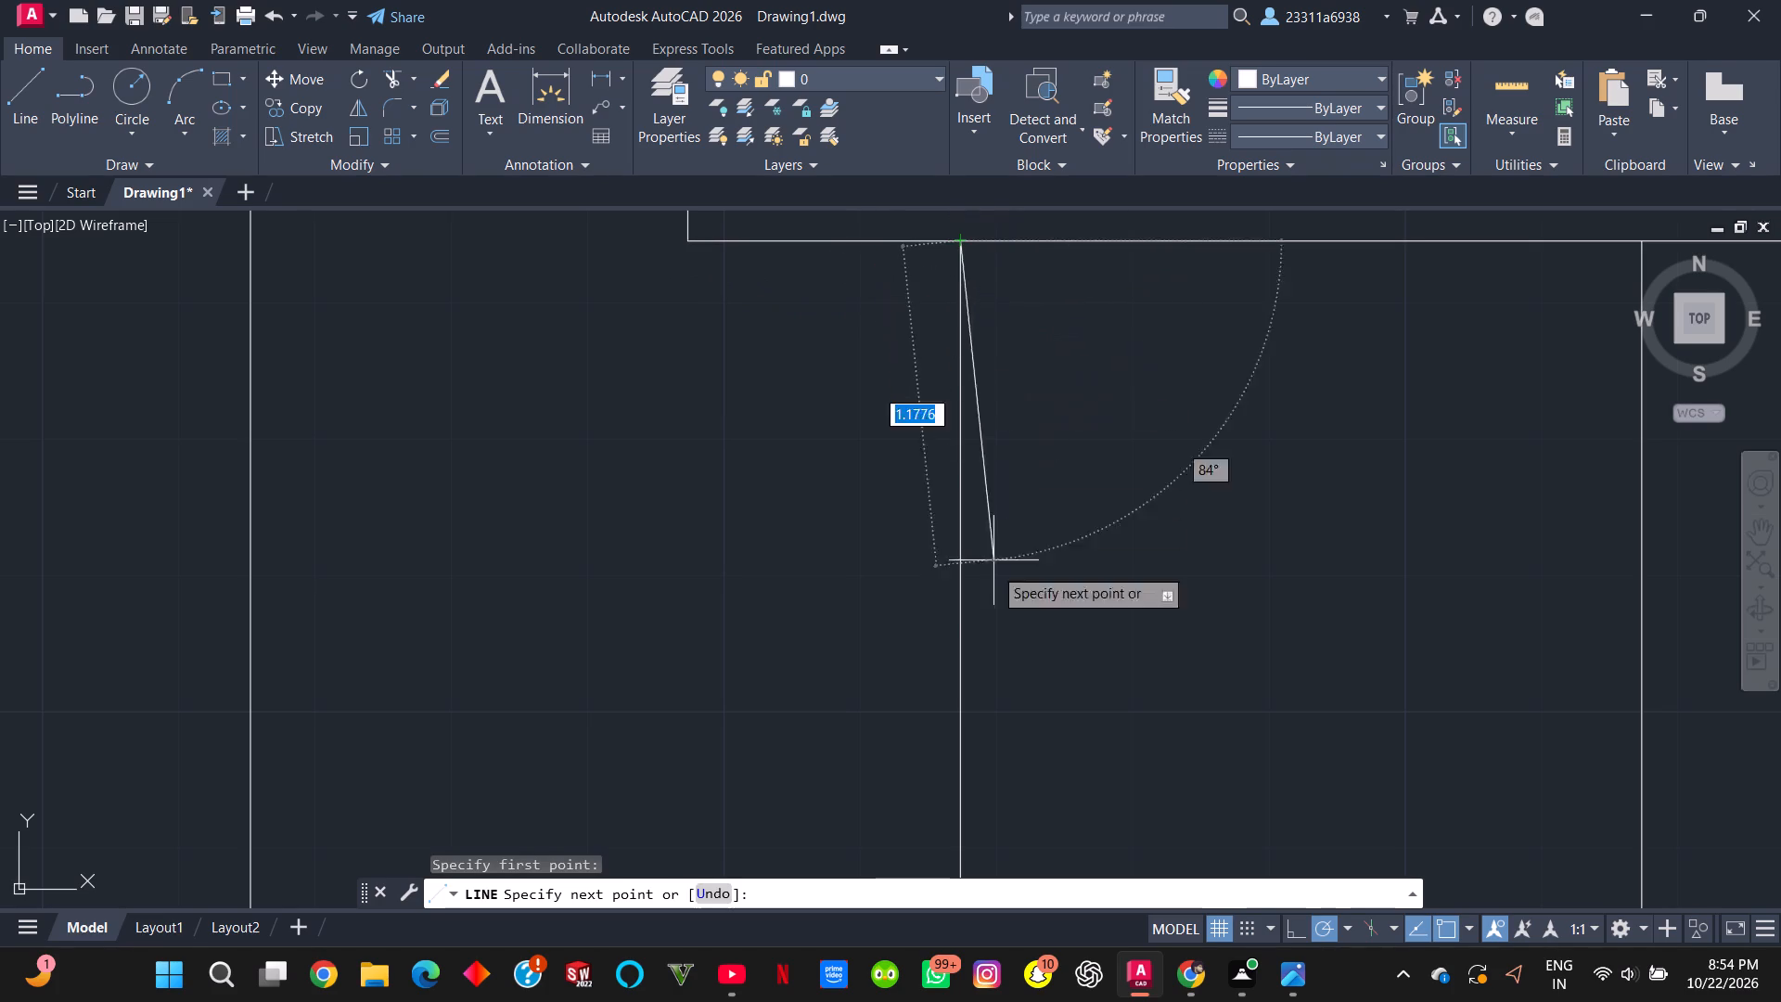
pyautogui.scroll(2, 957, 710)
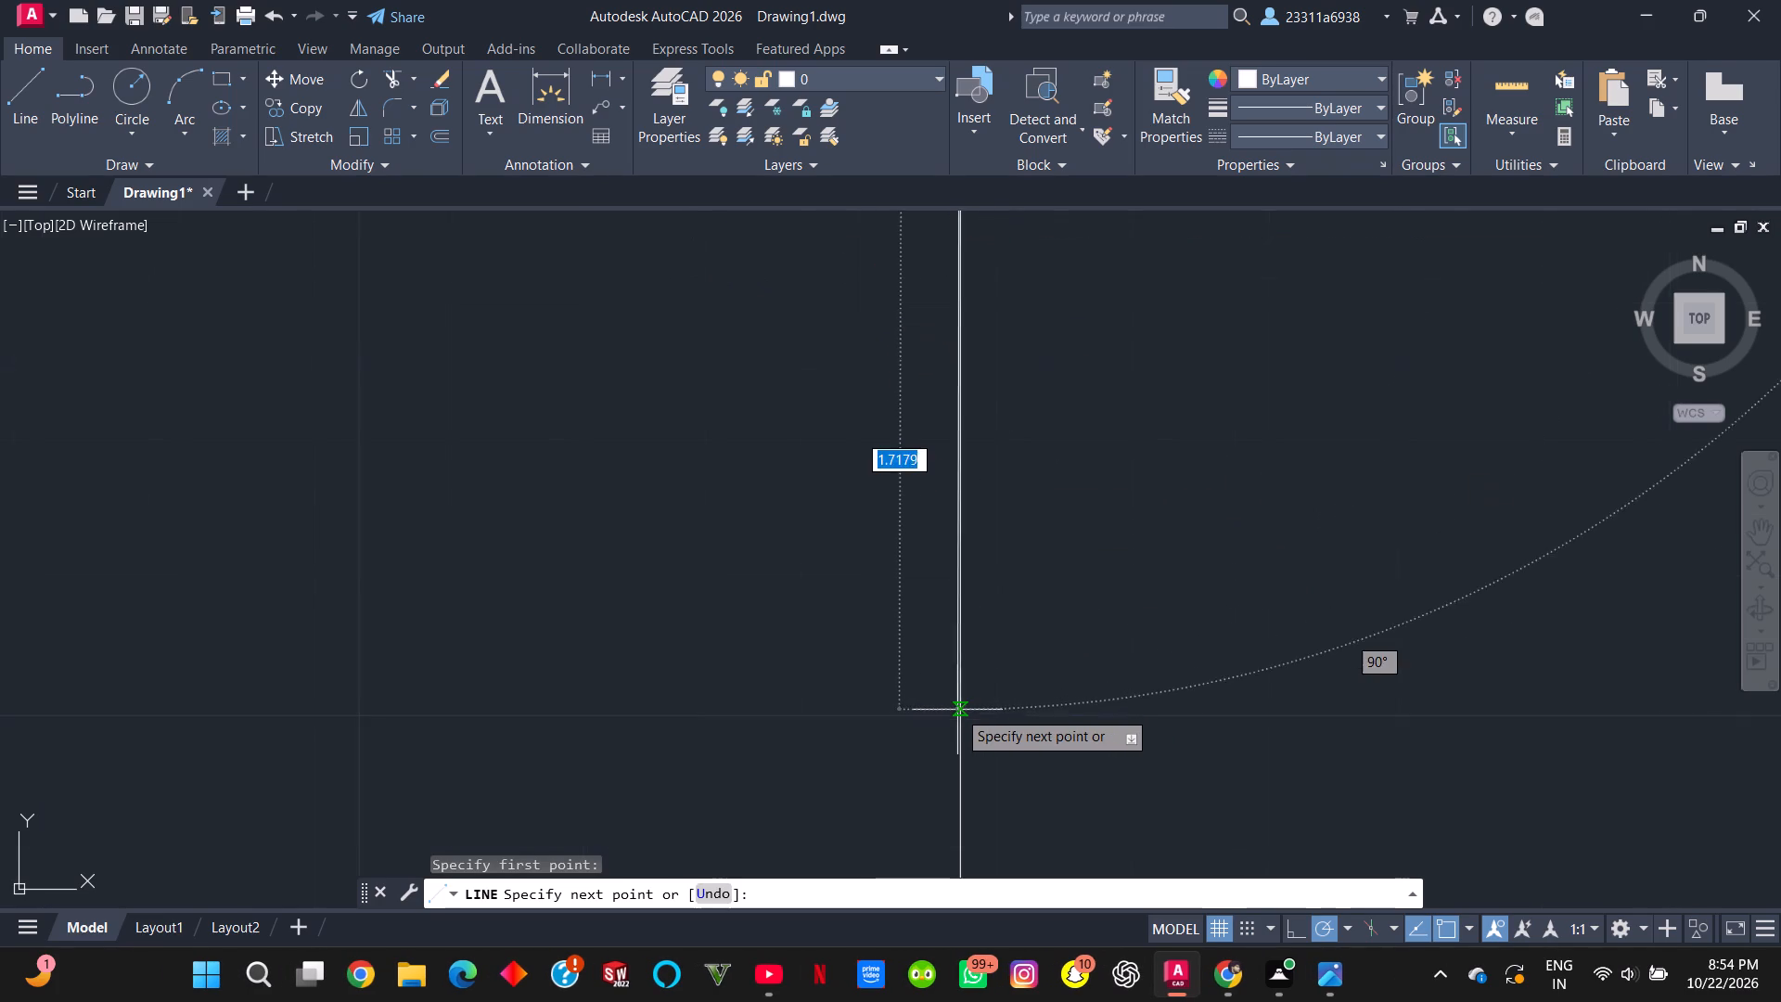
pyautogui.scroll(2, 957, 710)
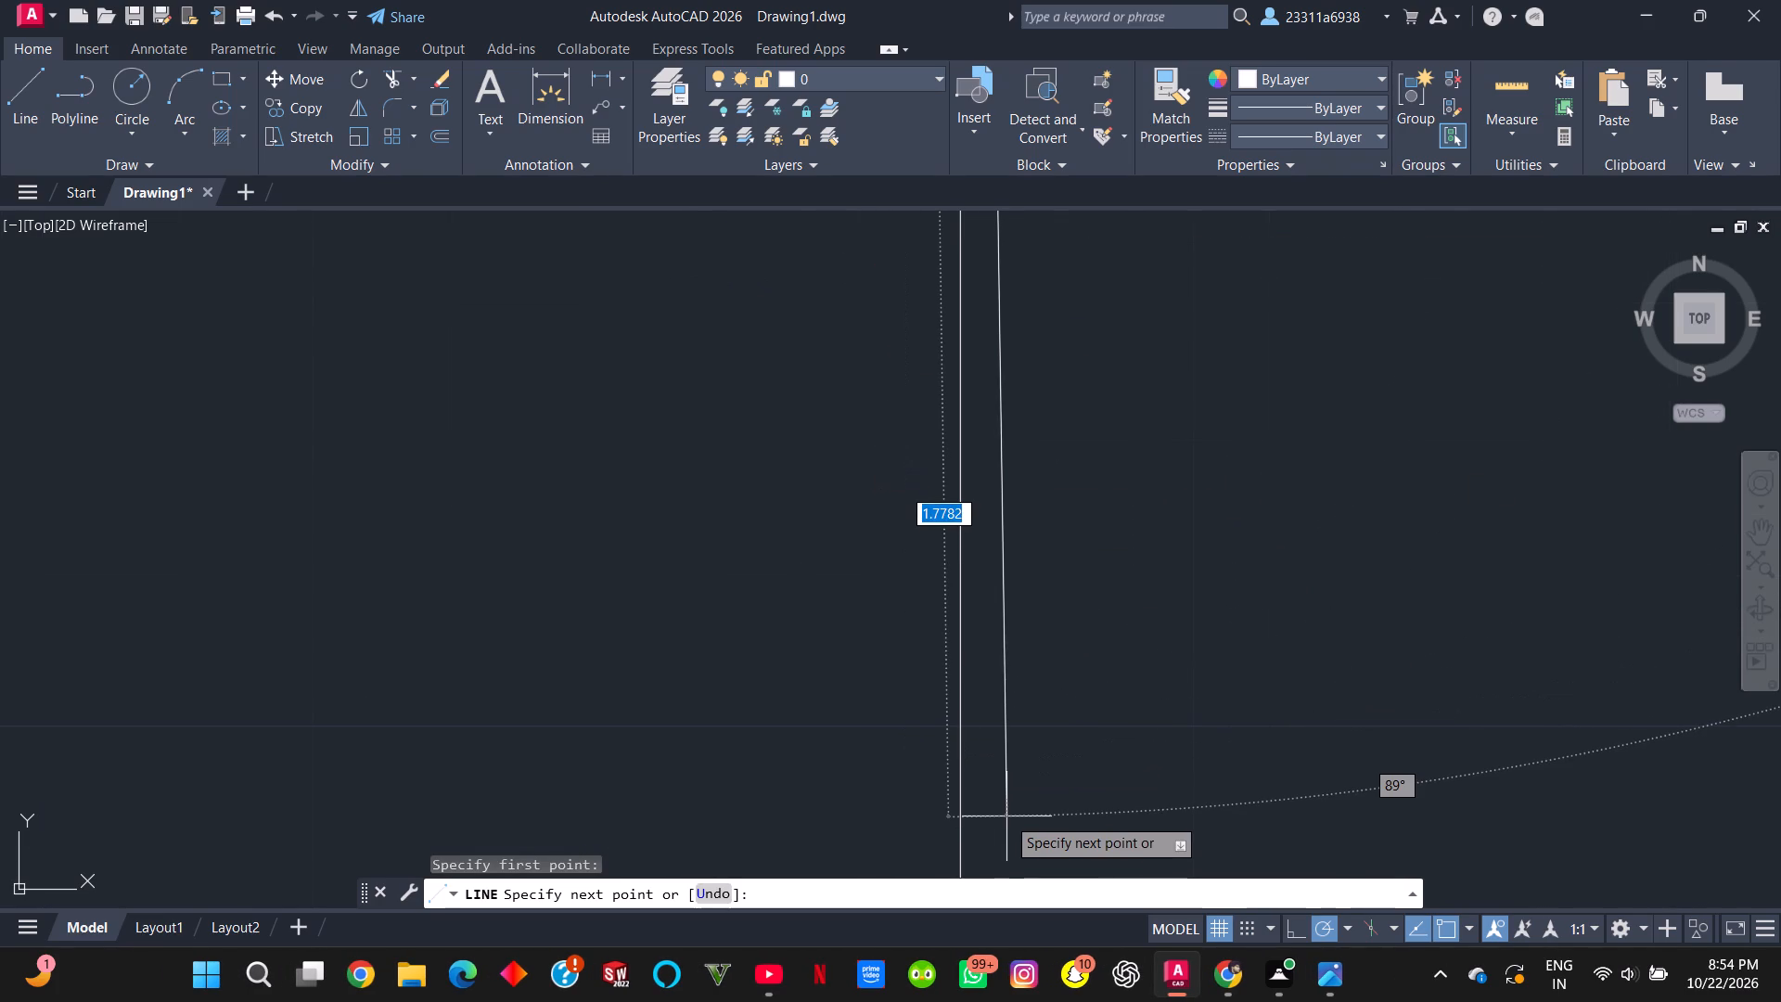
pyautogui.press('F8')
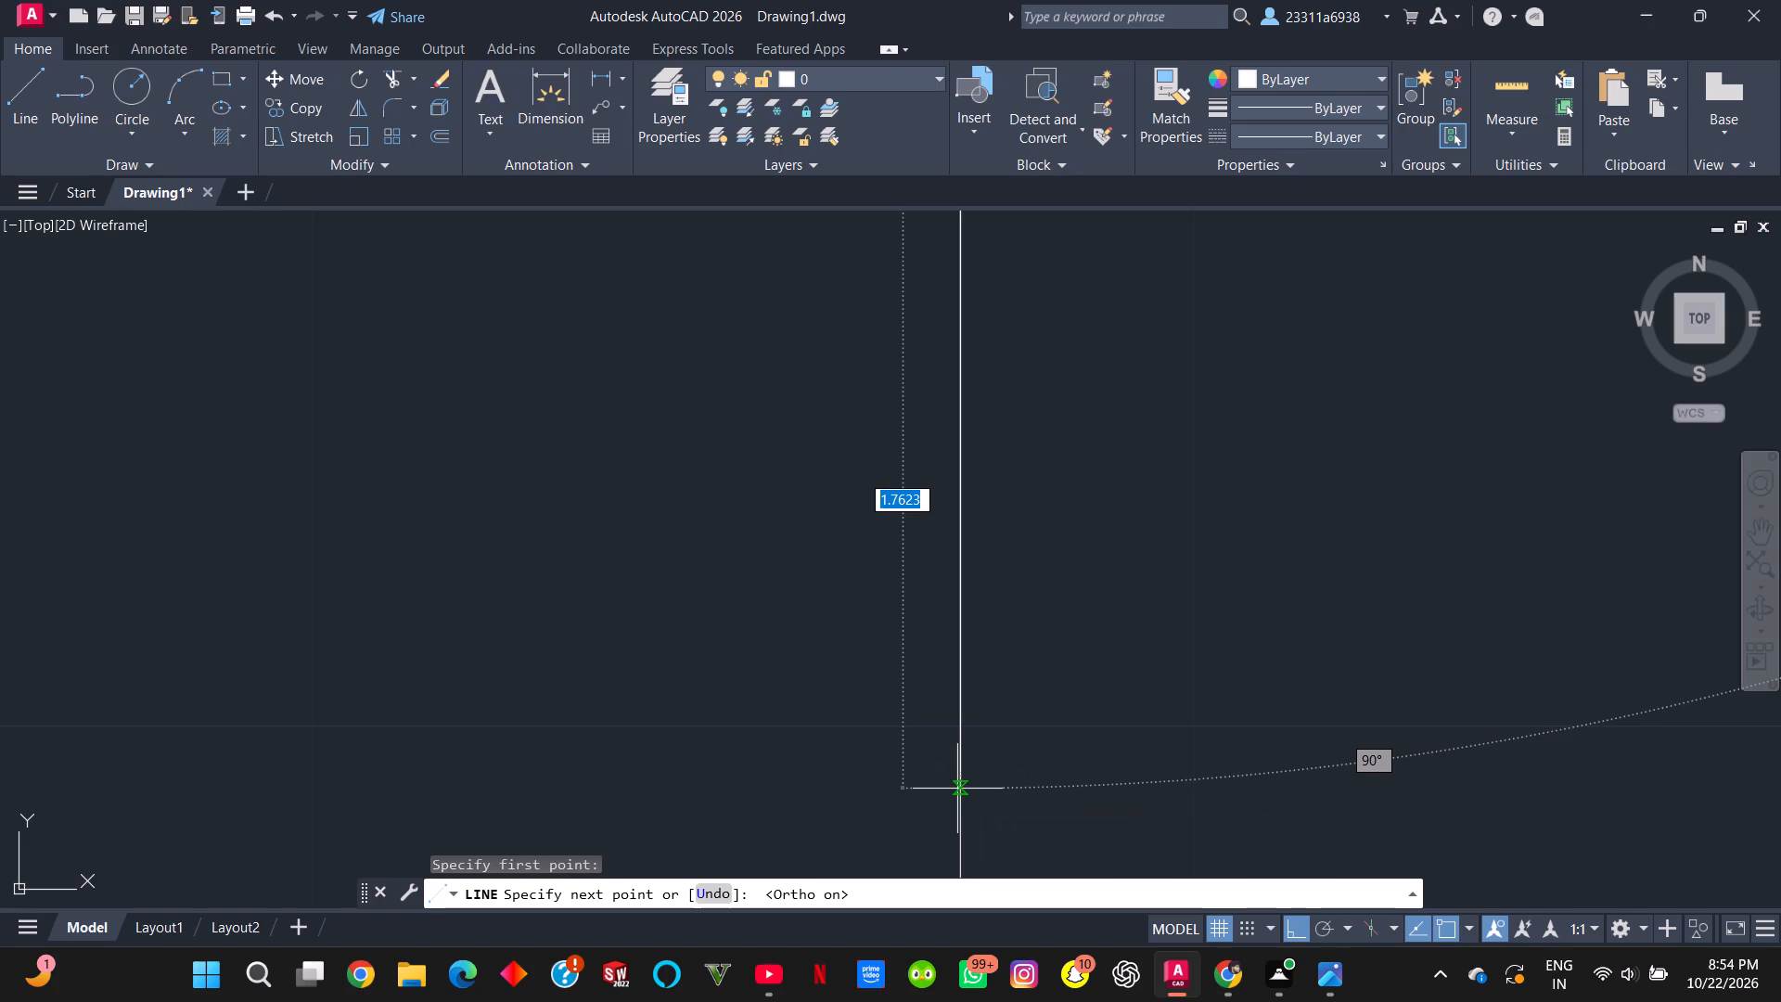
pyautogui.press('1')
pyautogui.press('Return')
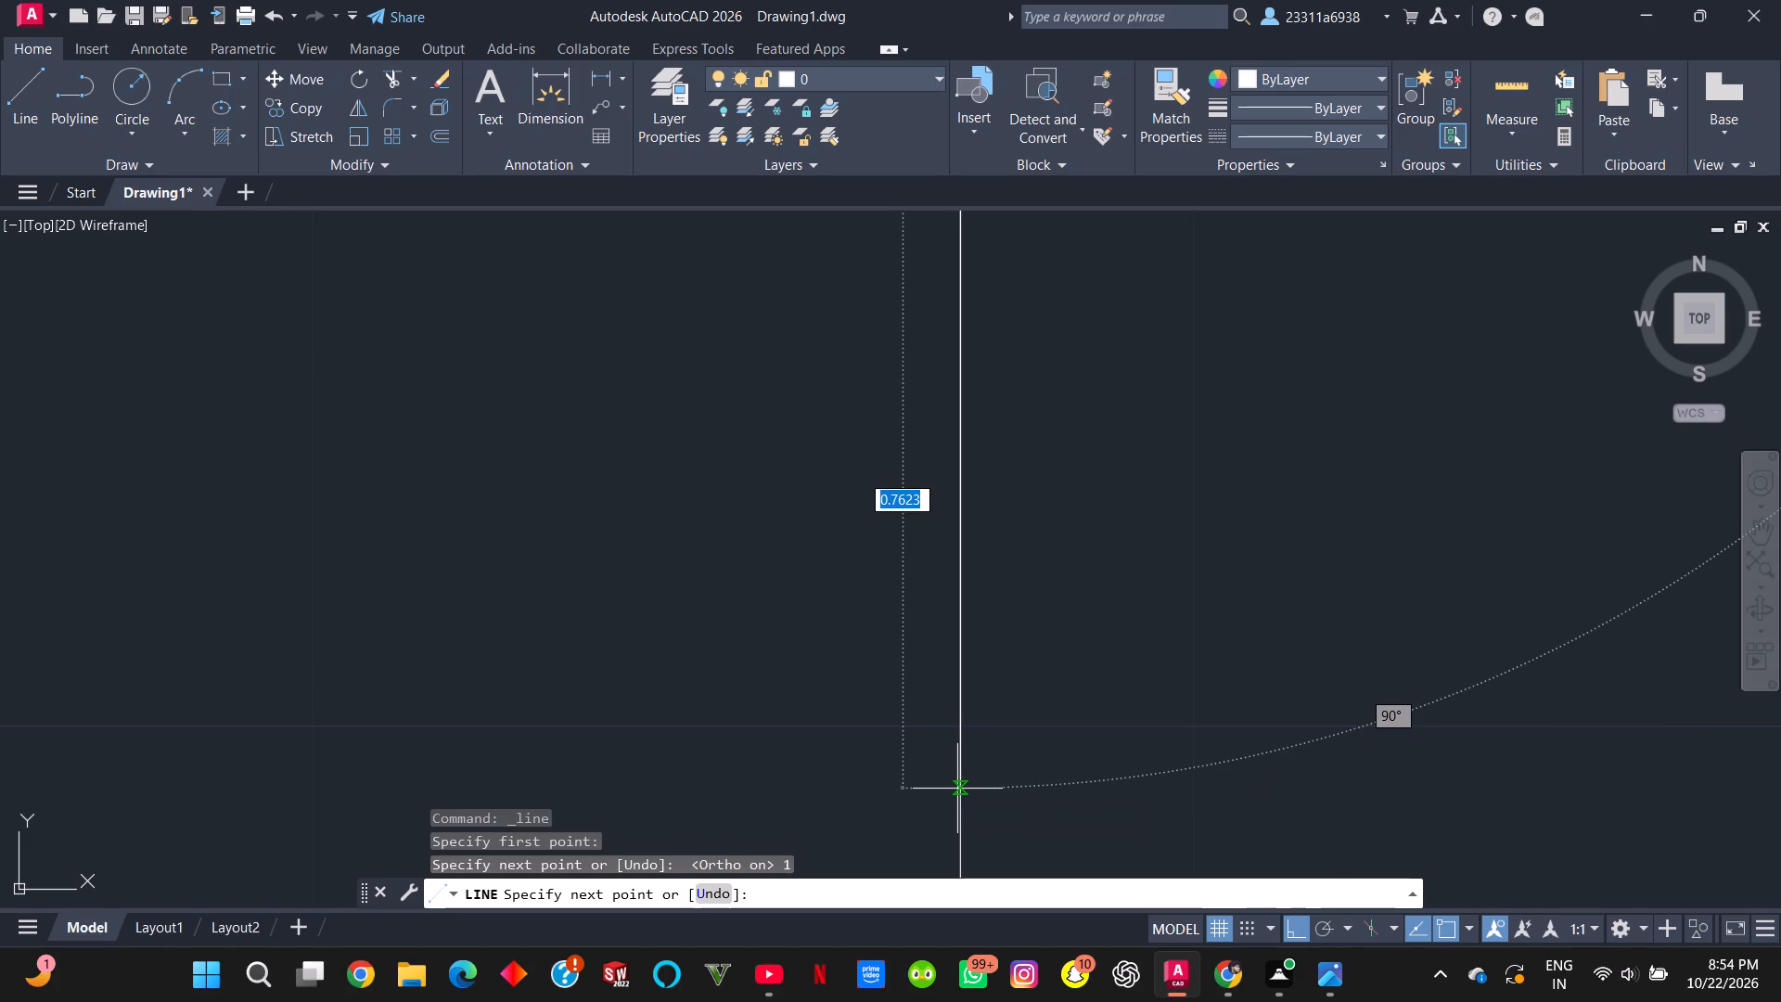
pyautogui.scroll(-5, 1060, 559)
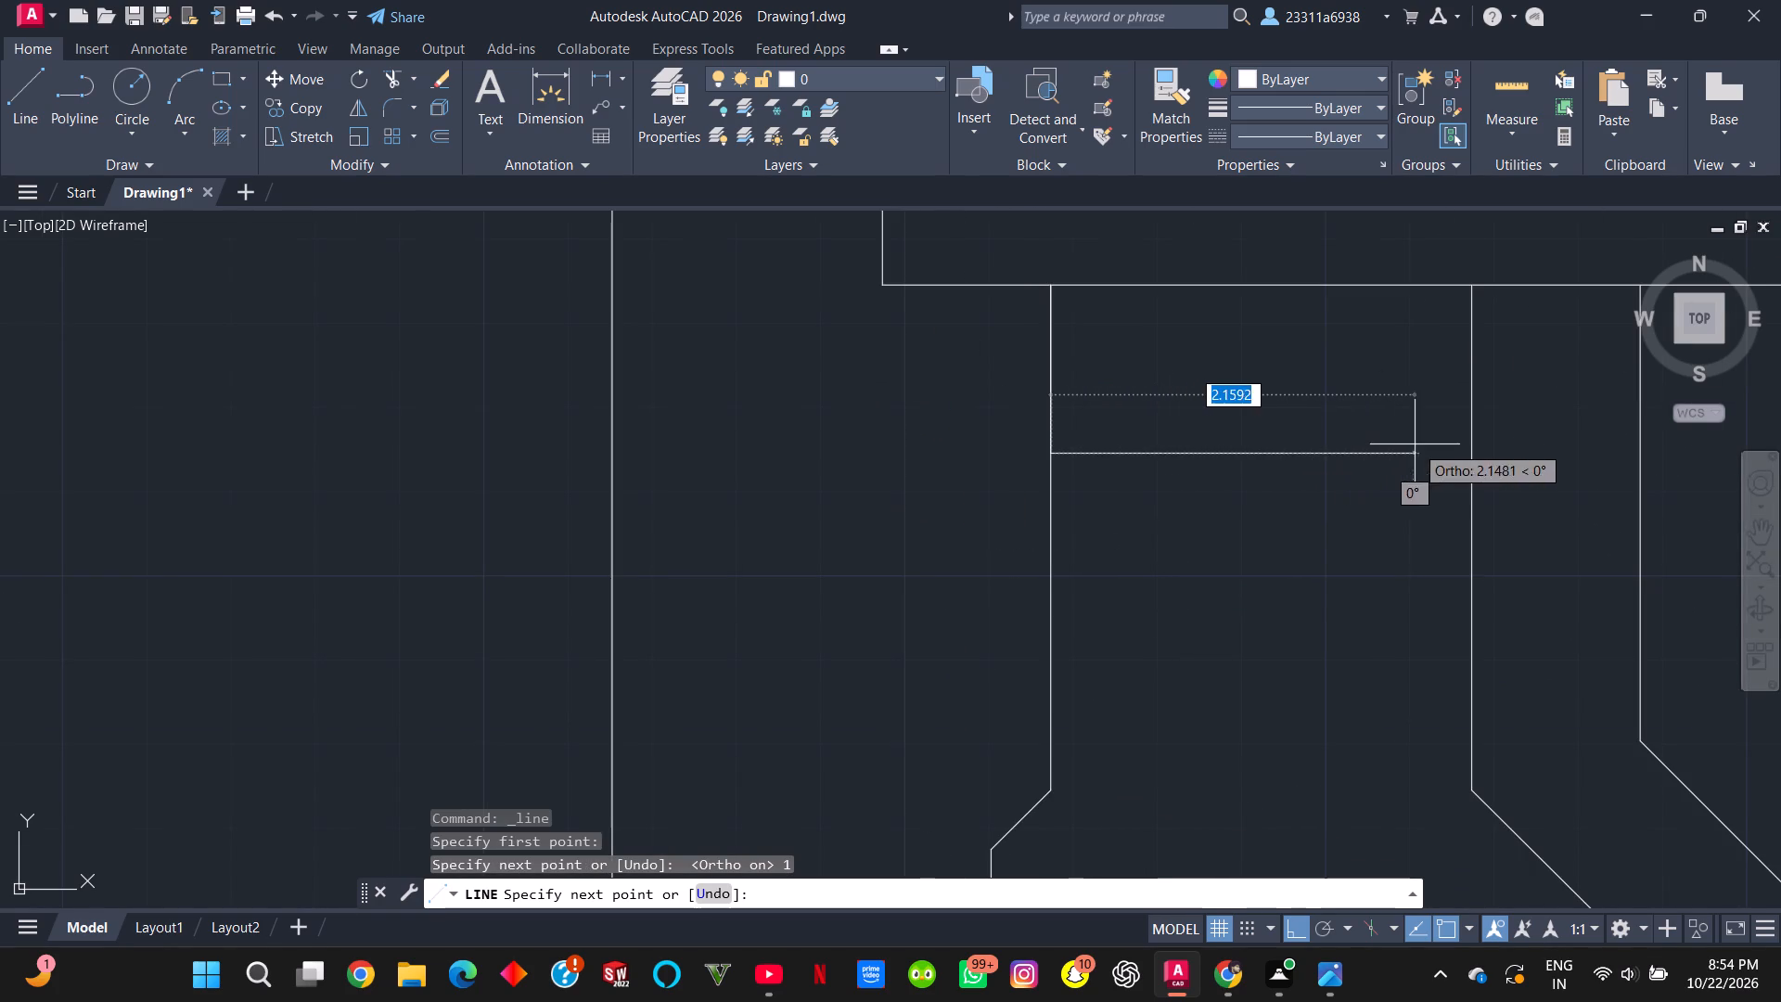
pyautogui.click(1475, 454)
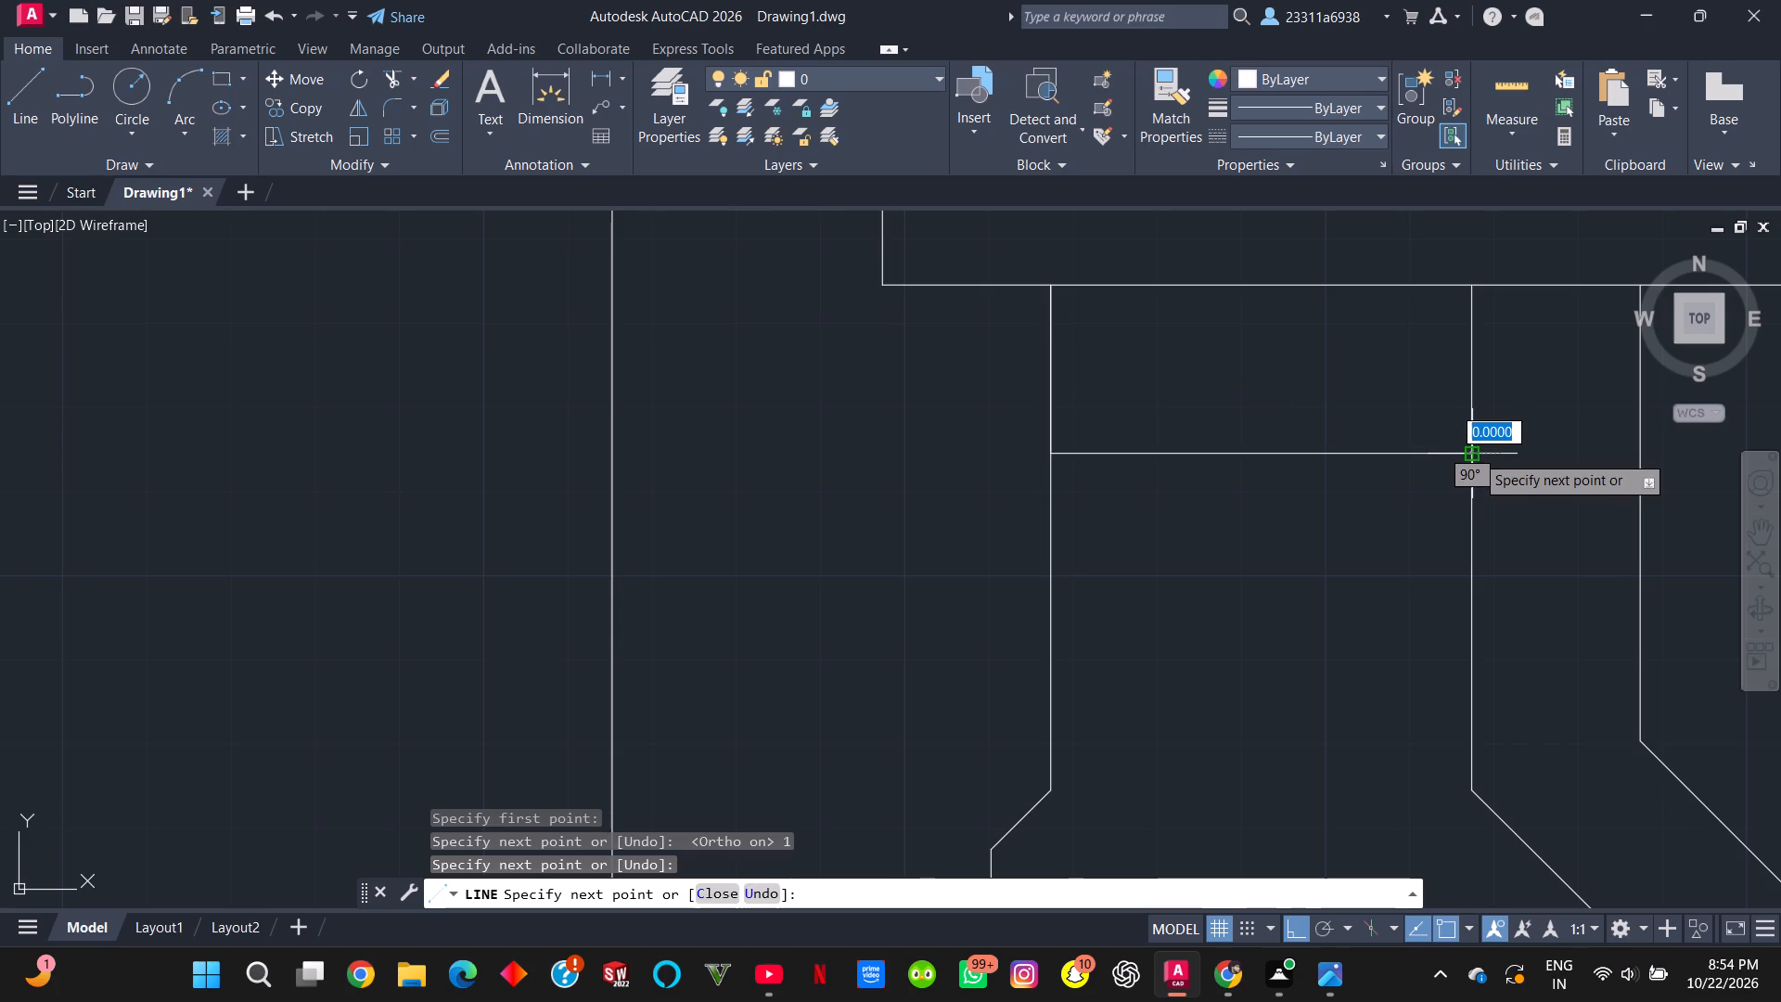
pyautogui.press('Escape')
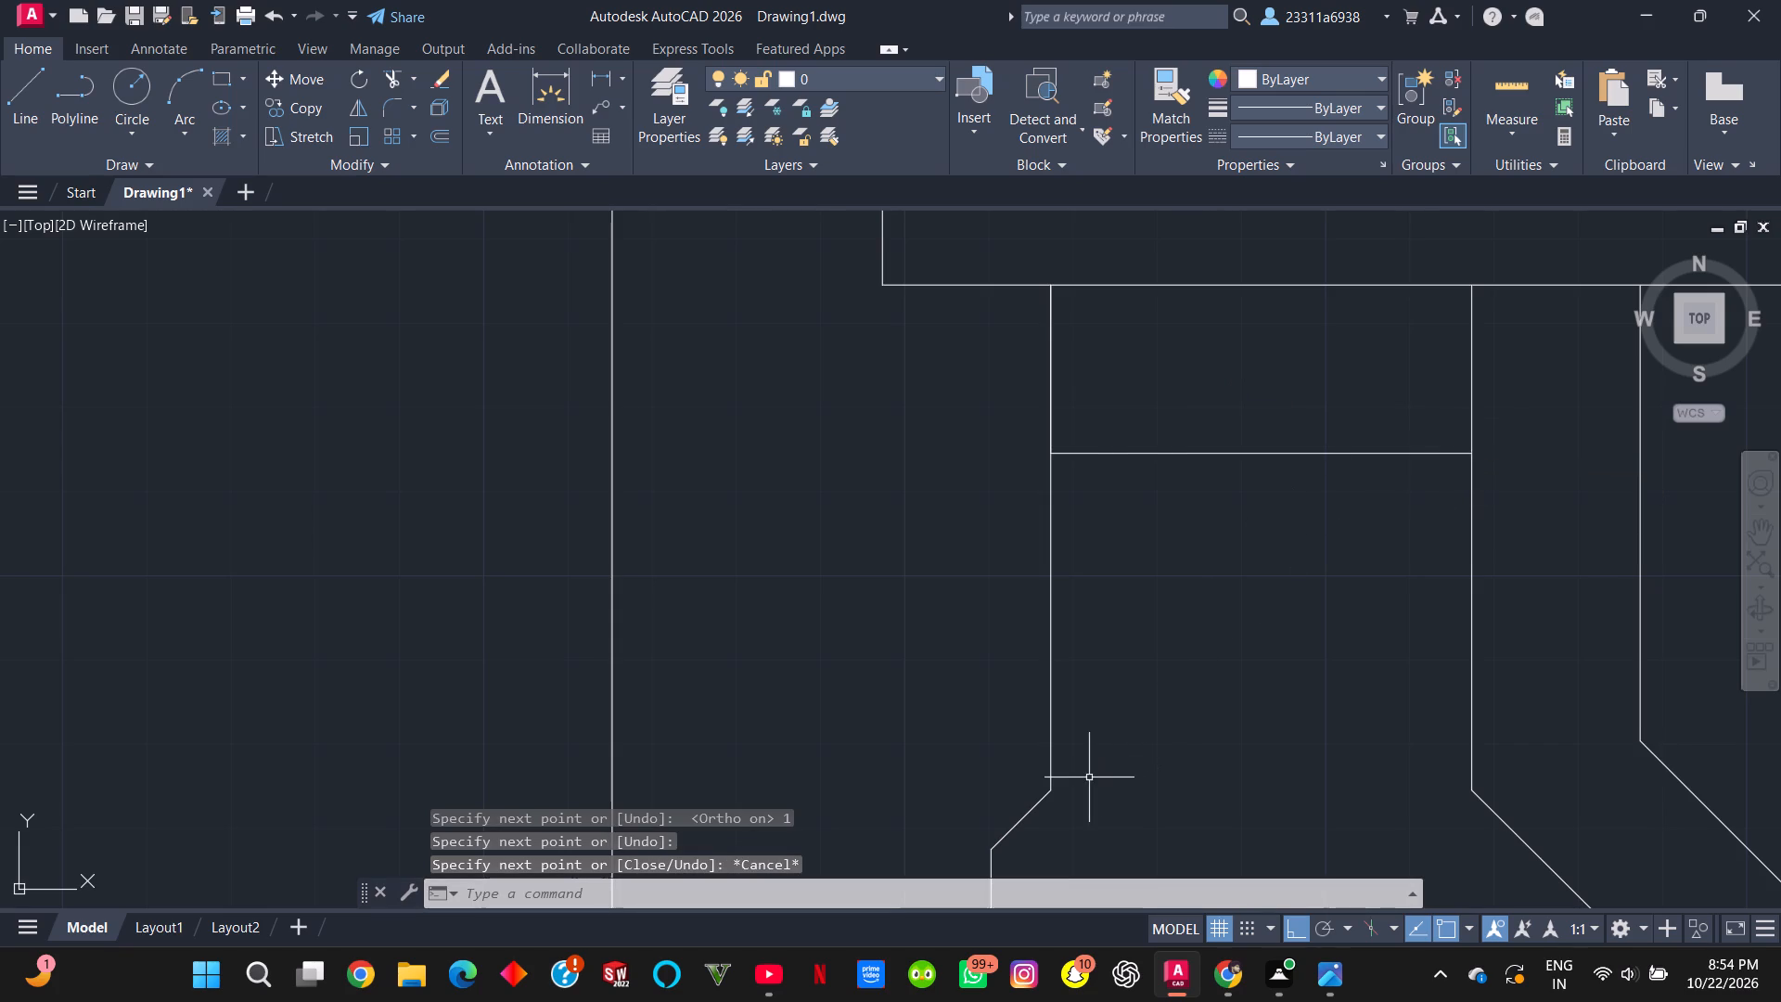
# Draw a 0.5-unit line up from the chamfer's upper end, continuing horizontally across to the arm's inner vertical line.
pyautogui.click(26, 80)
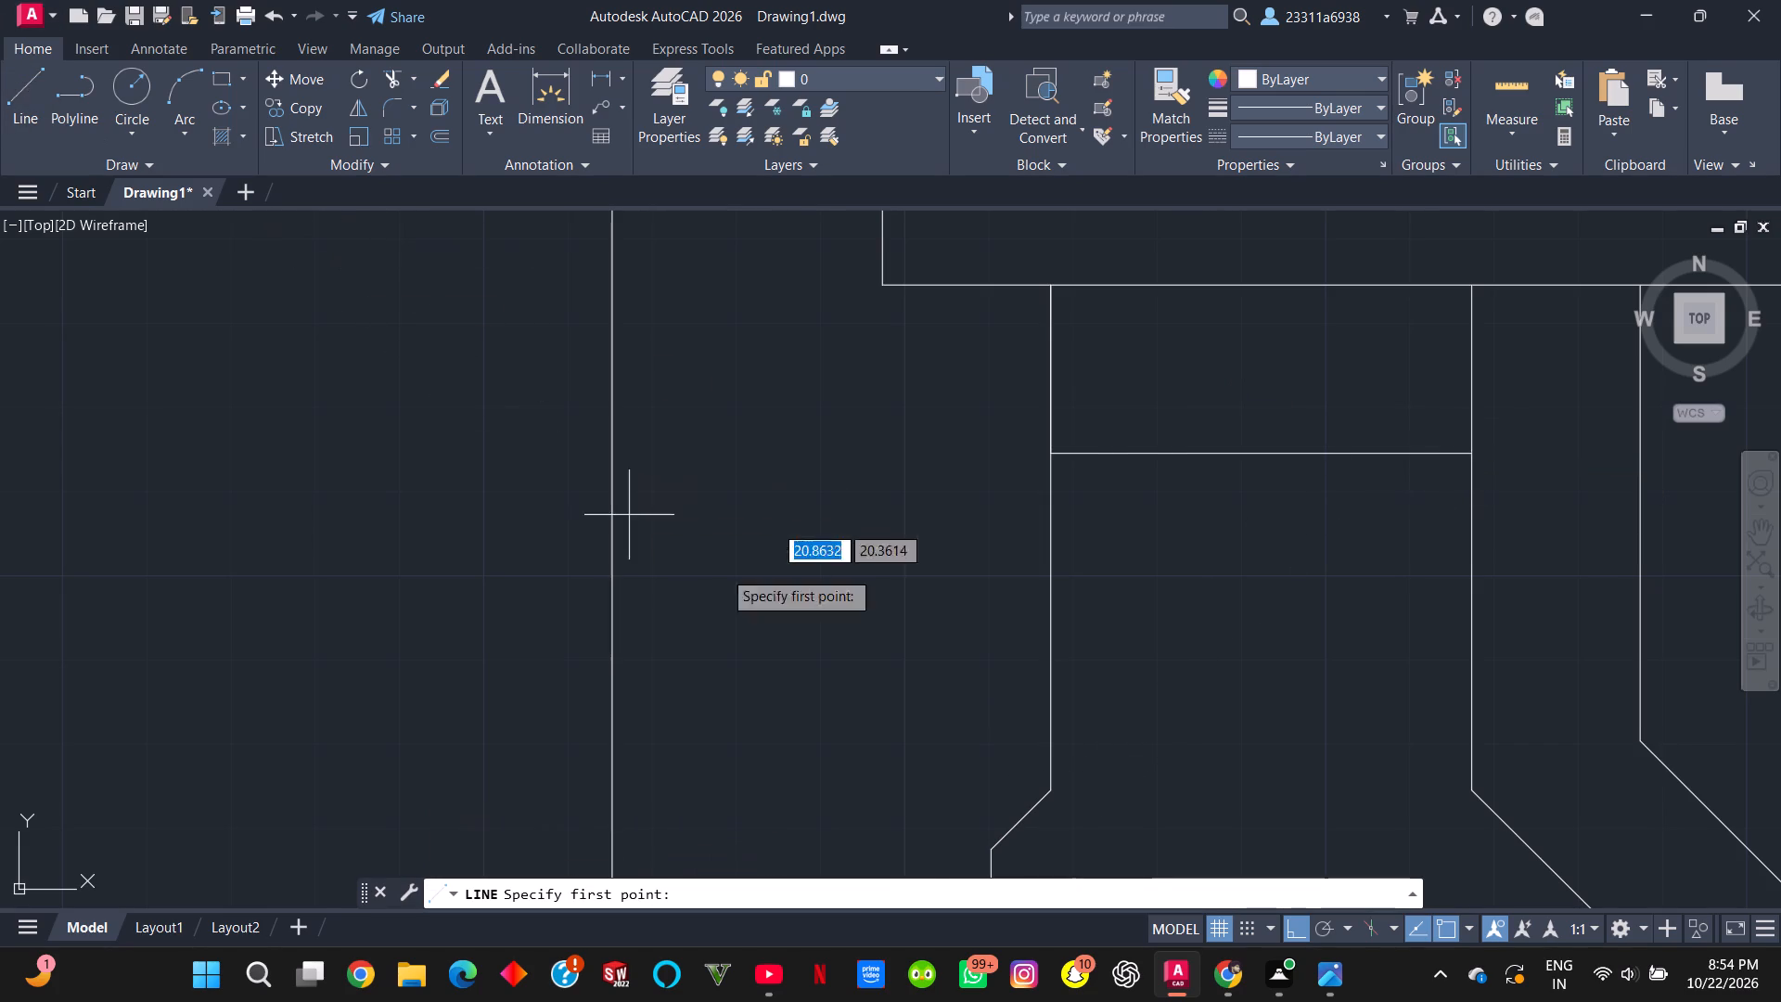
pyautogui.click(1054, 790)
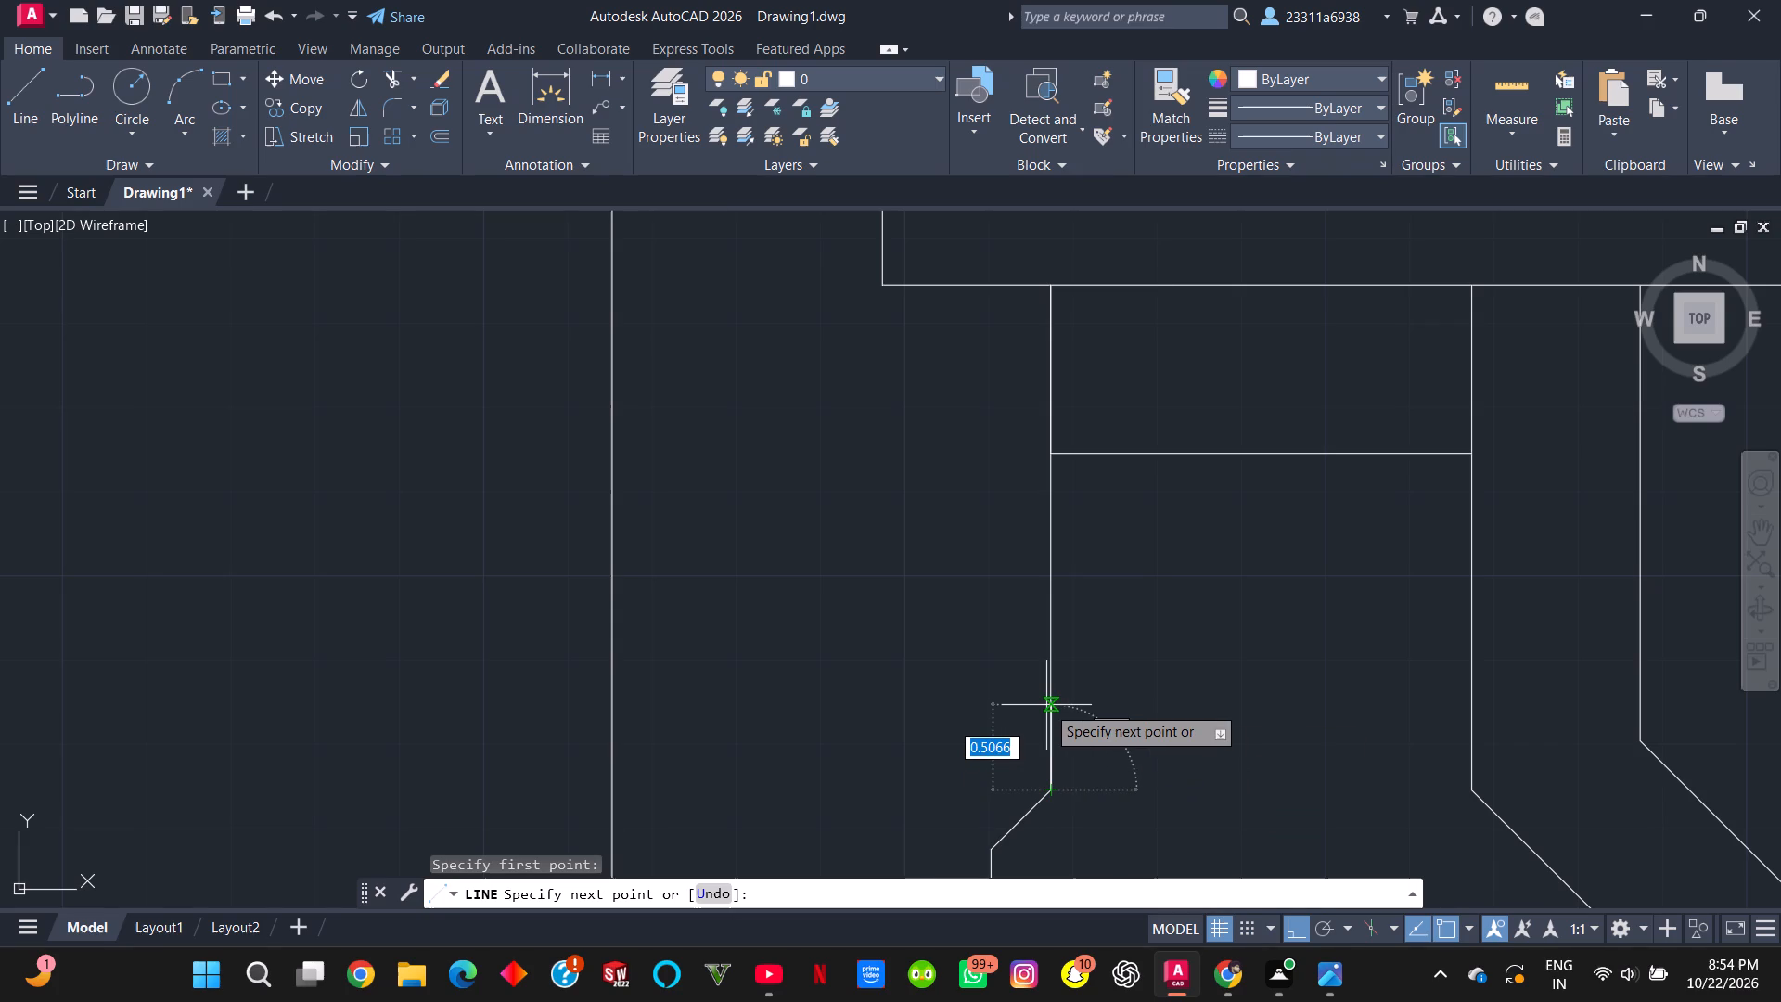
pyautogui.write('0.5')
pyautogui.press('Return')
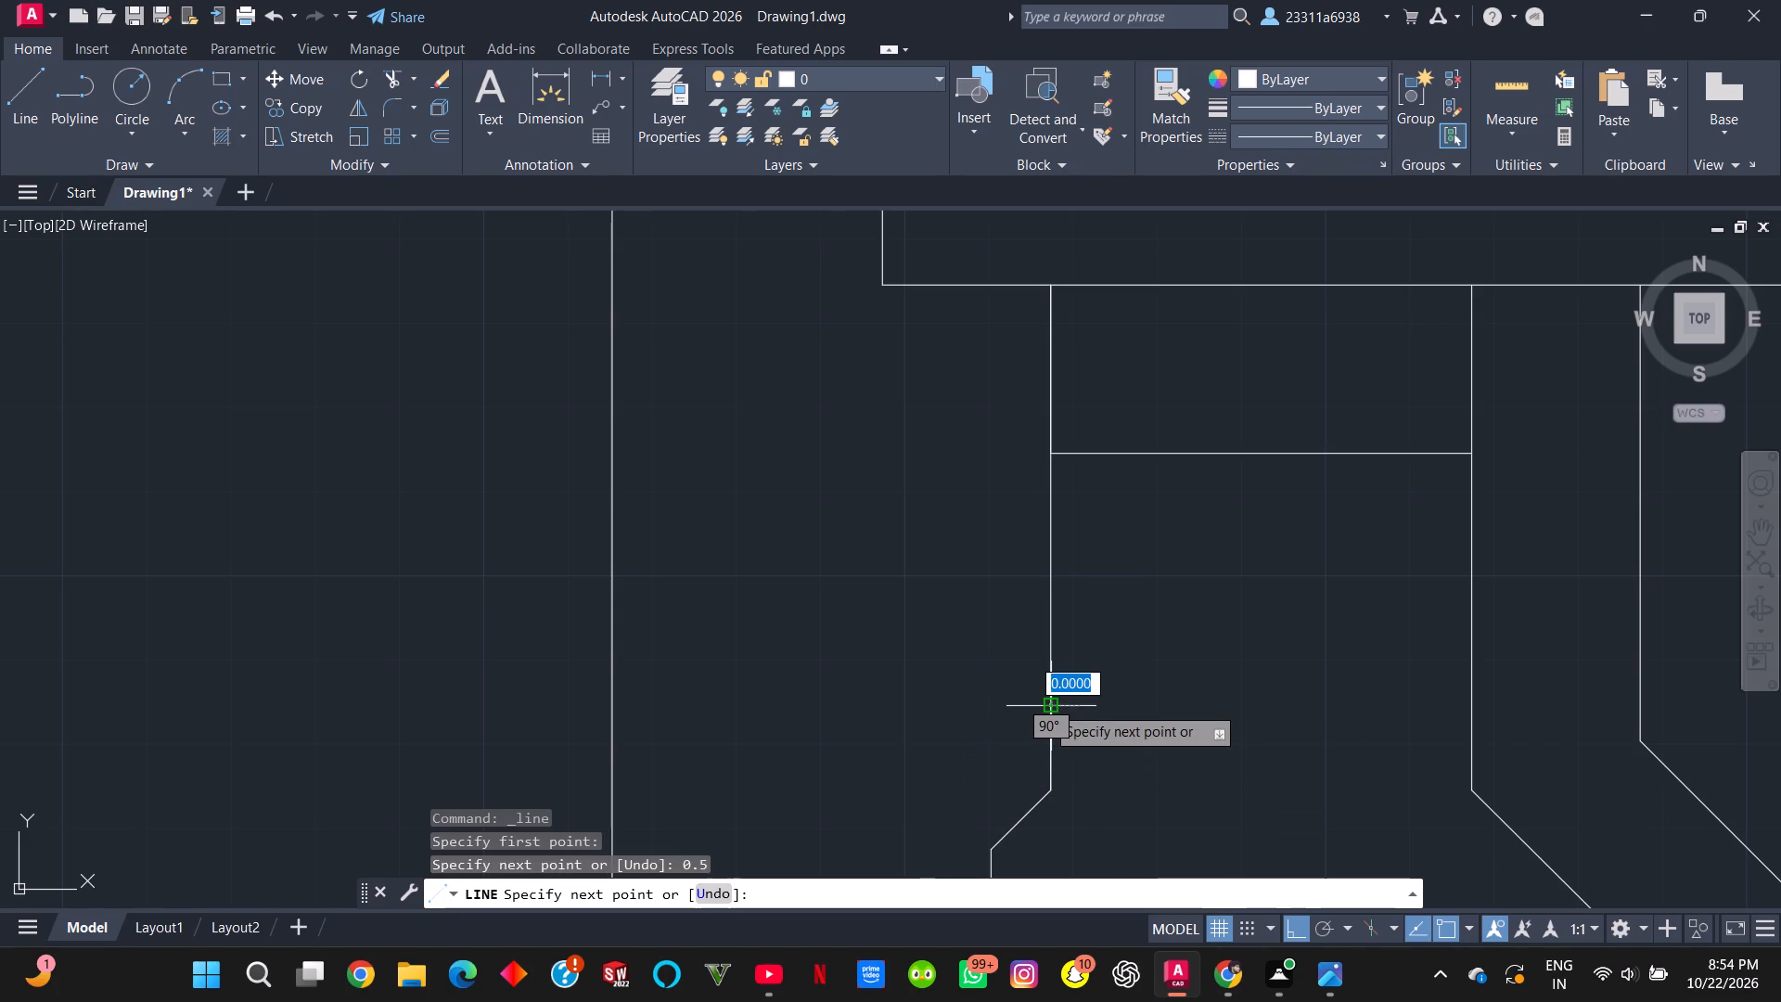
pyautogui.click(1466, 708)
pyautogui.press('Escape')
pyautogui.scroll(-2, 1257, 608)
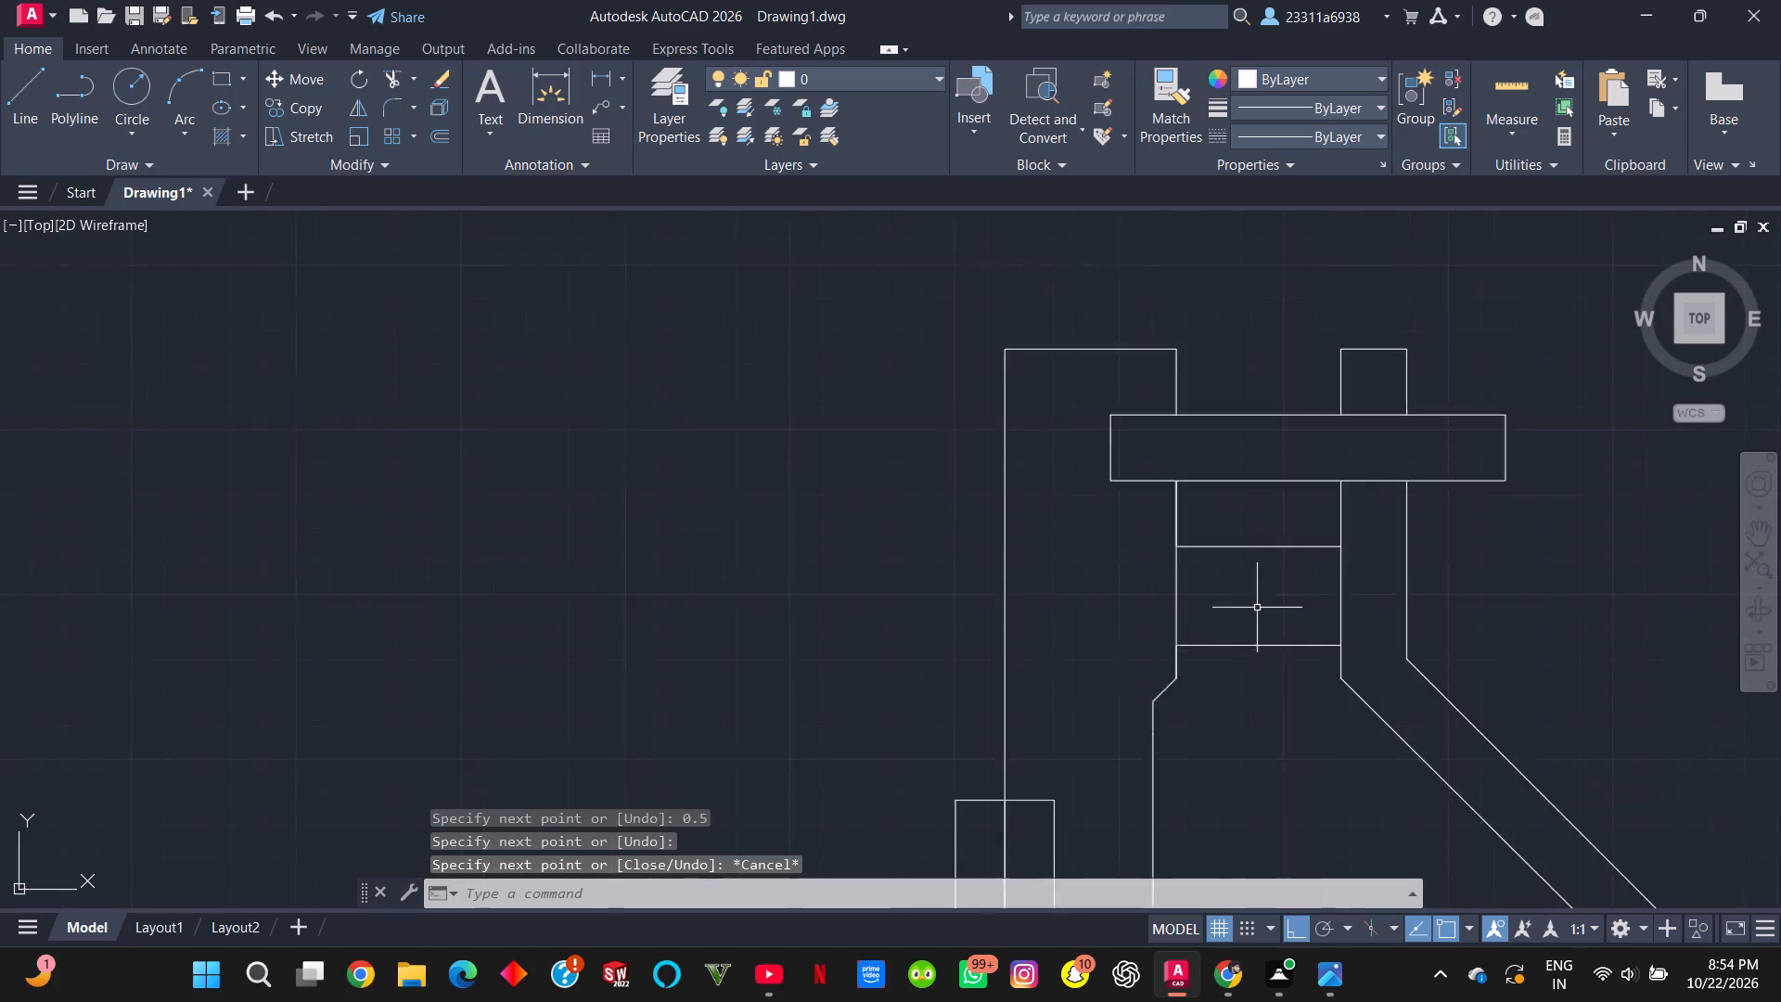
pyautogui.scroll(-2, 1257, 608)
pyautogui.scroll(3, 1259, 594)
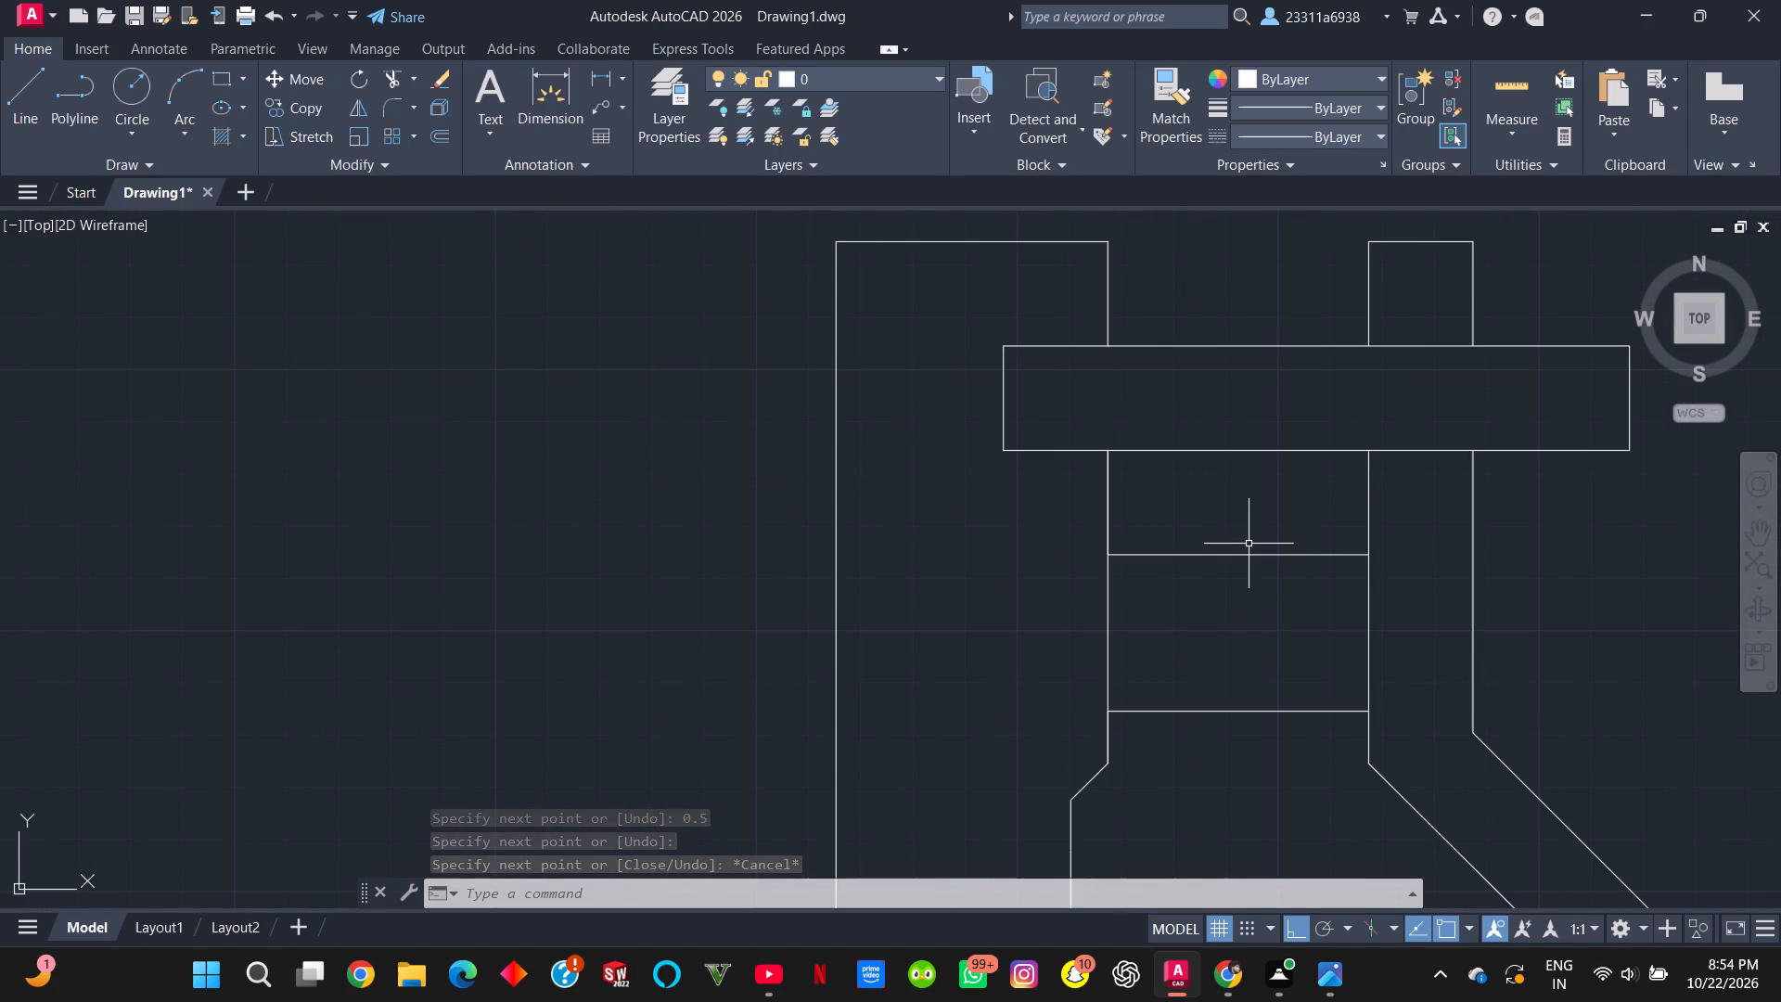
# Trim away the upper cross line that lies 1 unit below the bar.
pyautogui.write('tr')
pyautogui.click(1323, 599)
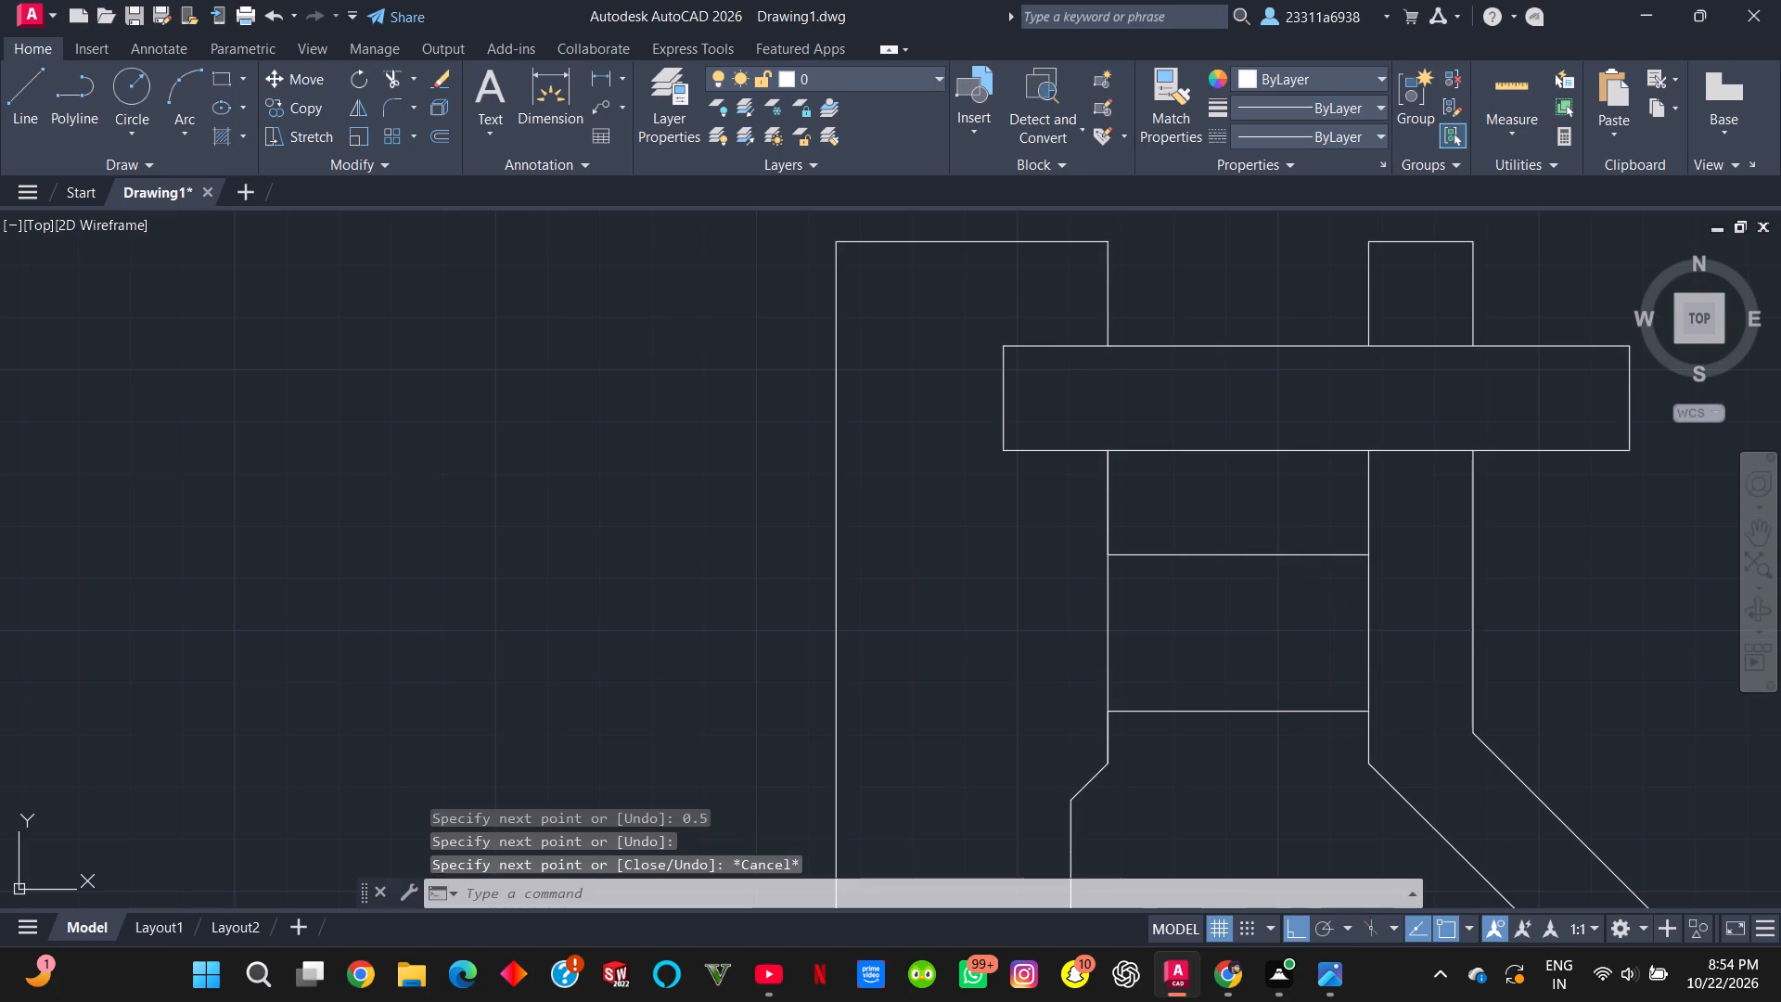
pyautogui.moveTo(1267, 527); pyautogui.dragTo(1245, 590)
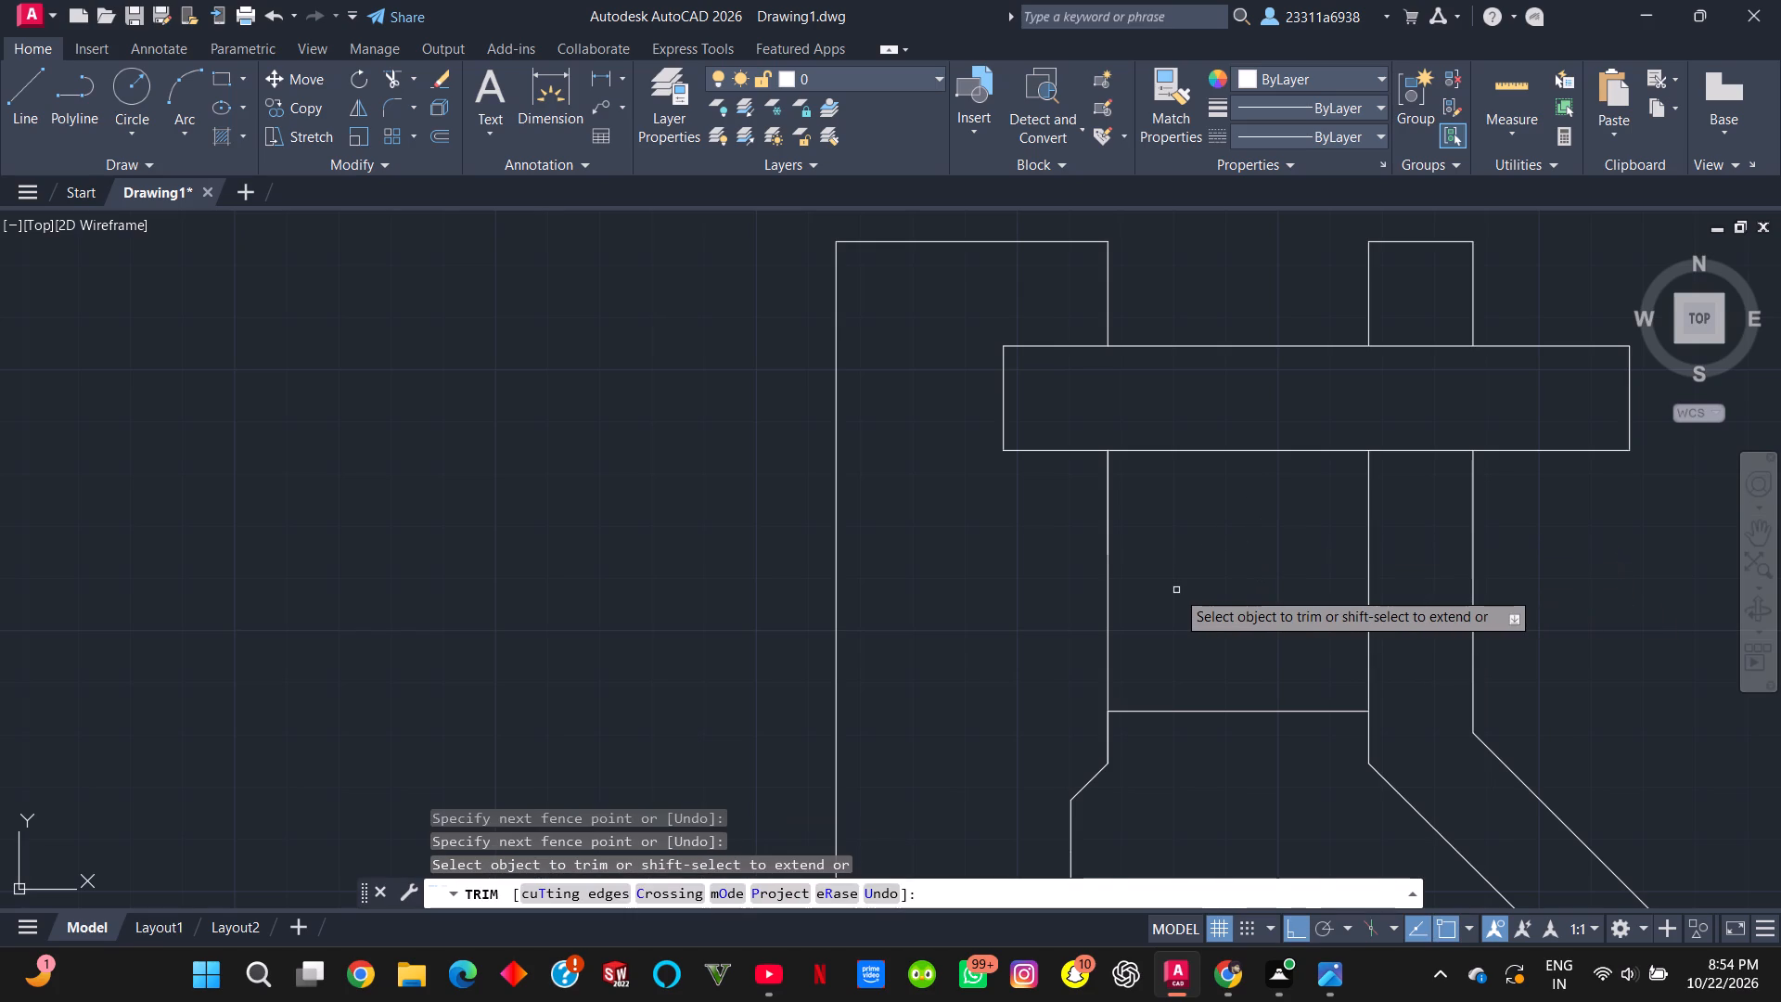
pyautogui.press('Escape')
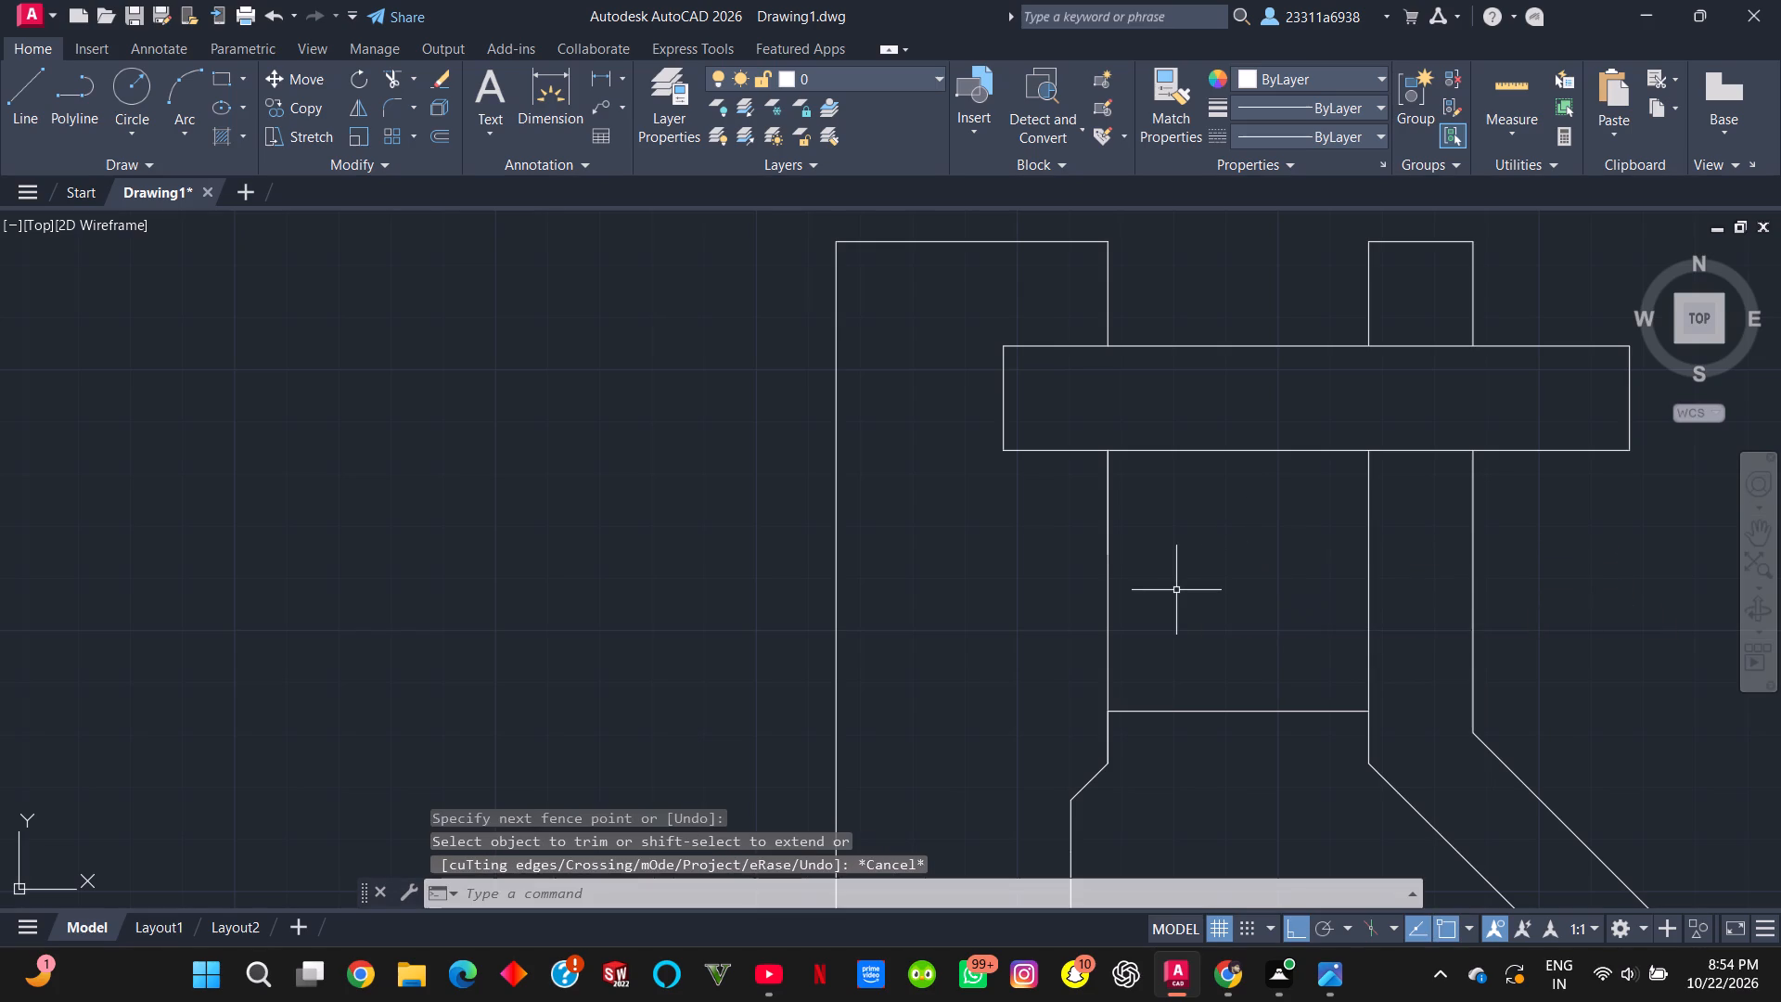
# Draw a 0.5-unit line down from the bar's lower edge, continuing horizontally across to the arm's inner vertical line.
pyautogui.press('l')
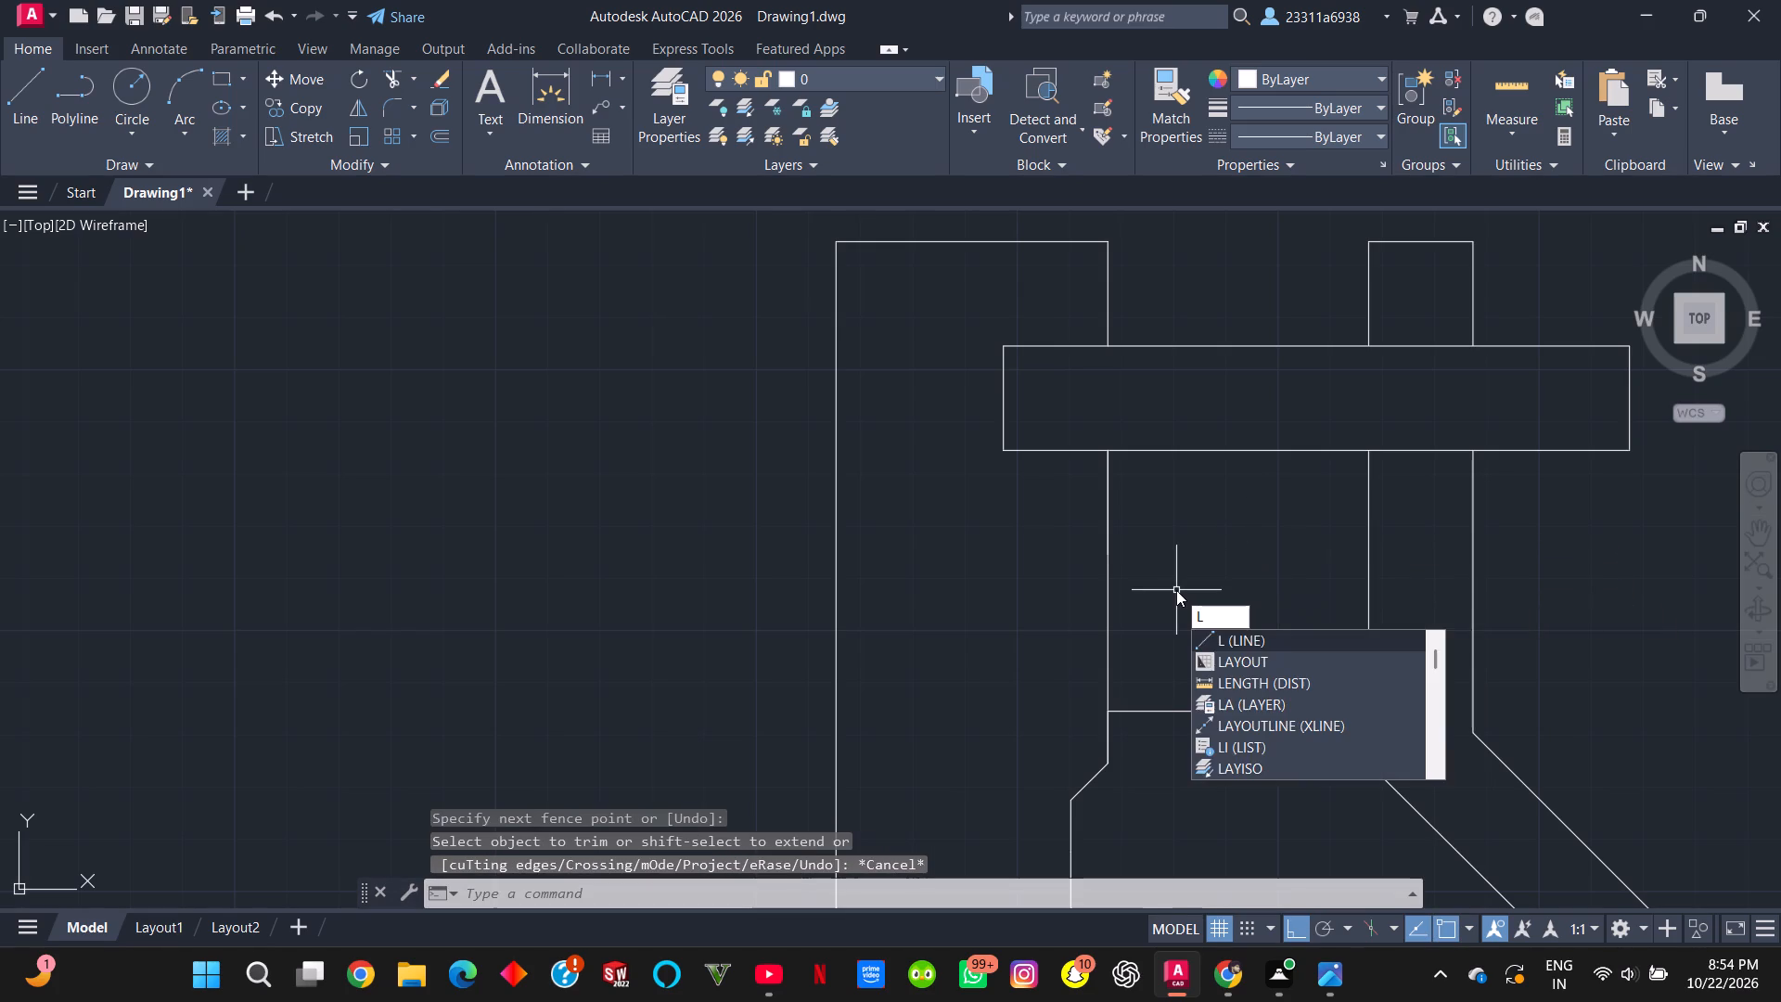
pyautogui.press('Return')
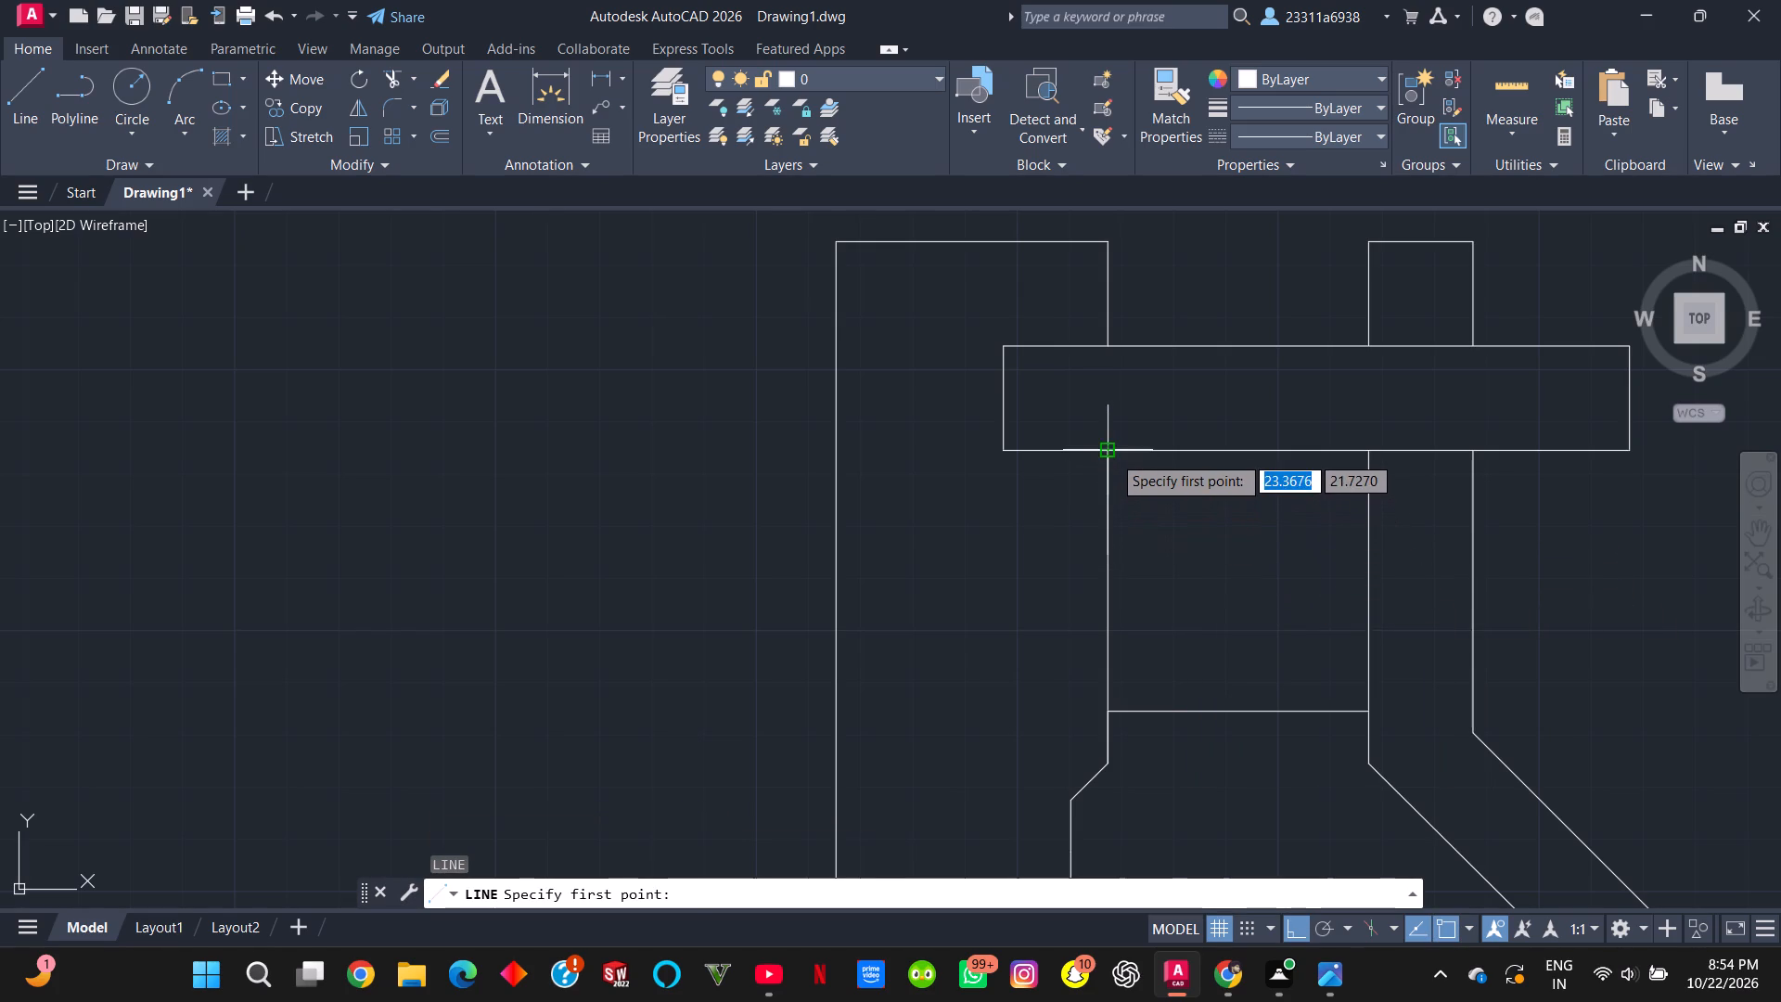
pyautogui.click(1112, 455)
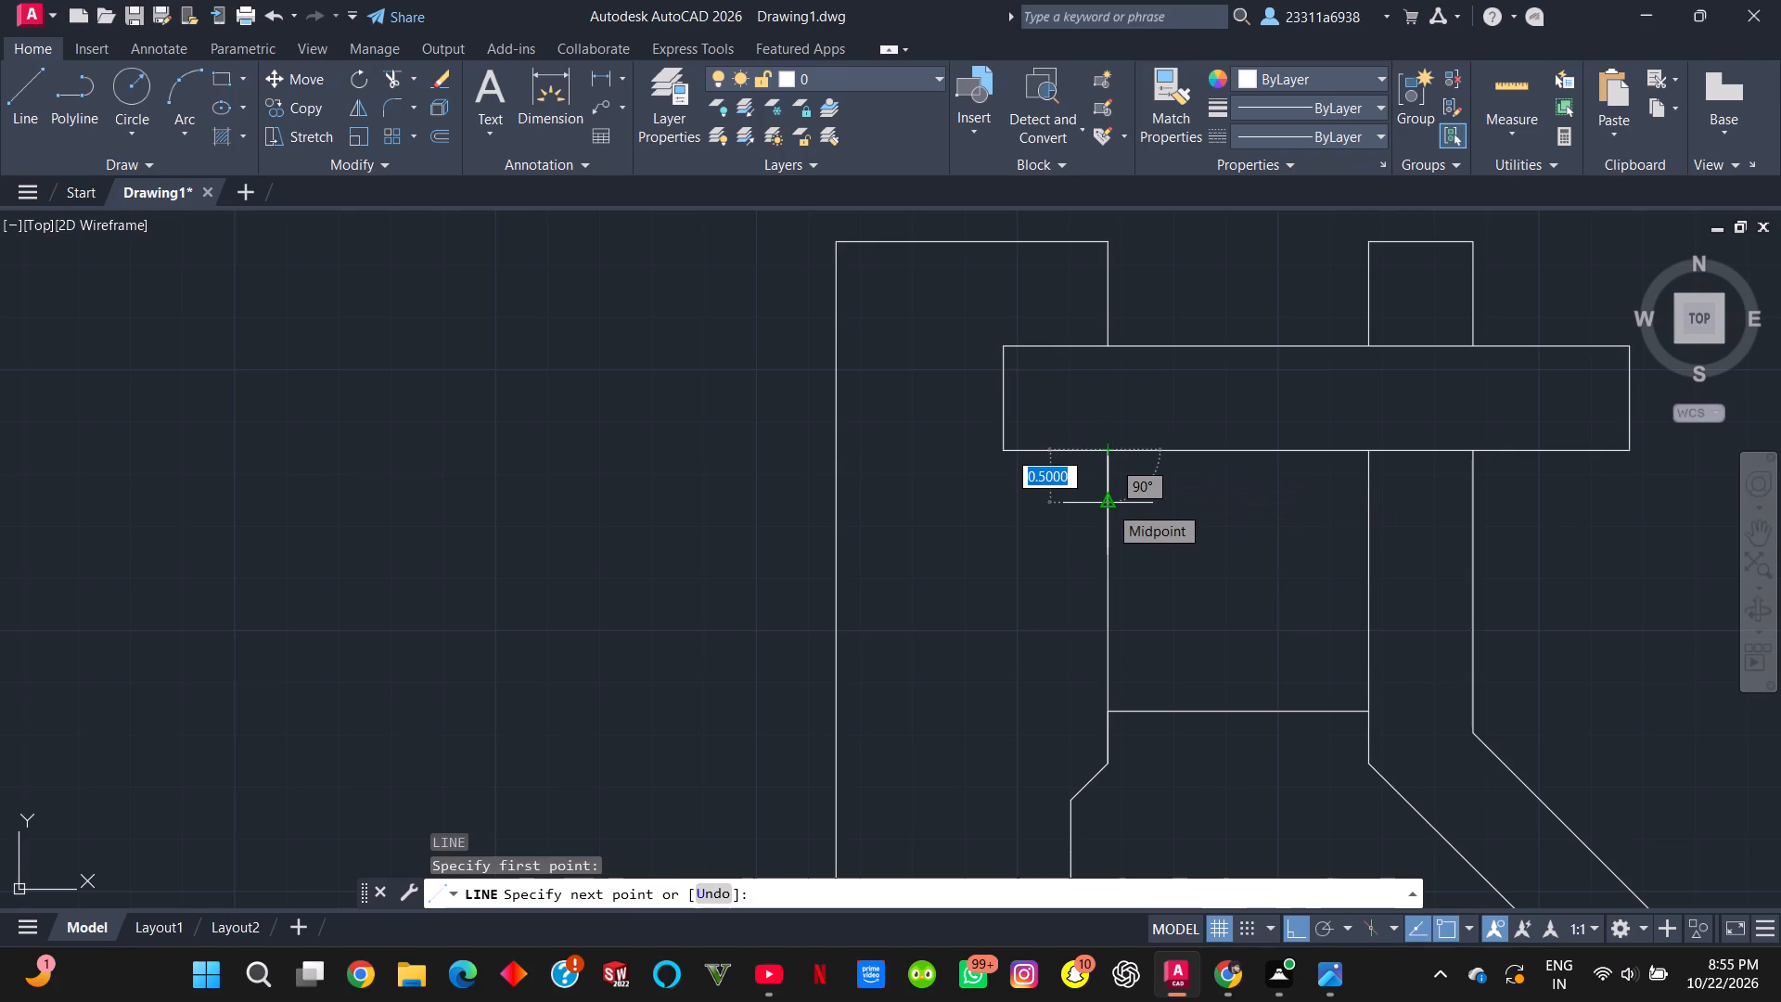
pyautogui.write('0.5')
pyautogui.press('Return')
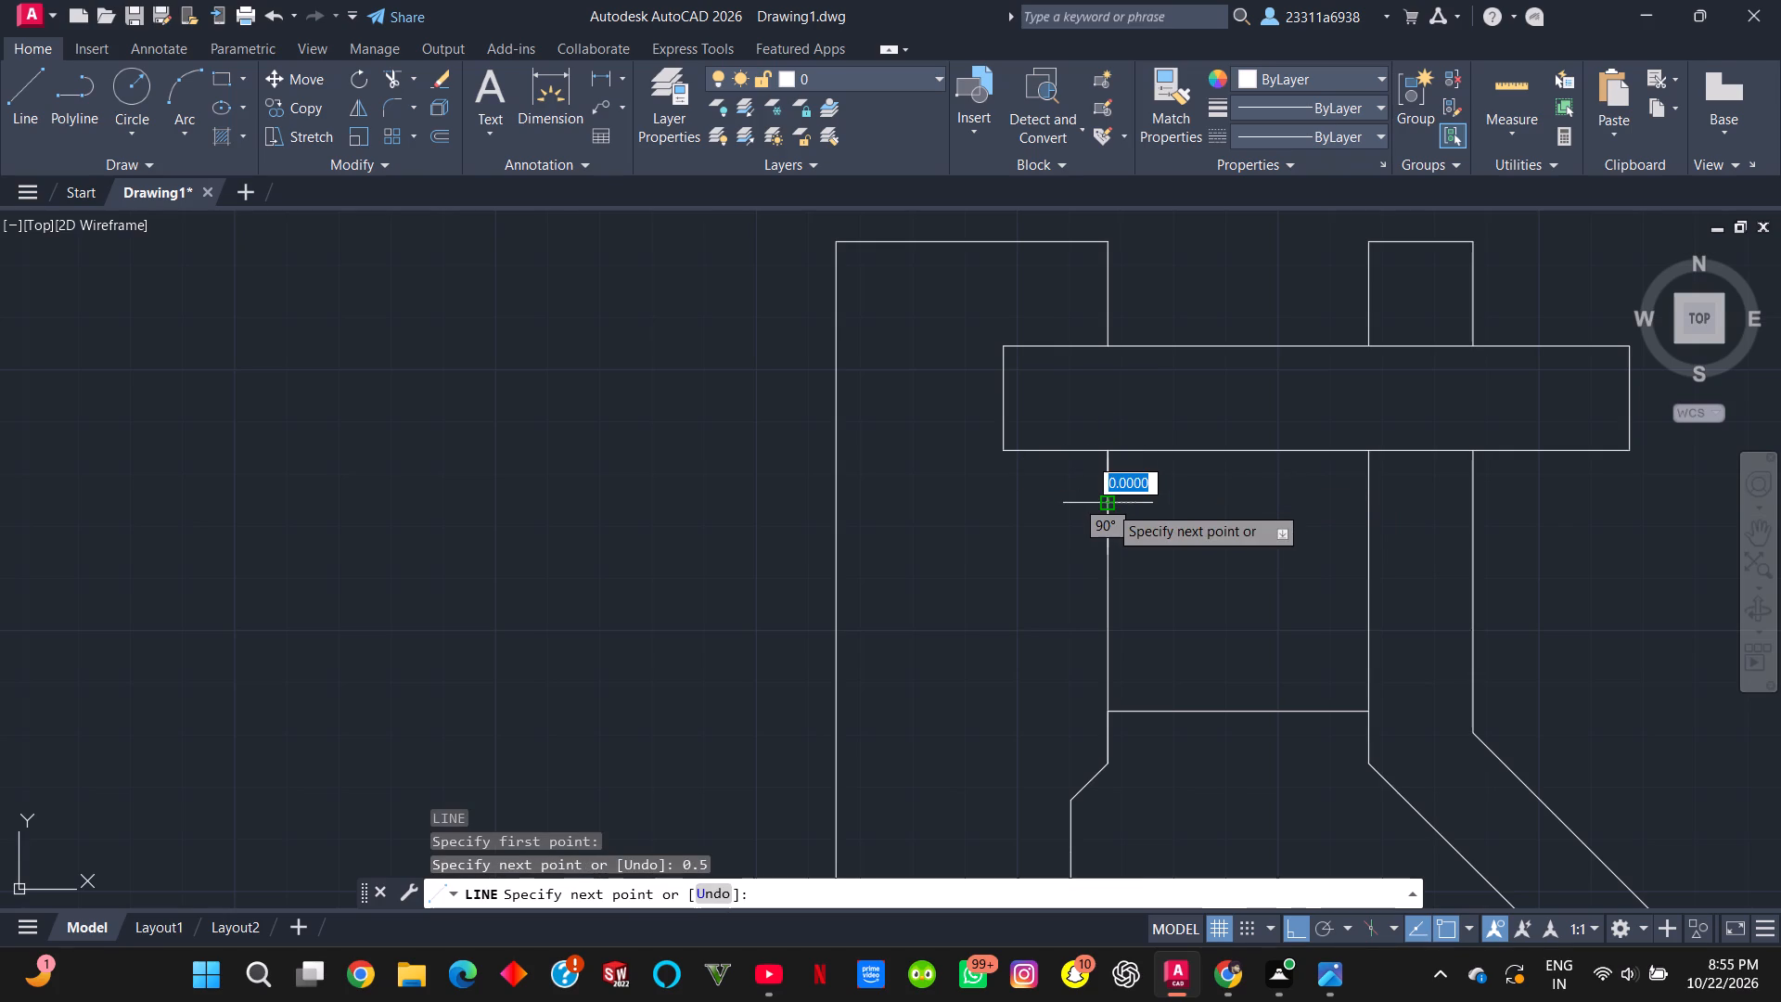
pyautogui.click(1366, 507)
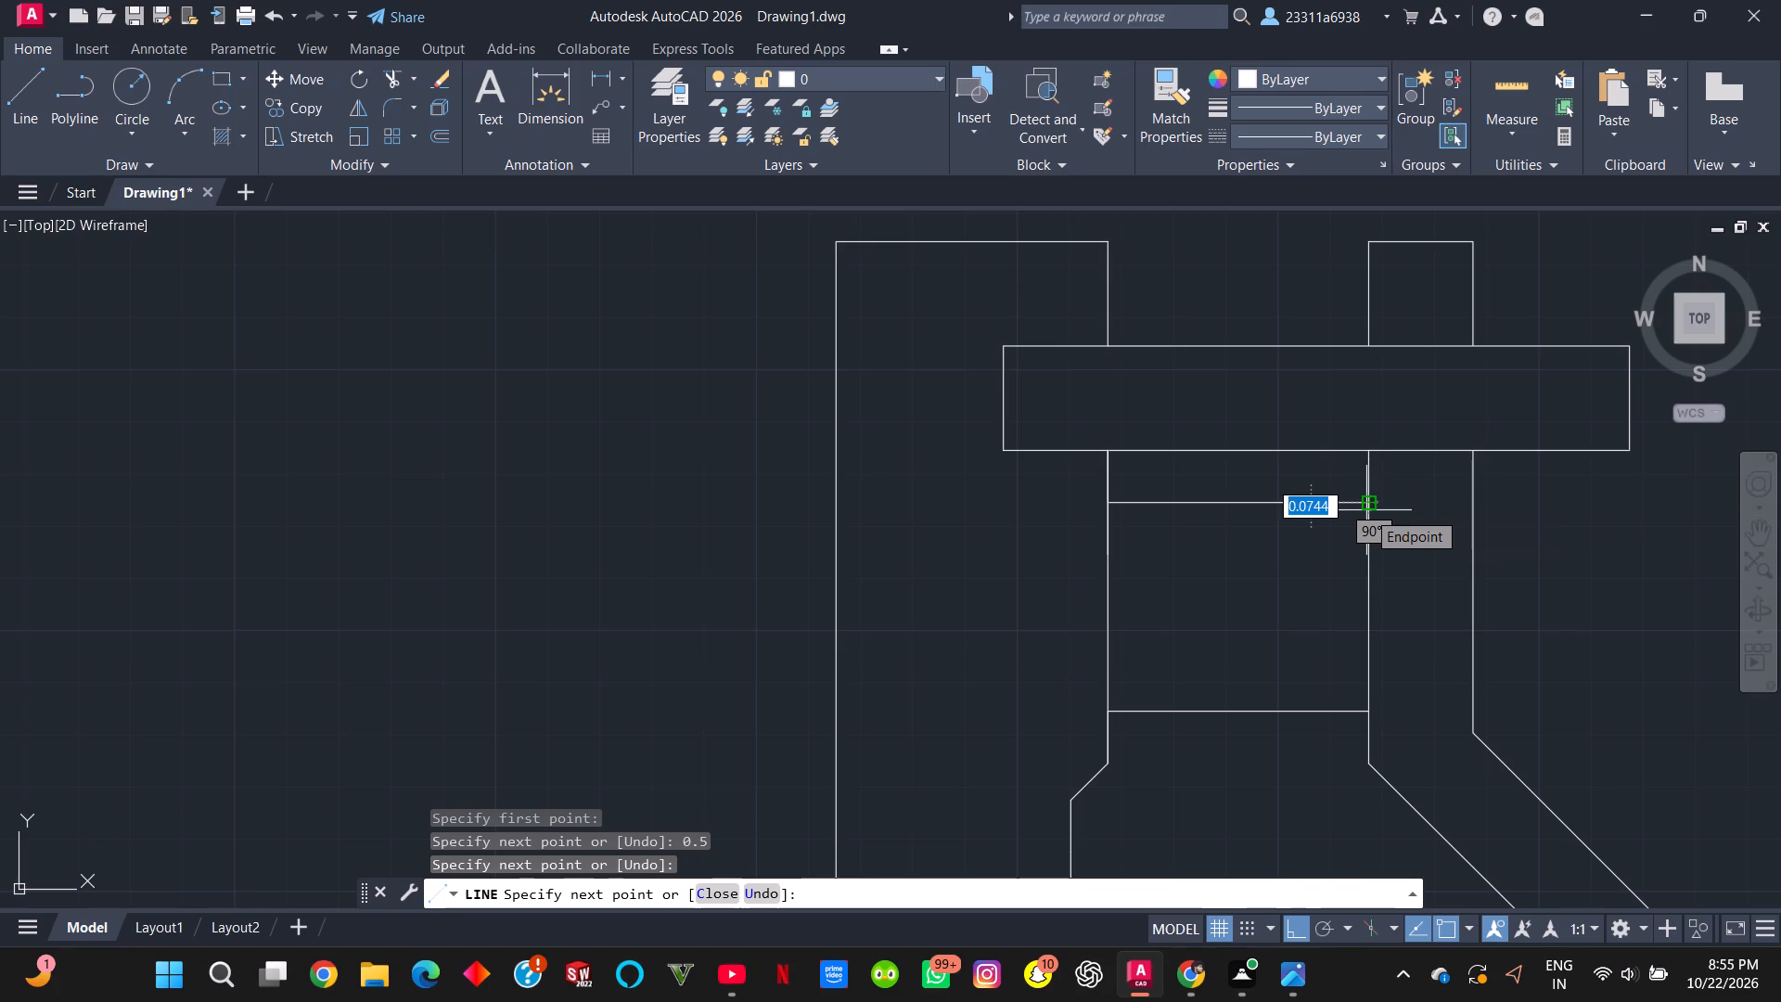
pyautogui.scroll(-4, 1220, 704)
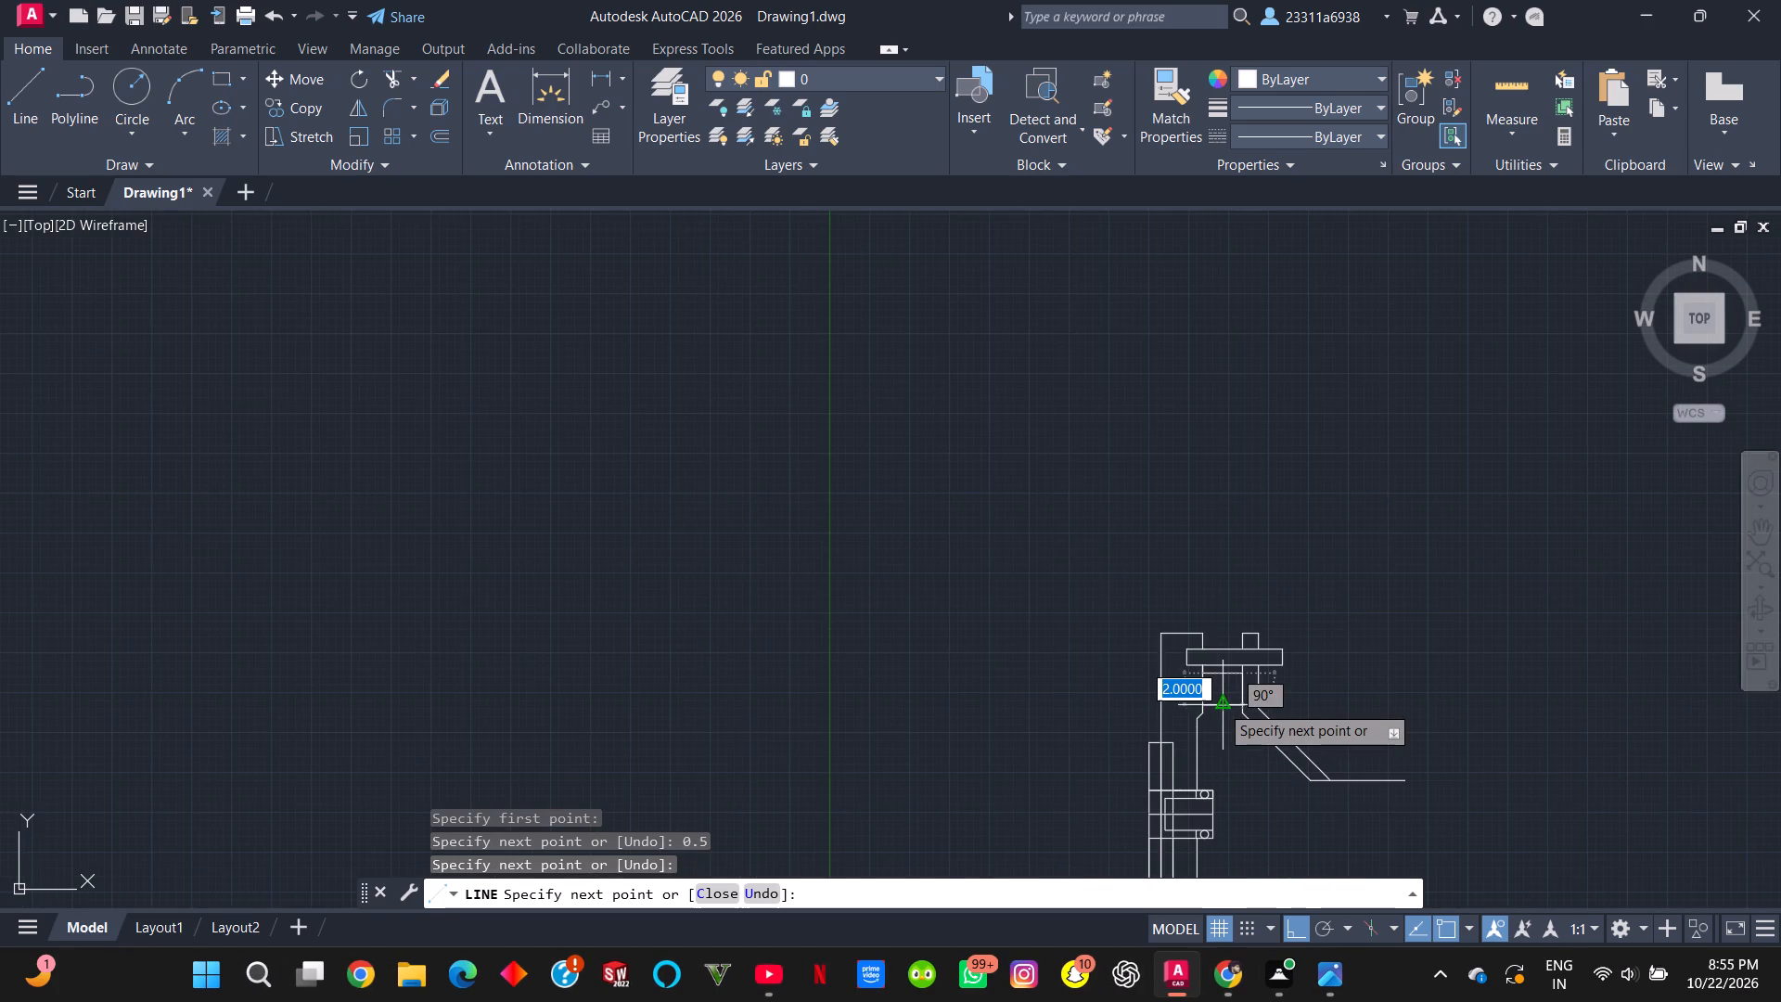
pyautogui.scroll(1, 1220, 704)
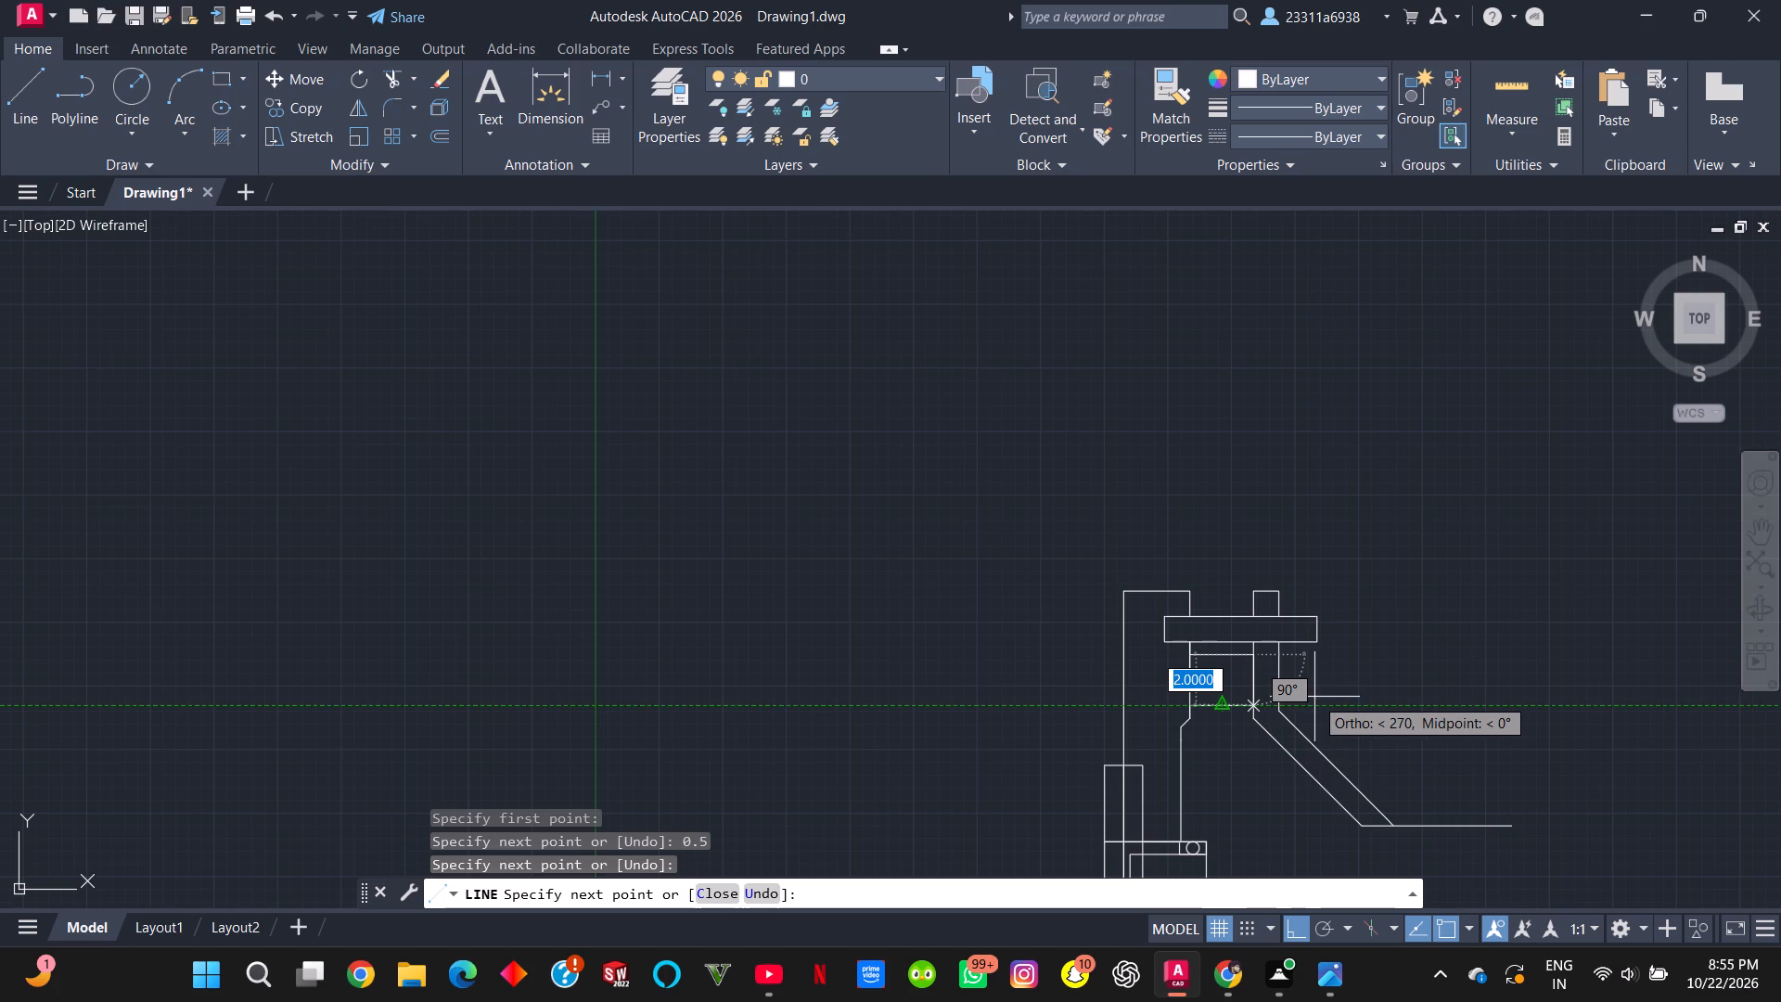
pyautogui.press('Escape')
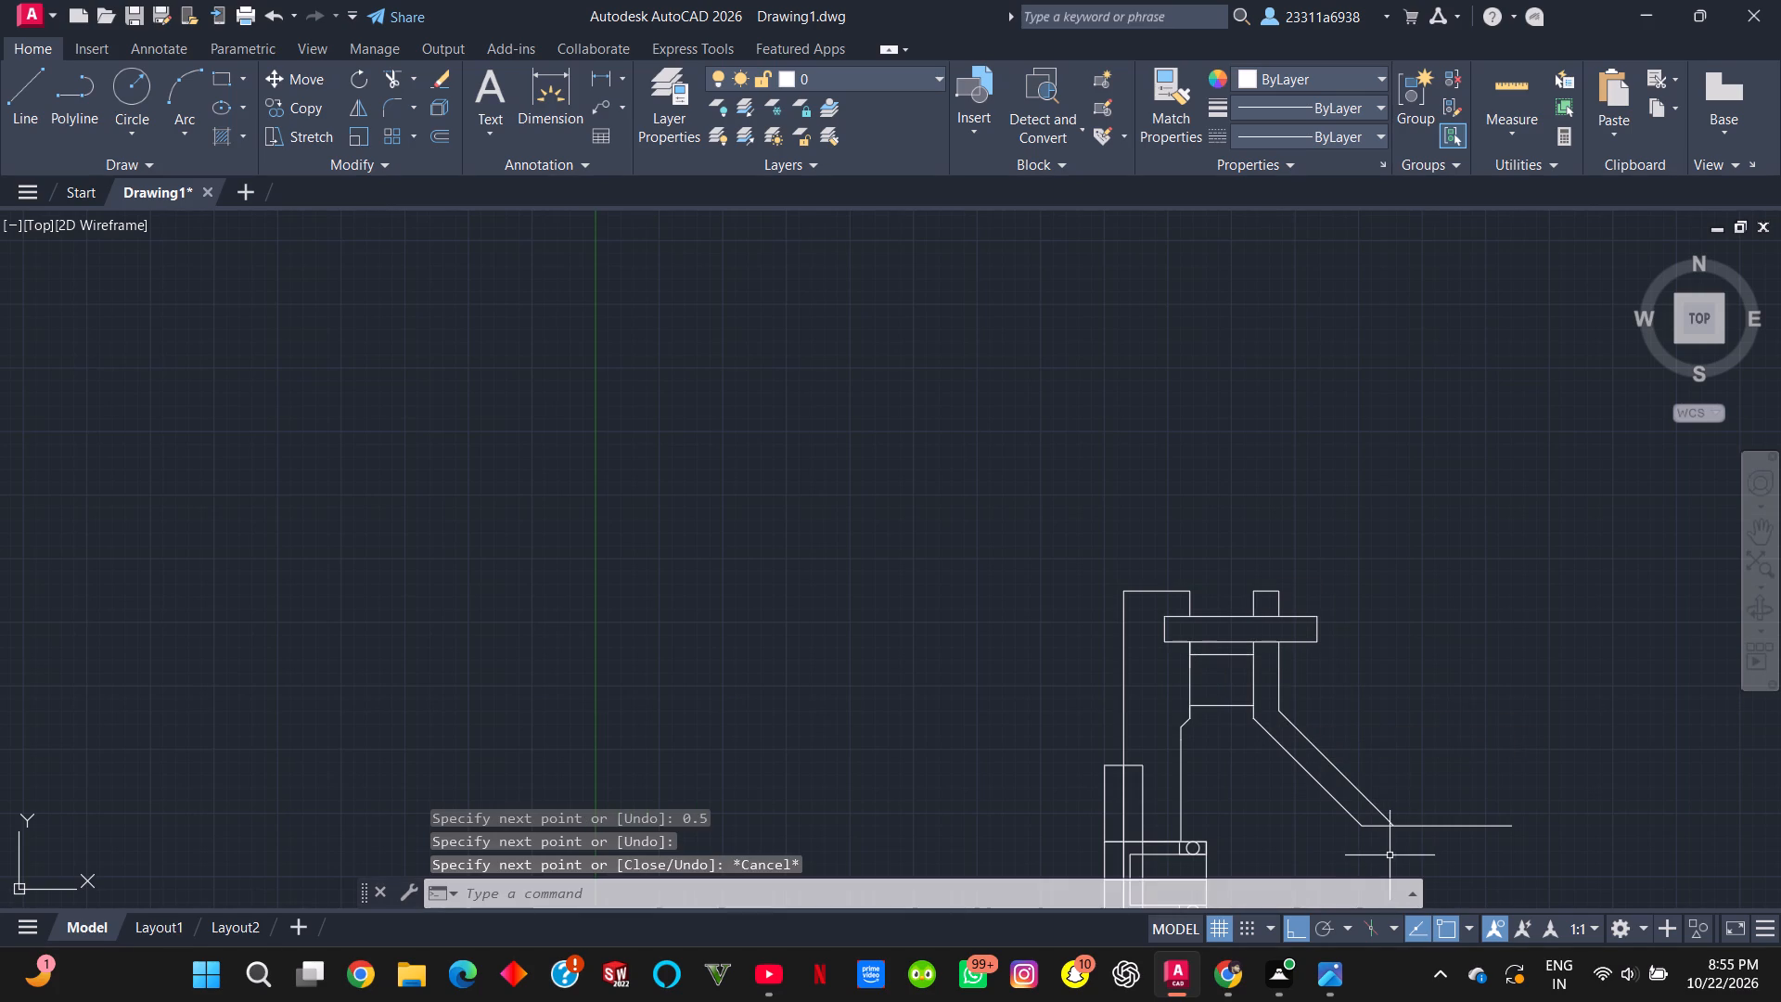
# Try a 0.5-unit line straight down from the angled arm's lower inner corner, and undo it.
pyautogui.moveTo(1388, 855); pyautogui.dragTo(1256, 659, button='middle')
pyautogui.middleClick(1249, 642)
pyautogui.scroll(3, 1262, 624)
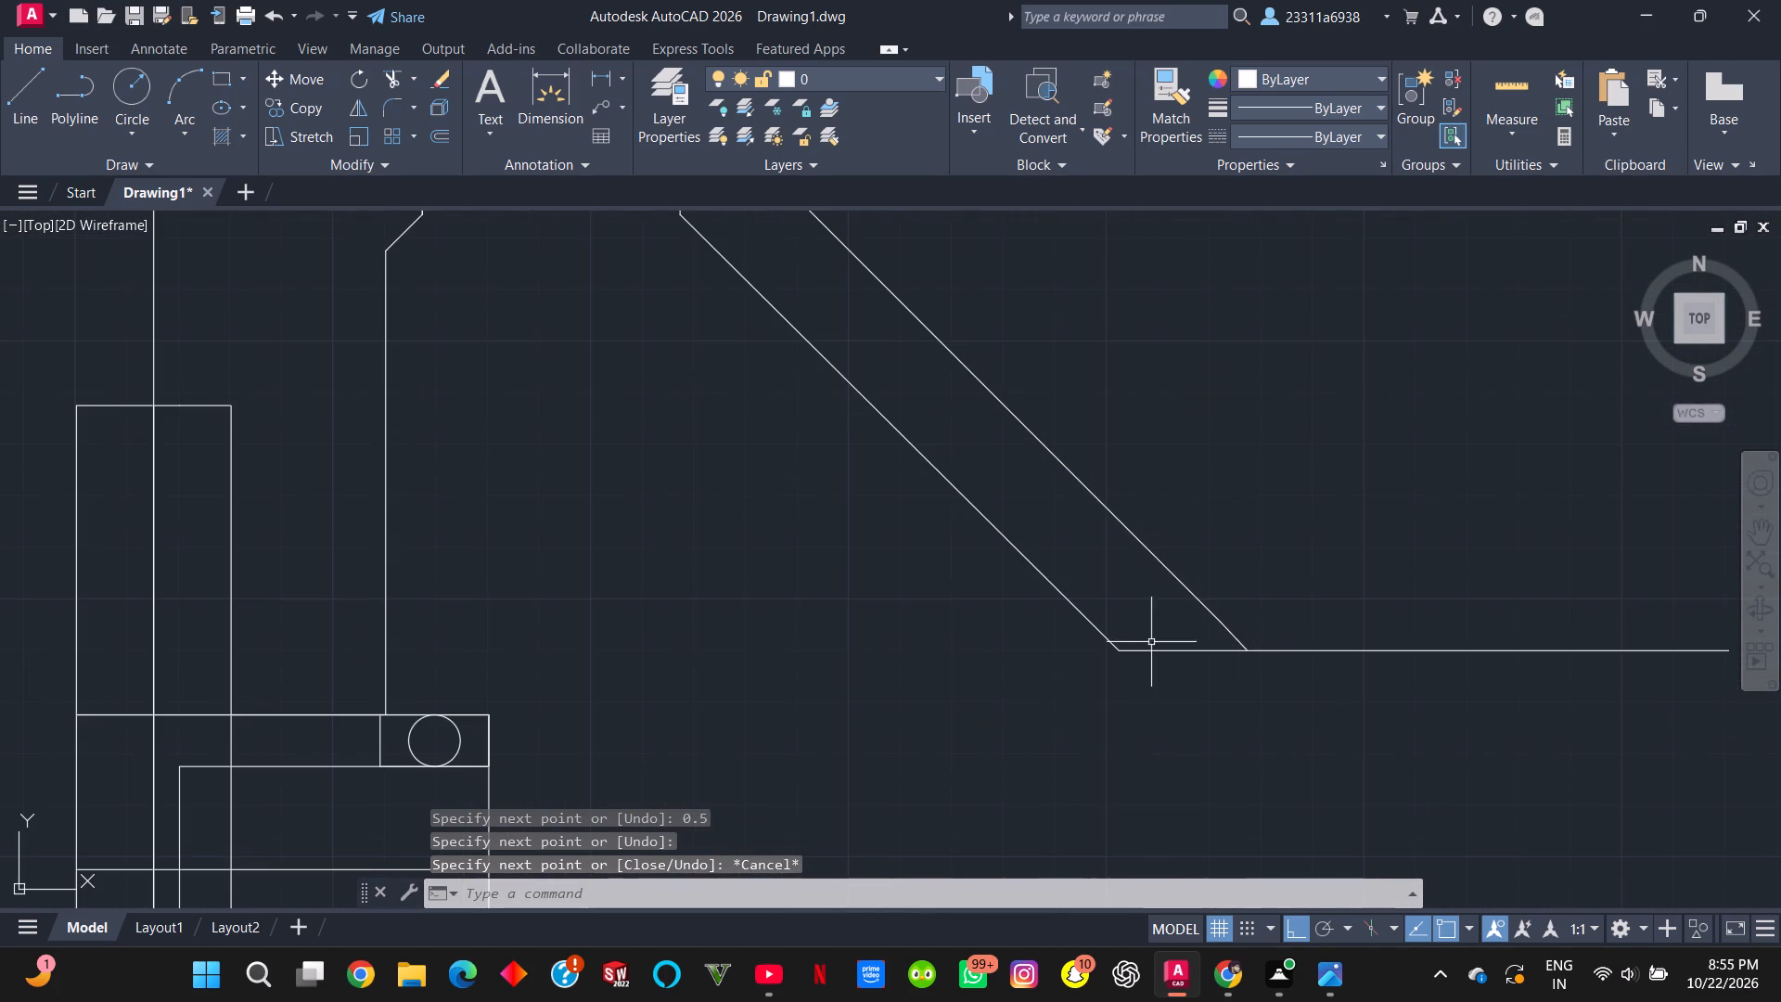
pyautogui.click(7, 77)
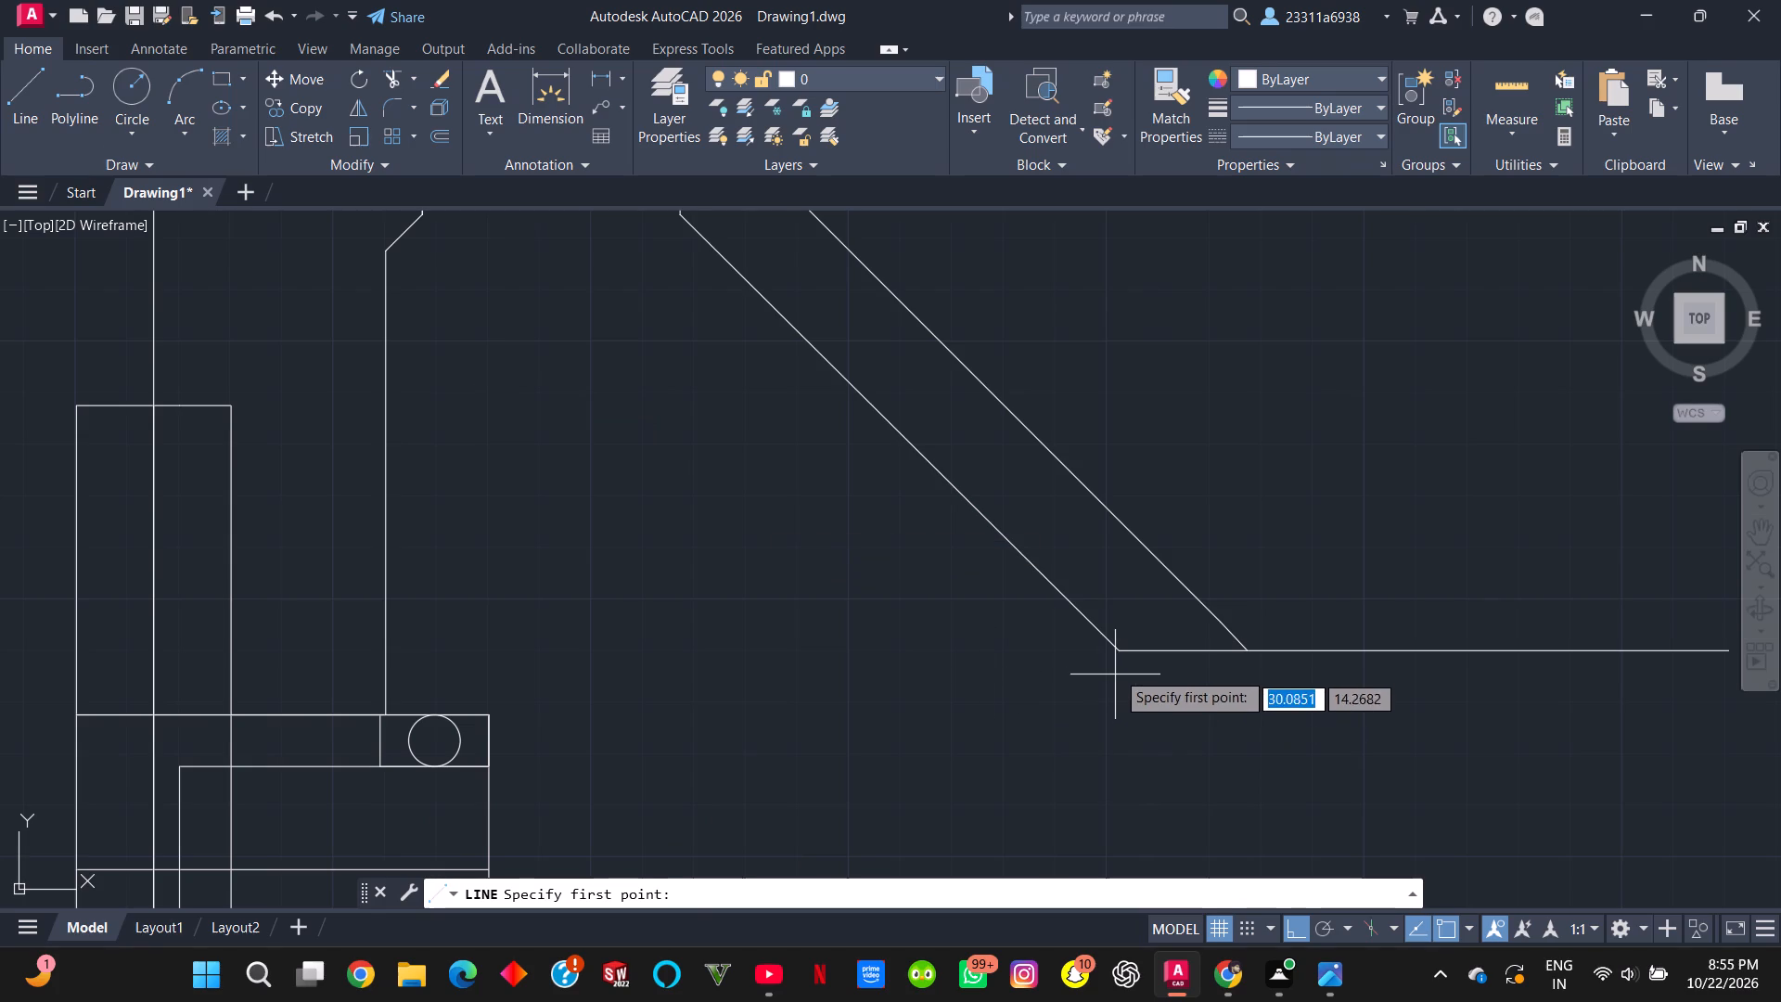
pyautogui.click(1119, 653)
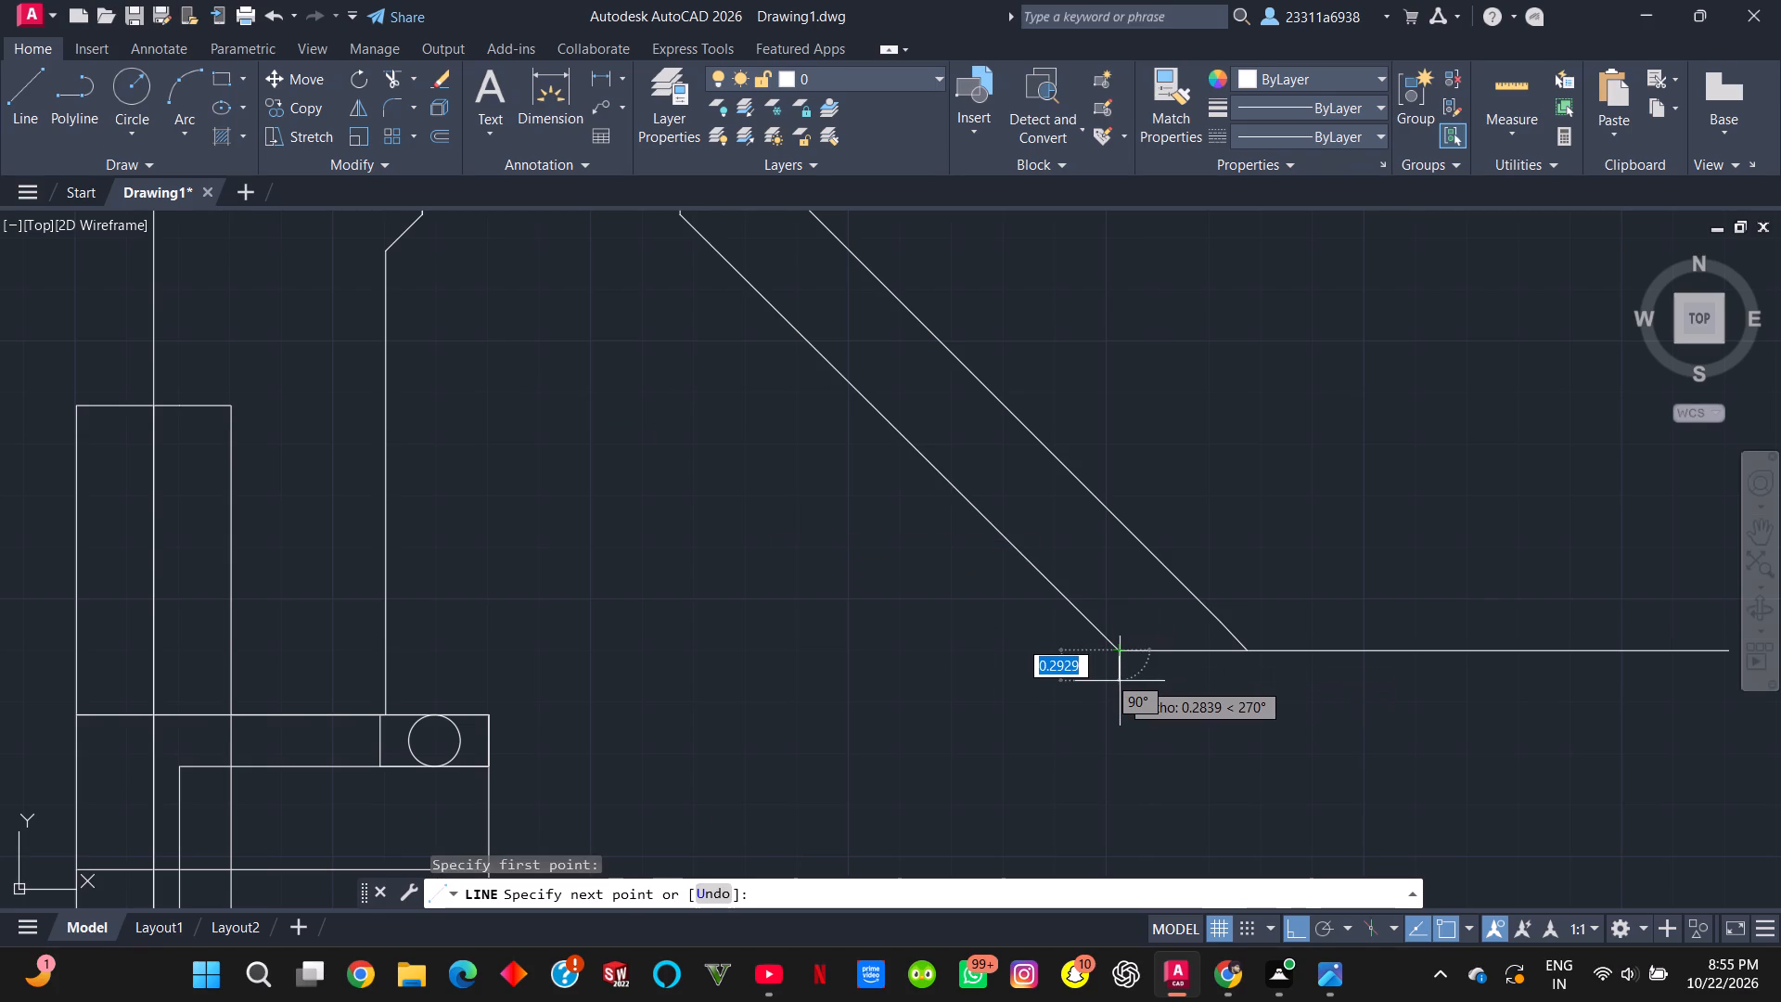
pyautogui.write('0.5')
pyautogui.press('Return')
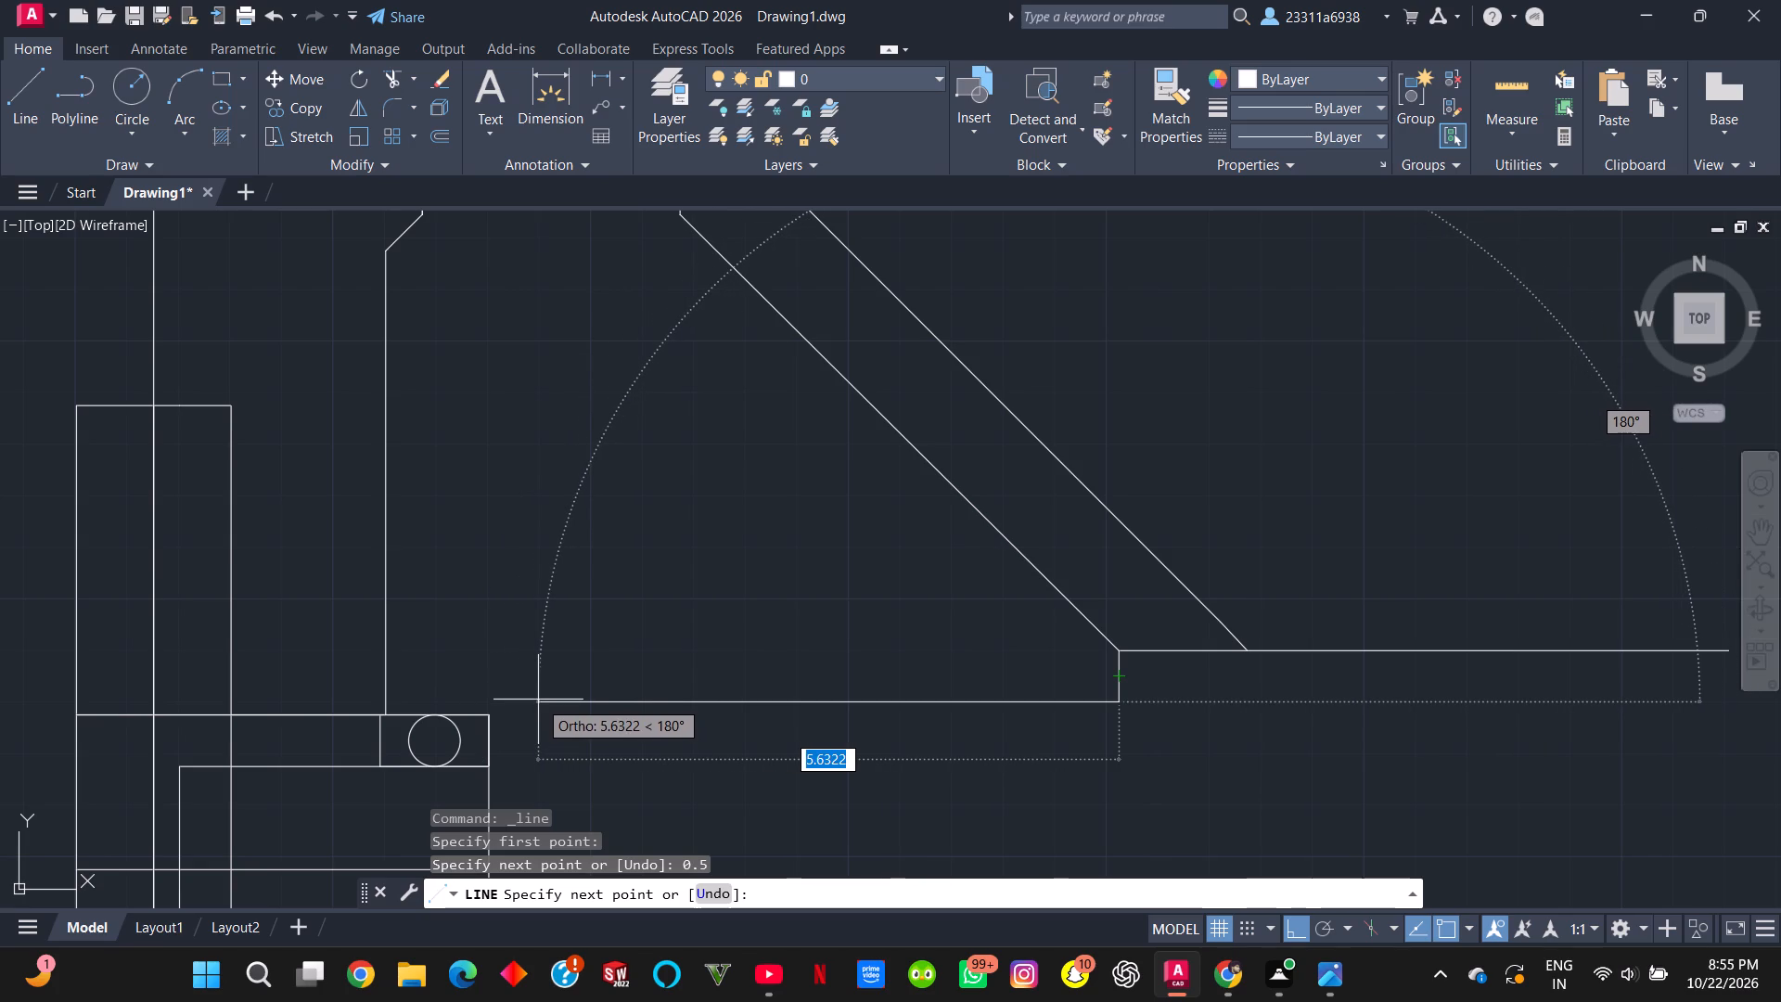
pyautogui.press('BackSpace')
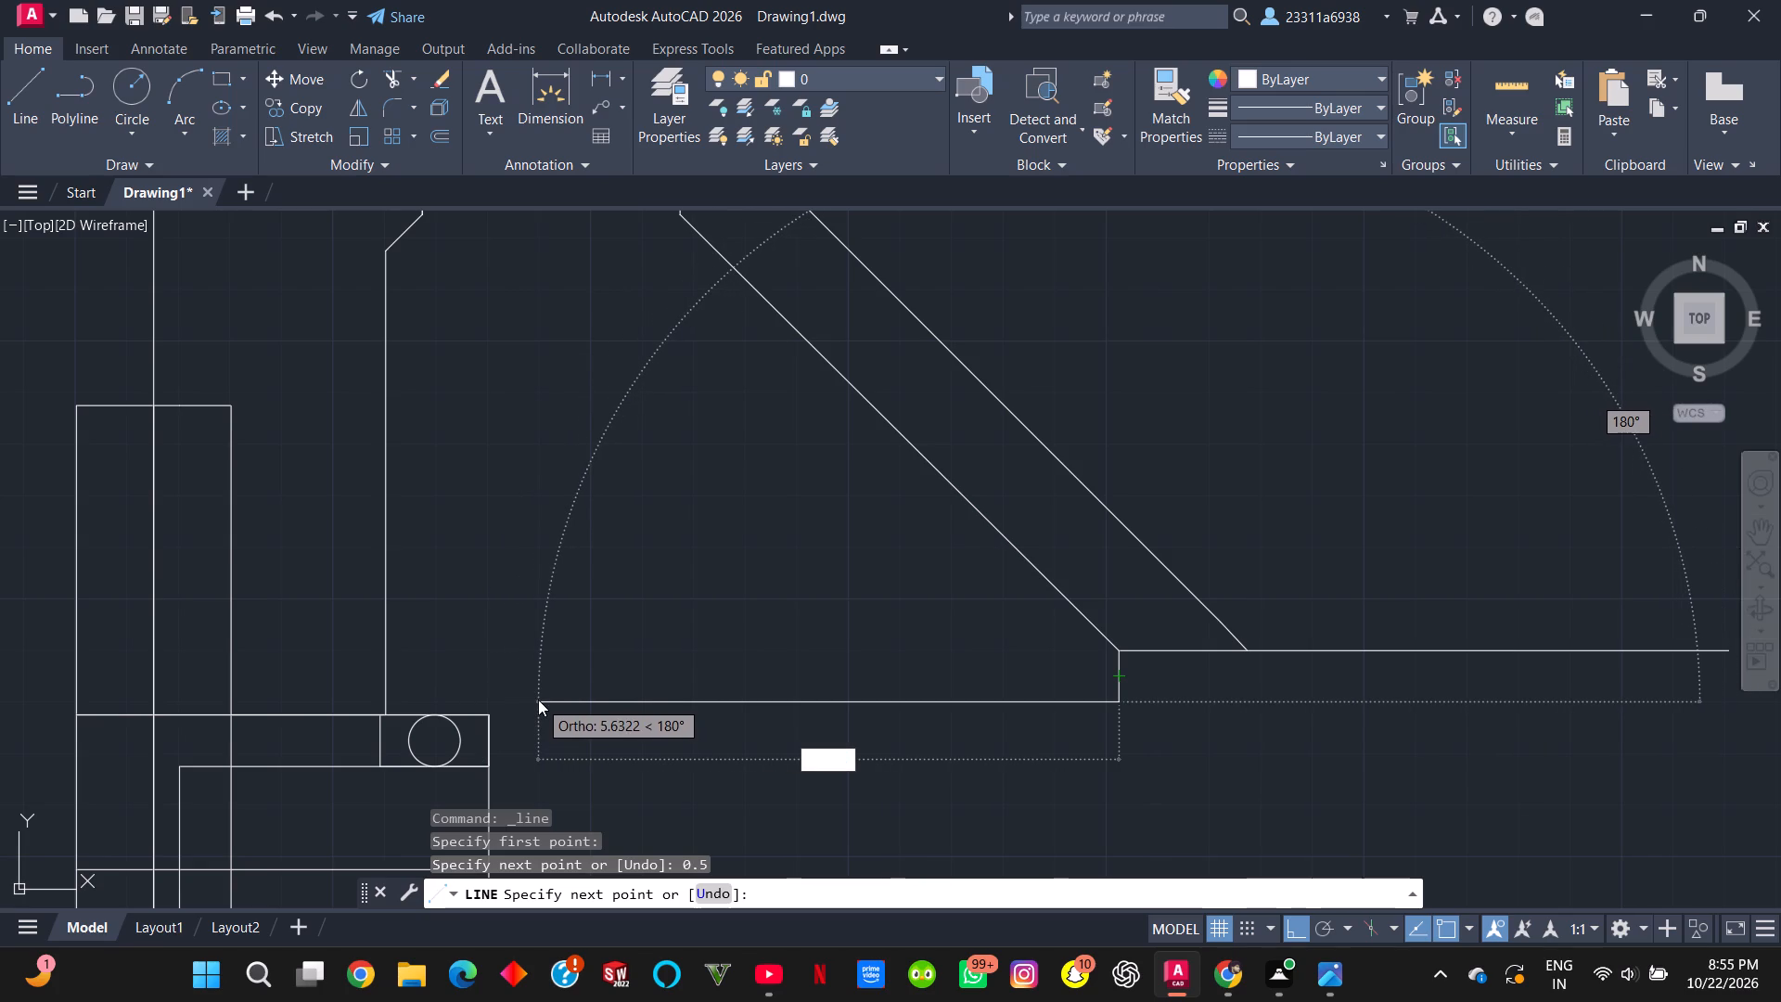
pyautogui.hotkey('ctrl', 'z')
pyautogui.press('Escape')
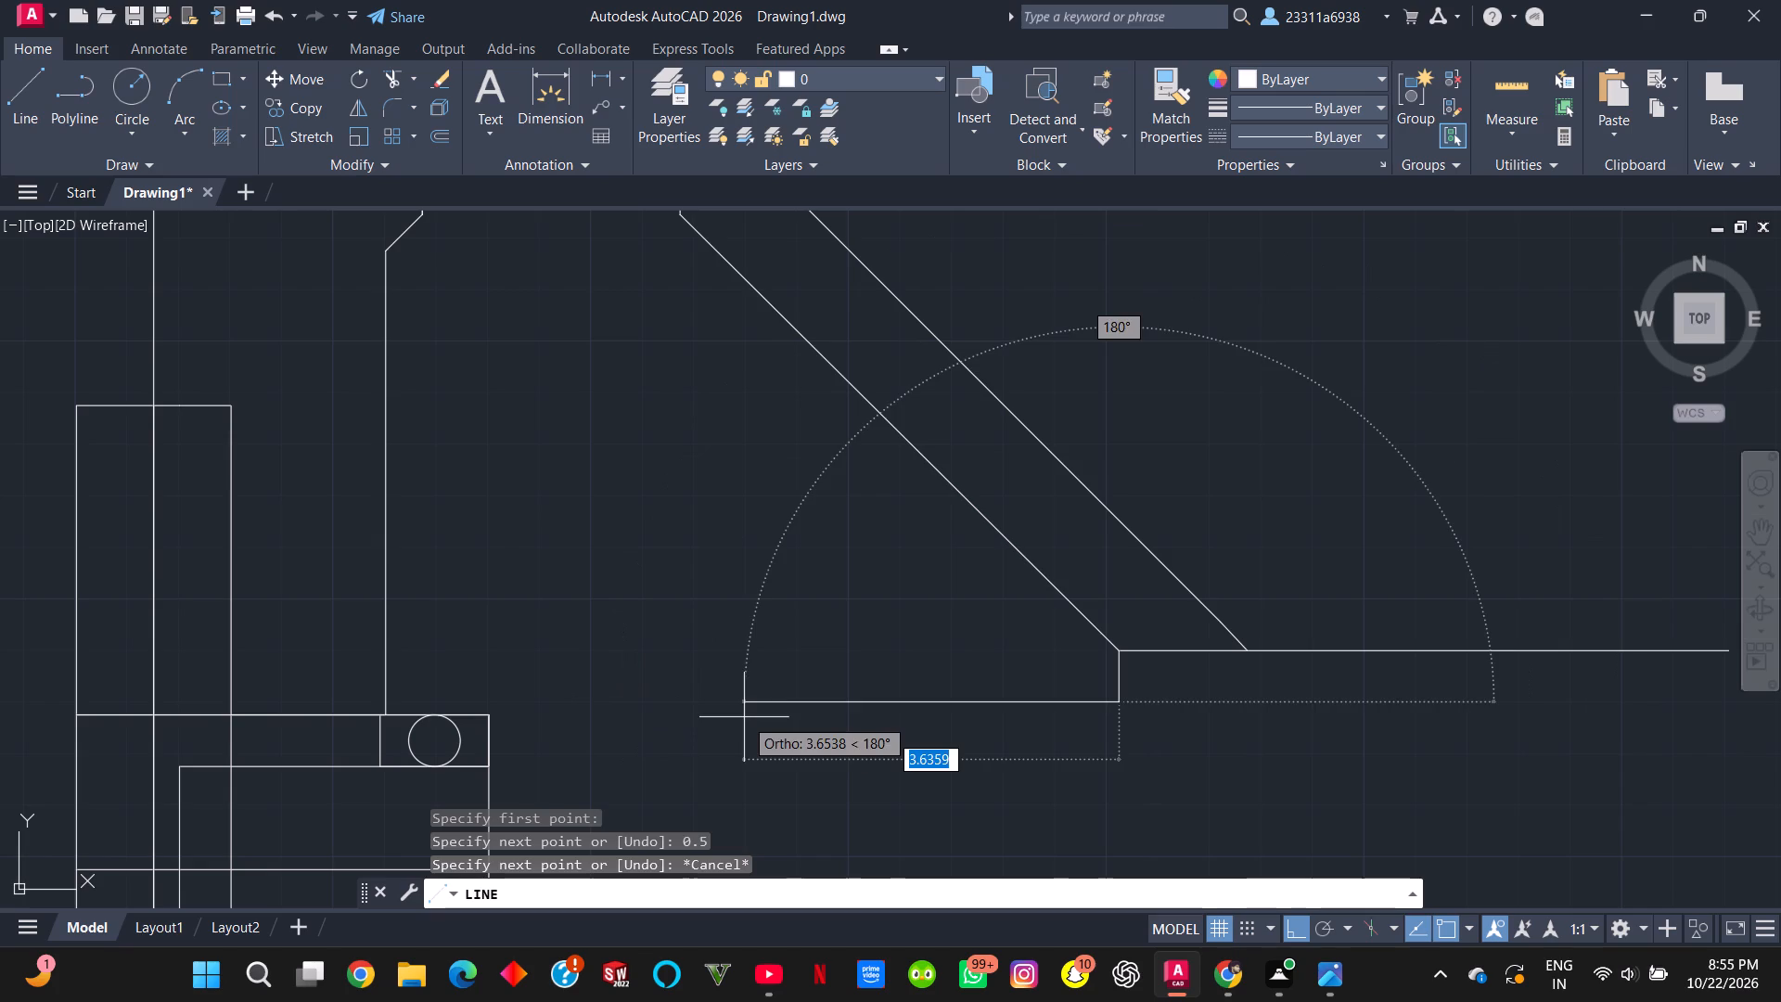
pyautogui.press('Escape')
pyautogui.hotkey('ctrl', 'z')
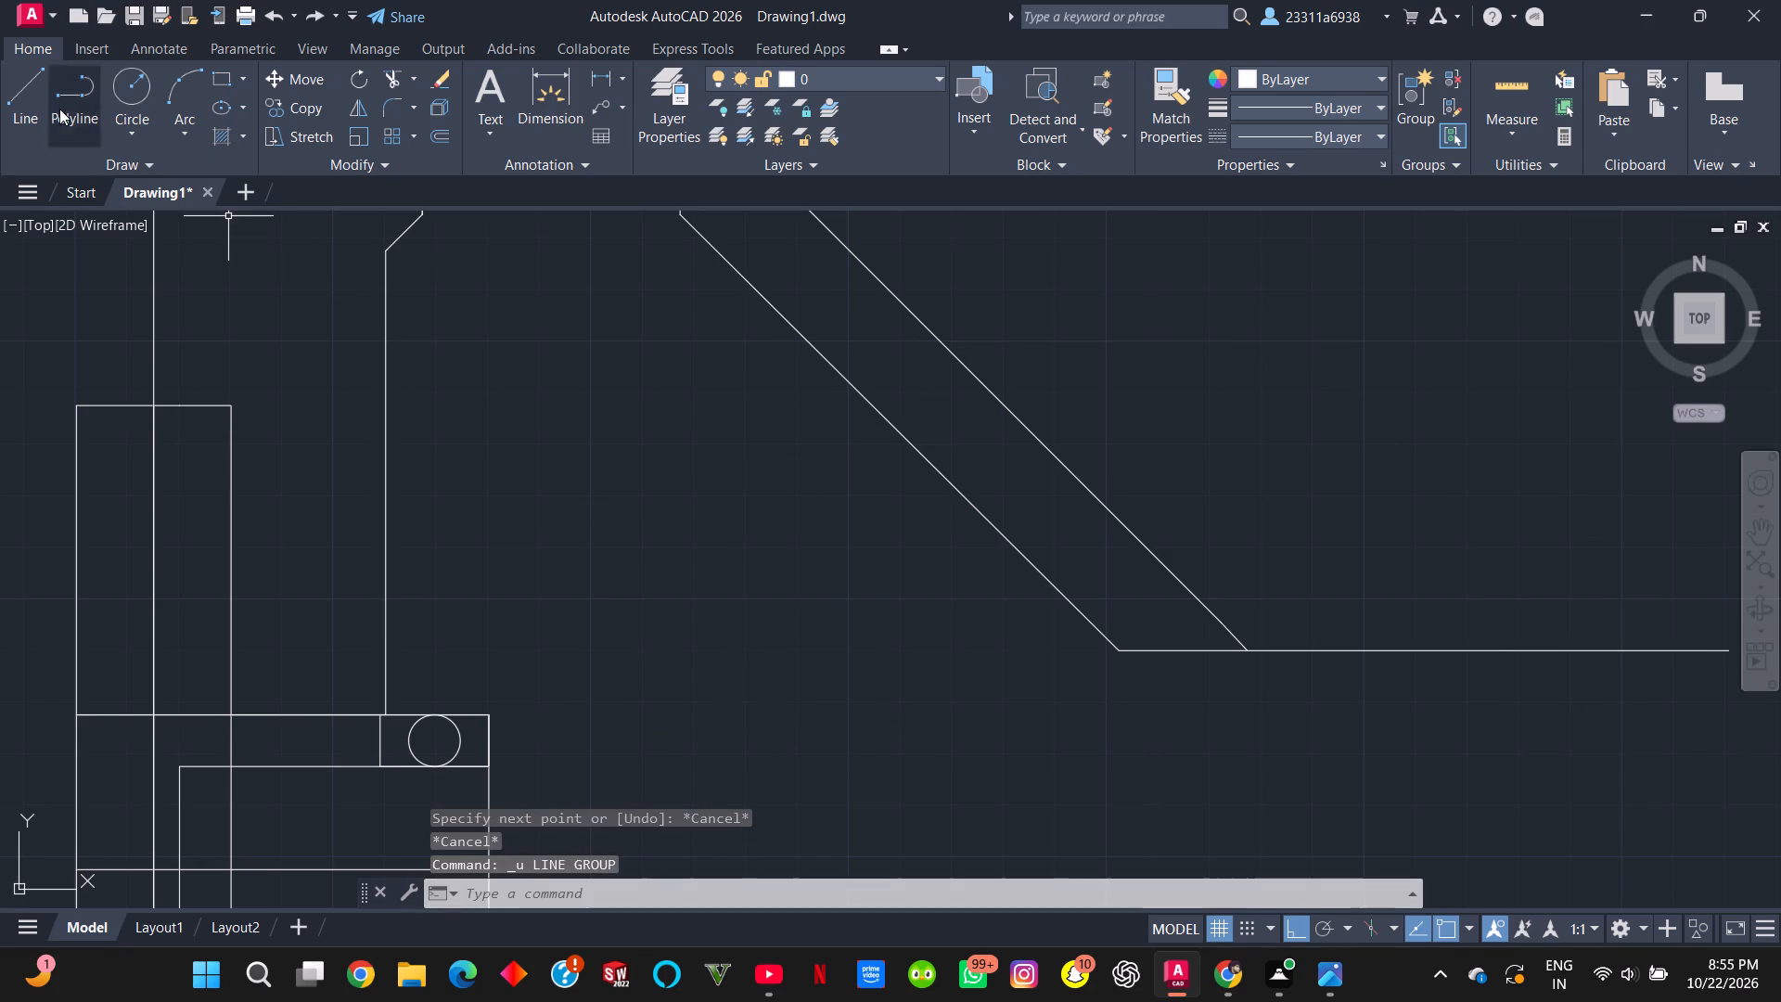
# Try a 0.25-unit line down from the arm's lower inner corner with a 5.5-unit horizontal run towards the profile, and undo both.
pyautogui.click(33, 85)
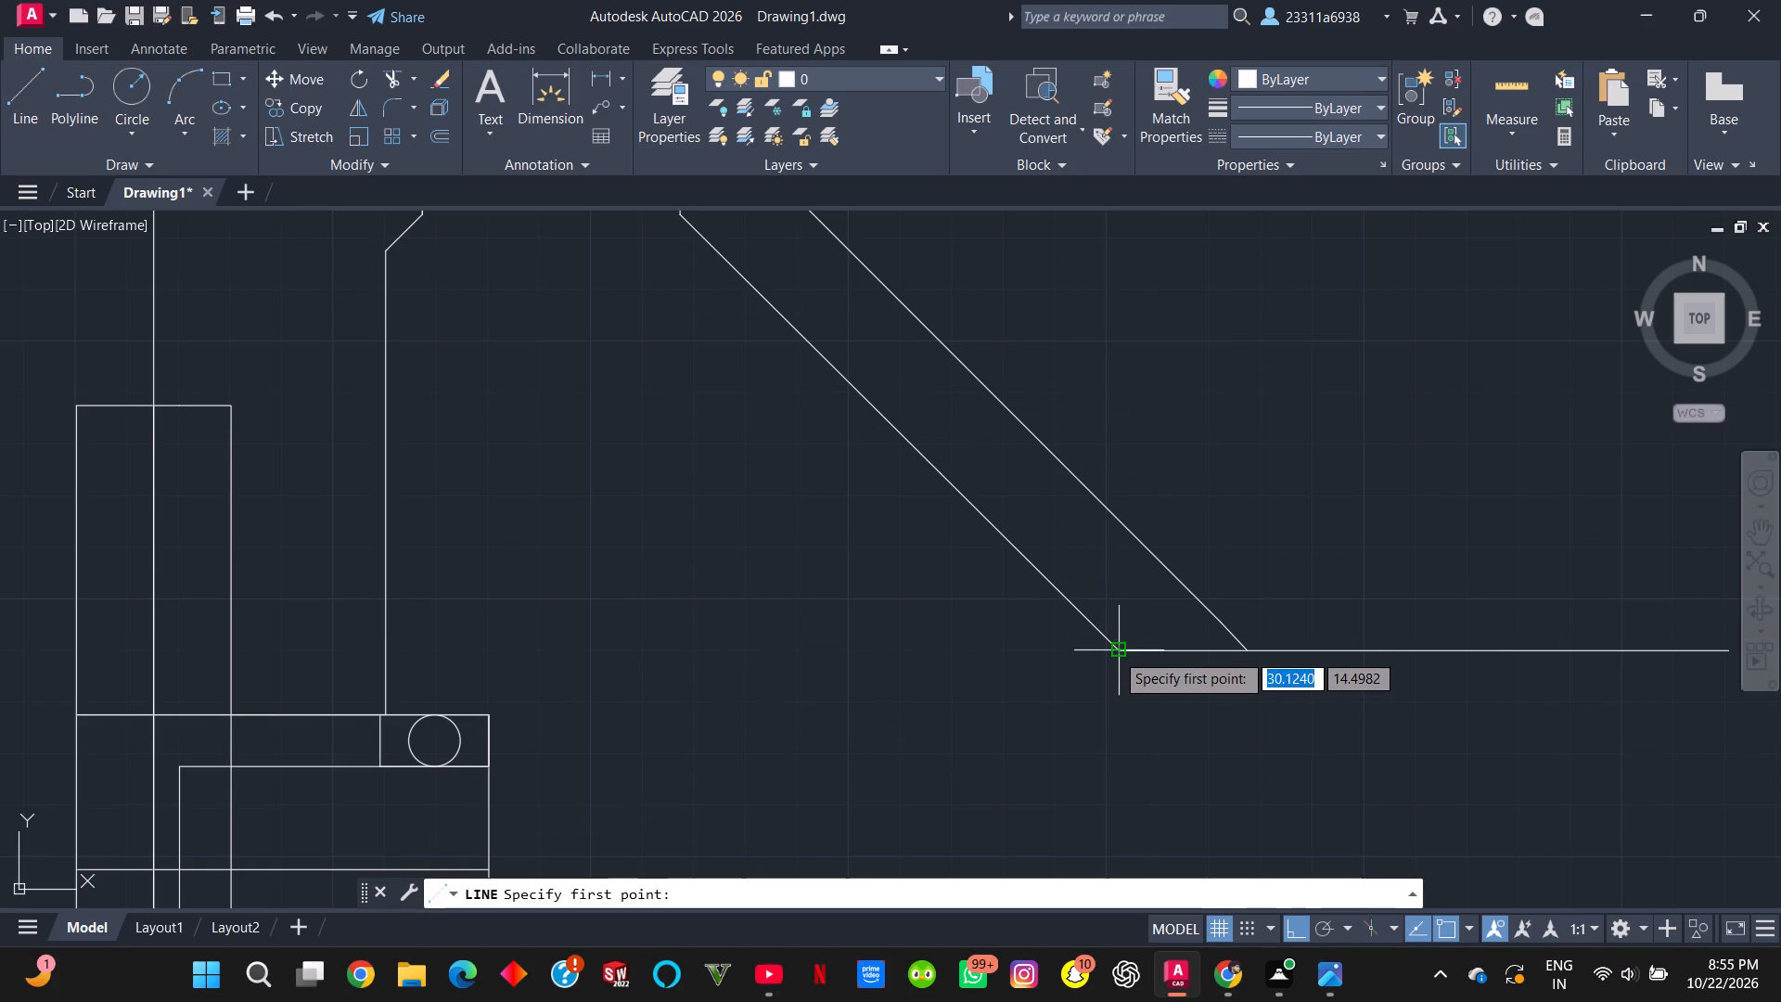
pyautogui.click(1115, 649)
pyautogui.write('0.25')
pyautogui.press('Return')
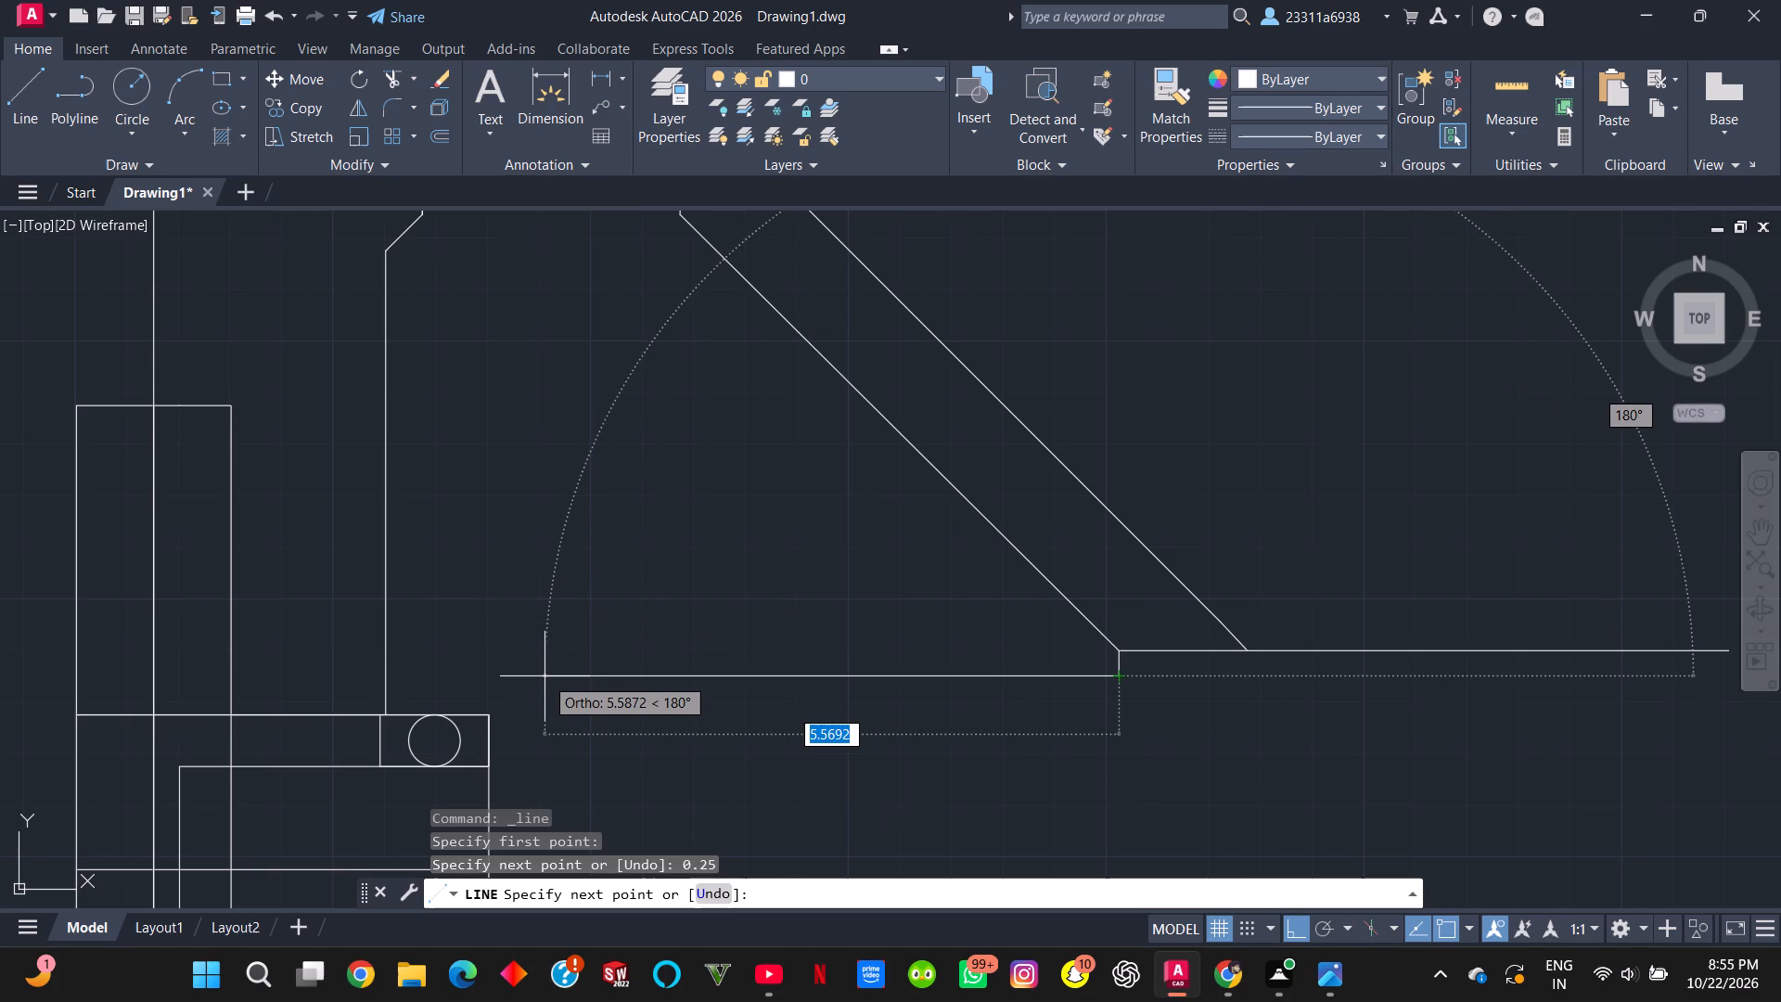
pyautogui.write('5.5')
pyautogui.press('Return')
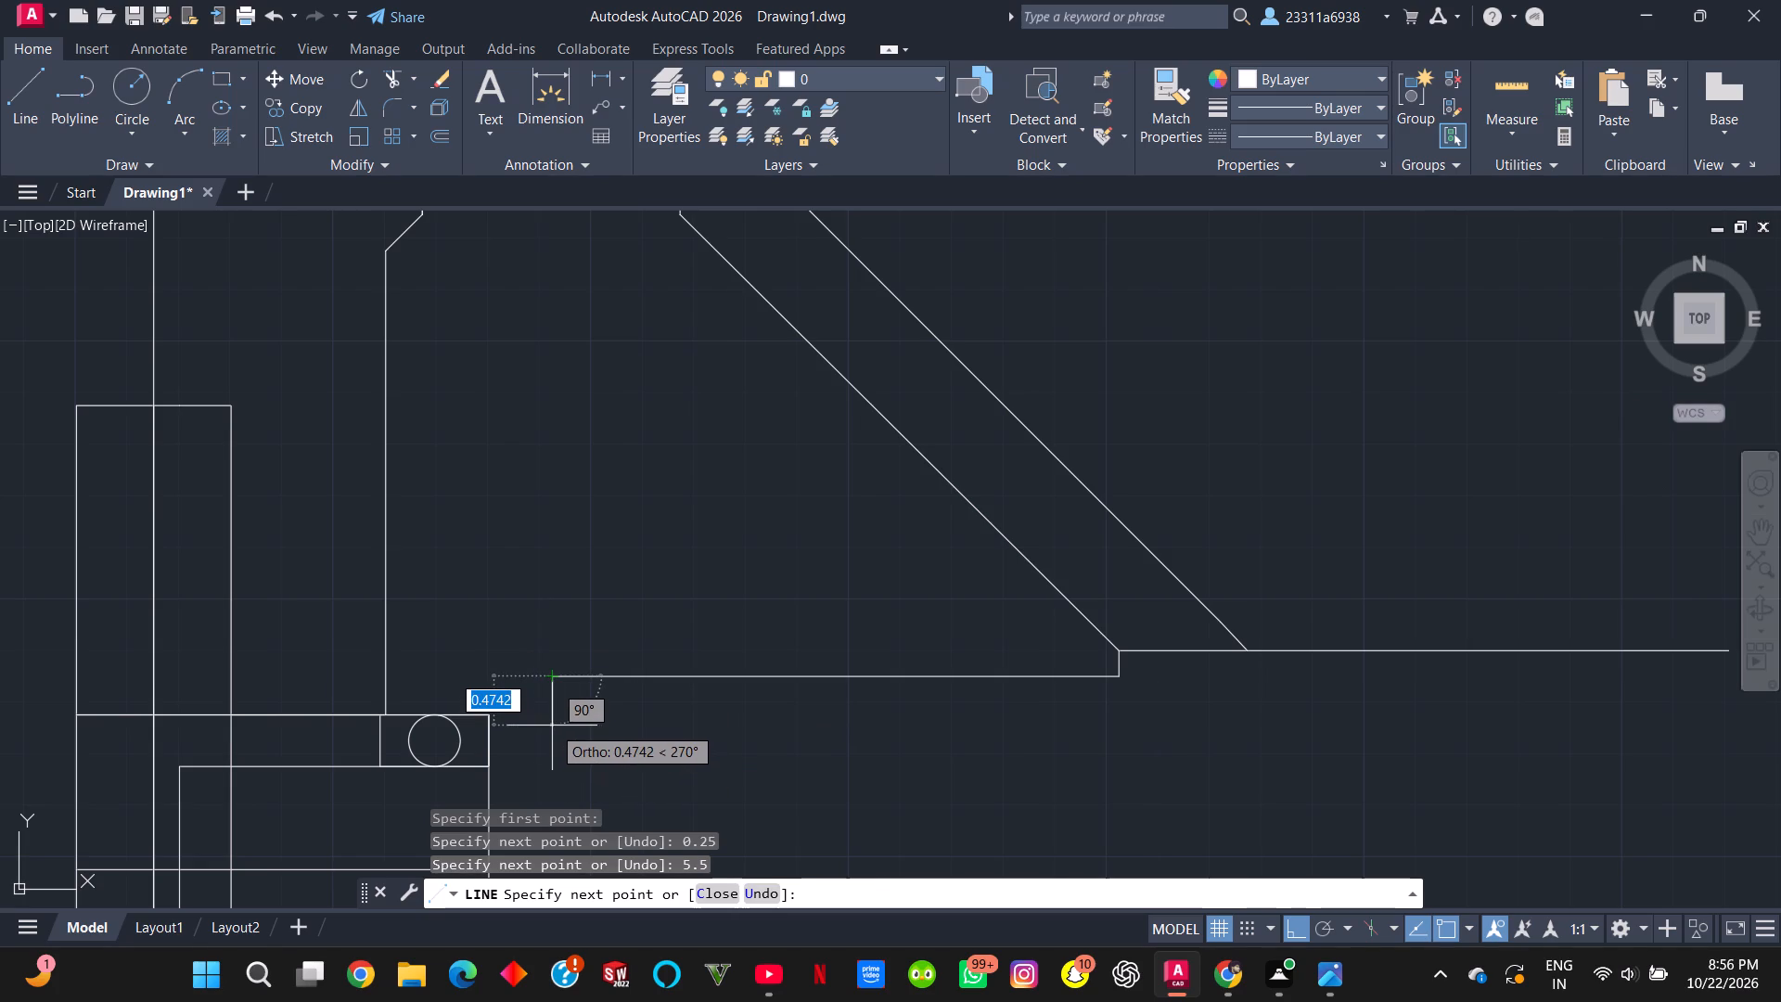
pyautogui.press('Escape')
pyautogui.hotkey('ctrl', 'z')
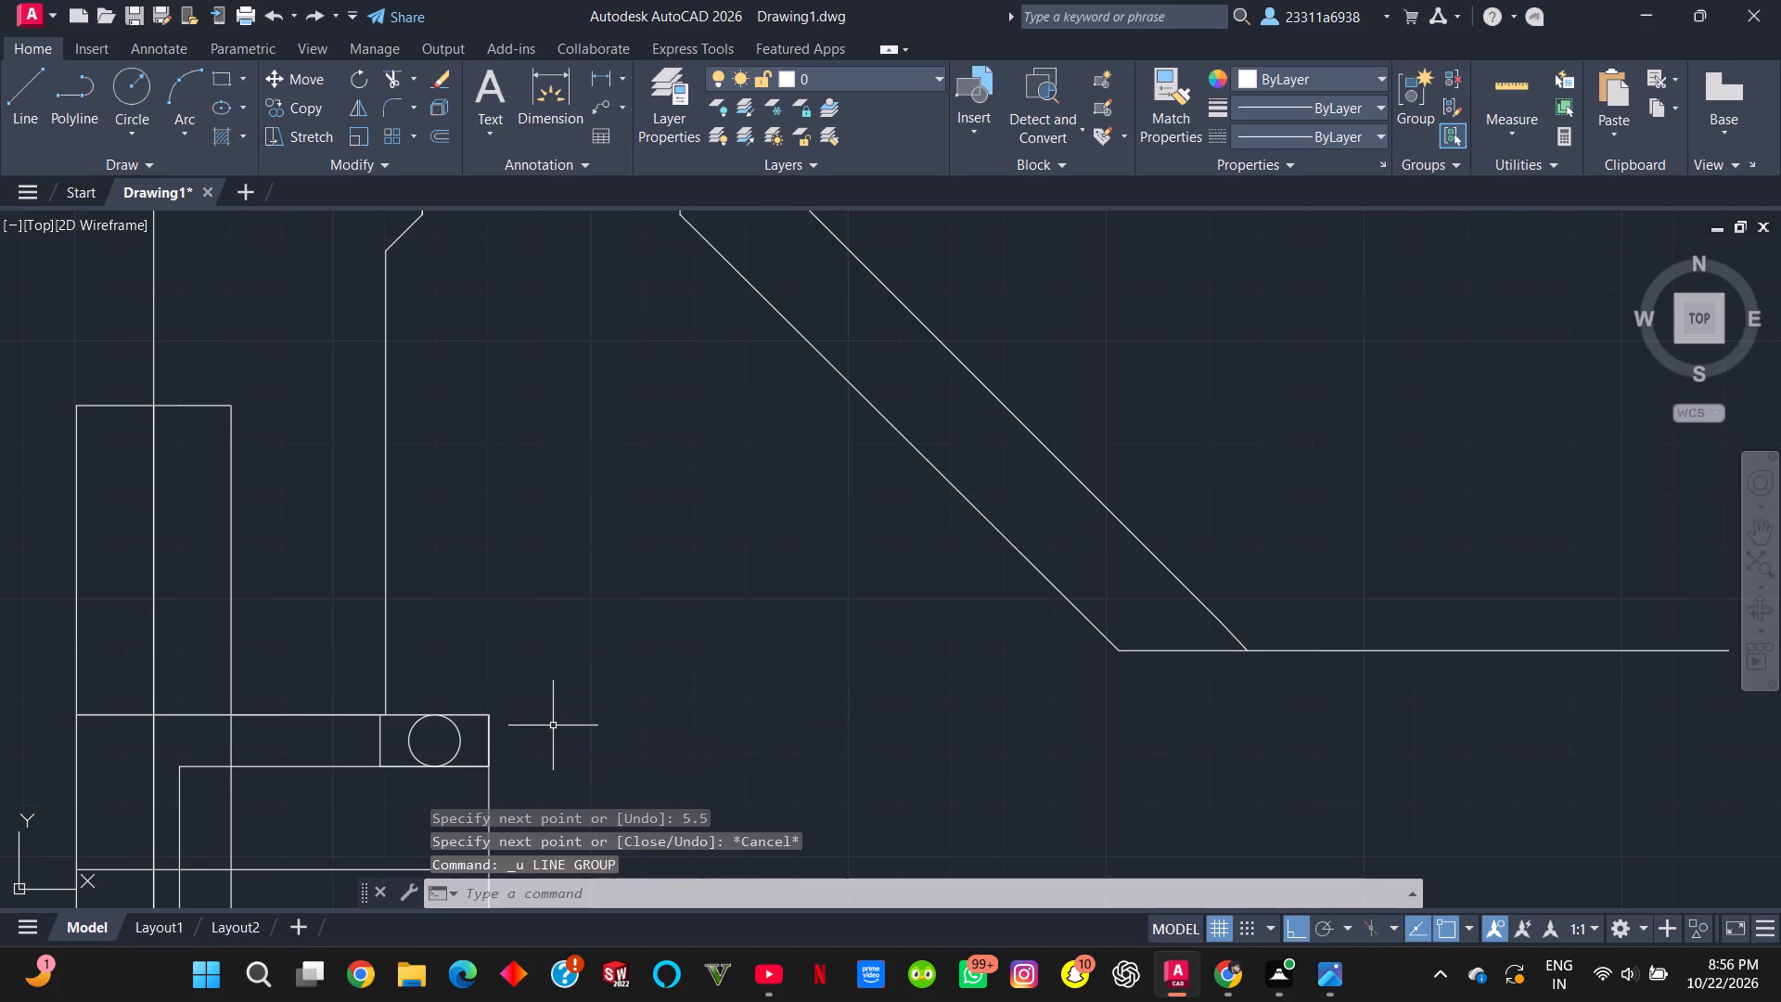
# Draw a 0.25-unit line down from the arm's lower inner corner, continuing 6 units horizontally towards the profile.
pyautogui.click(23, 79)
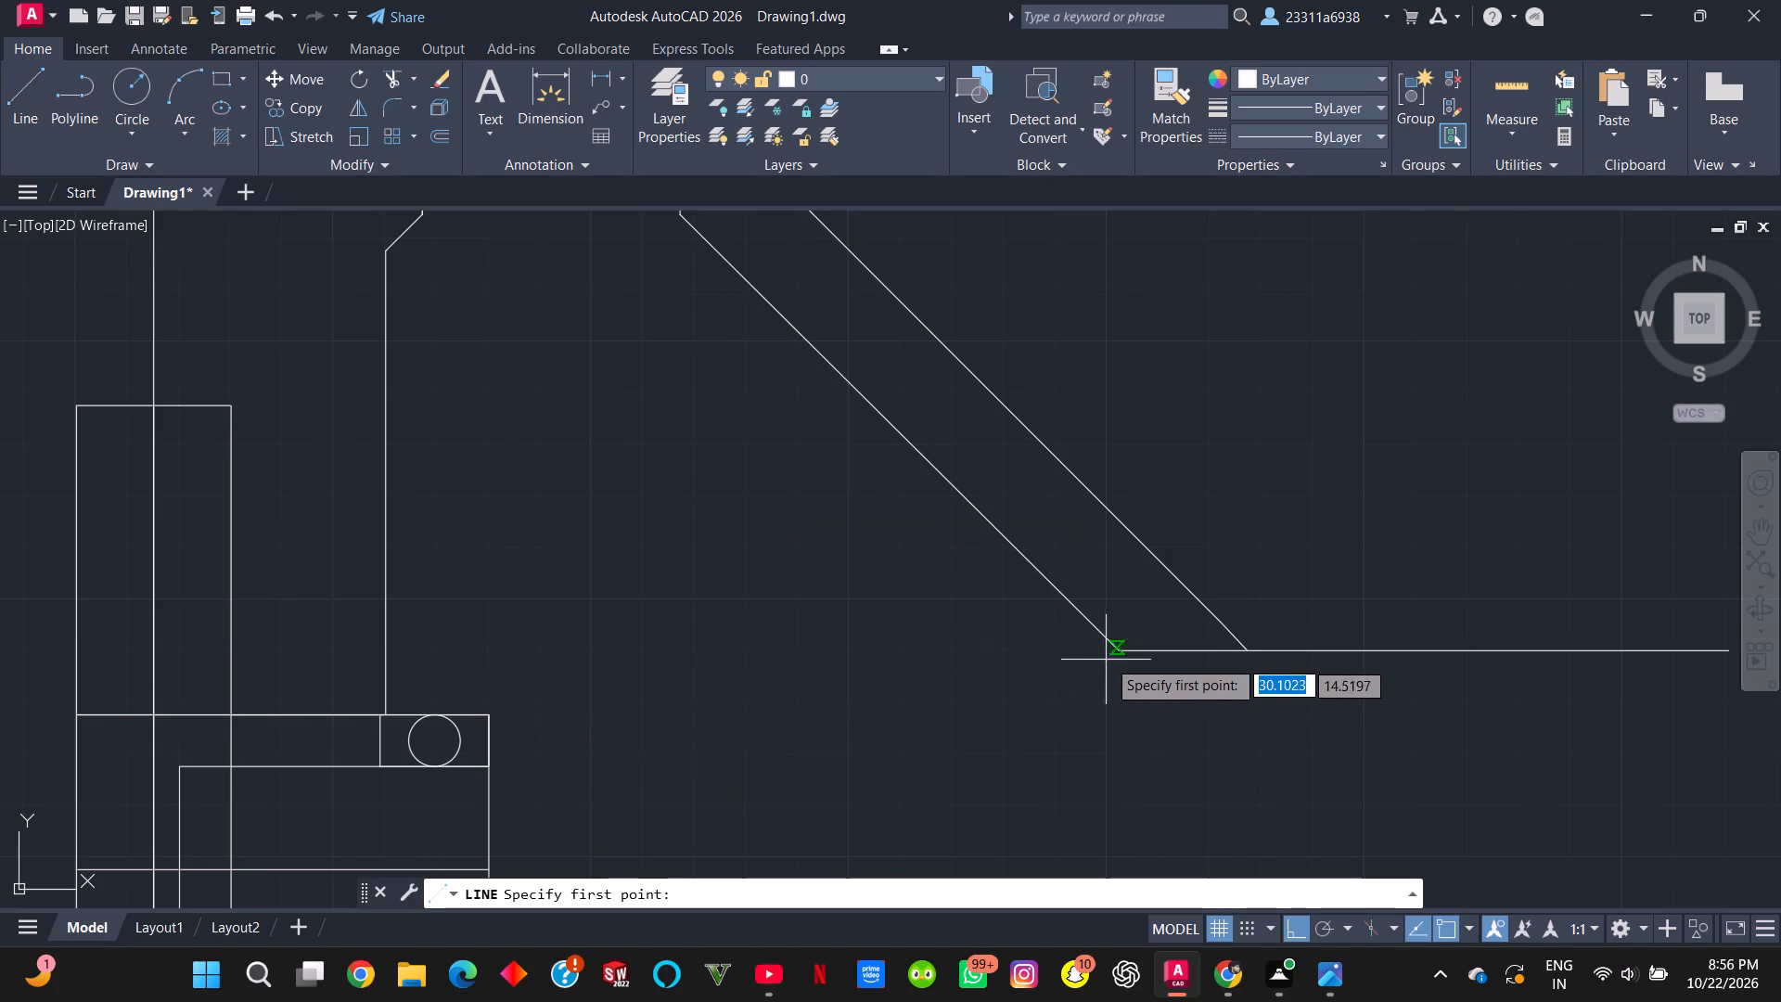
pyautogui.click(1116, 654)
pyautogui.write('0.25')
pyautogui.press('Return')
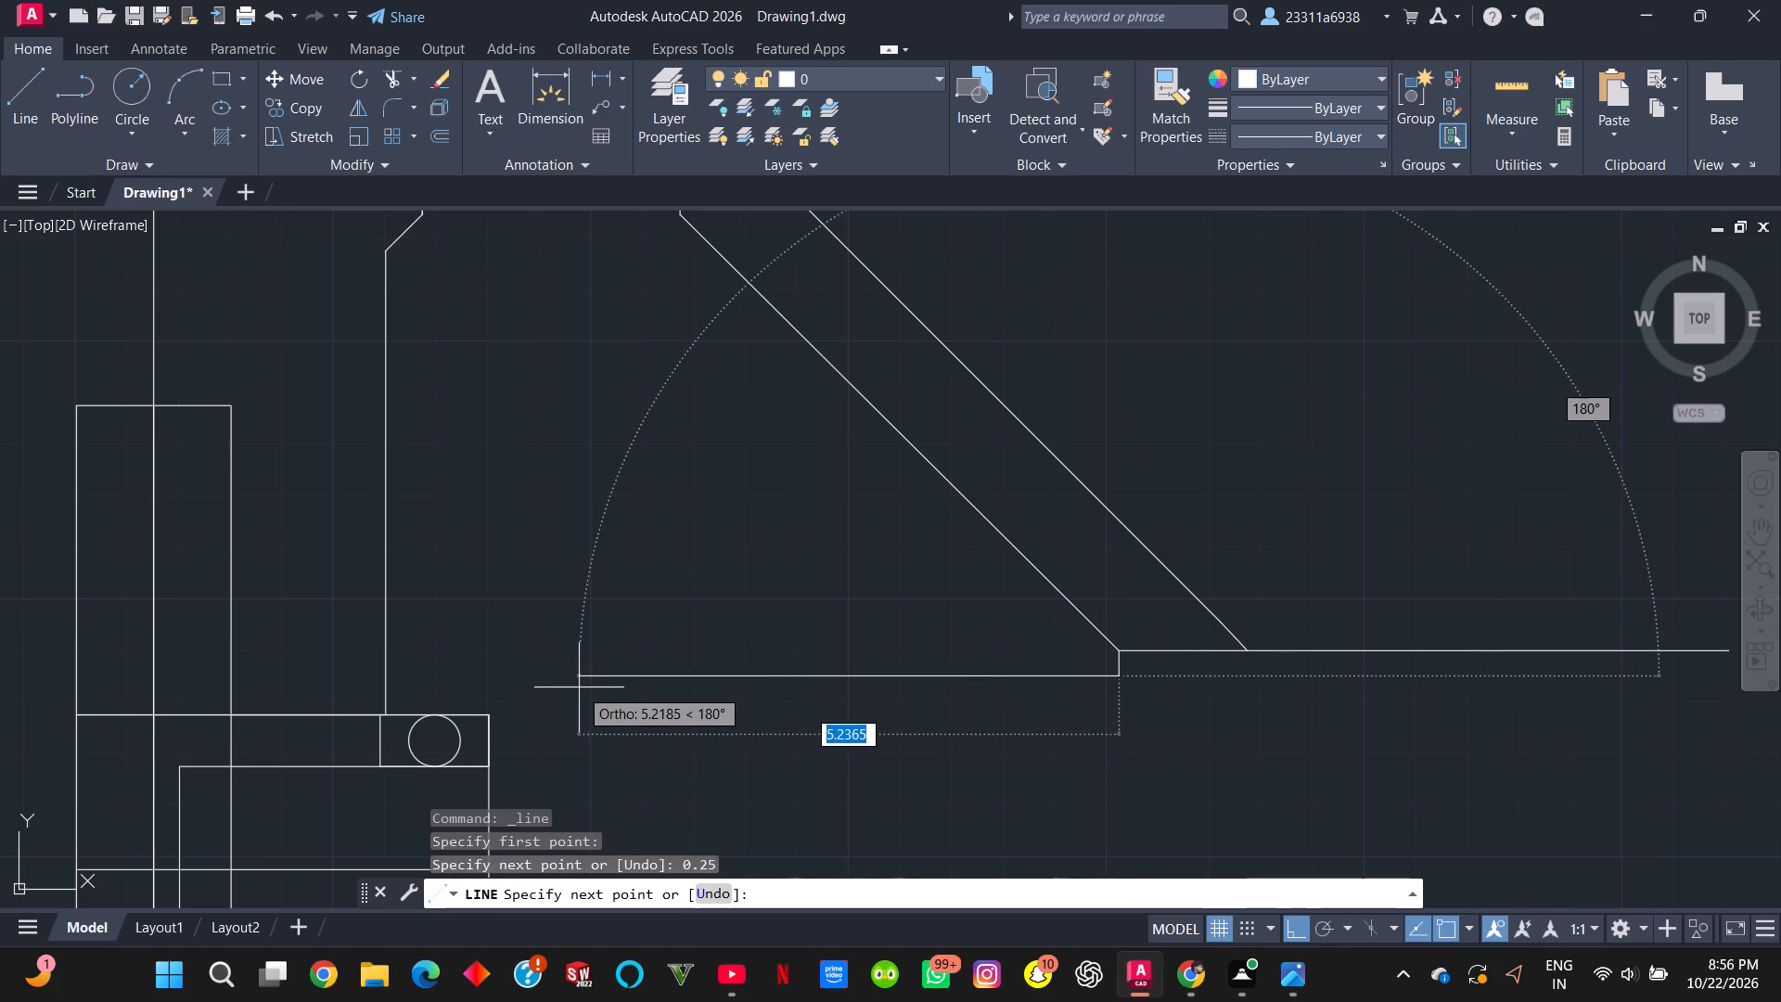
pyautogui.press('6')
pyautogui.press('Return')
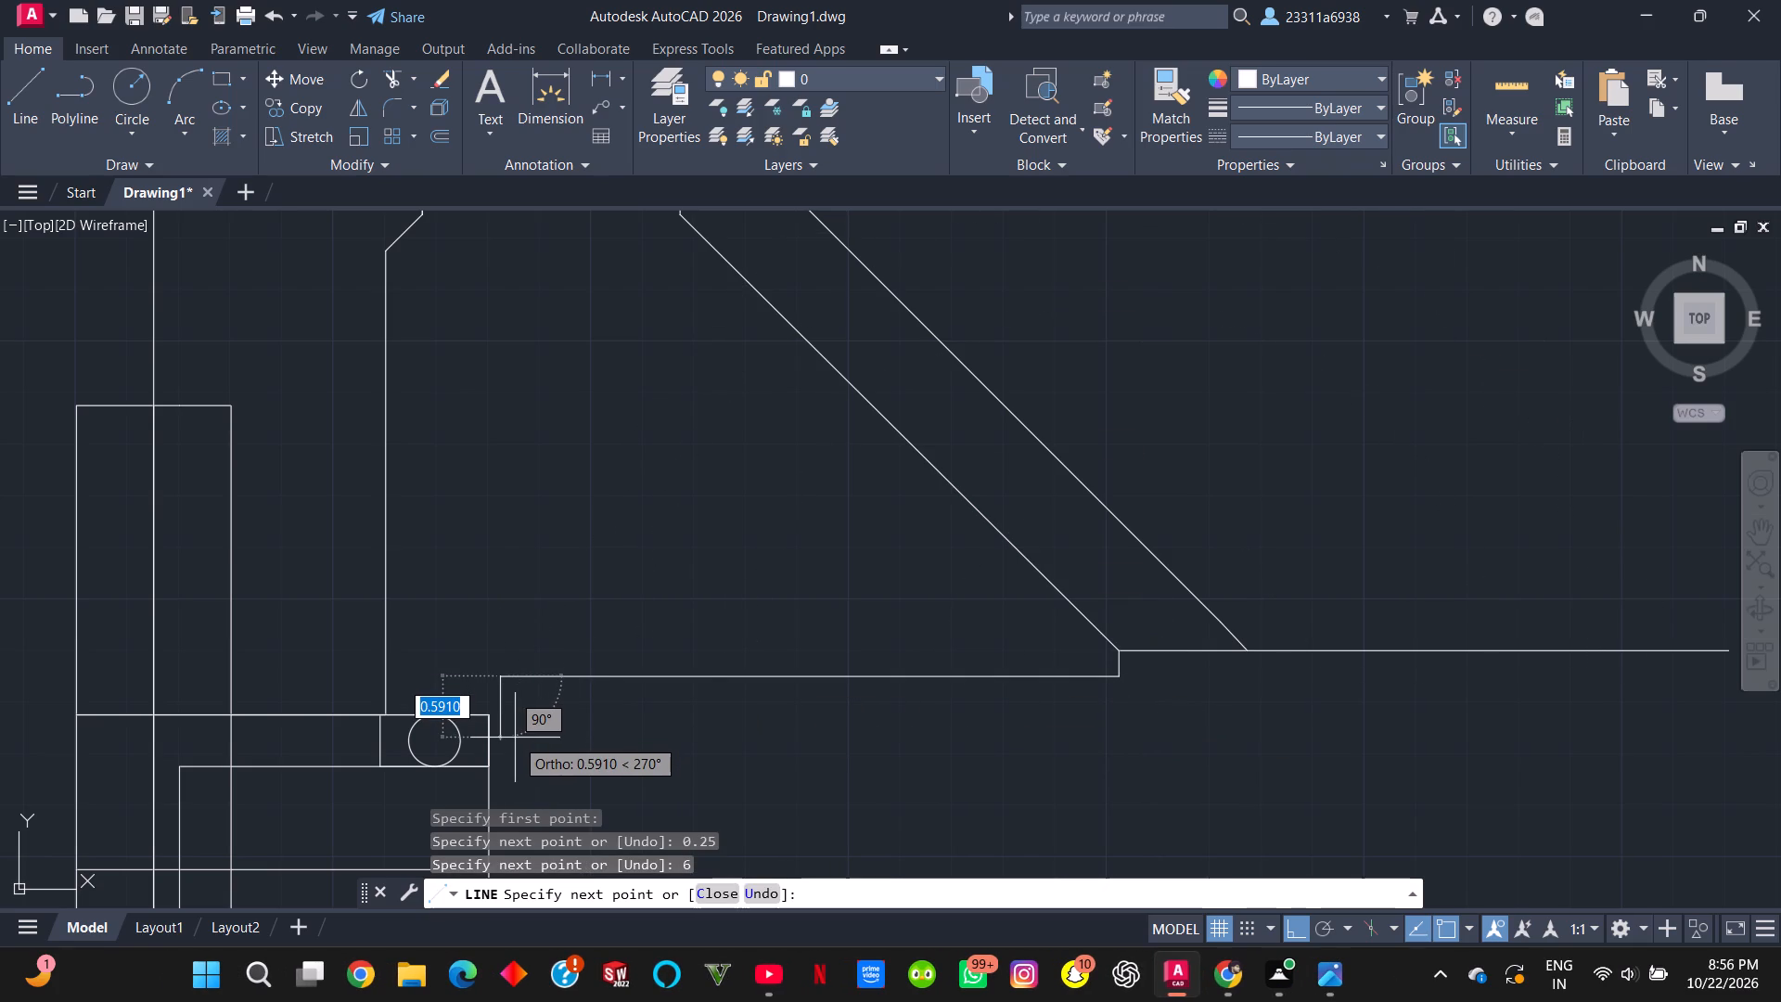
pyautogui.press('Escape')
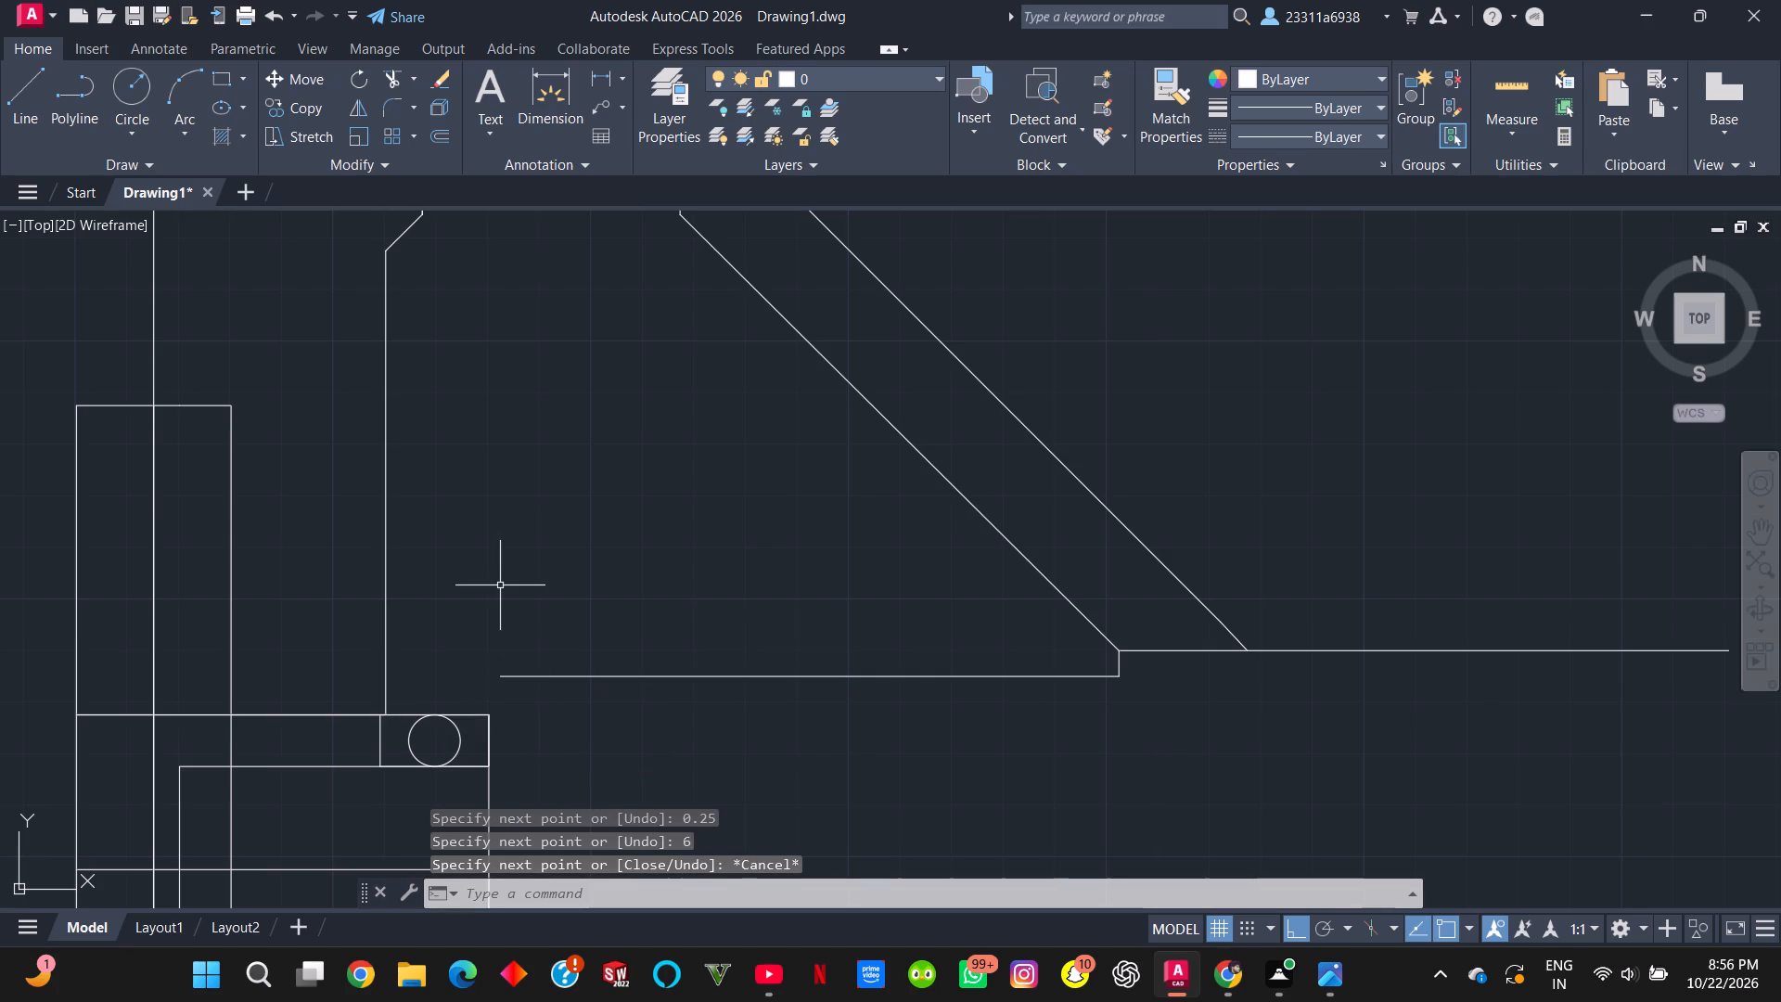
# Trim away the 6-unit horizontal line, keeping the 0.25-unit vertical line at the arm's corner.
pyautogui.write('tr')
pyautogui.click(583, 647)
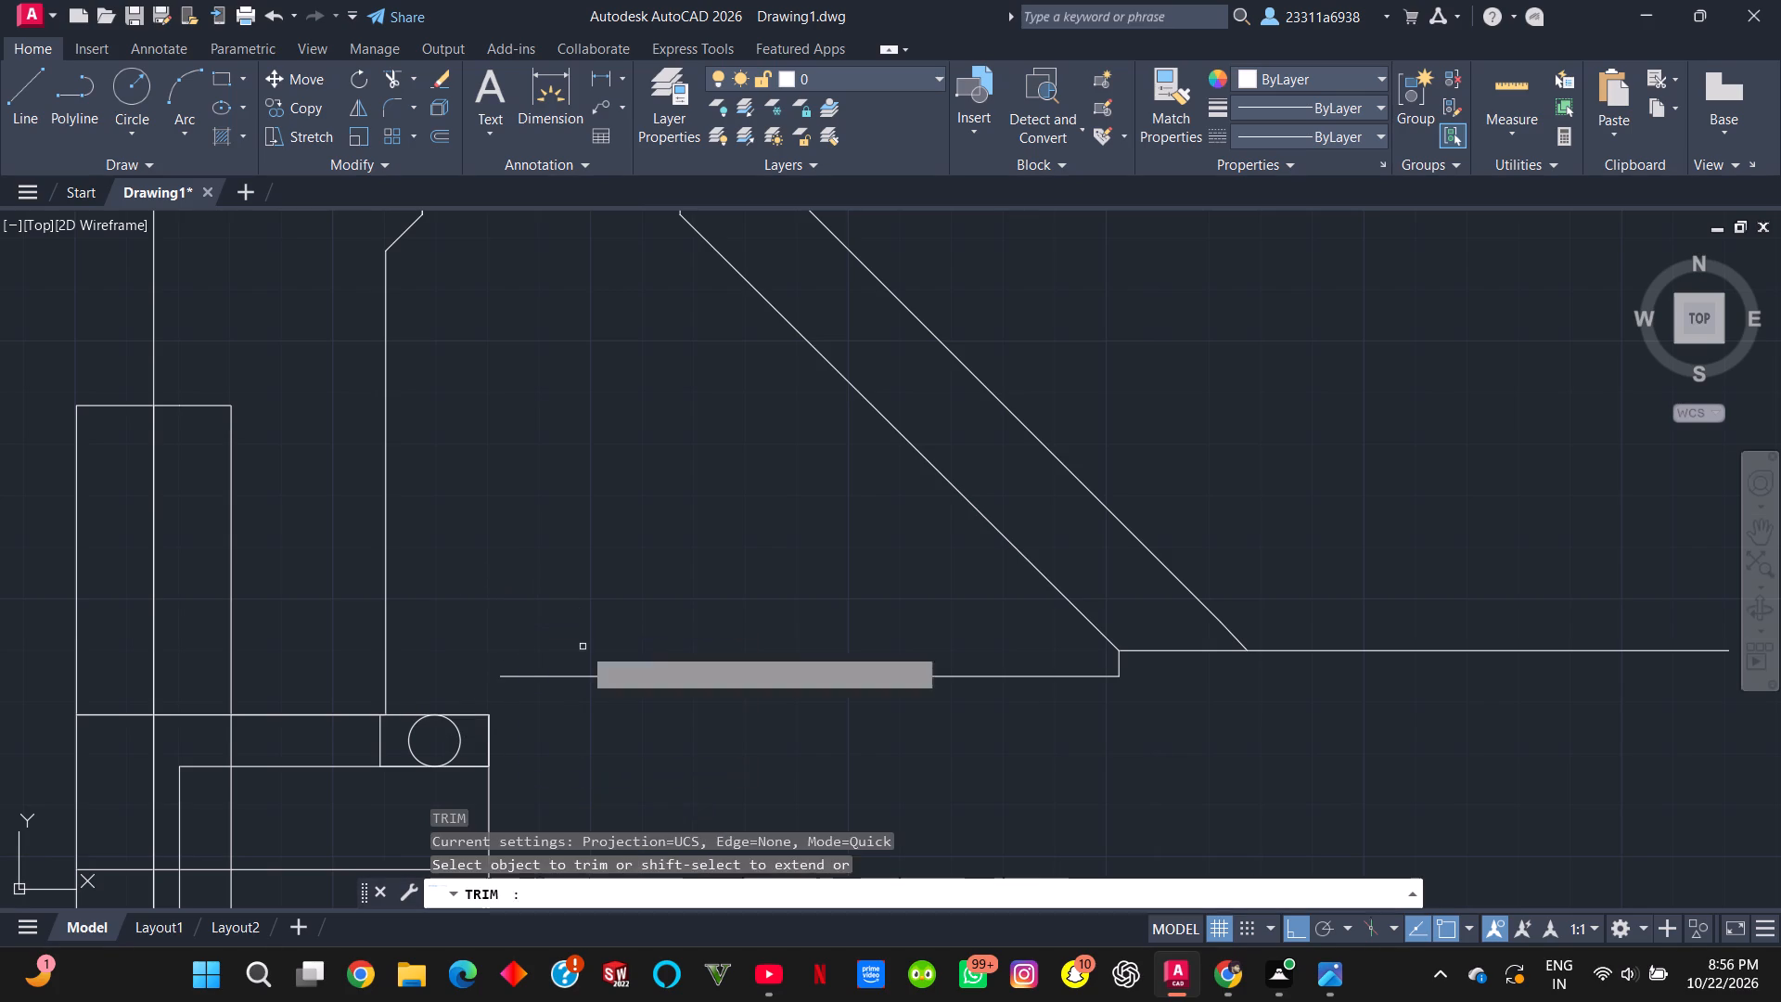
pyautogui.moveTo(609, 646); pyautogui.dragTo(621, 720)
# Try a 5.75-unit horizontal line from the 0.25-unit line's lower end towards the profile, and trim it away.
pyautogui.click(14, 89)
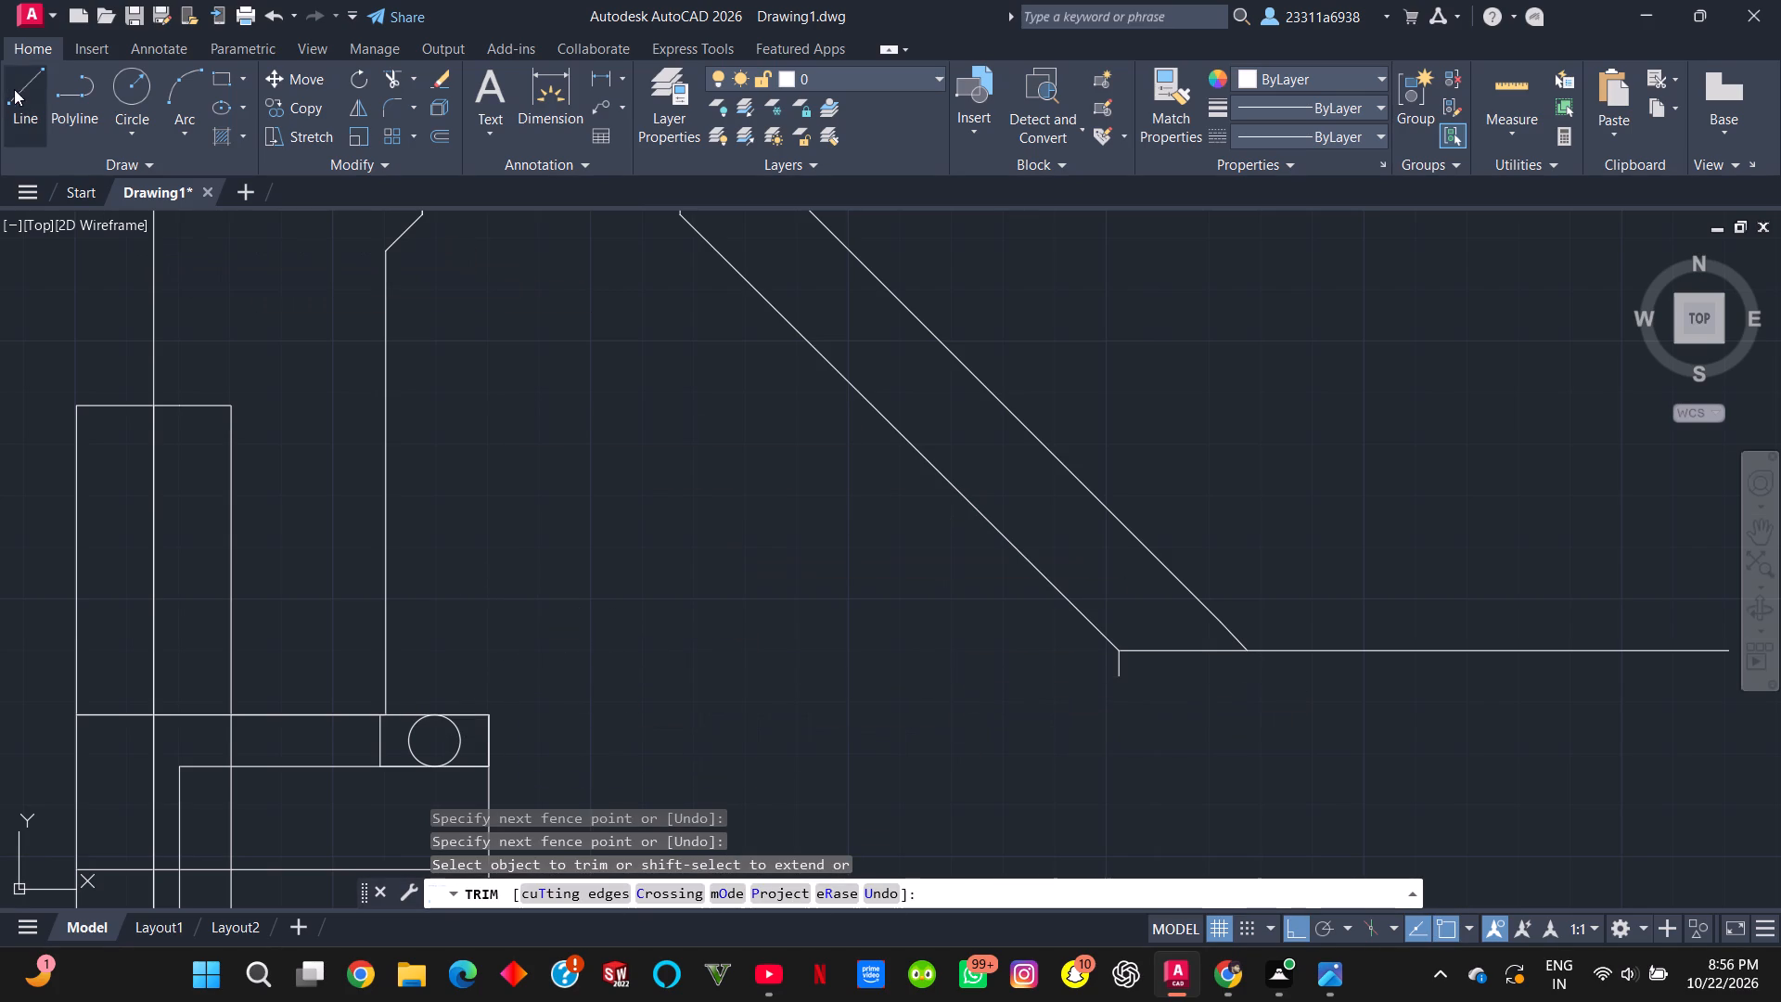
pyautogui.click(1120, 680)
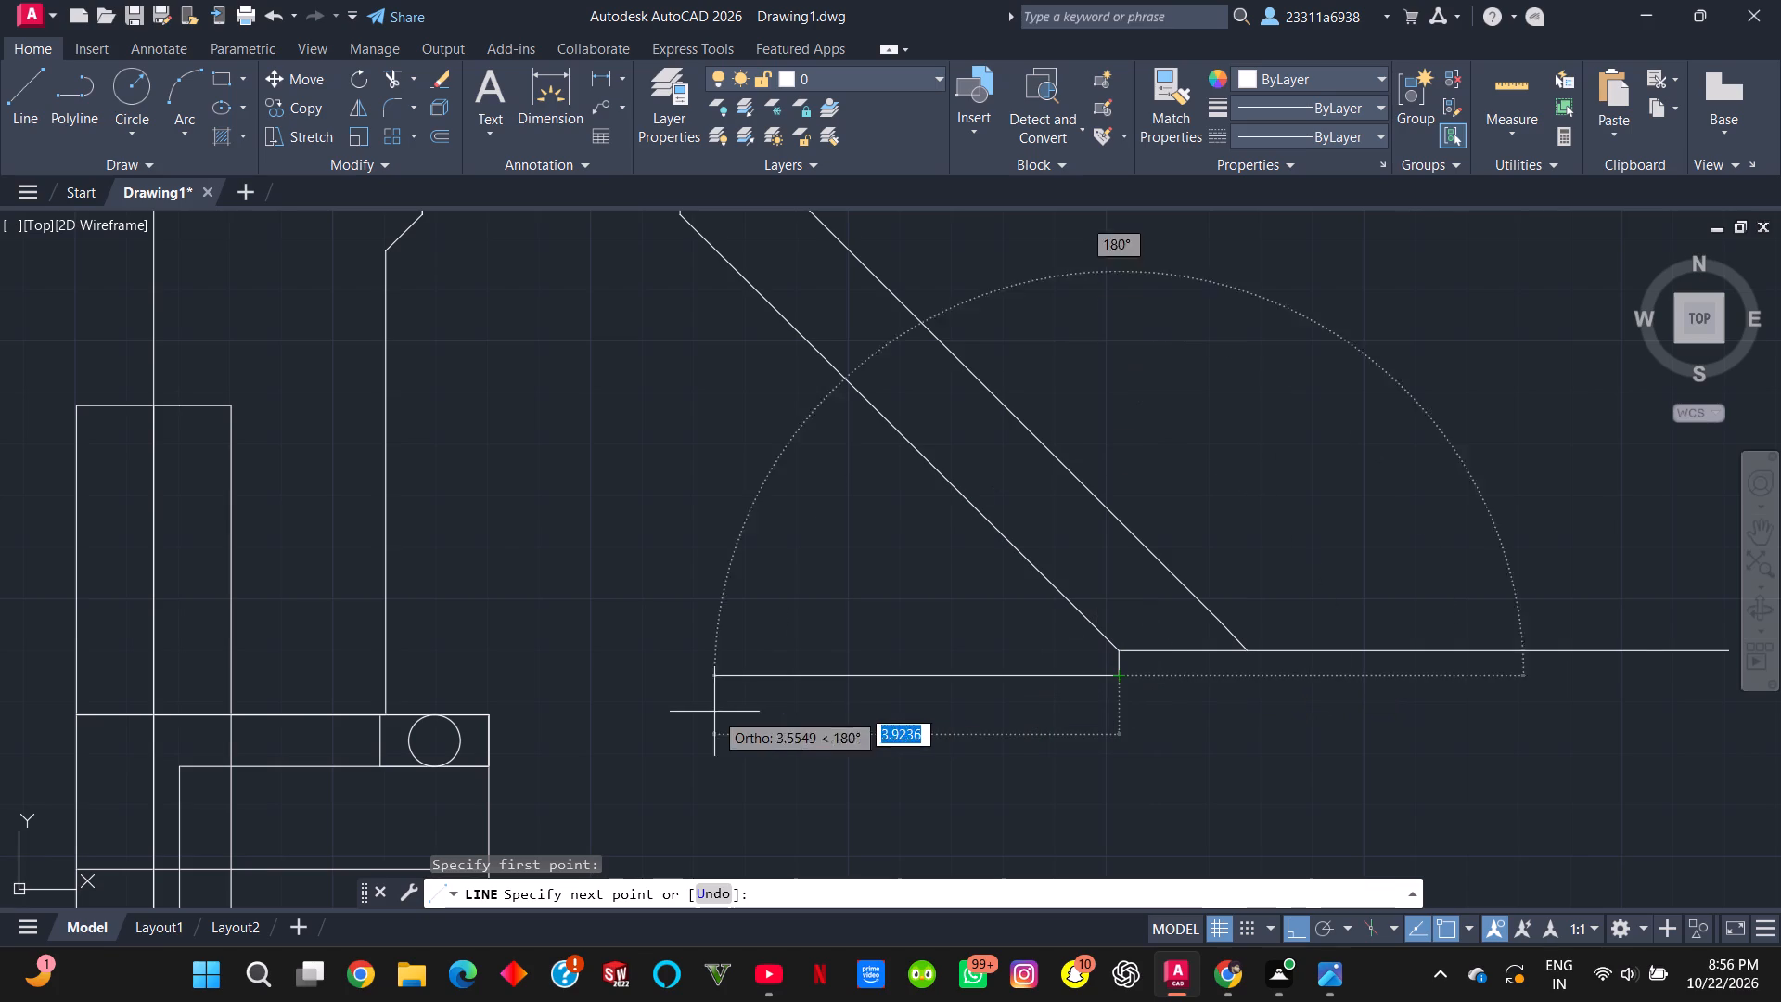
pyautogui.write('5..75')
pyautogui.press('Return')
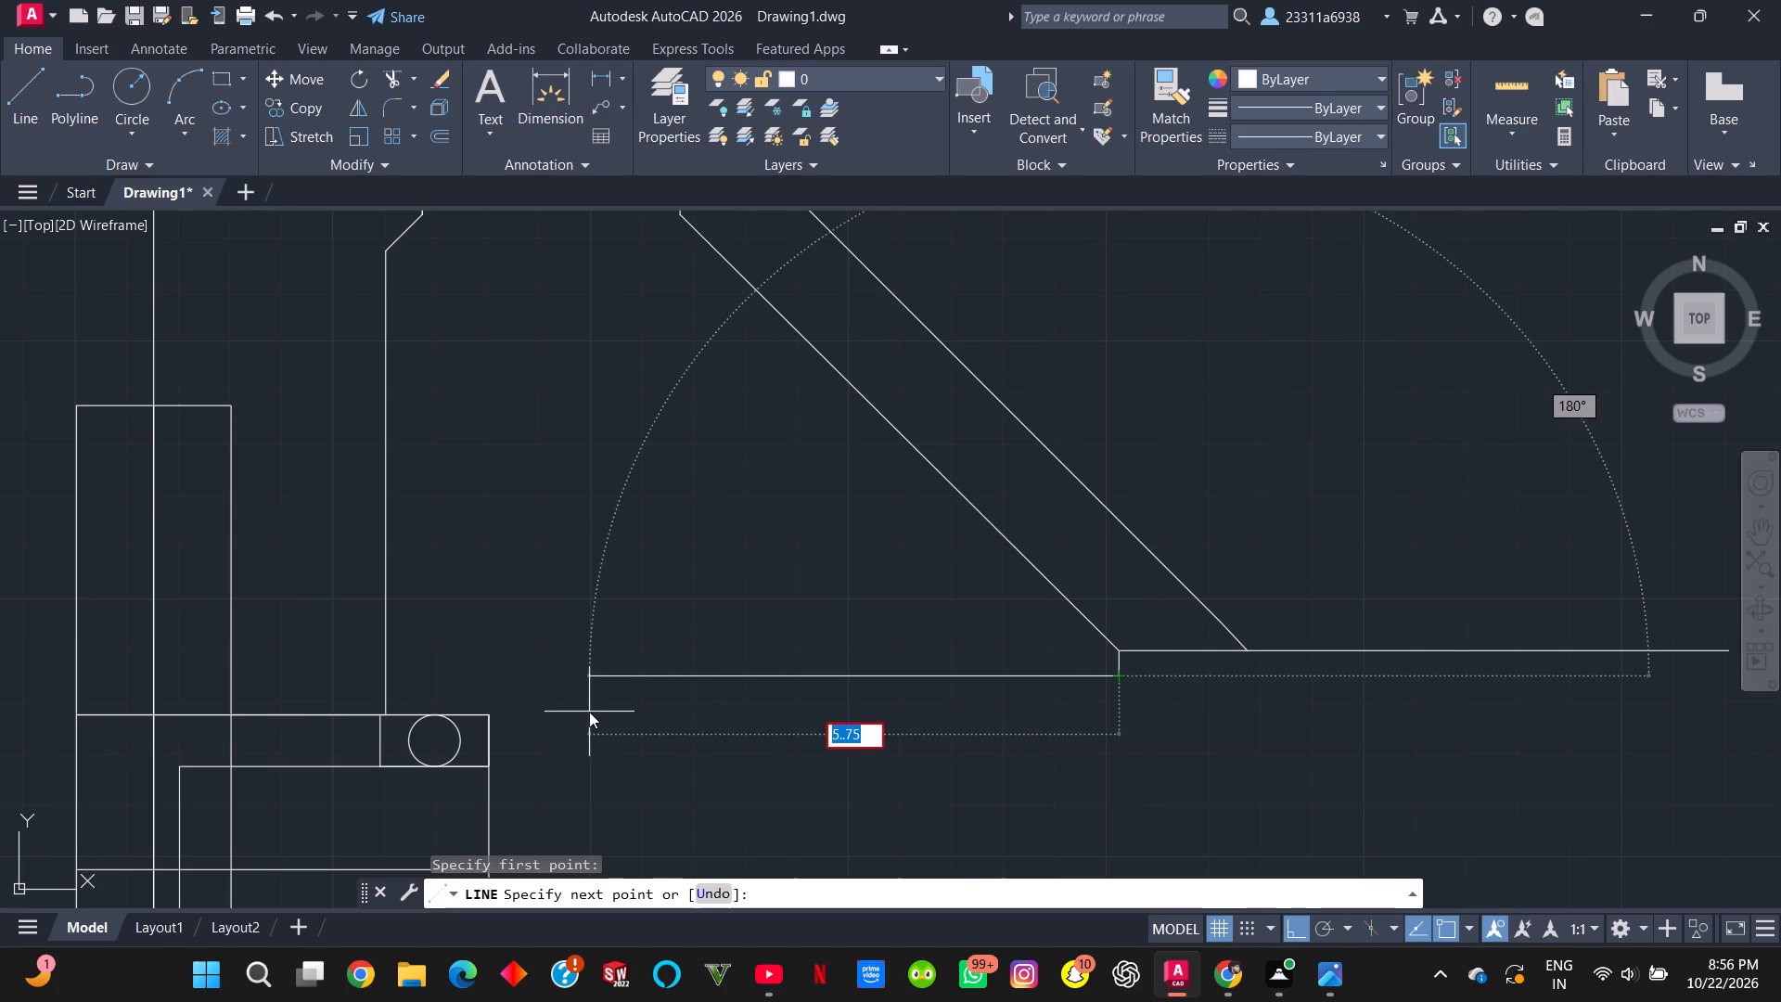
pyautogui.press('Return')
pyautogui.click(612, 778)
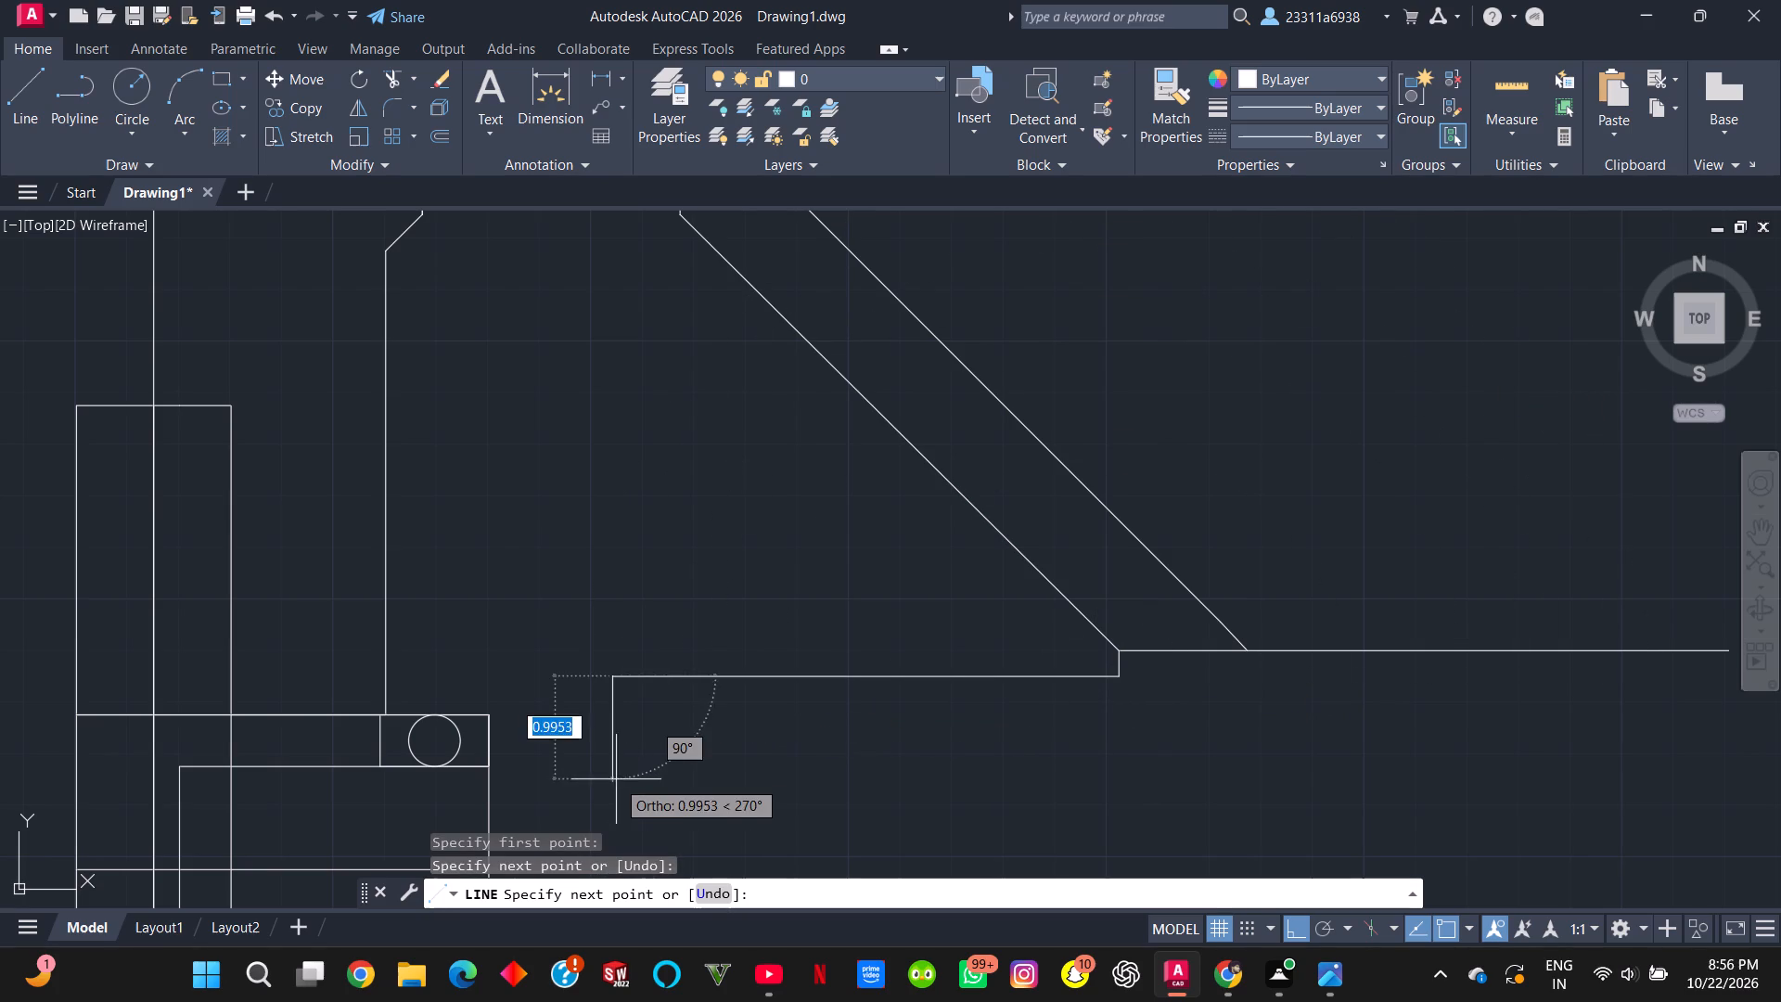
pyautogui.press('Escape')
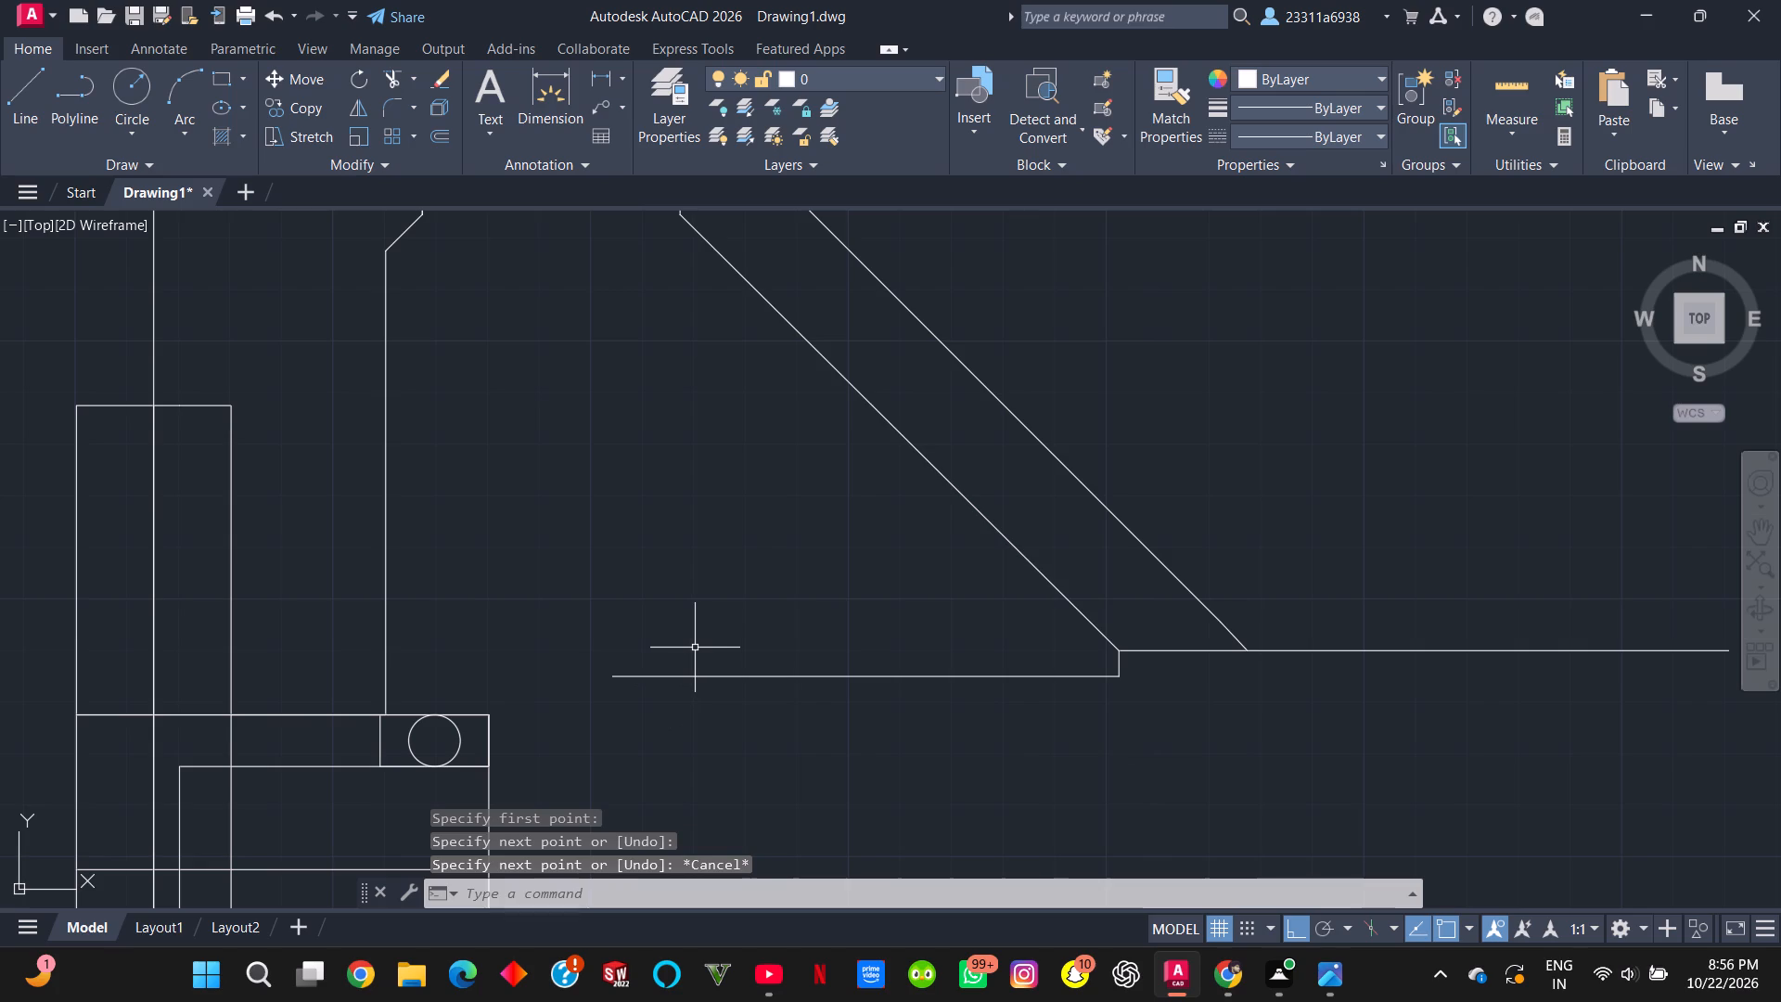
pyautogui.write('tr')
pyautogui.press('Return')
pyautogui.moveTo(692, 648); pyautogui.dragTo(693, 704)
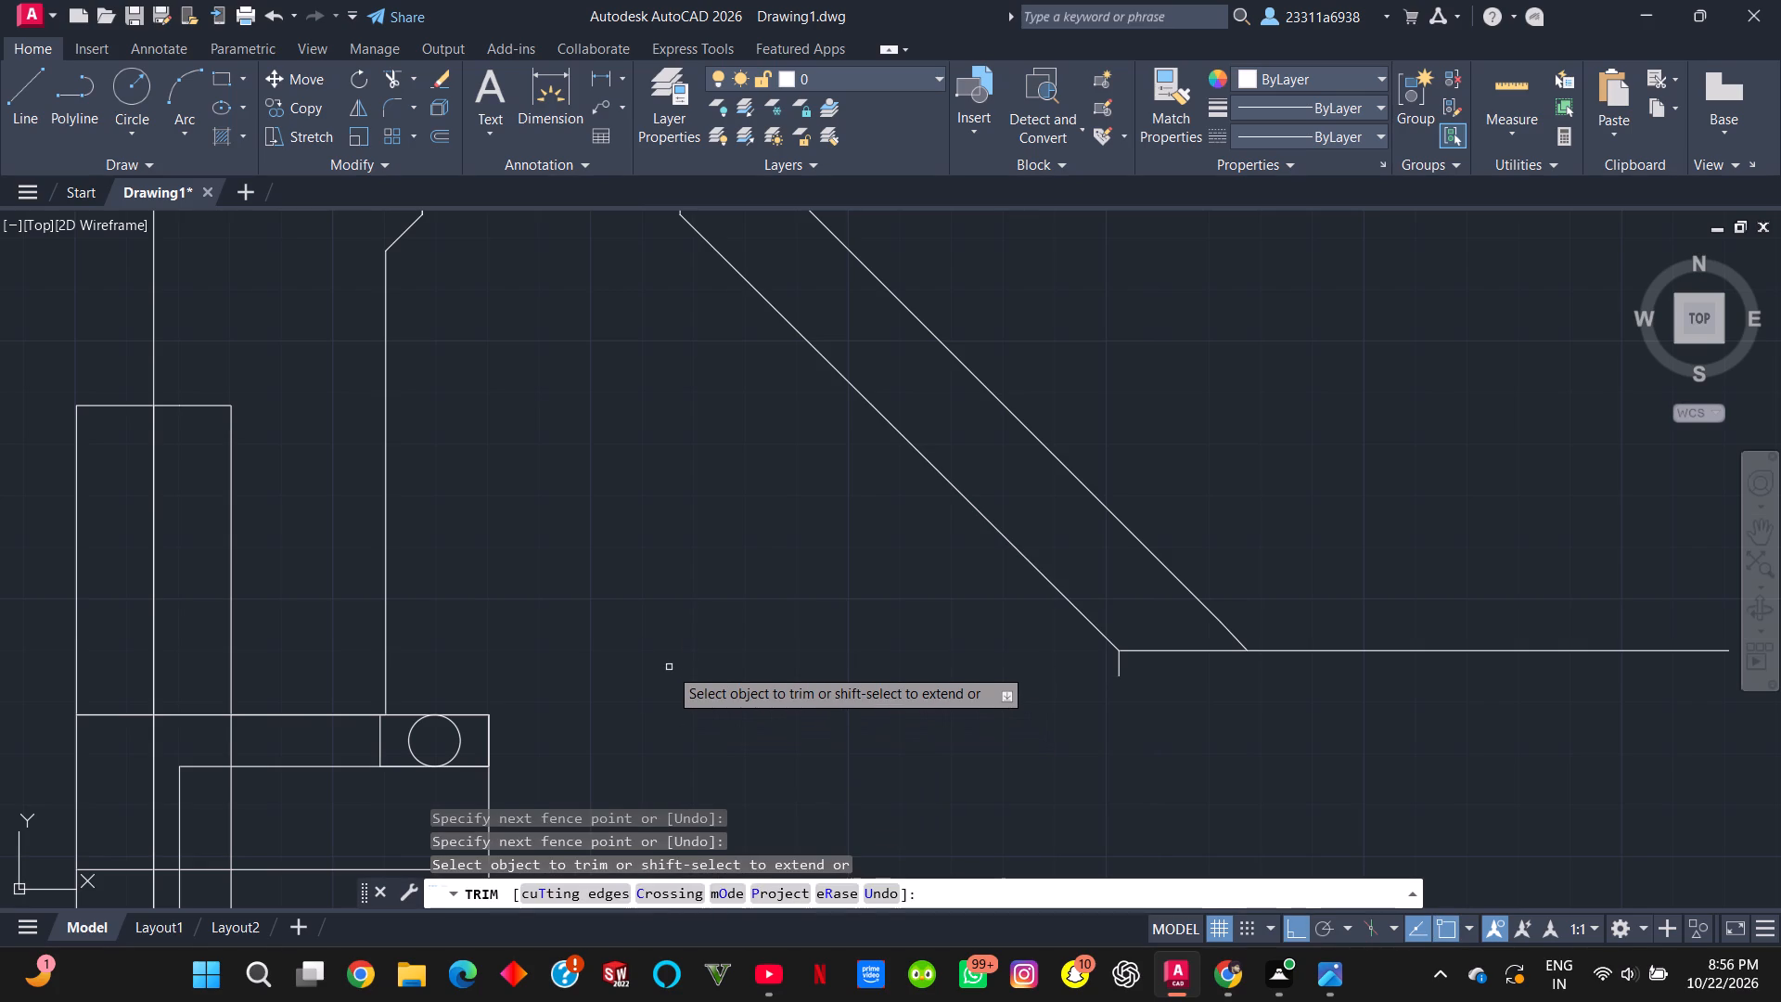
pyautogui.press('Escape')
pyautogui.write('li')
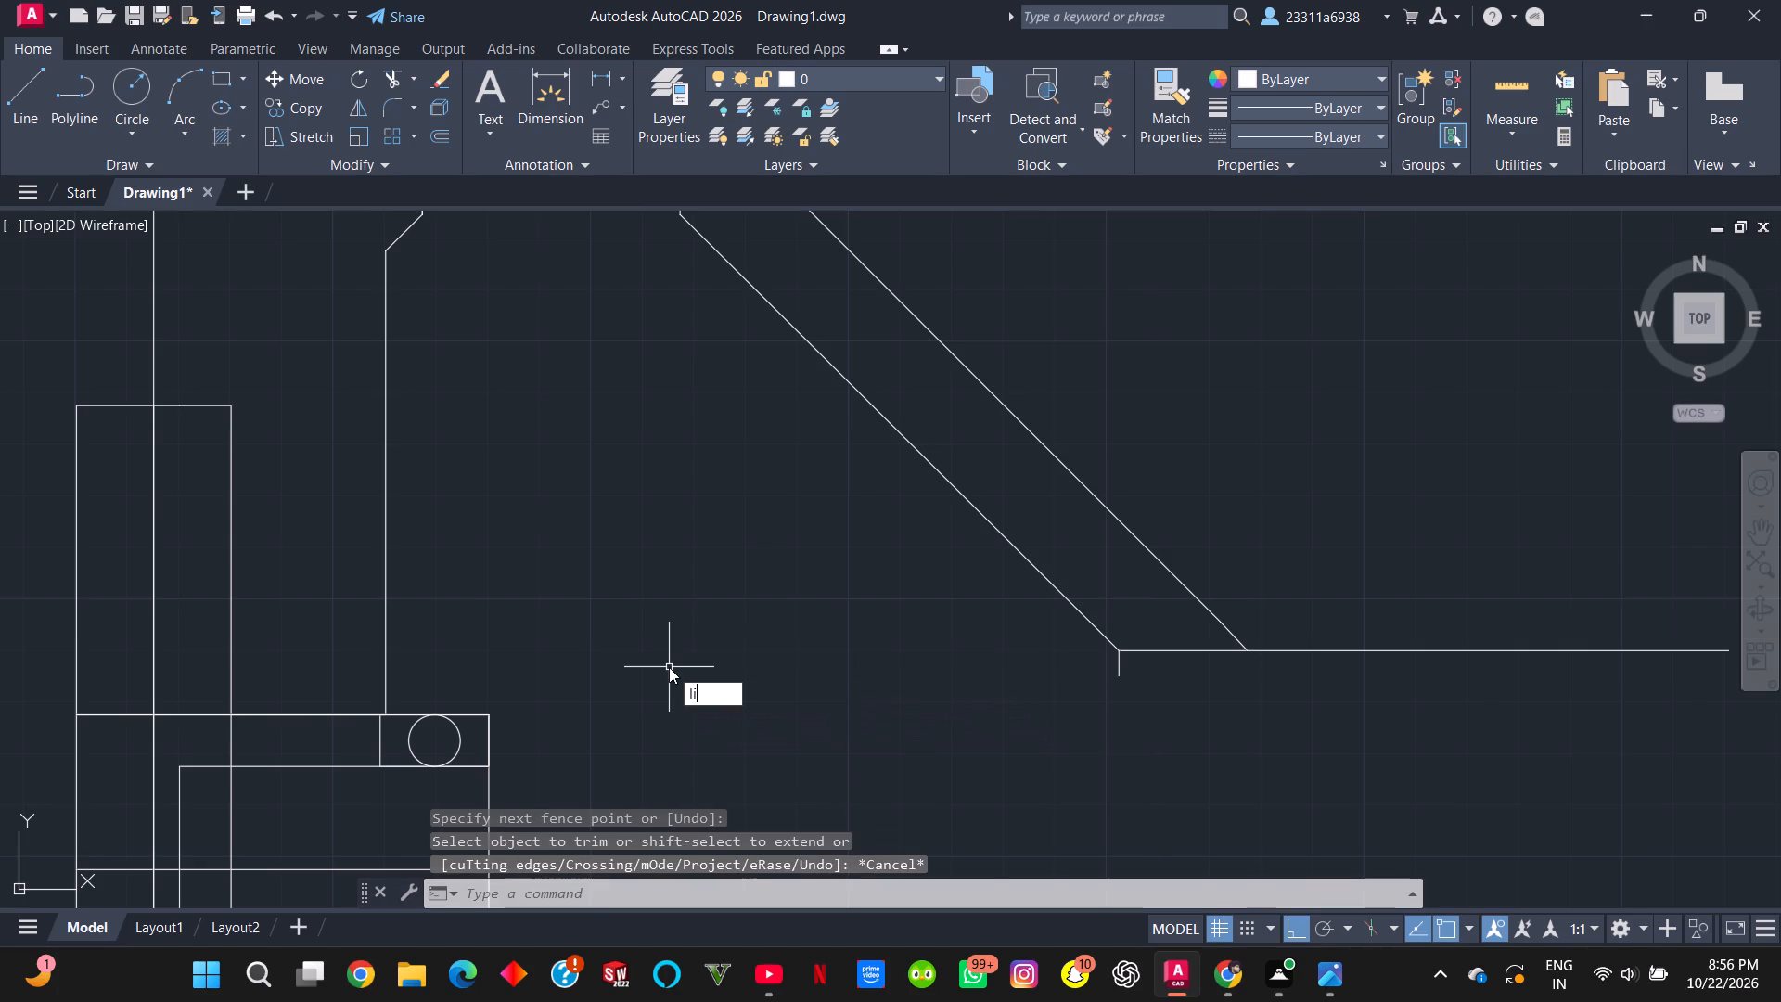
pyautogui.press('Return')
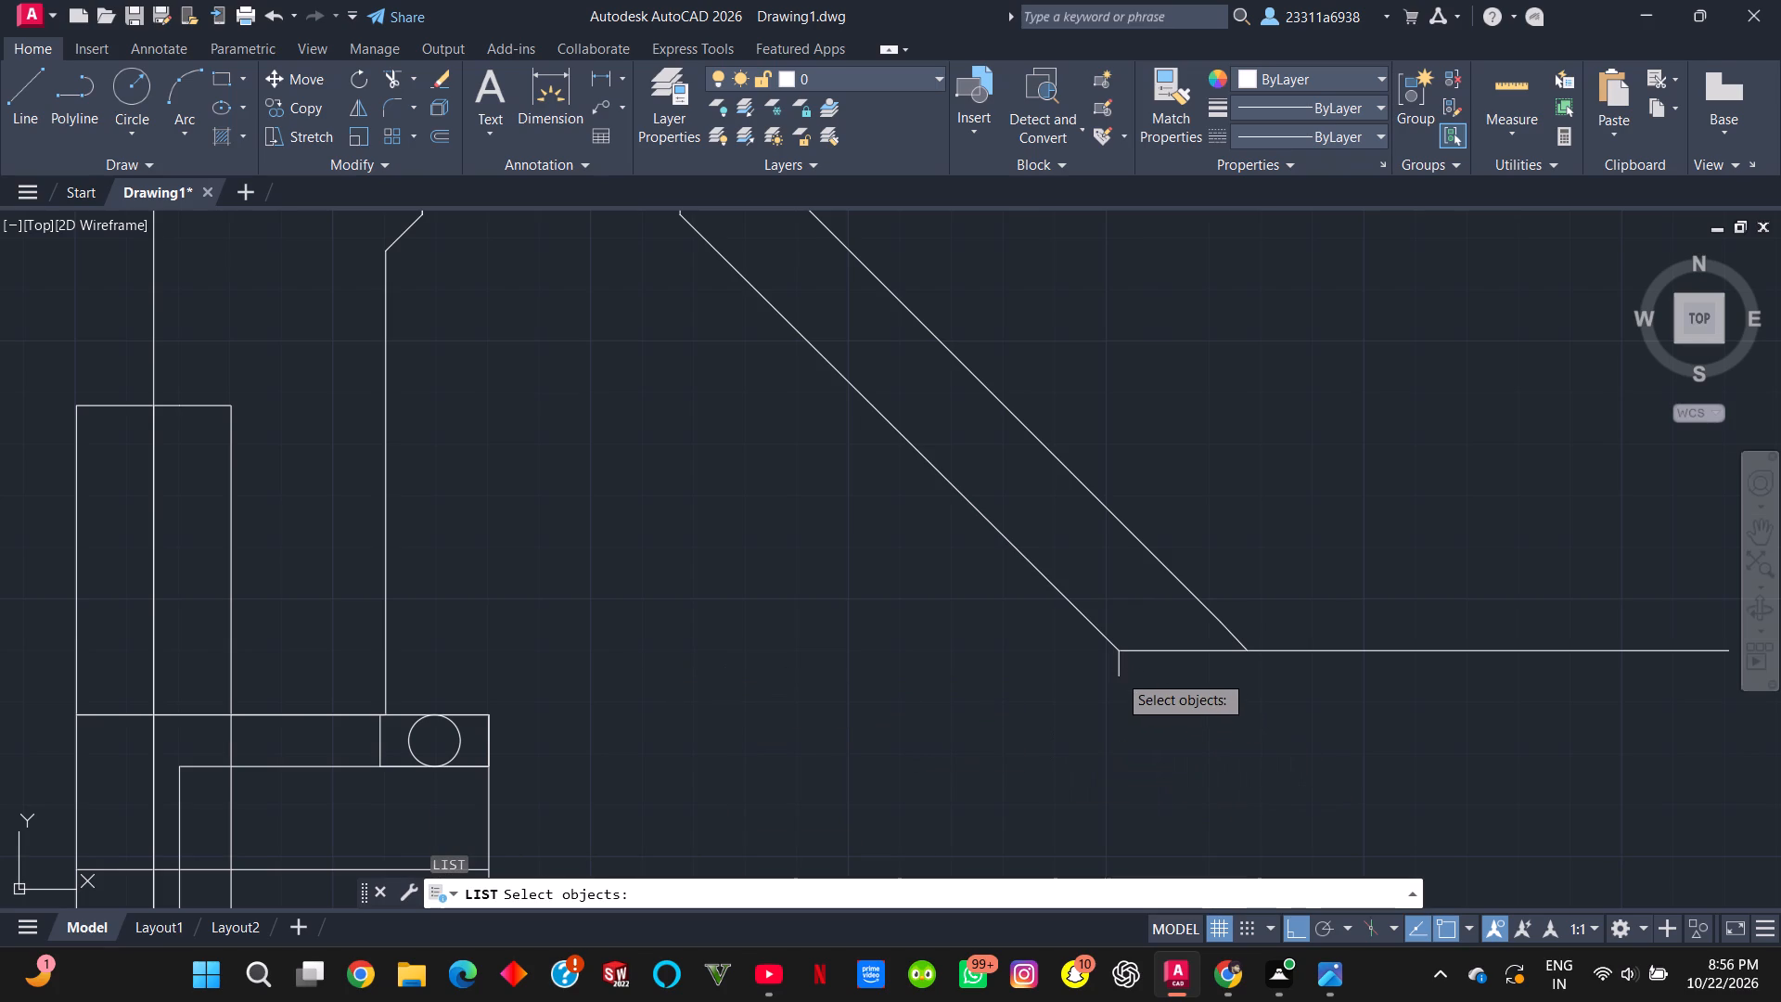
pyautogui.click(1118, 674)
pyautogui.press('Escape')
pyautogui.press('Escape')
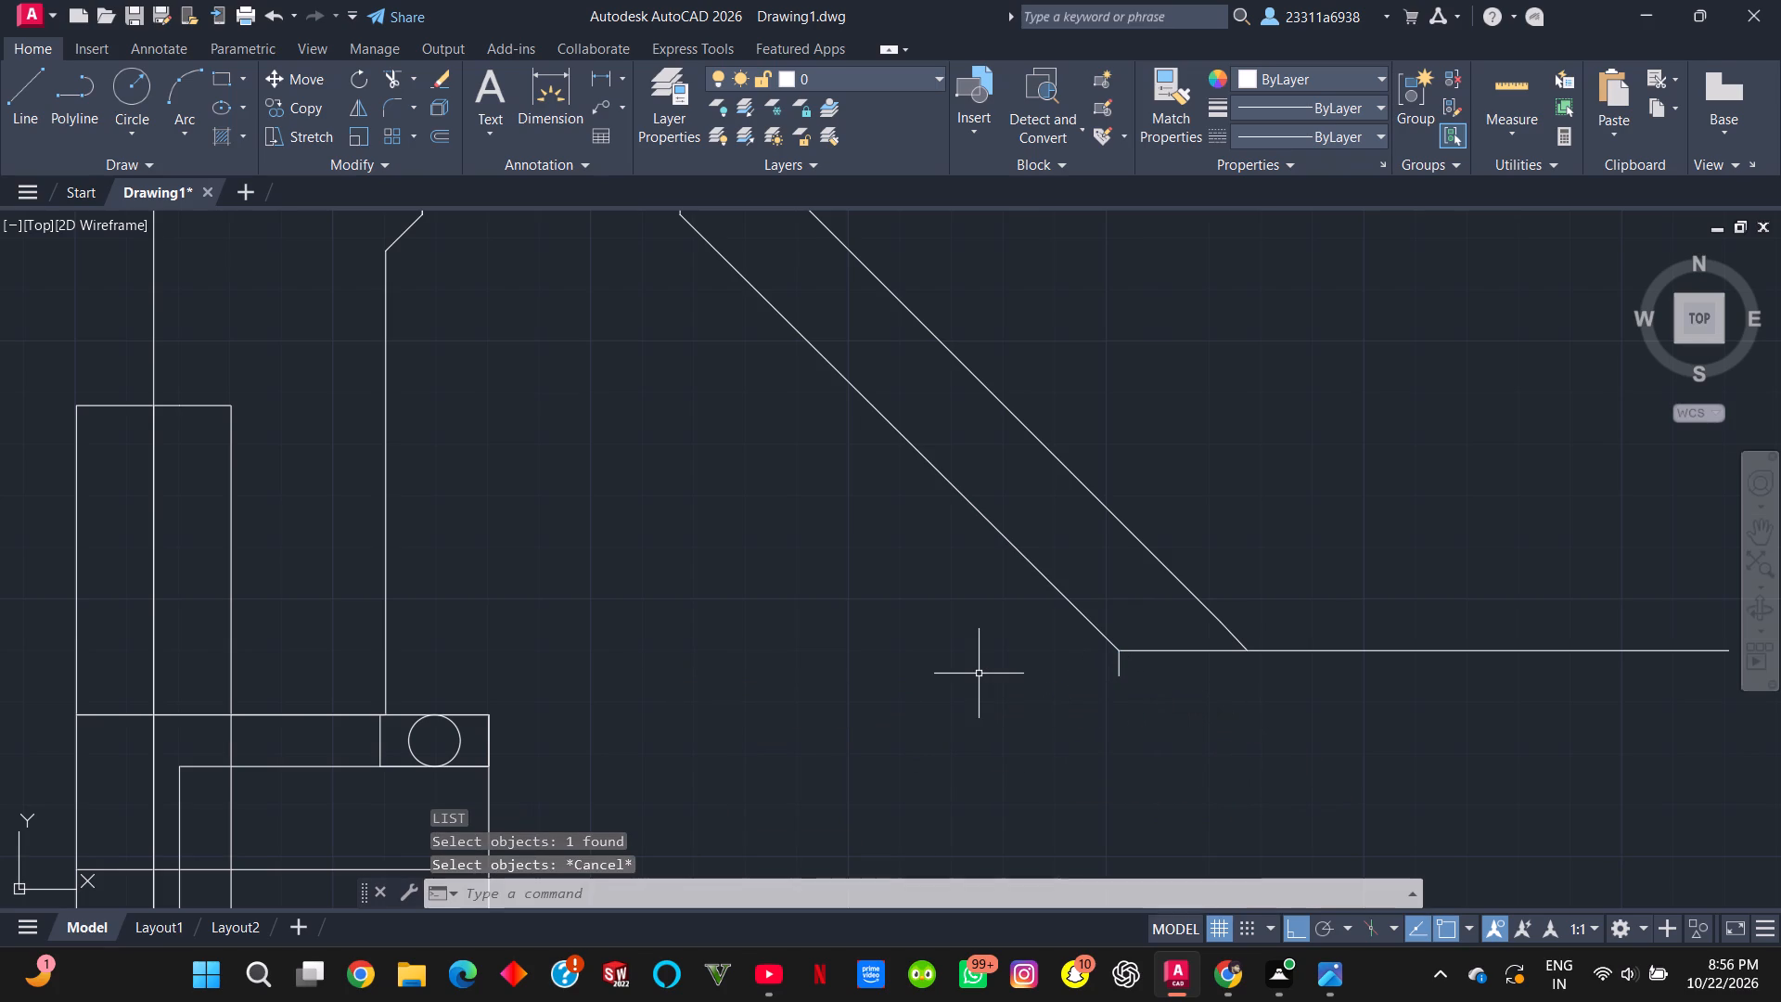
# Draw a 5.75-unit horizontal line from the 0.25-unit line's lower end towards the profile, continuing 4 units straight down.
pyautogui.press('l')
pyautogui.press('Return')
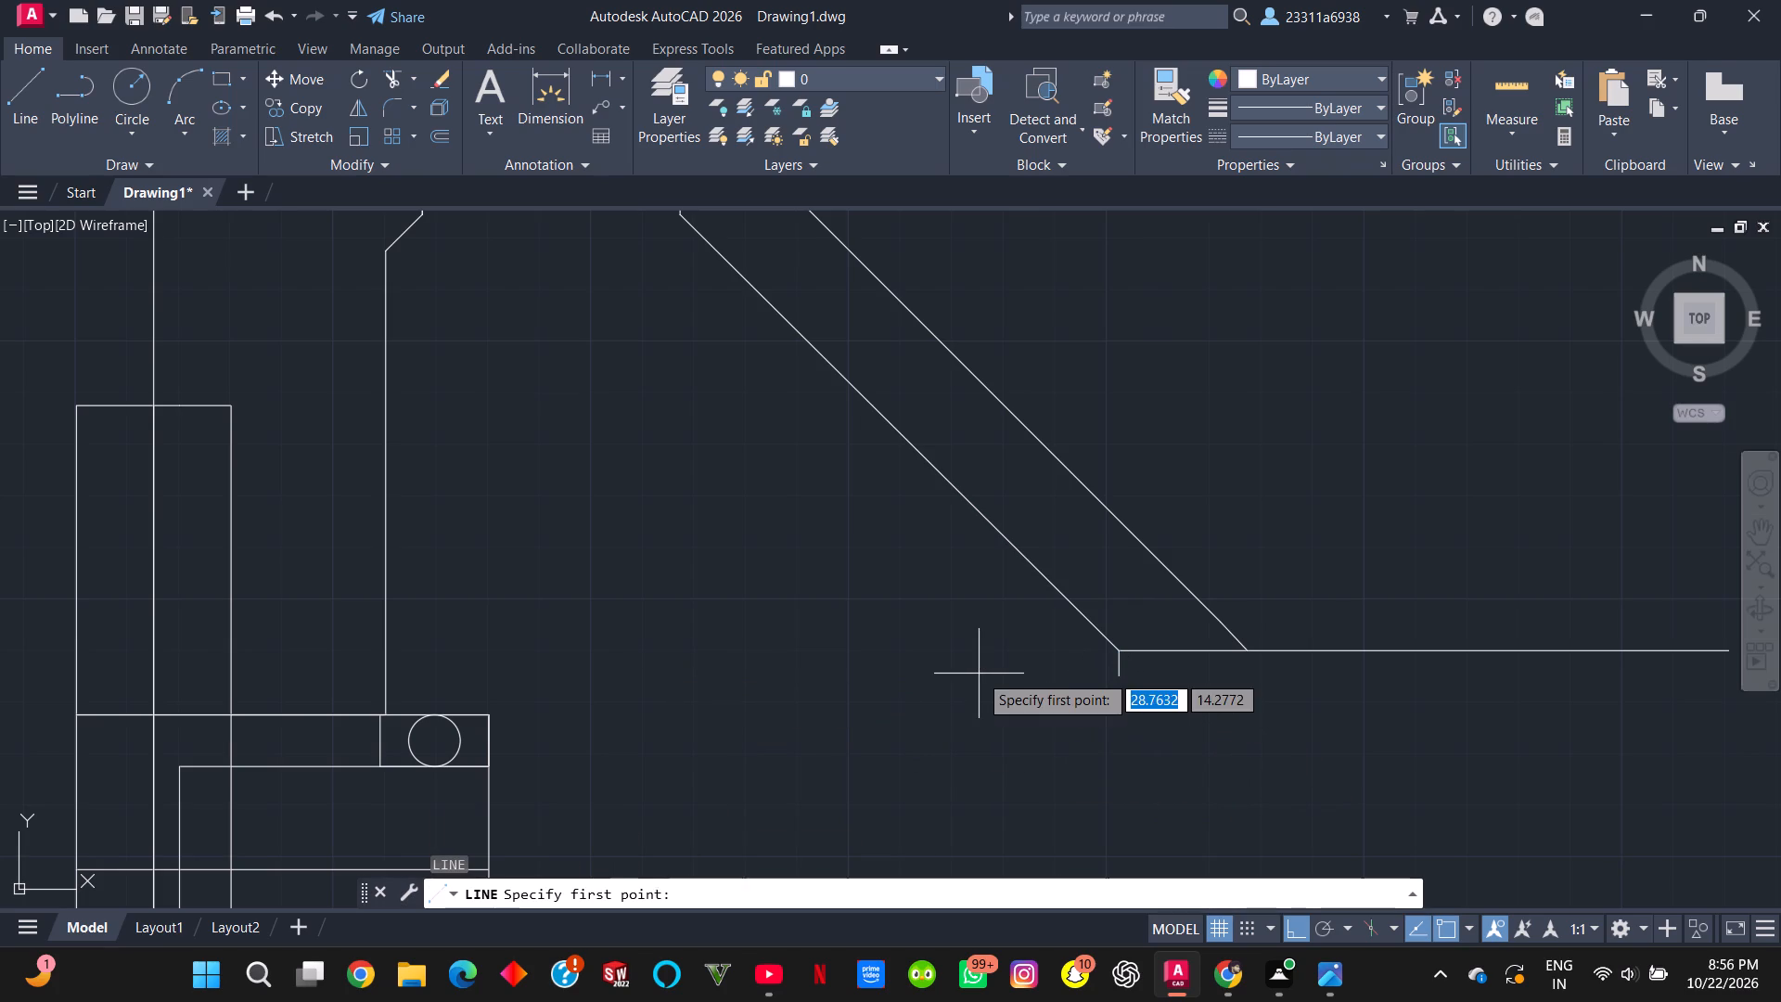
pyautogui.click(1114, 679)
pyautogui.write('5.75')
pyautogui.press('Return')
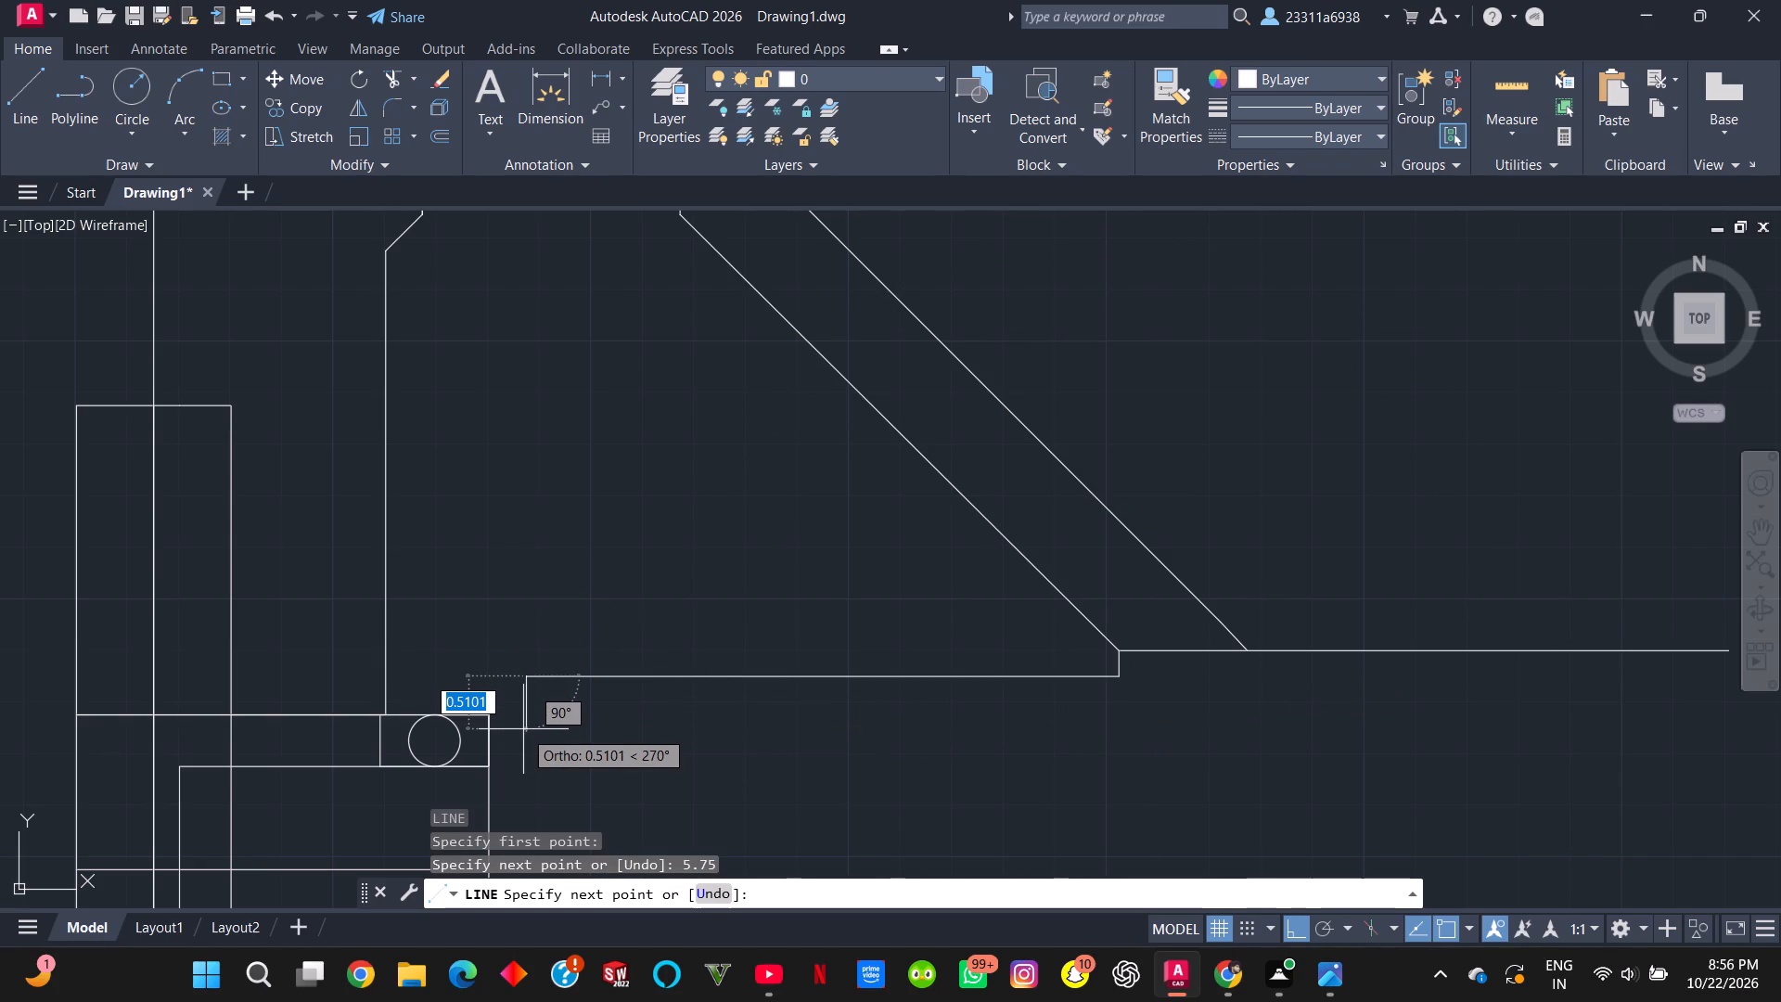
pyautogui.scroll(-1, 523, 729)
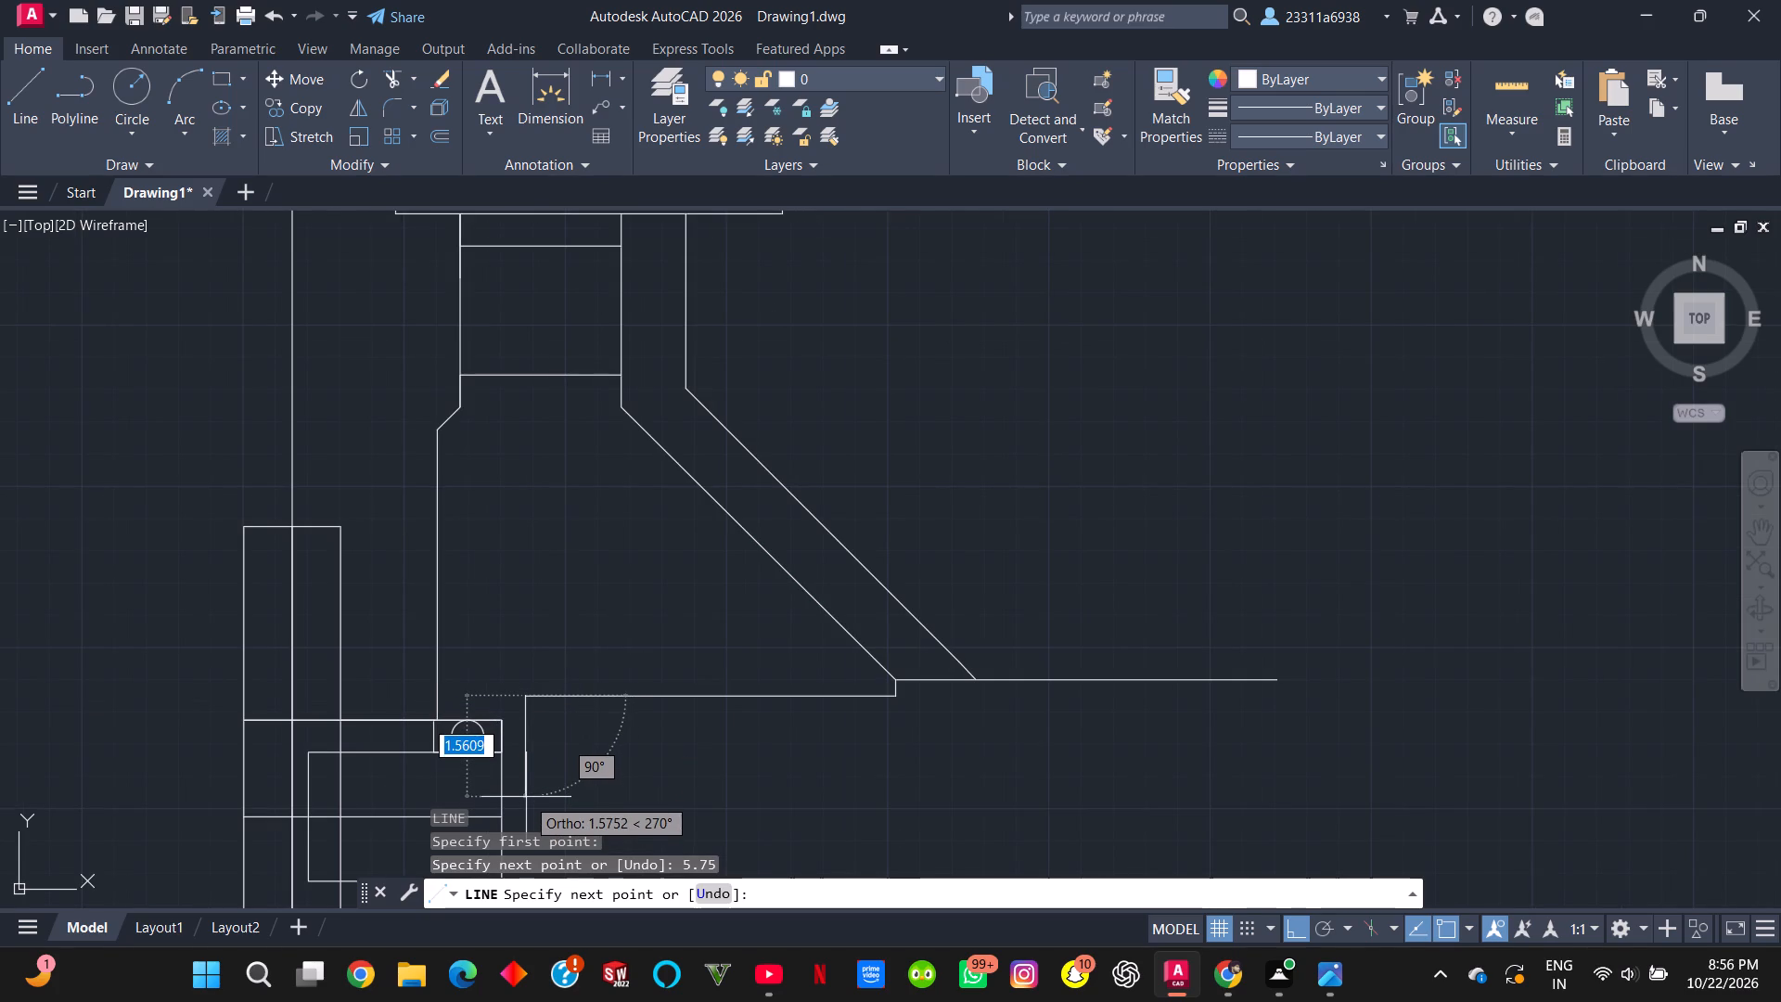
pyautogui.moveTo(526, 795); pyautogui.dragTo(574, 622, button='middle')
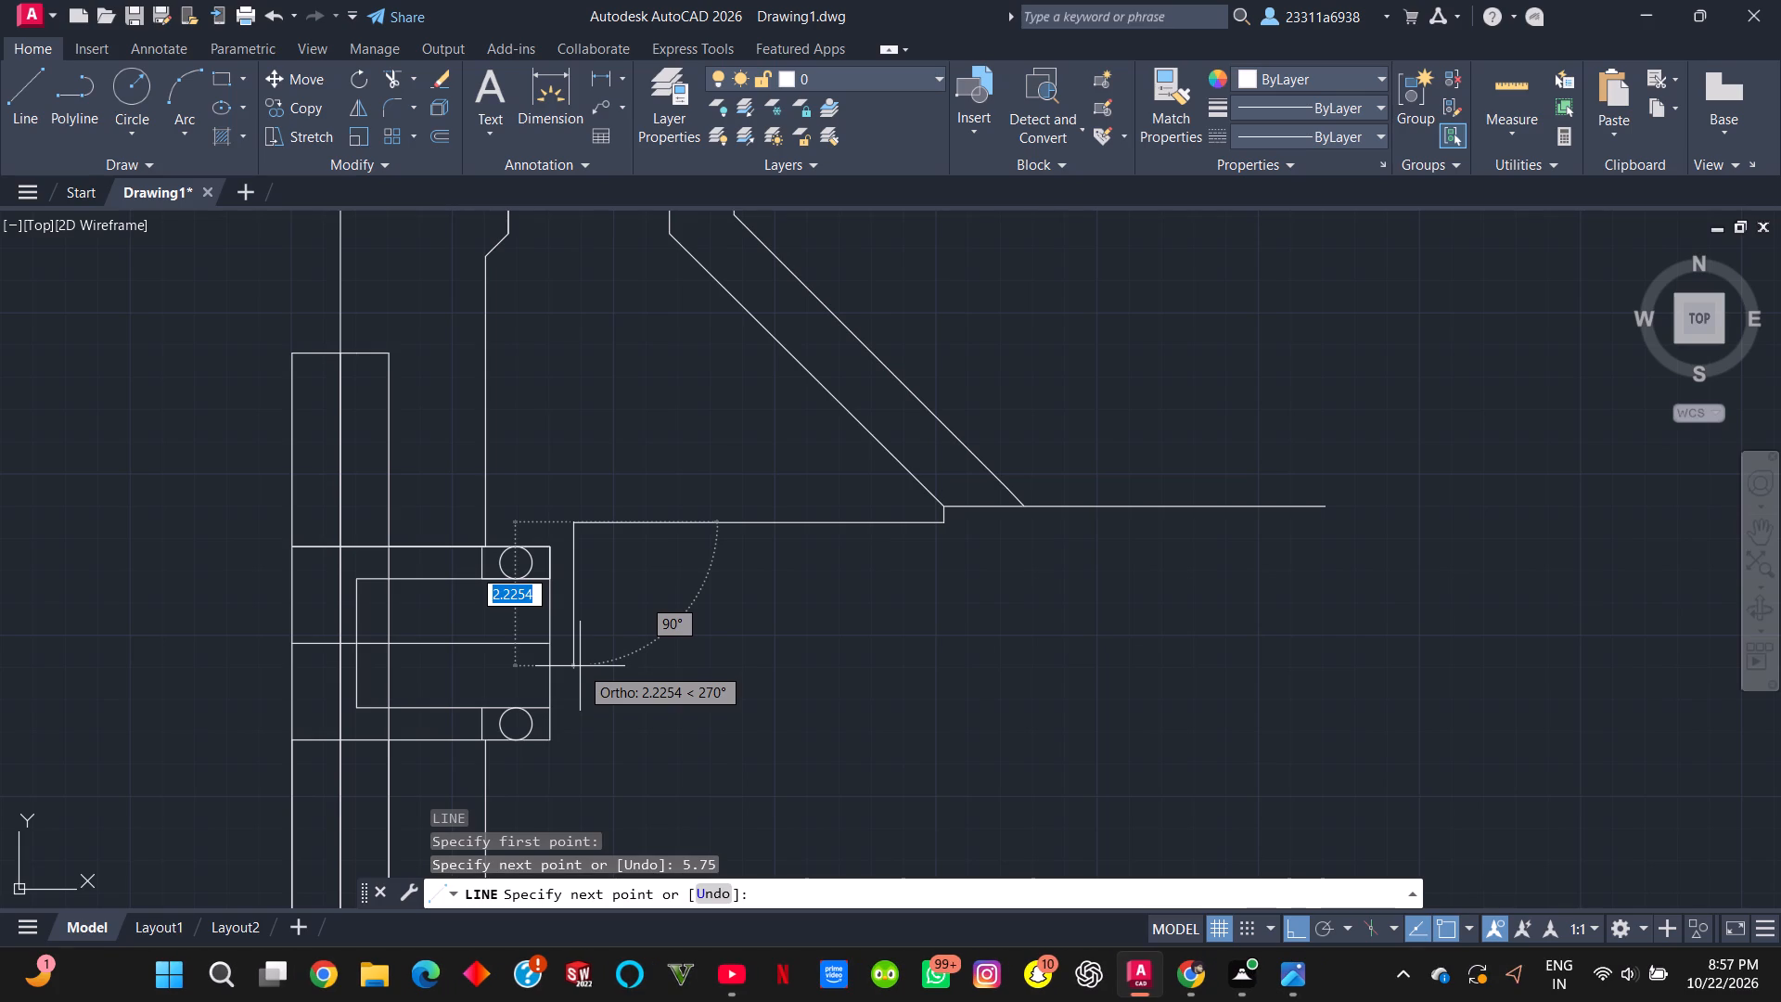
pyautogui.press('4')
pyautogui.press('Return')
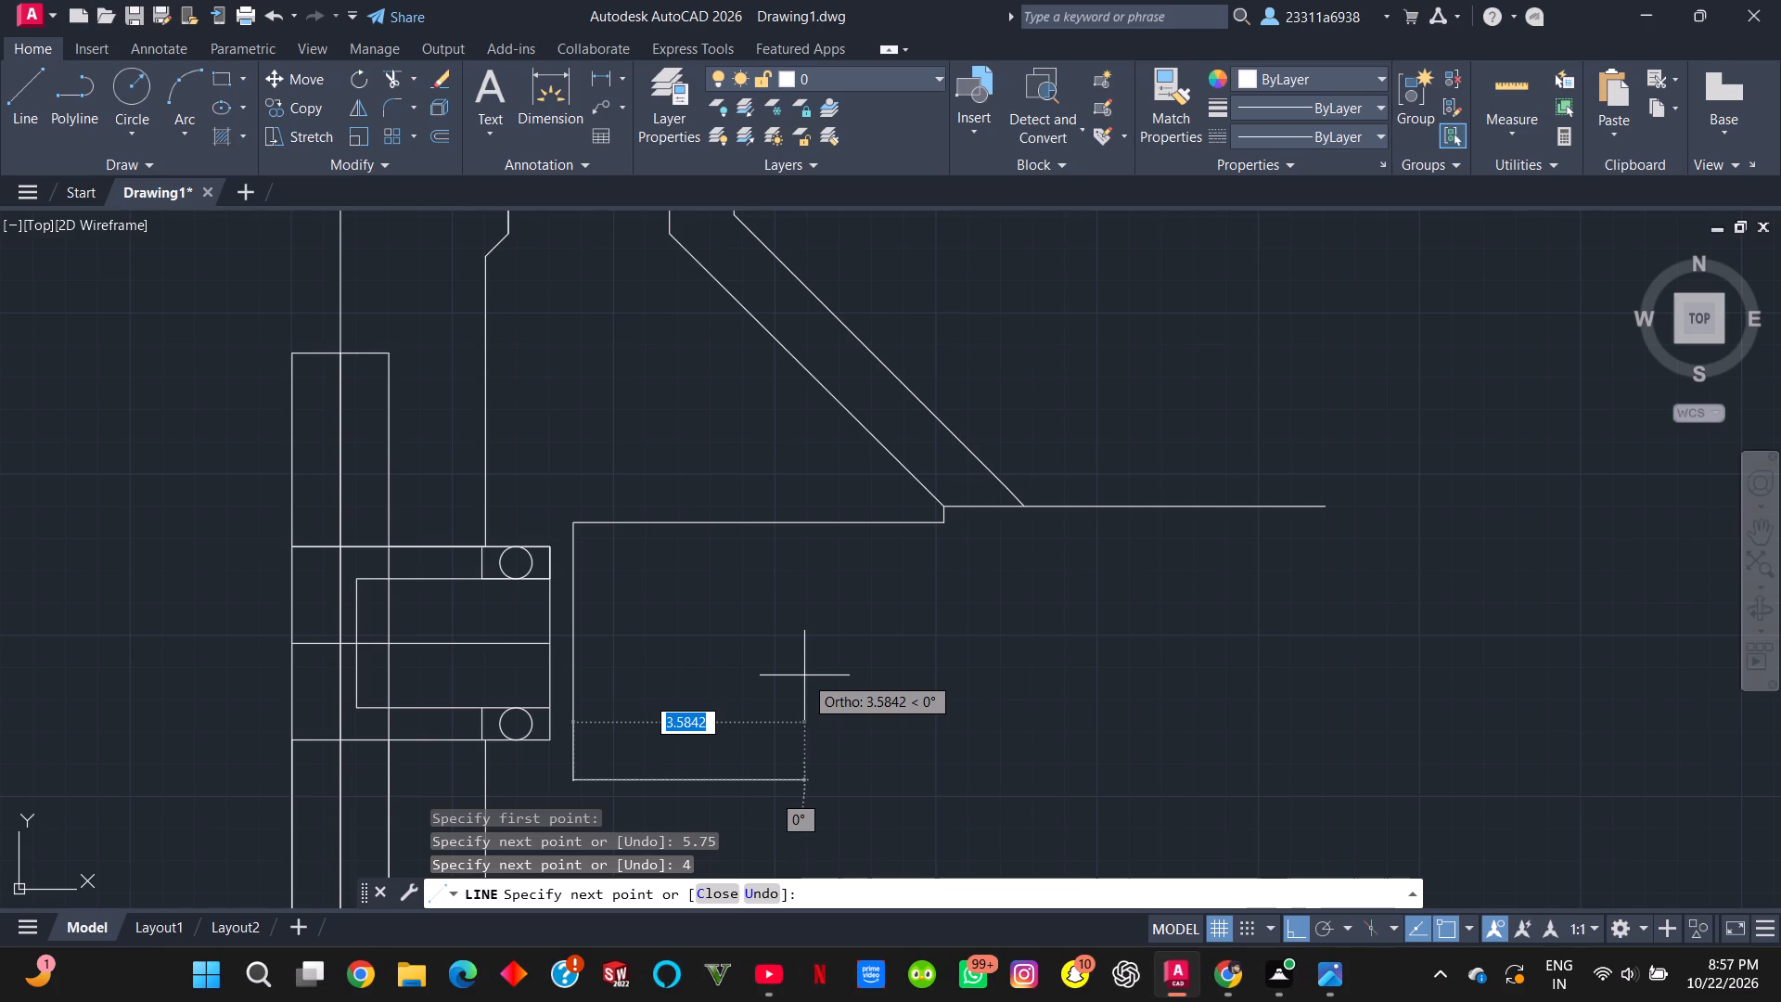
# Continue the outline 5.75 units back away from the profile, 0.25 units down, and horizontally outward to roughly below the upper edge's free end.
pyautogui.write('5.75')
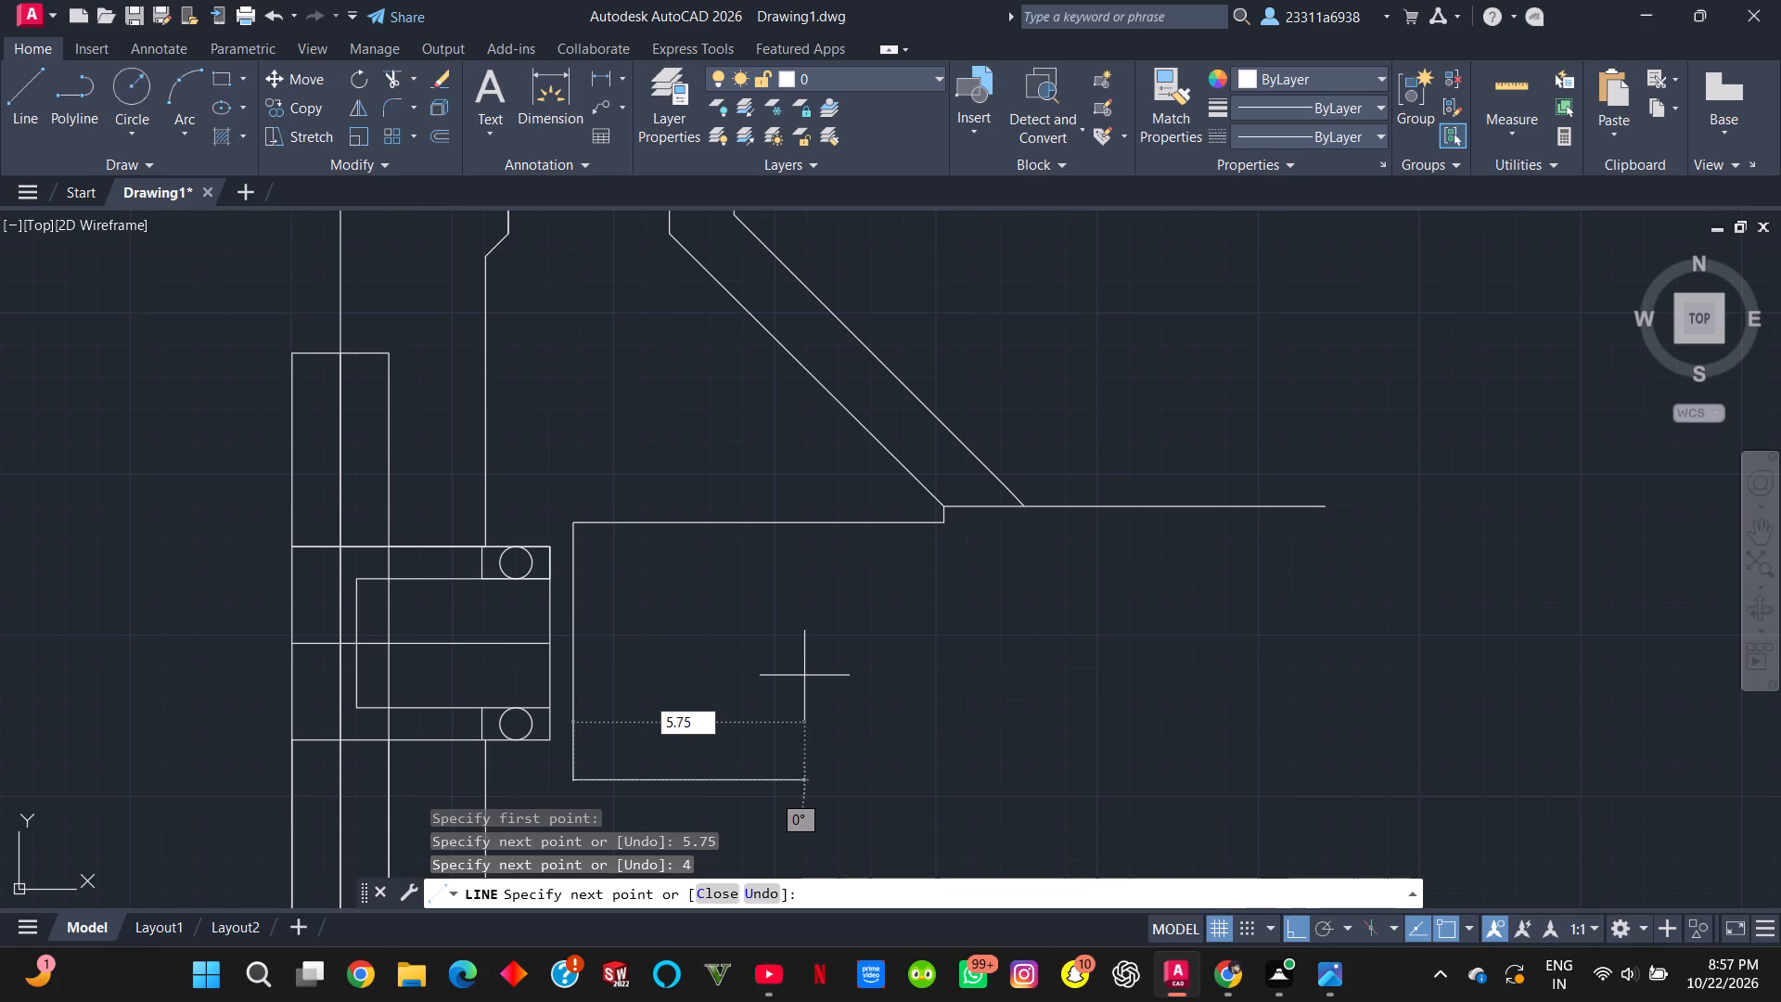
pyautogui.press('Return')
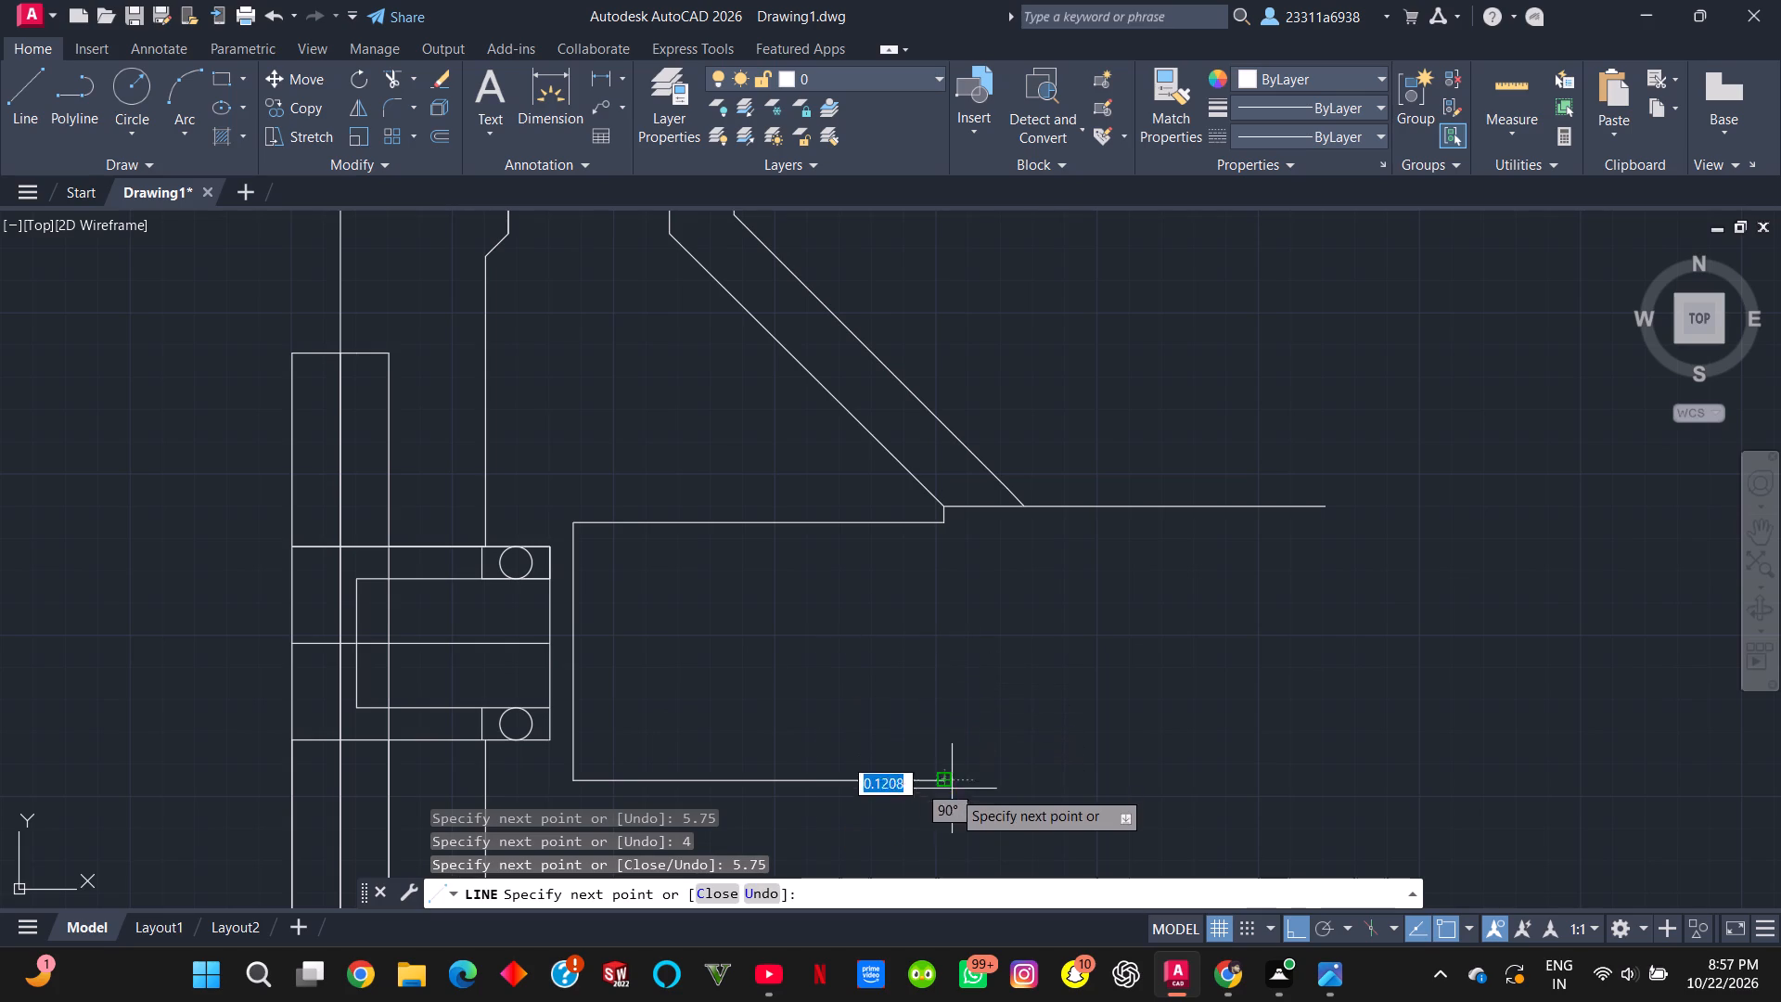
pyautogui.write('0.25')
pyautogui.press('Return')
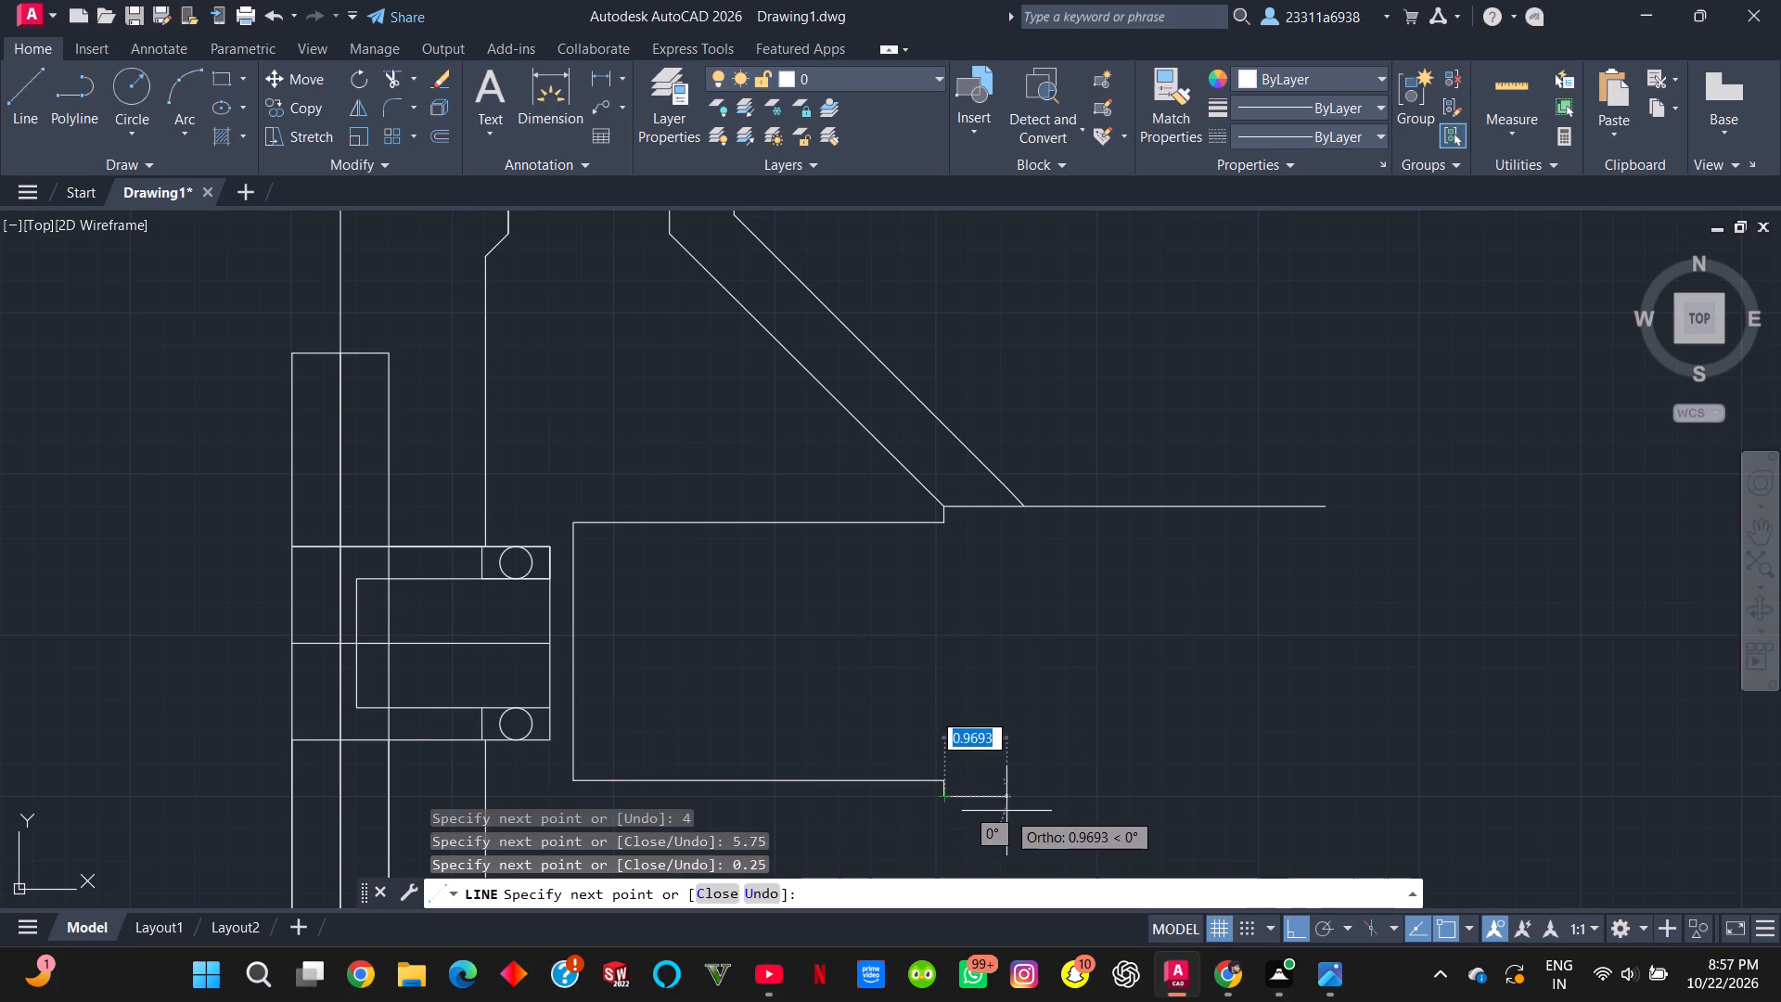
pyautogui.click(1339, 805)
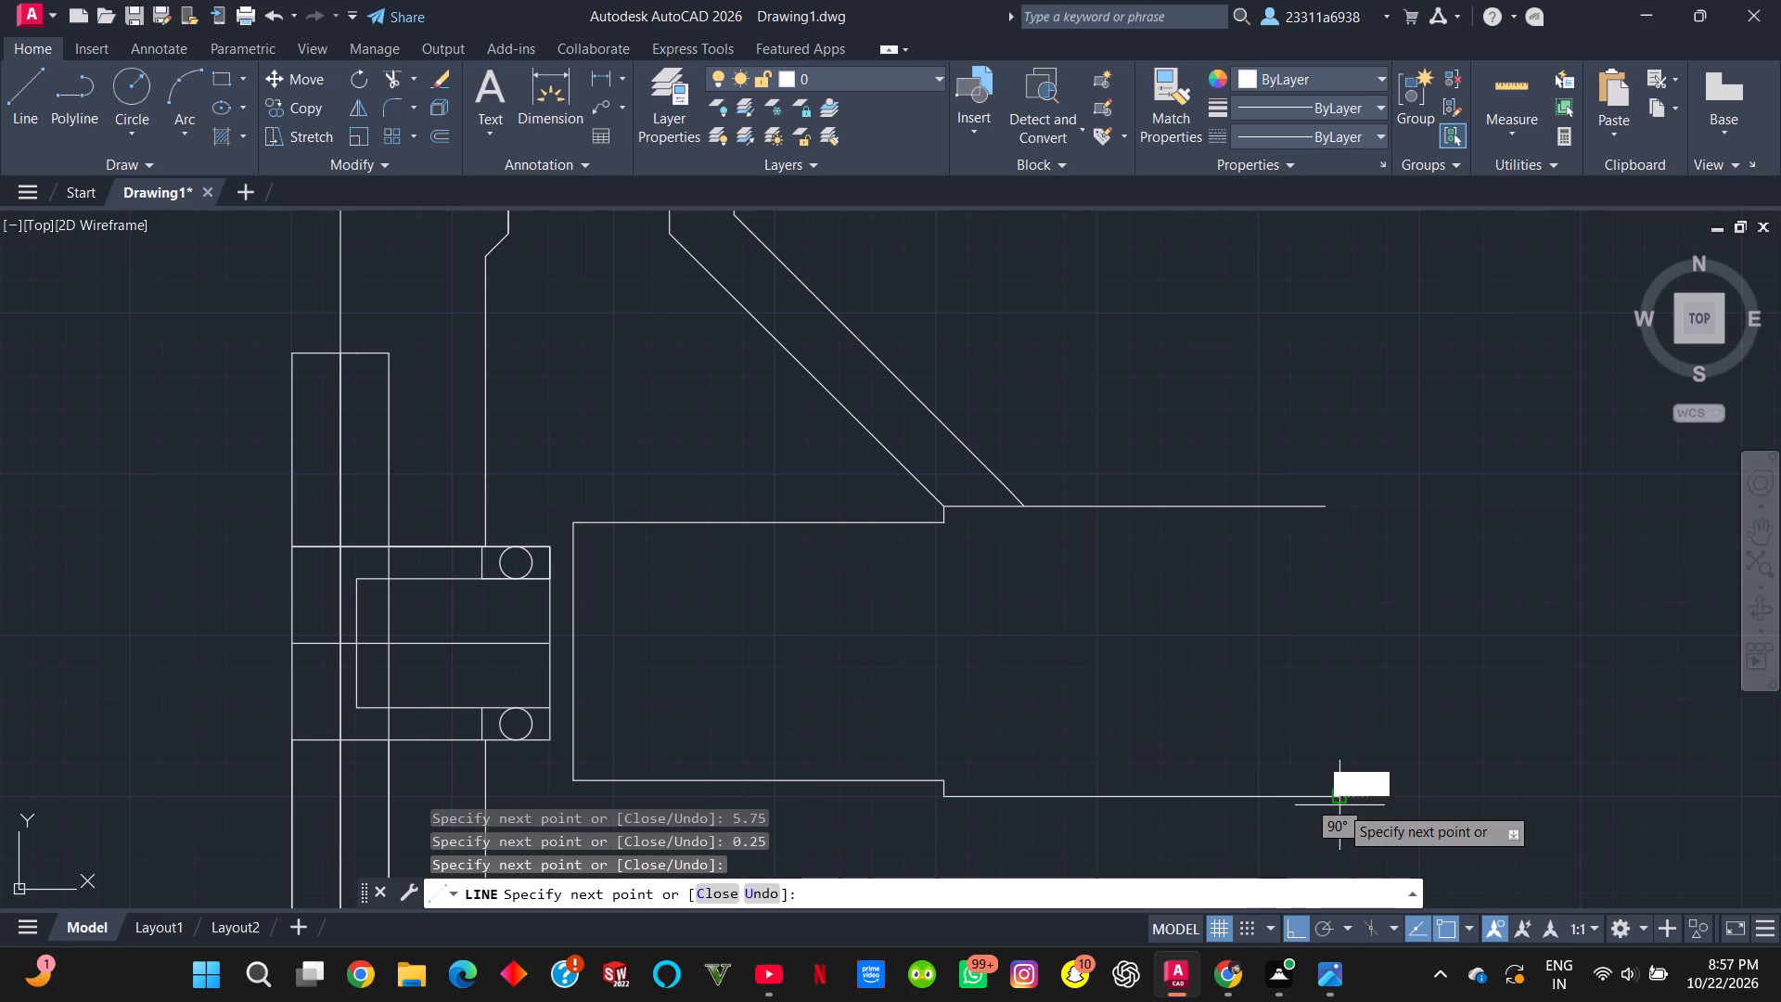
pyautogui.press('Escape')
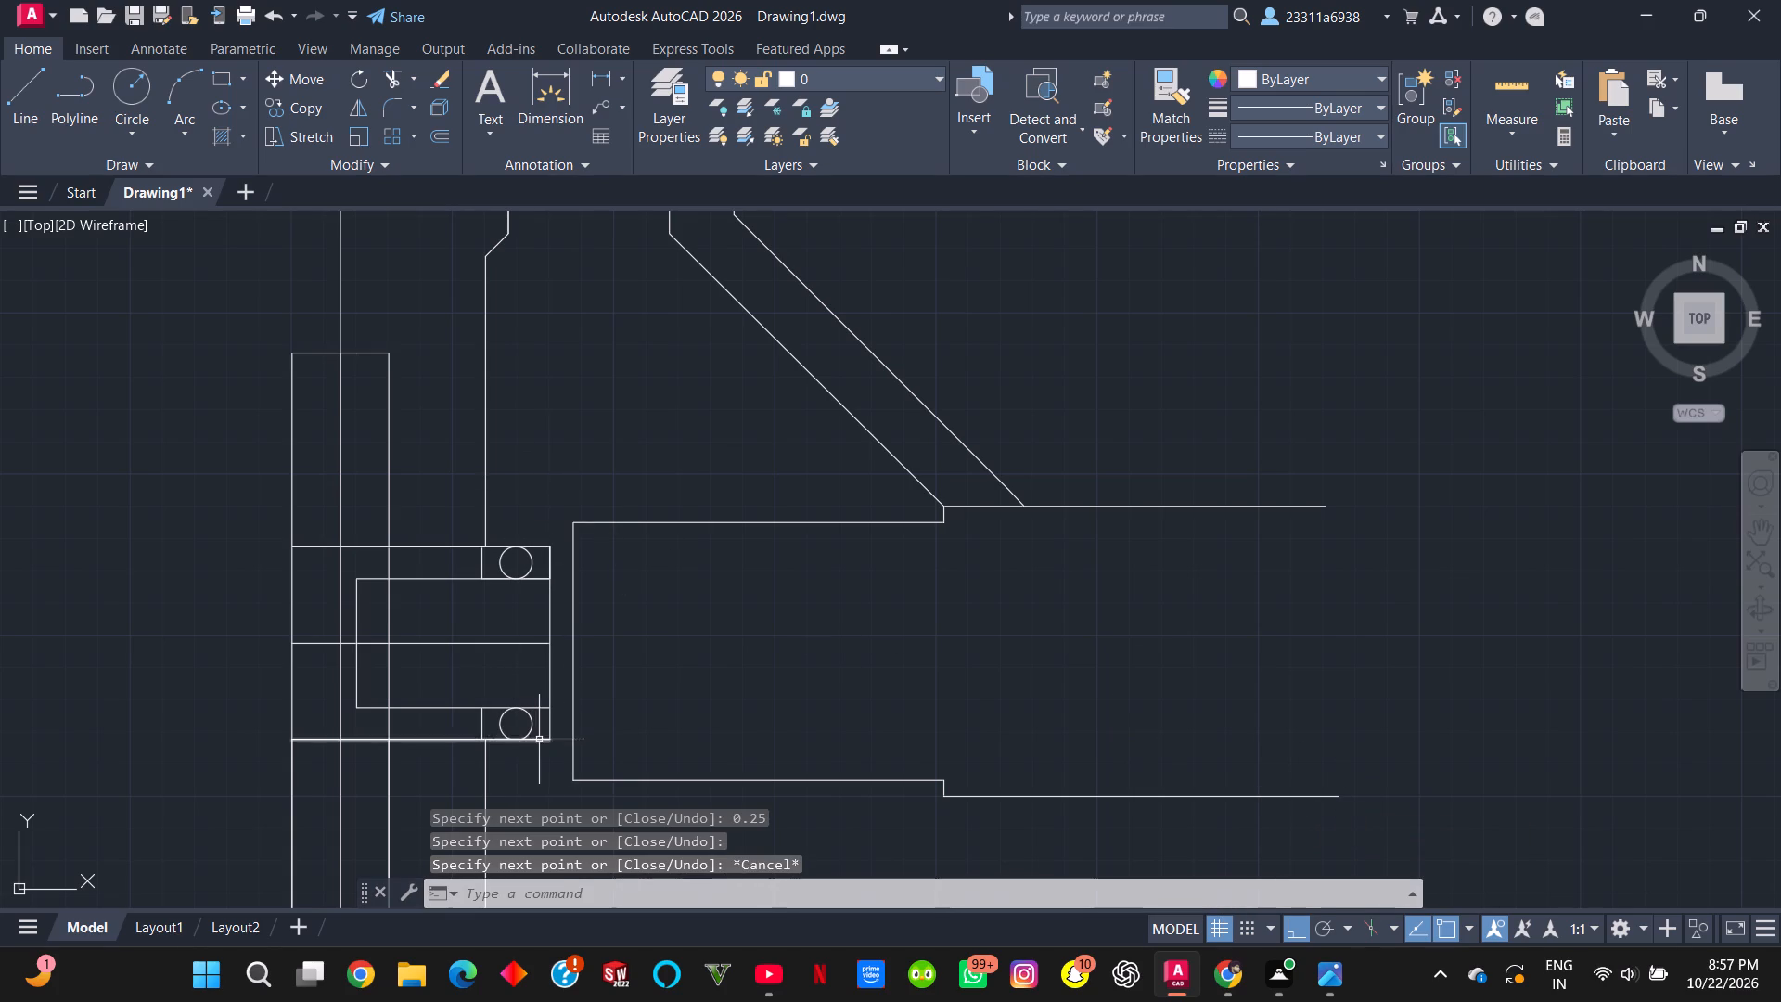
# Start an inner line at the new outline's upper corner nearest the profile, running 0.5 units down along its vertical edge.
pyautogui.scroll(-3, 699, 697)
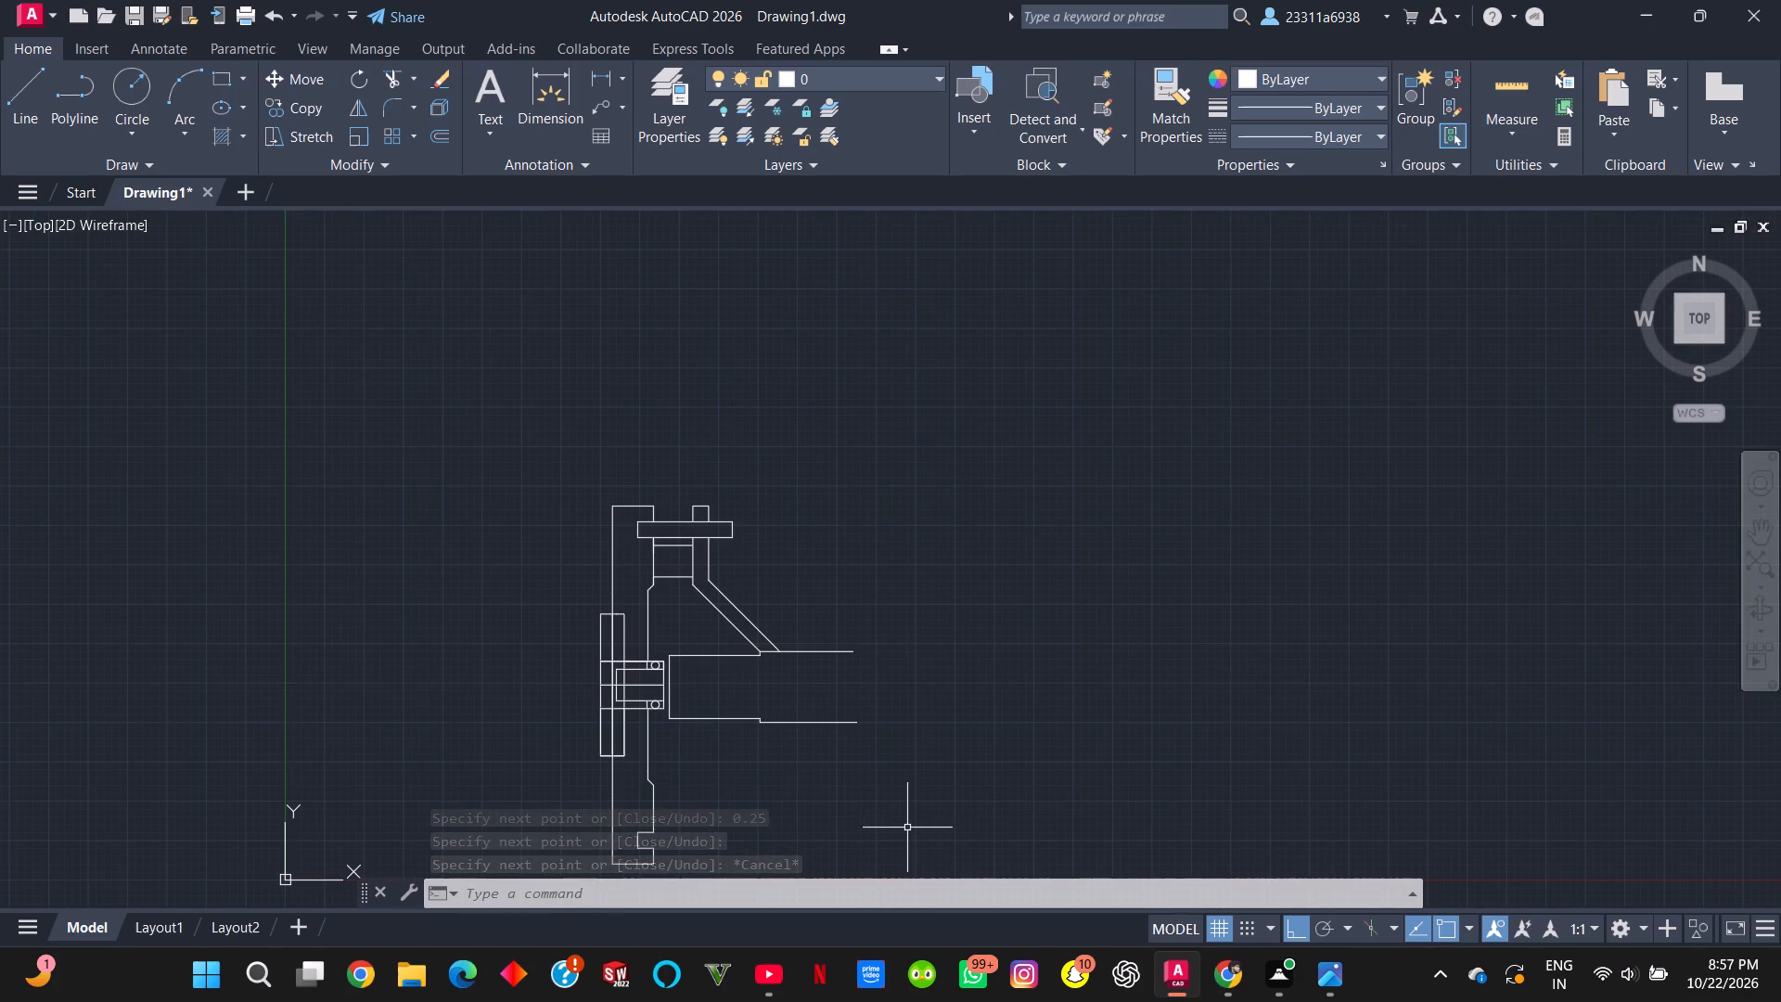
pyautogui.scroll(1, 792, 780)
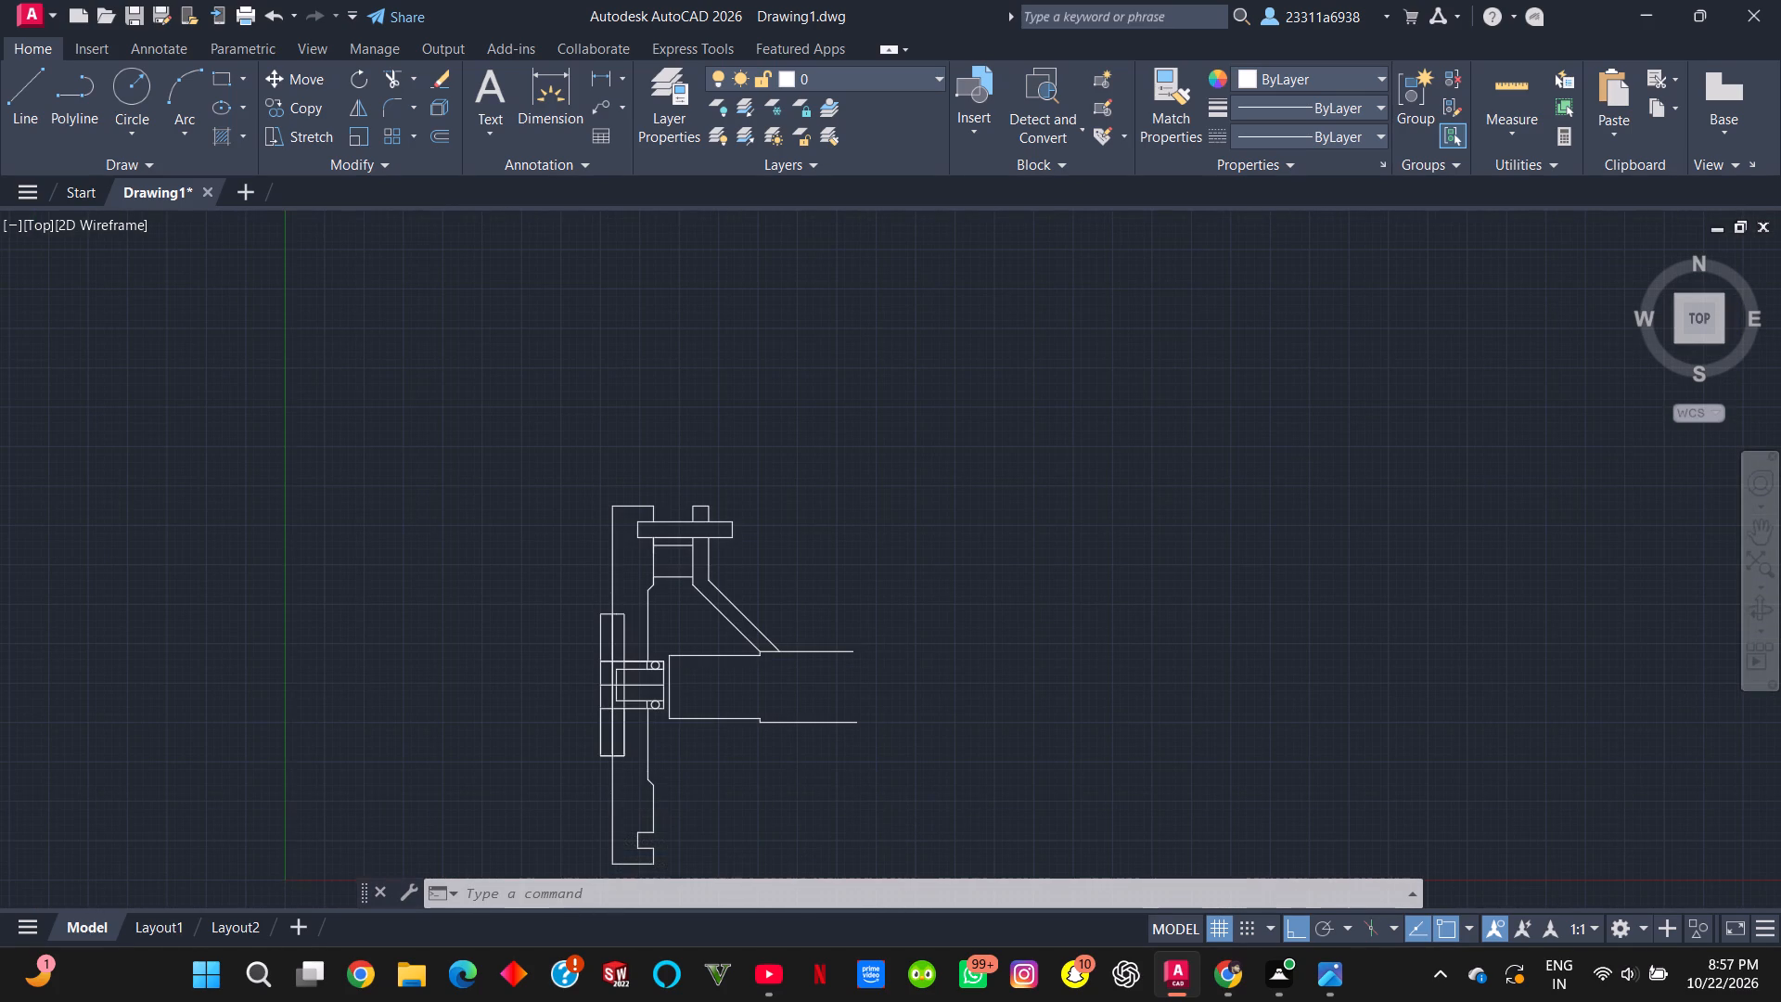
pyautogui.scroll(1, 792, 780)
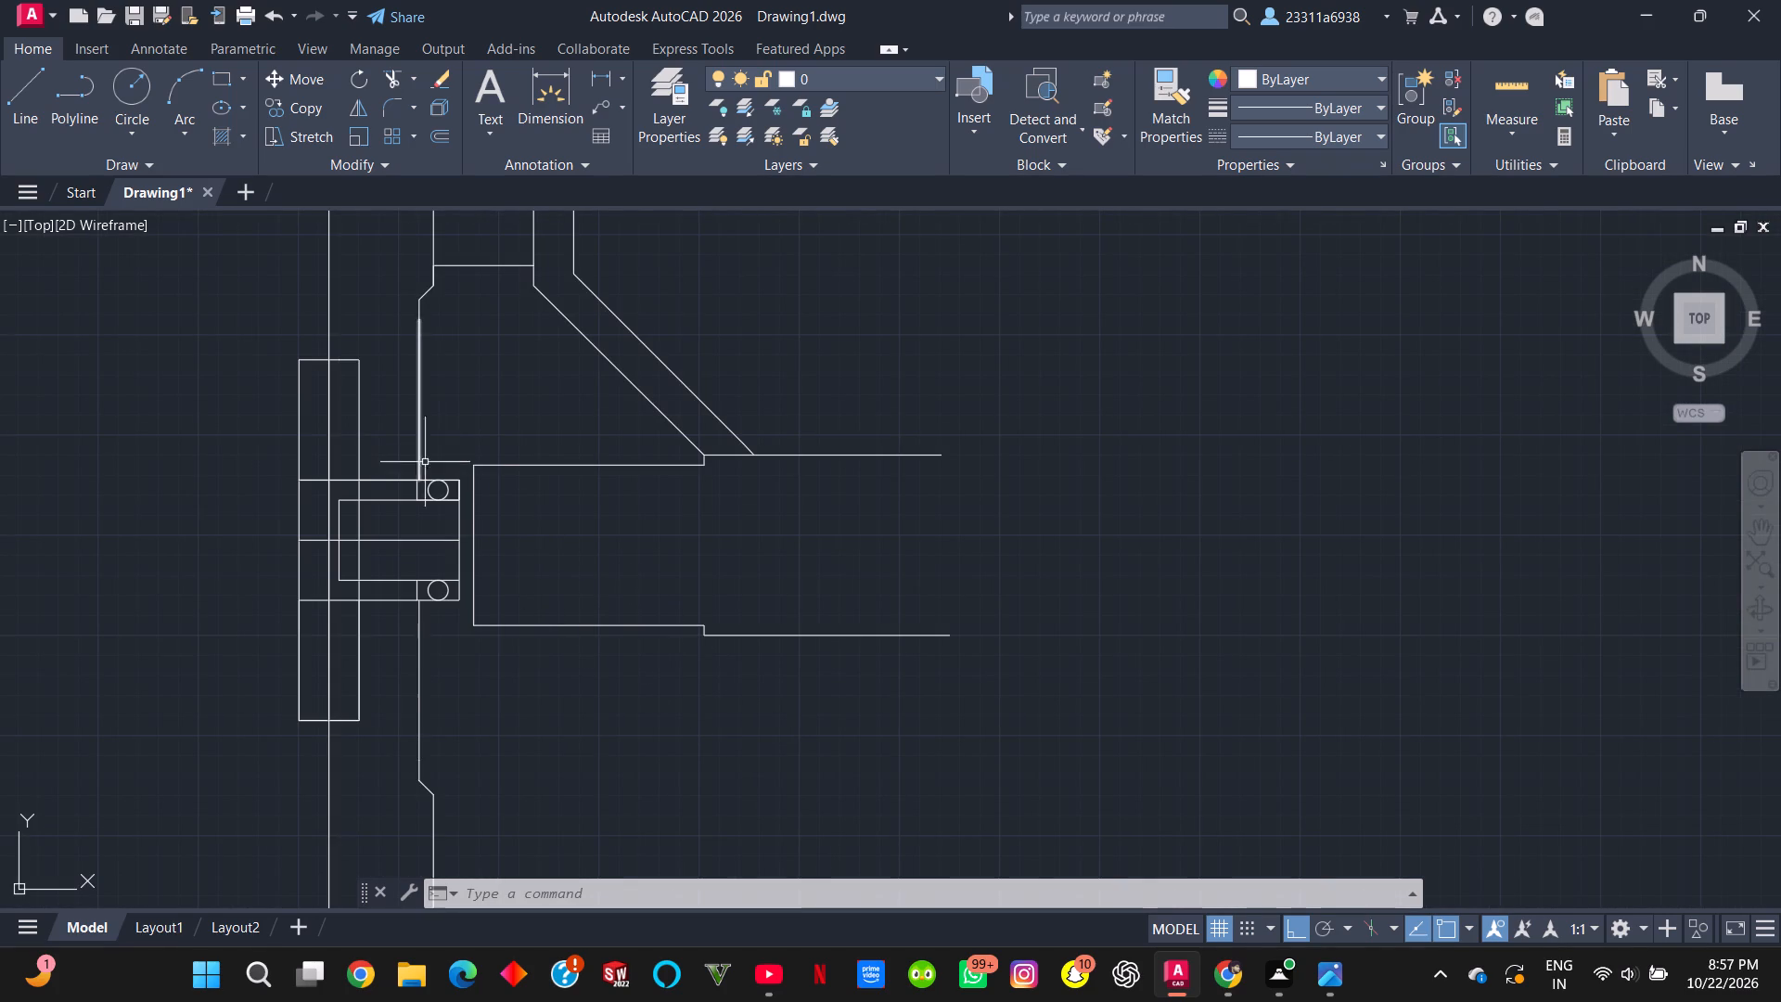
pyautogui.scroll(1, 480, 493)
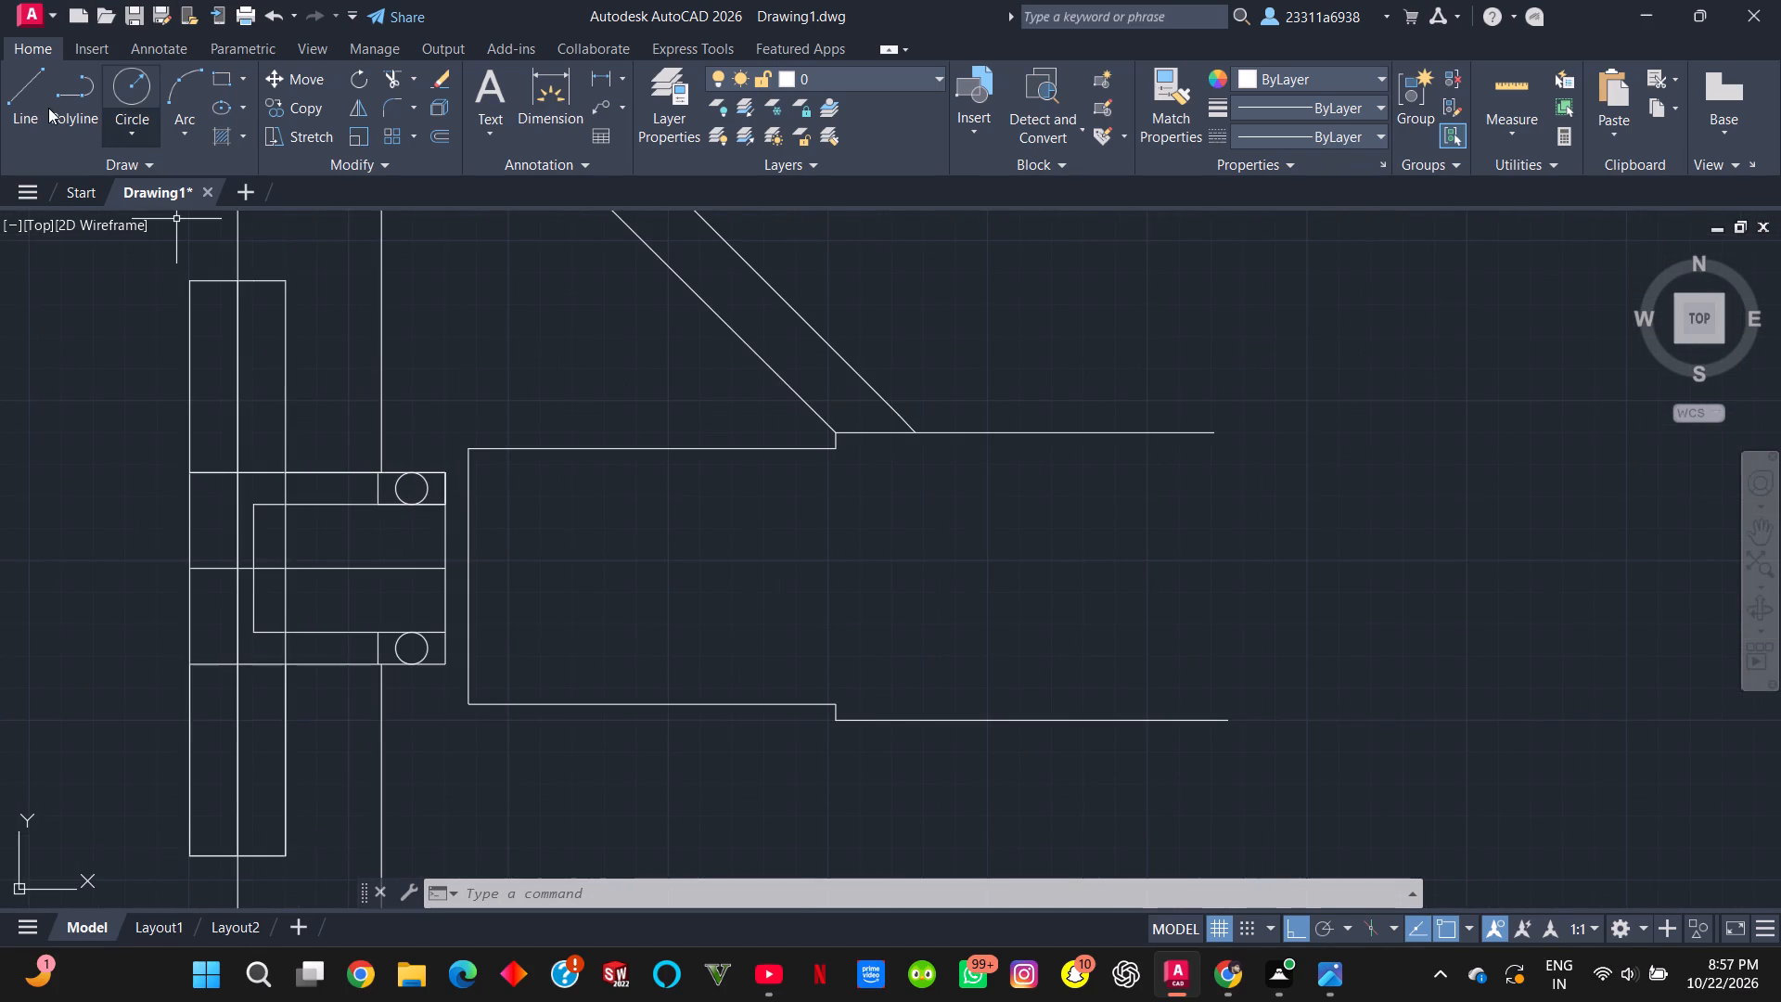
pyautogui.click(41, 101)
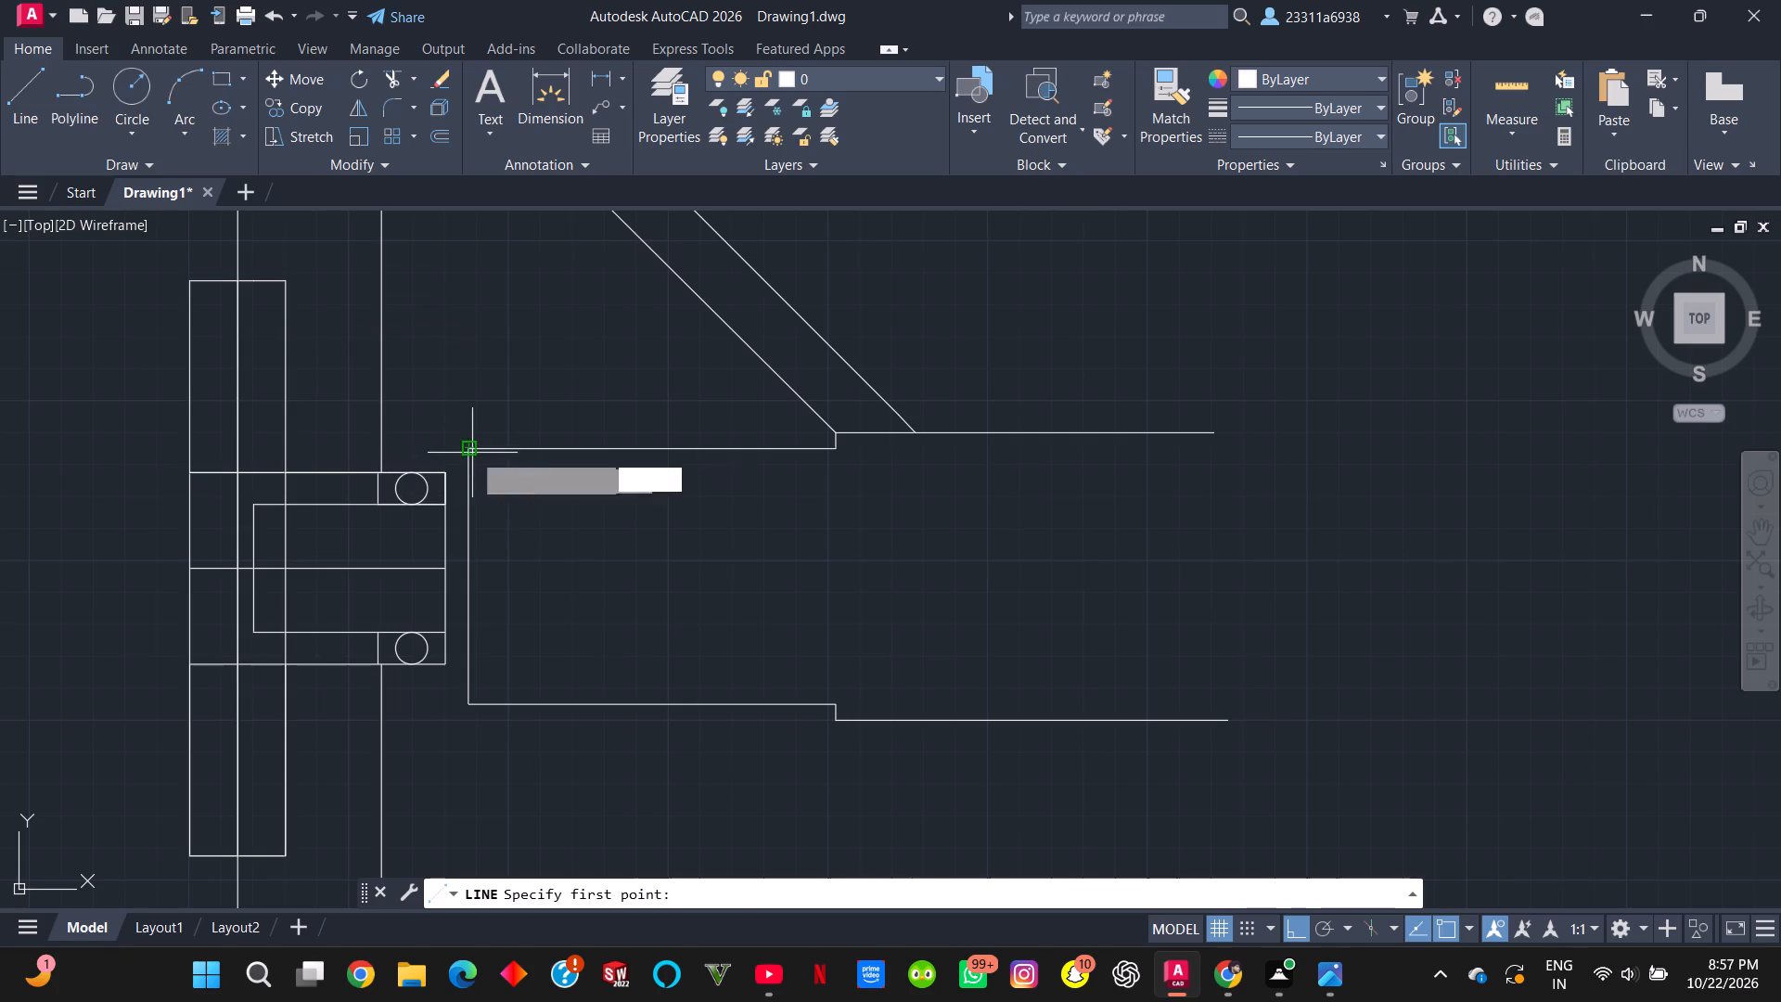
pyautogui.click(472, 453)
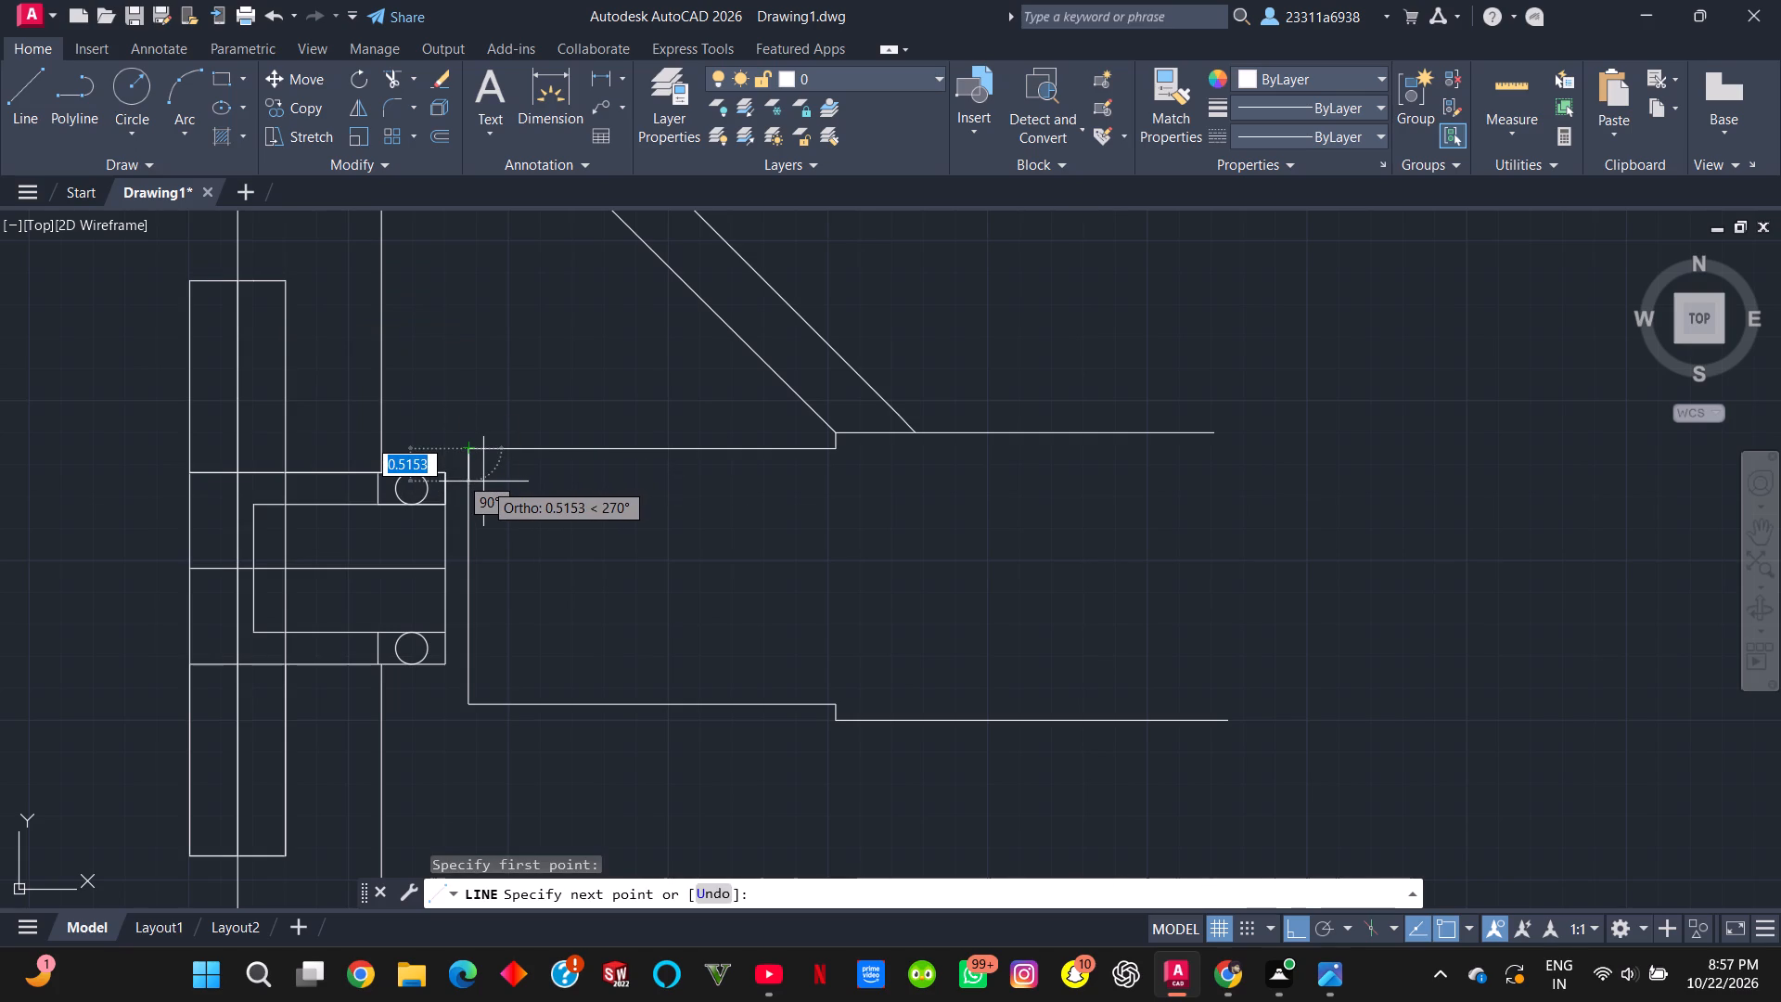
pyautogui.write('0.5')
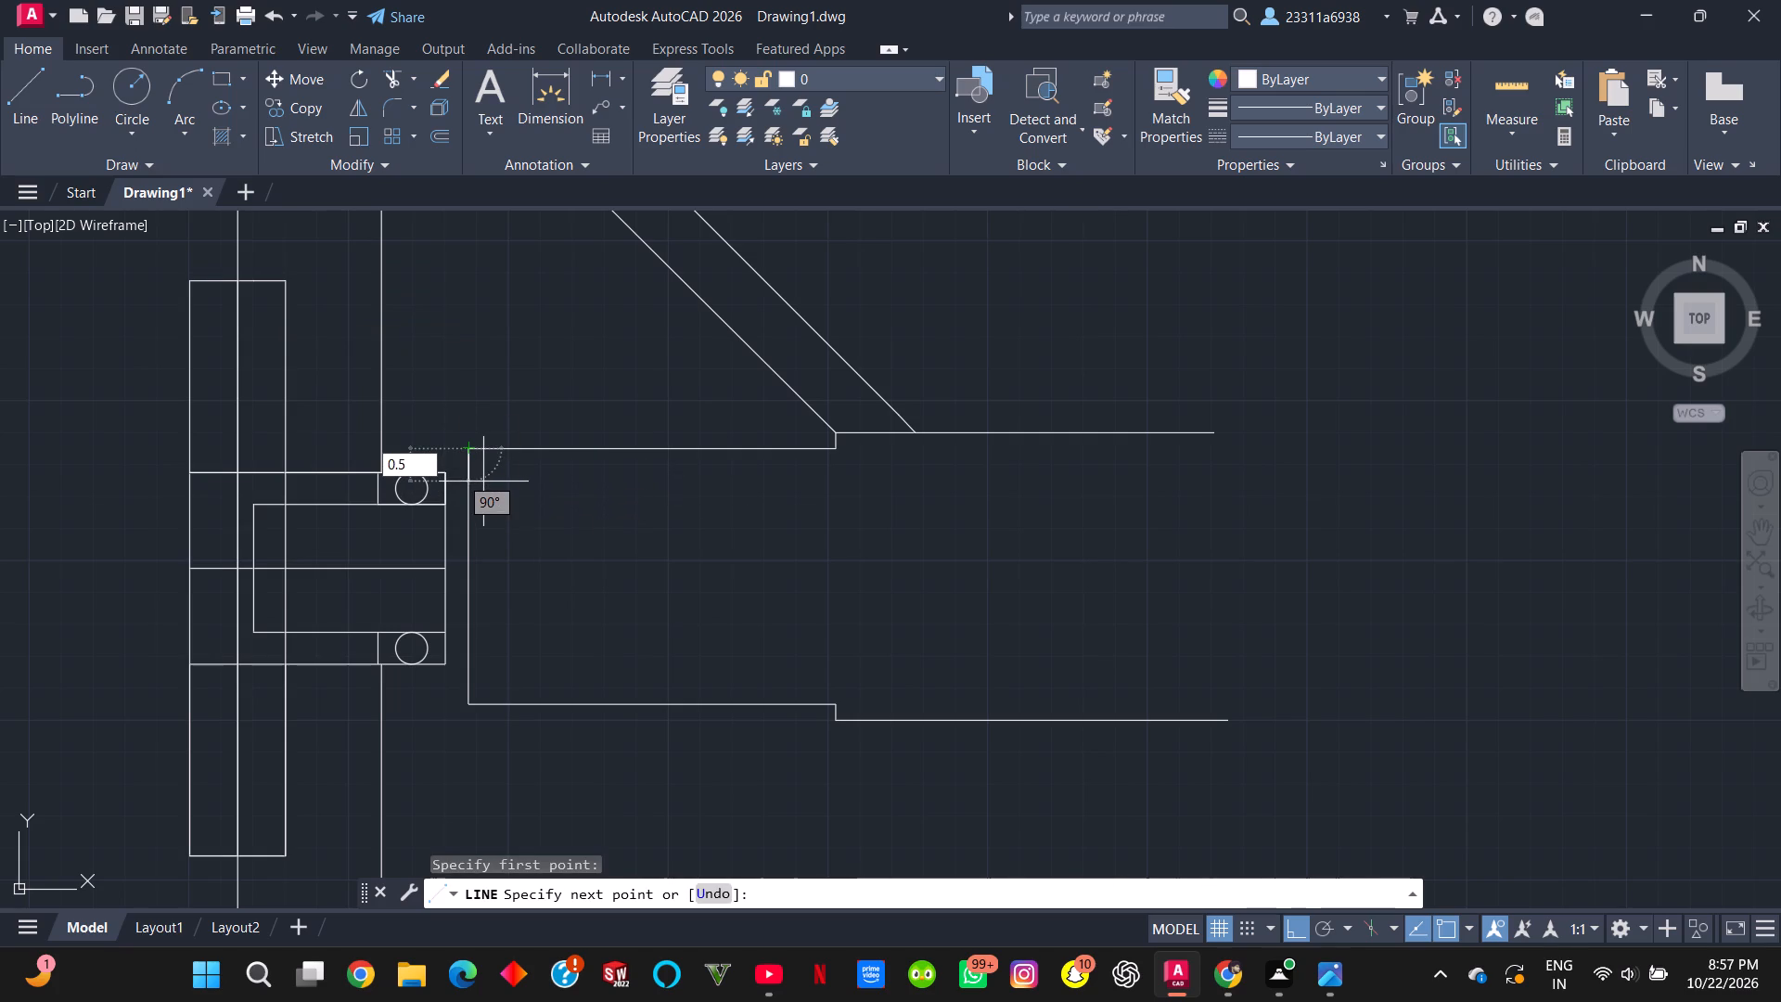
pyautogui.press('Return')
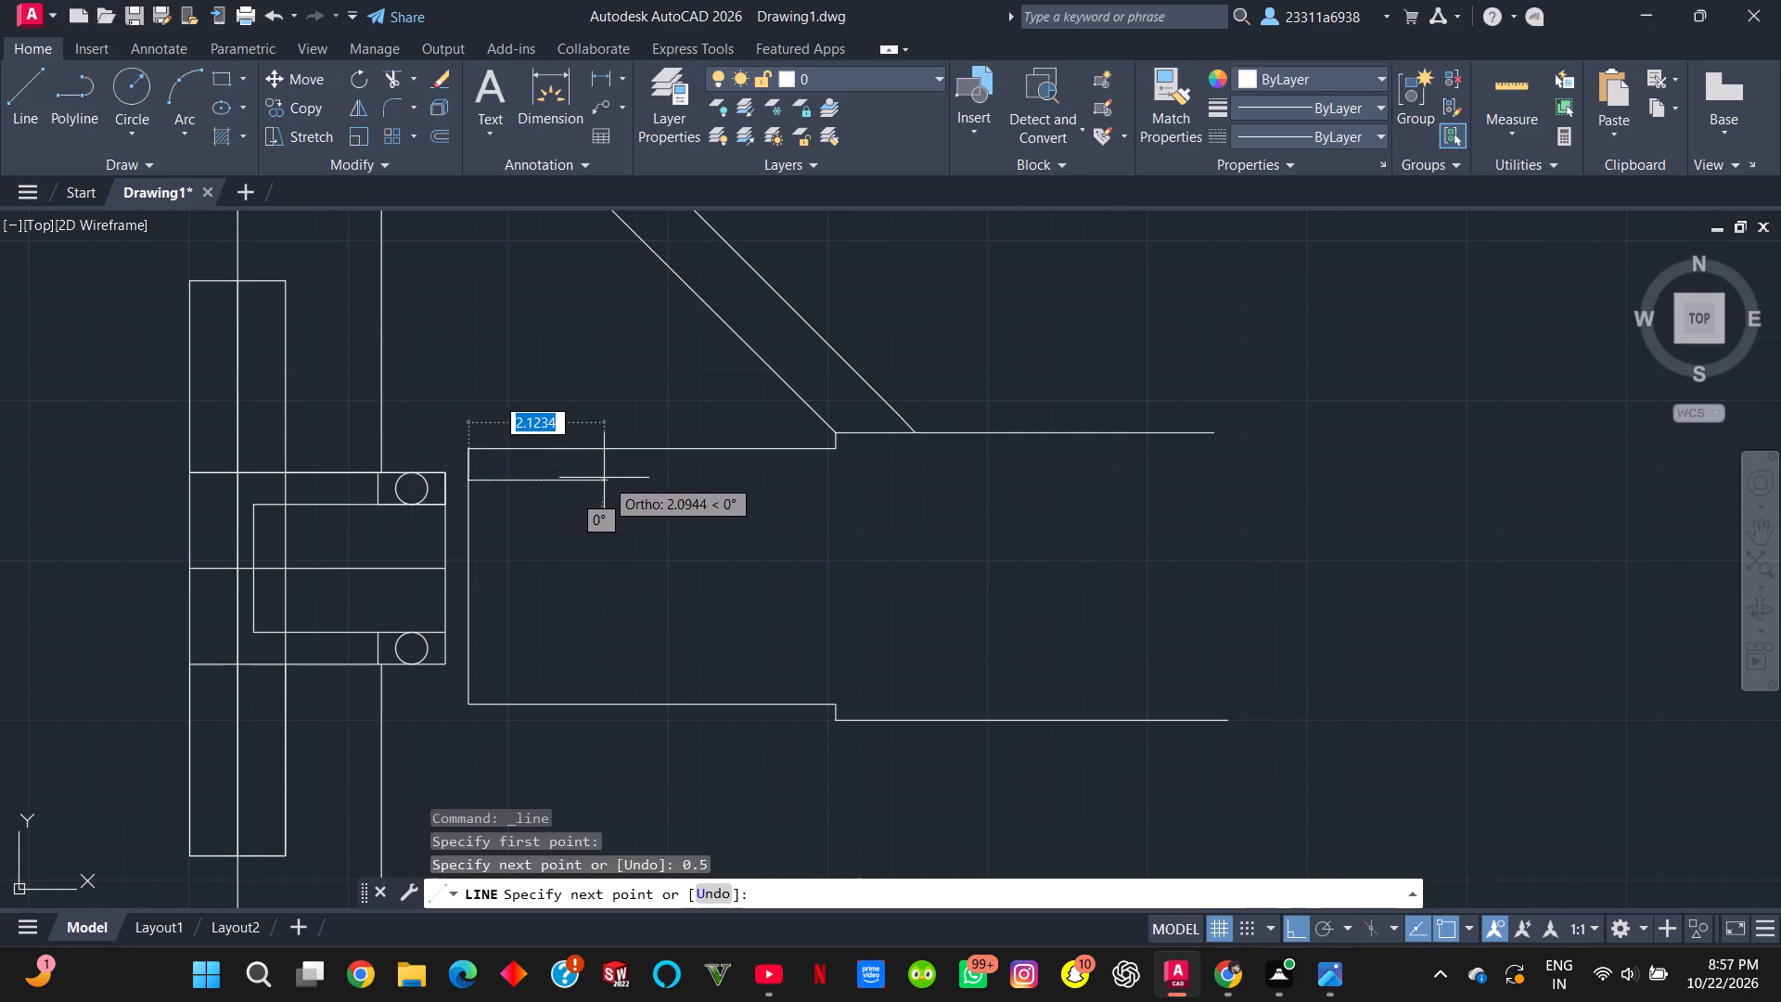
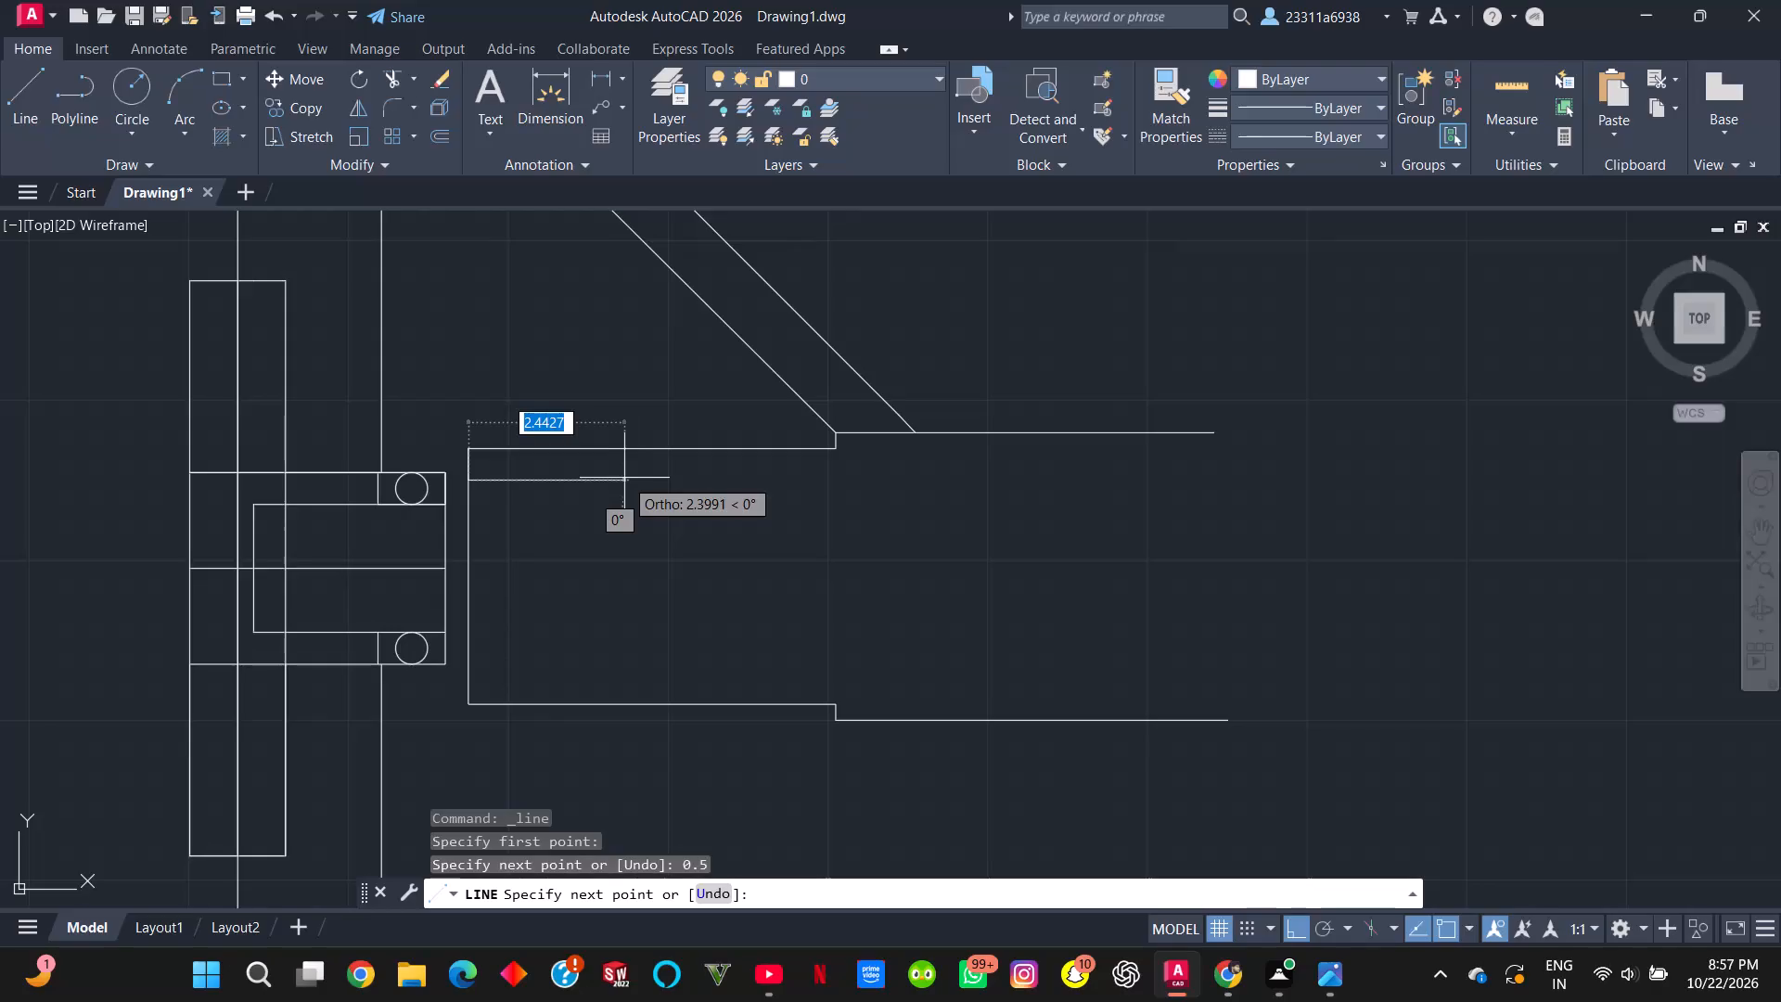
# Continue the inner line 2 units horizontally away from the profile, ending with a slant up to the outline's upper edge about 0.6 units further out.
pyautogui.press('2')
pyautogui.press('Return')
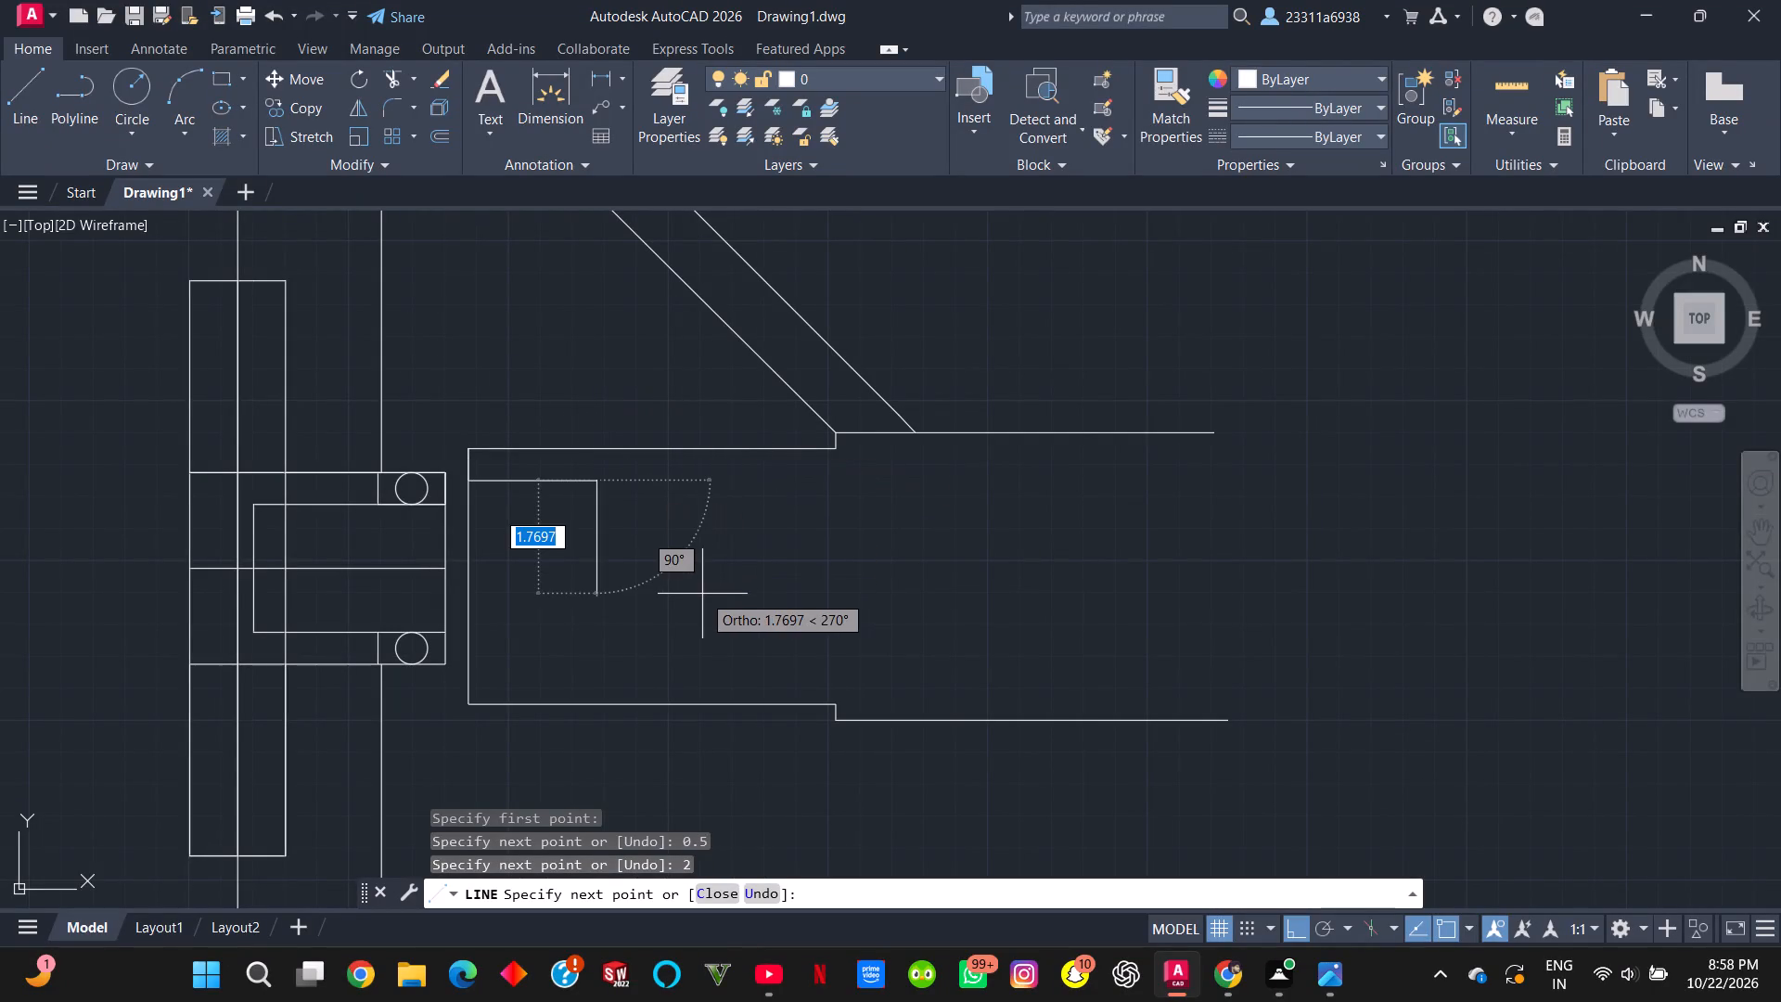
pyautogui.click(635, 449)
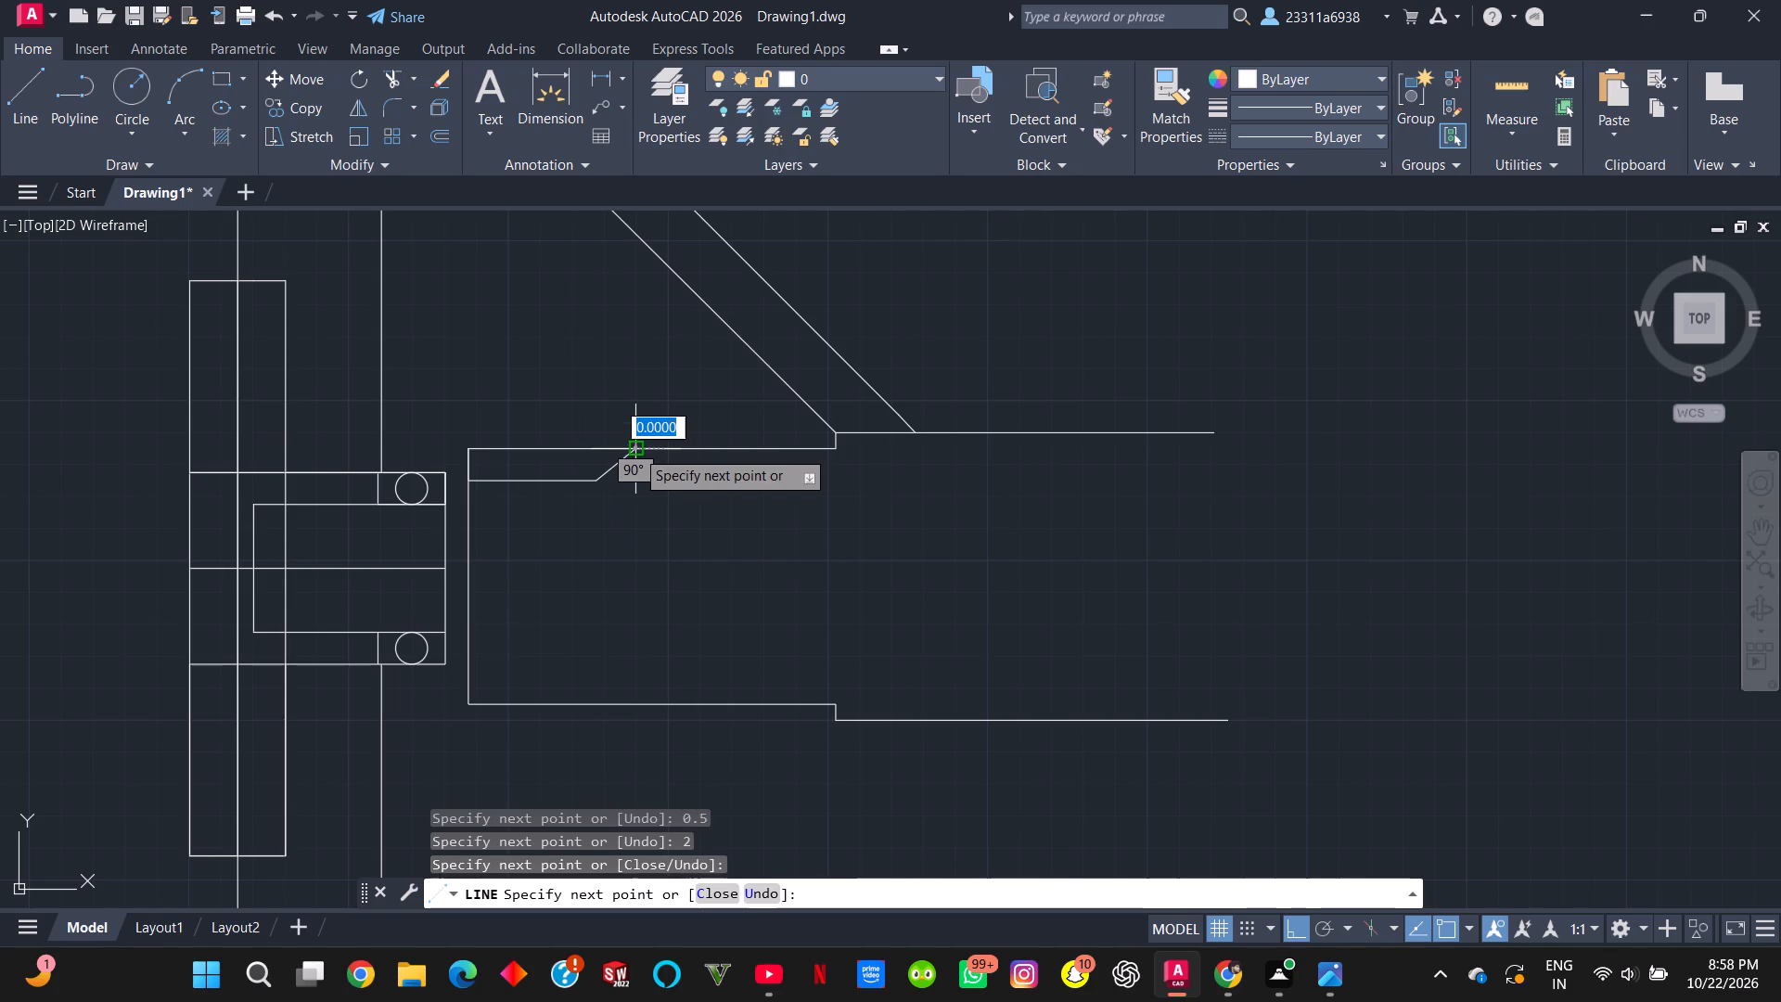
pyautogui.press('Escape')
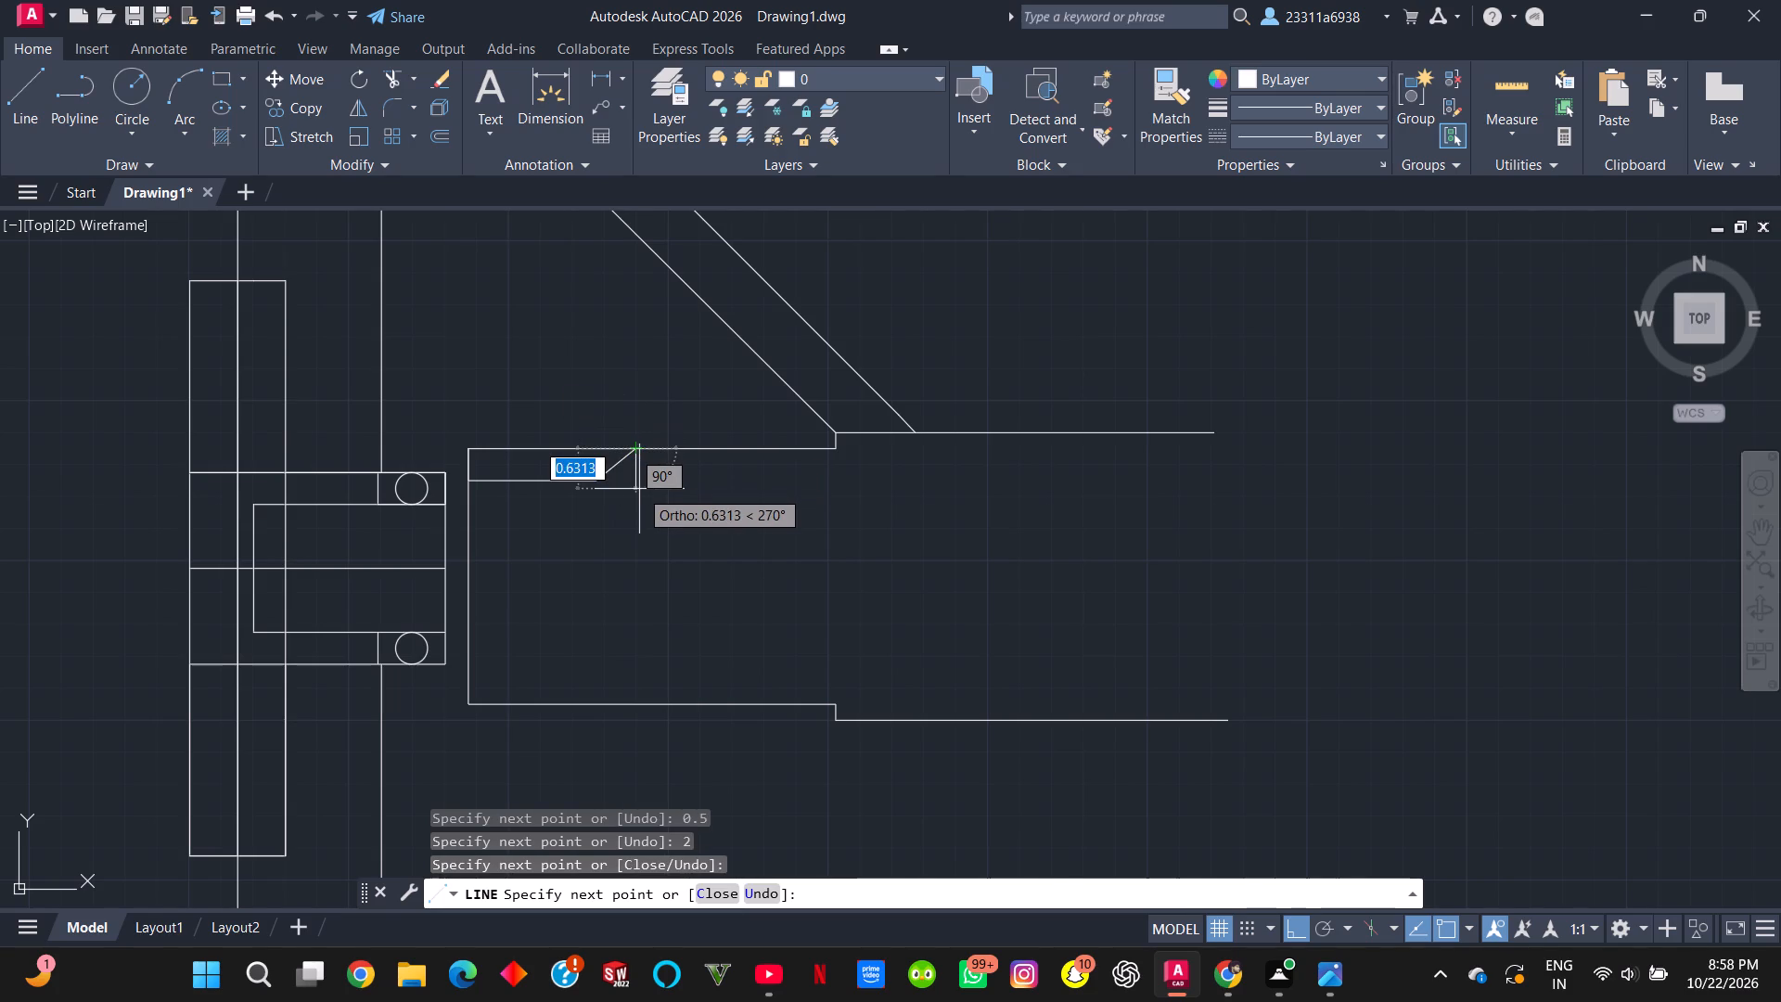
# Draw a line 0.5 units down from the first inner line's start, continuing about 2.6 units horizontally to below the slant's upper end.
pyautogui.doubleClick(37, 106)
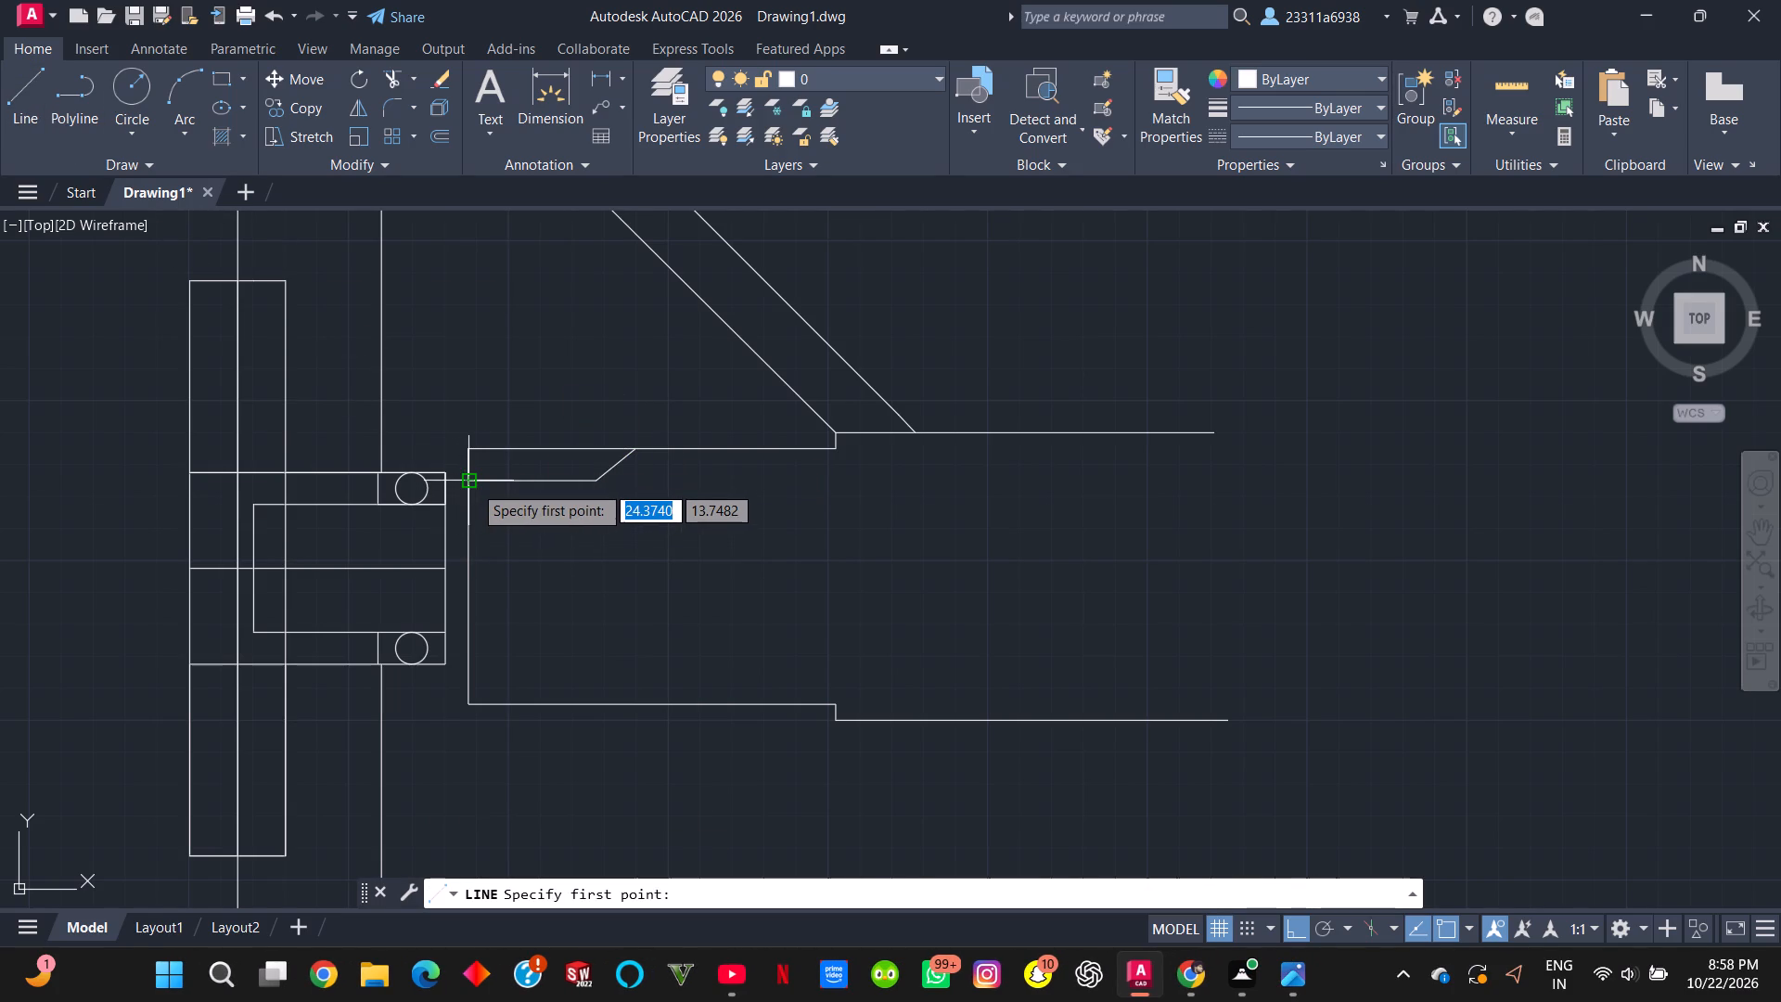
pyautogui.click(473, 484)
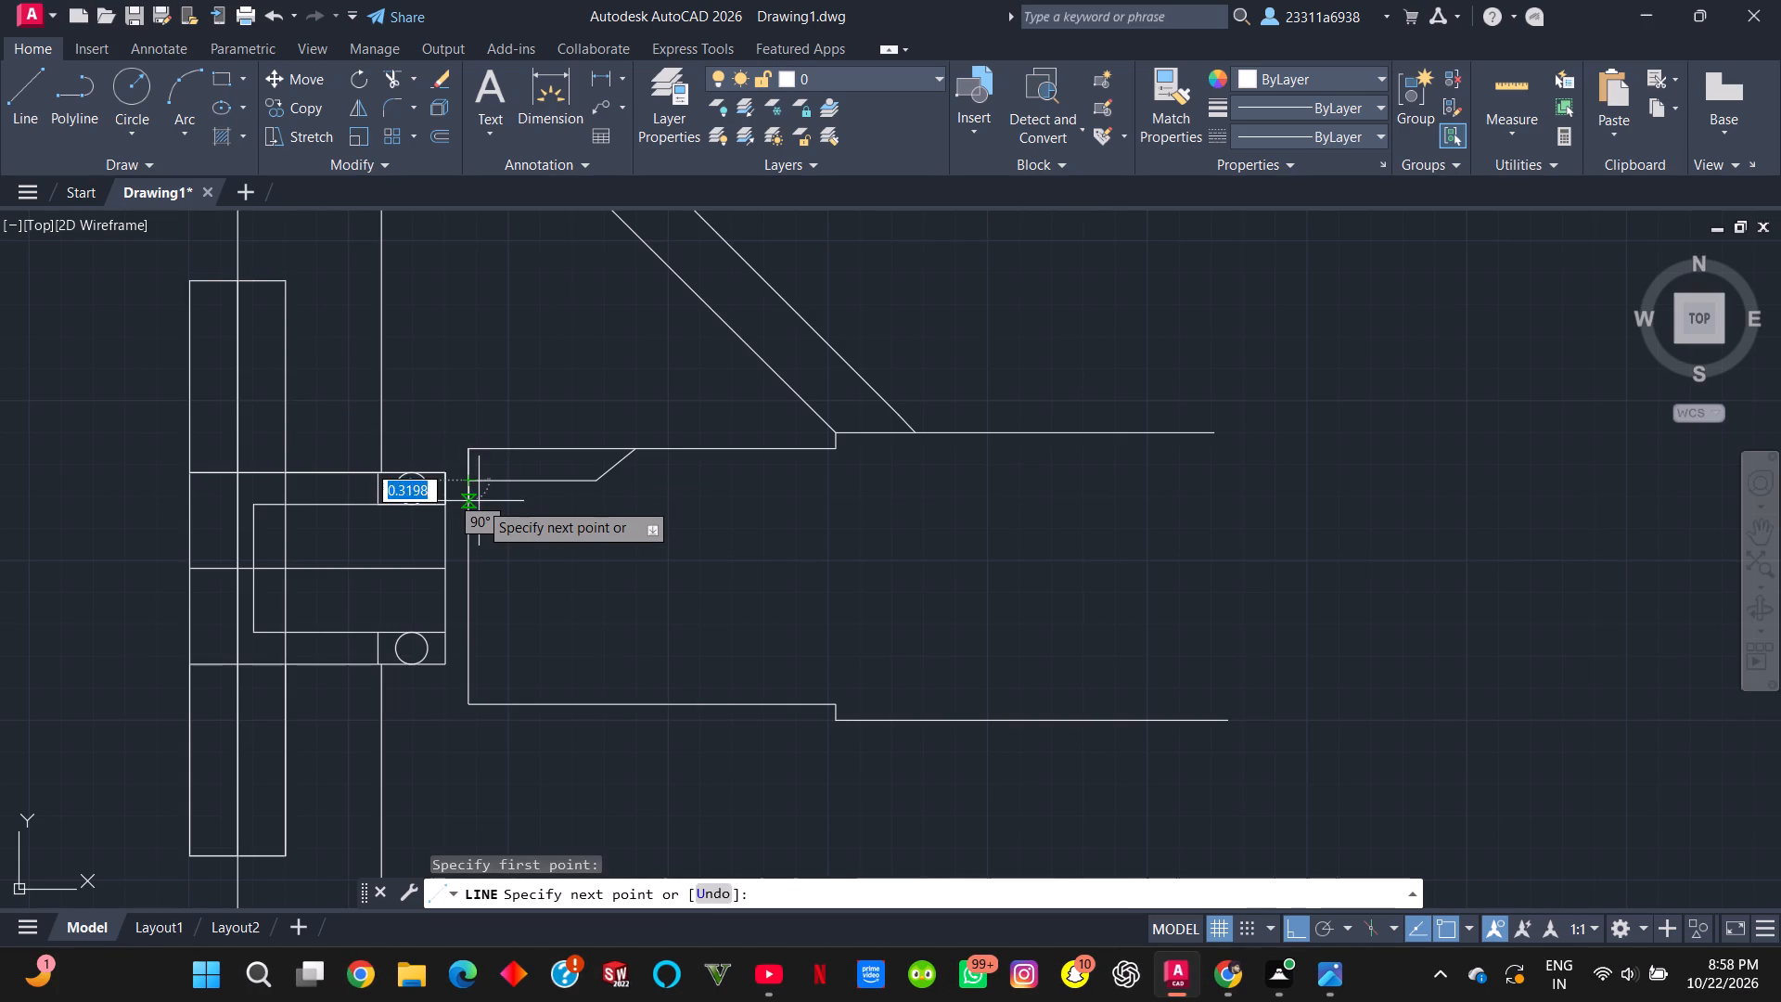
pyautogui.write('0.5')
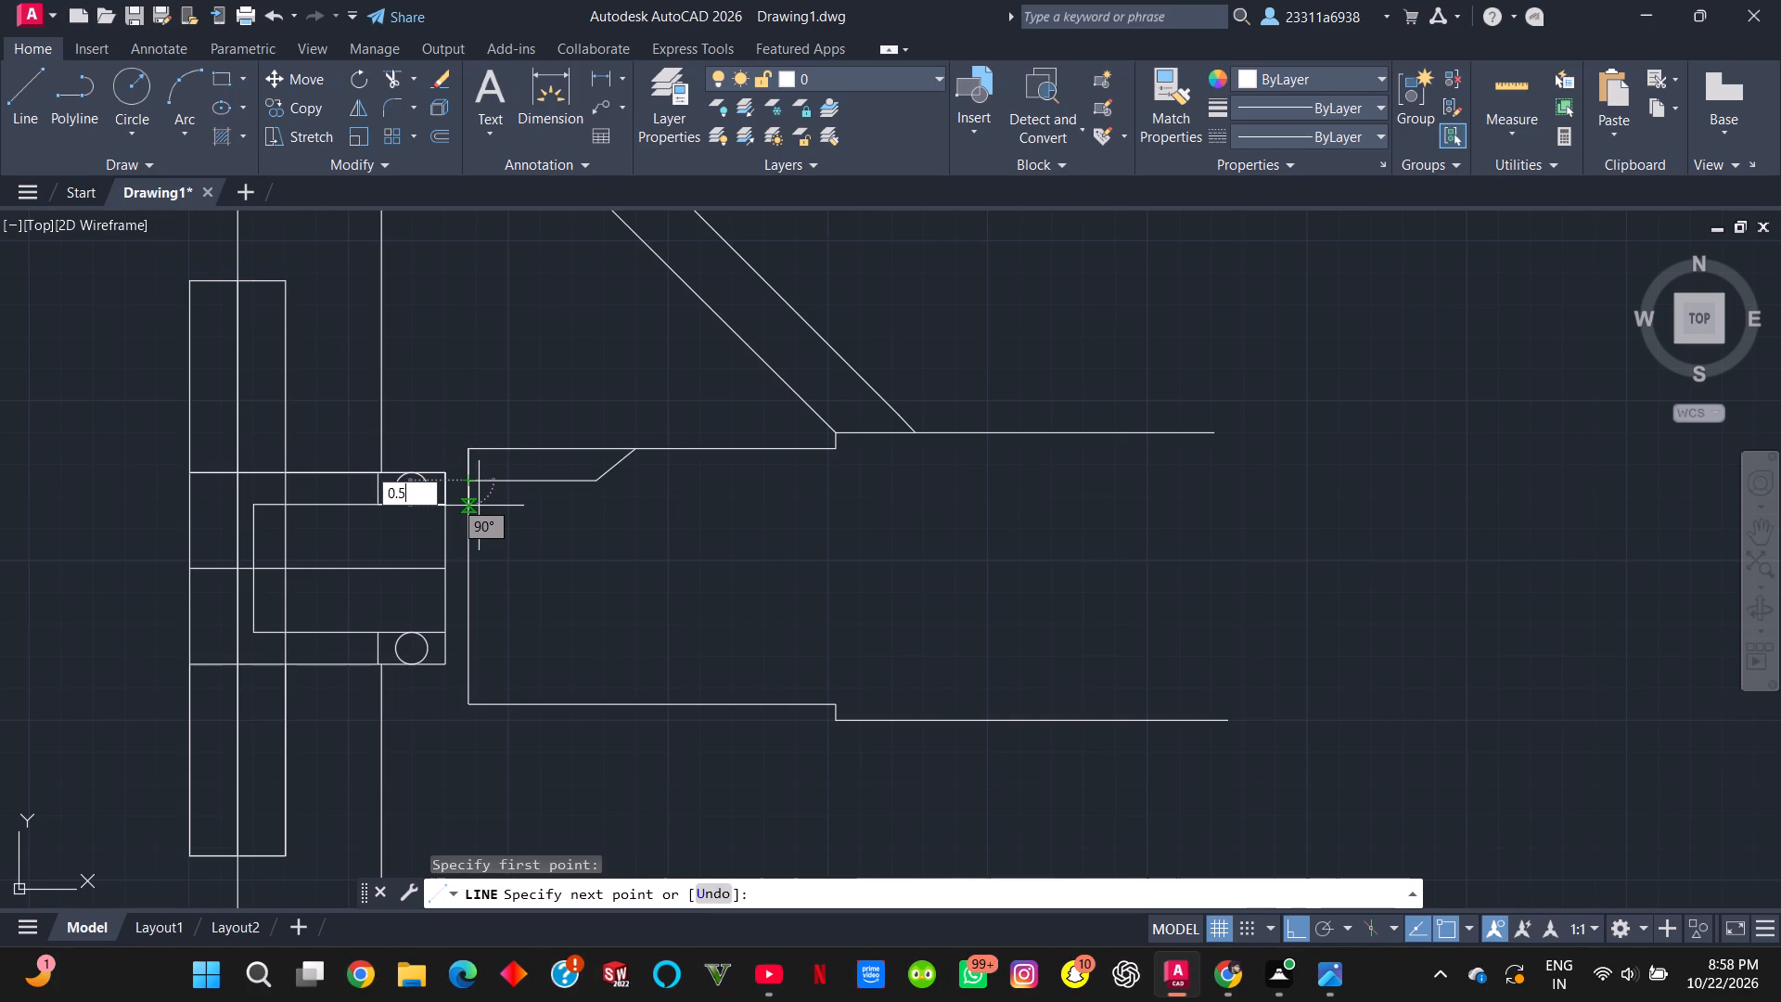
pyautogui.press('Return')
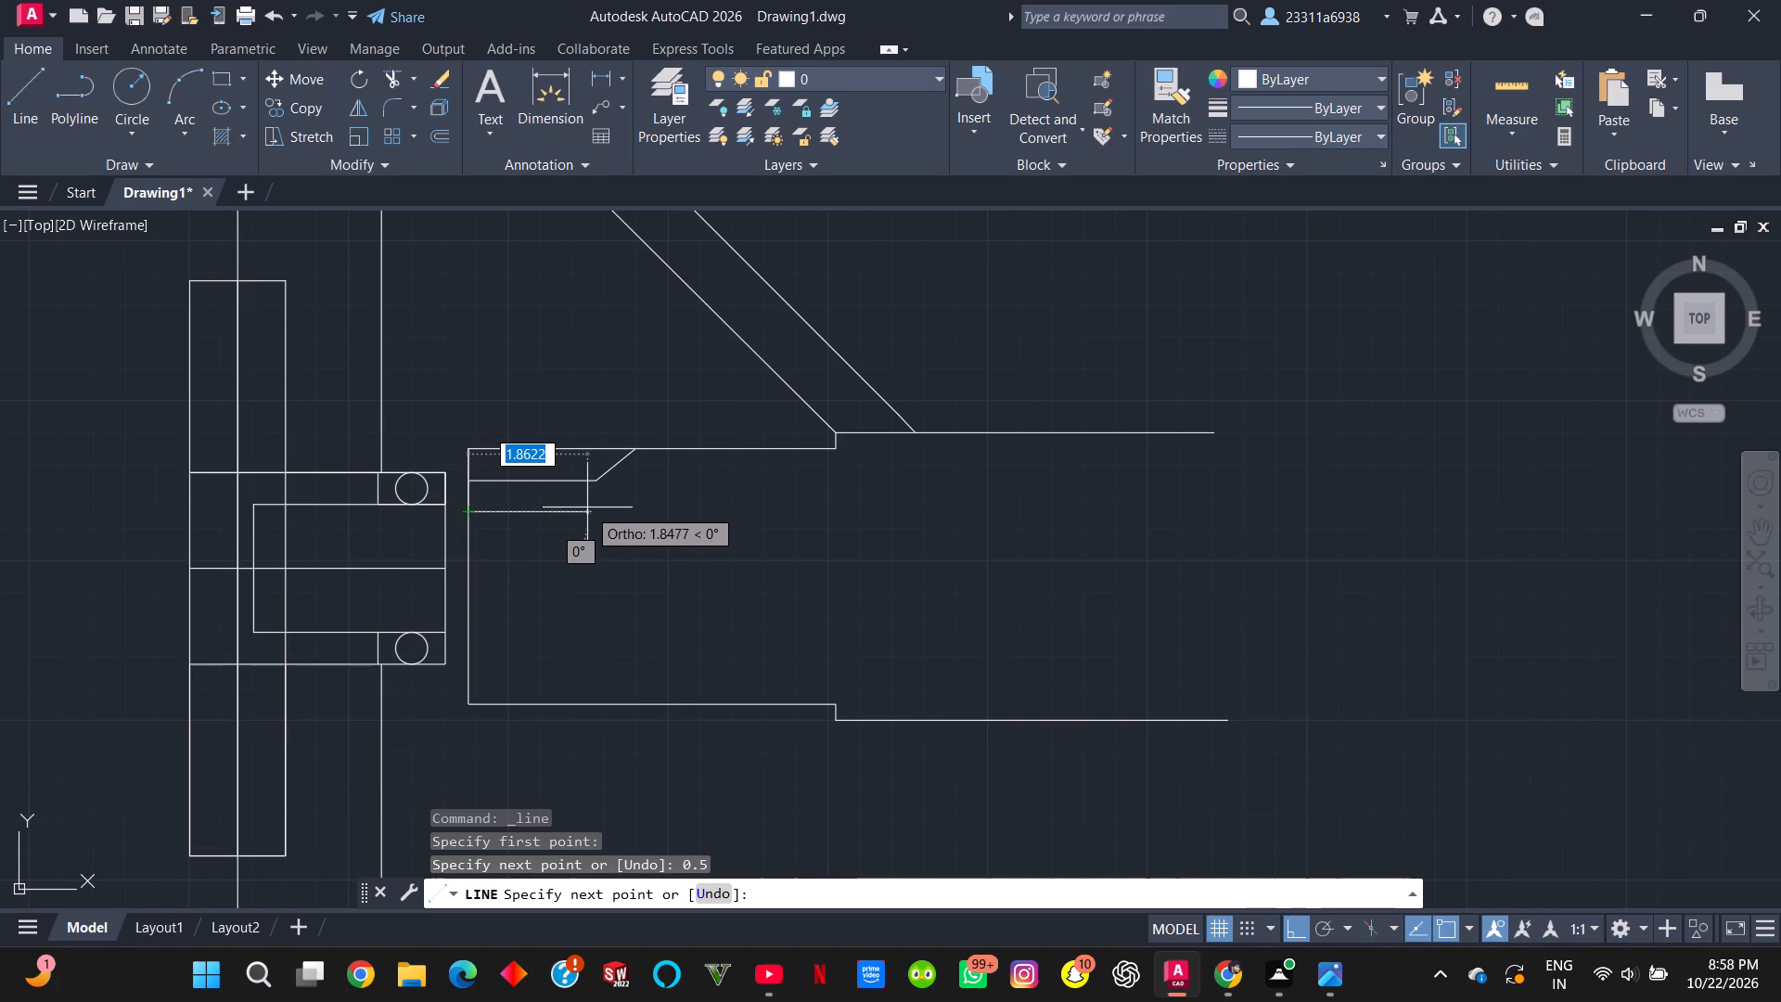
pyautogui.click(634, 491)
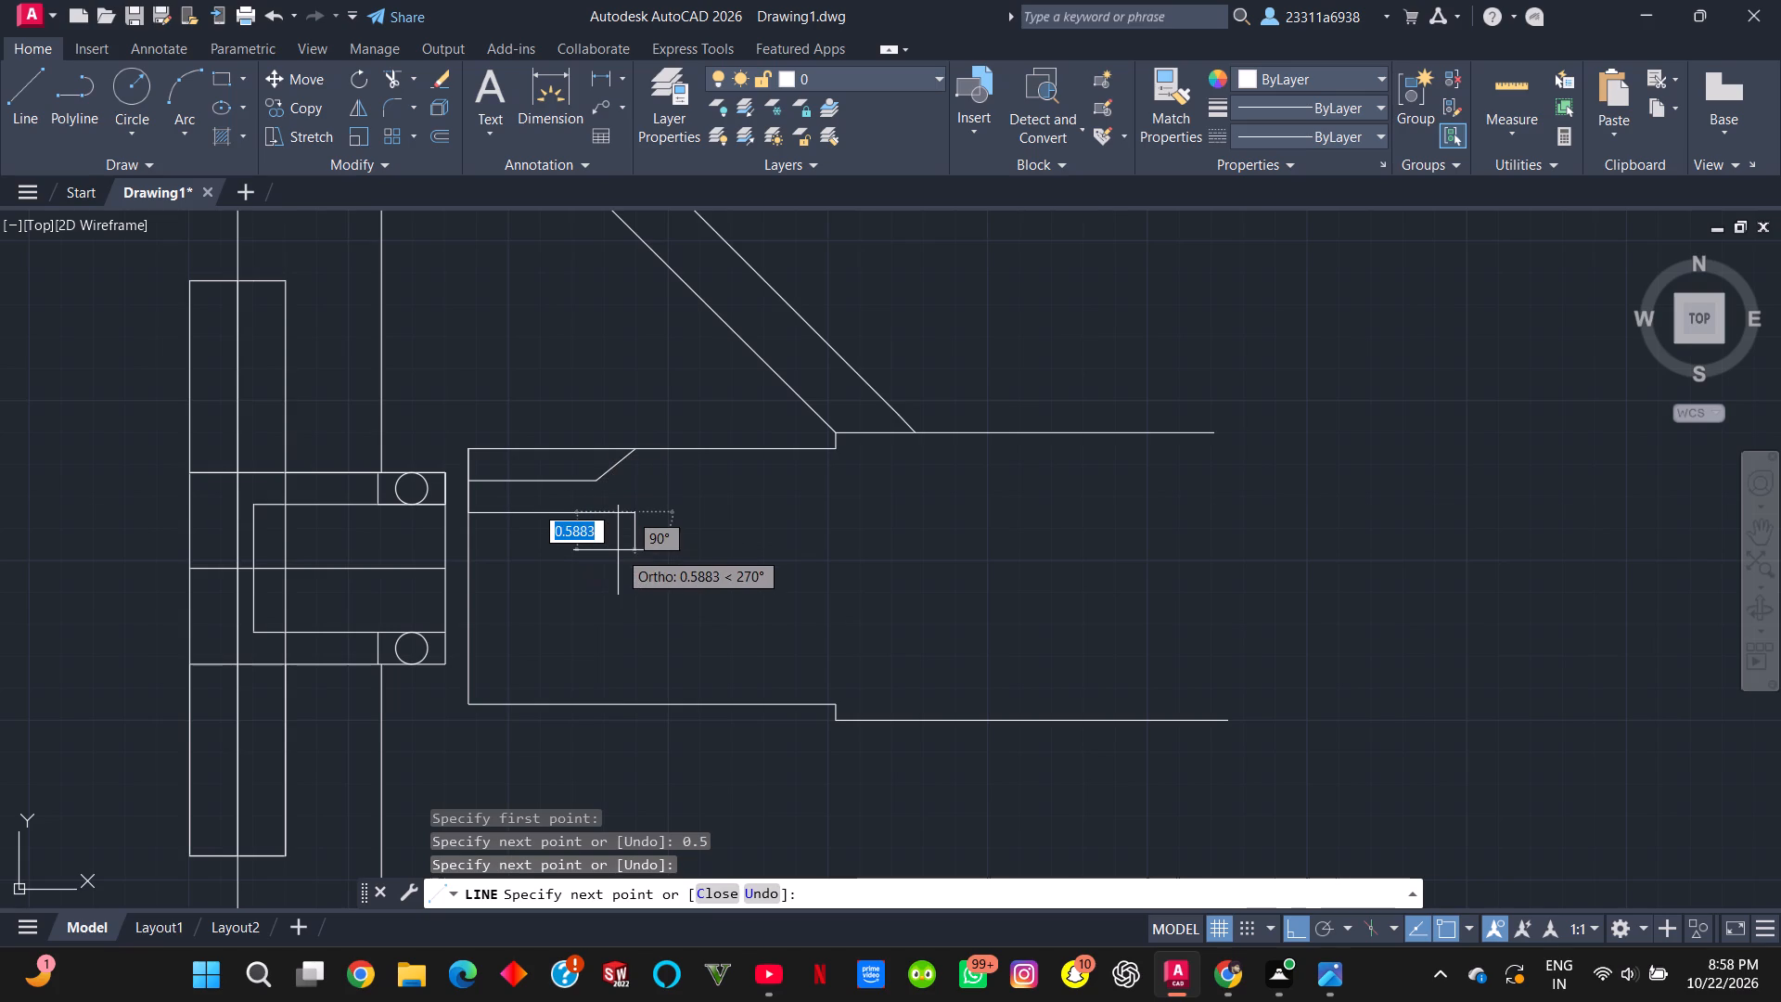
pyautogui.press('Escape')
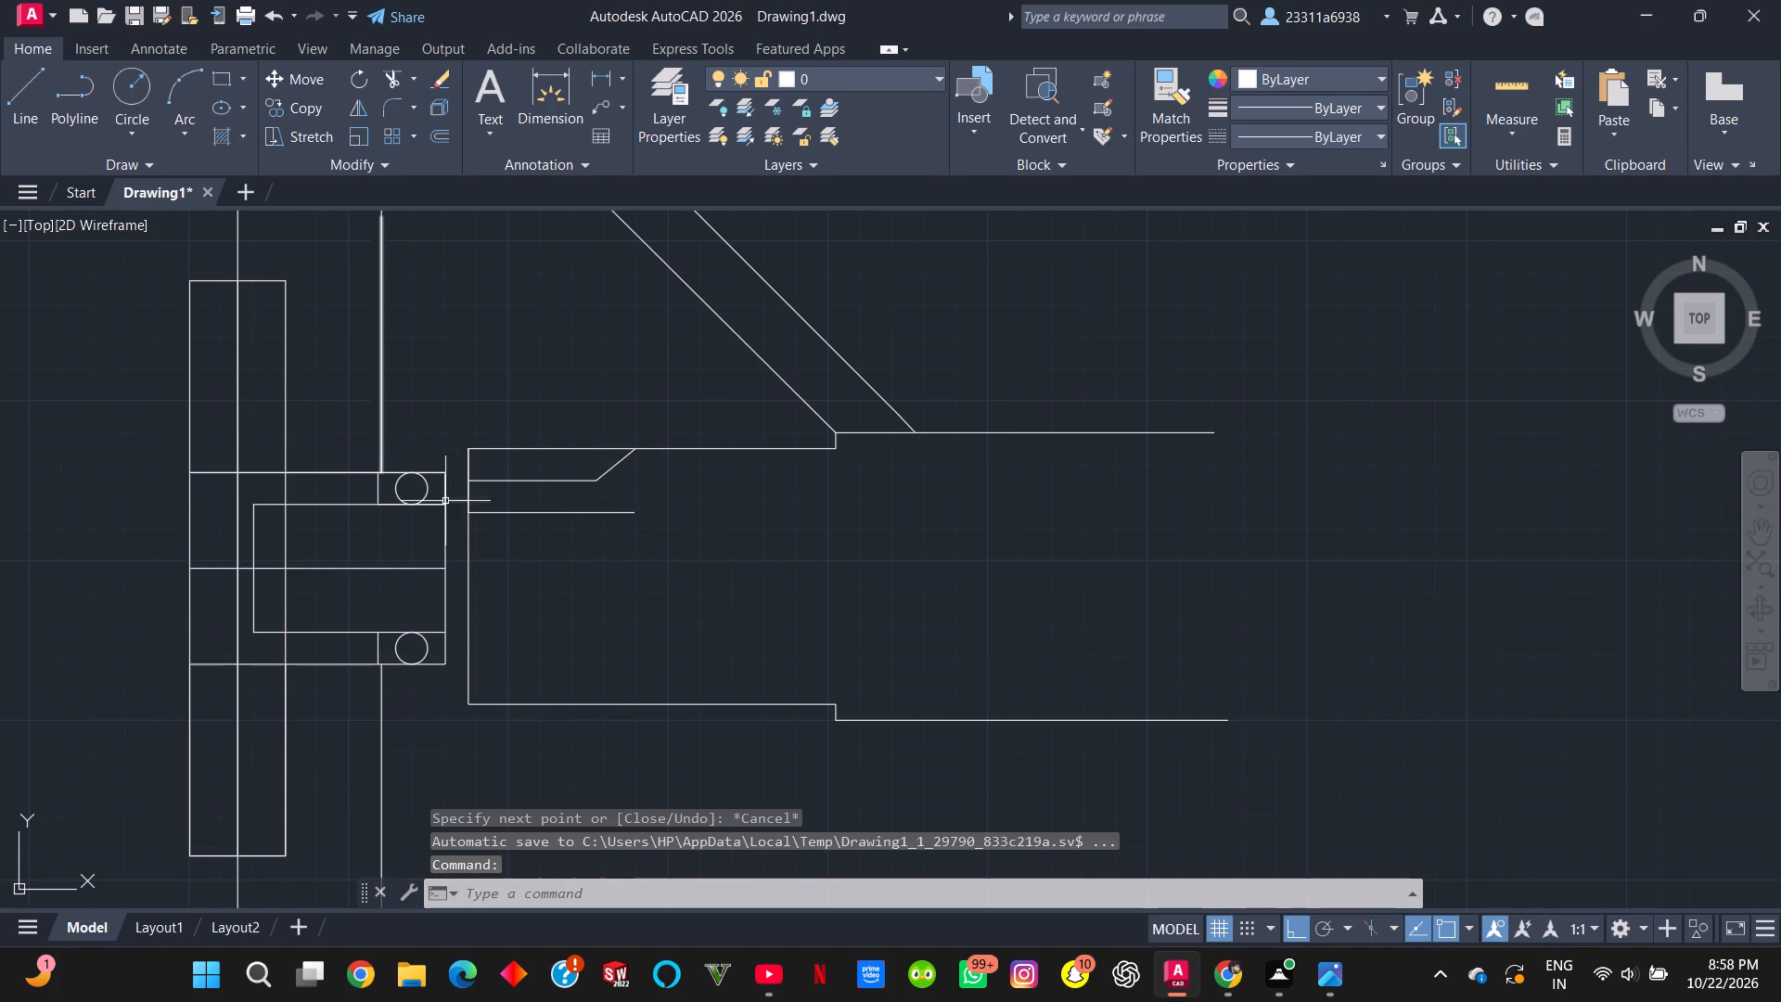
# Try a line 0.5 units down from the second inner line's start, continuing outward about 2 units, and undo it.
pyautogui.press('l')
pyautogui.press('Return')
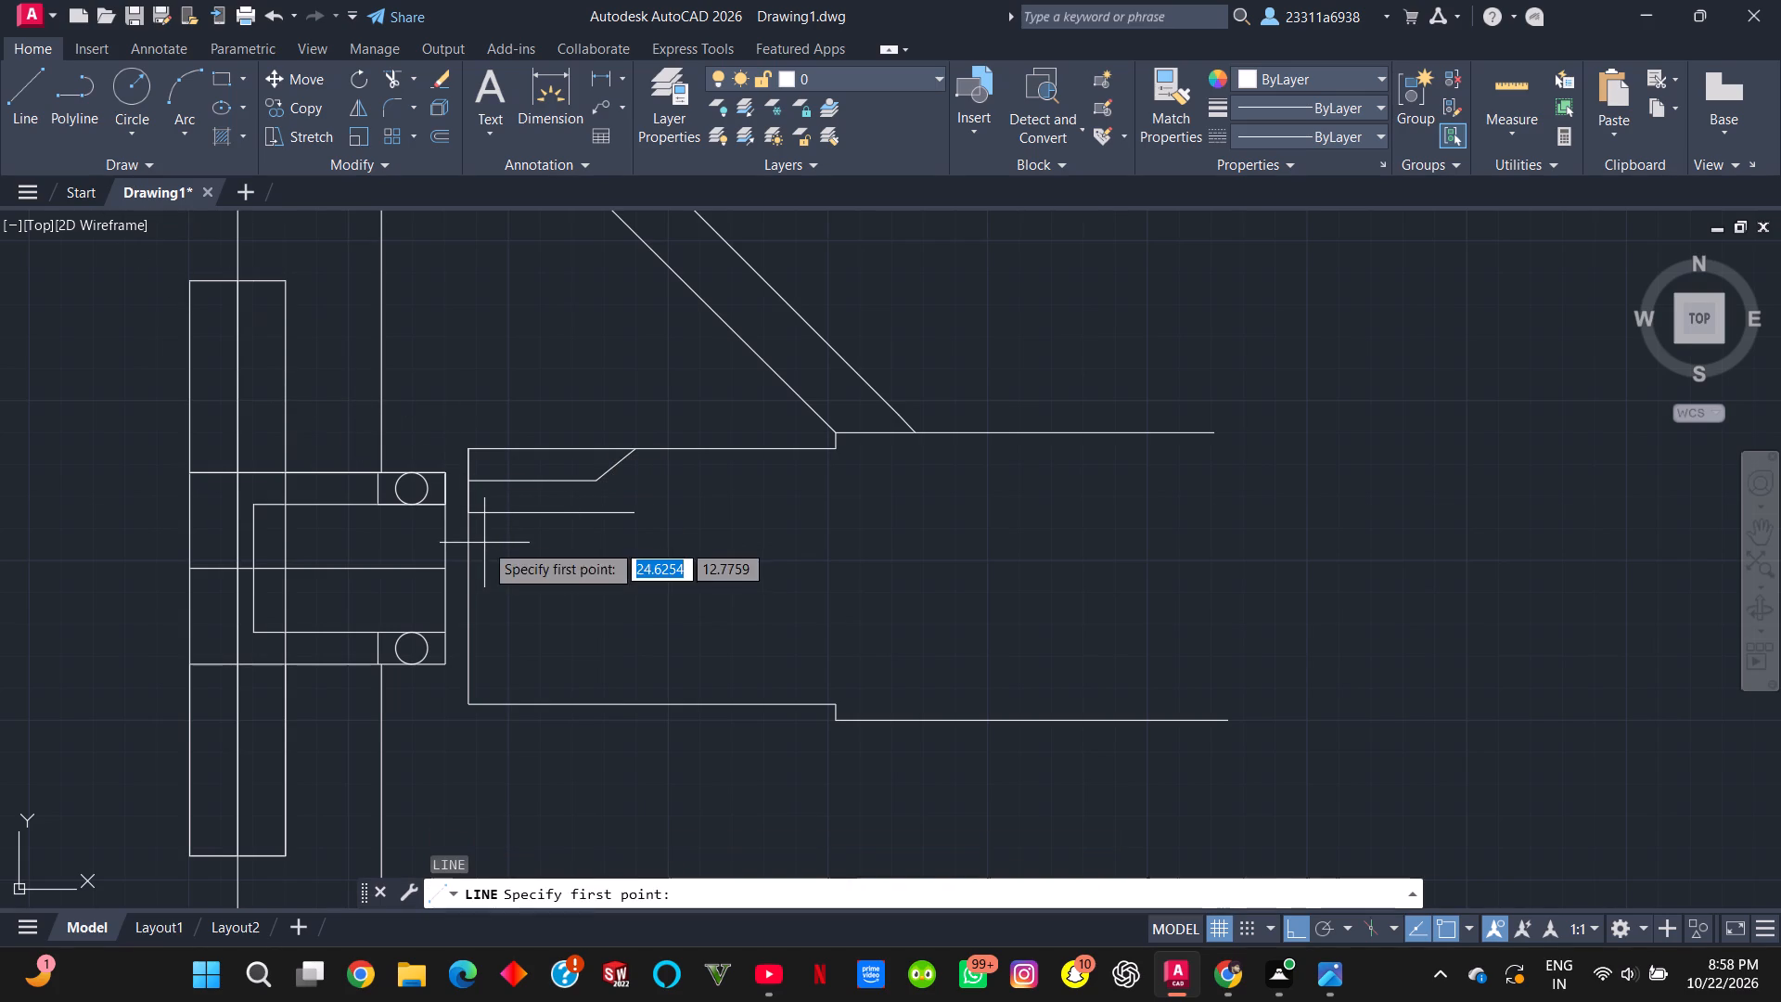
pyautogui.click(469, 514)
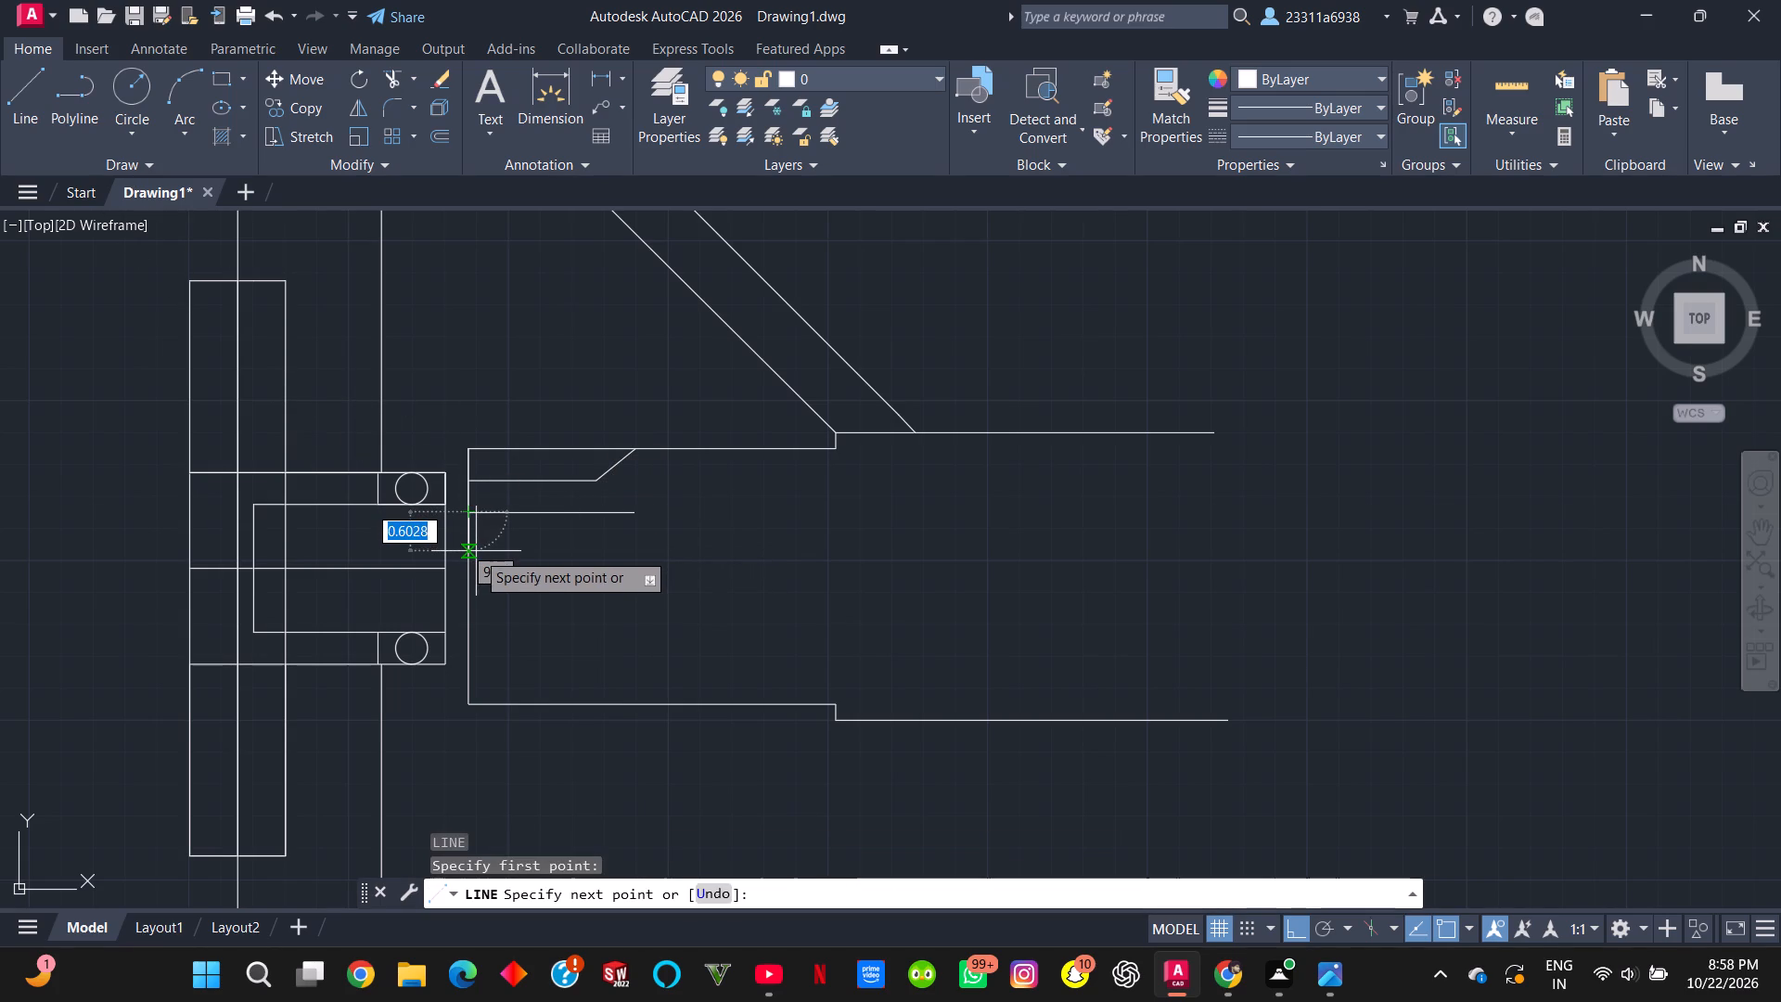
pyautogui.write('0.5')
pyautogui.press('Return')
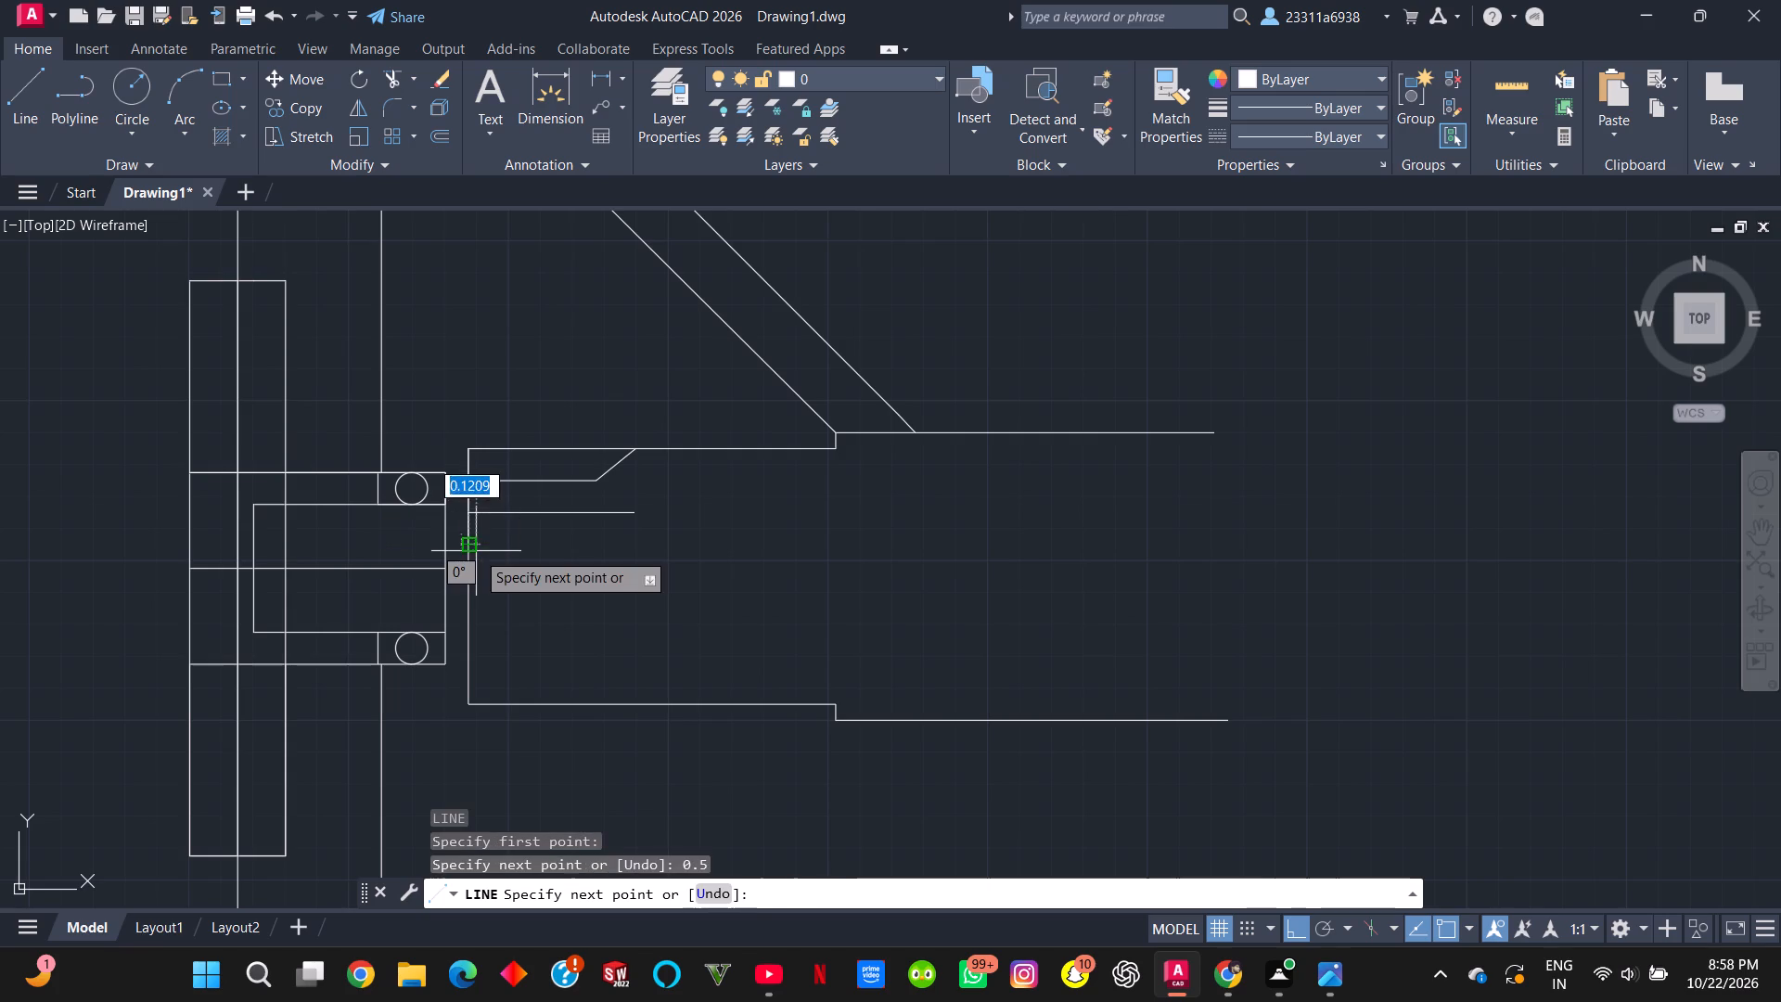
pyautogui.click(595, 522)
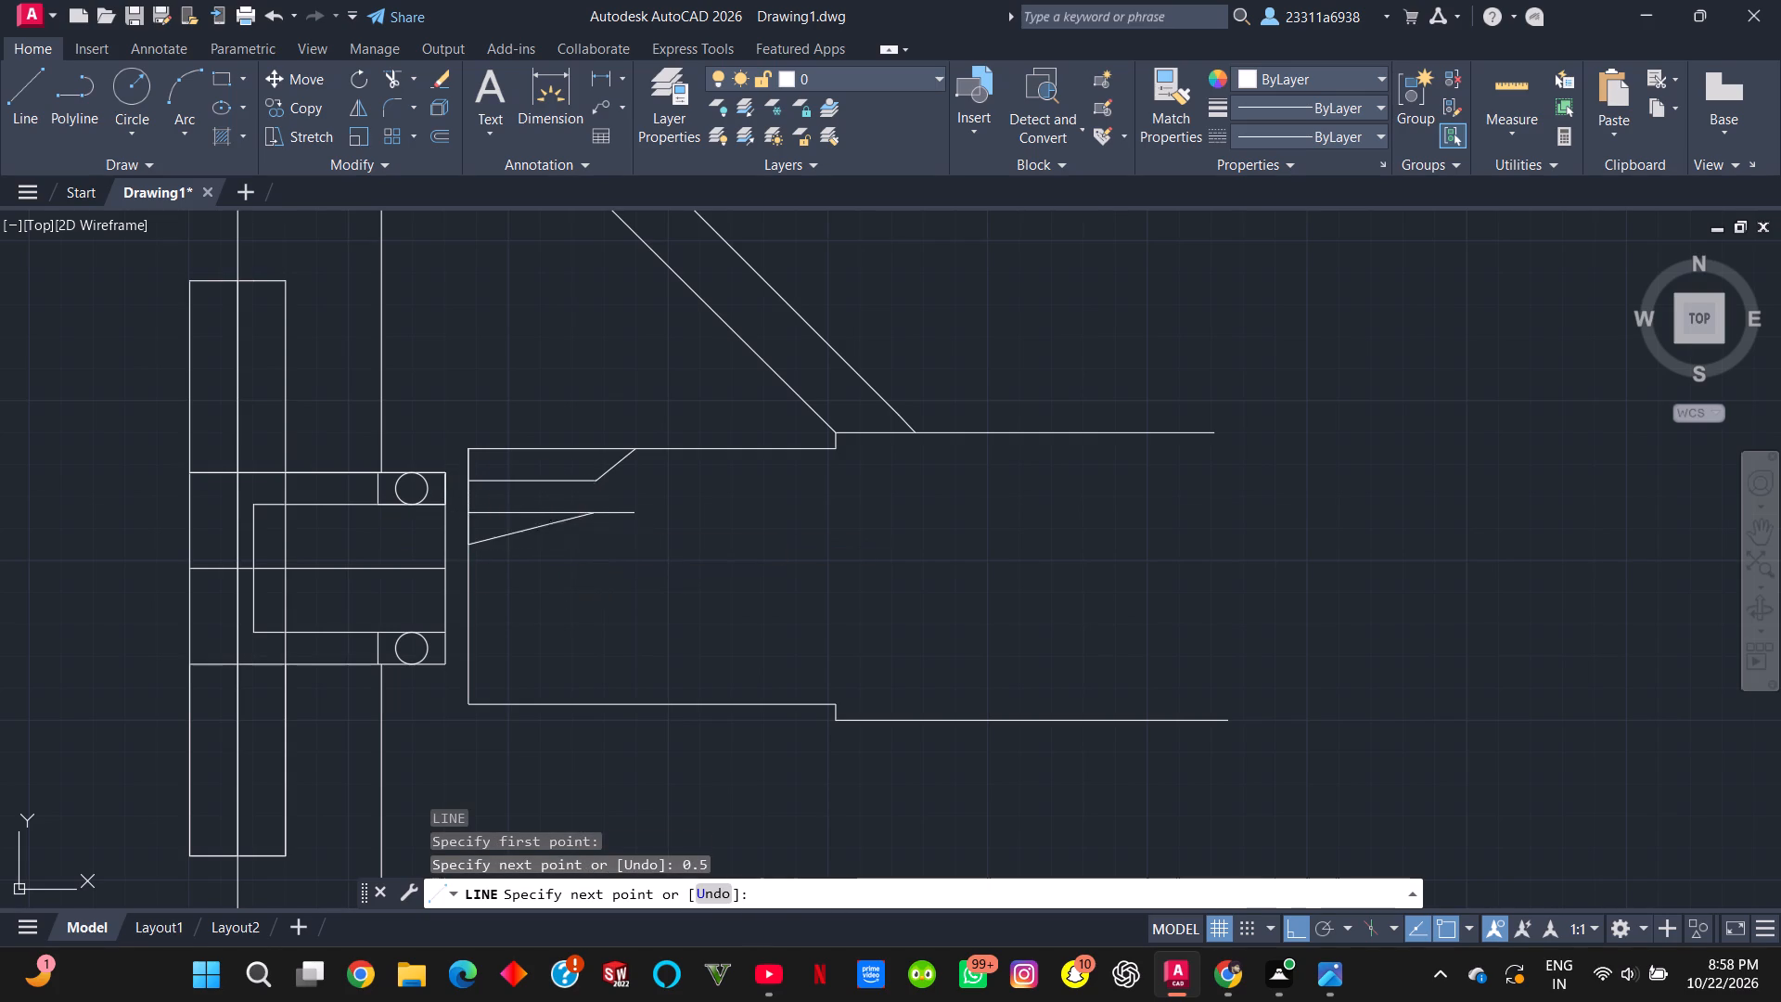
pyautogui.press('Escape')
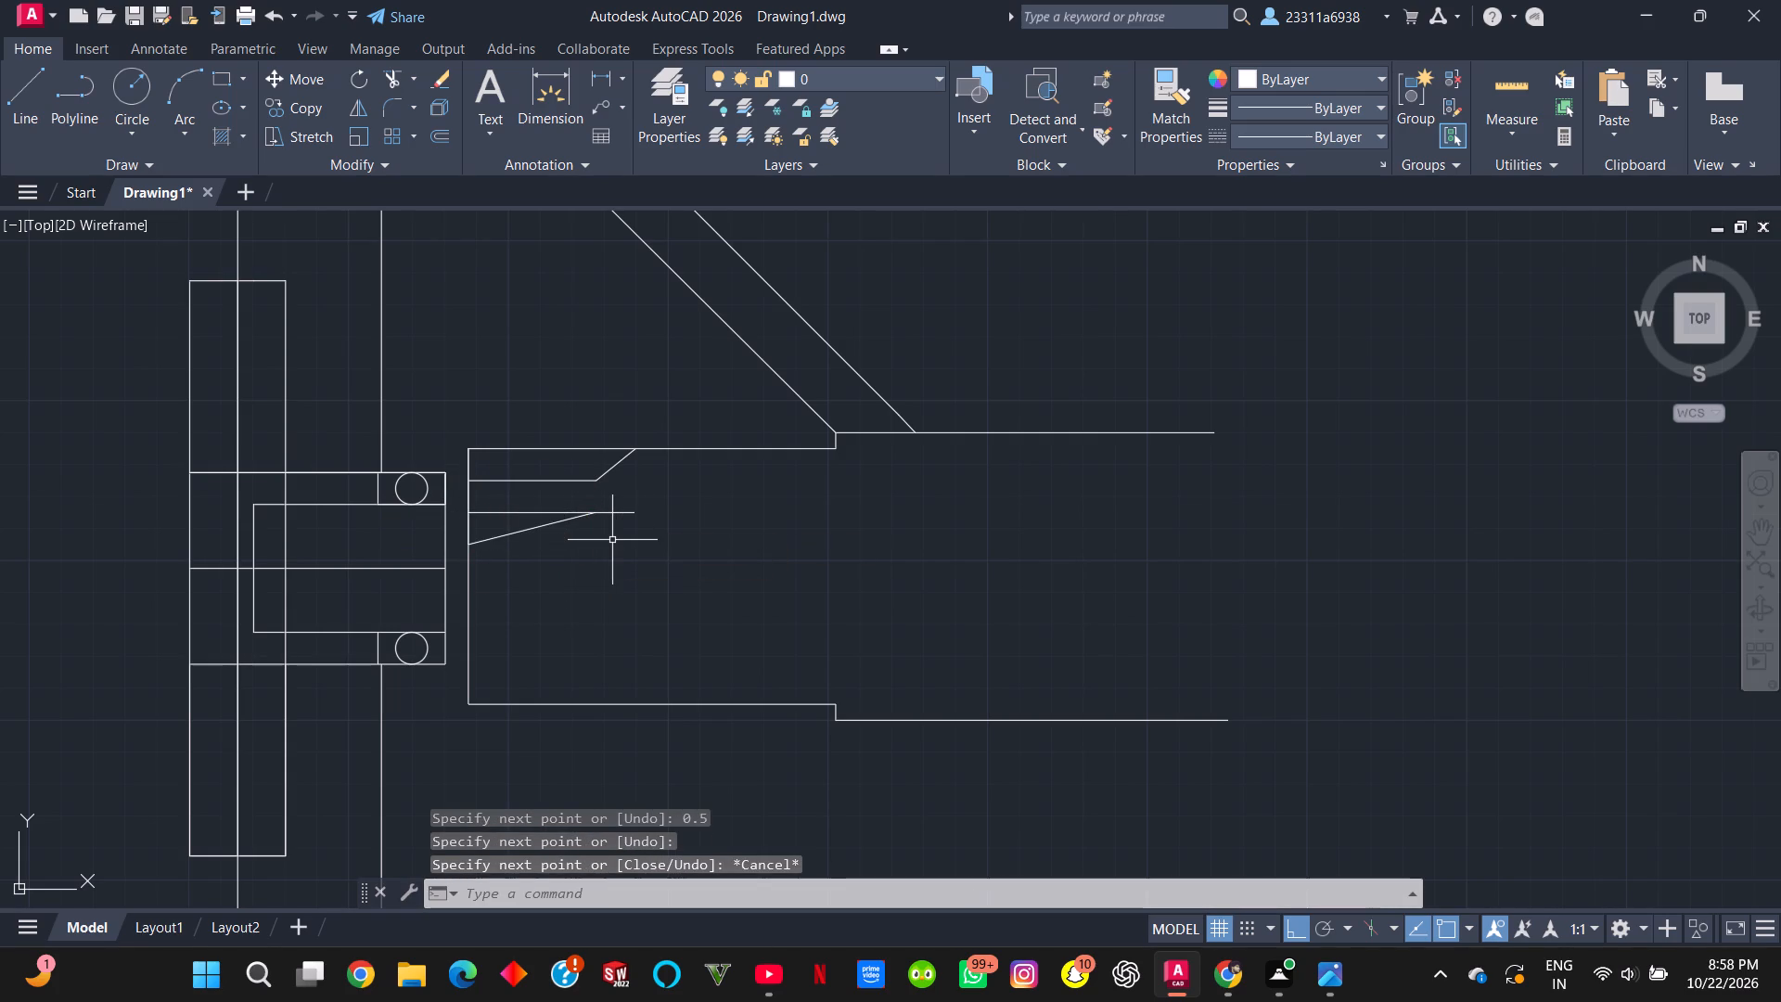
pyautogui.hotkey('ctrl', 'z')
# Draw a line from the second inner line's start 0.5 units down, about 2 units horizontally outward, and slanting up to that line's free end.
pyautogui.click(27, 75)
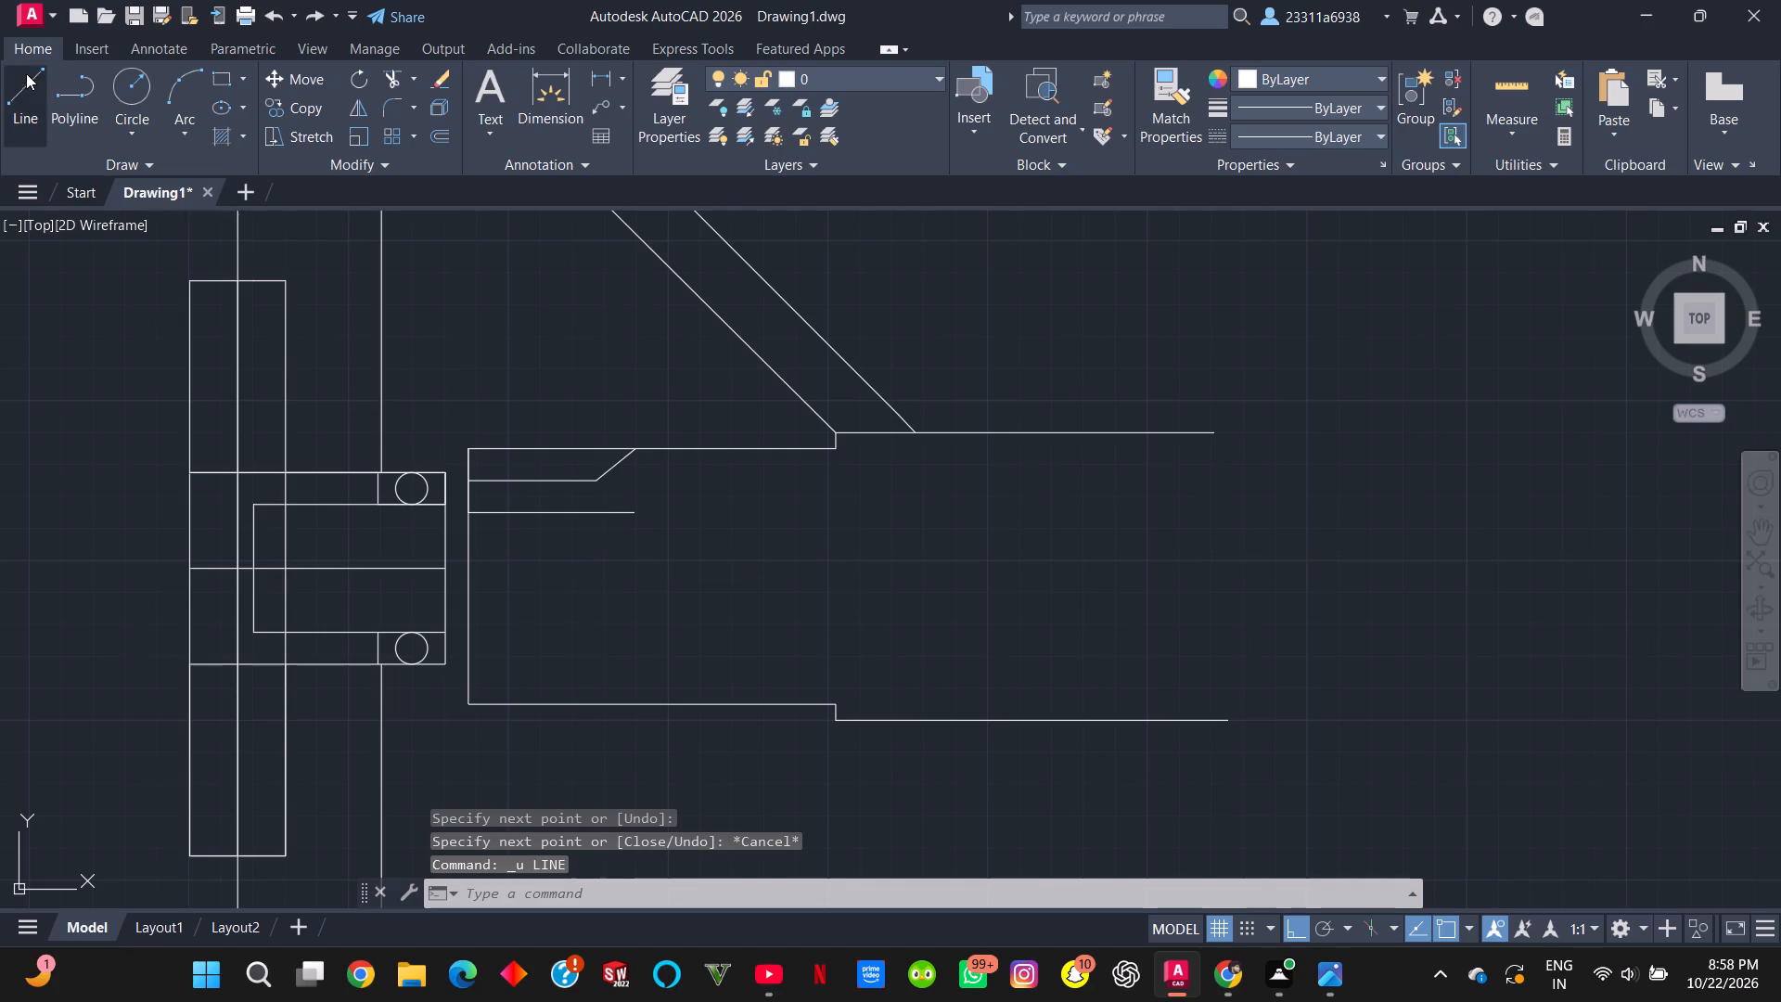
pyautogui.click(470, 513)
pyautogui.write('0.5')
pyautogui.press('Return')
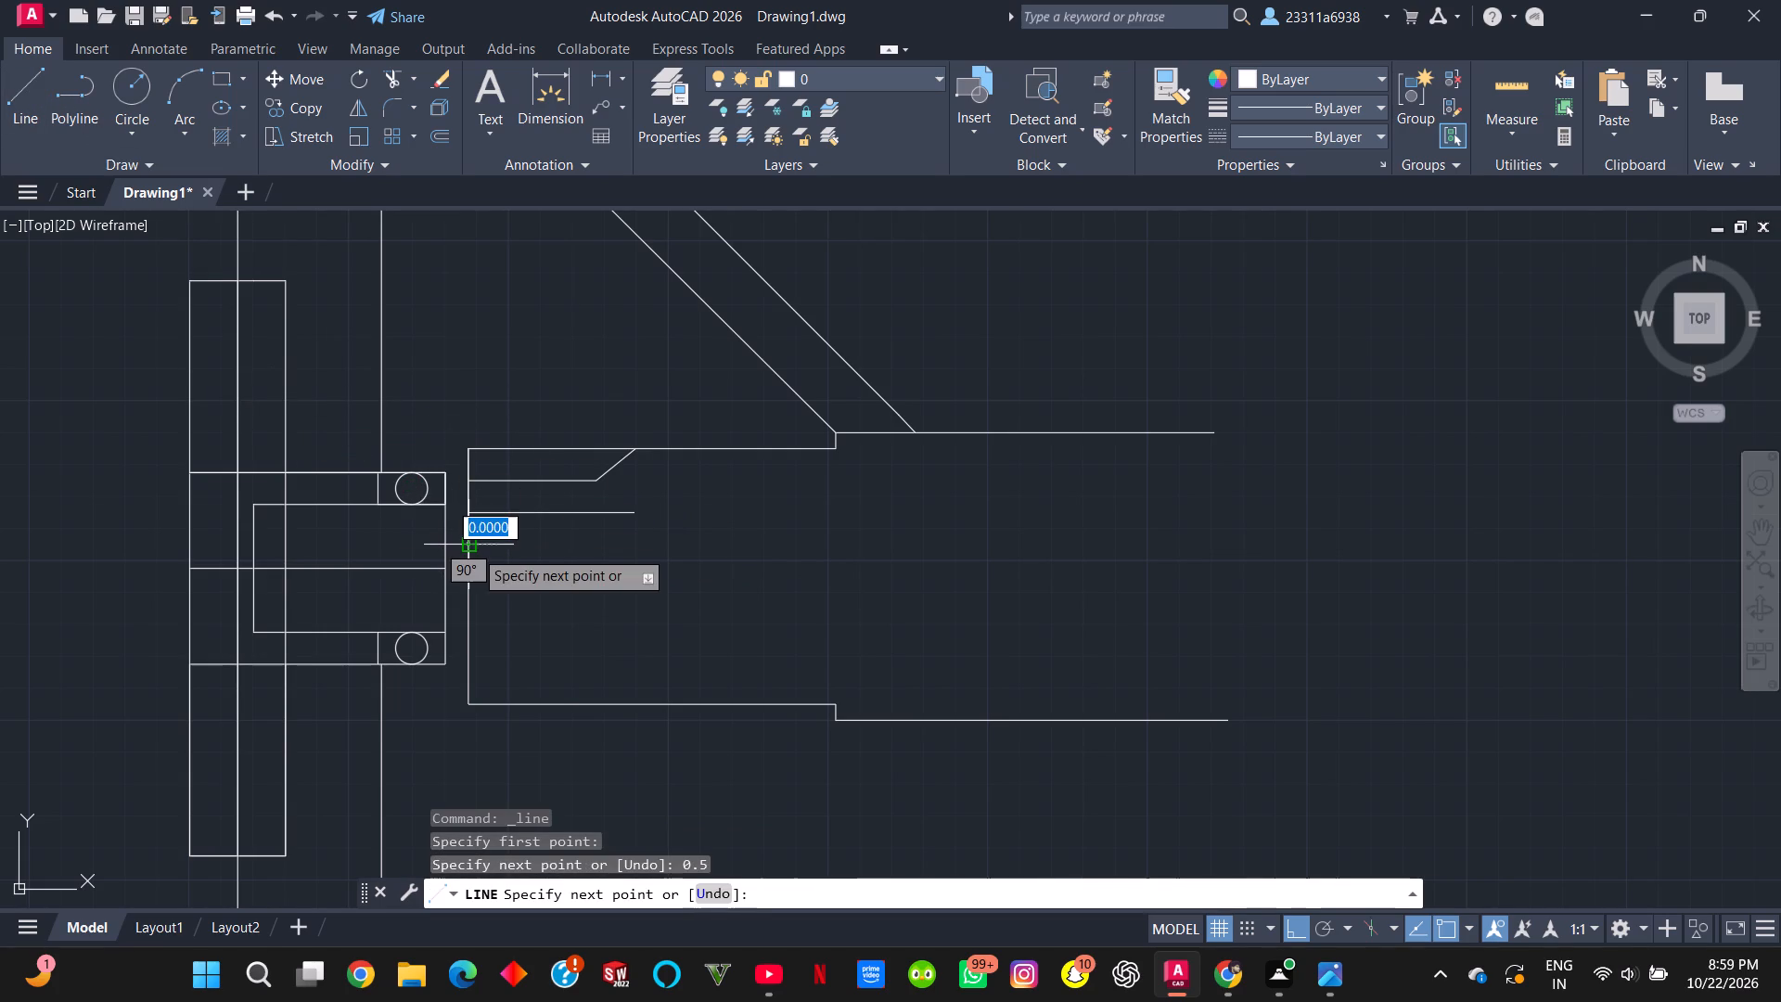
pyautogui.doubleClick(596, 544)
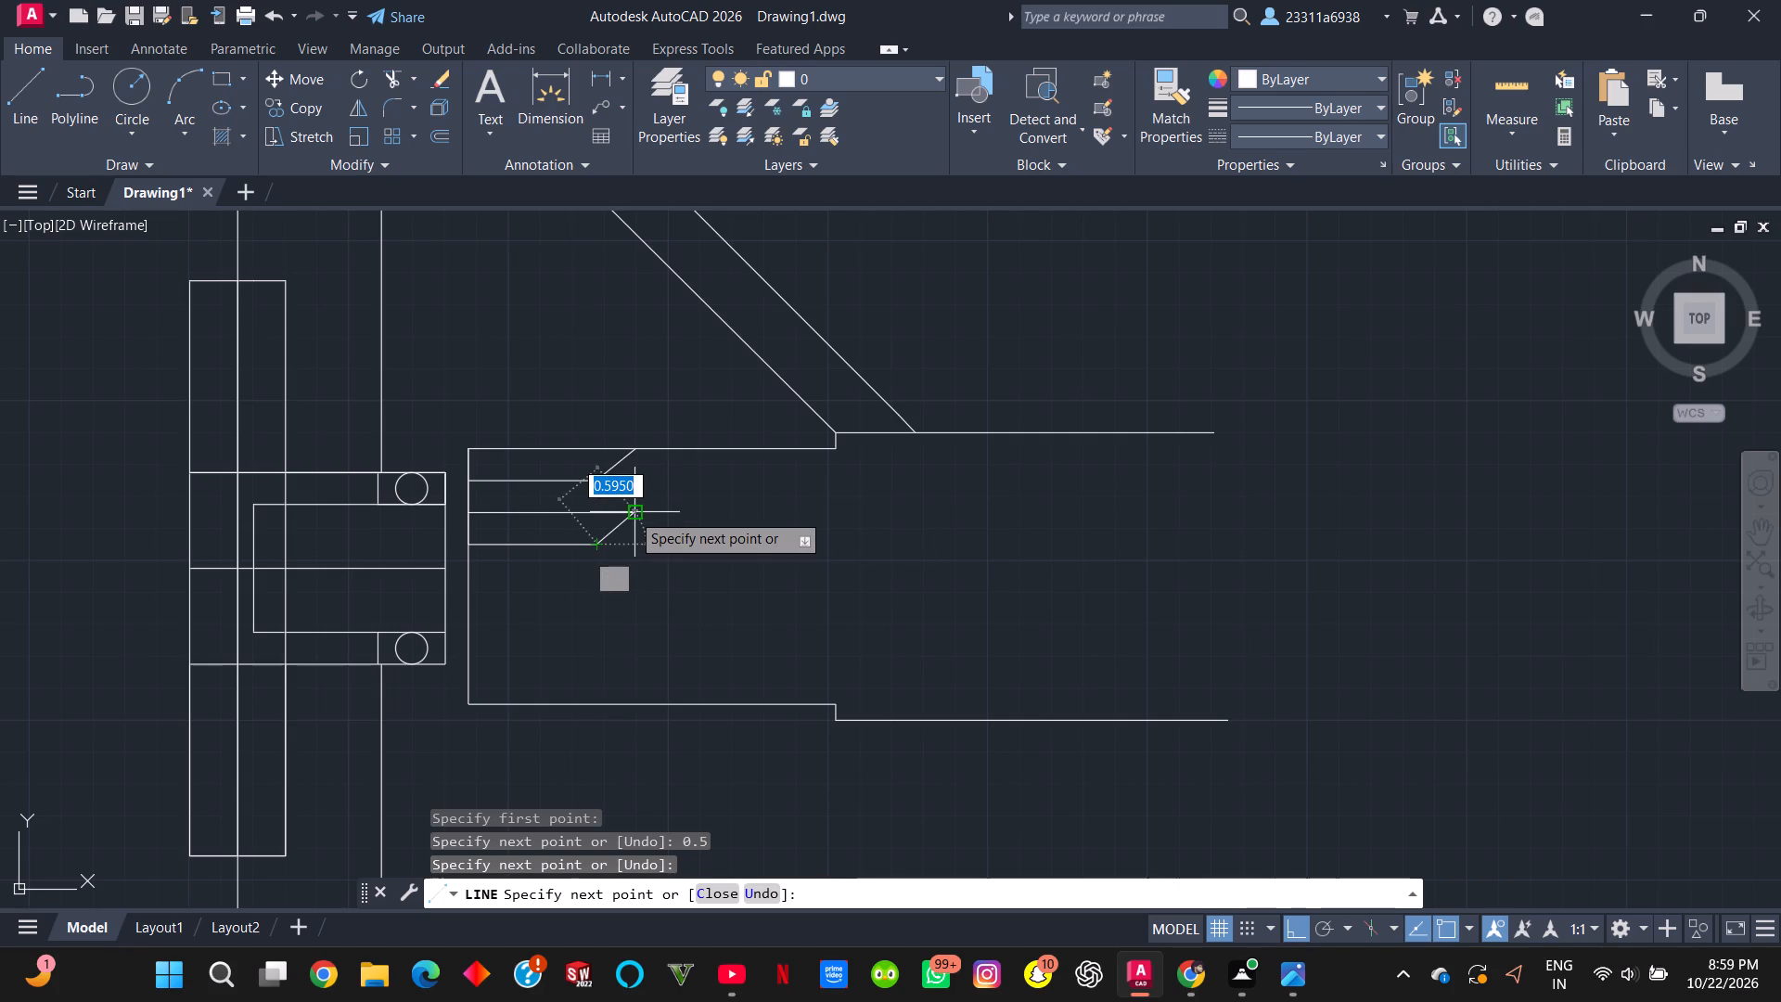
pyautogui.click(631, 512)
pyautogui.press('Escape')
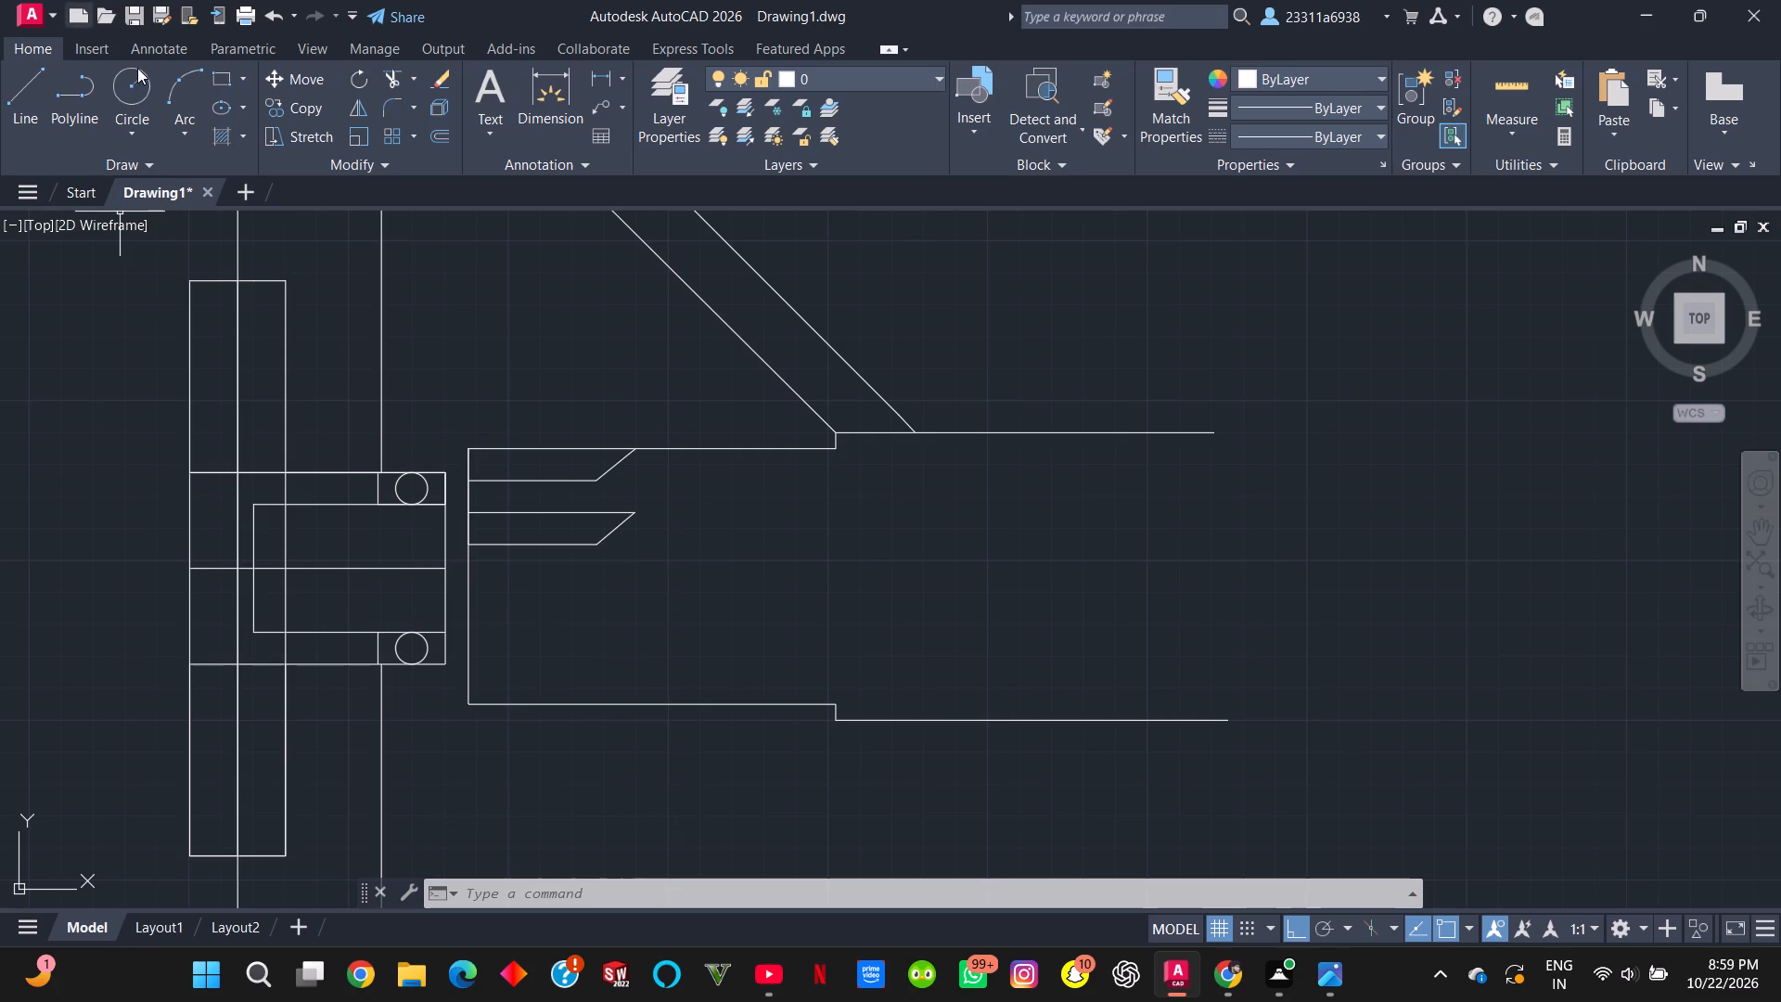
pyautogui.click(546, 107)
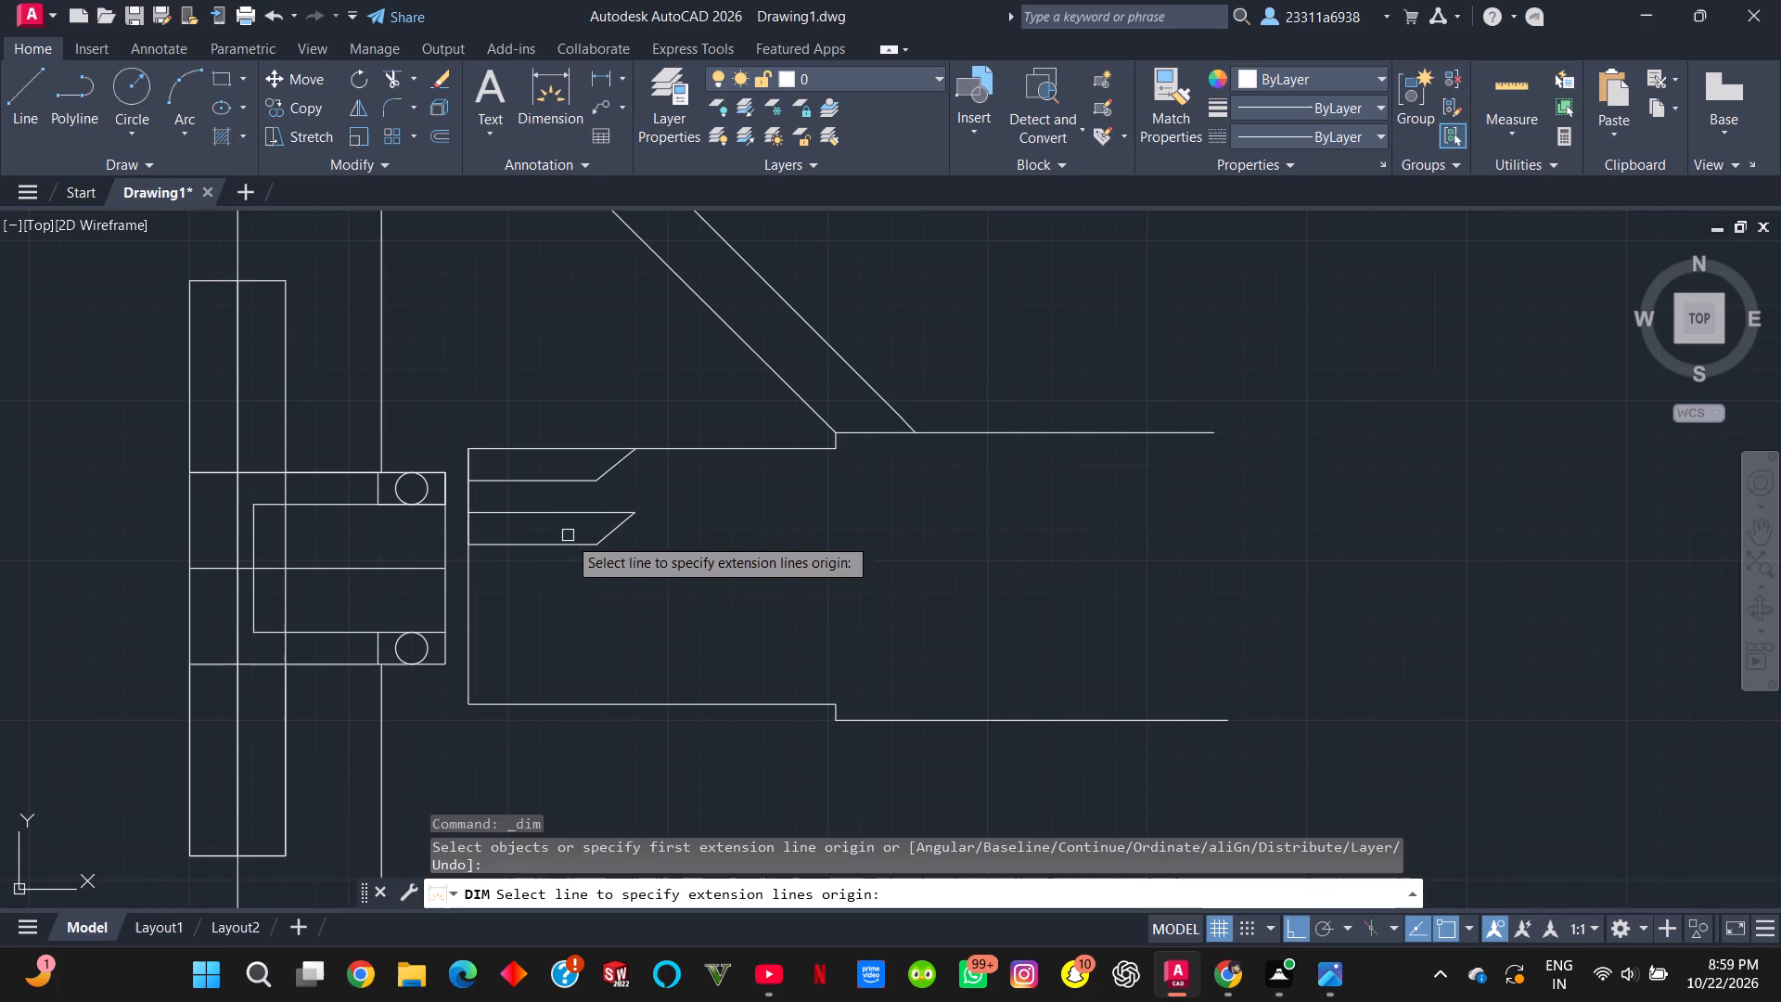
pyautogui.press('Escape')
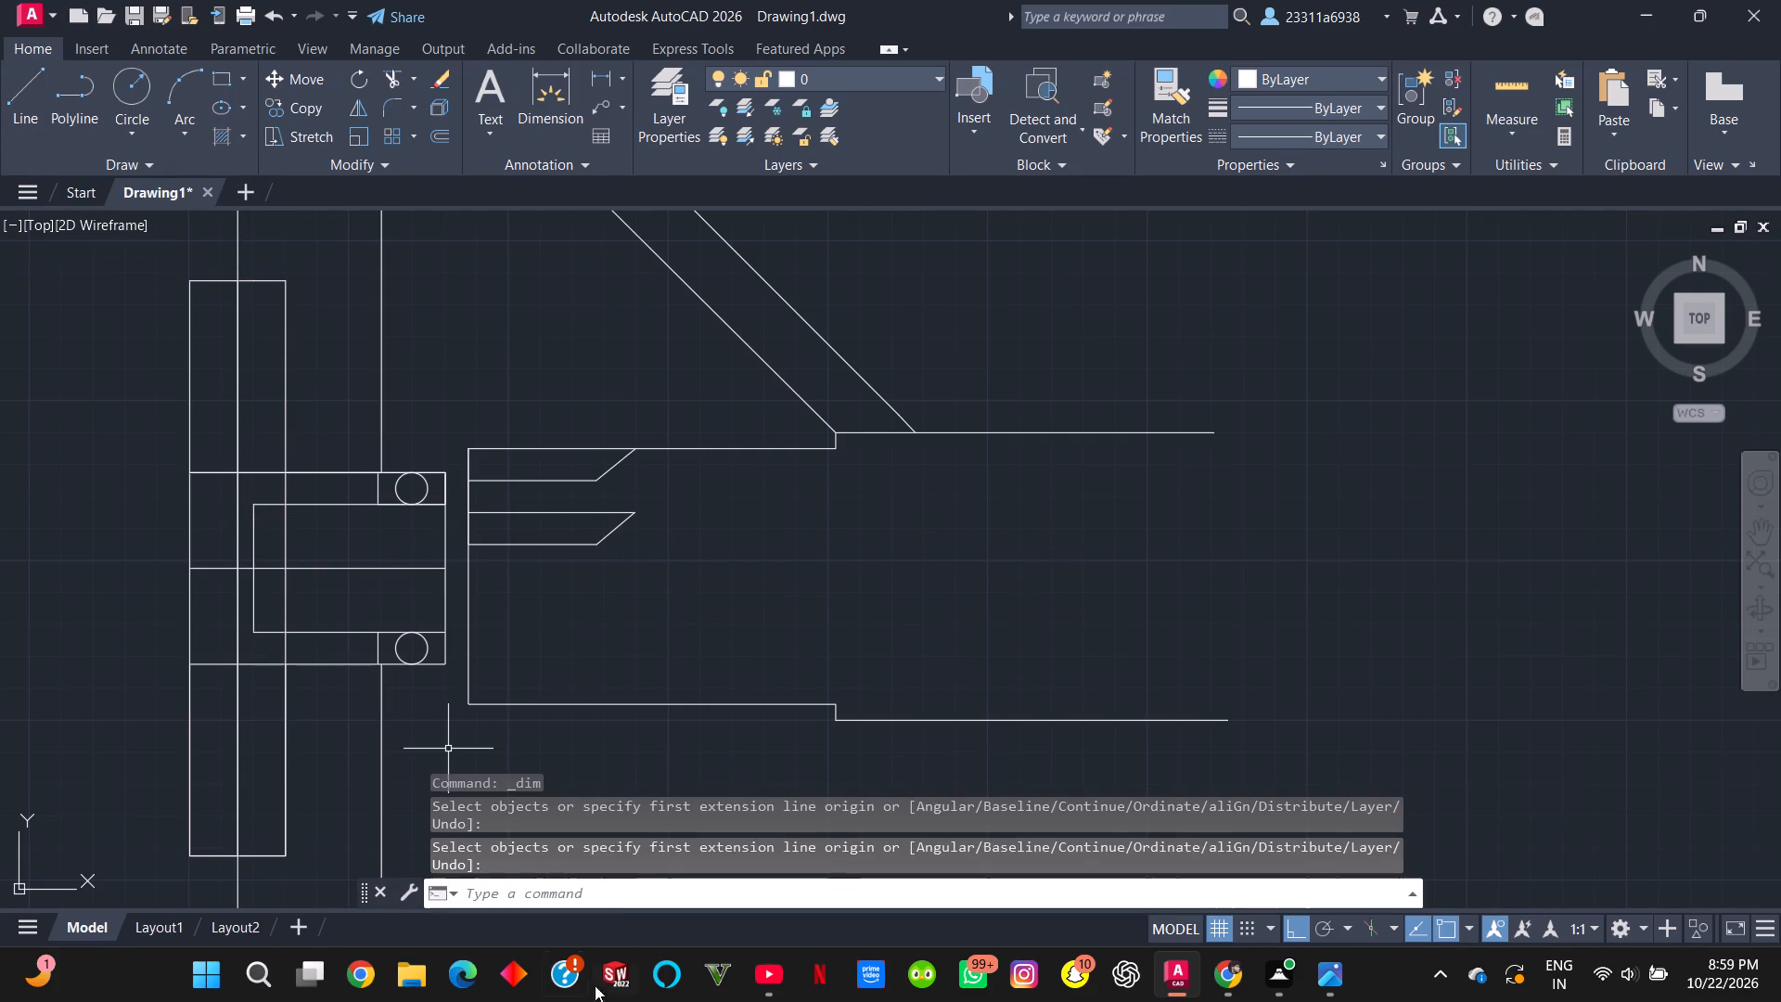
# Draw a horizontal construction ray from the outer end of the C-shaped part's centre line, running outward through the stepped shaft outline.
pyautogui.doubleClick(616, 894)
pyautogui.write('con')
pyautogui.write('st')
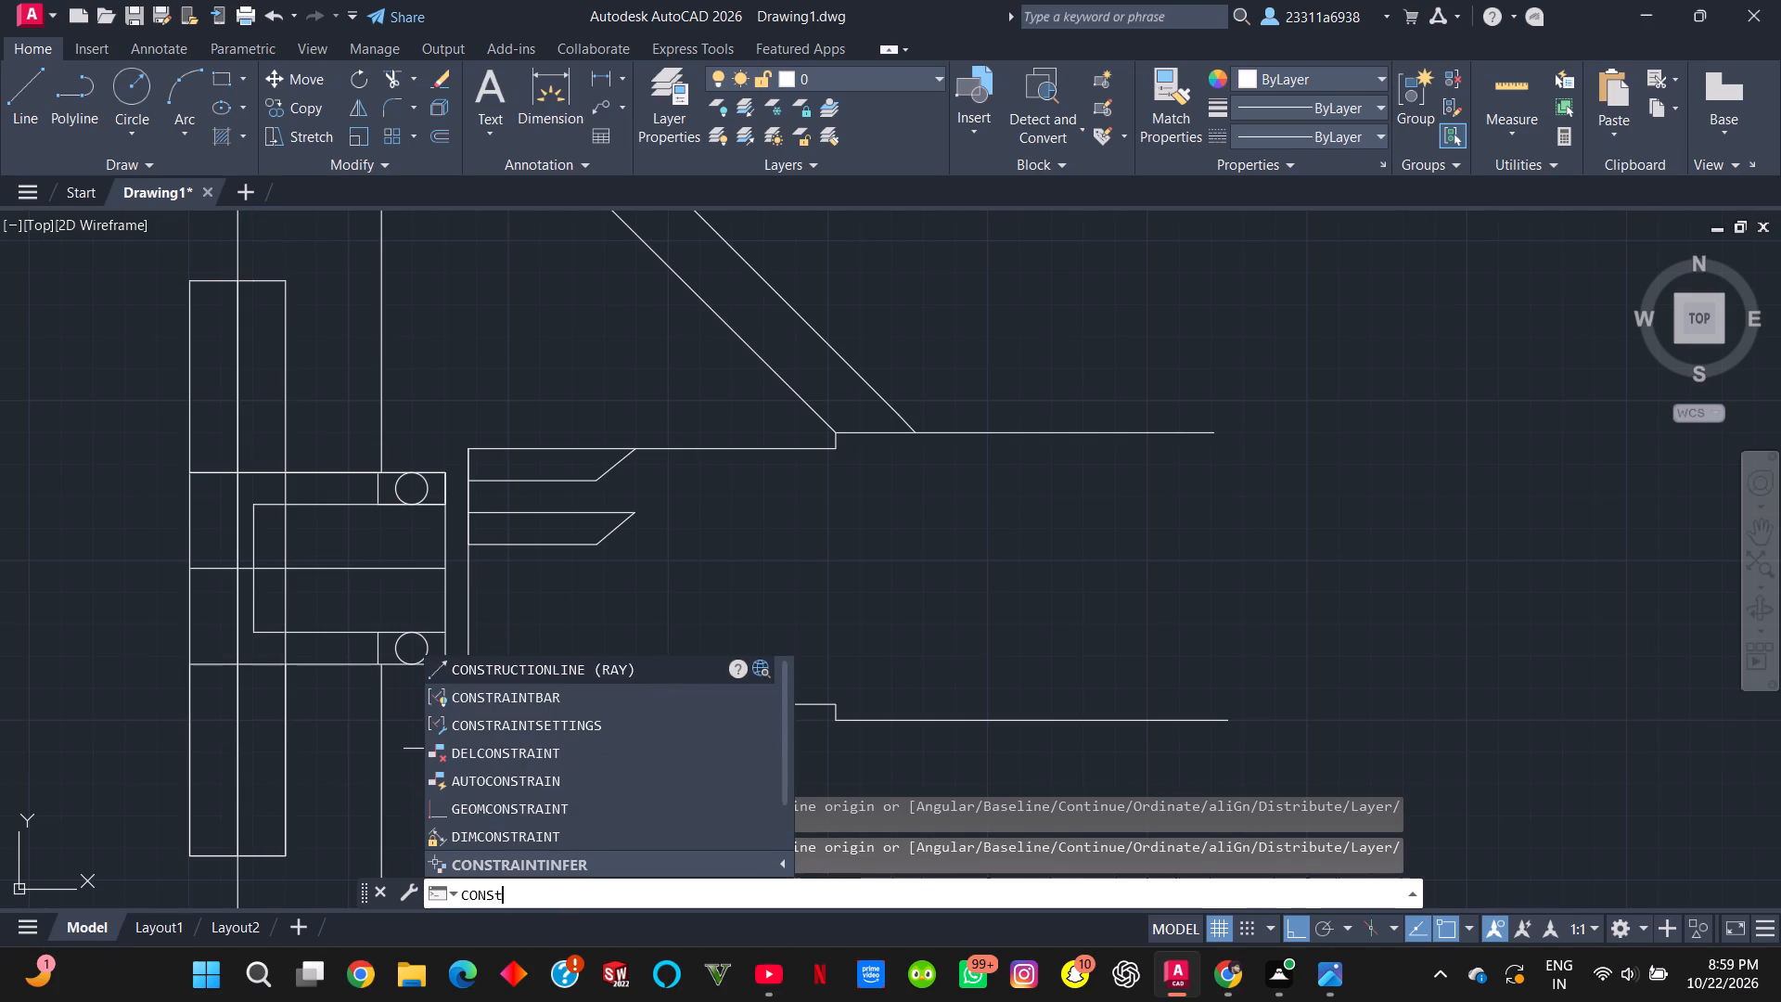
pyautogui.click(589, 674)
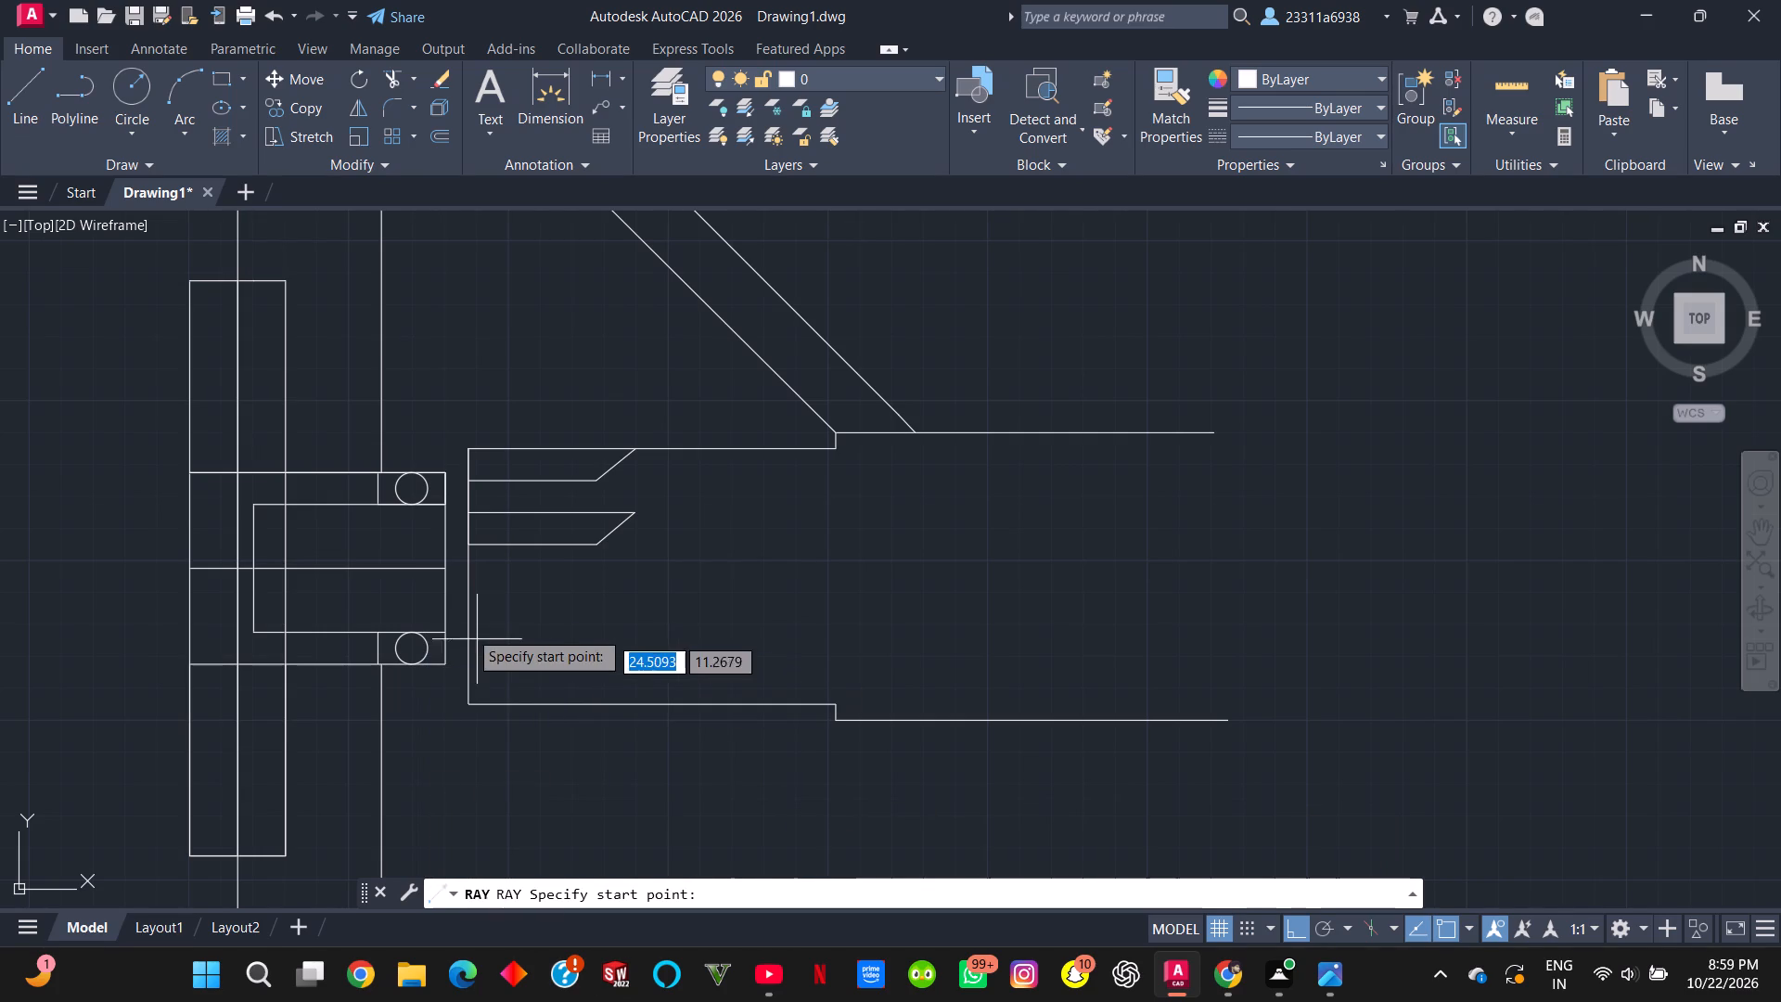
pyautogui.click(444, 573)
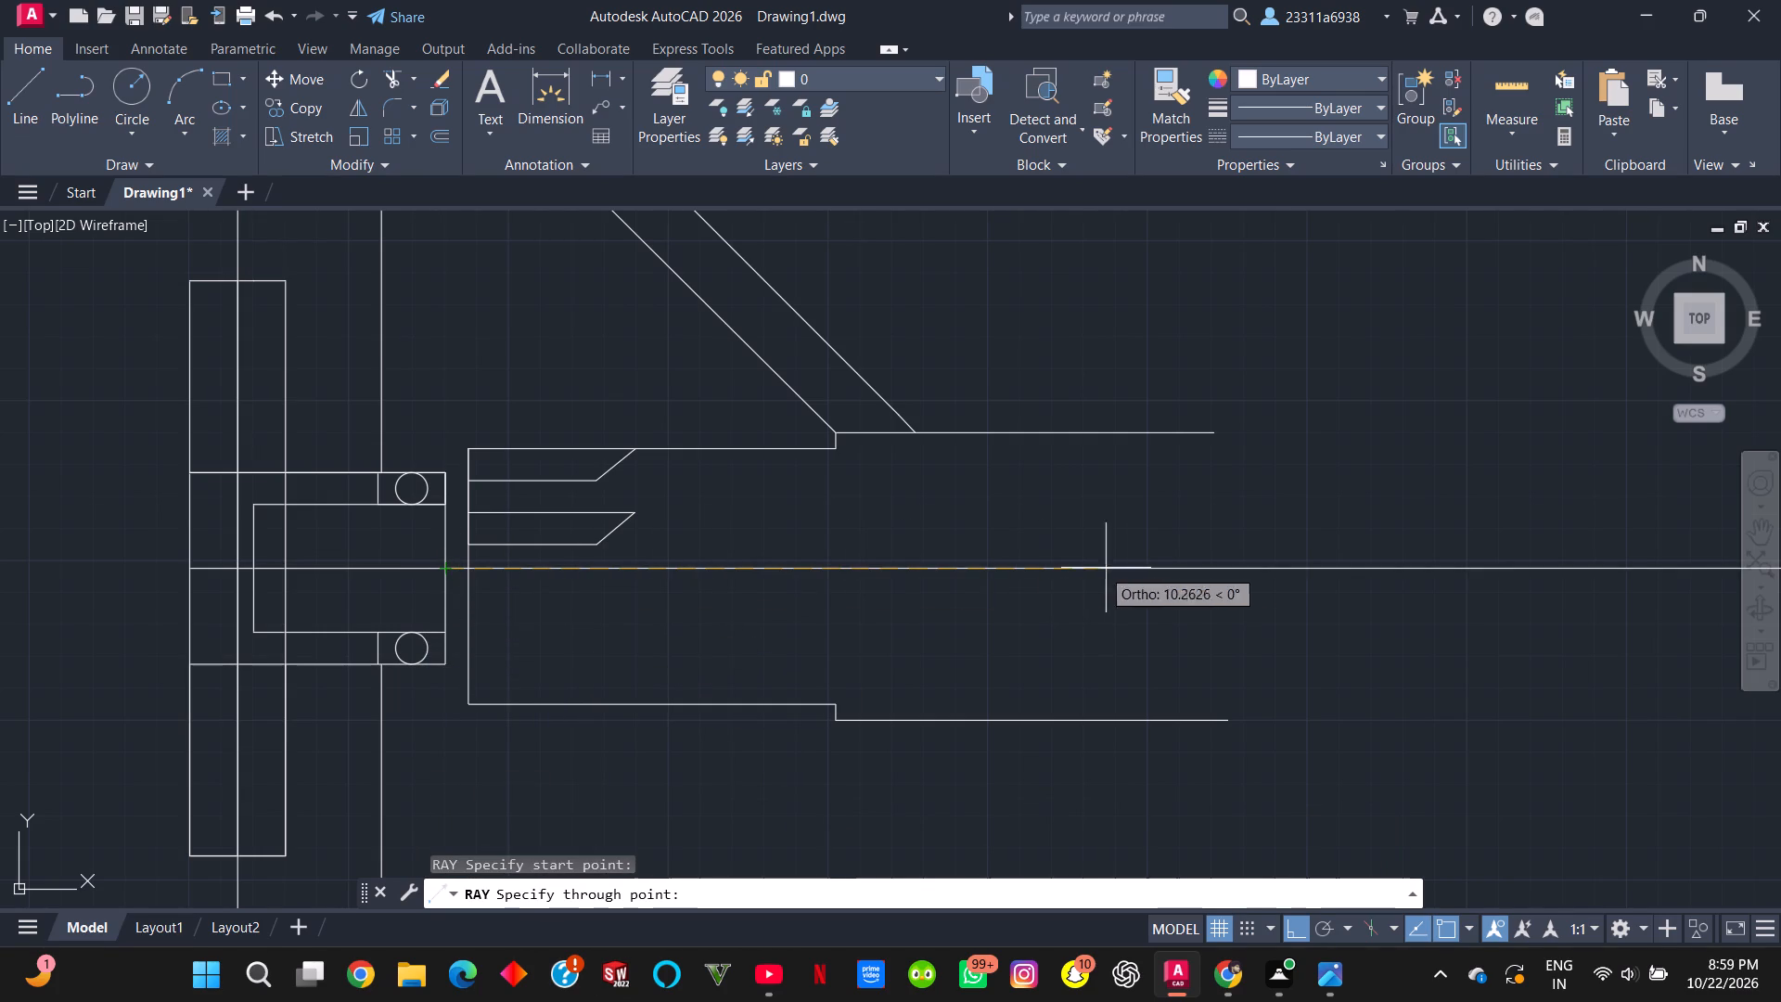
pyautogui.click(1356, 572)
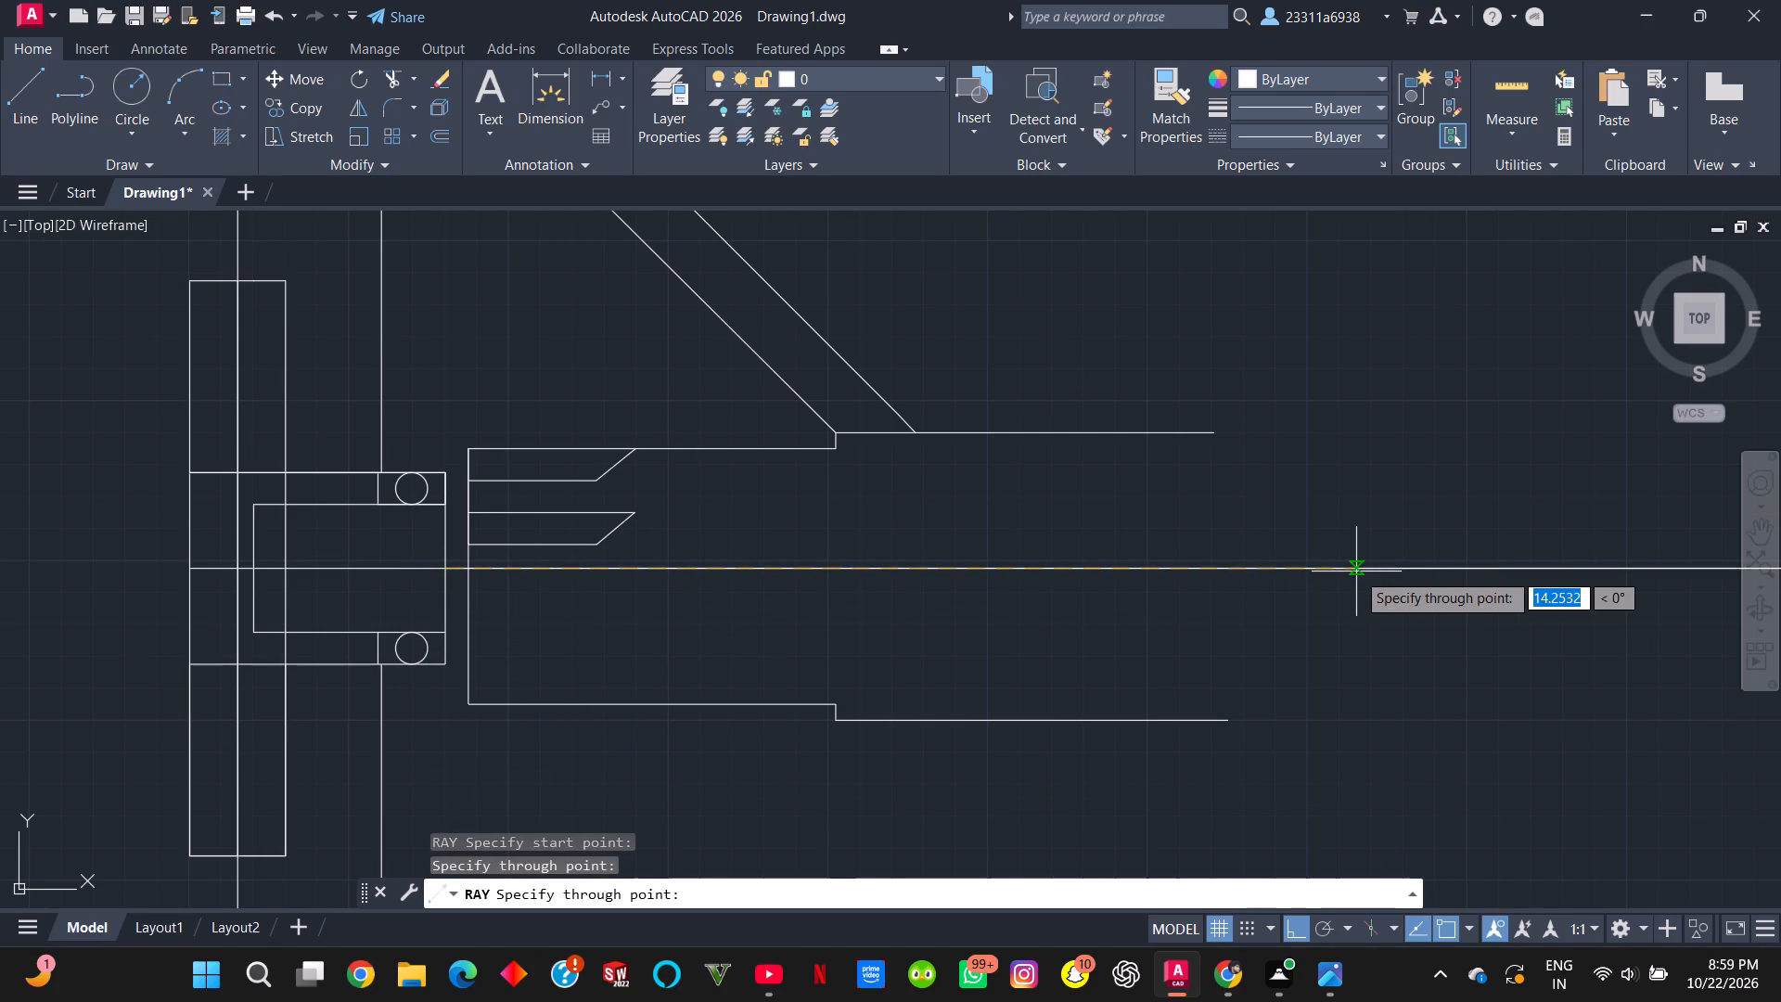
pyautogui.press('Escape')
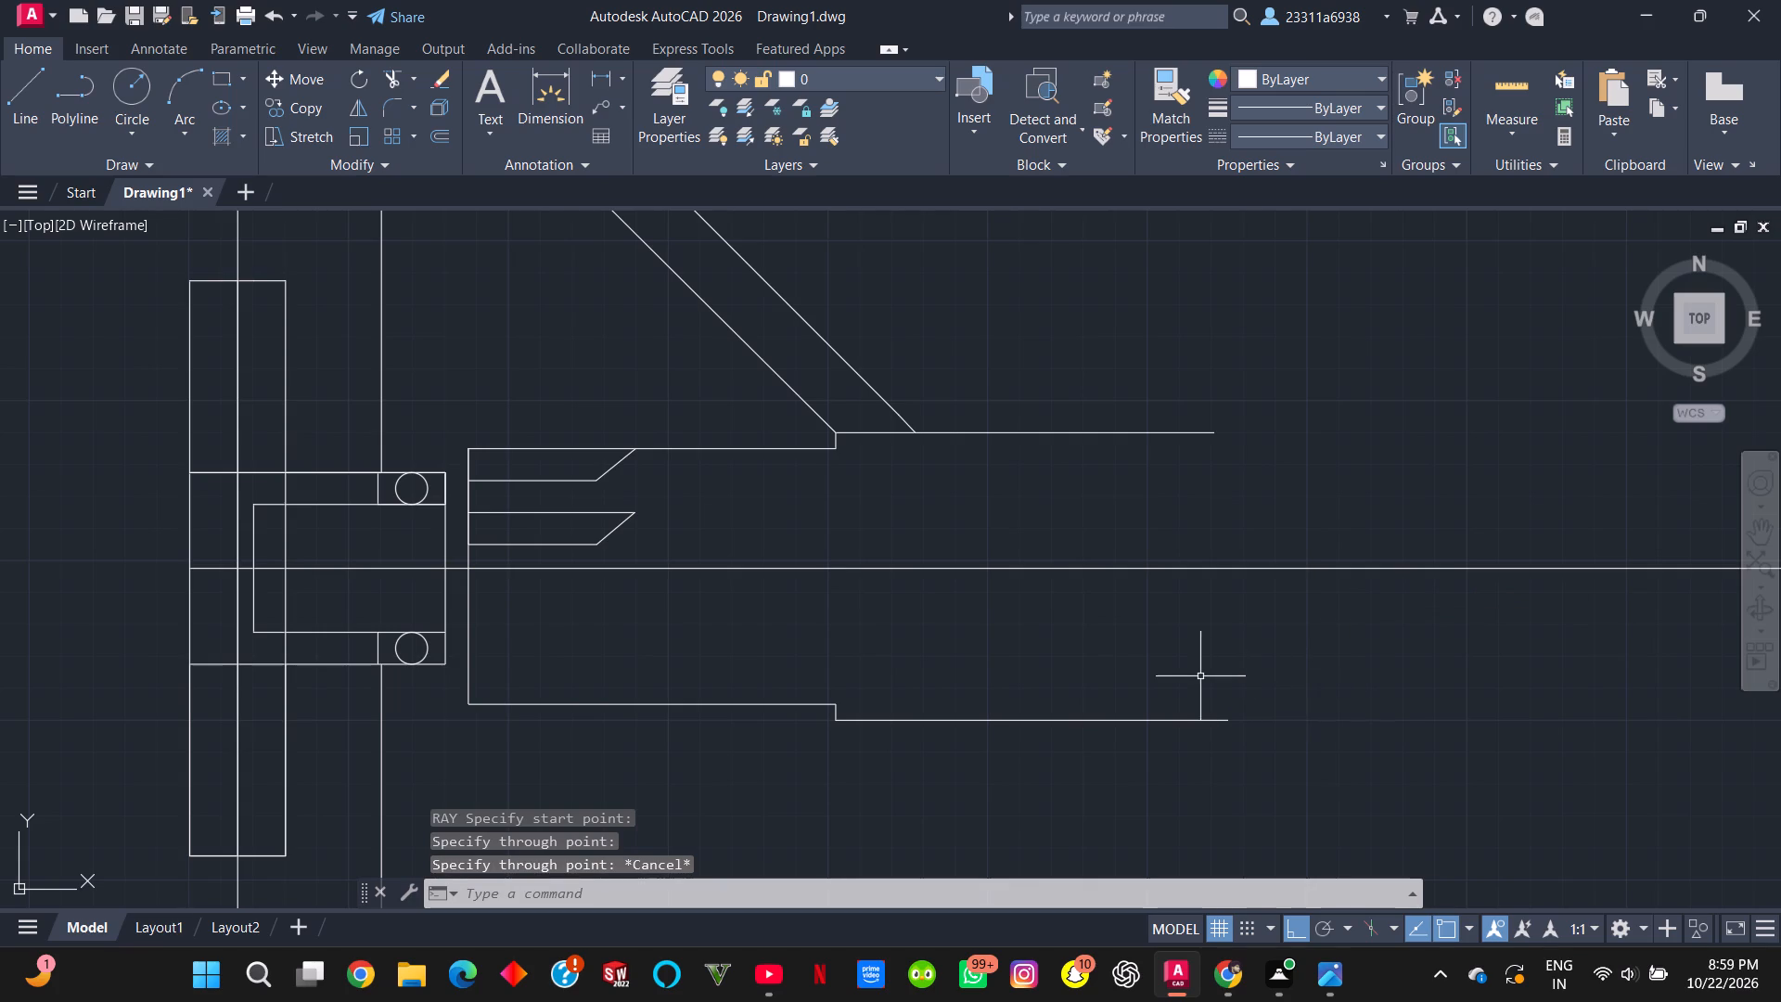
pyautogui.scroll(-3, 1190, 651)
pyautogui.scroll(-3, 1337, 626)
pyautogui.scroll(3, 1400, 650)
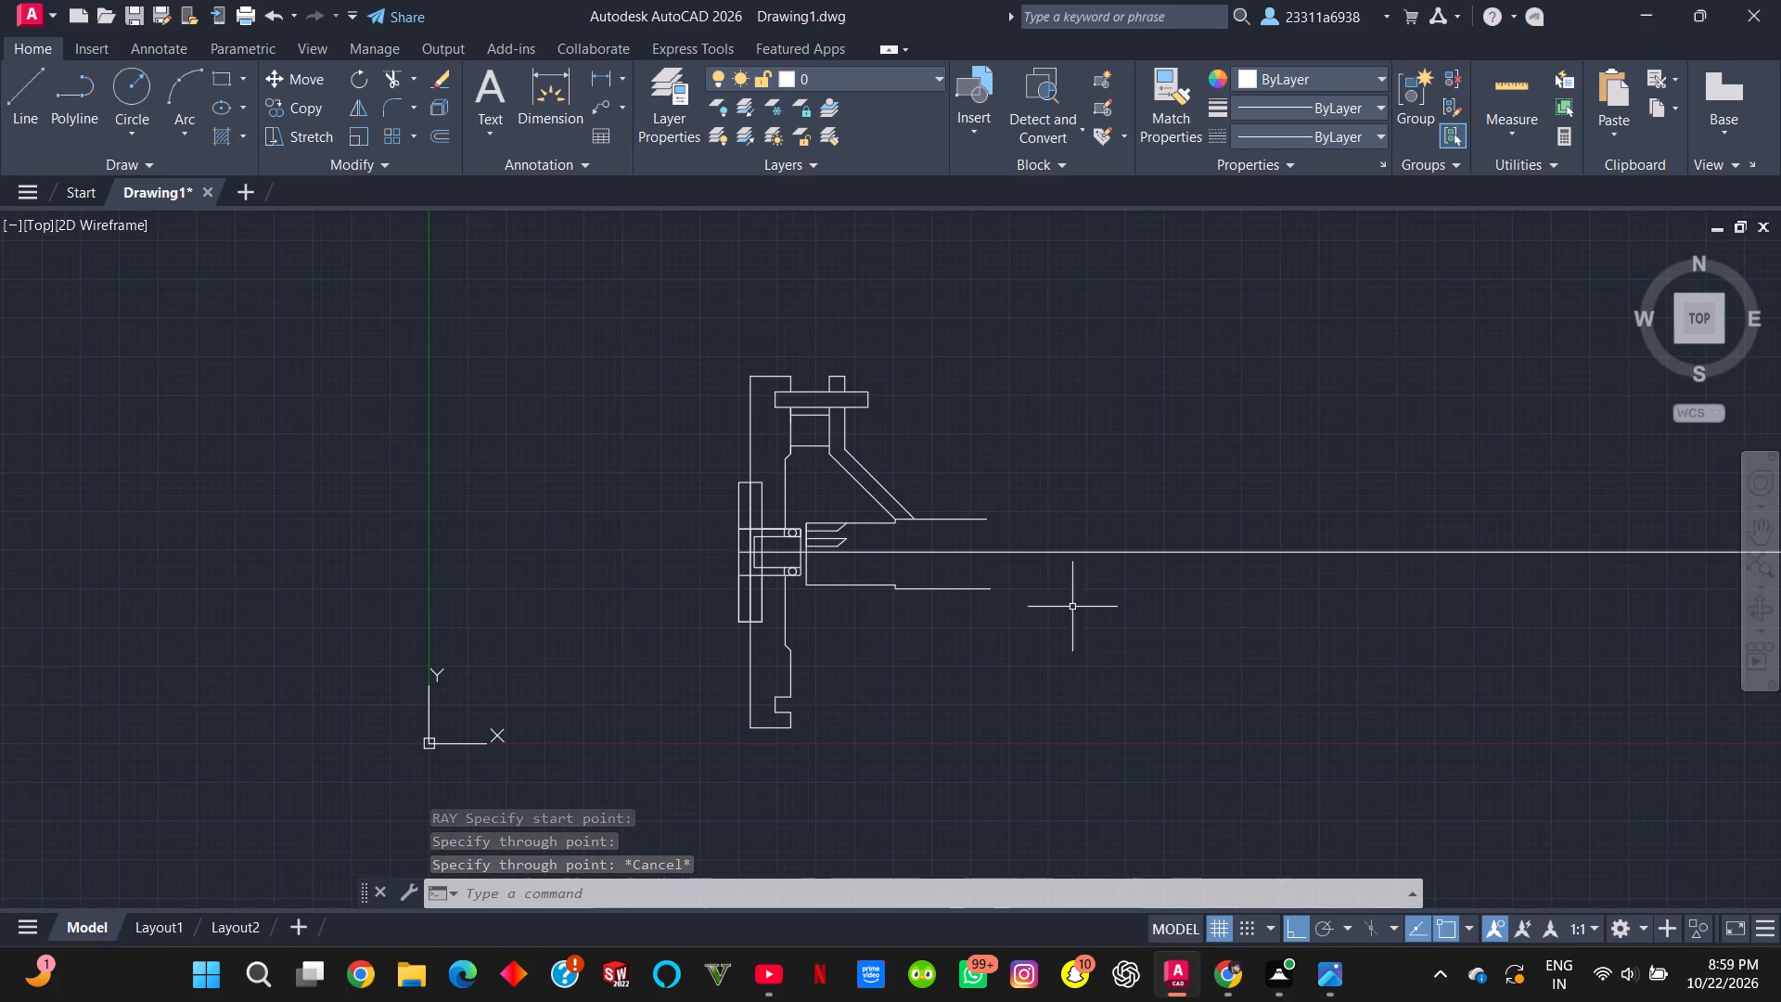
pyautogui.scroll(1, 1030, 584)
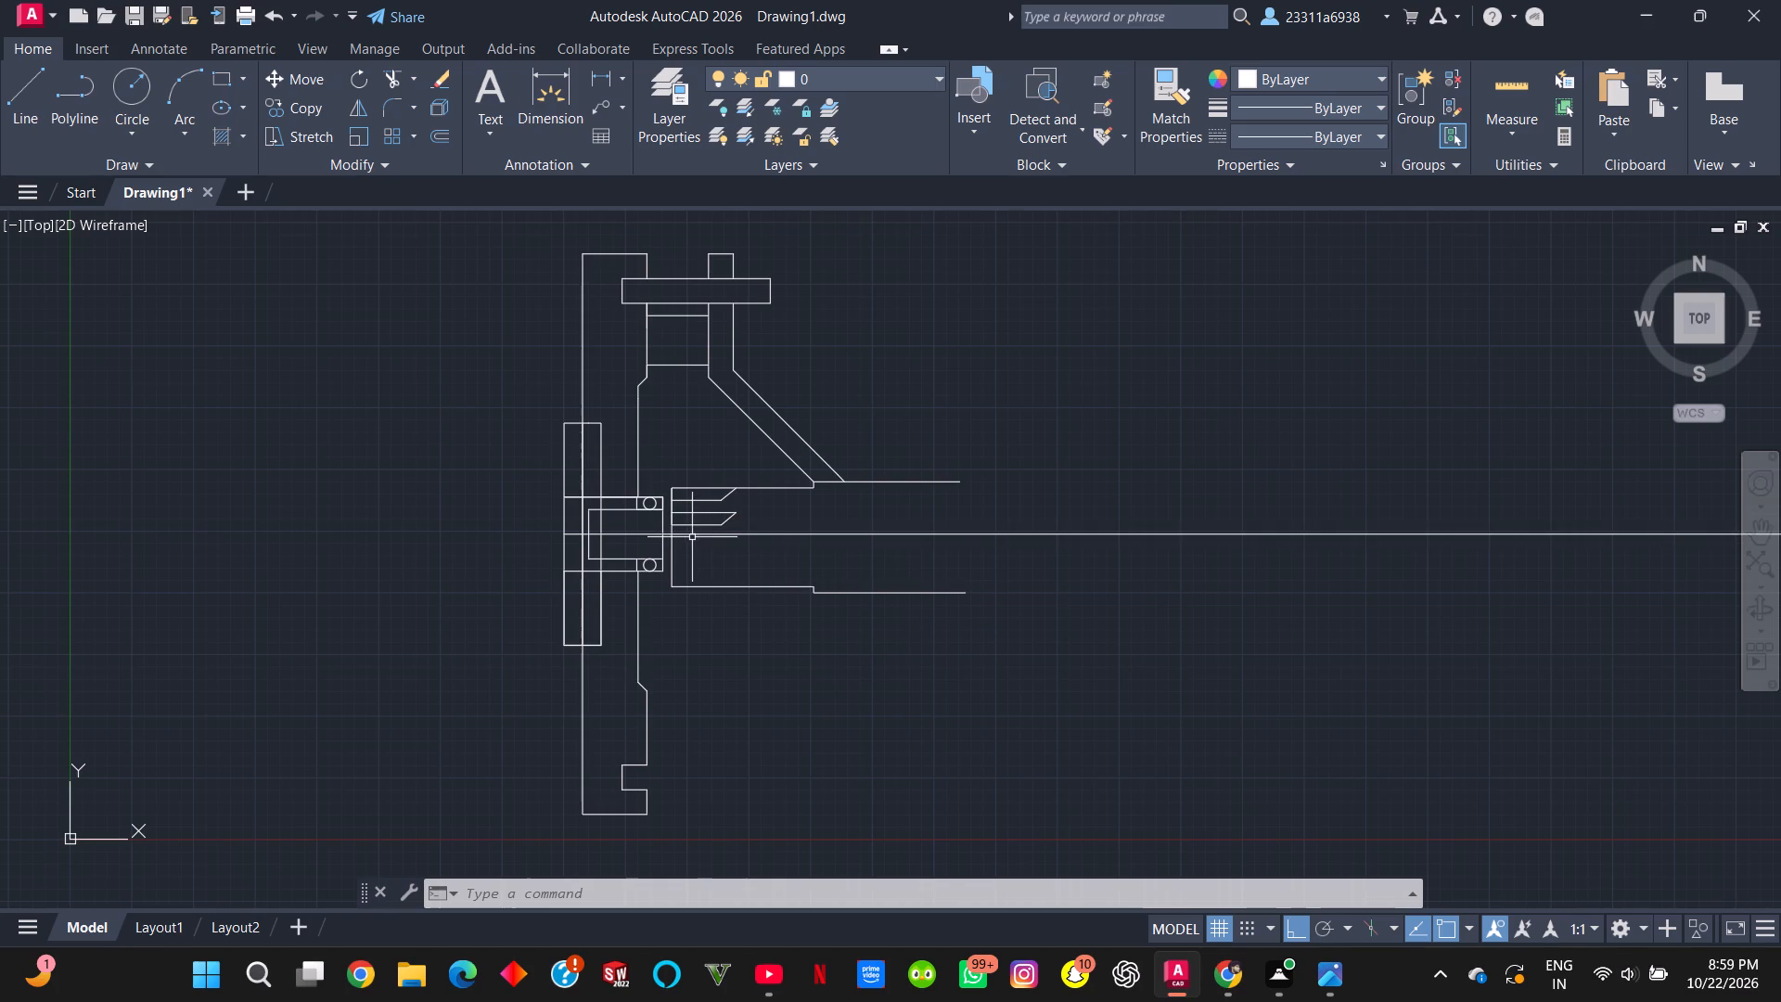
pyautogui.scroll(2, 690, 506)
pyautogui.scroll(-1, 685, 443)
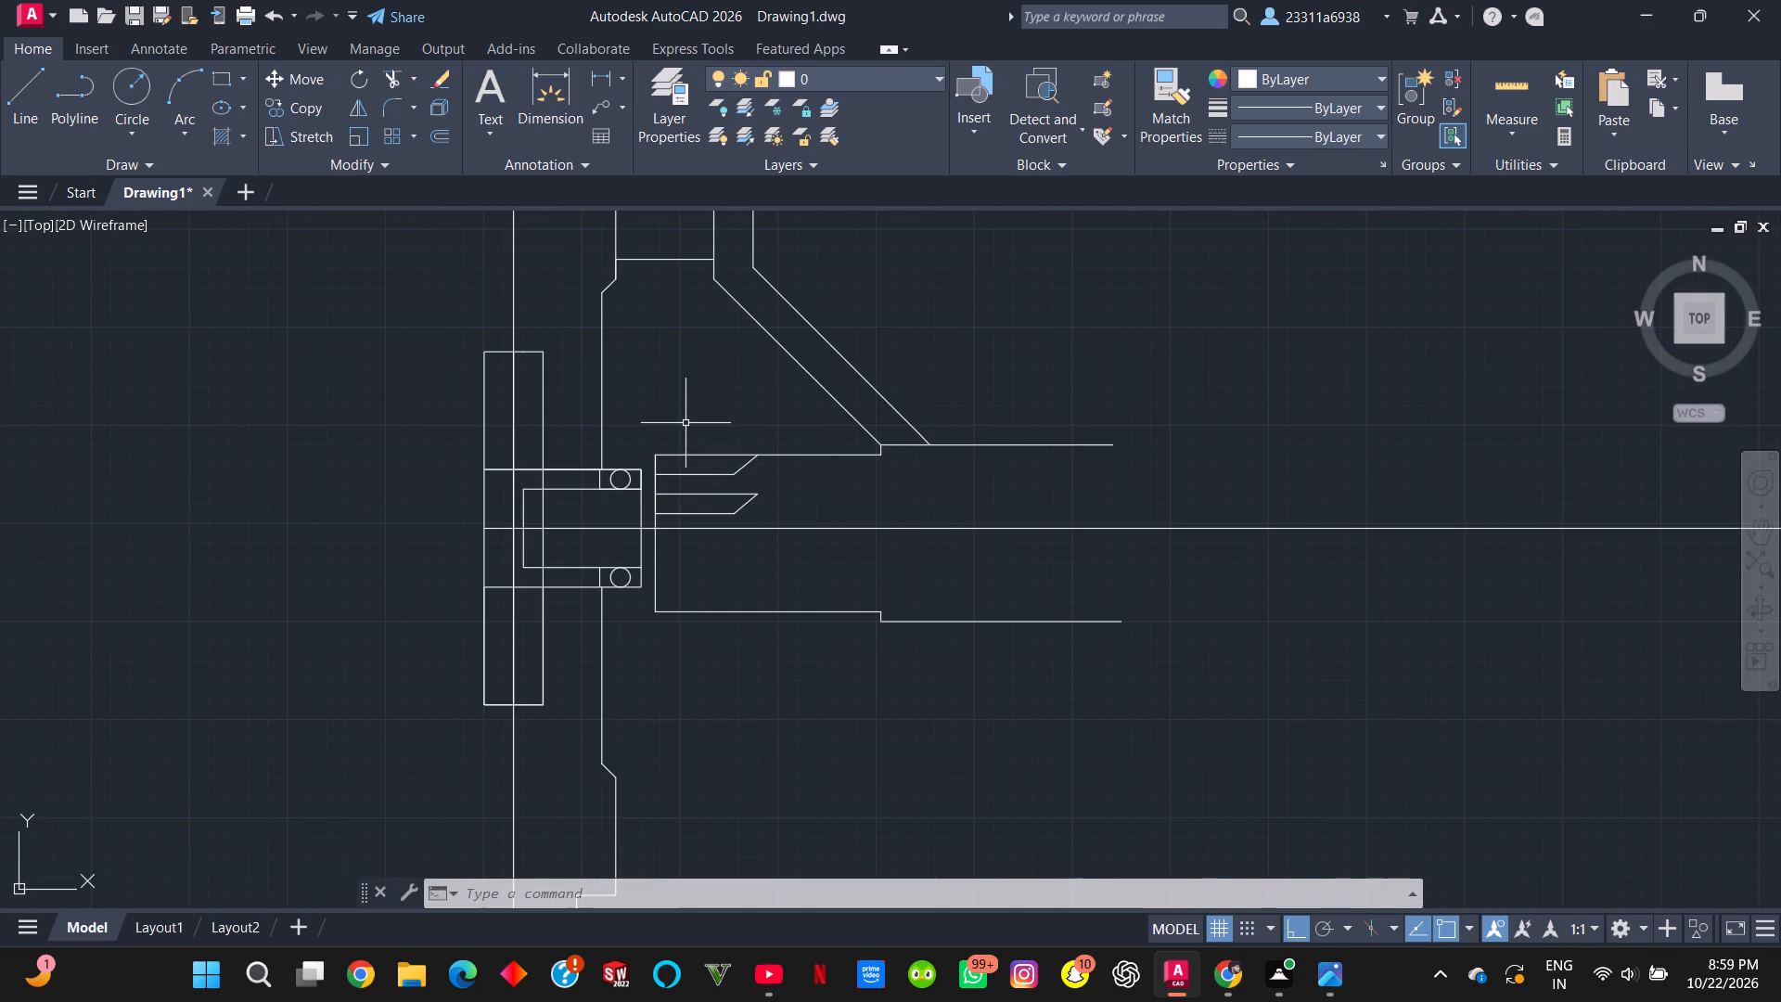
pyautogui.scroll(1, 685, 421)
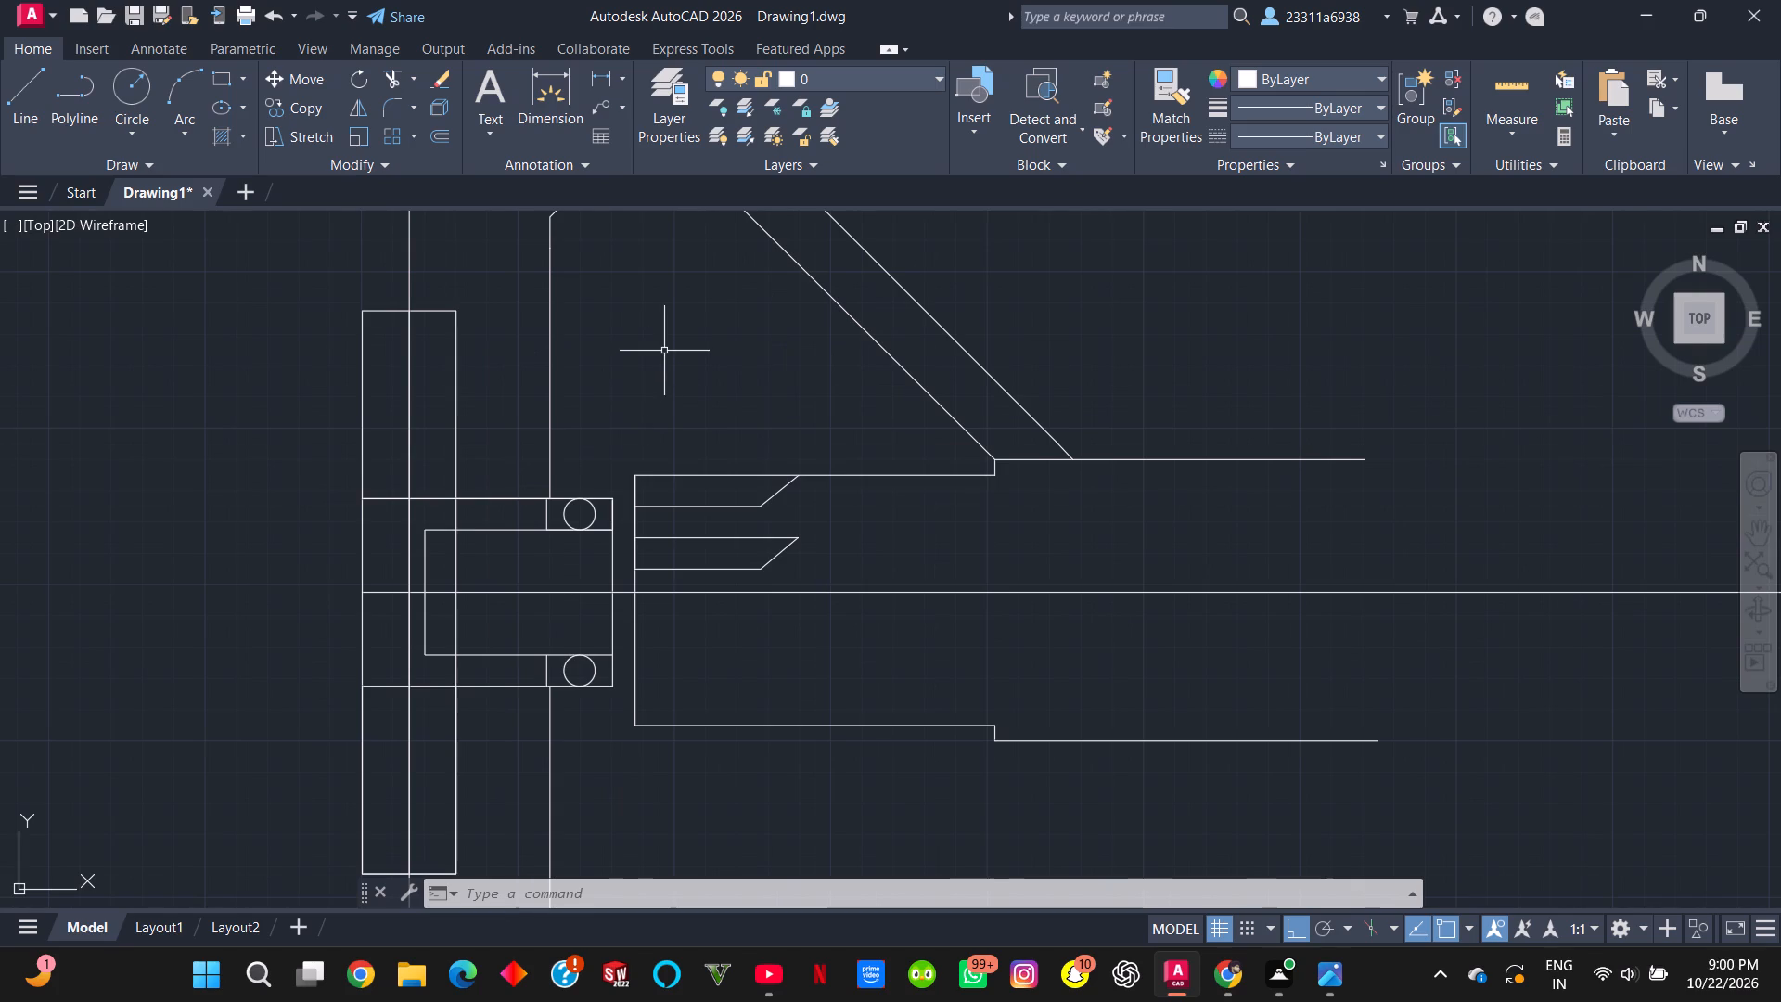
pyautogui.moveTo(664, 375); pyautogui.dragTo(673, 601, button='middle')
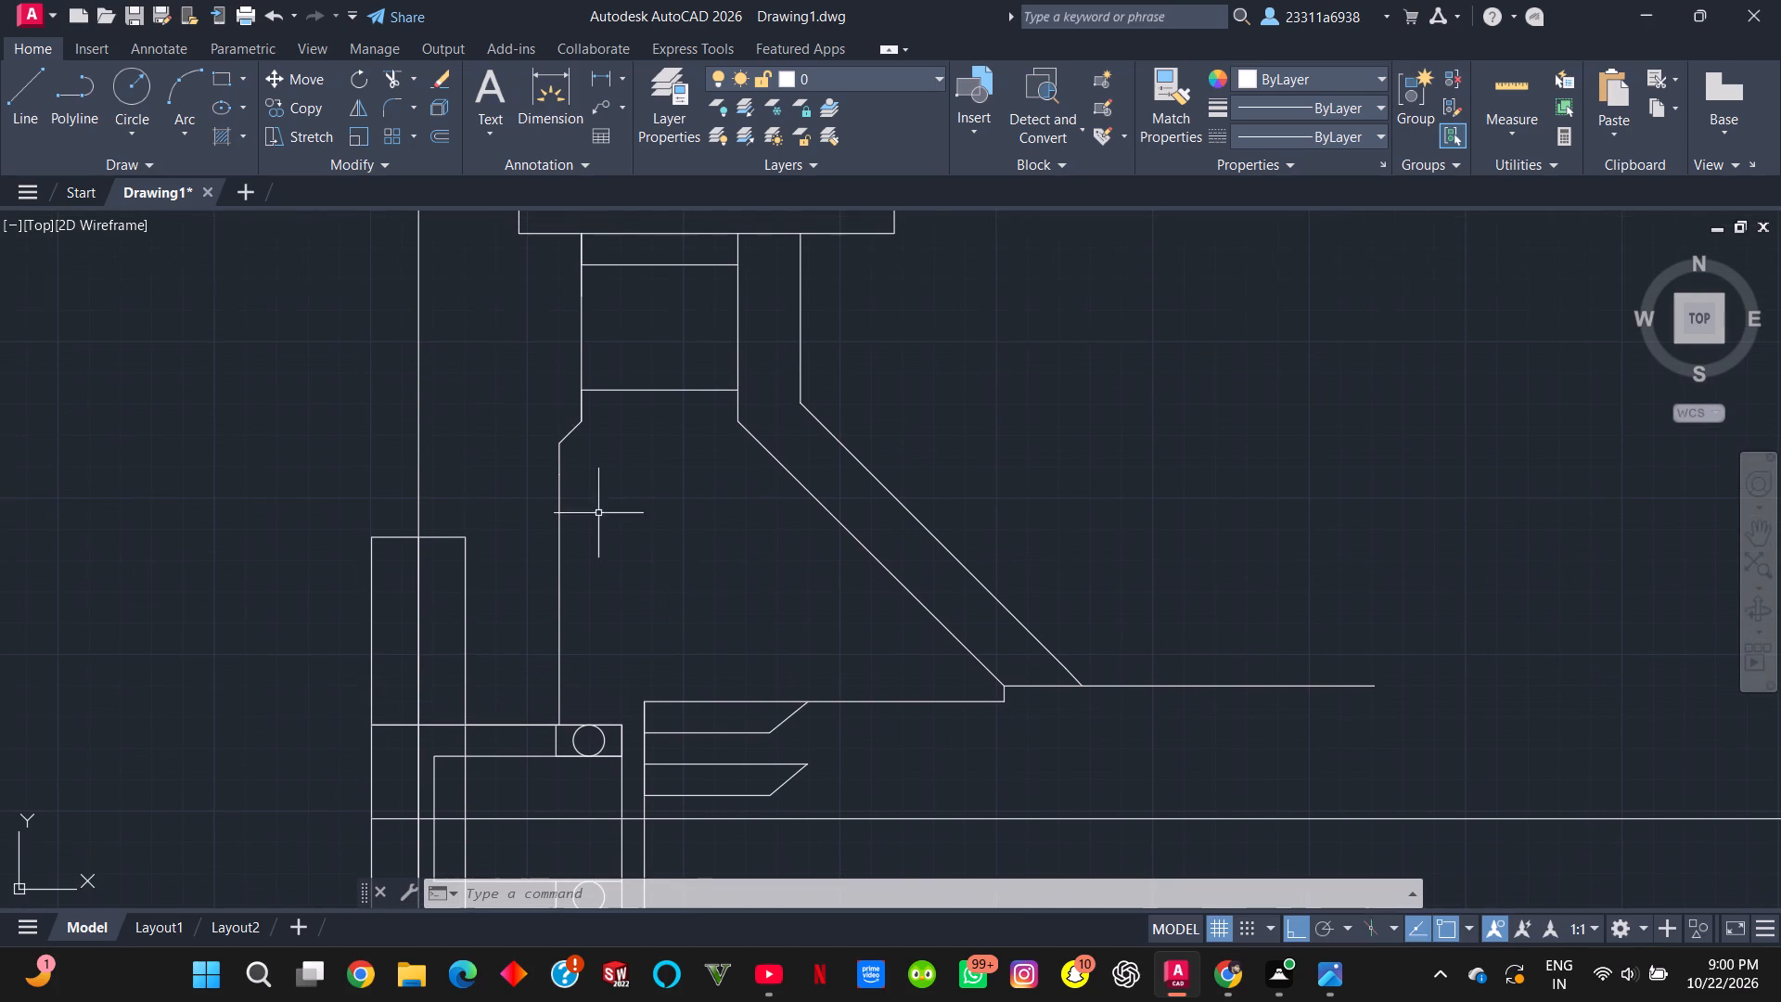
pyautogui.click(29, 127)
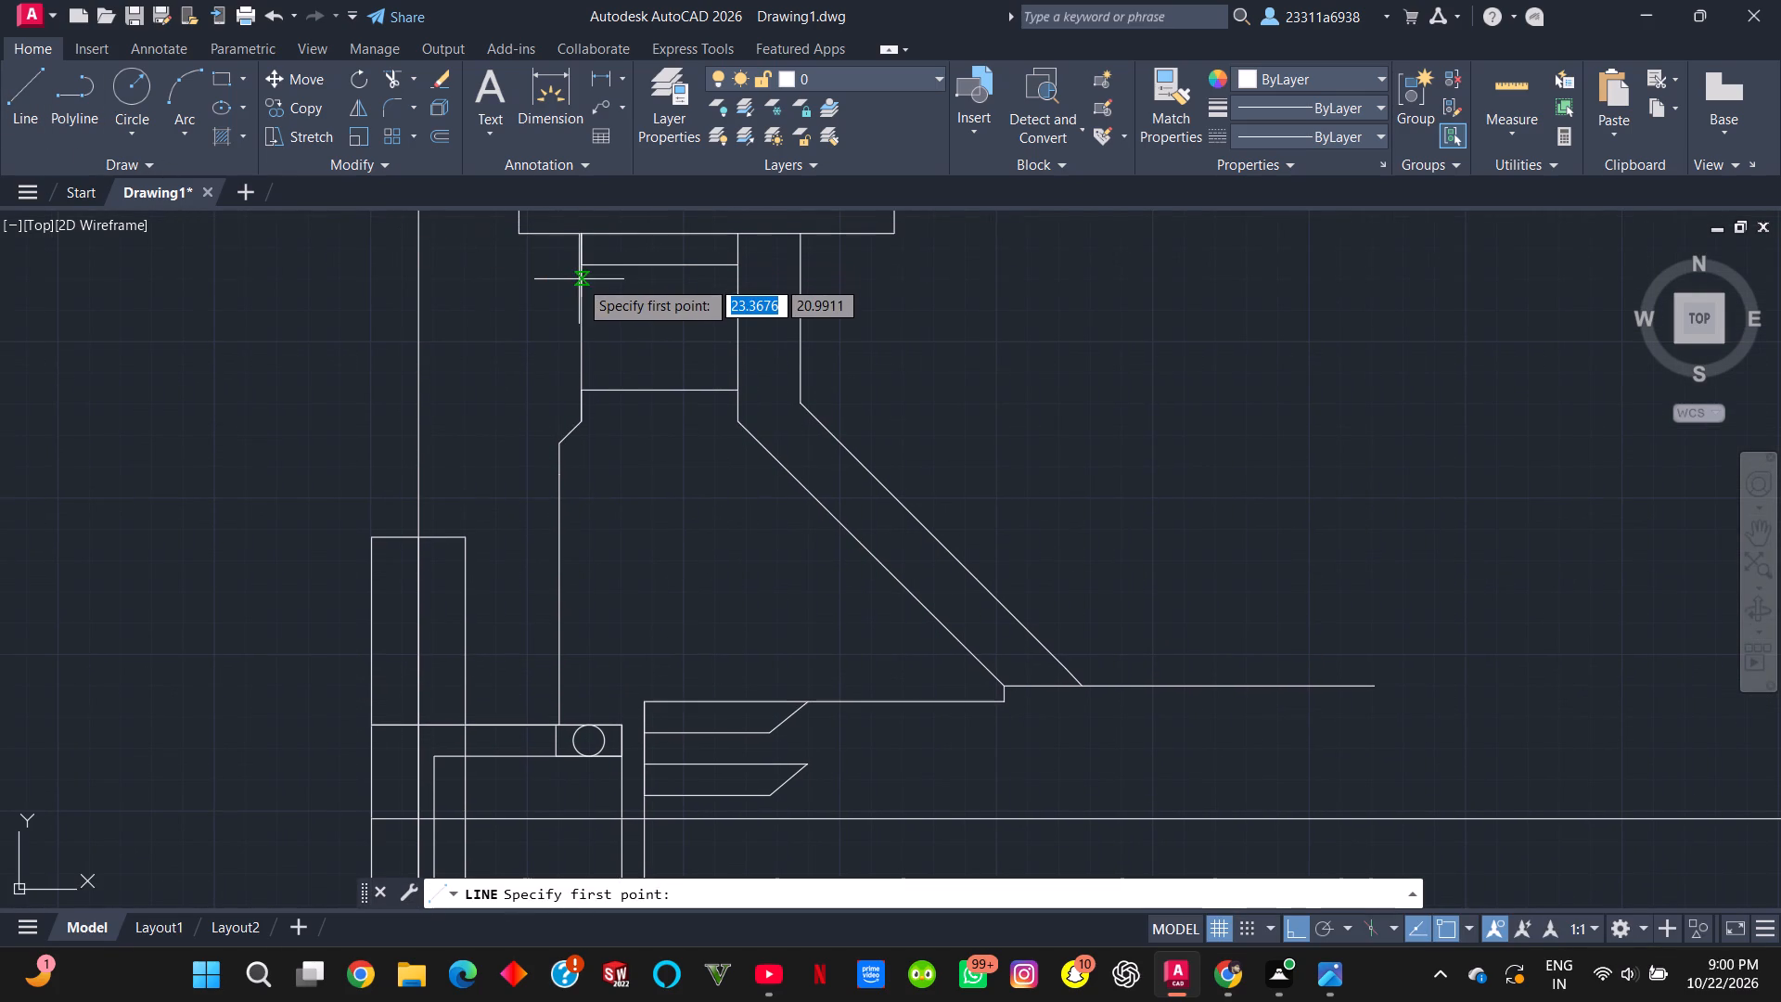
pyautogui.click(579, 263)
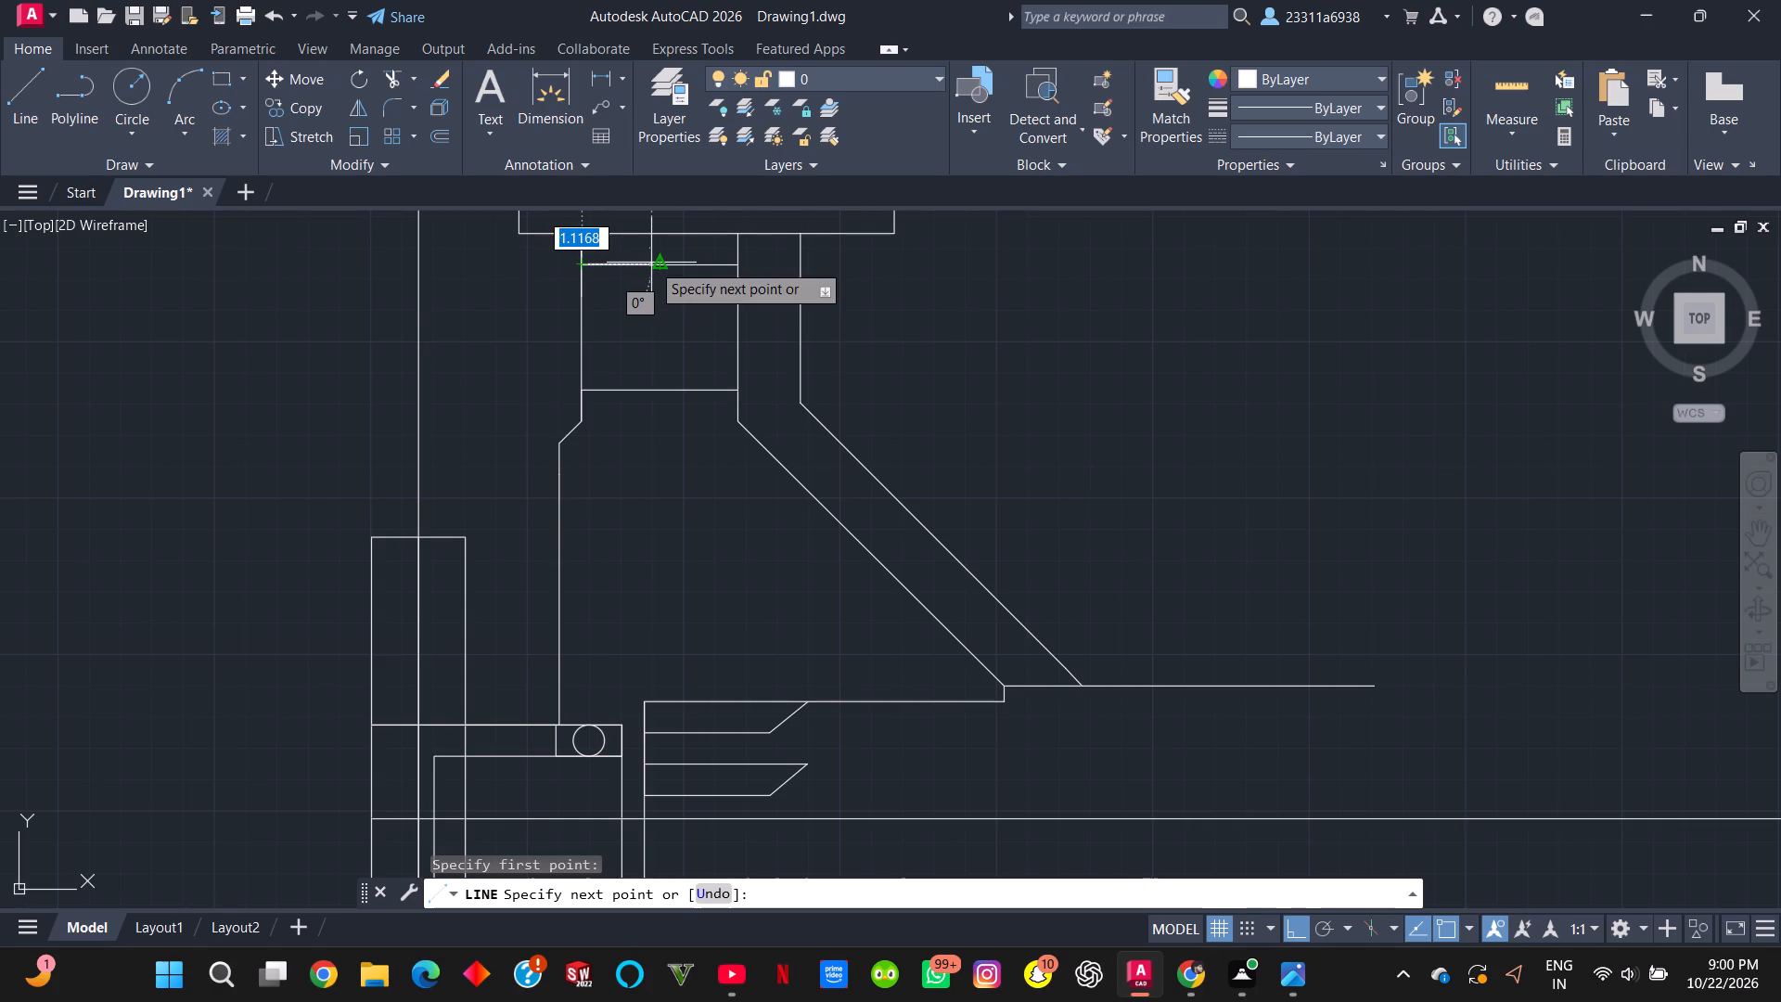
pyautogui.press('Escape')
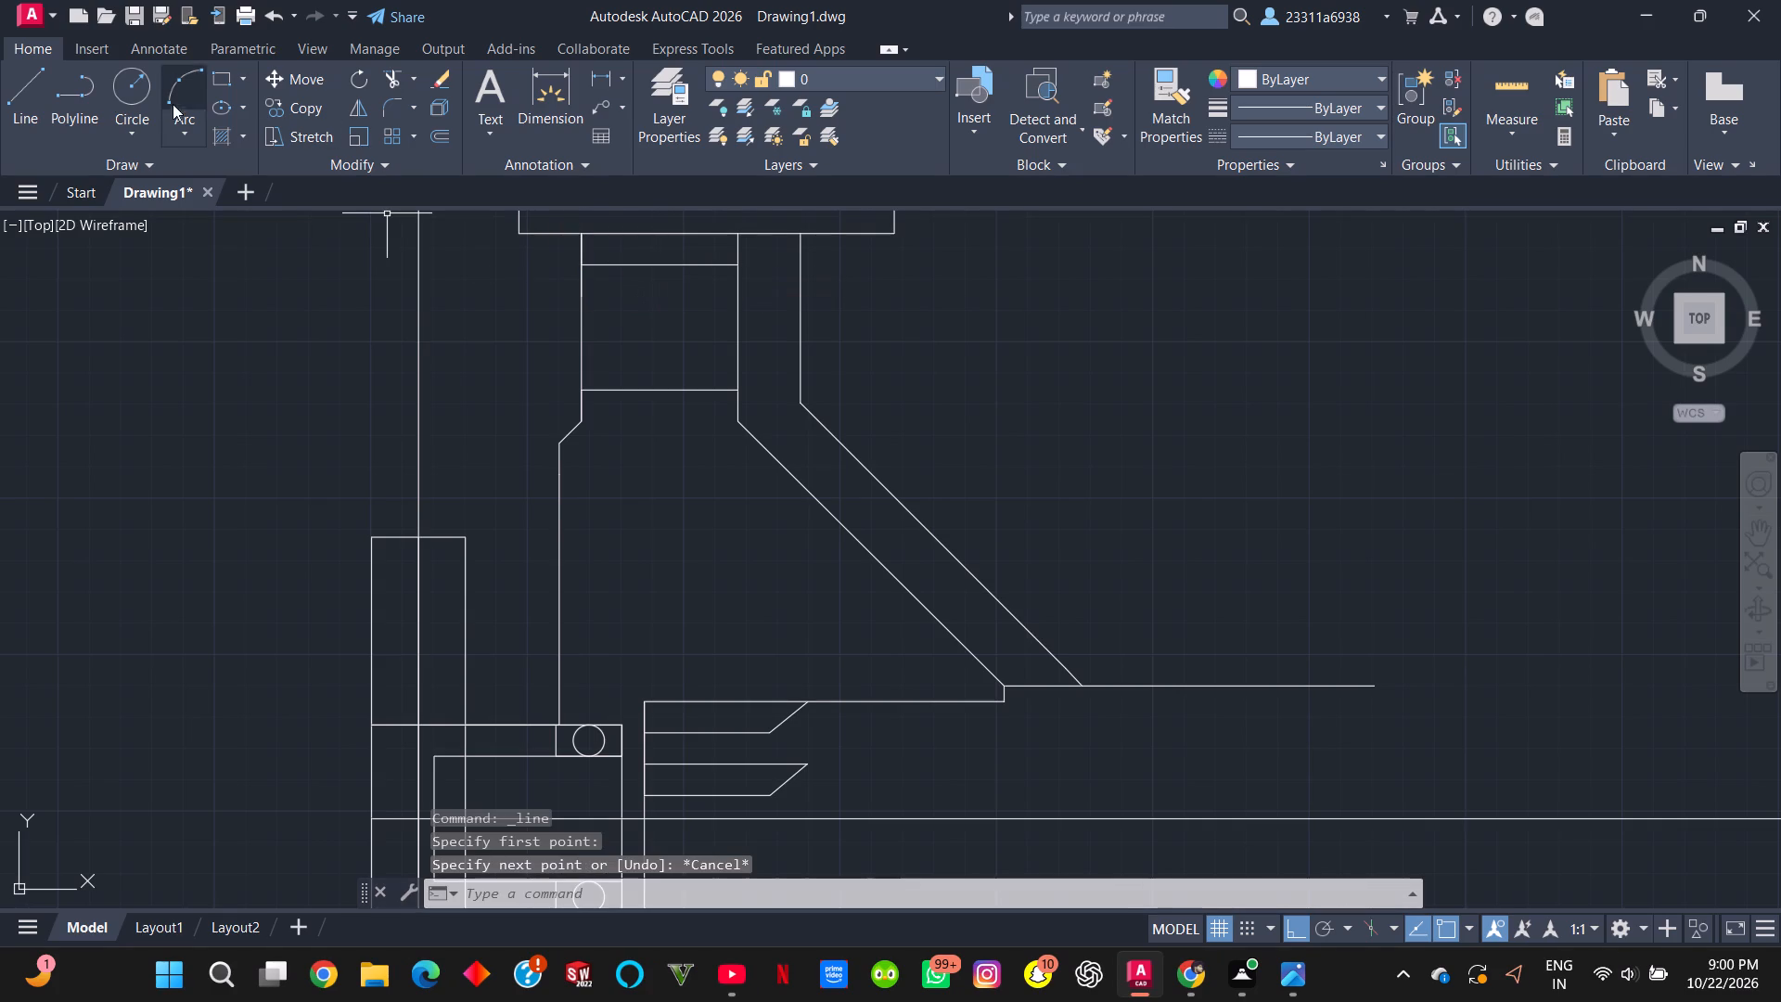
# Check the length of the upper cross line between the two vertical edges with the Dimension preview.
pyautogui.click(536, 102)
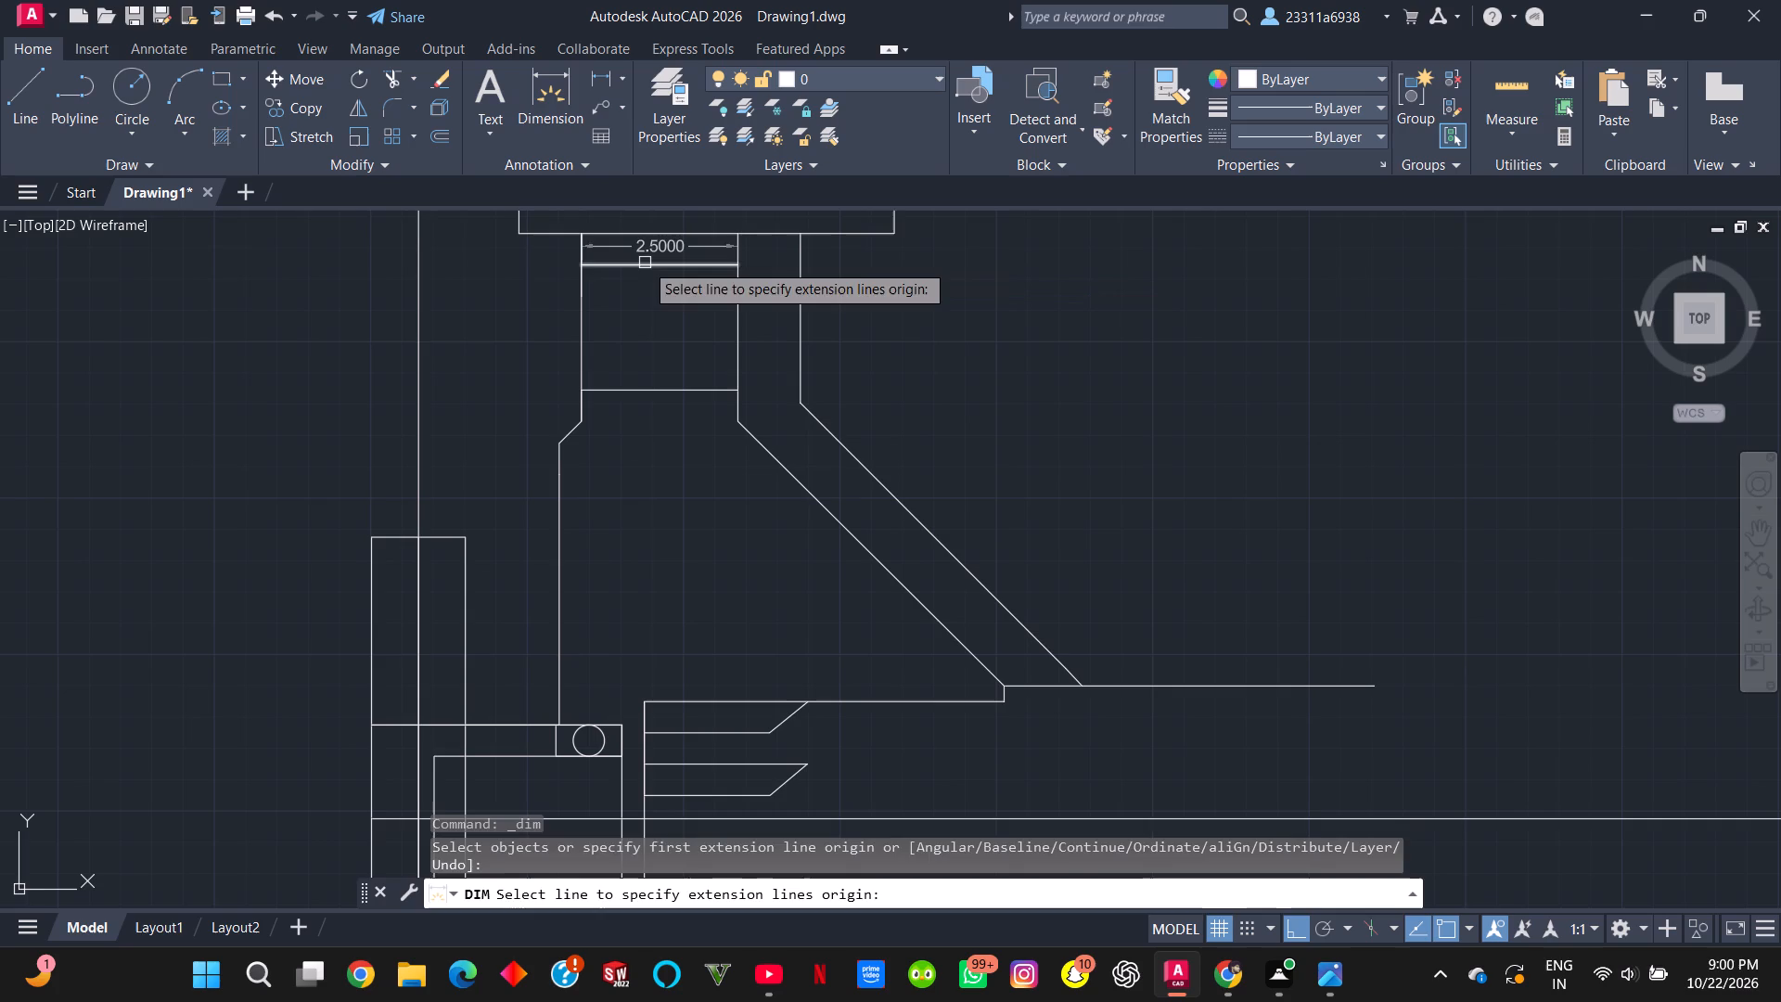
pyautogui.press('Escape')
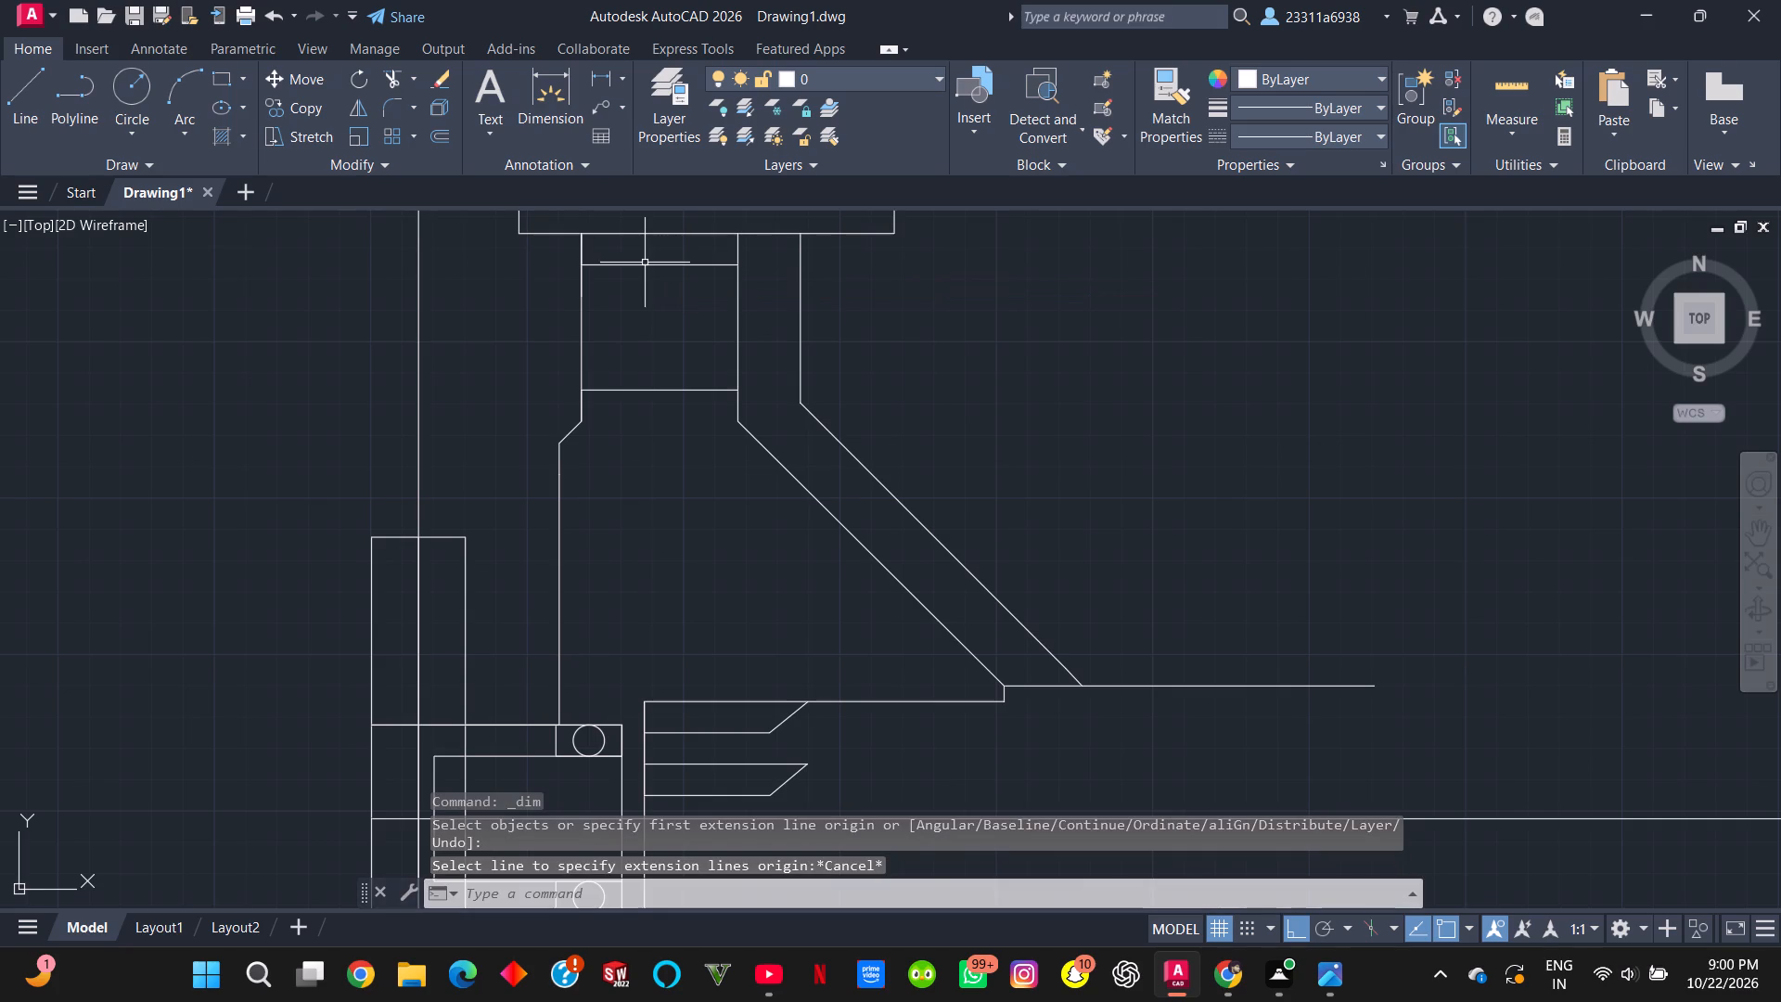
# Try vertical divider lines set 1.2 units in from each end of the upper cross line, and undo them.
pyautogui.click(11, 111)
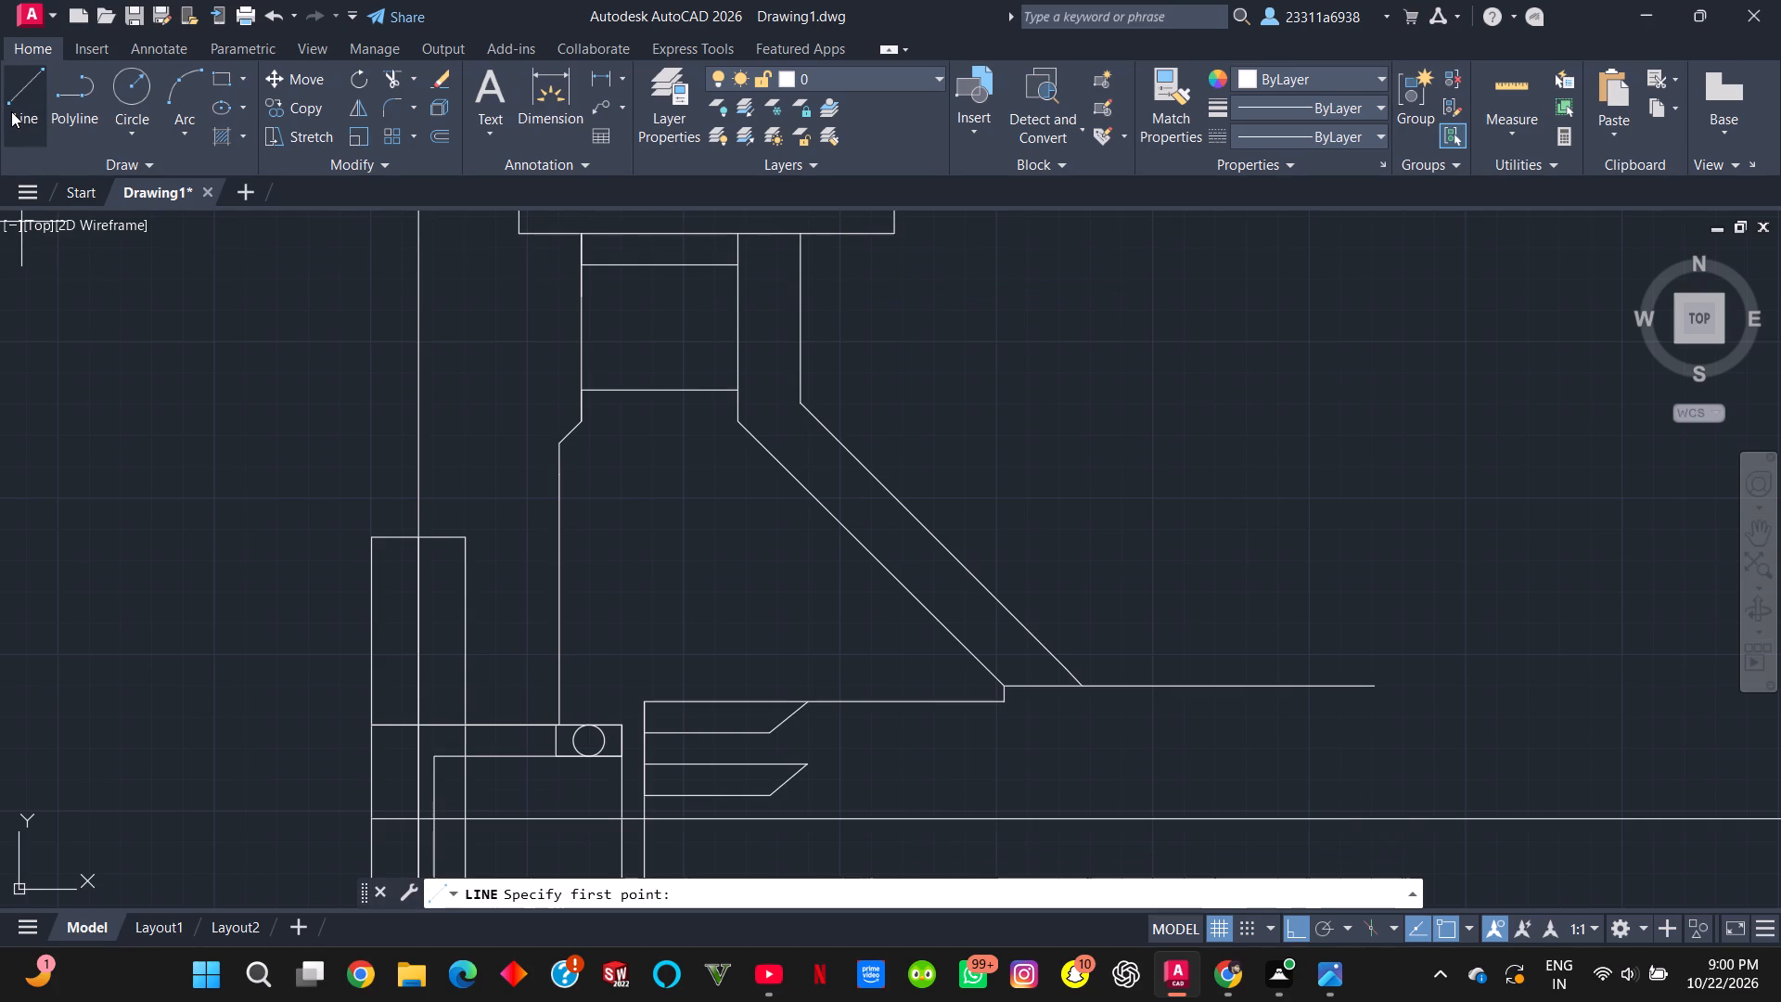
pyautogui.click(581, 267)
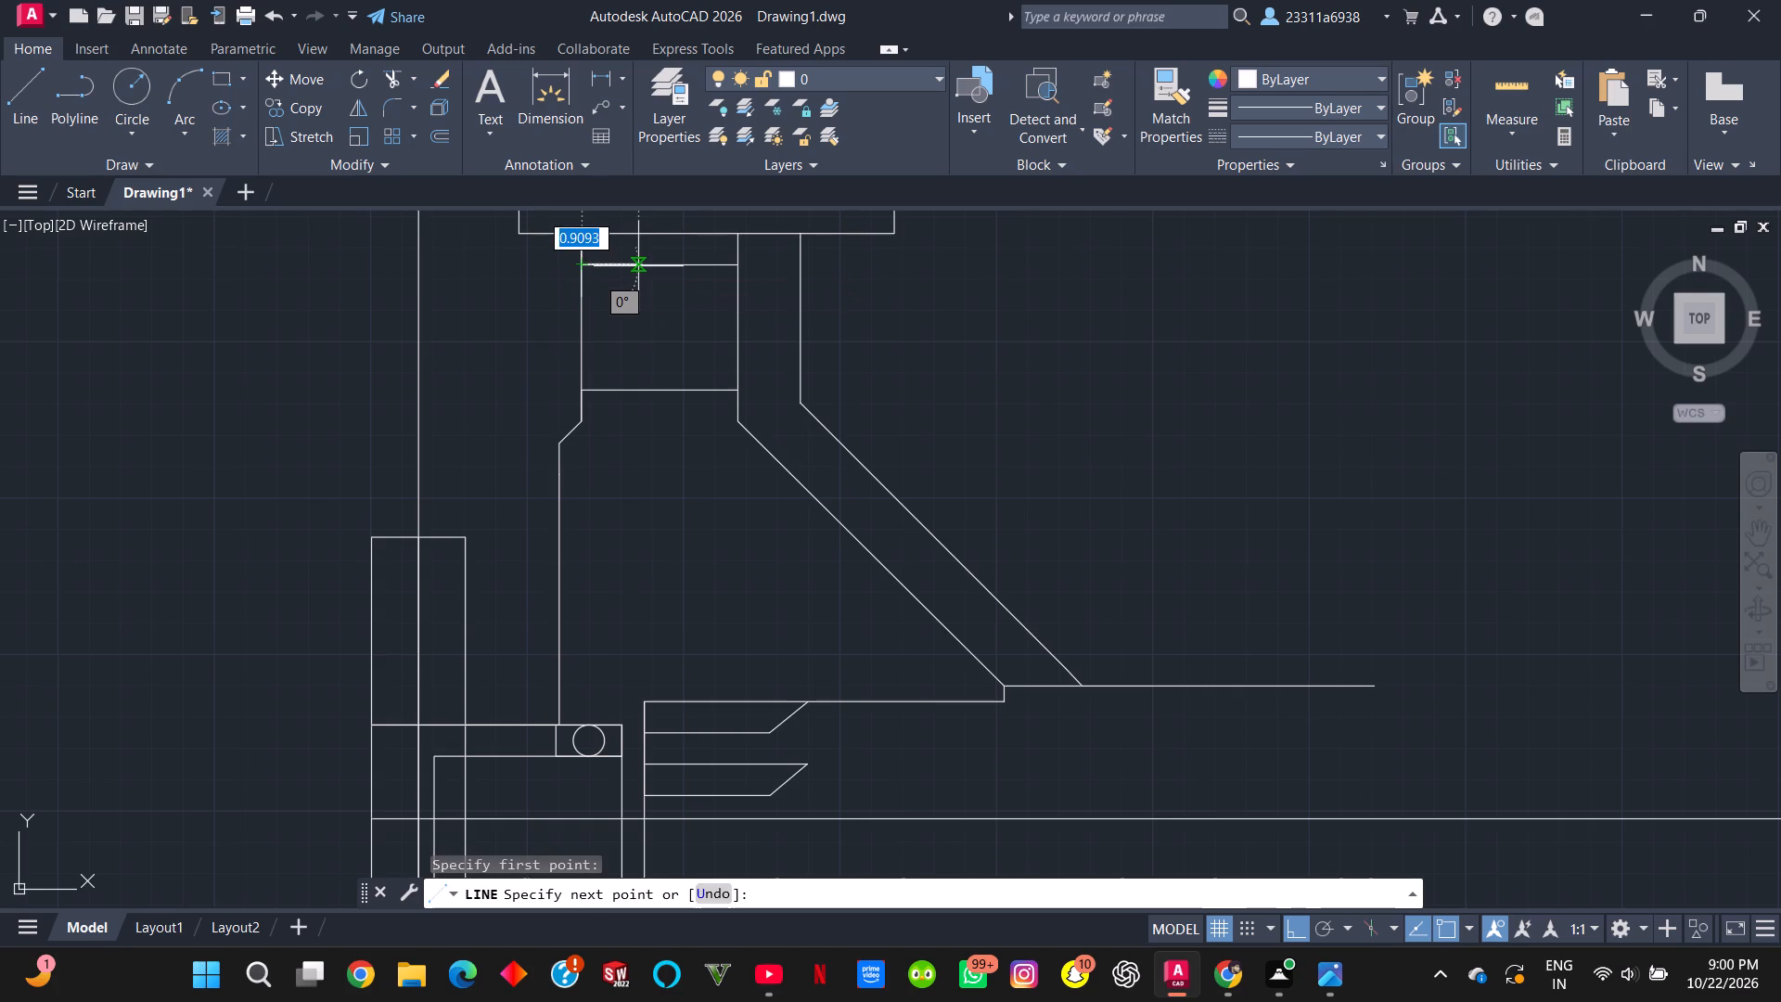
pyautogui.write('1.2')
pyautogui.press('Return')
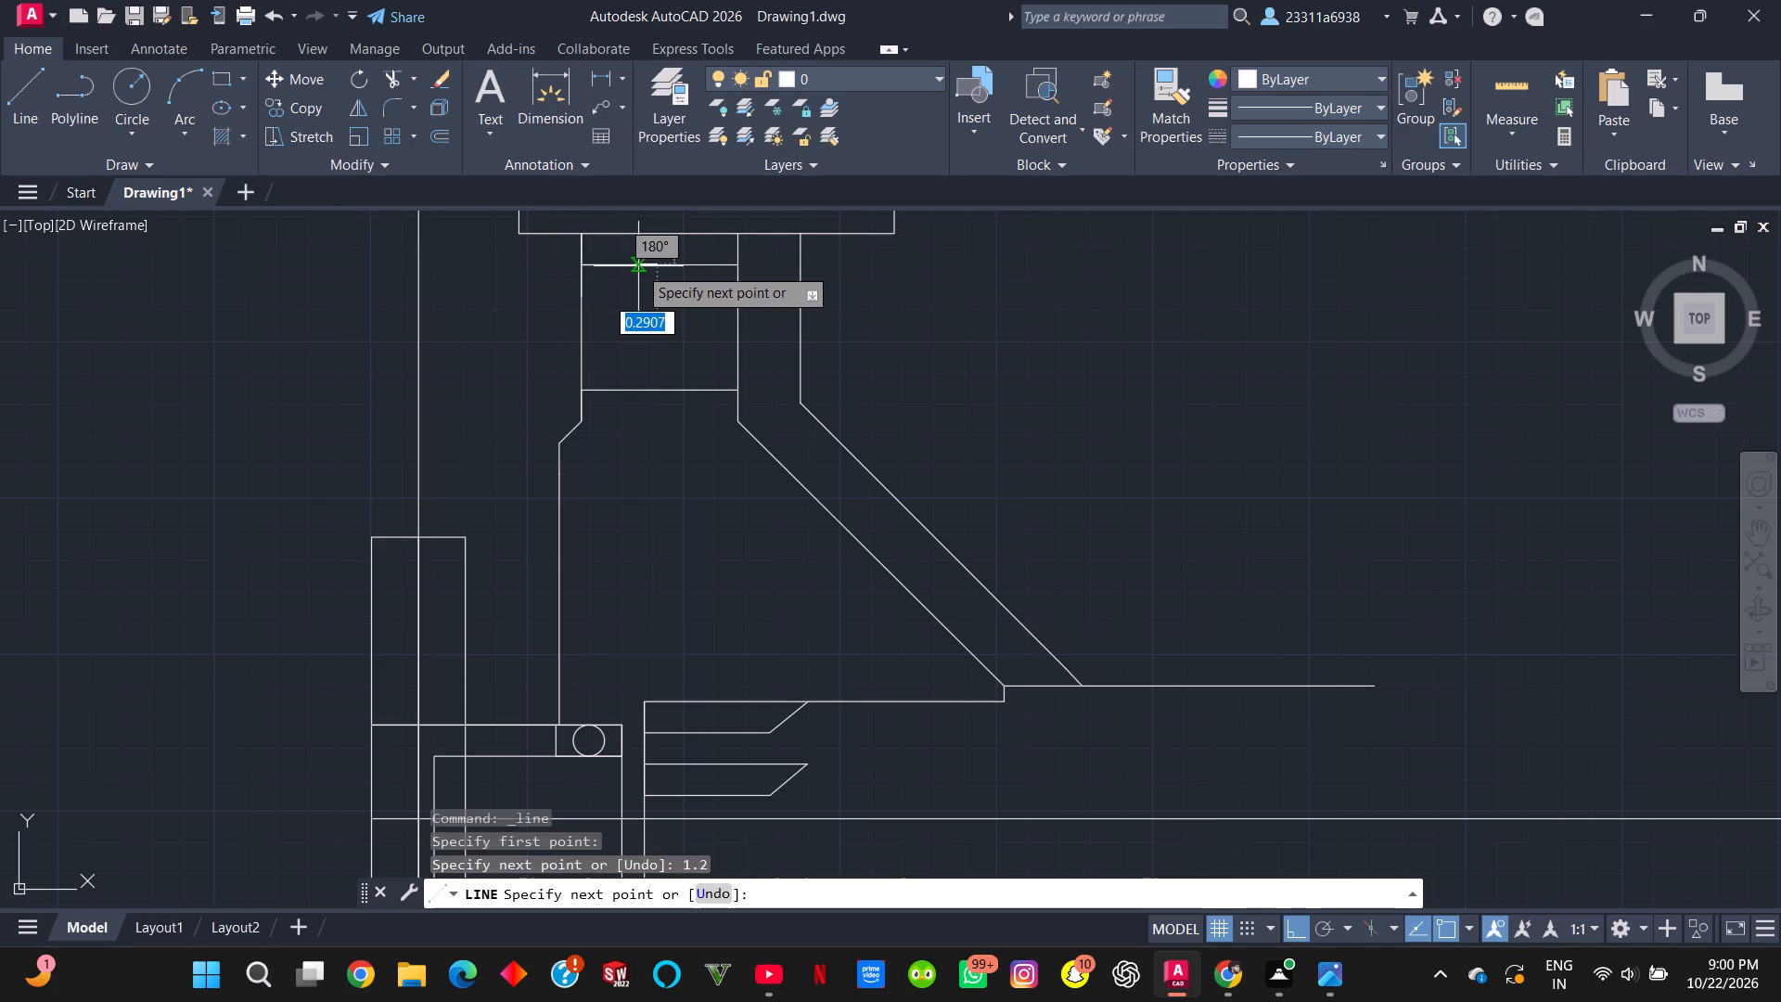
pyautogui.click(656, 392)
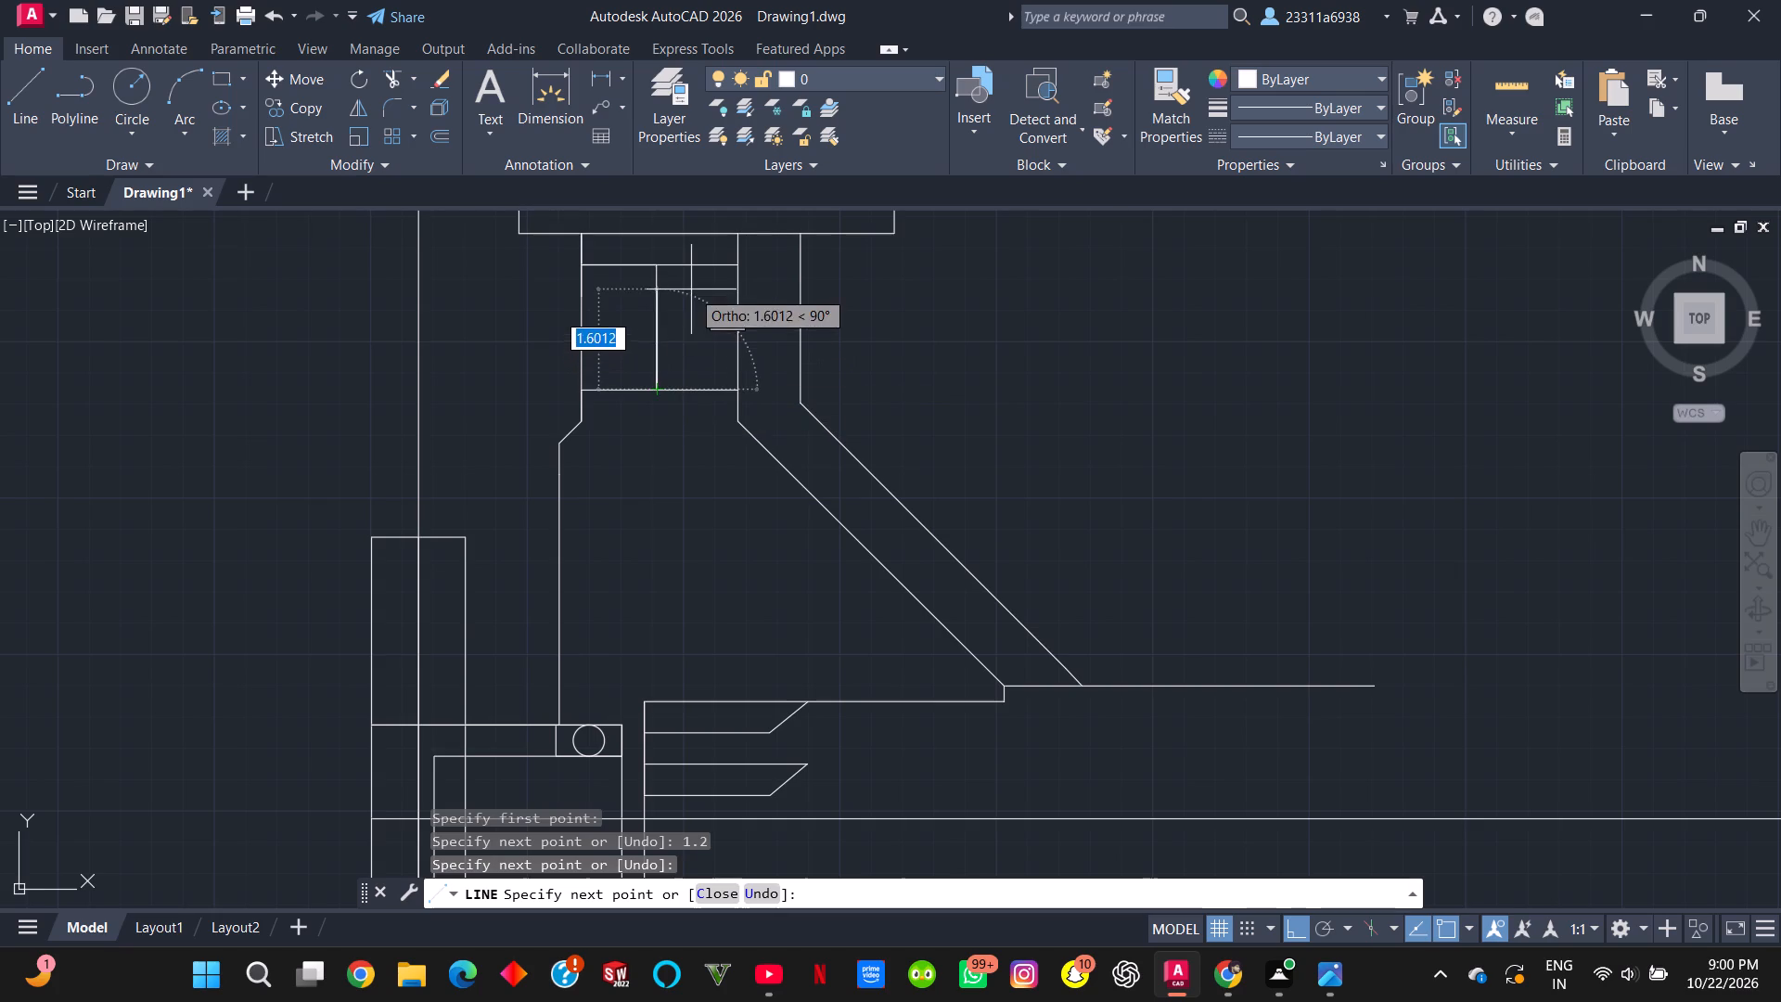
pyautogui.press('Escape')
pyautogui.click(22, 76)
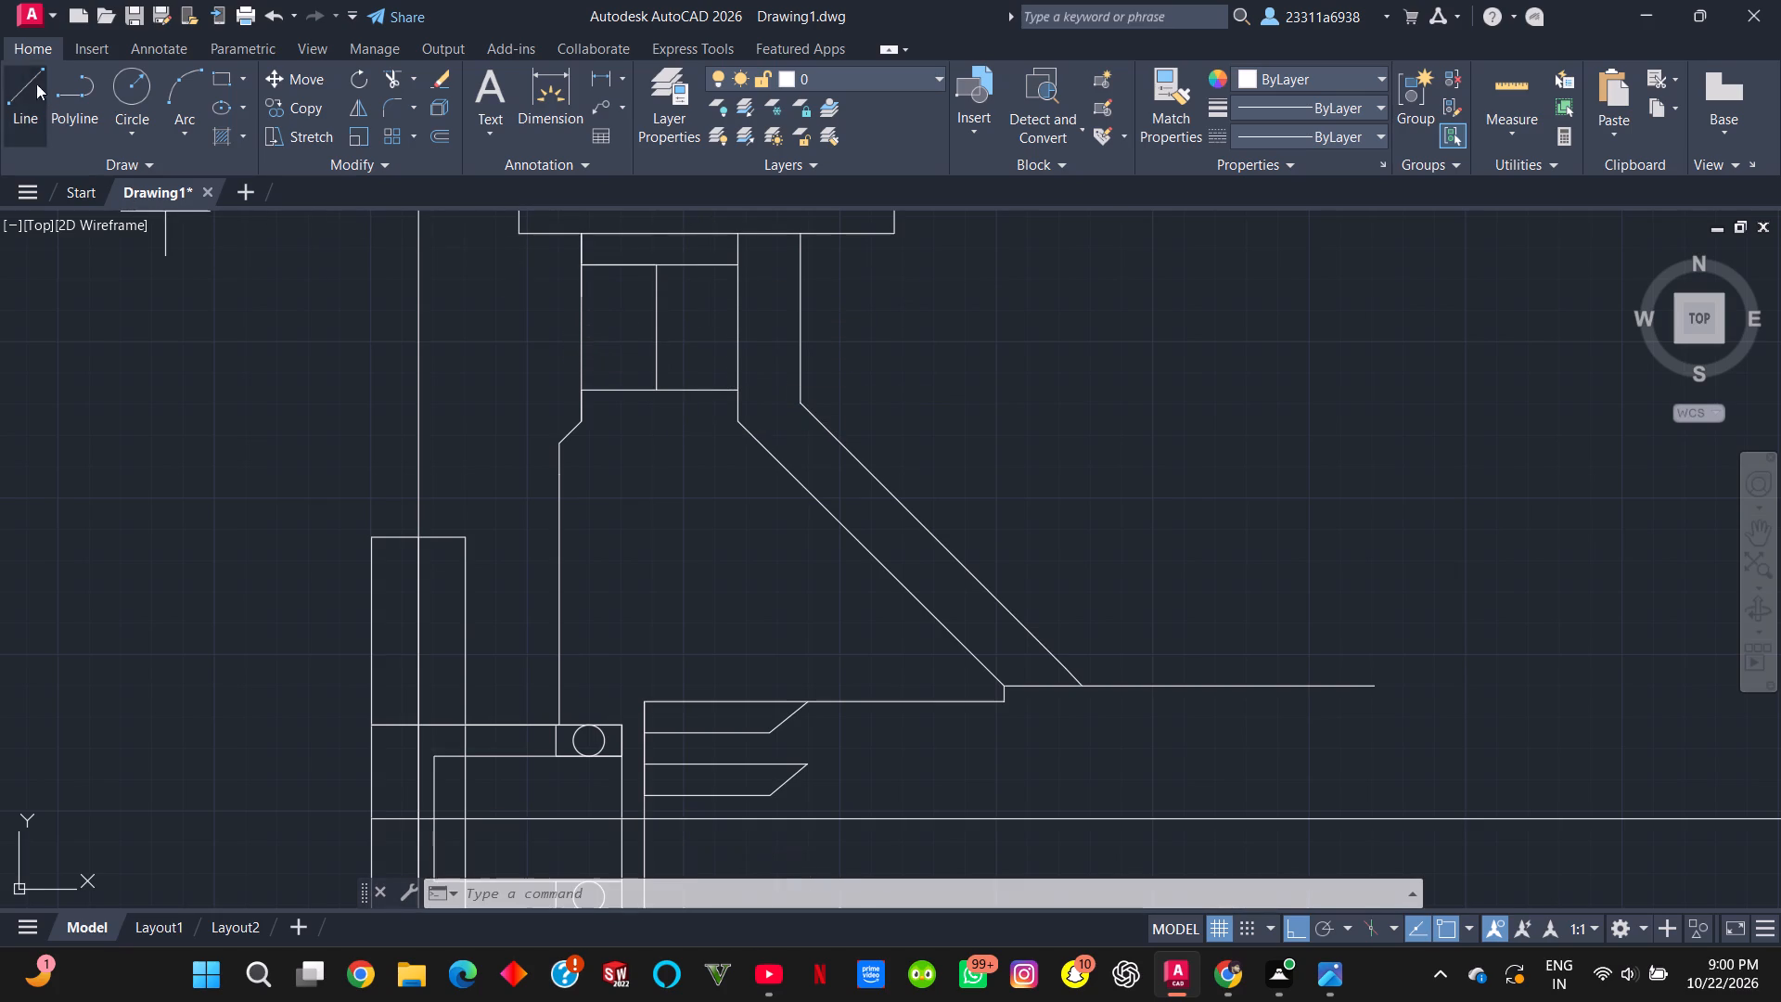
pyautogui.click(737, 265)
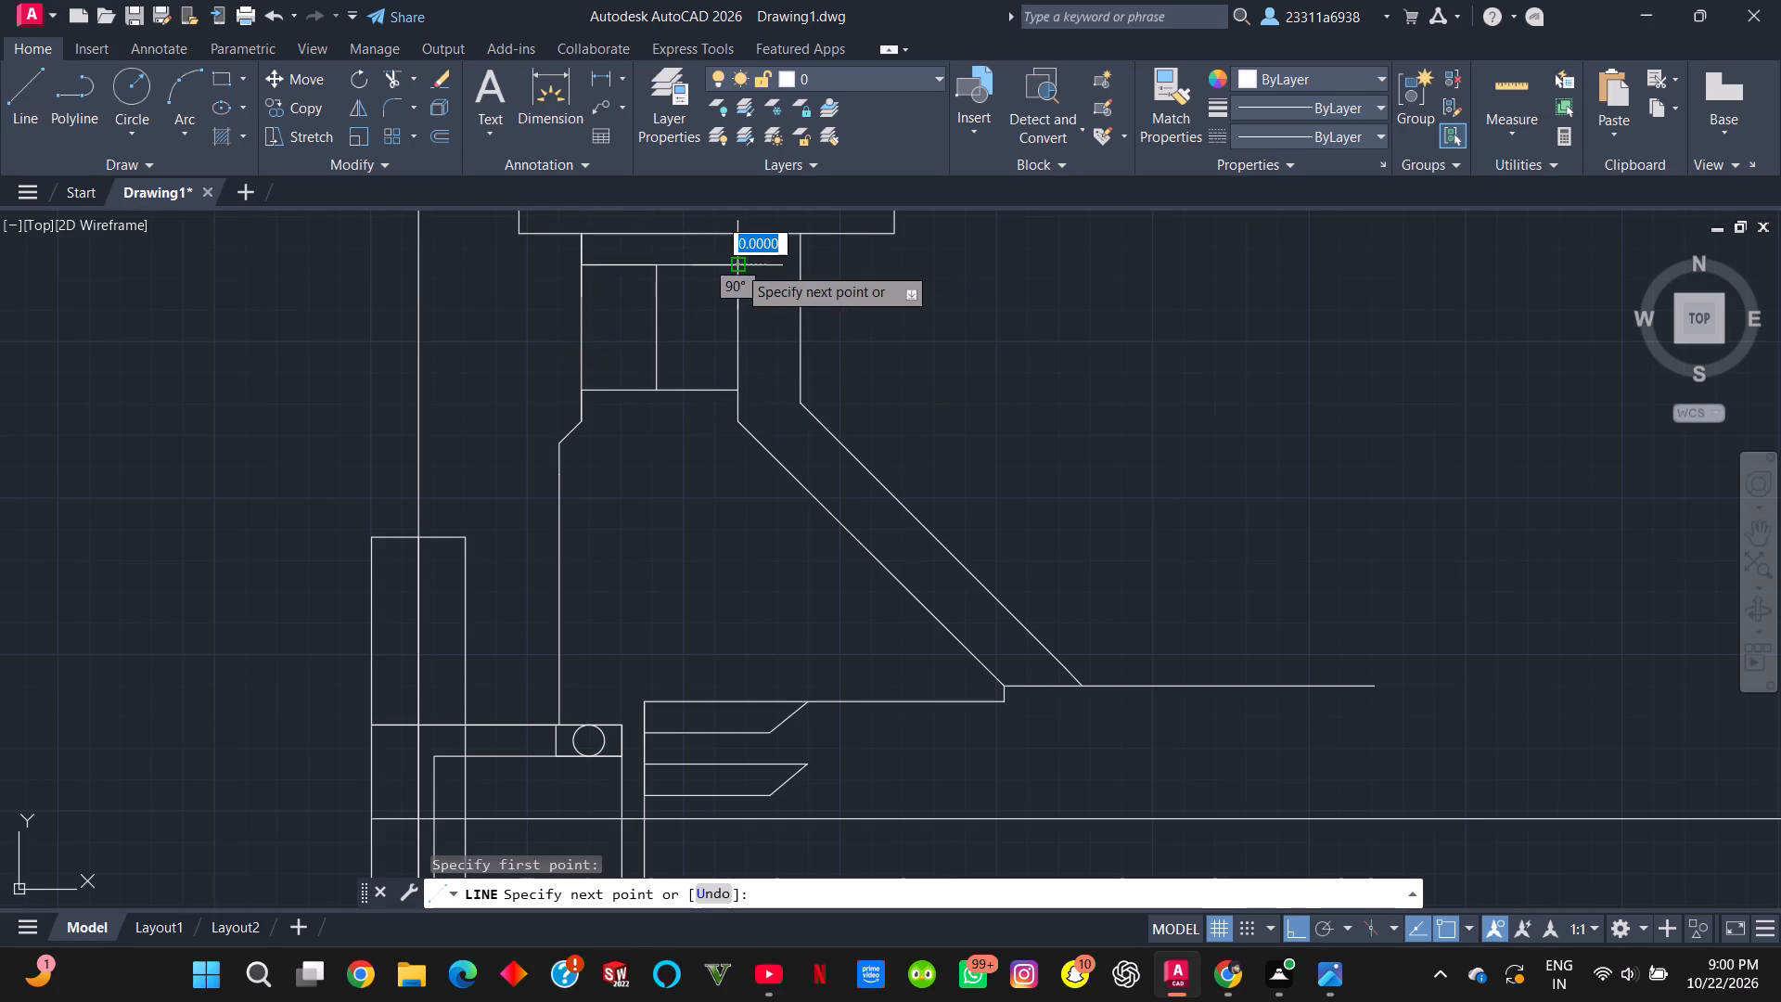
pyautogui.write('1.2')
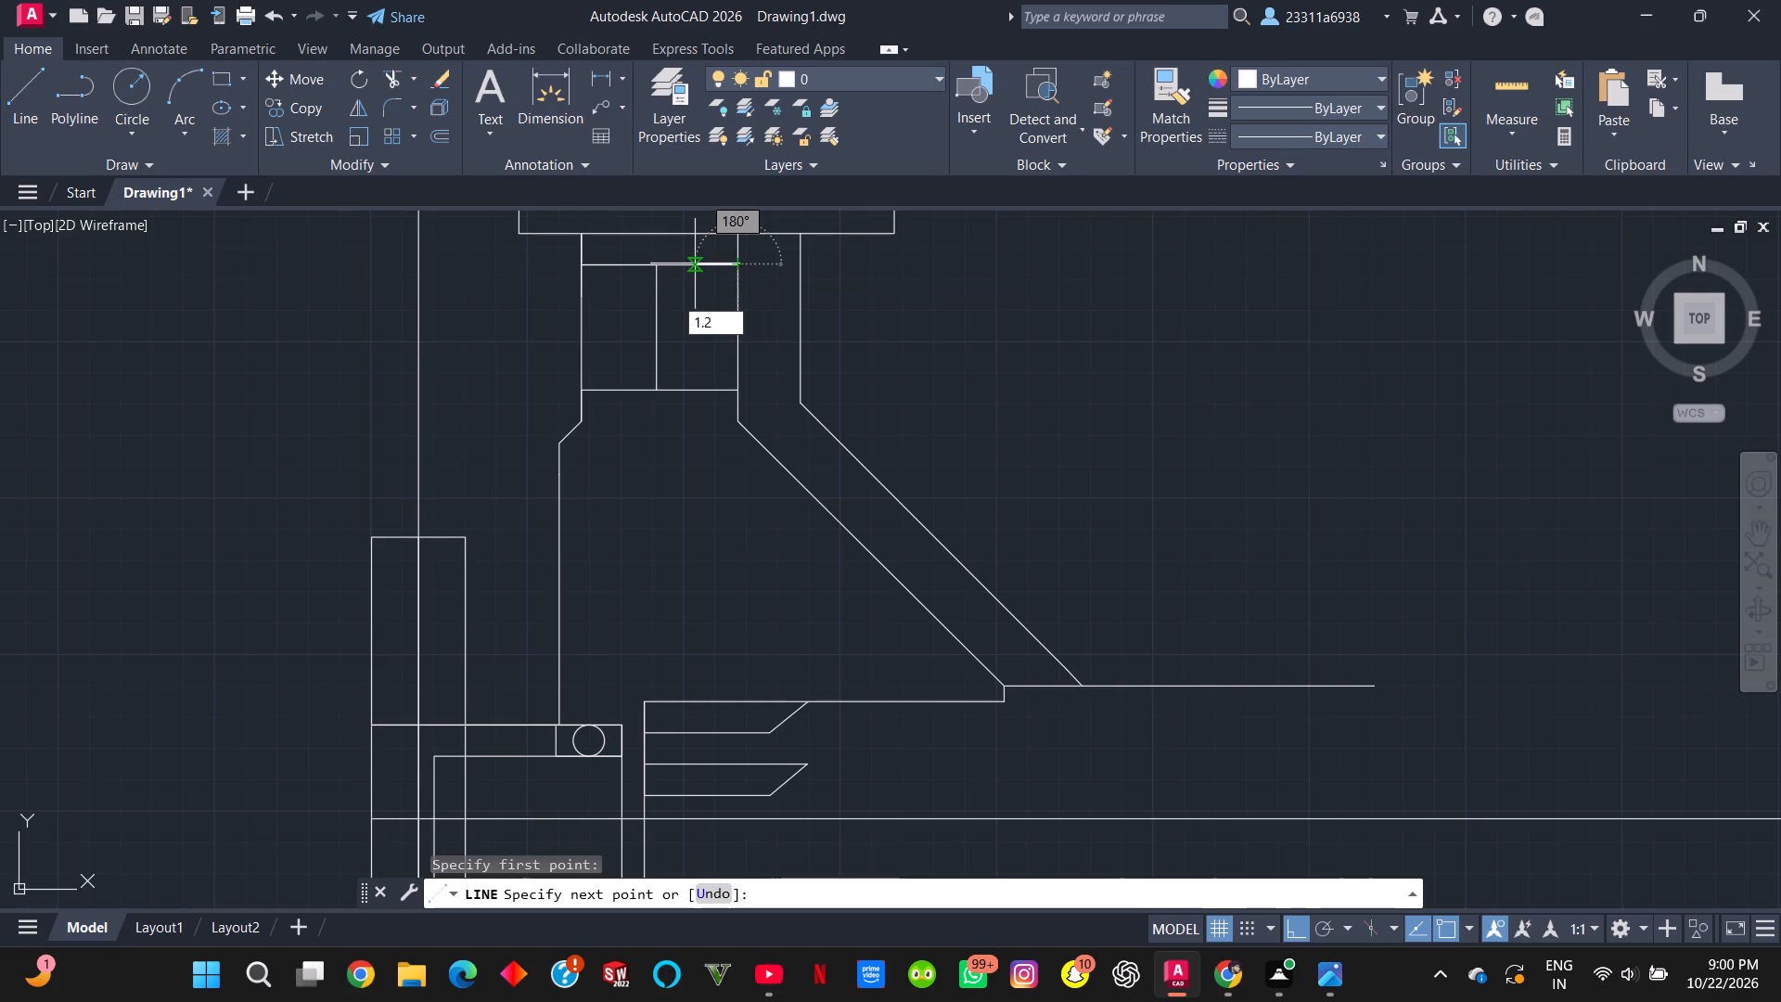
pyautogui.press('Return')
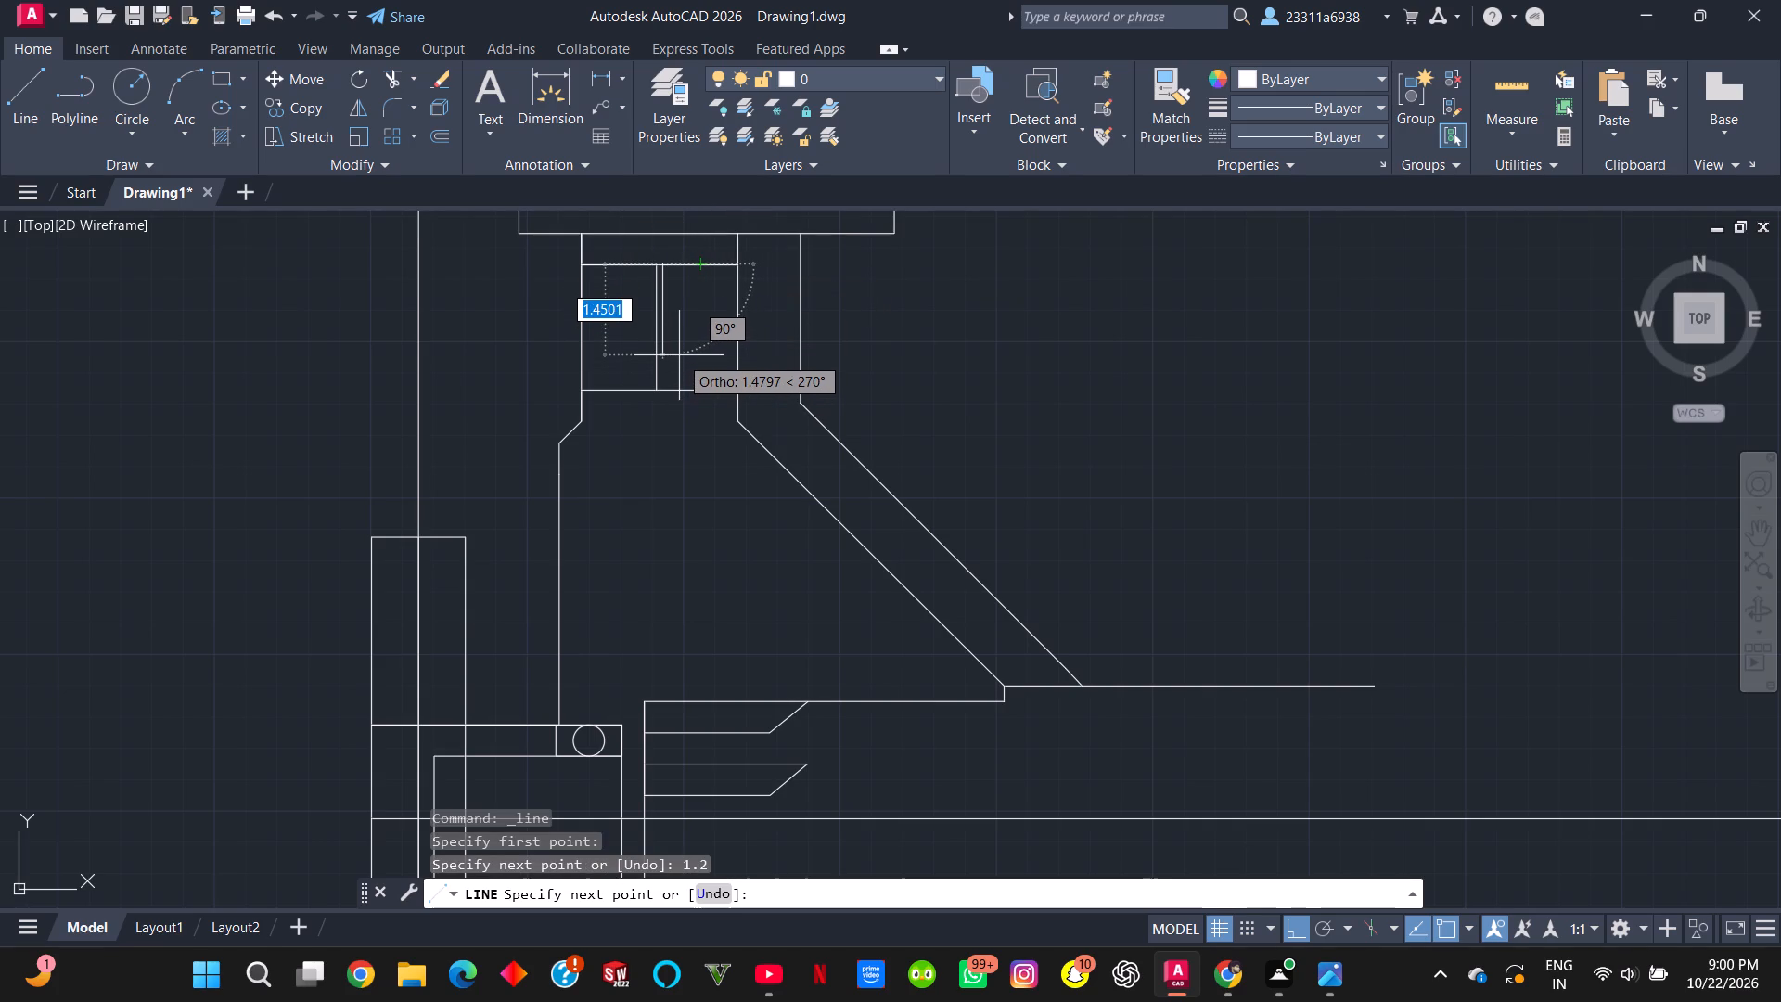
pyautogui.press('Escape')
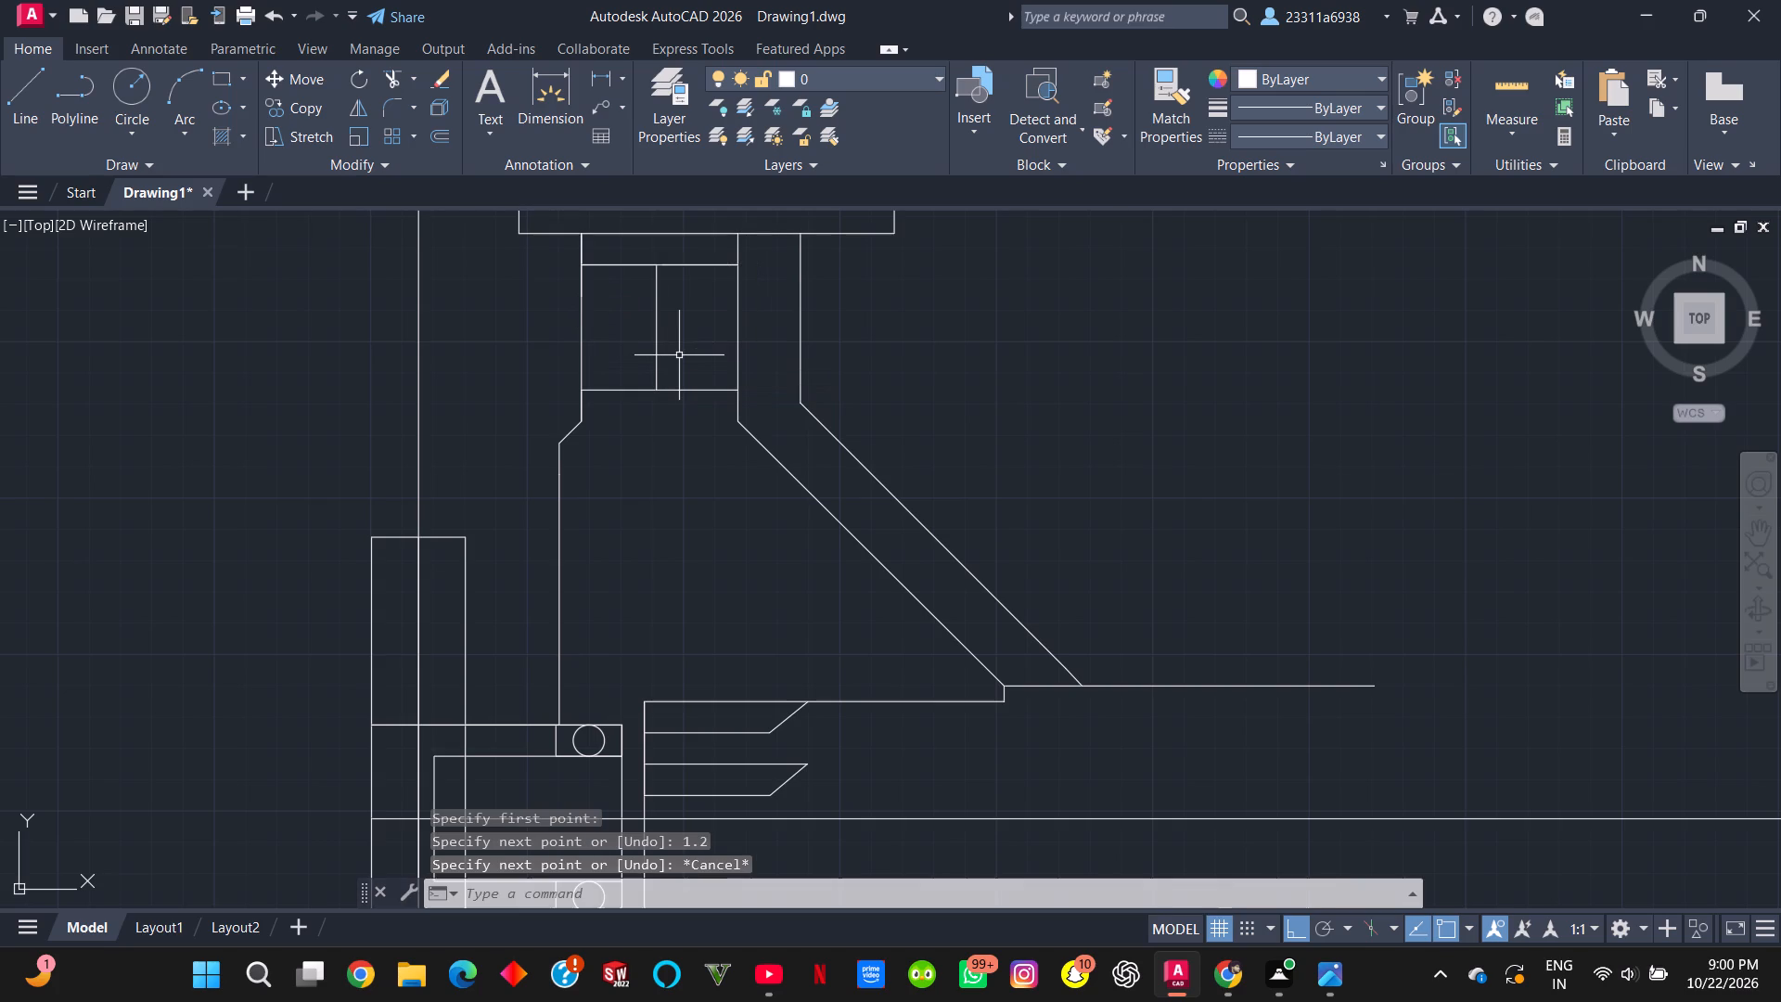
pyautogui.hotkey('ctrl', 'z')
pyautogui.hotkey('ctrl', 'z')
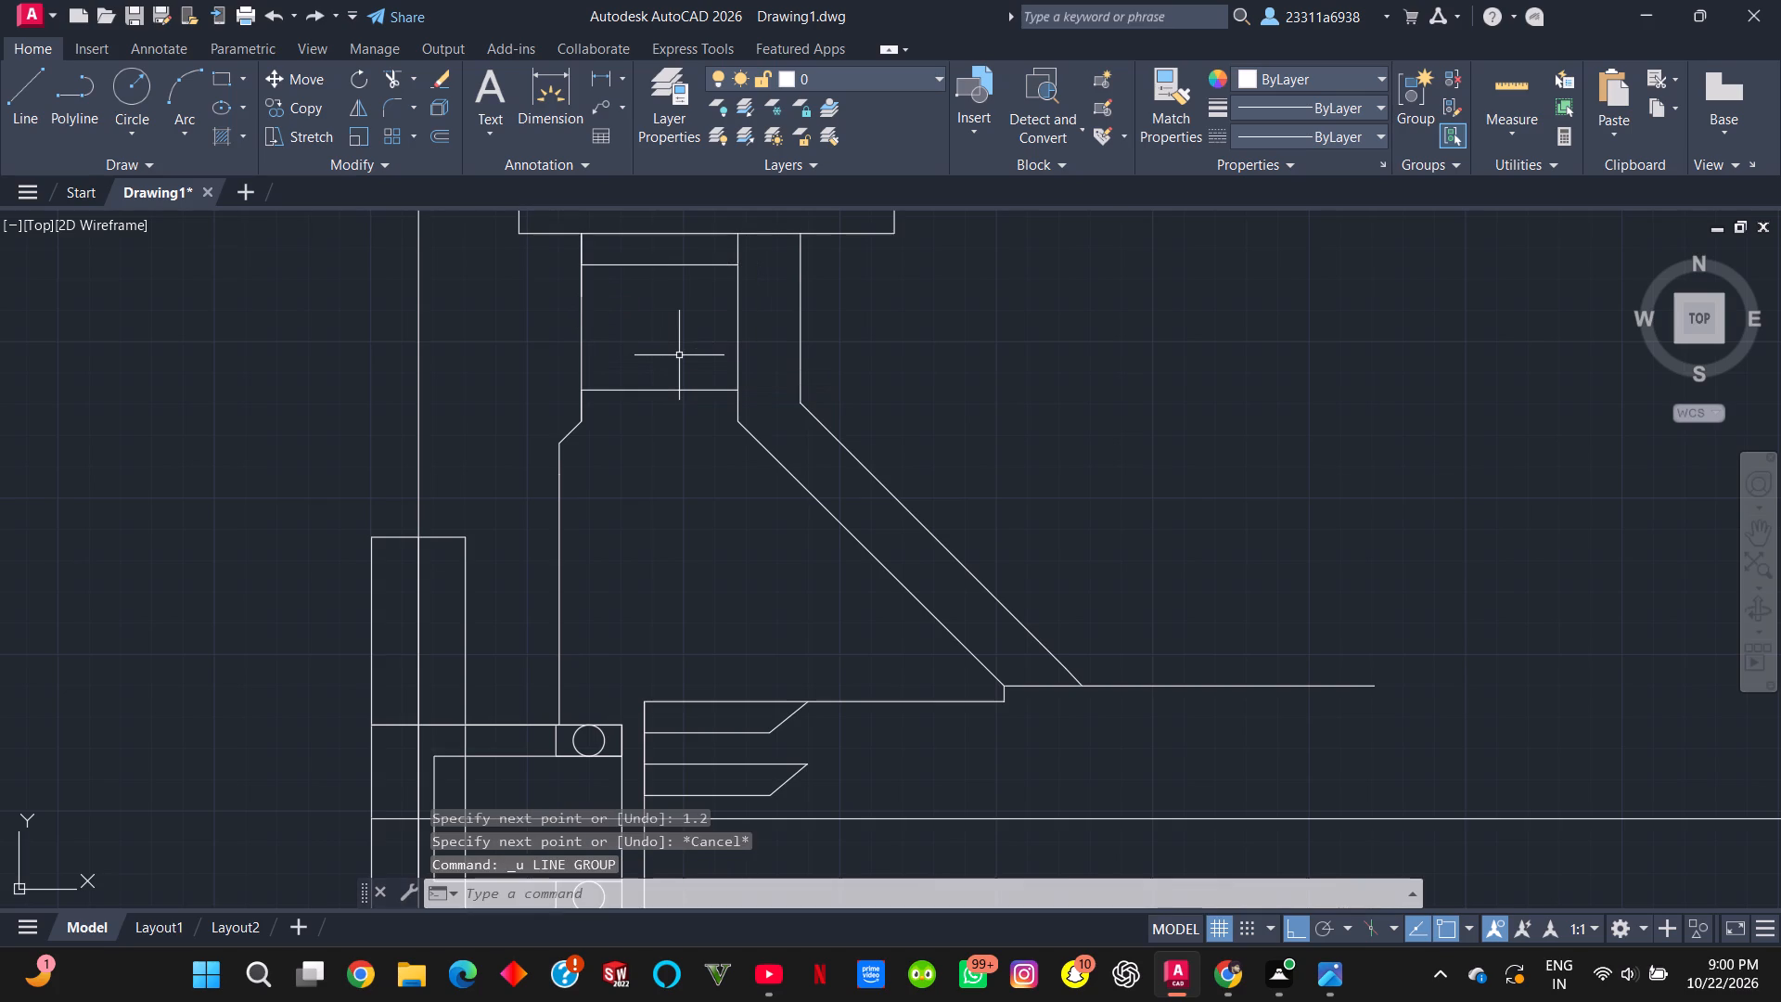
# Draw a line from the upper cross line's left end 1.15 units inward, continuing 2 units down to the lower cross line.
pyautogui.click(30, 105)
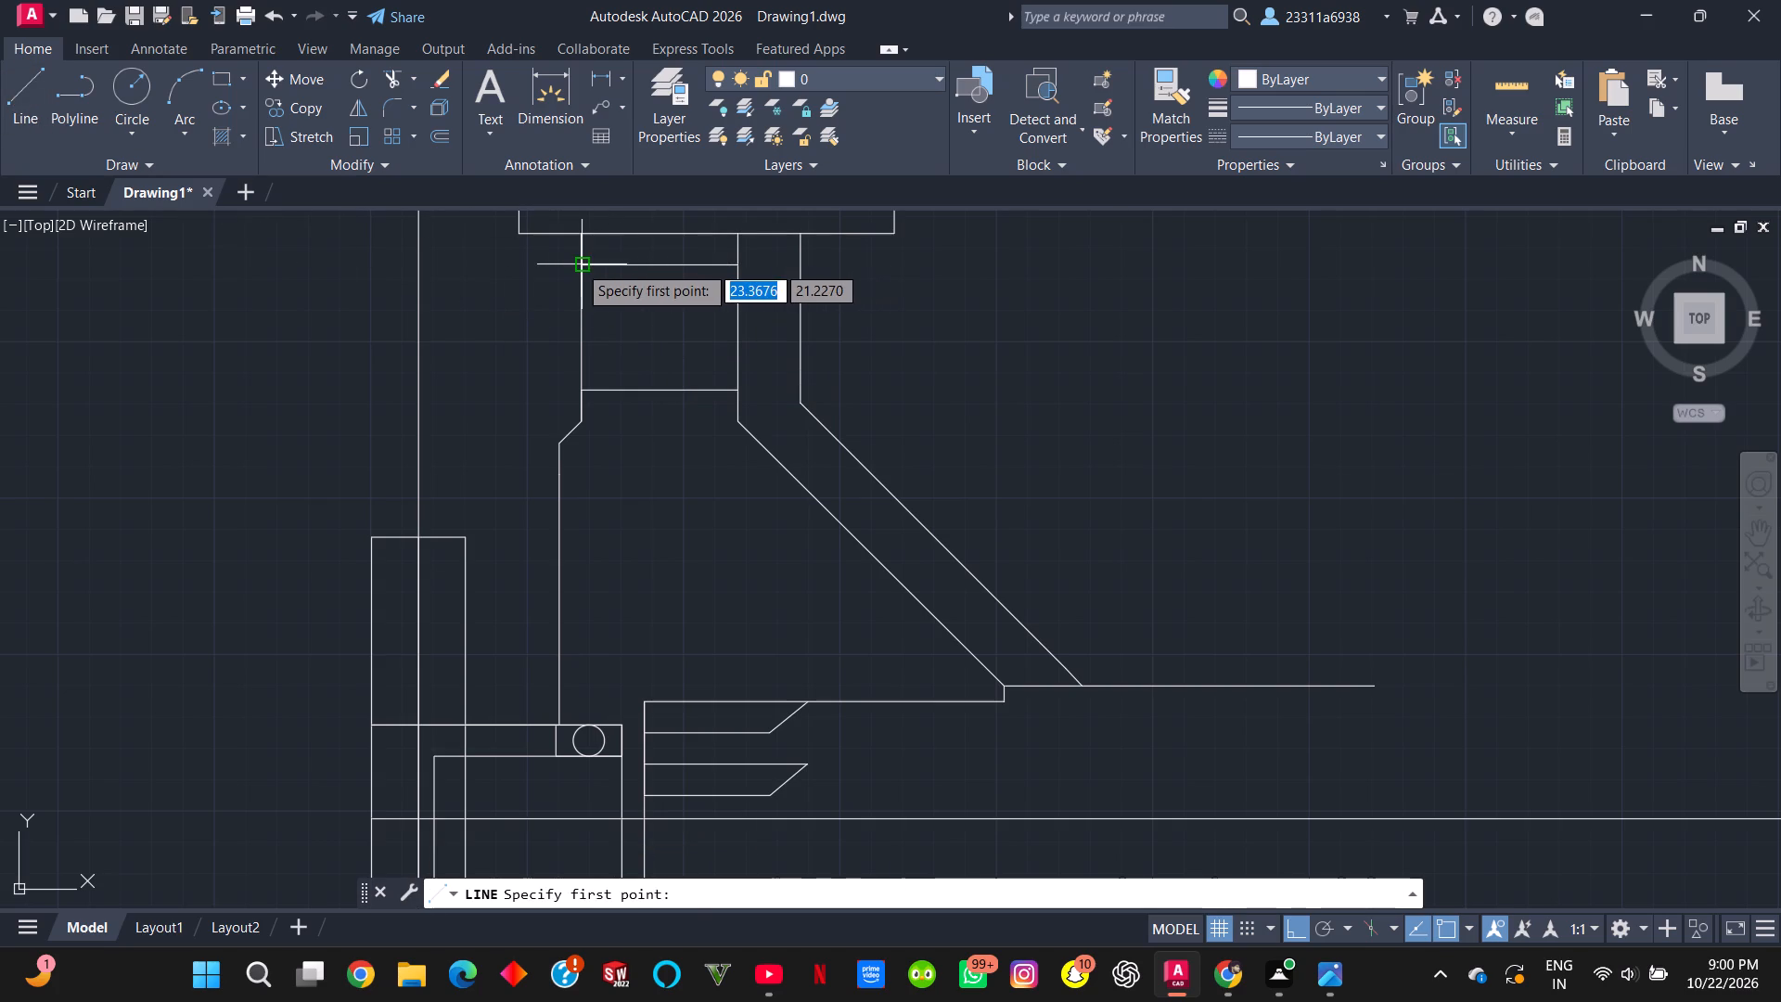
pyautogui.click(578, 264)
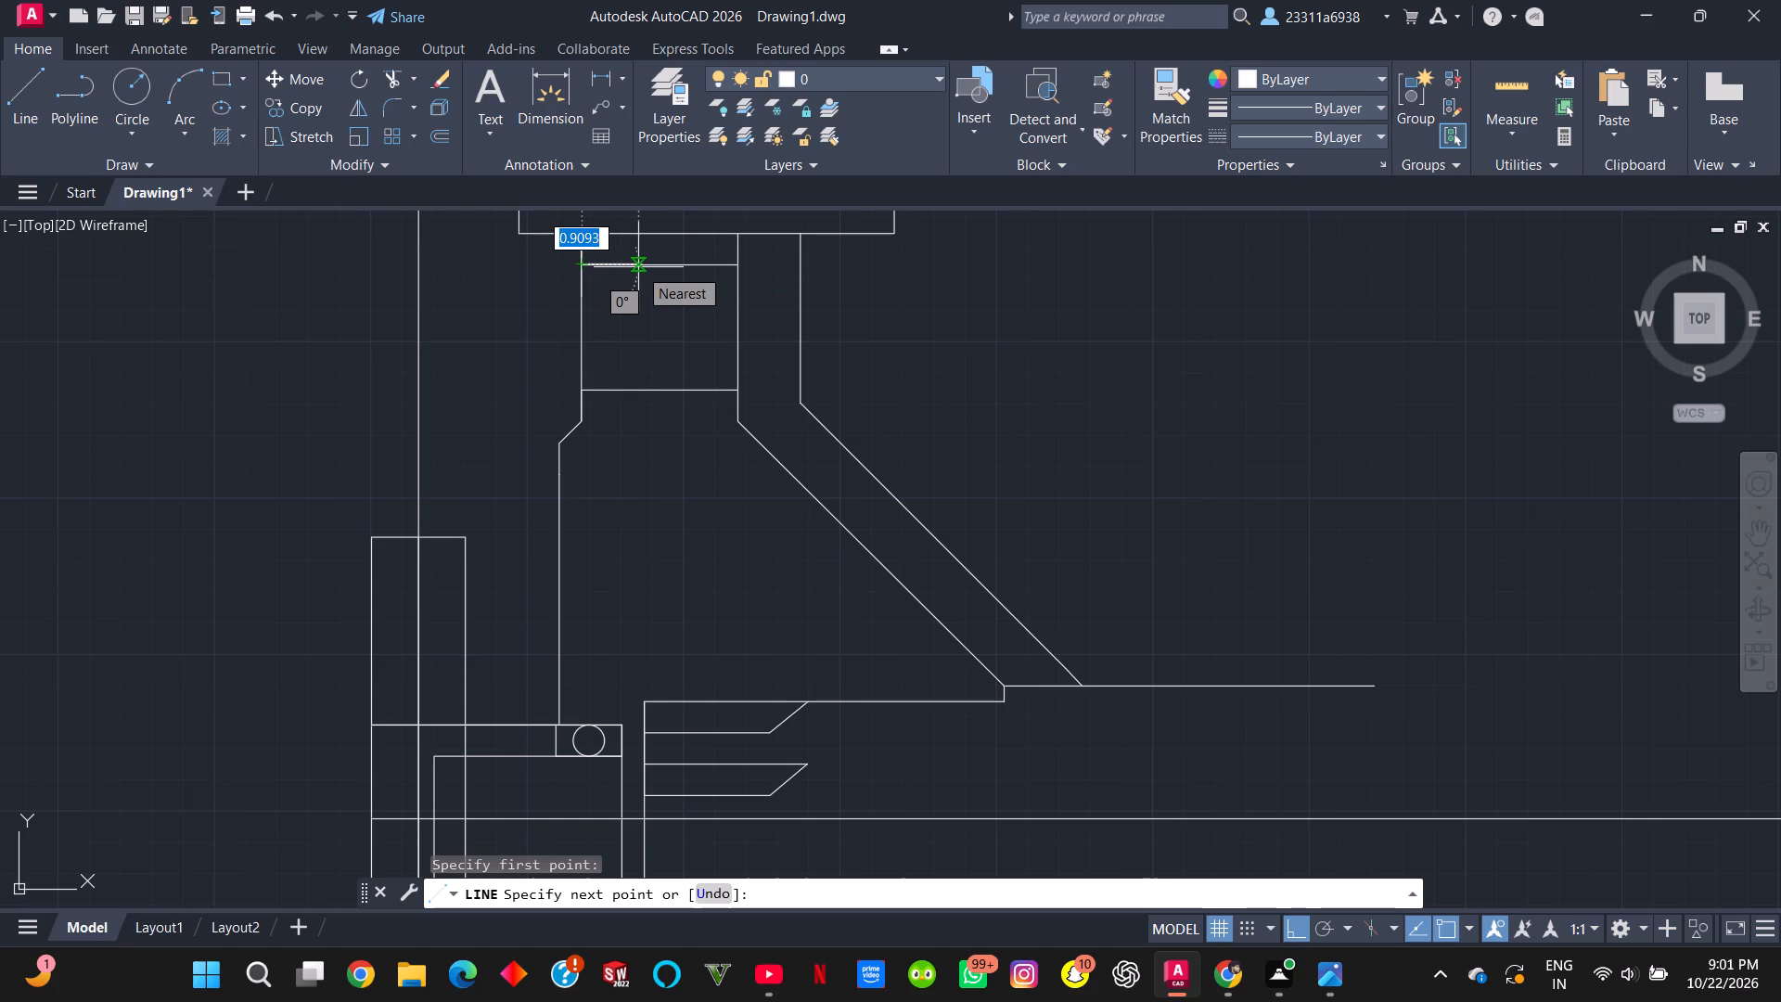
pyautogui.write('1.15')
pyautogui.press('Return')
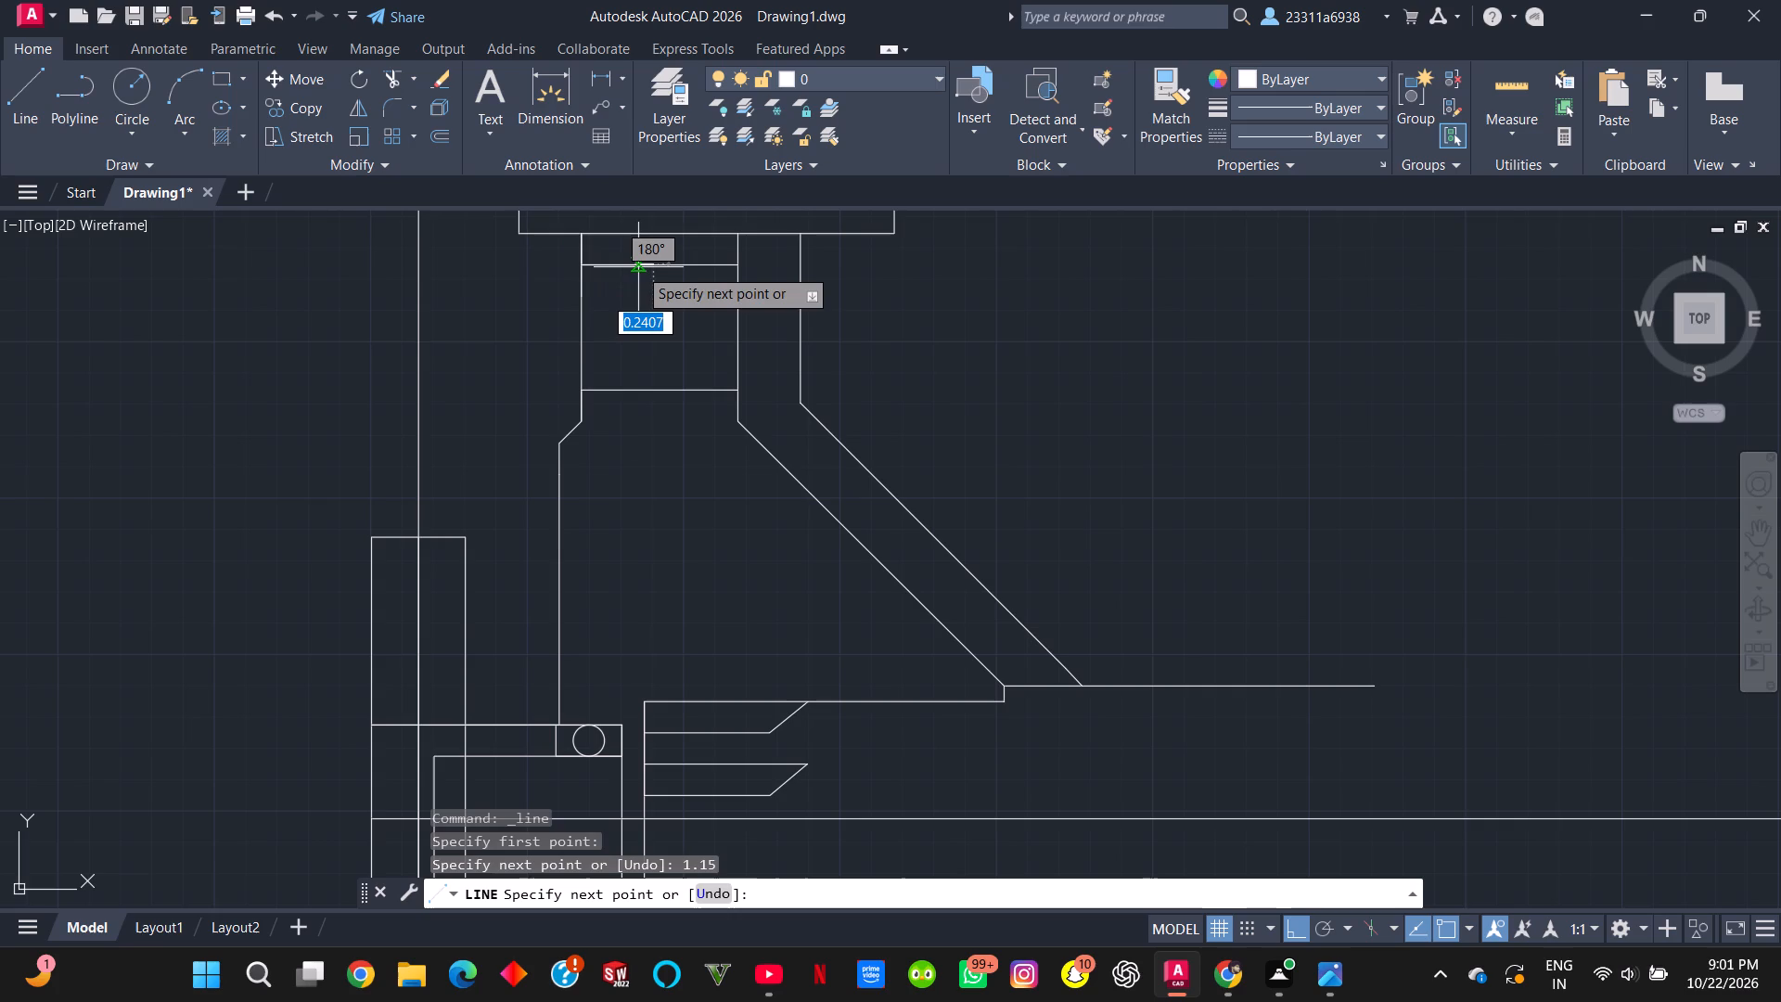
pyautogui.click(659, 387)
pyautogui.press('Escape')
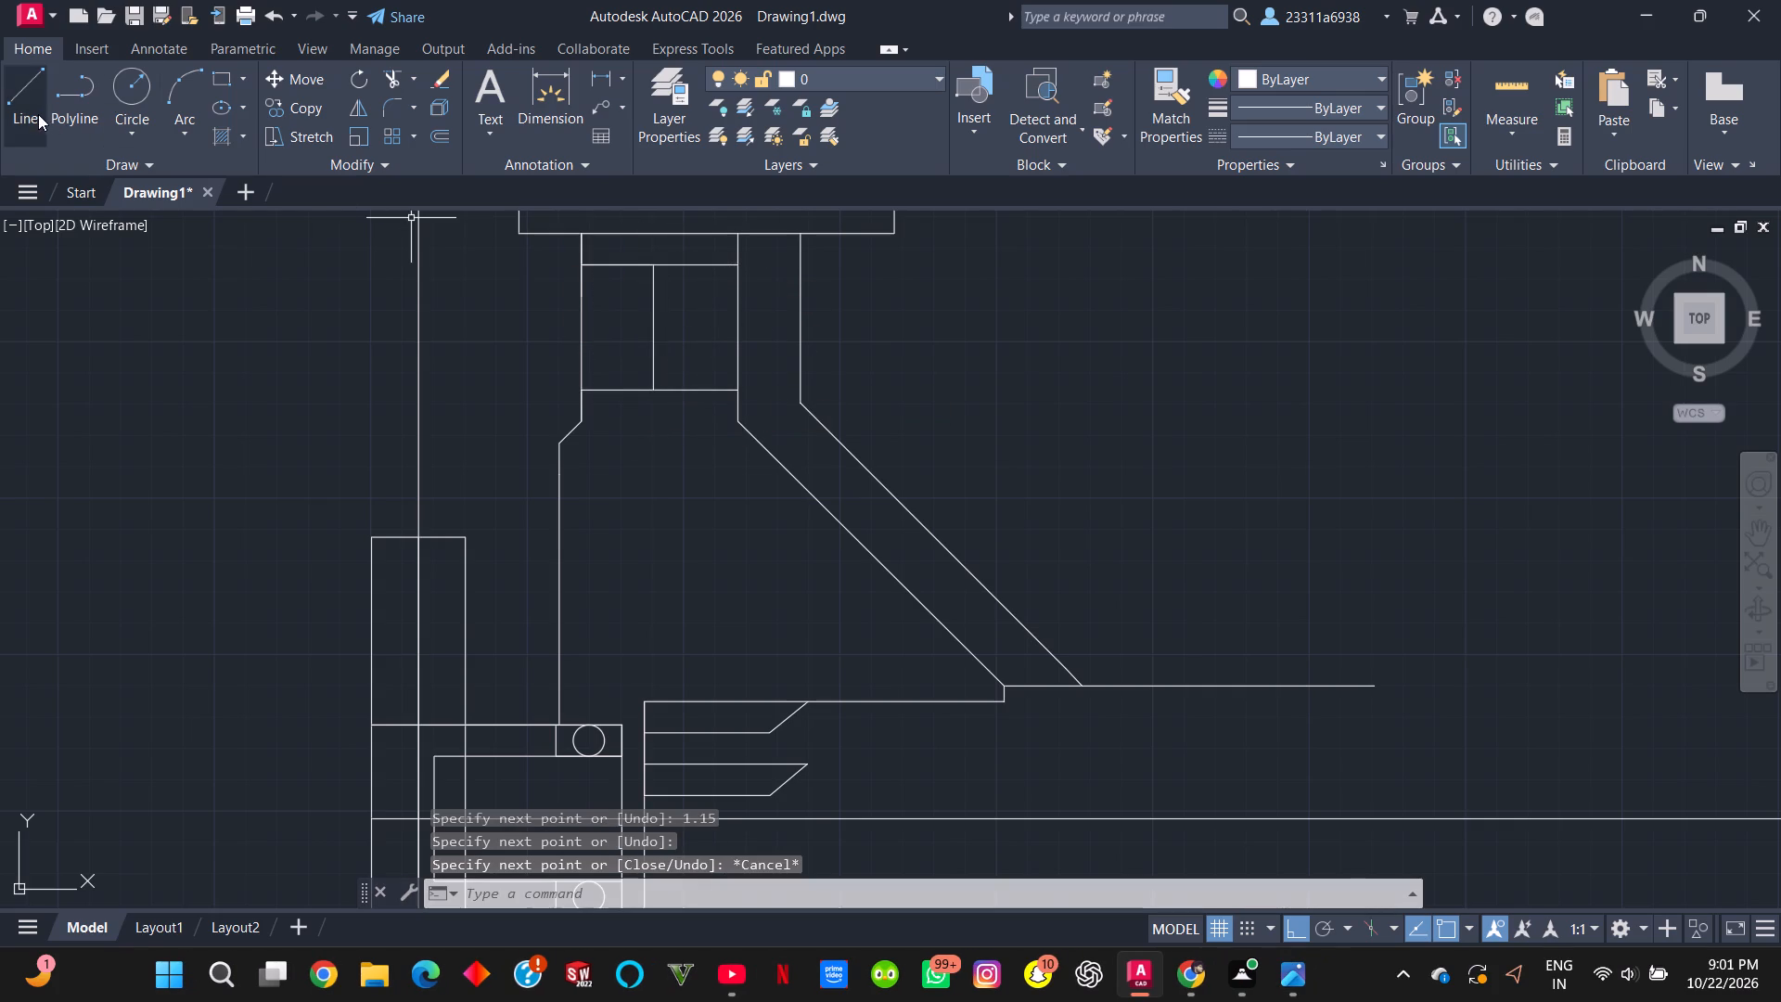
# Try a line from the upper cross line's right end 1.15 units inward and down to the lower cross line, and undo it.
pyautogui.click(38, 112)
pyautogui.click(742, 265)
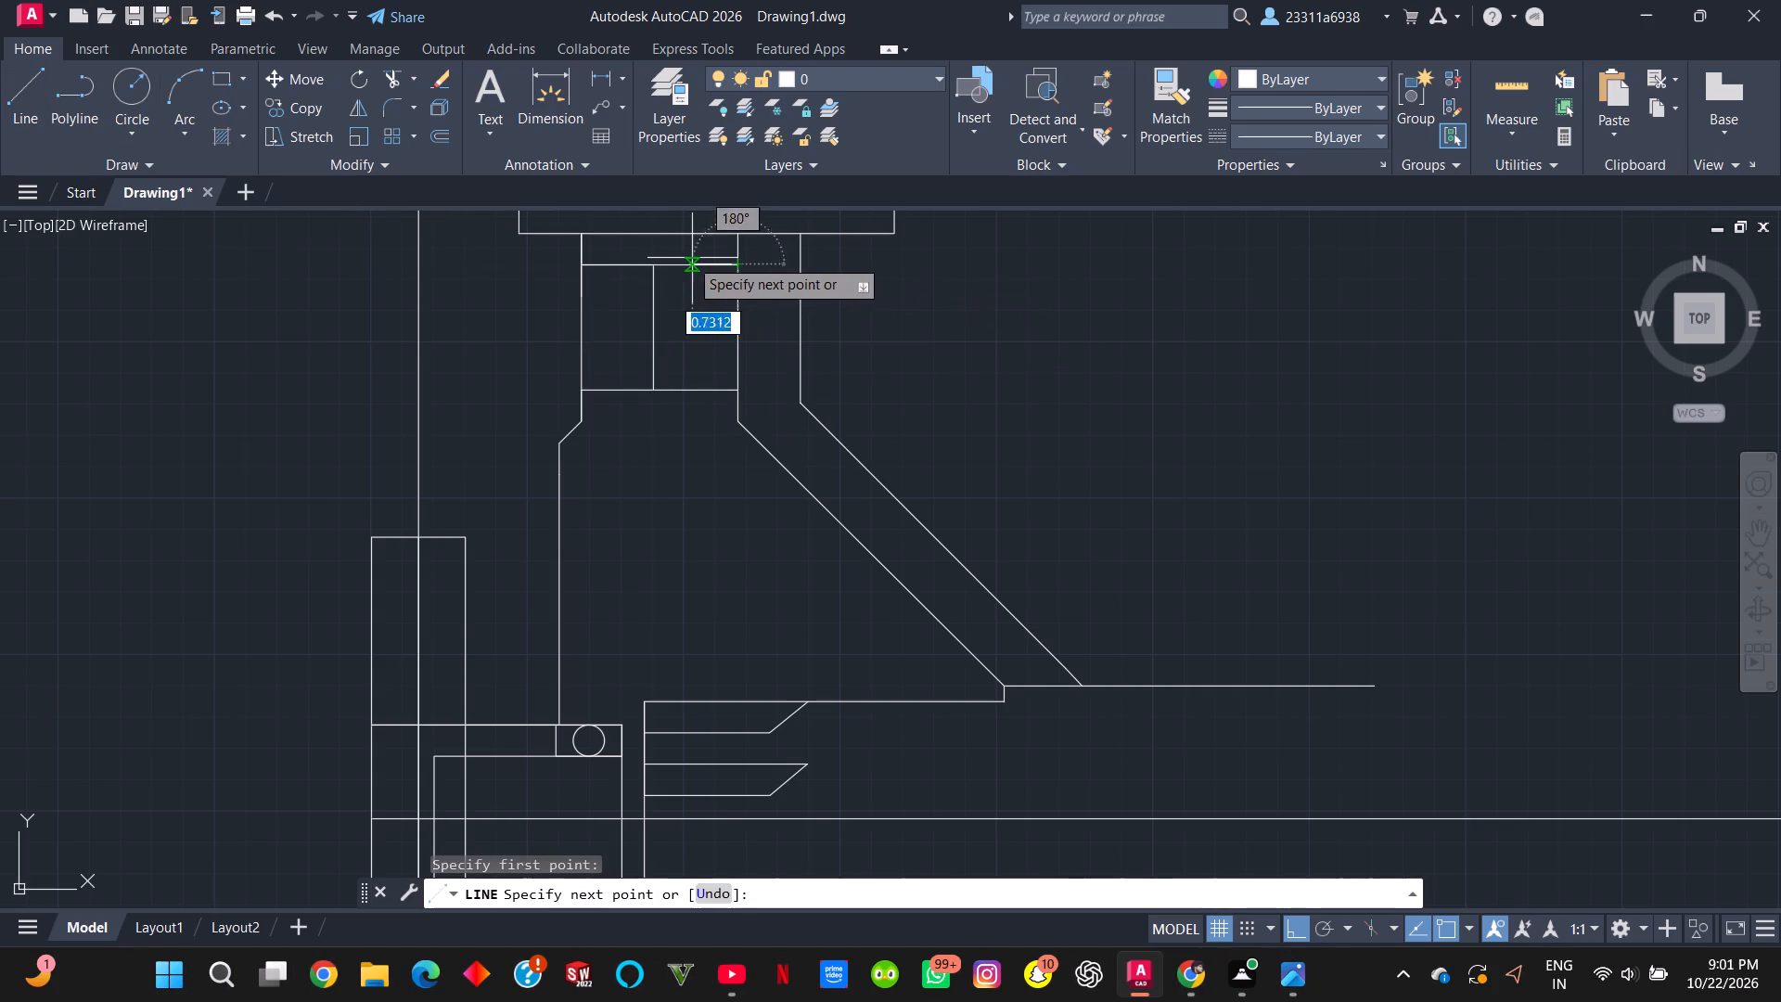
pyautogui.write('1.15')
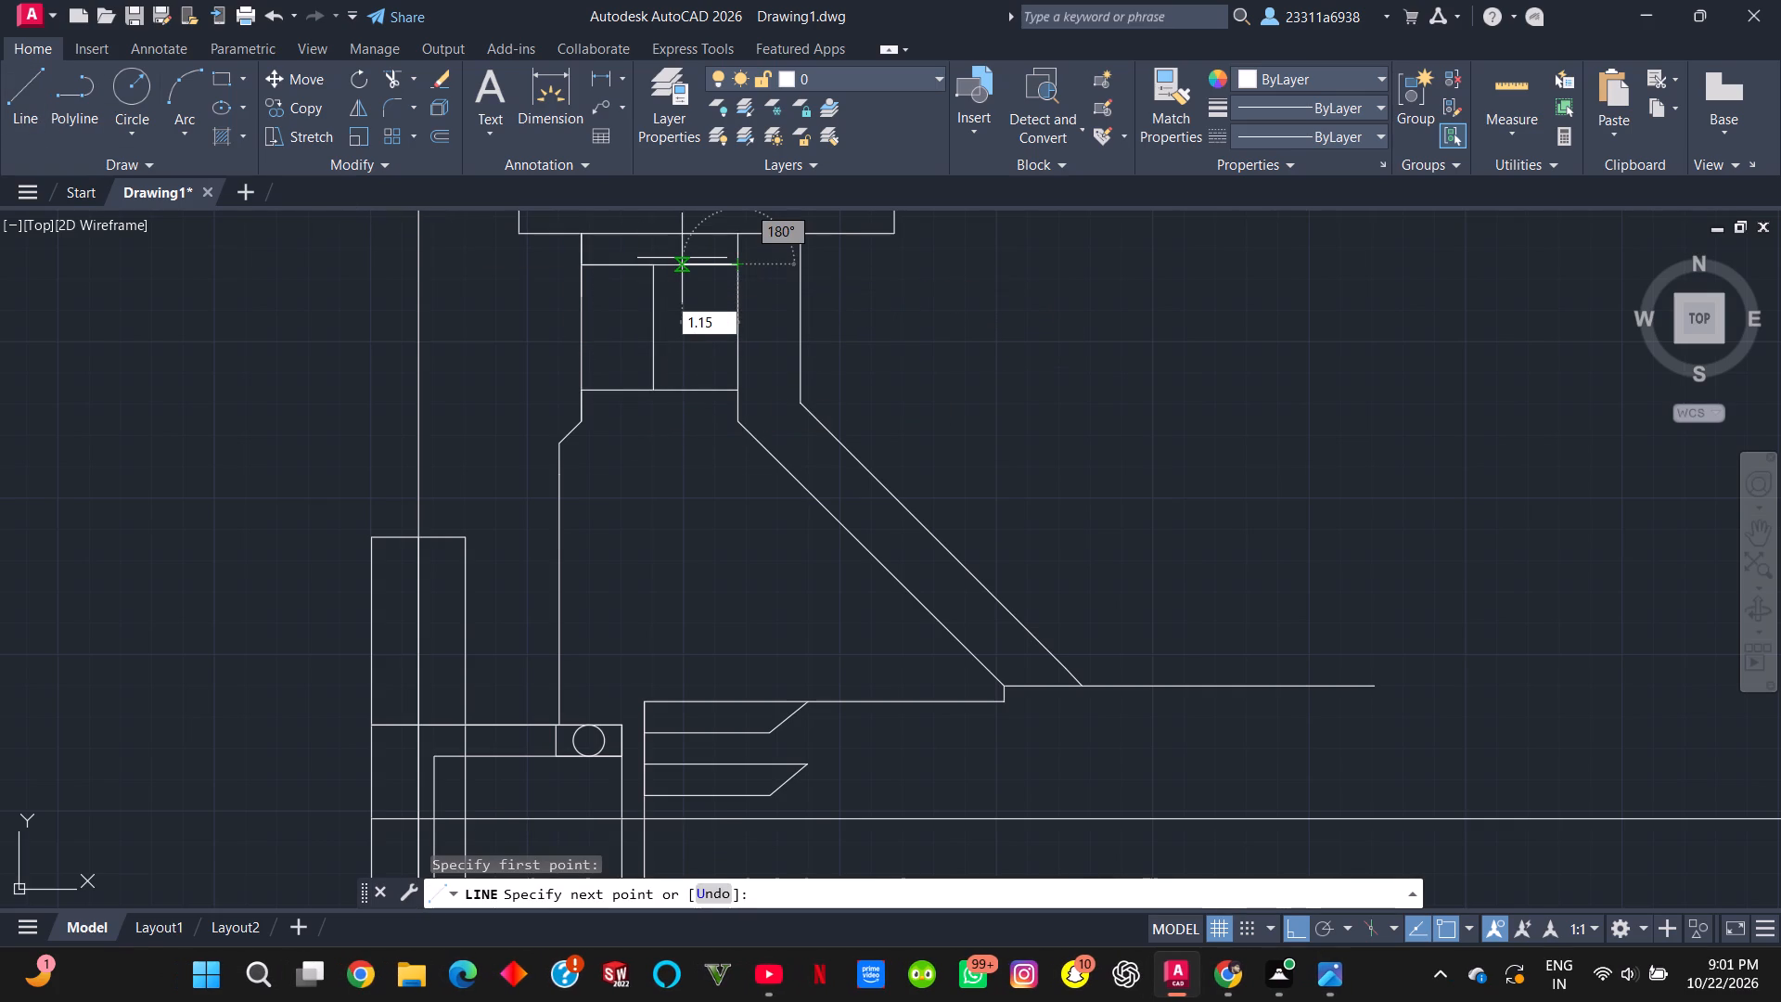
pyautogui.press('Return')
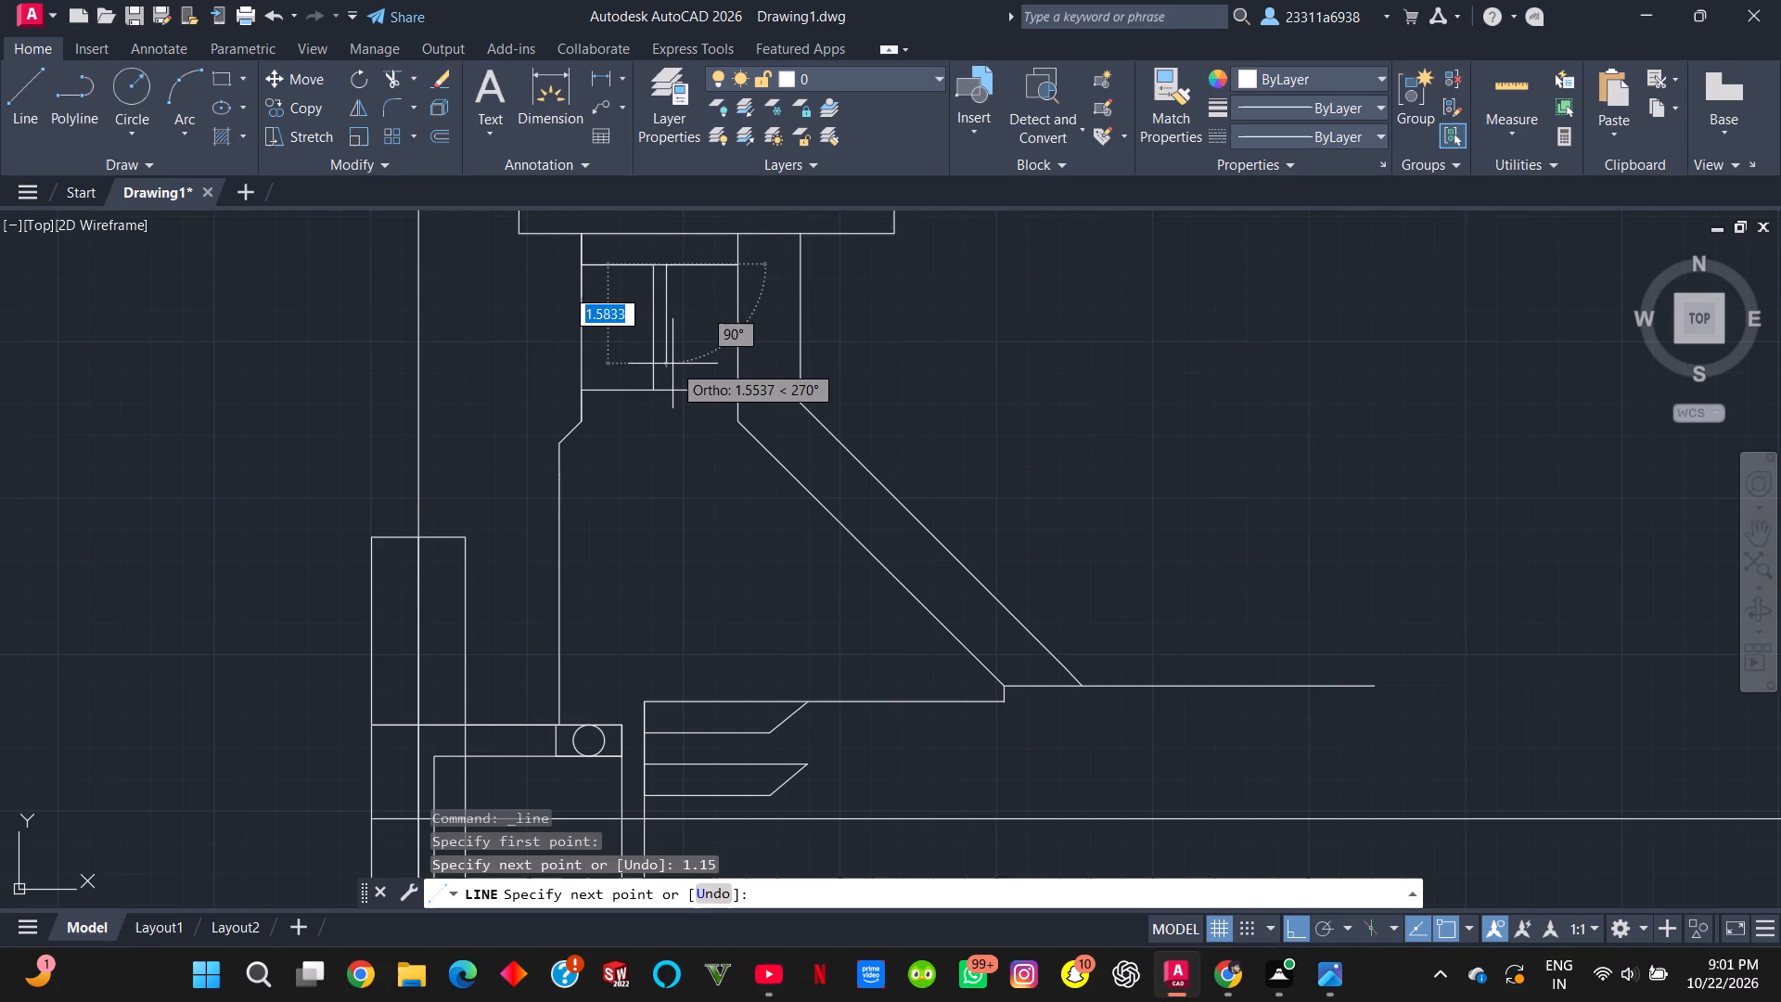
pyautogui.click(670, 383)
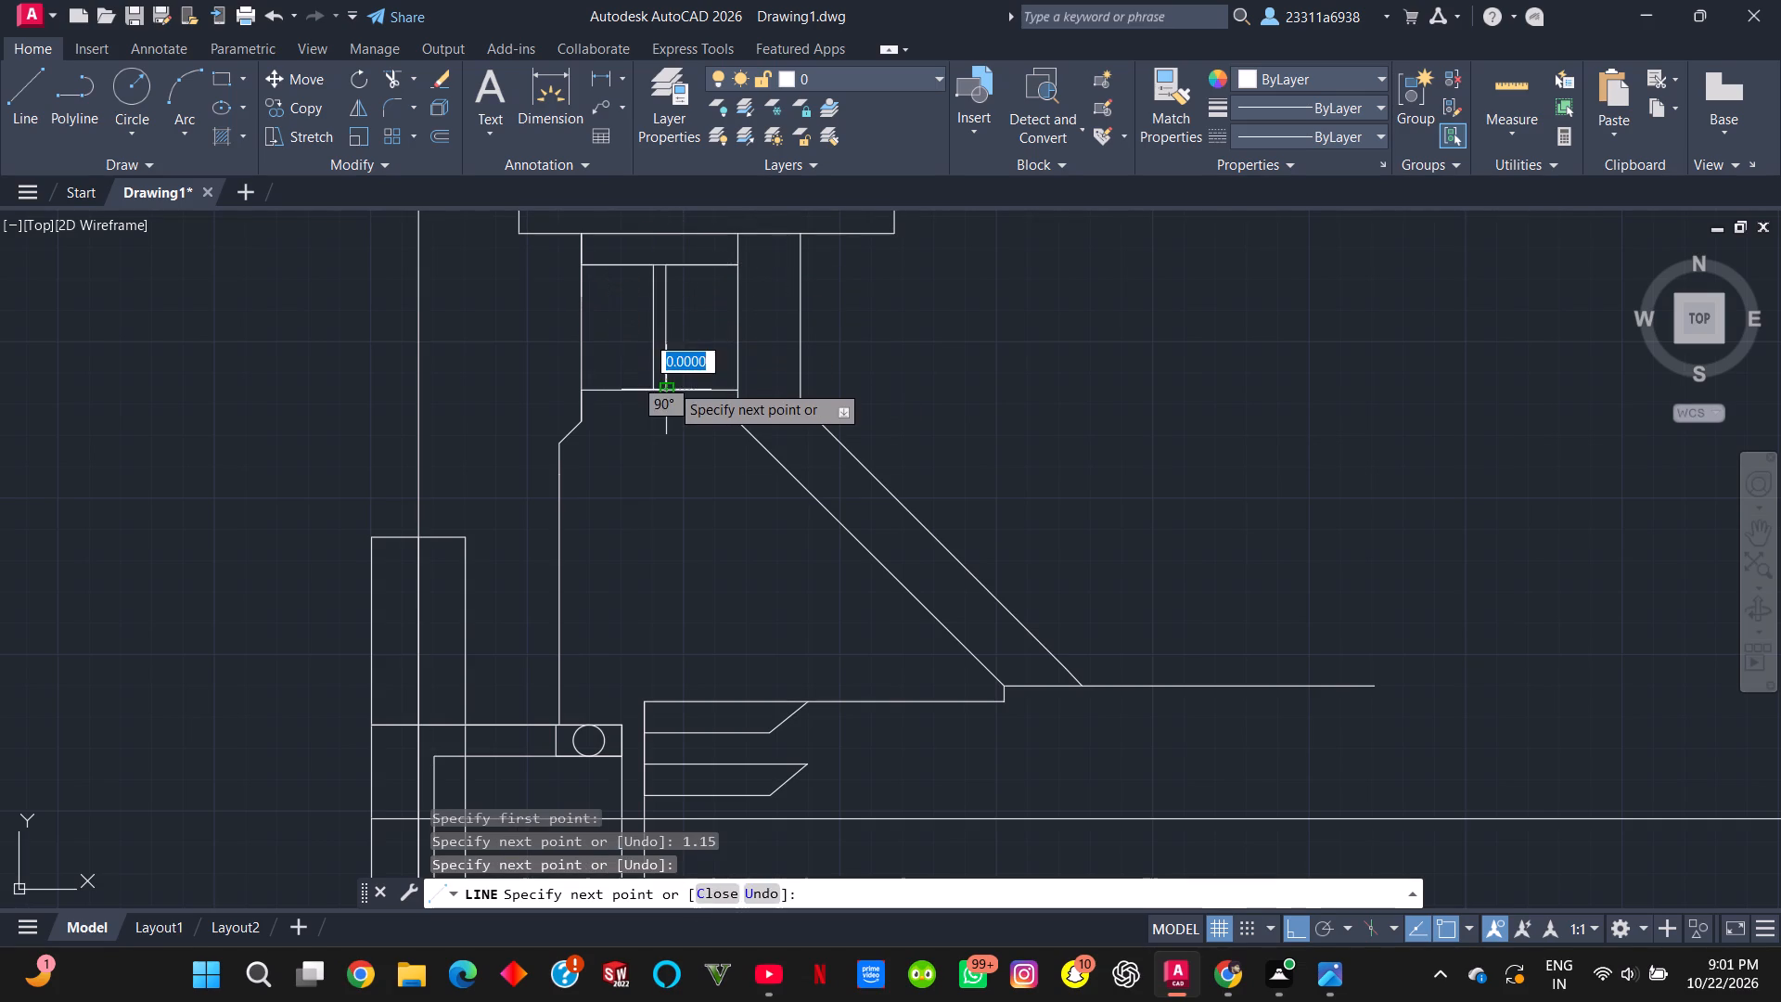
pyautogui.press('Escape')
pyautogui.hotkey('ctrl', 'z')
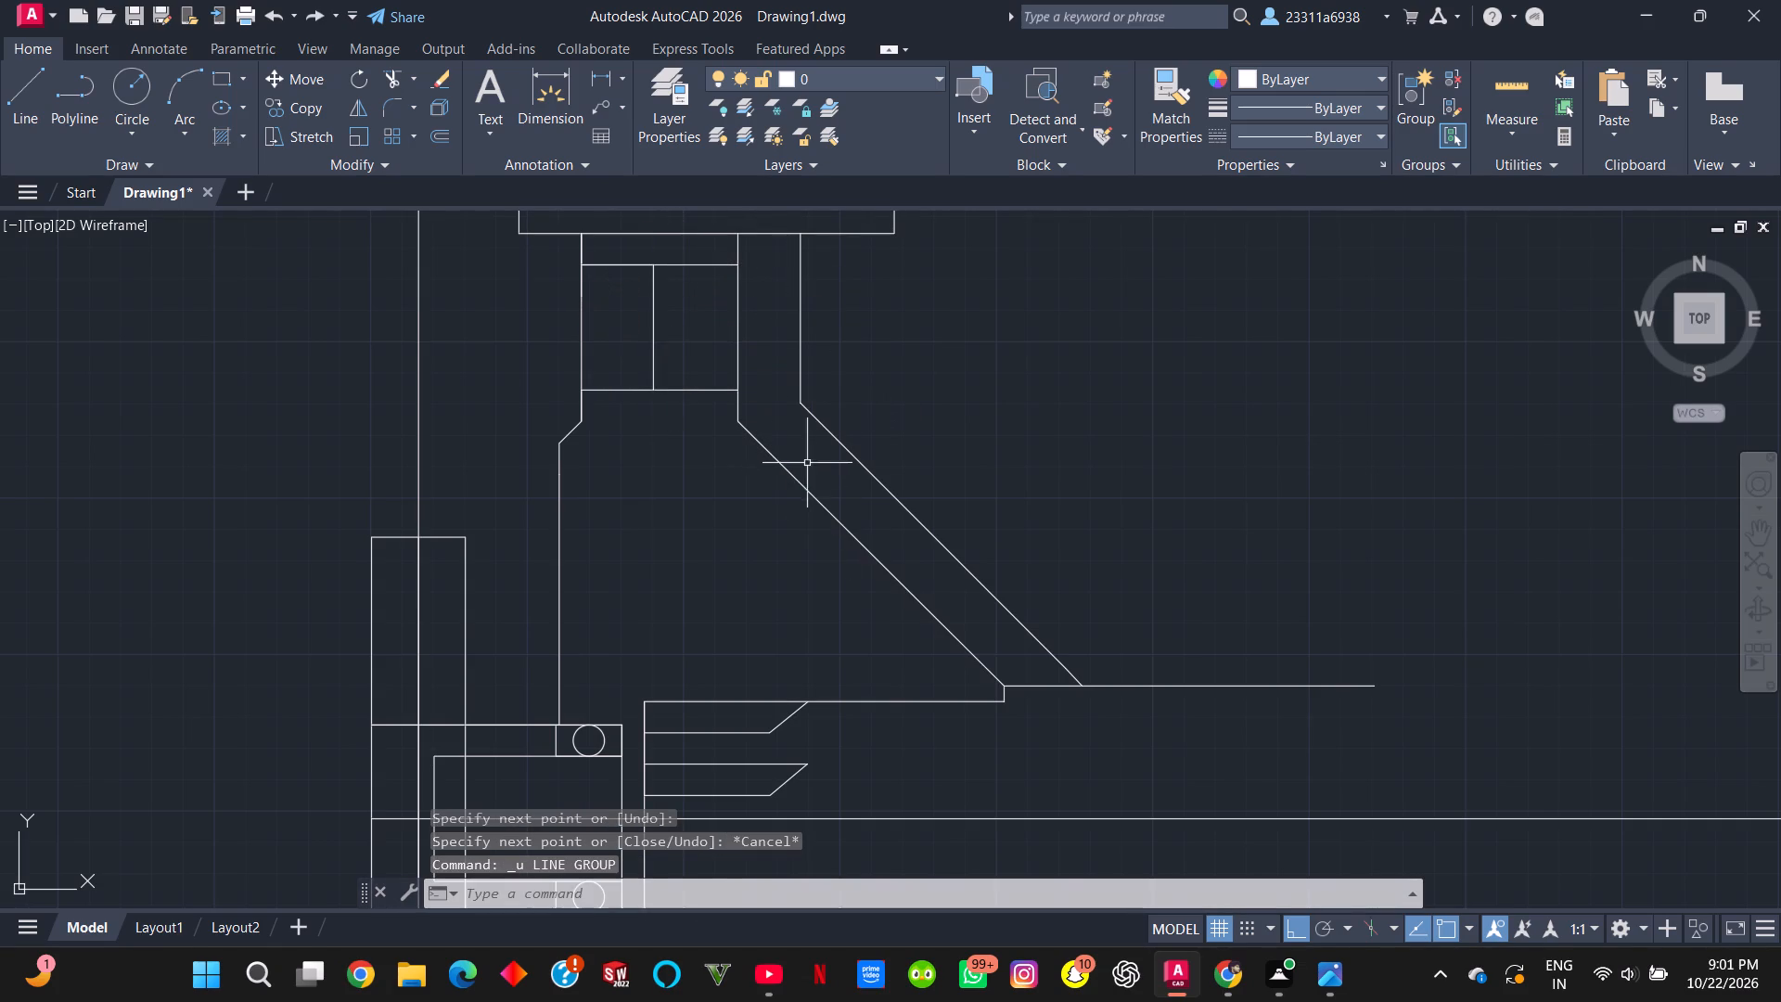
# Draw a line from the upper cross line's right end 1.15 units inward, continuing about 5.6 units down past the lower cross line.
pyautogui.click(26, 110)
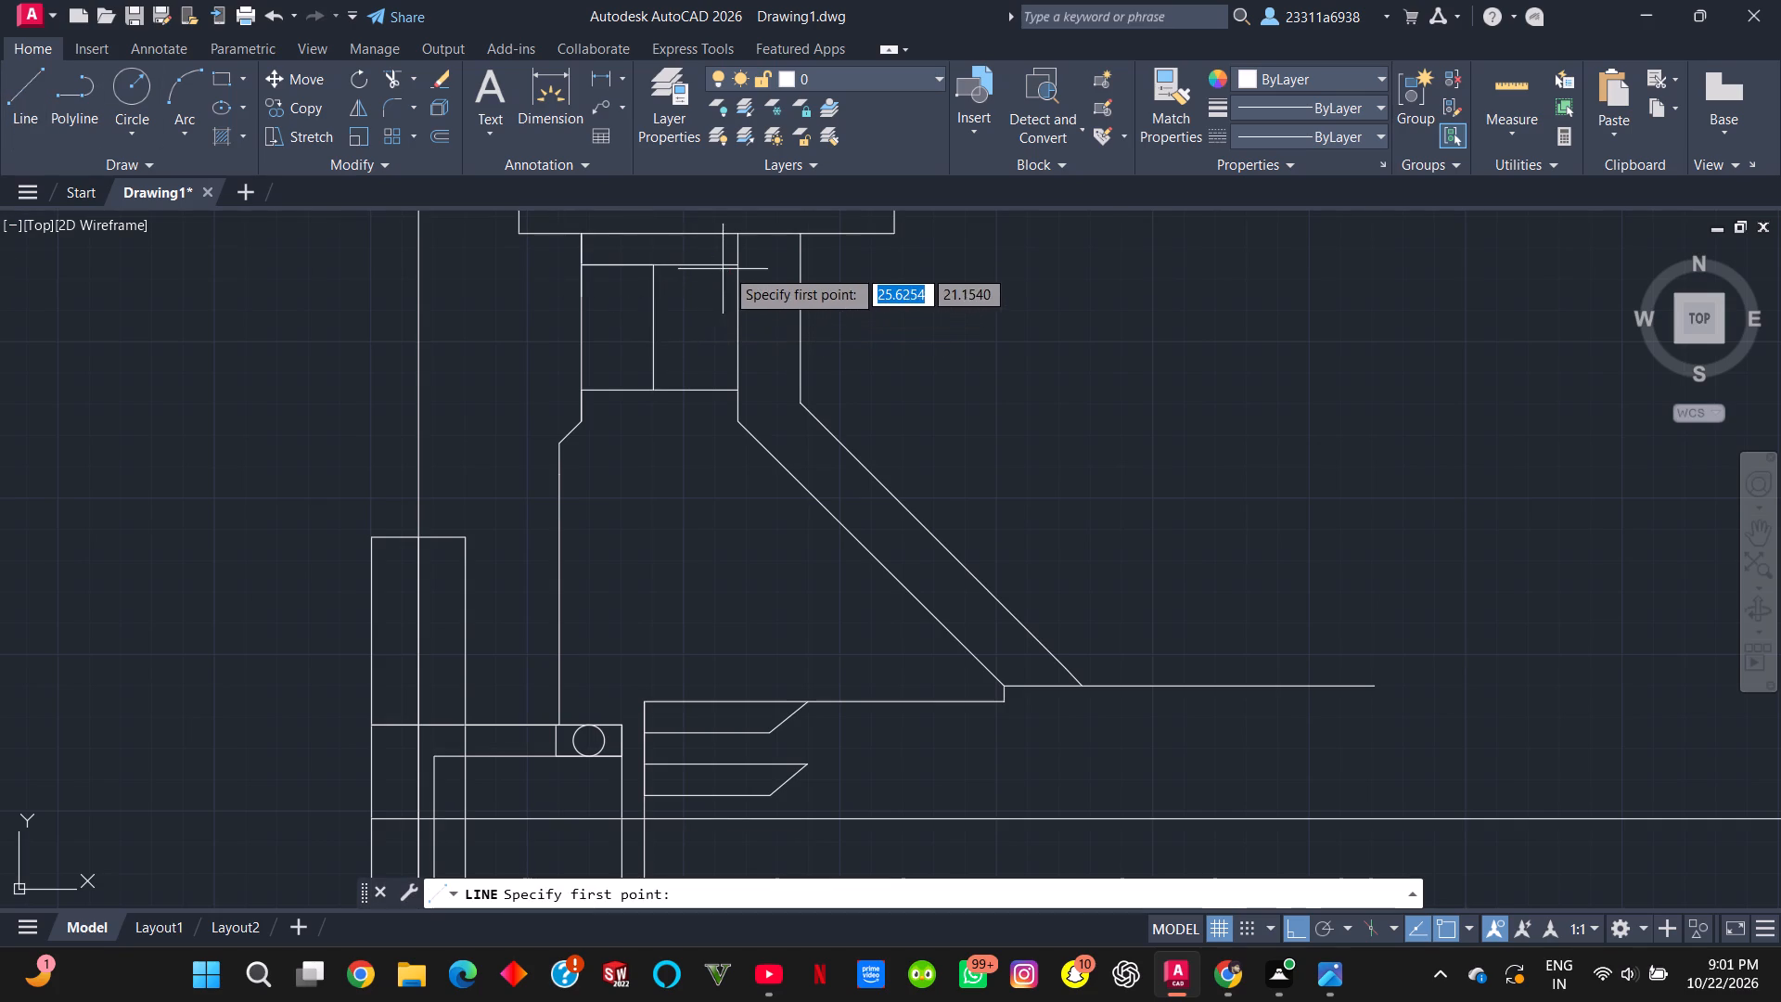
pyautogui.click(737, 265)
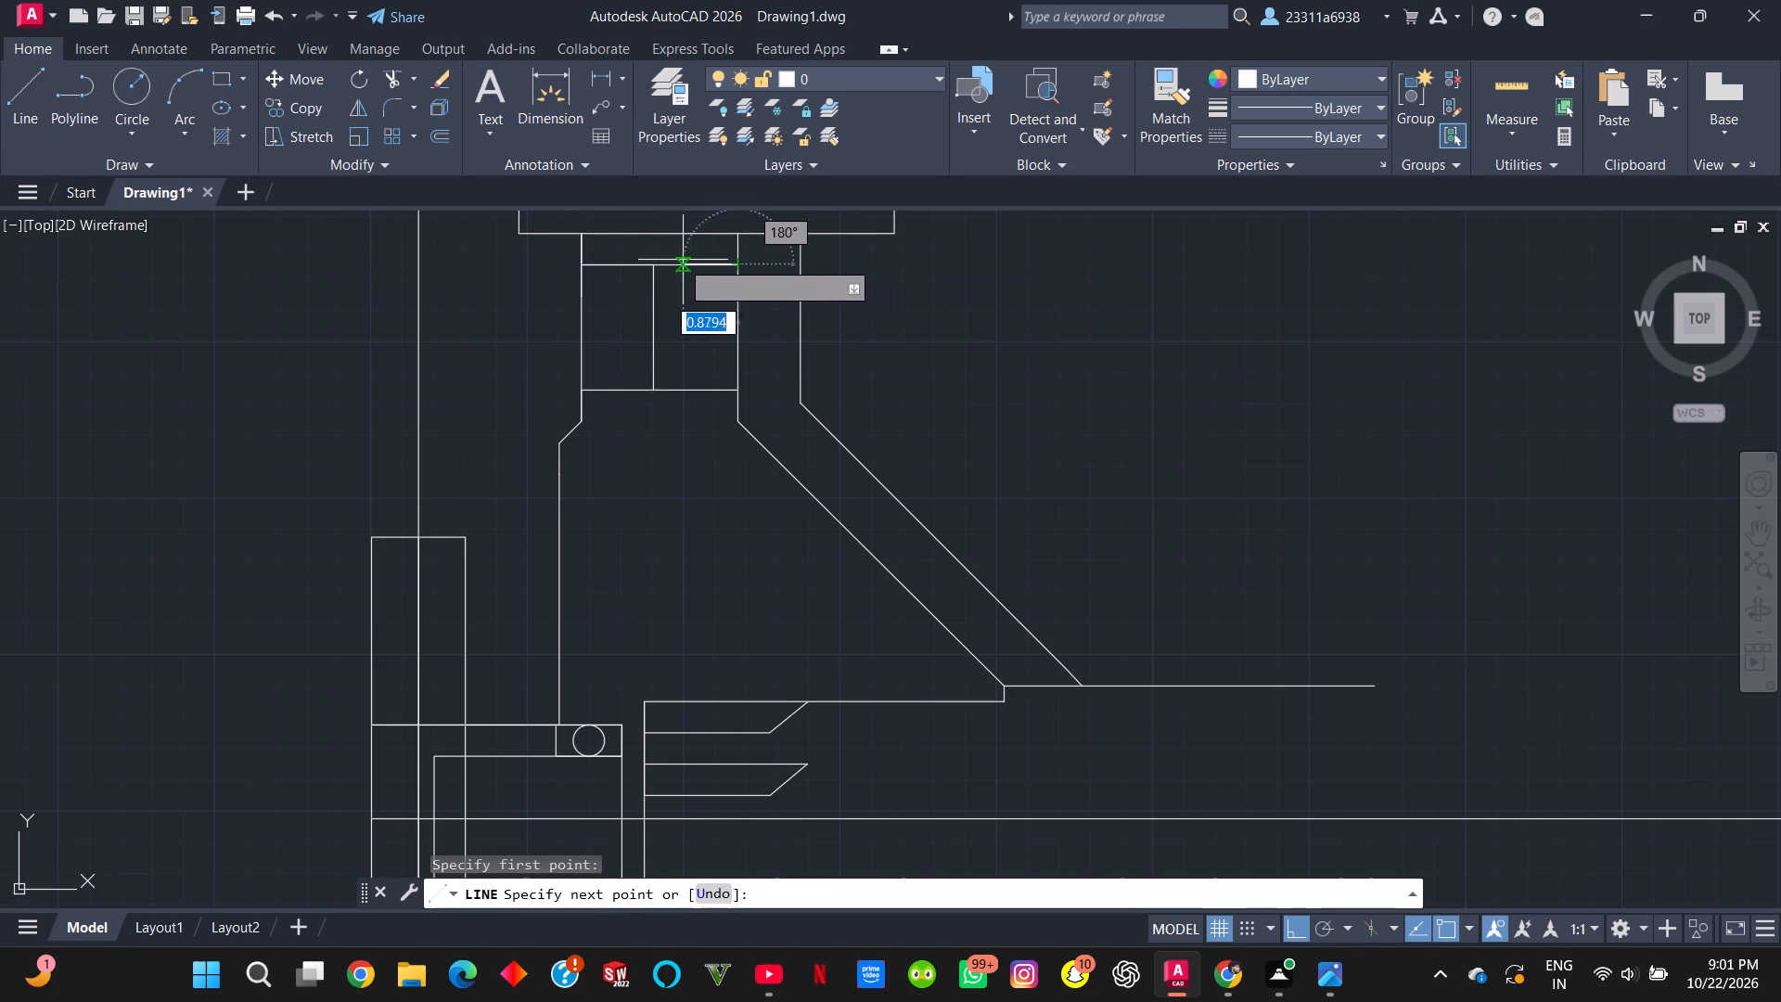
pyautogui.write('1.15')
pyautogui.press('Return')
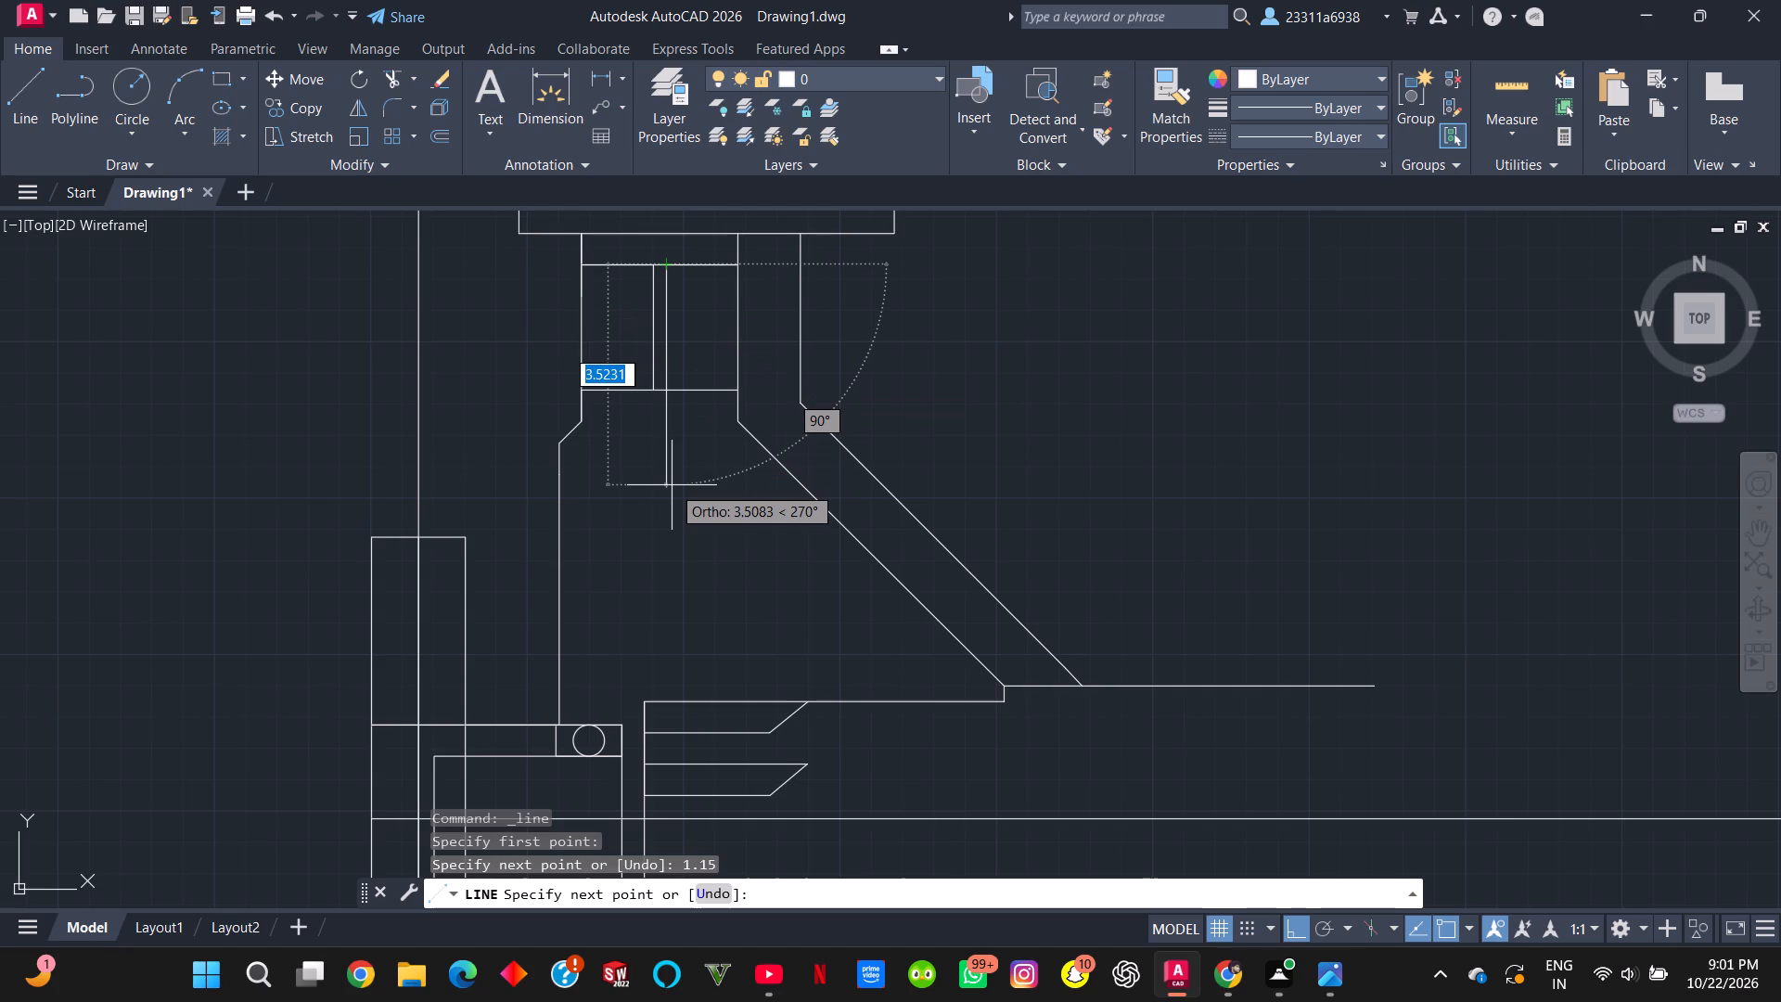
pyautogui.click(665, 619)
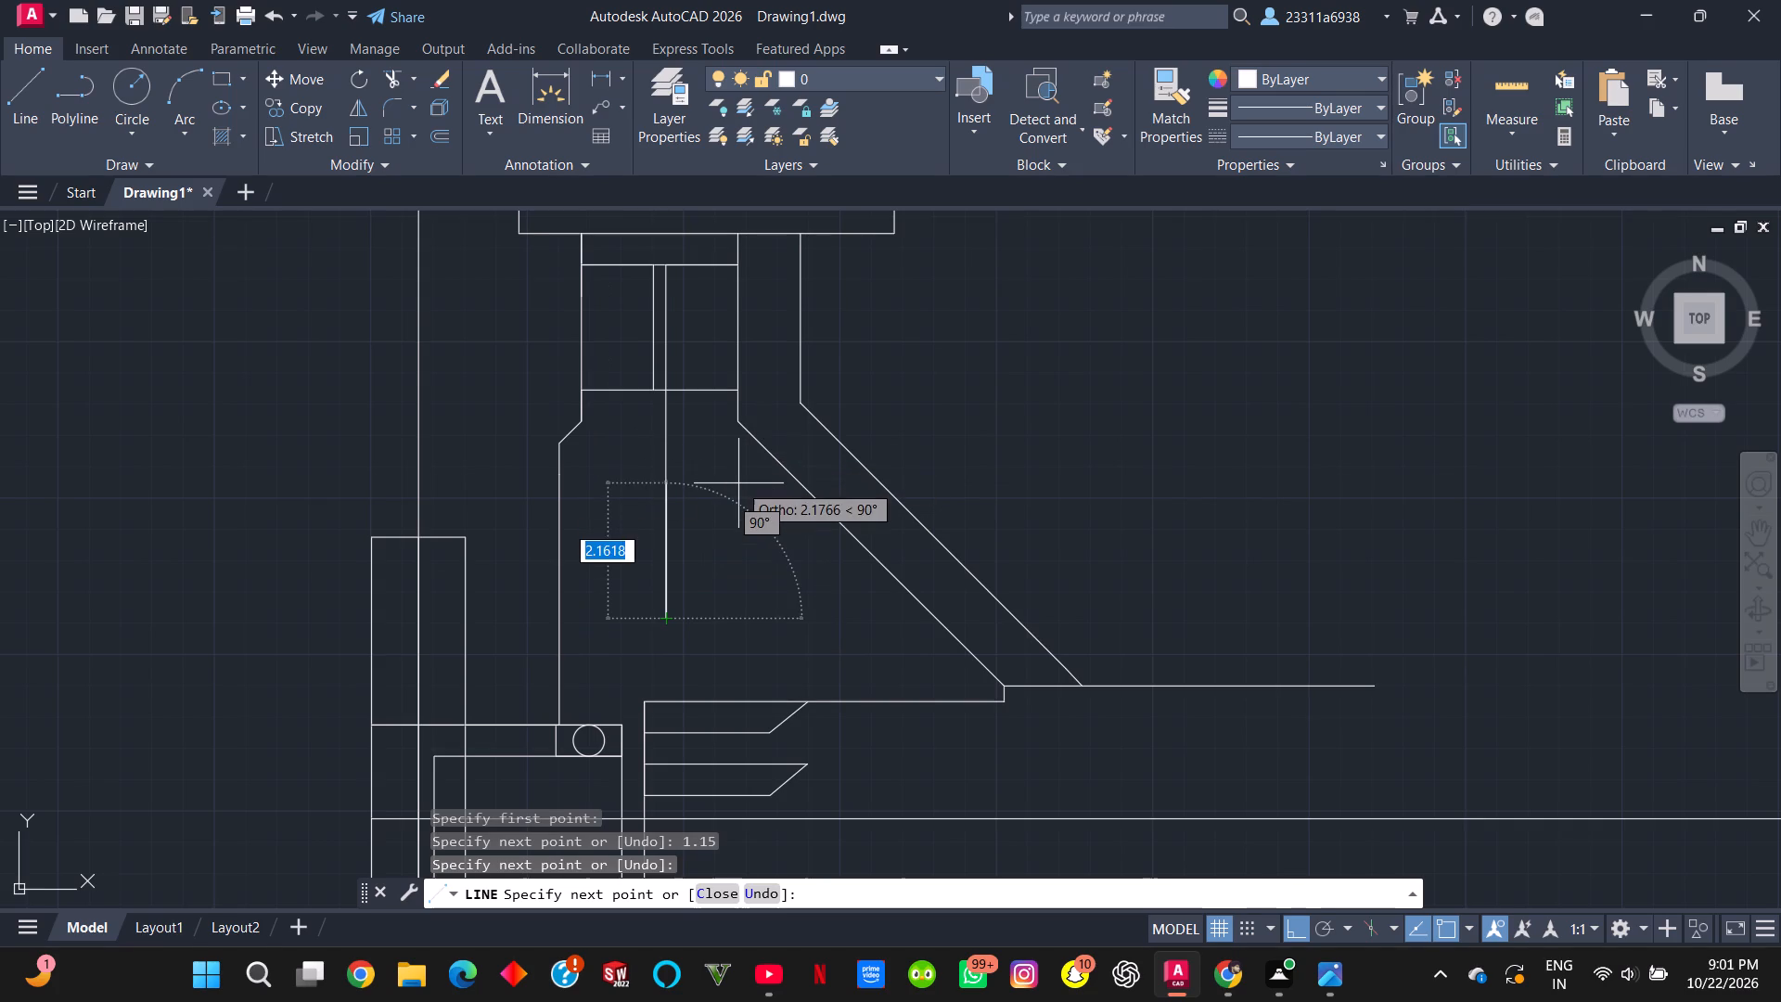
pyautogui.press('Escape')
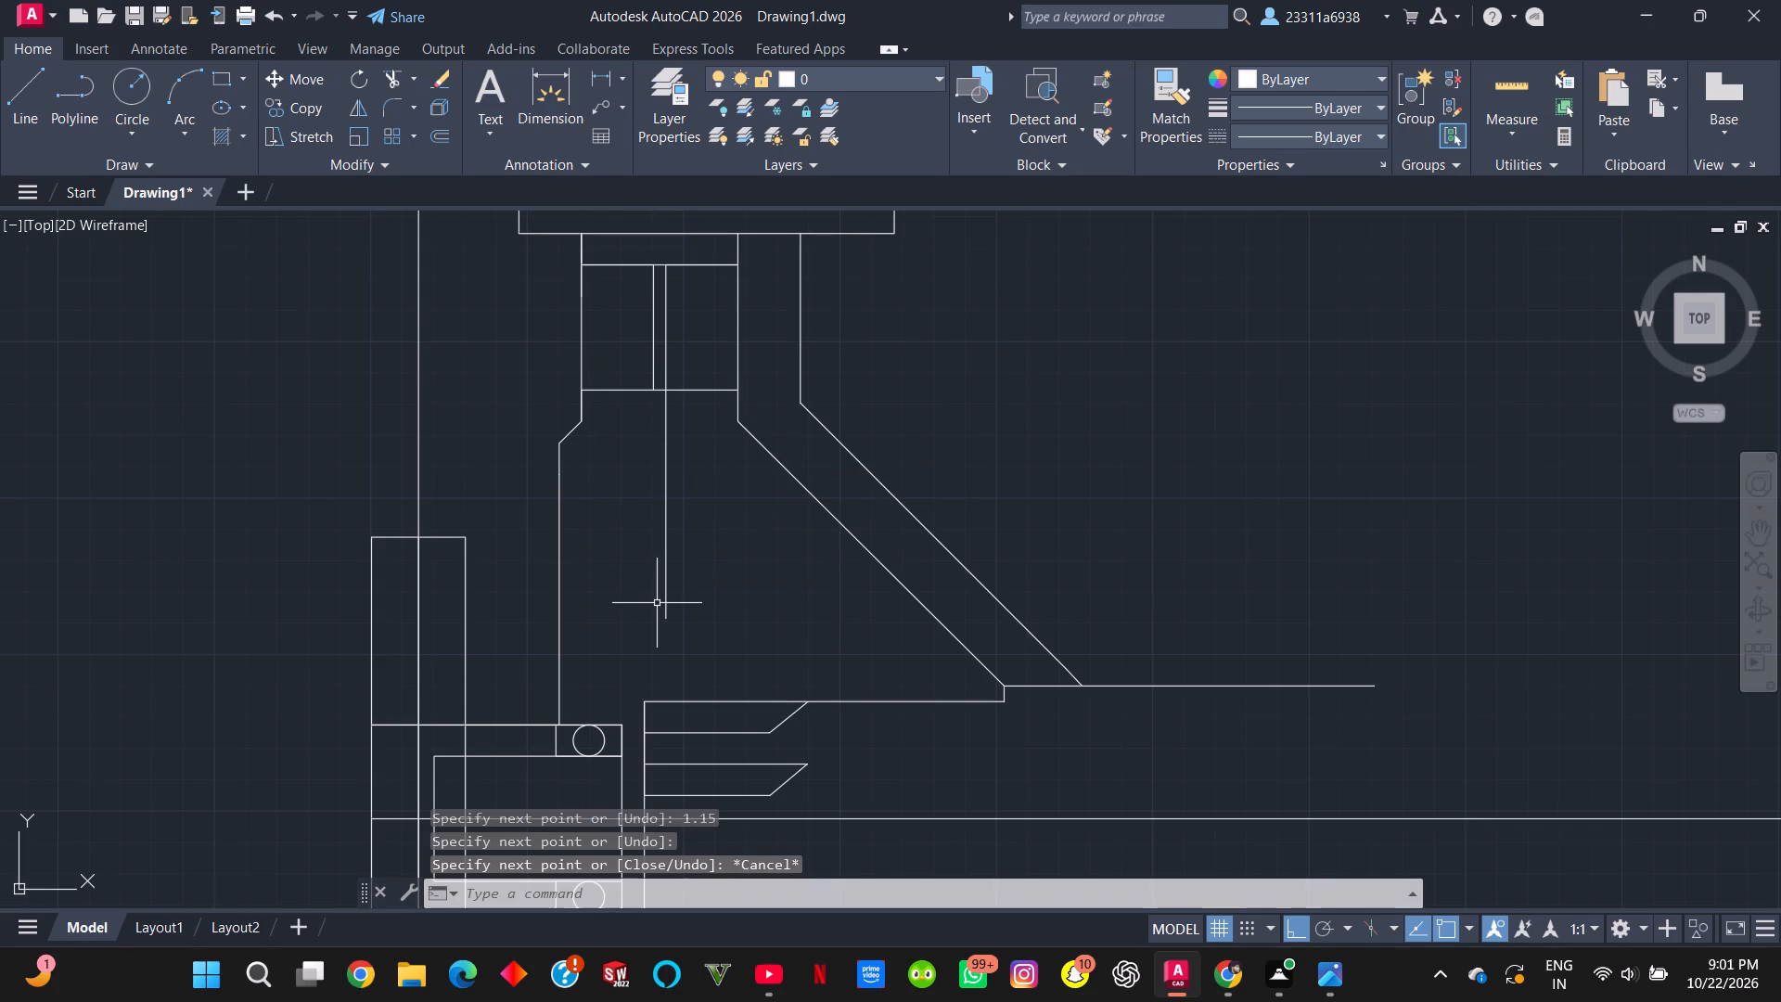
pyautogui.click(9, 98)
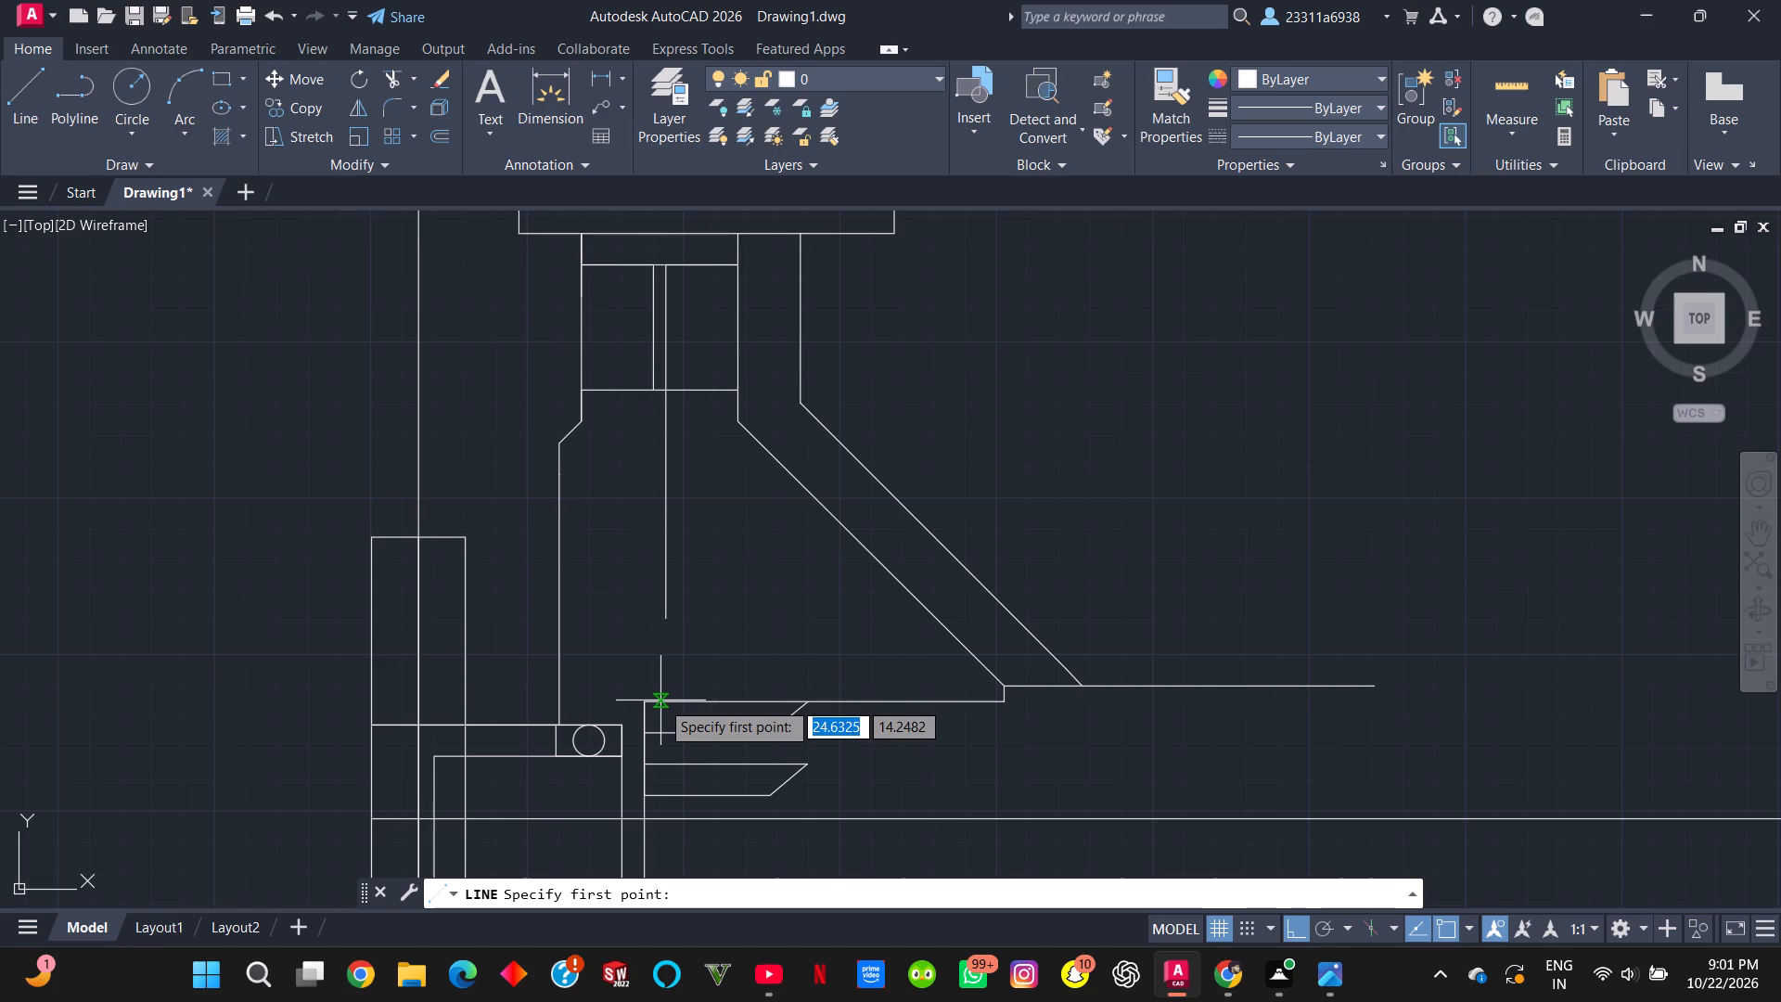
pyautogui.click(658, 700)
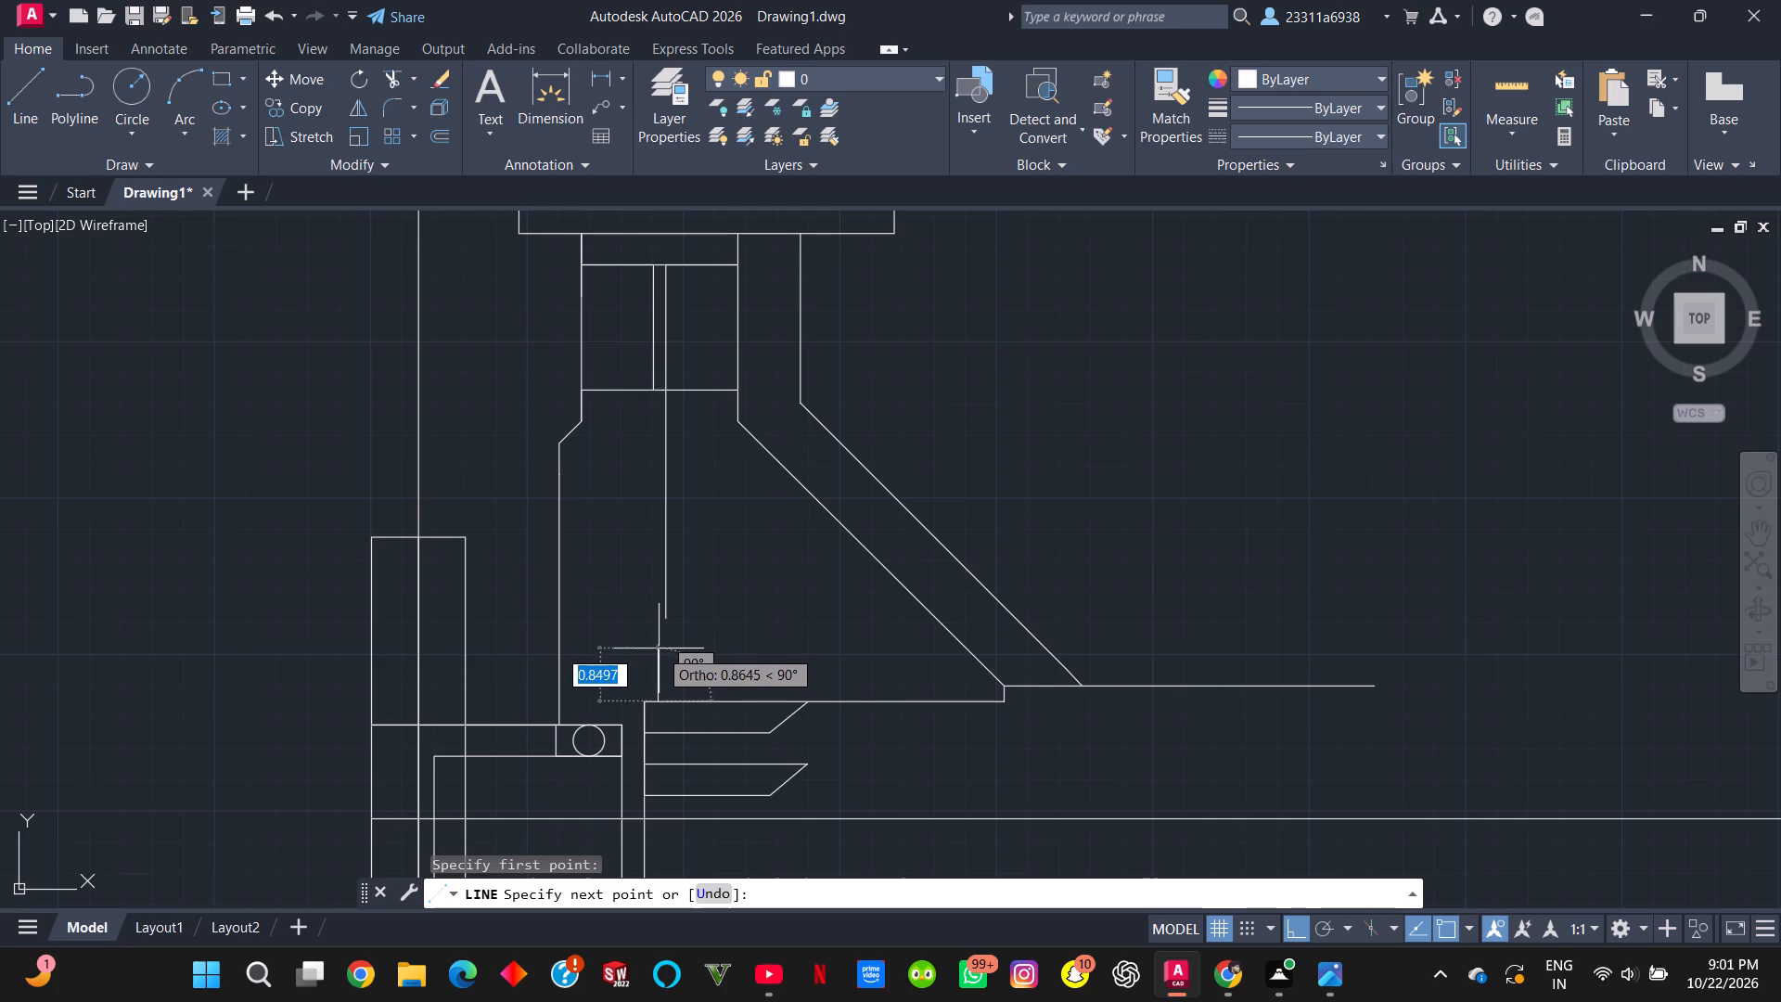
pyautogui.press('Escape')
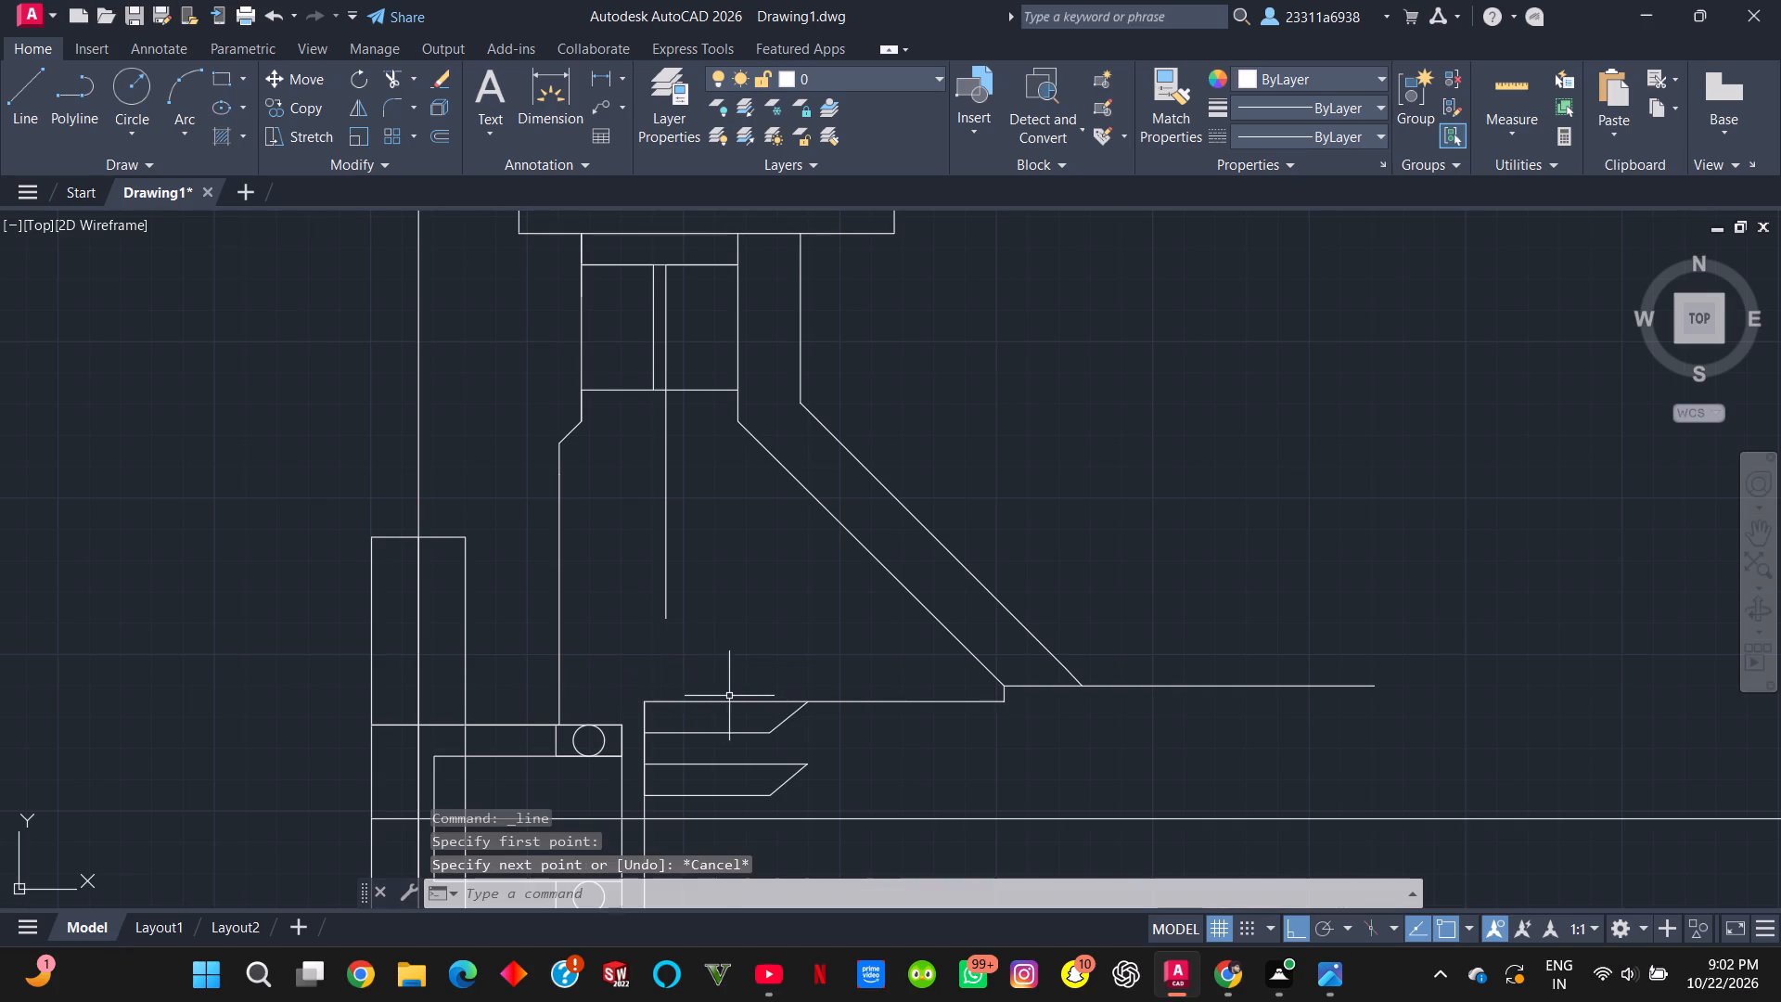
# Draw a line about 3.74 units straight down from the left inner vertical line's lower end at the lower cross line.
pyautogui.scroll(-2, 731, 696)
pyautogui.scroll(2, 728, 713)
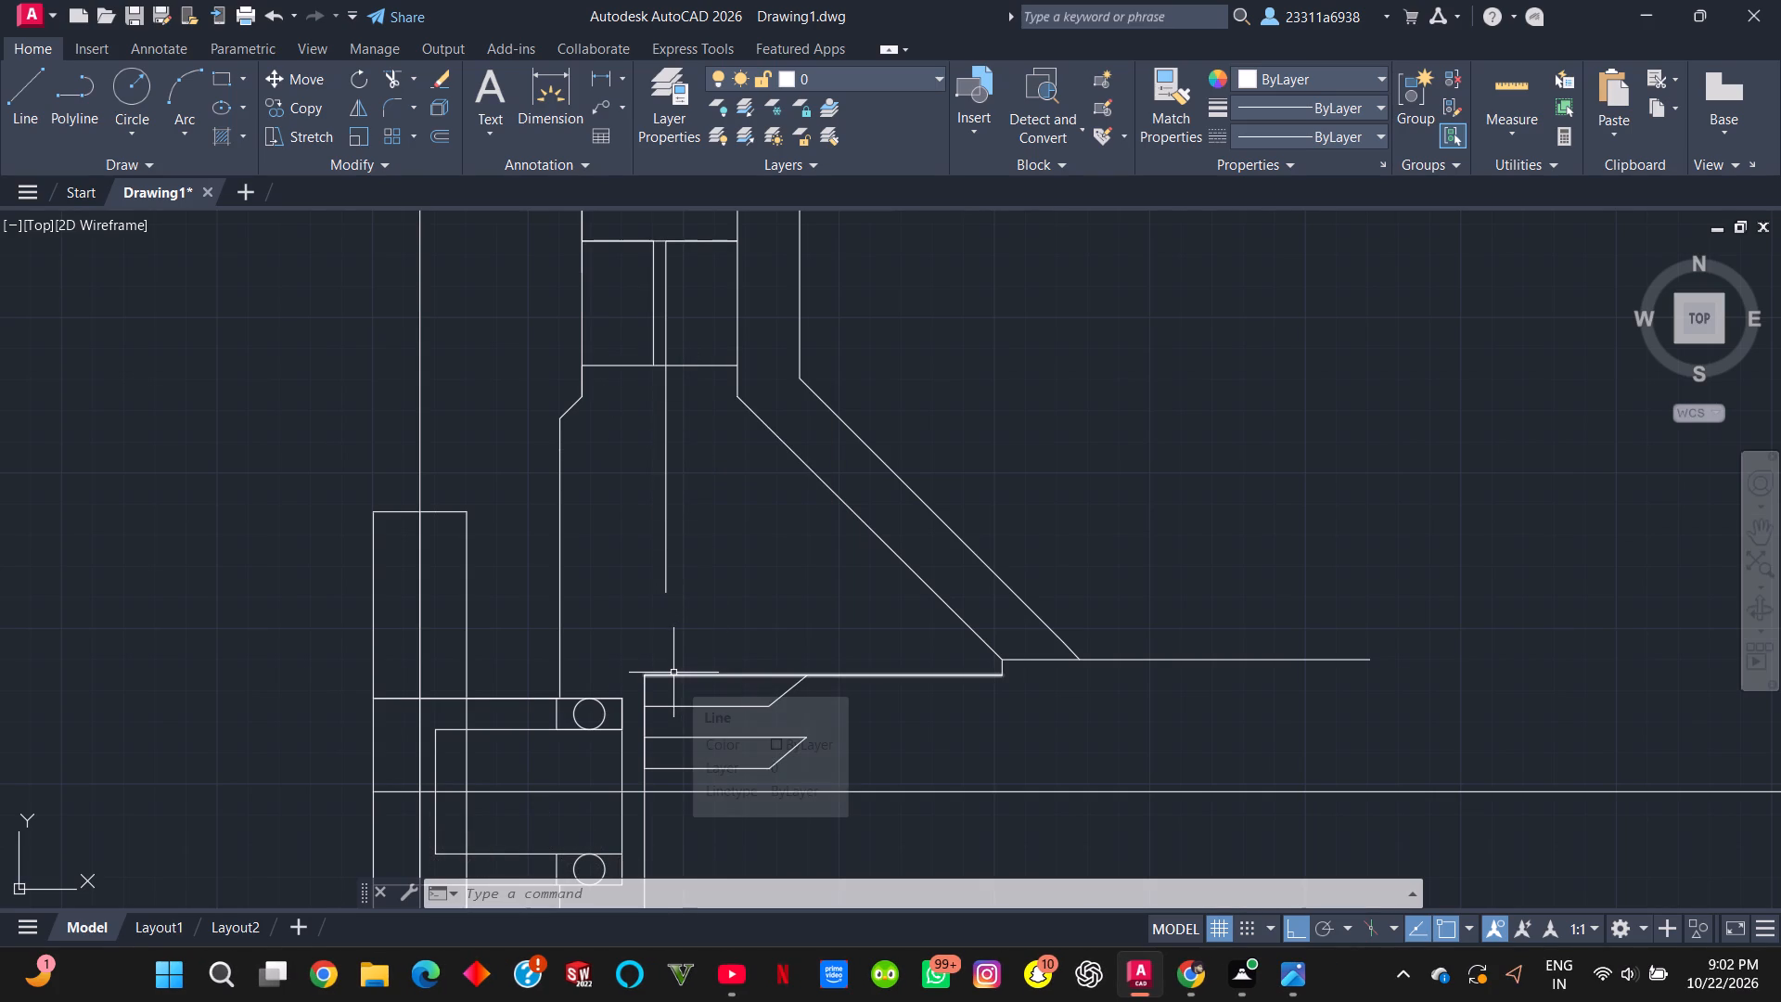
pyautogui.click(24, 101)
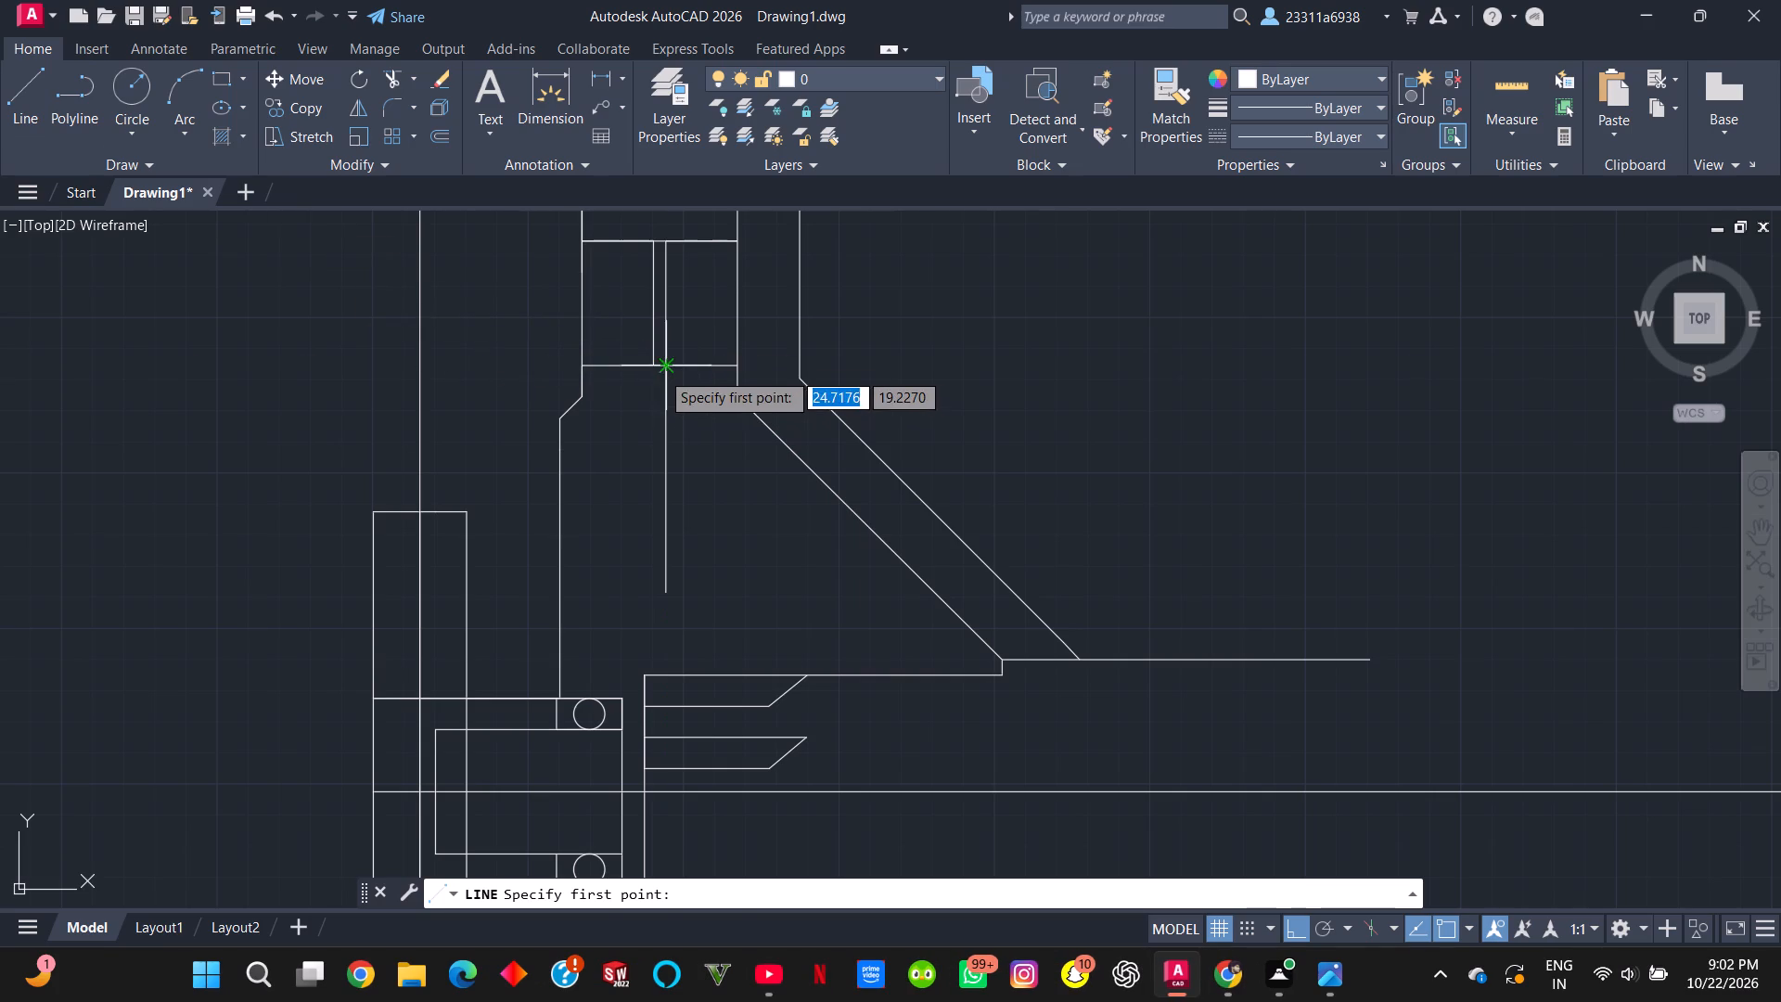
pyautogui.click(654, 369)
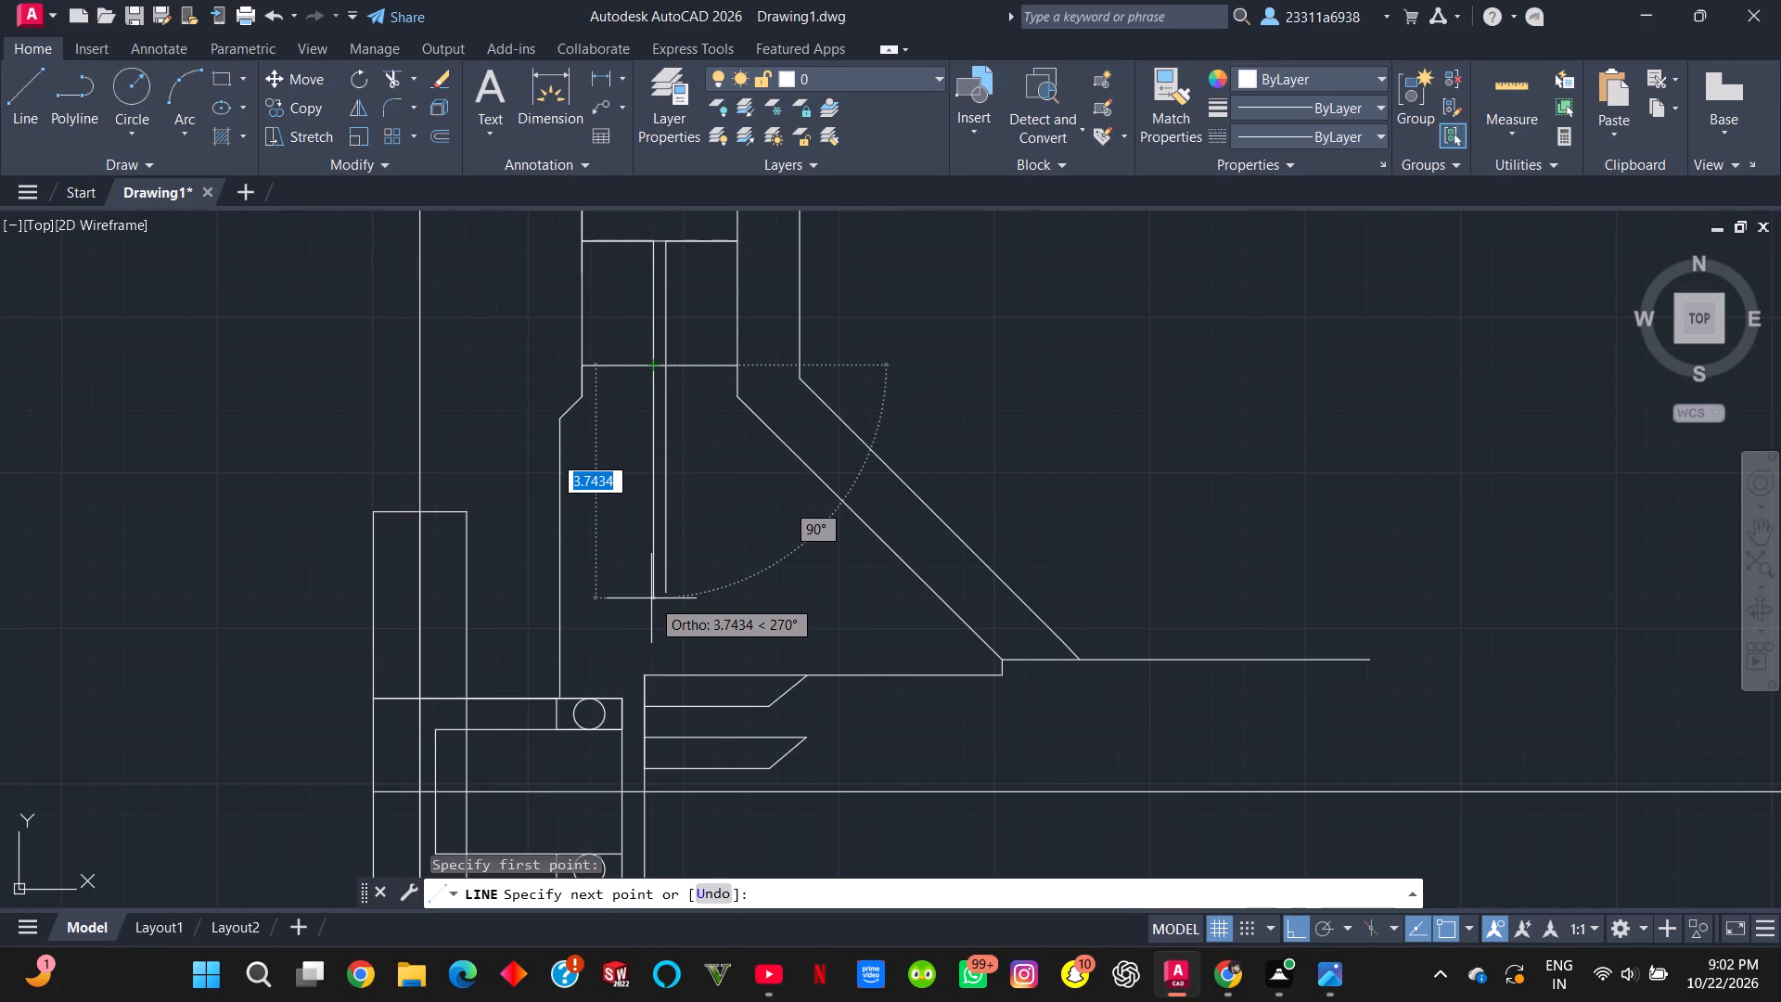
pyautogui.click(651, 598)
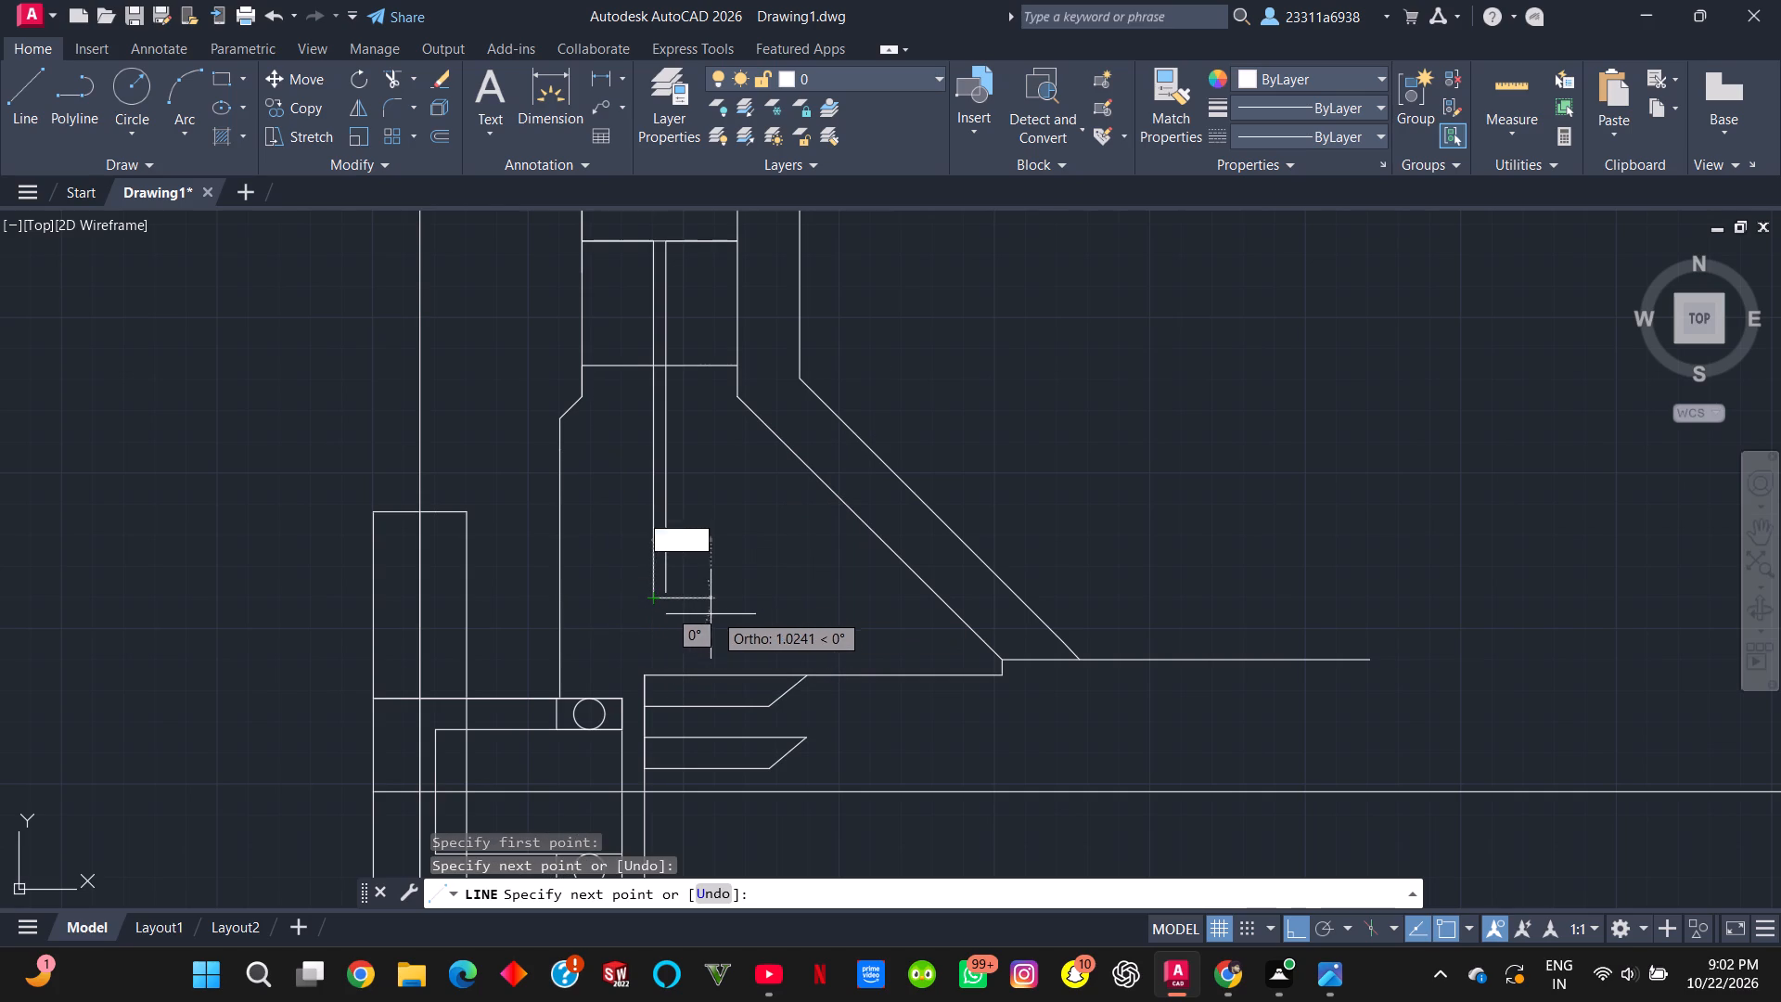
pyautogui.press('Escape')
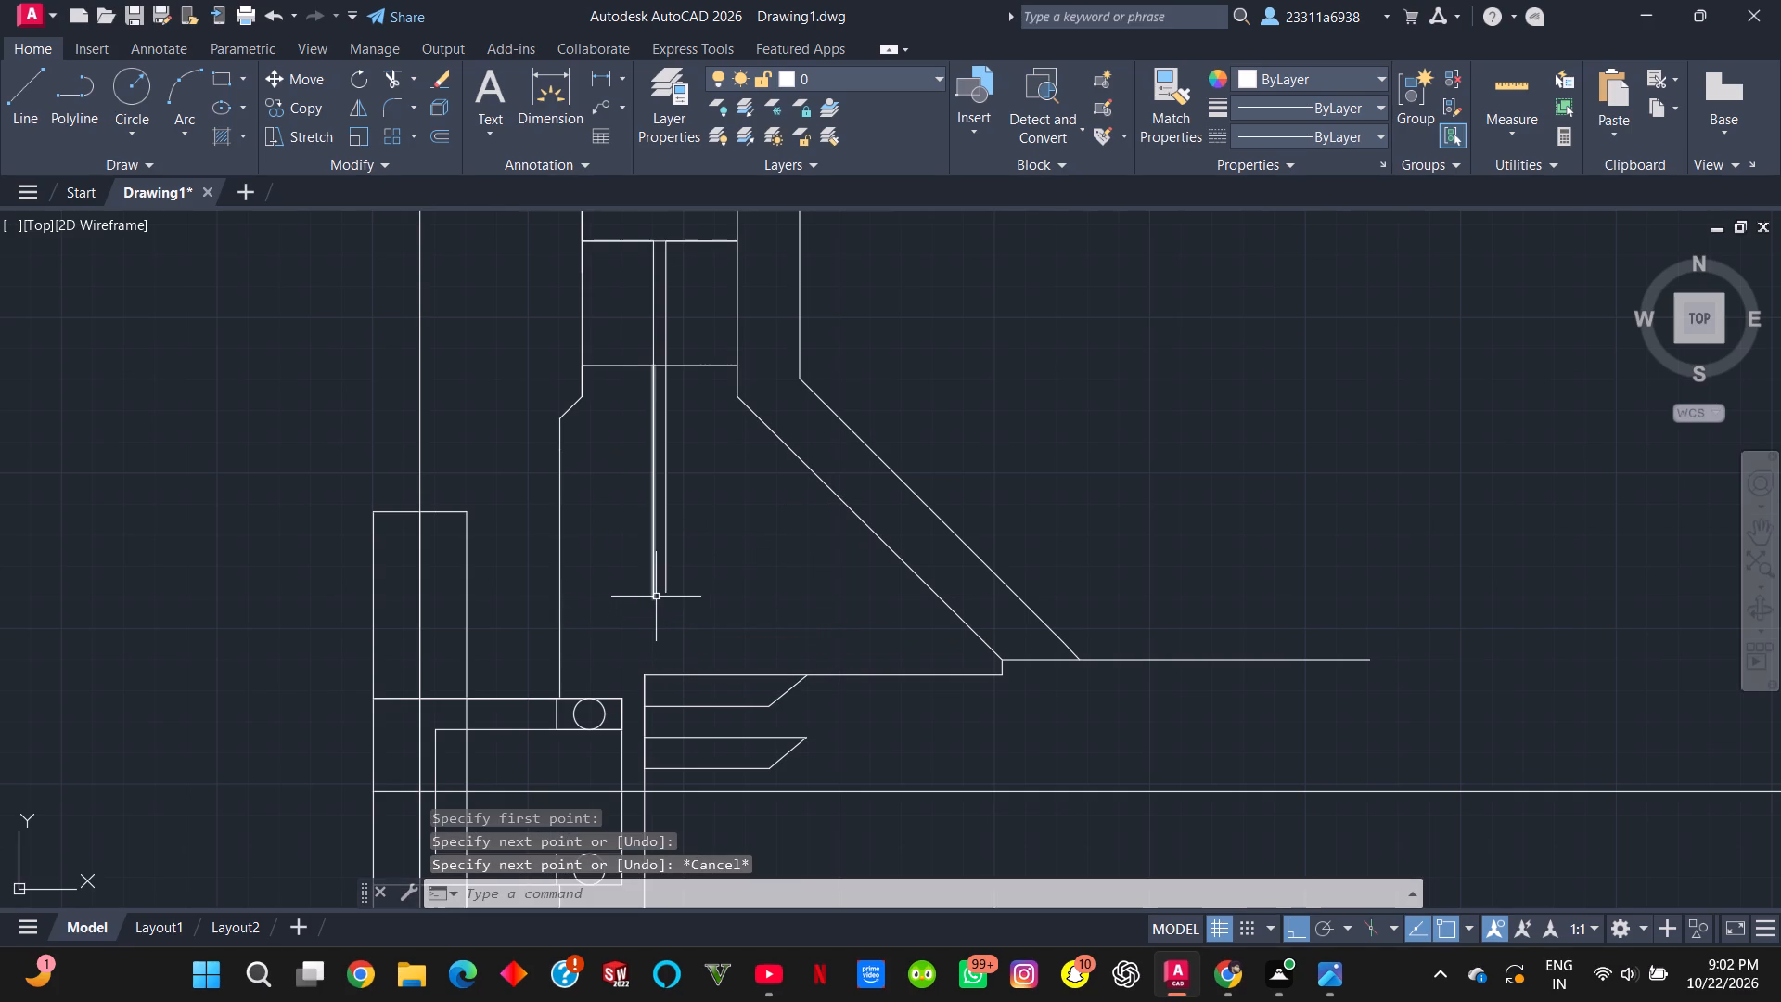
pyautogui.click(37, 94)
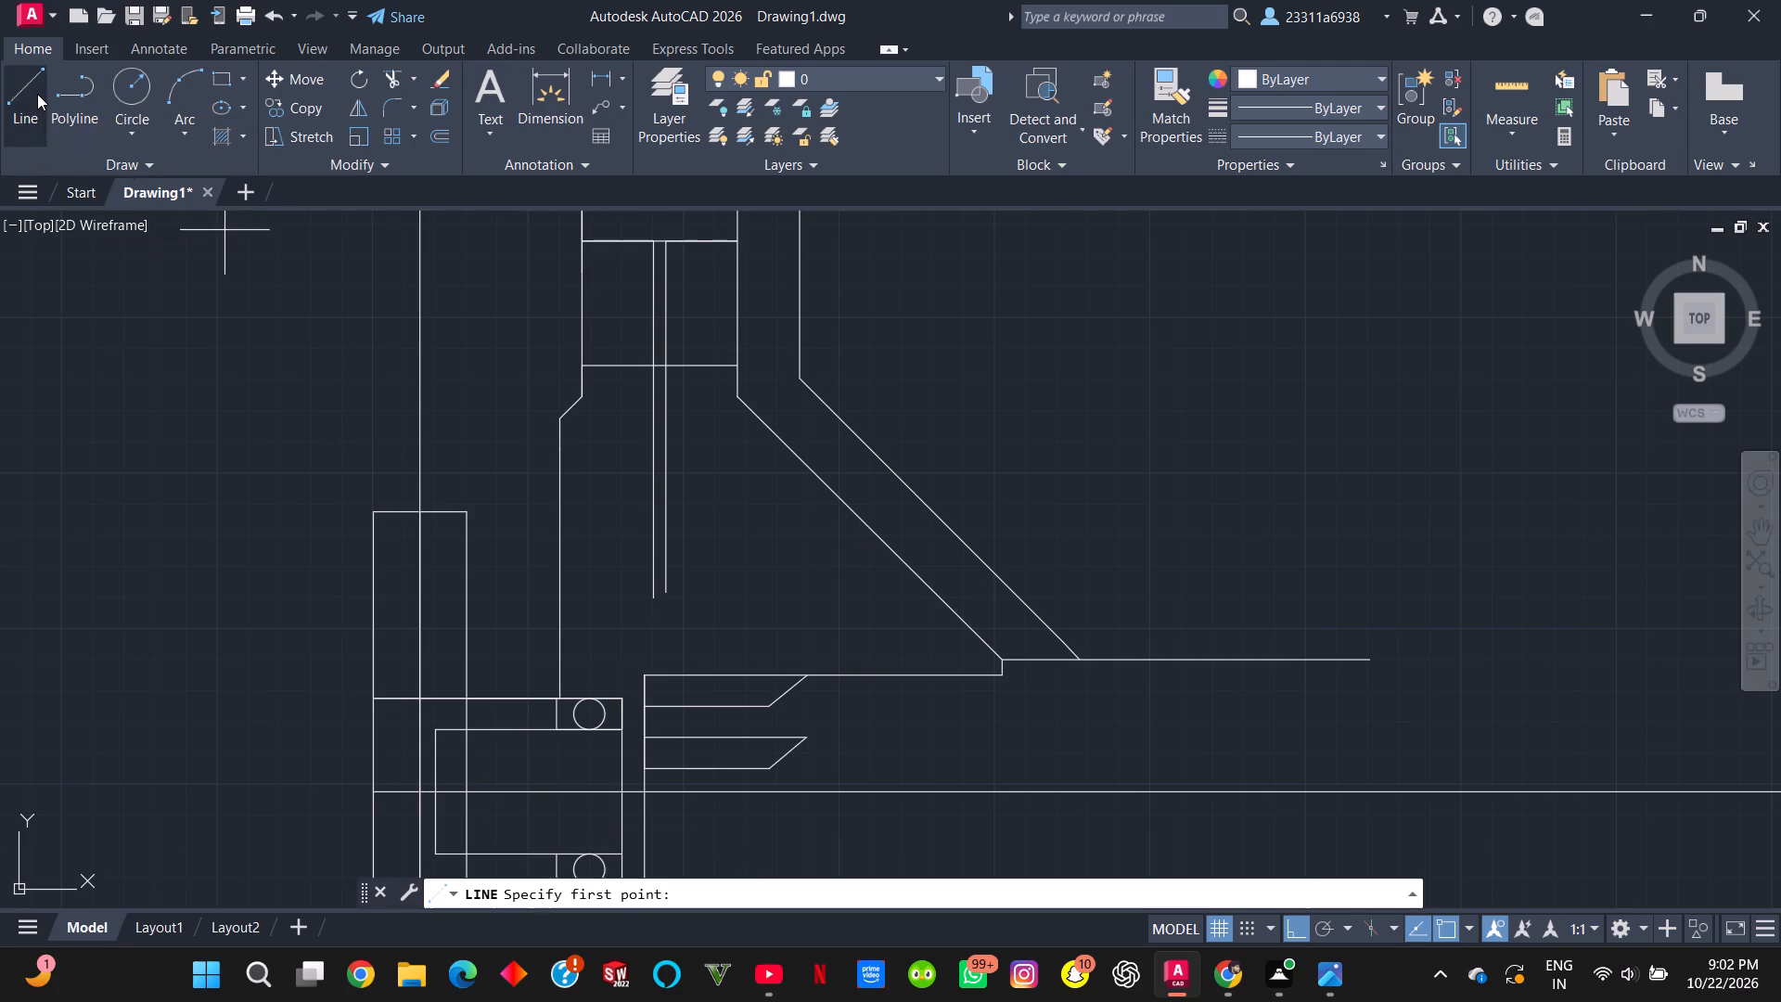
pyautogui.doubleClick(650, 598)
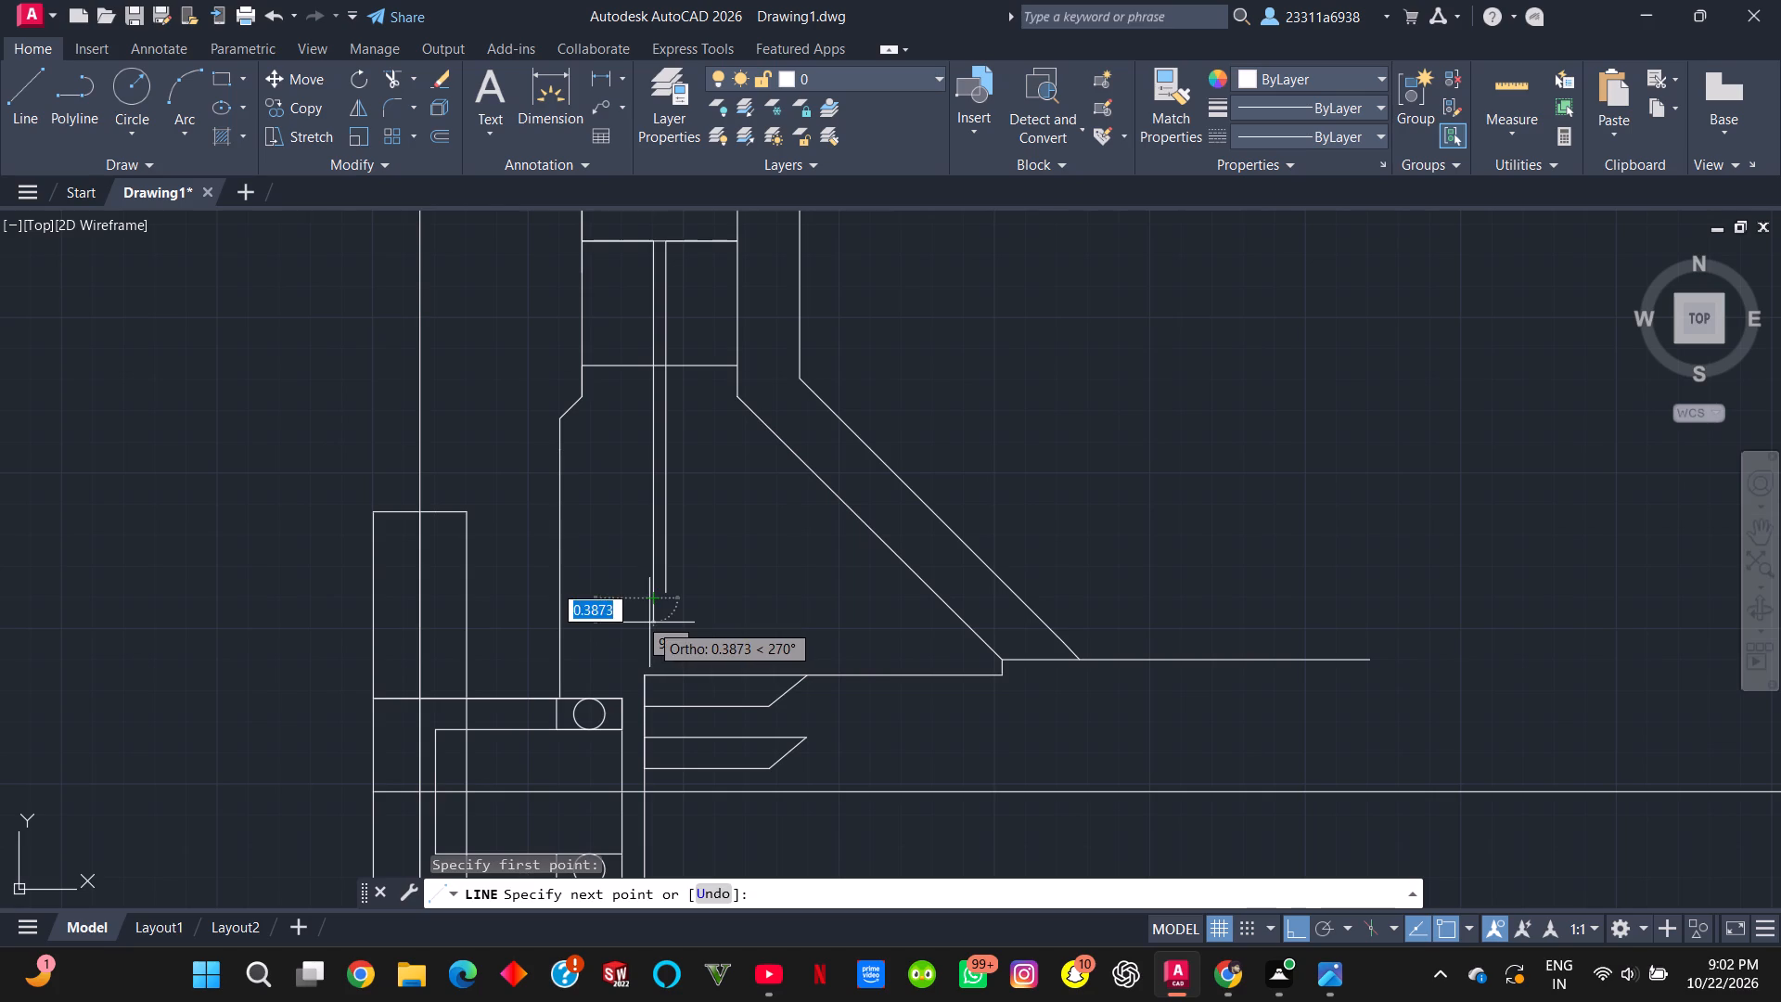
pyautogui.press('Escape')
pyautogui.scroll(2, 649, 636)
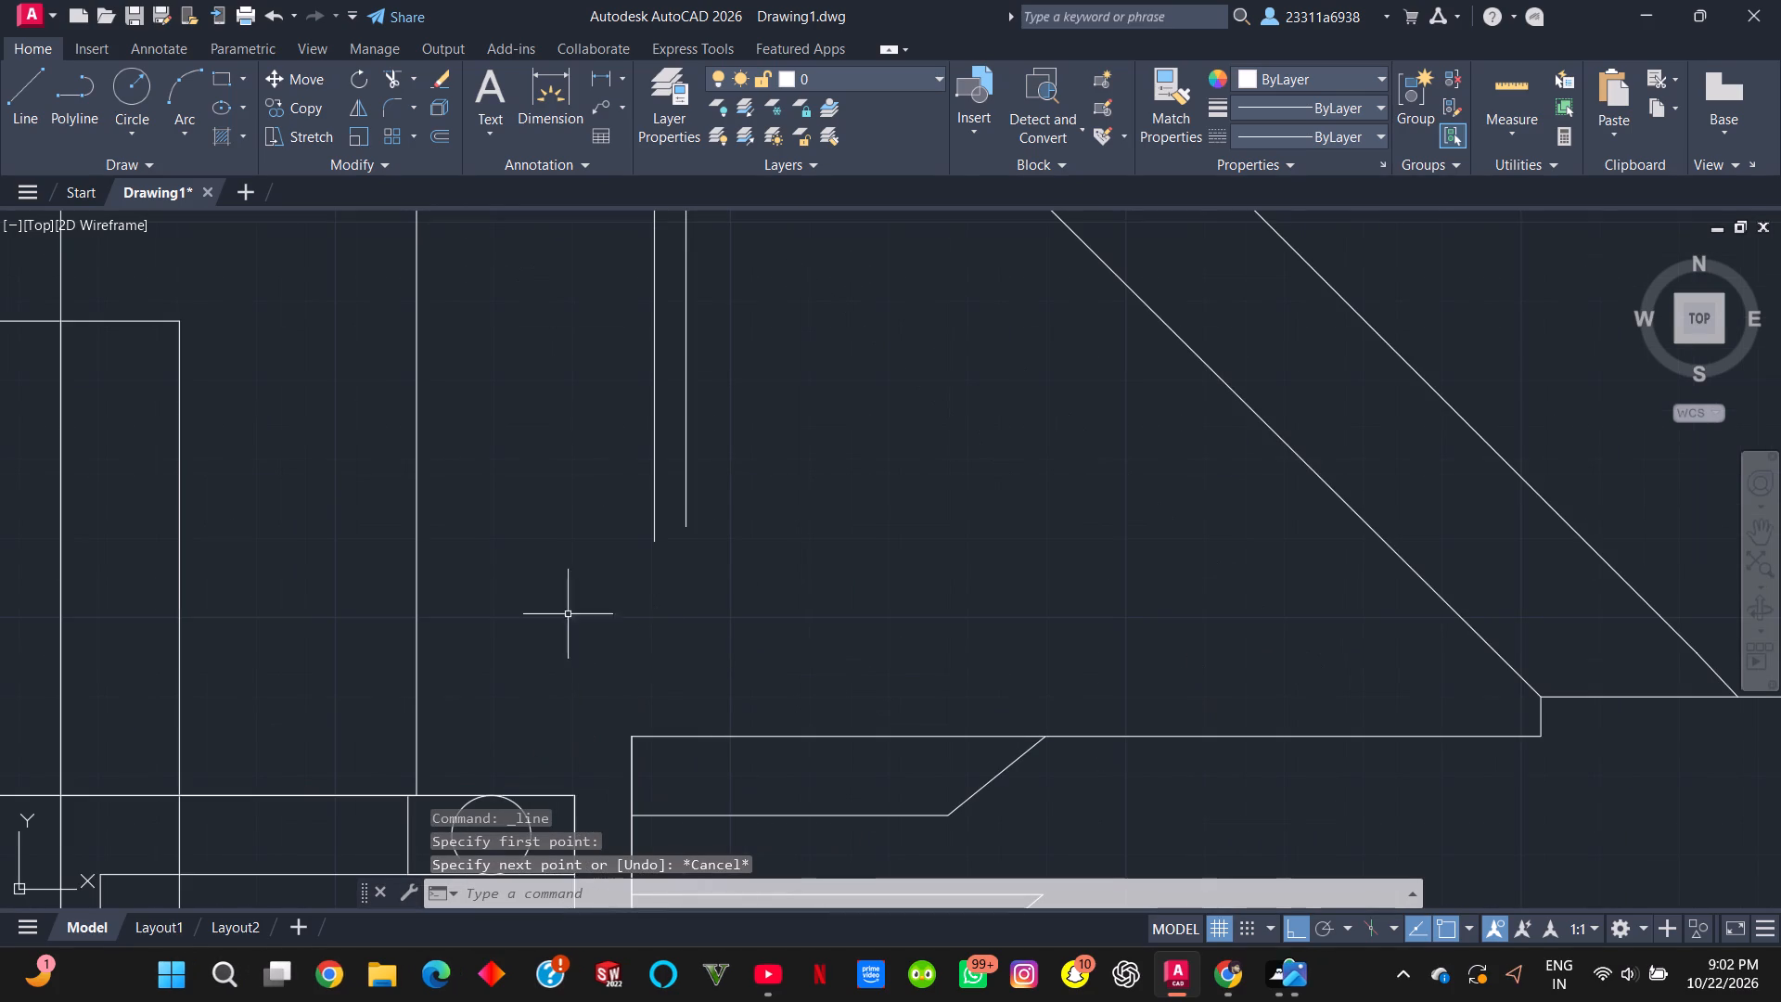
# Draw a three-sided box about 1.2 units wide from the shaft's upper-left corner, rising above and returning down to its upper edge.
pyautogui.click(18, 92)
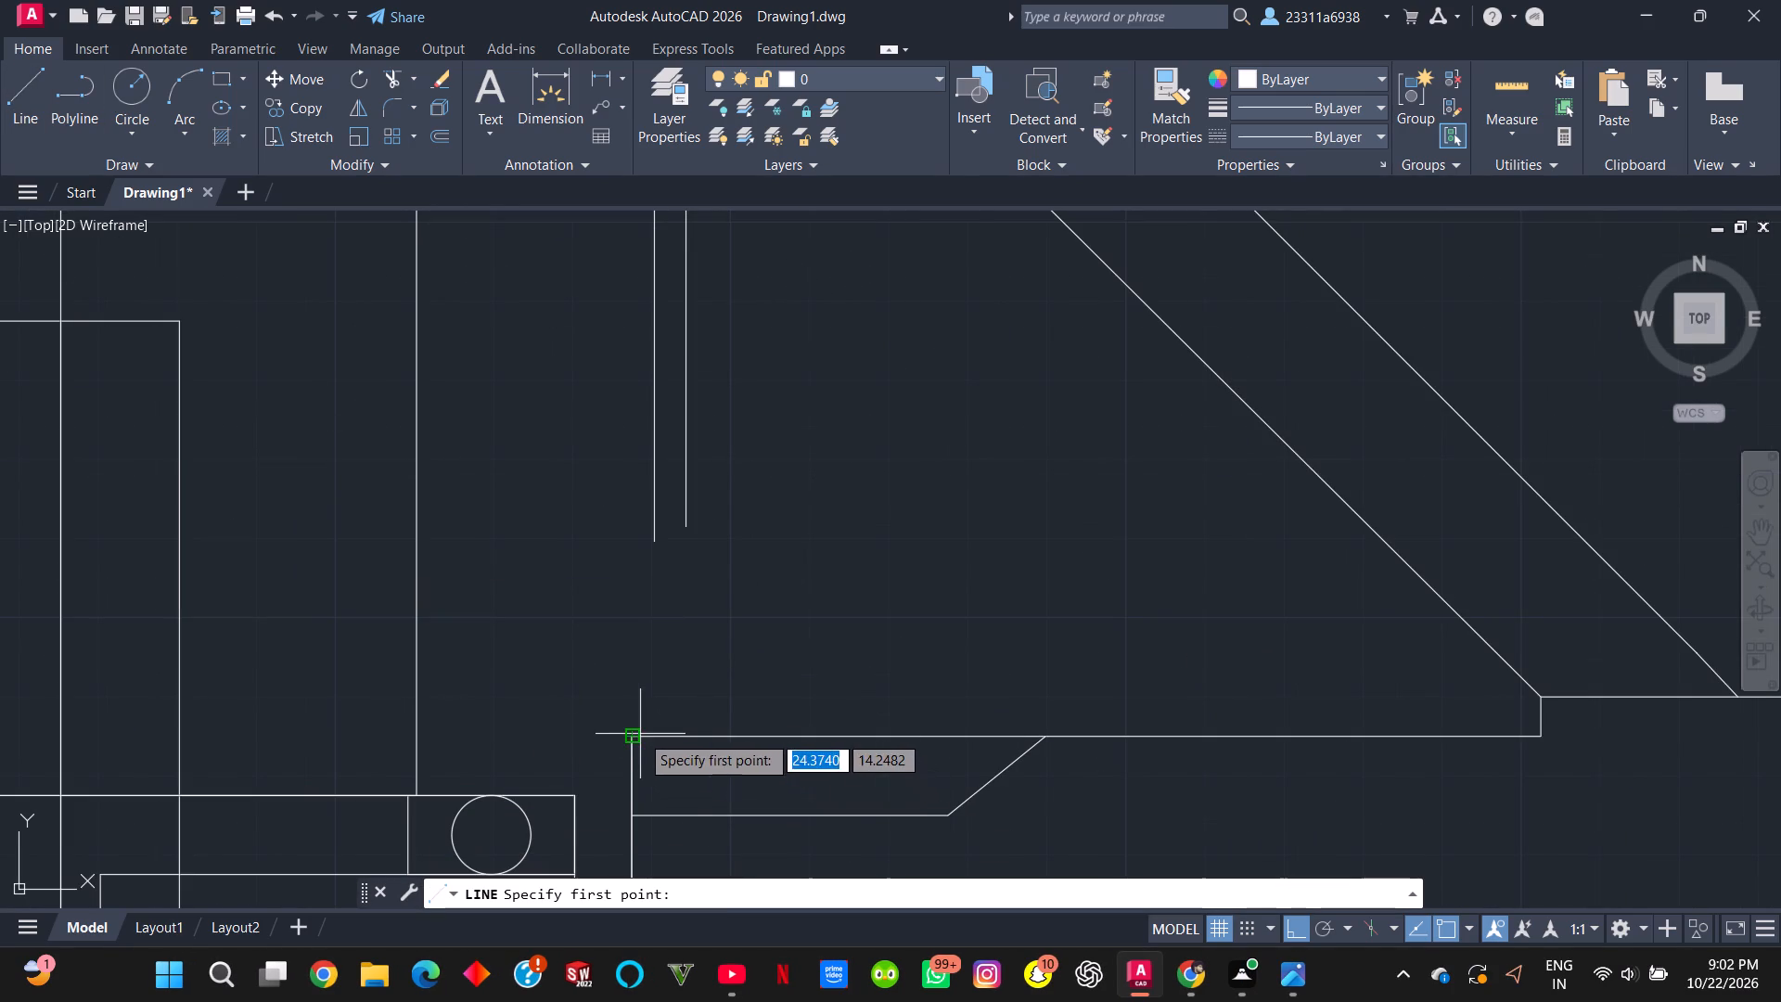
pyautogui.click(637, 737)
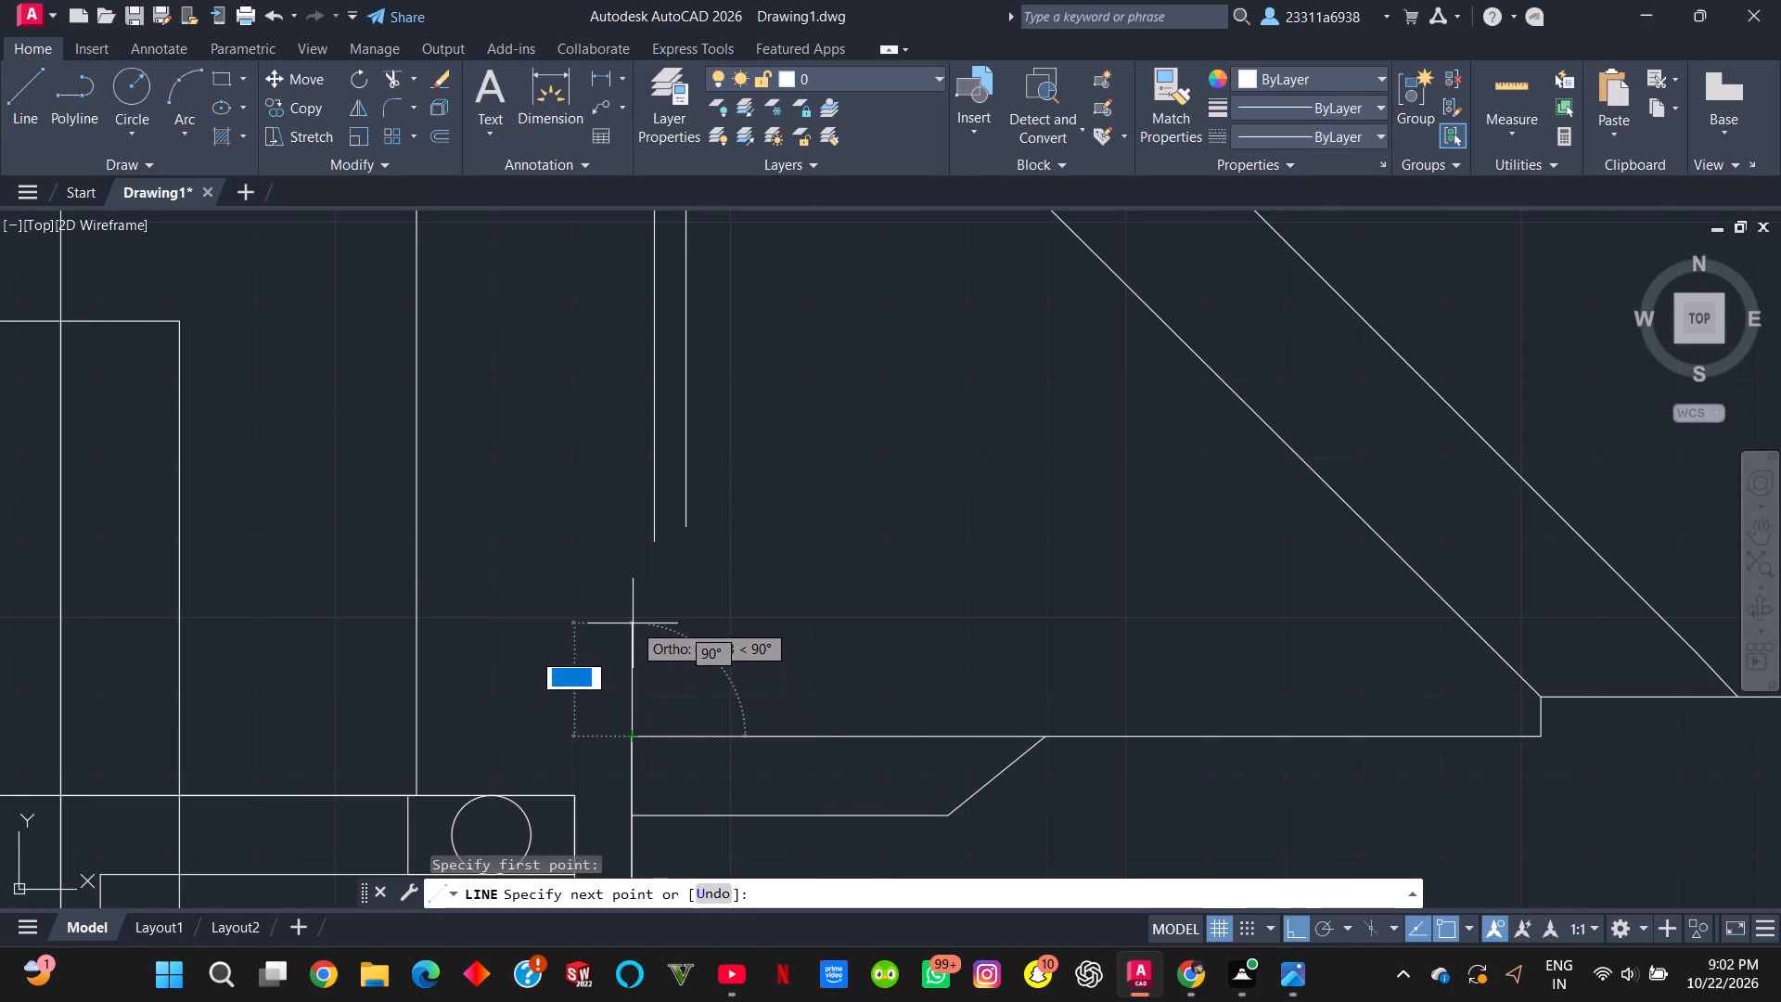
pyautogui.click(633, 618)
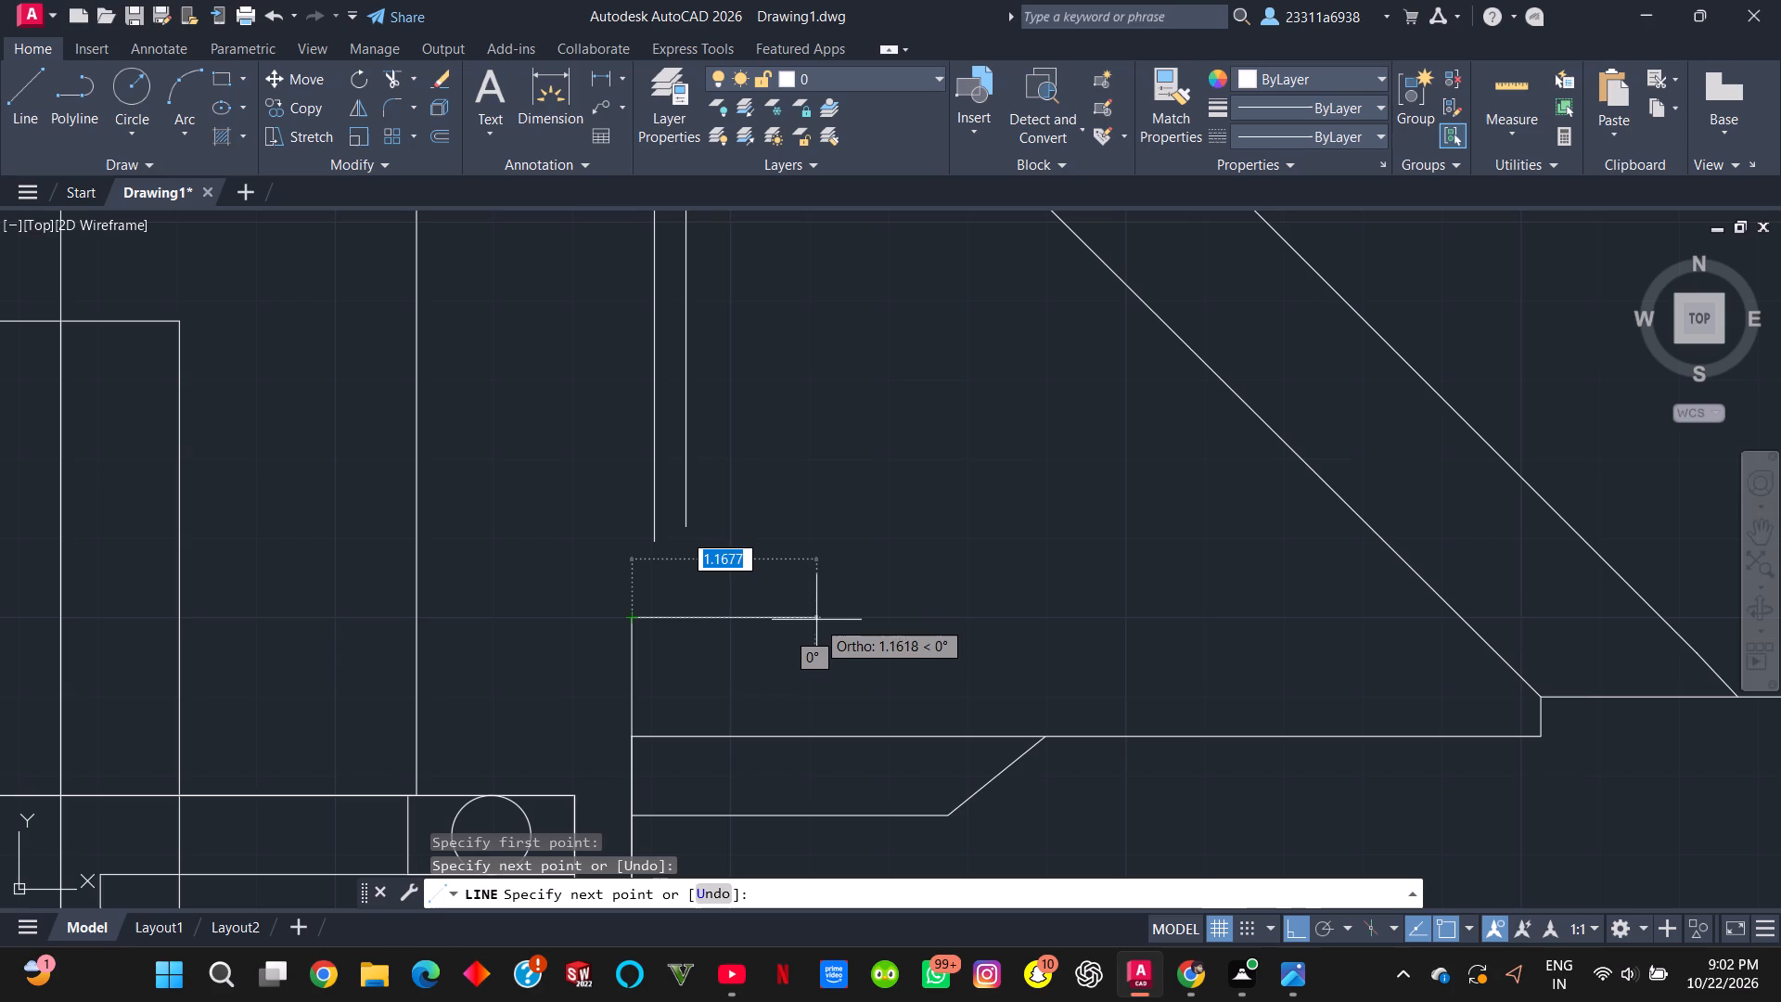
pyautogui.click(820, 619)
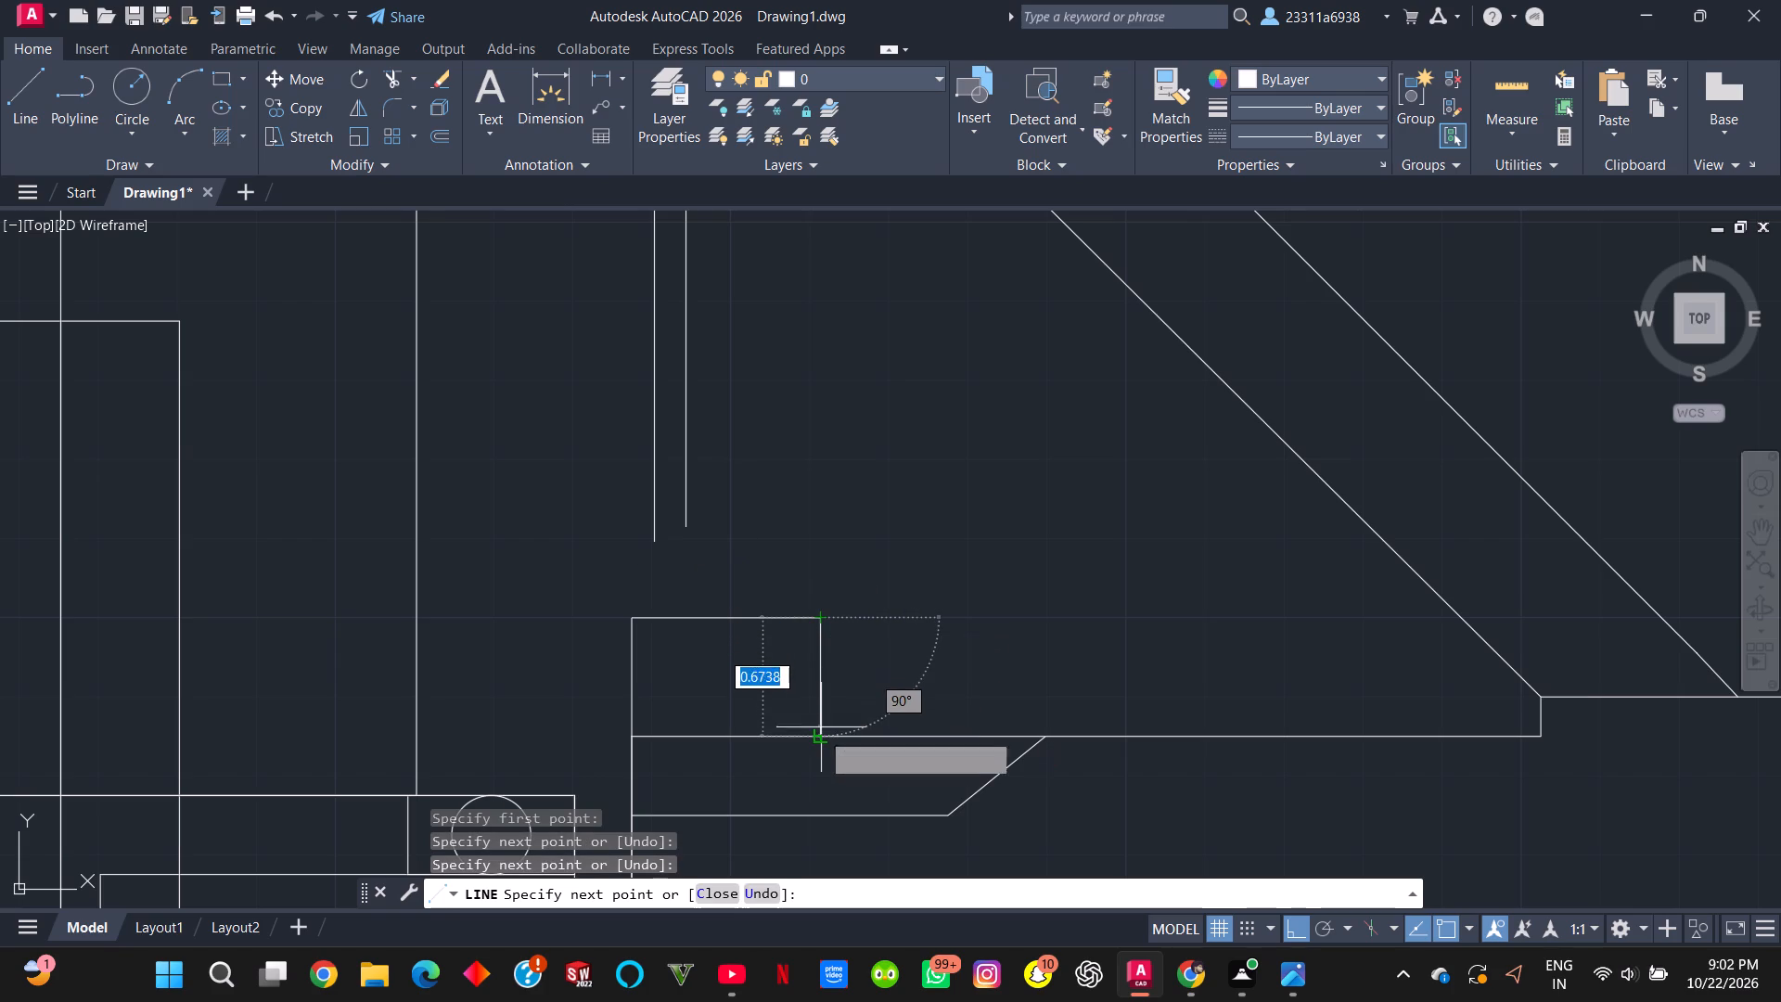
pyautogui.click(821, 738)
pyautogui.press('Escape')
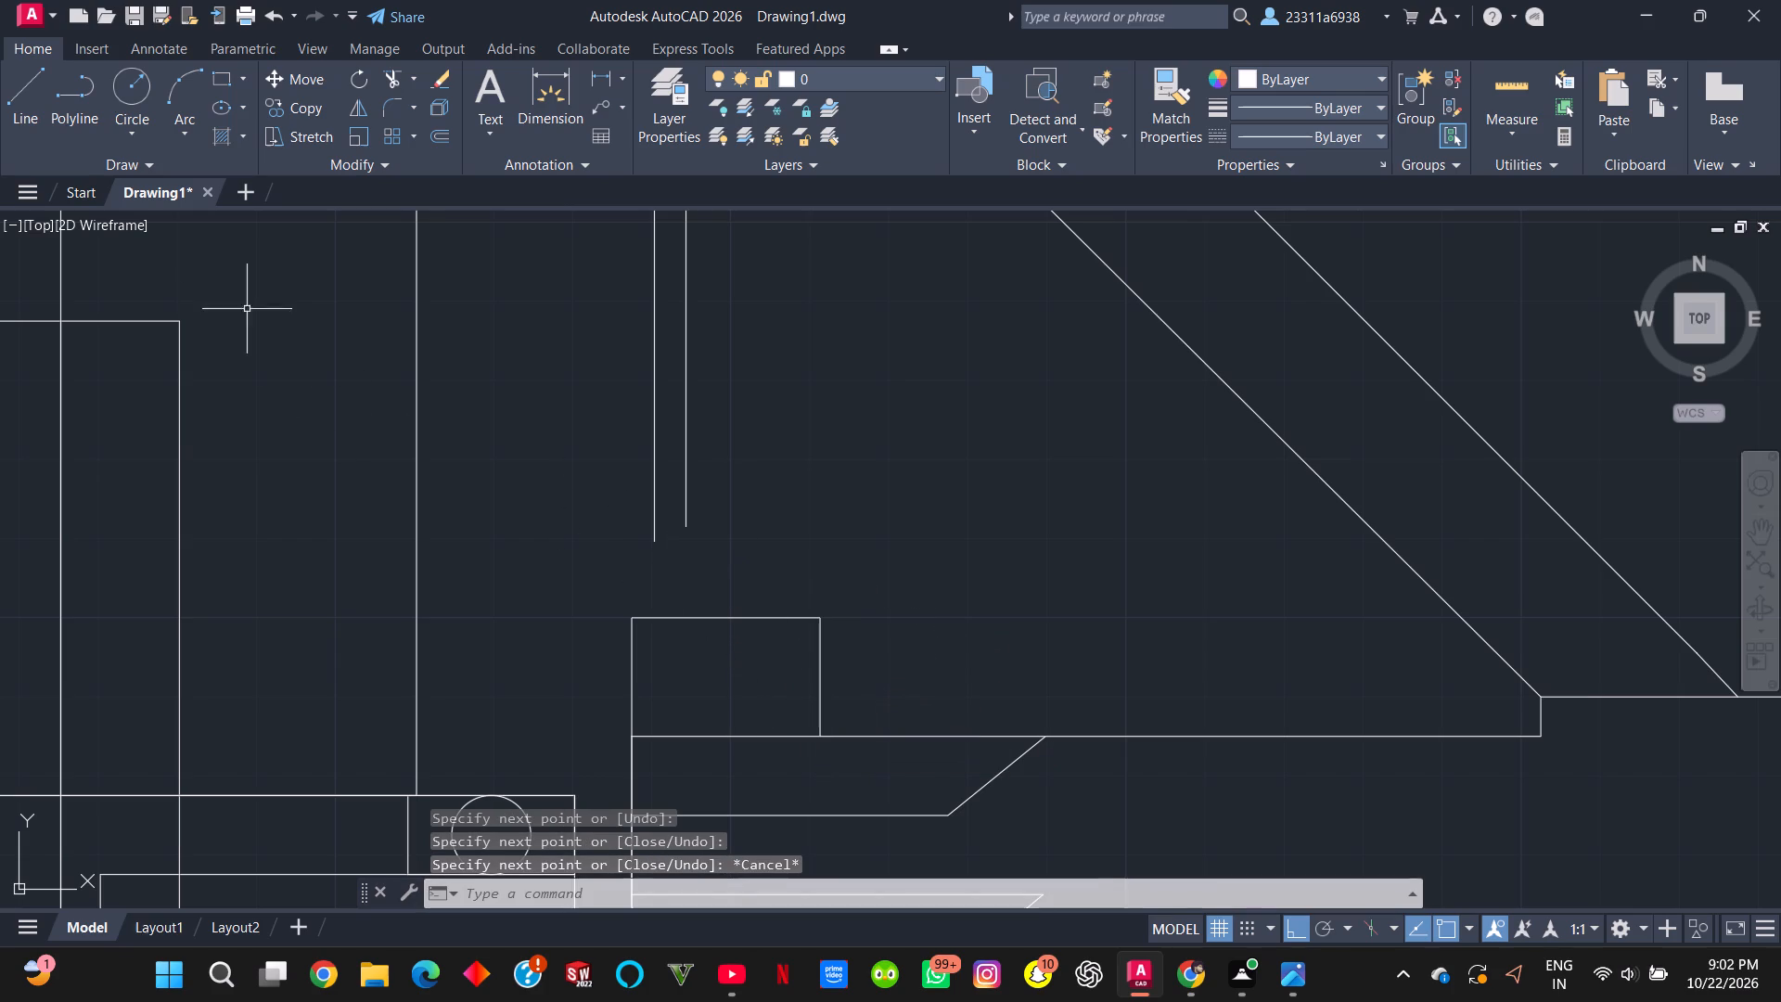
# Continue both narrow inner vertical lines straight down to the top edge of the box on the shaft's corner.
pyautogui.click(12, 124)
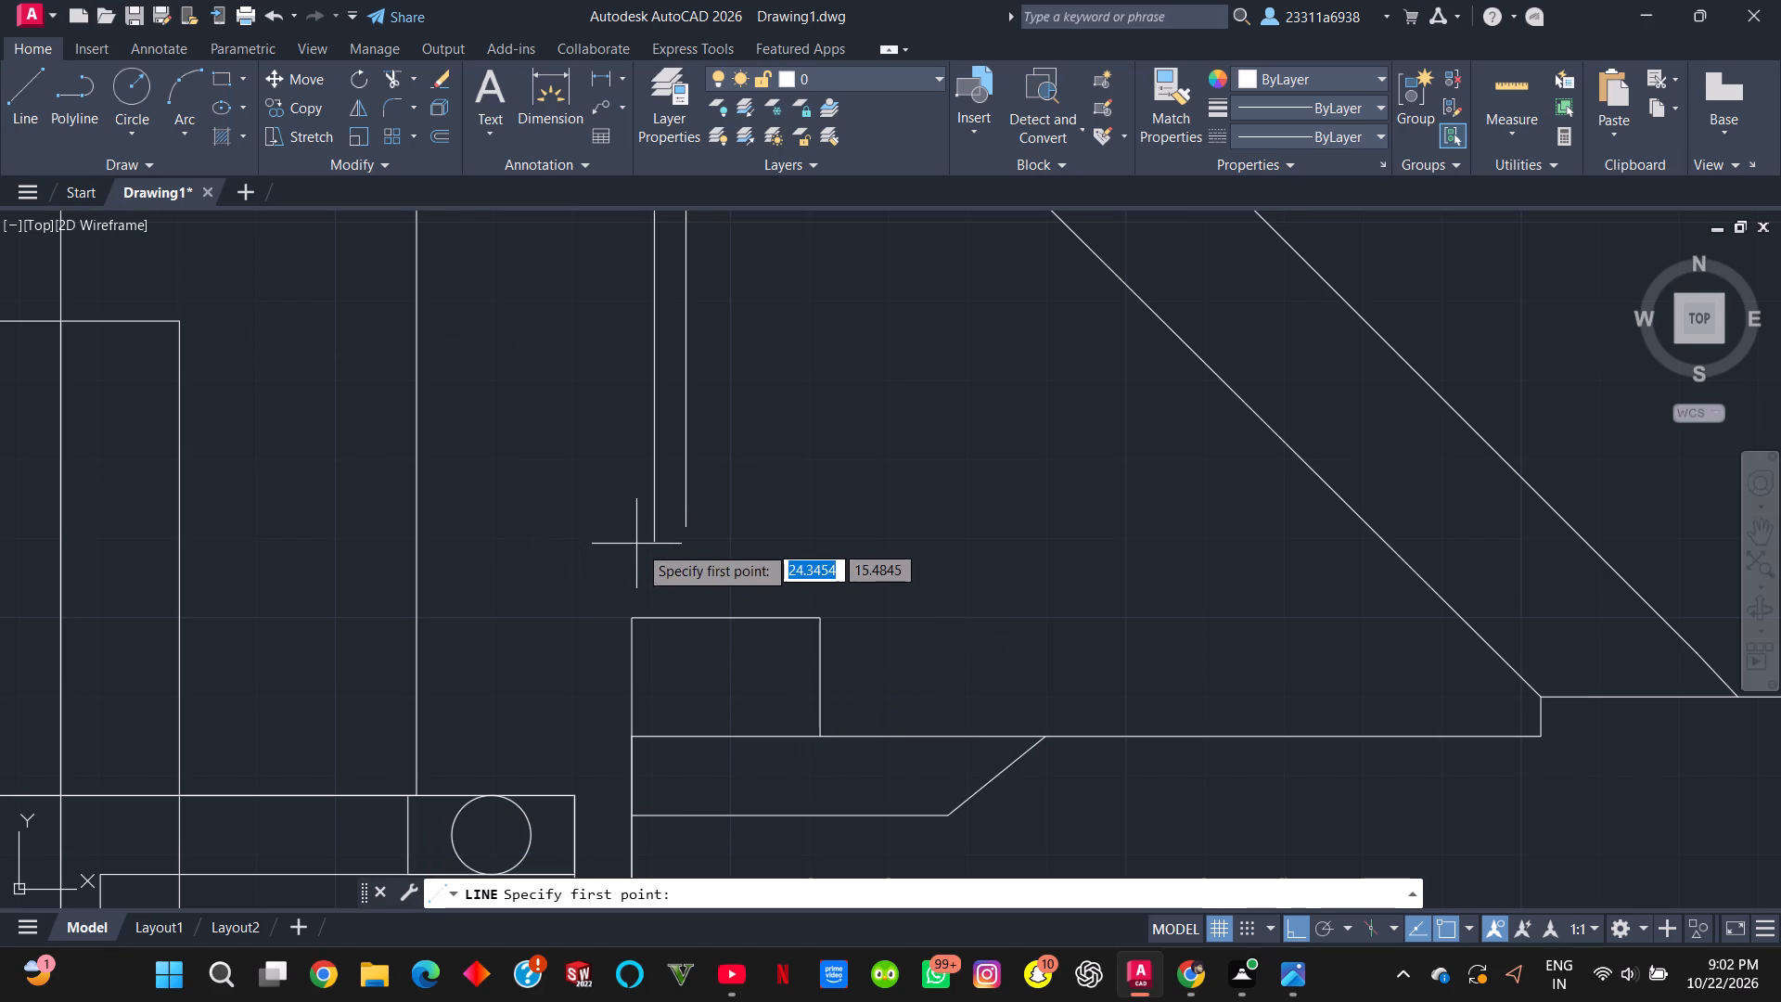
pyautogui.click(657, 543)
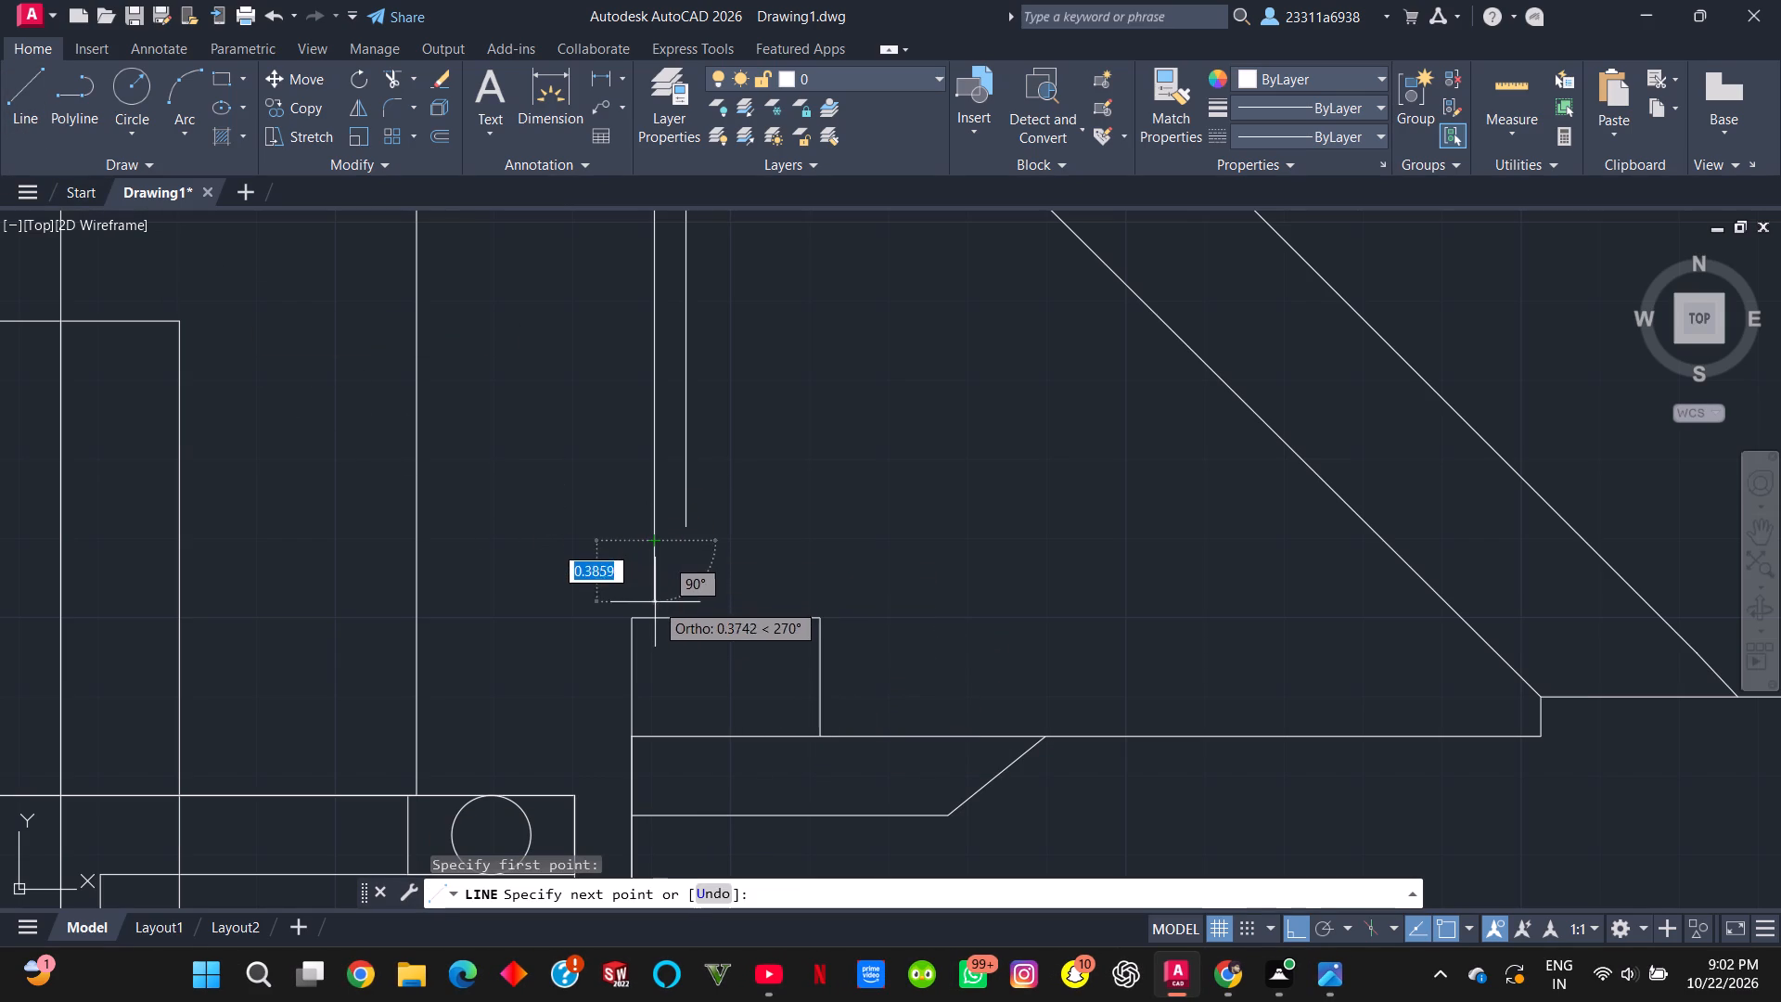
pyautogui.click(659, 617)
pyautogui.press('Escape')
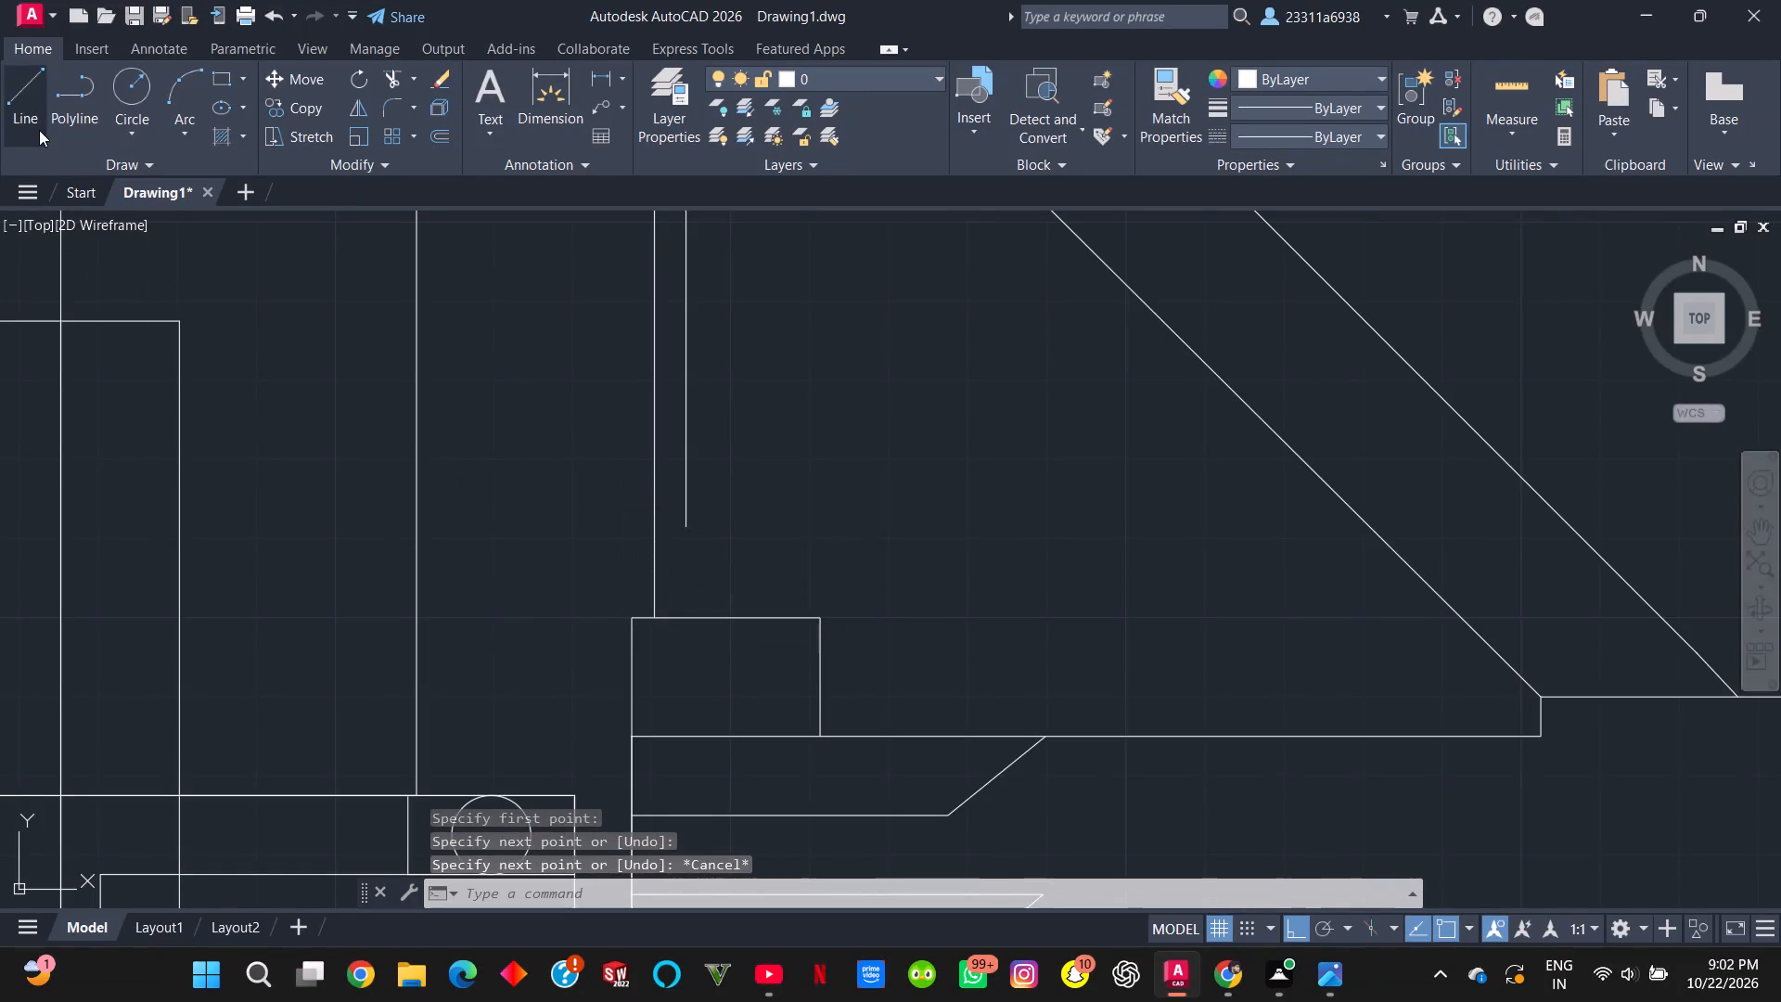
pyautogui.click(39, 130)
pyautogui.click(688, 524)
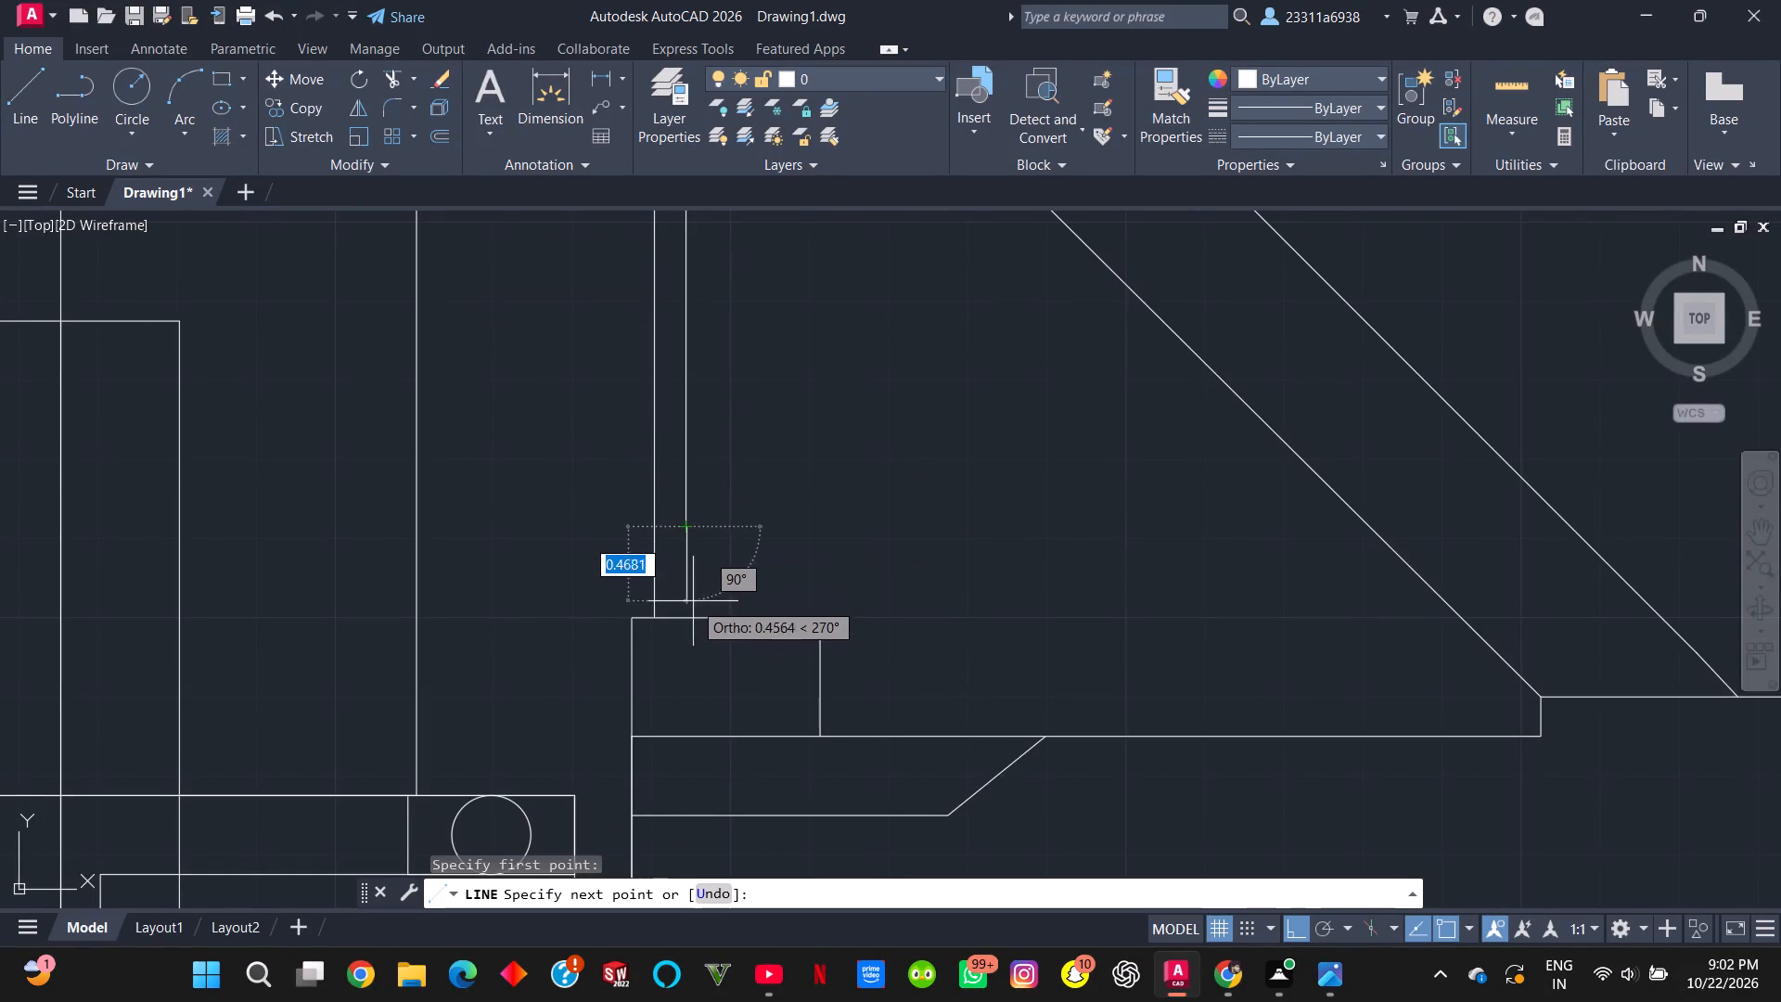
pyautogui.click(688, 616)
pyautogui.press('Escape')
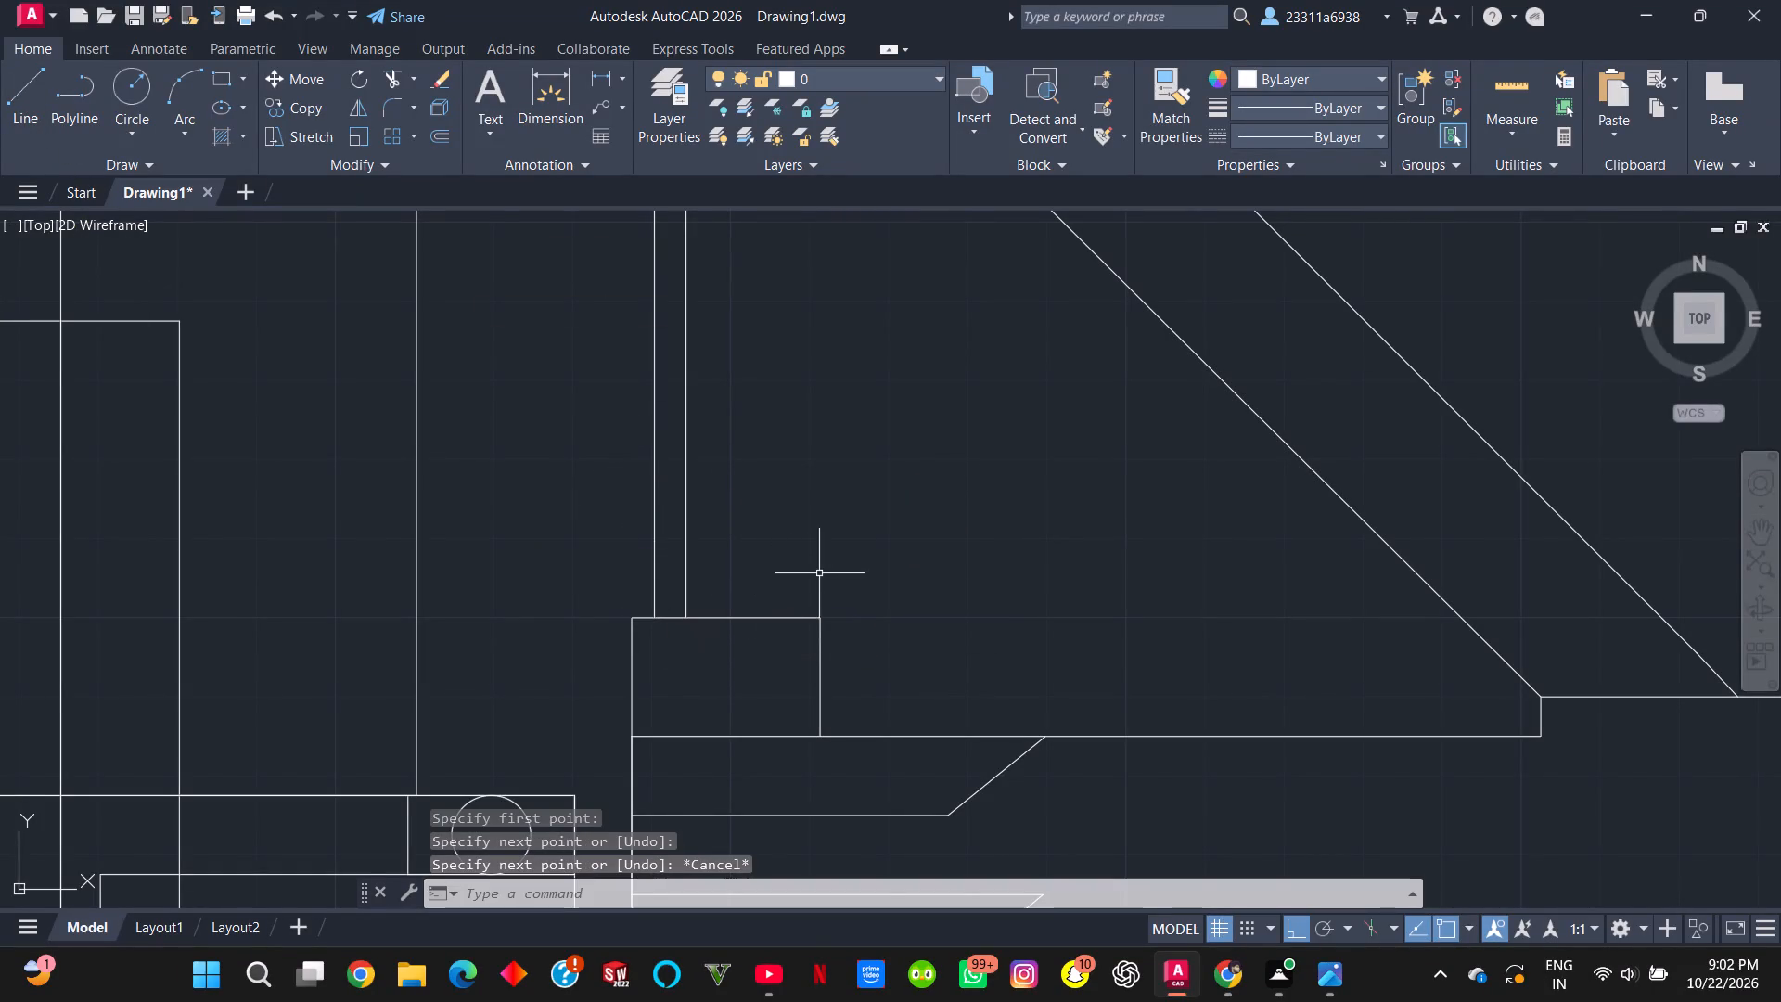
# Draw a small step from the right inner vertical line, about 0.3 units right and 0.74 units down to the box's top edge.
pyautogui.click(40, 88)
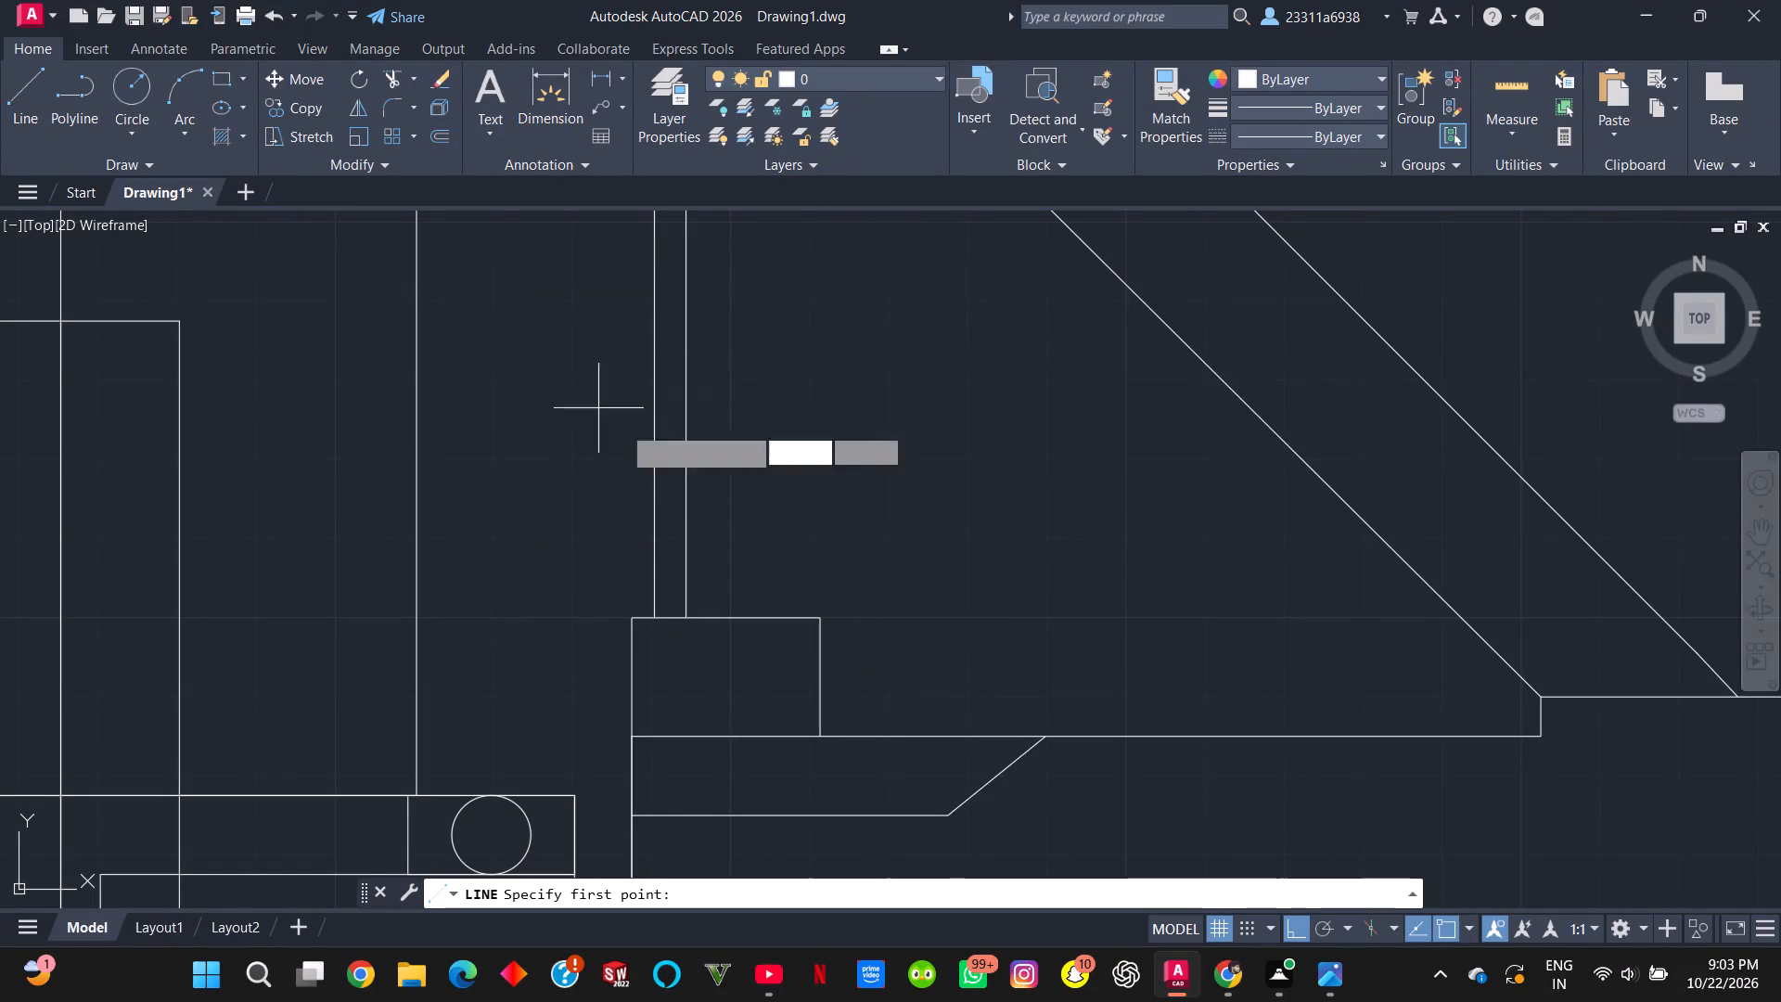
pyautogui.click(685, 500)
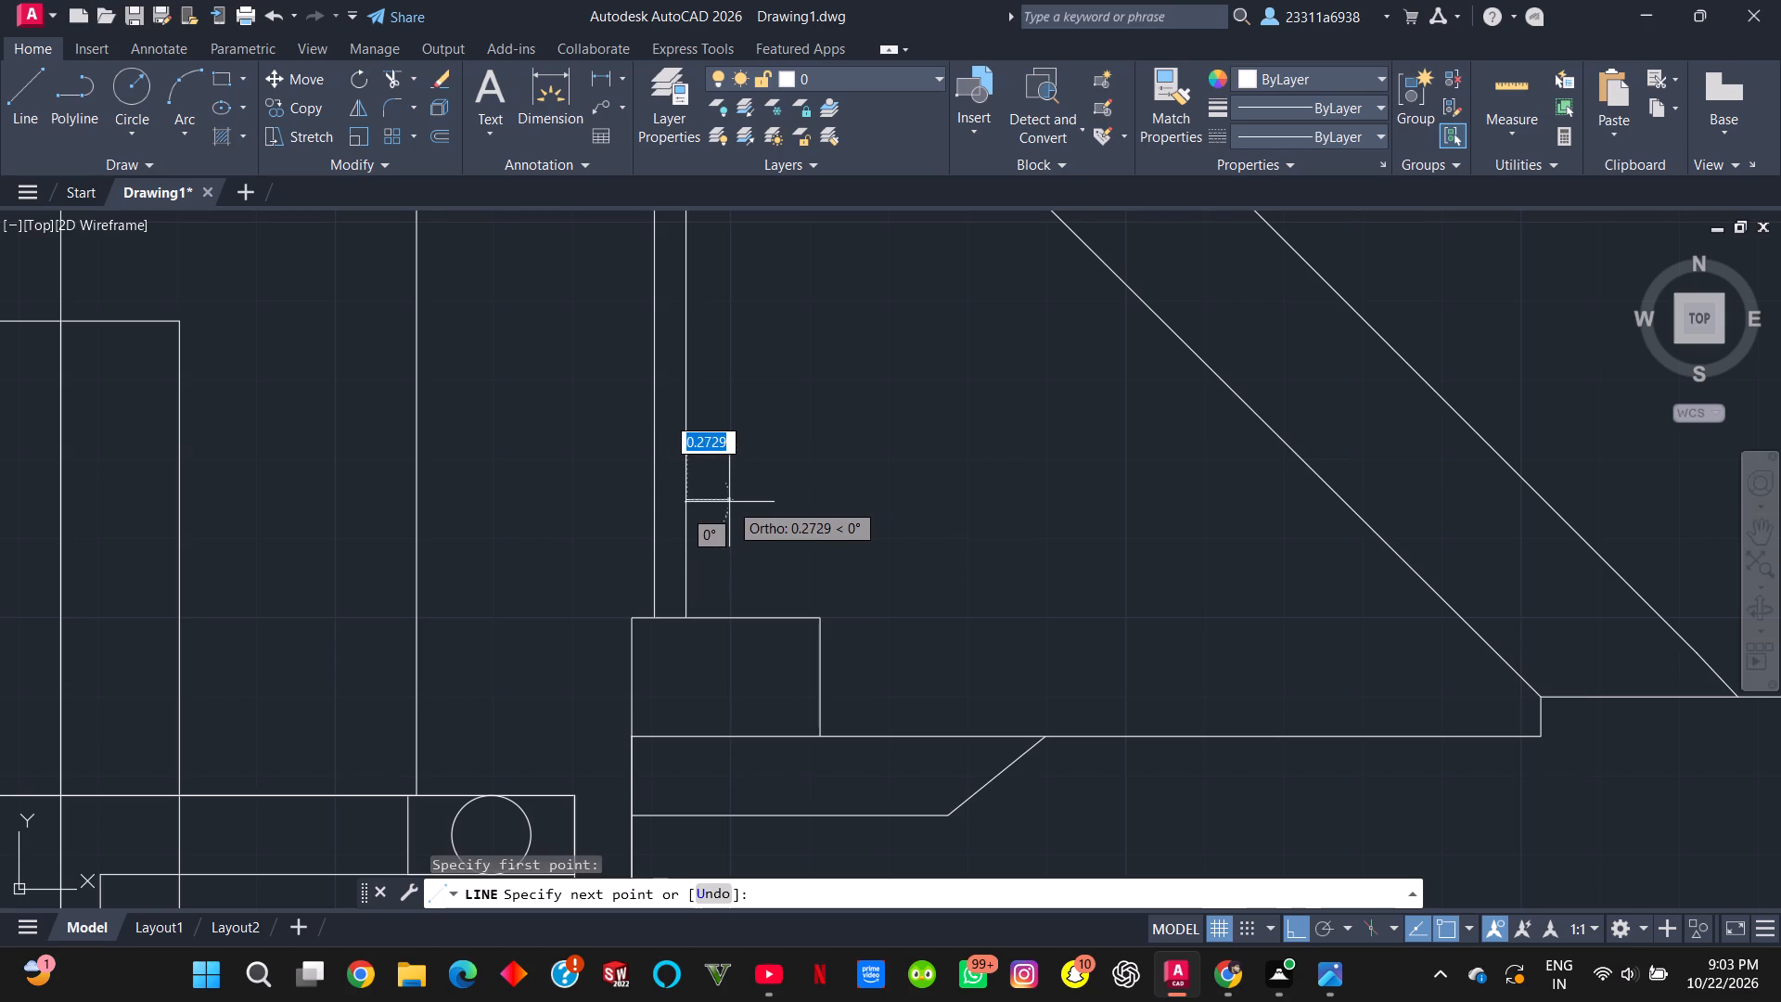
pyautogui.click(734, 502)
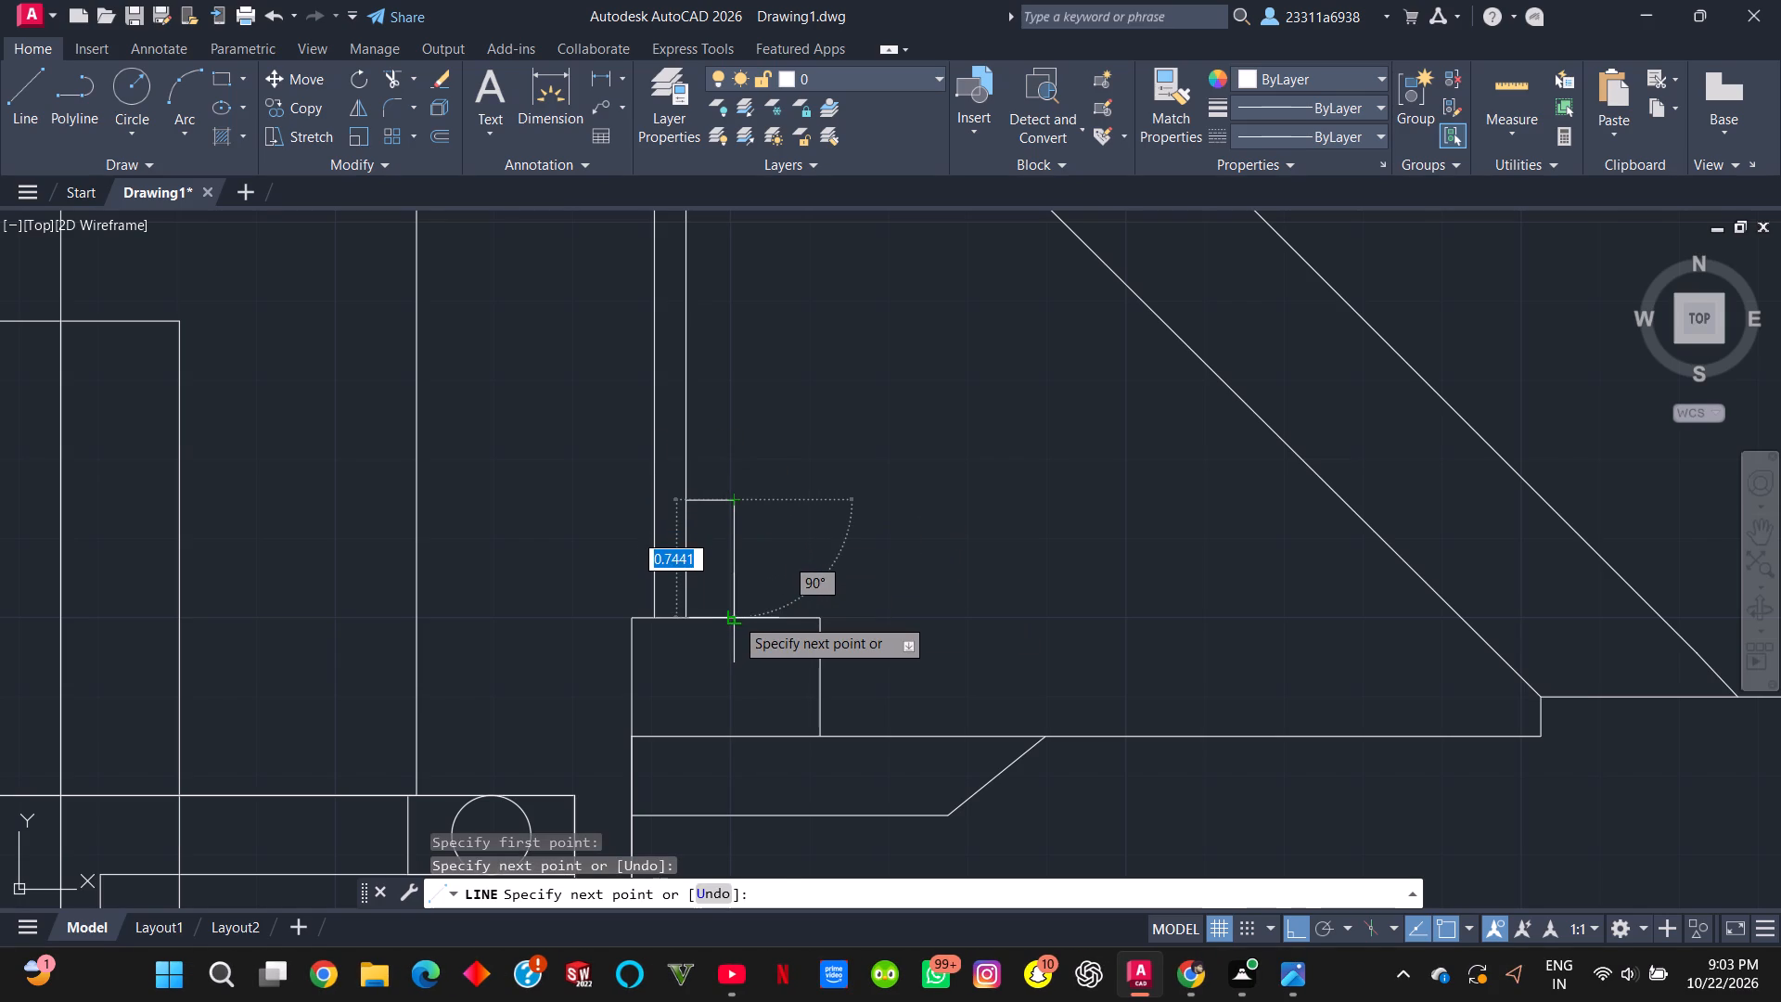
pyautogui.click(735, 617)
pyautogui.press('Escape')
# Draw a horizontal line about 7.8 units to the right from the lower corner of the shaft's upper step, below the angled arm.
pyautogui.scroll(1, 779, 529)
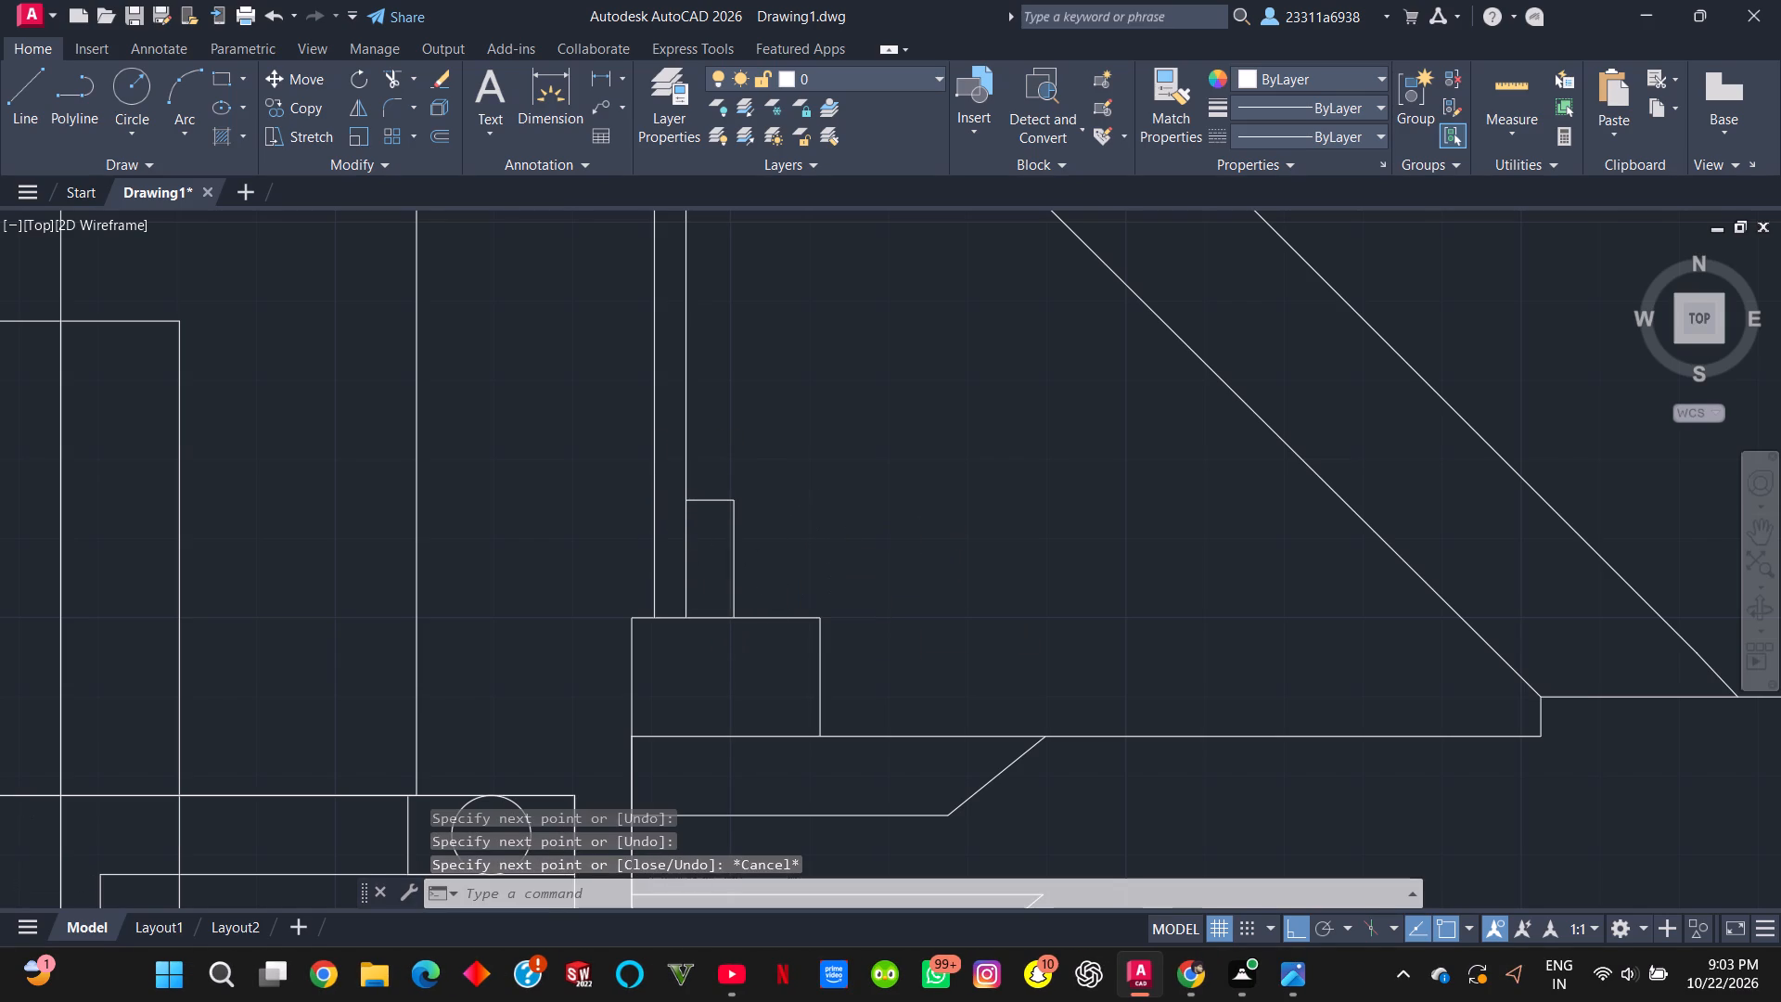
pyautogui.scroll(-2, 779, 529)
pyautogui.scroll(-3, 780, 430)
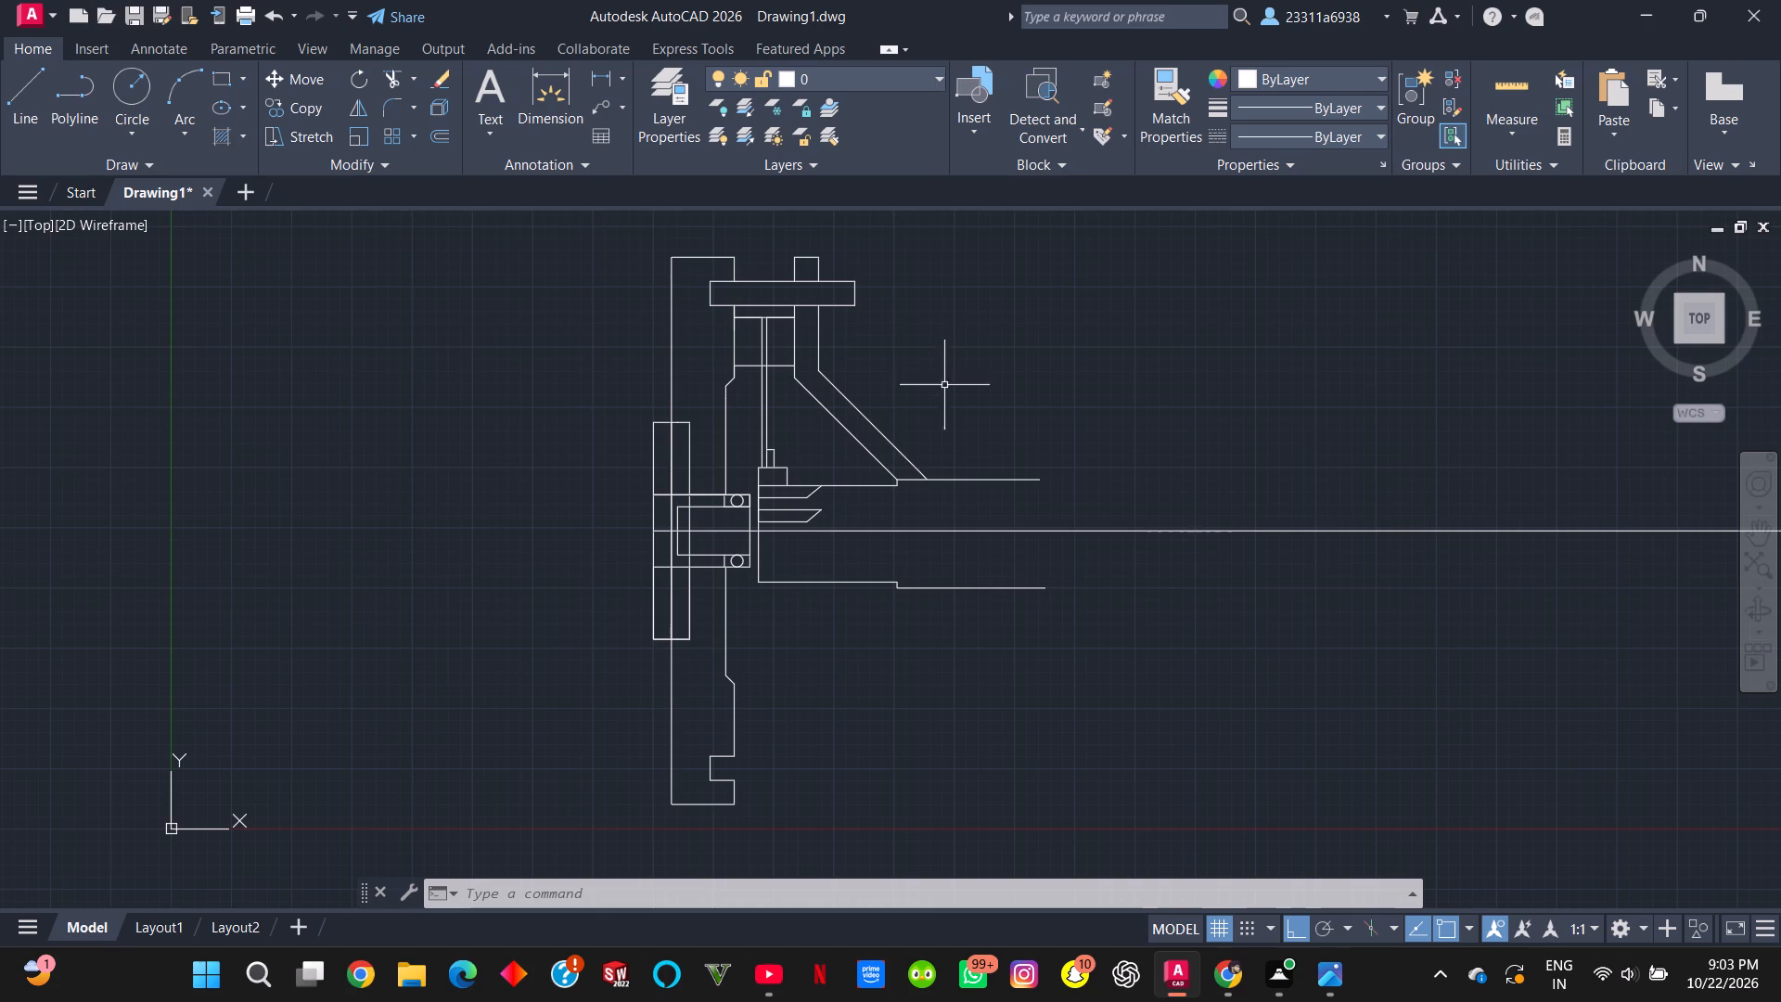
pyautogui.scroll(1, 907, 440)
pyautogui.scroll(-2, 907, 440)
pyautogui.scroll(3, 907, 440)
pyautogui.click(19, 91)
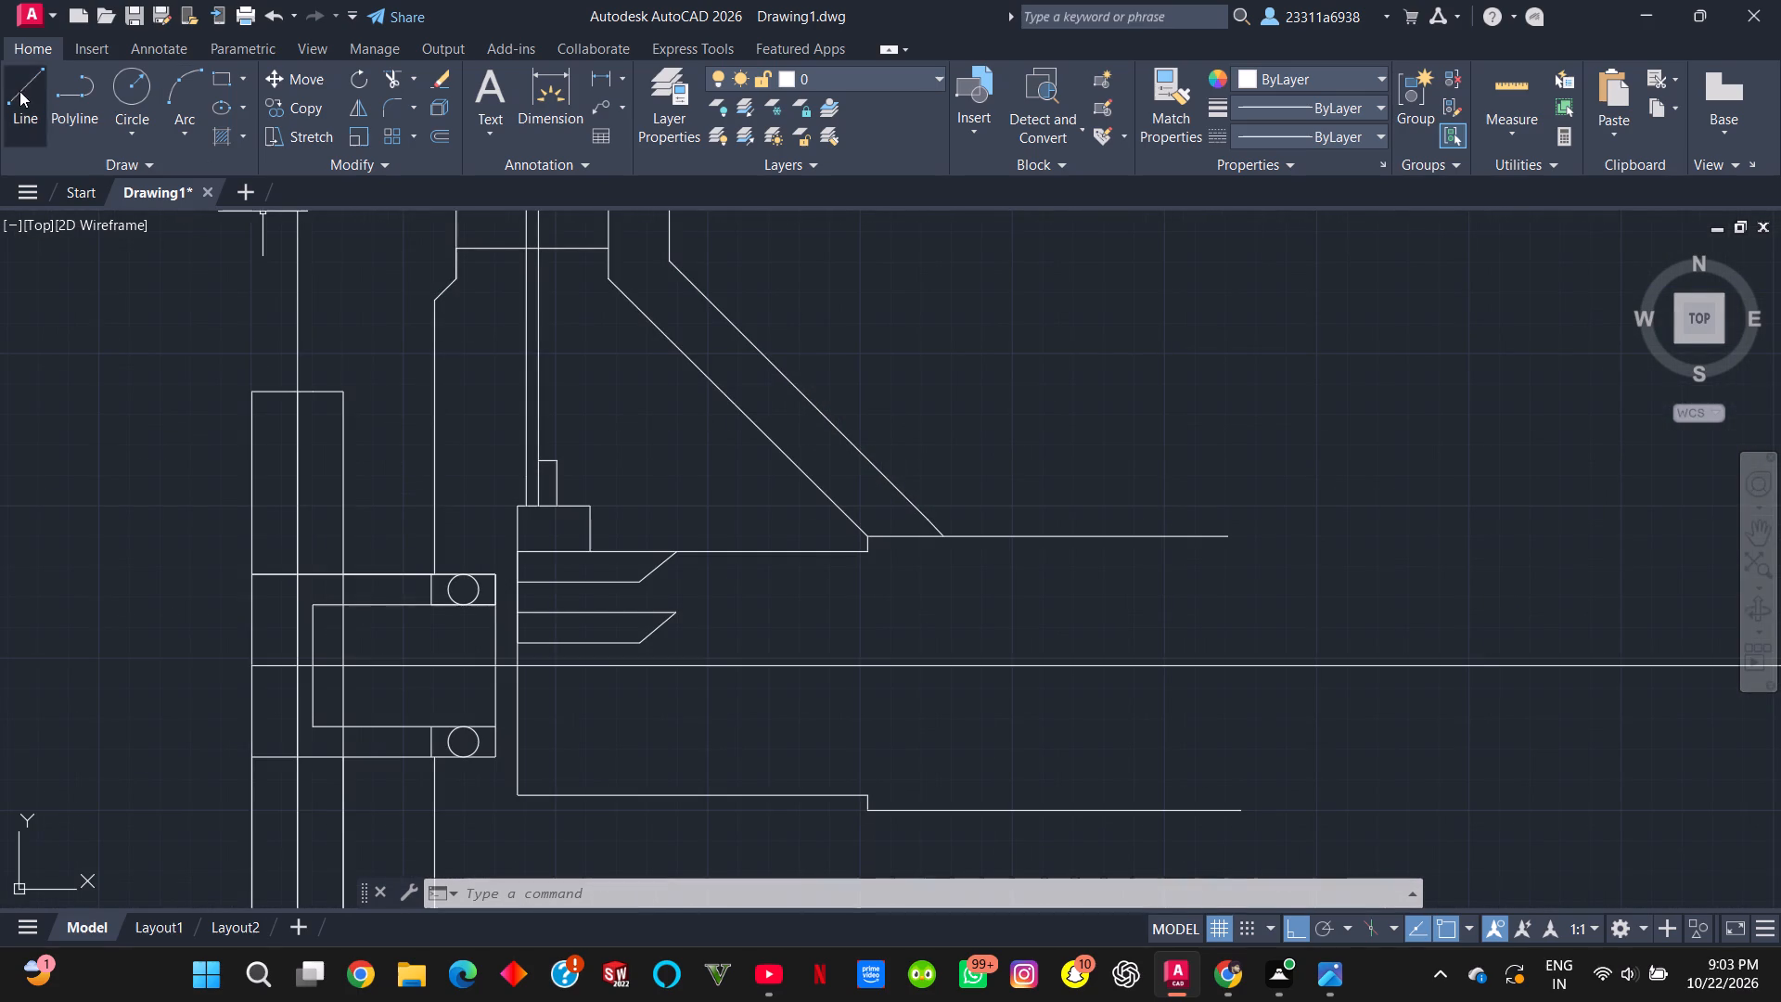
pyautogui.click(869, 549)
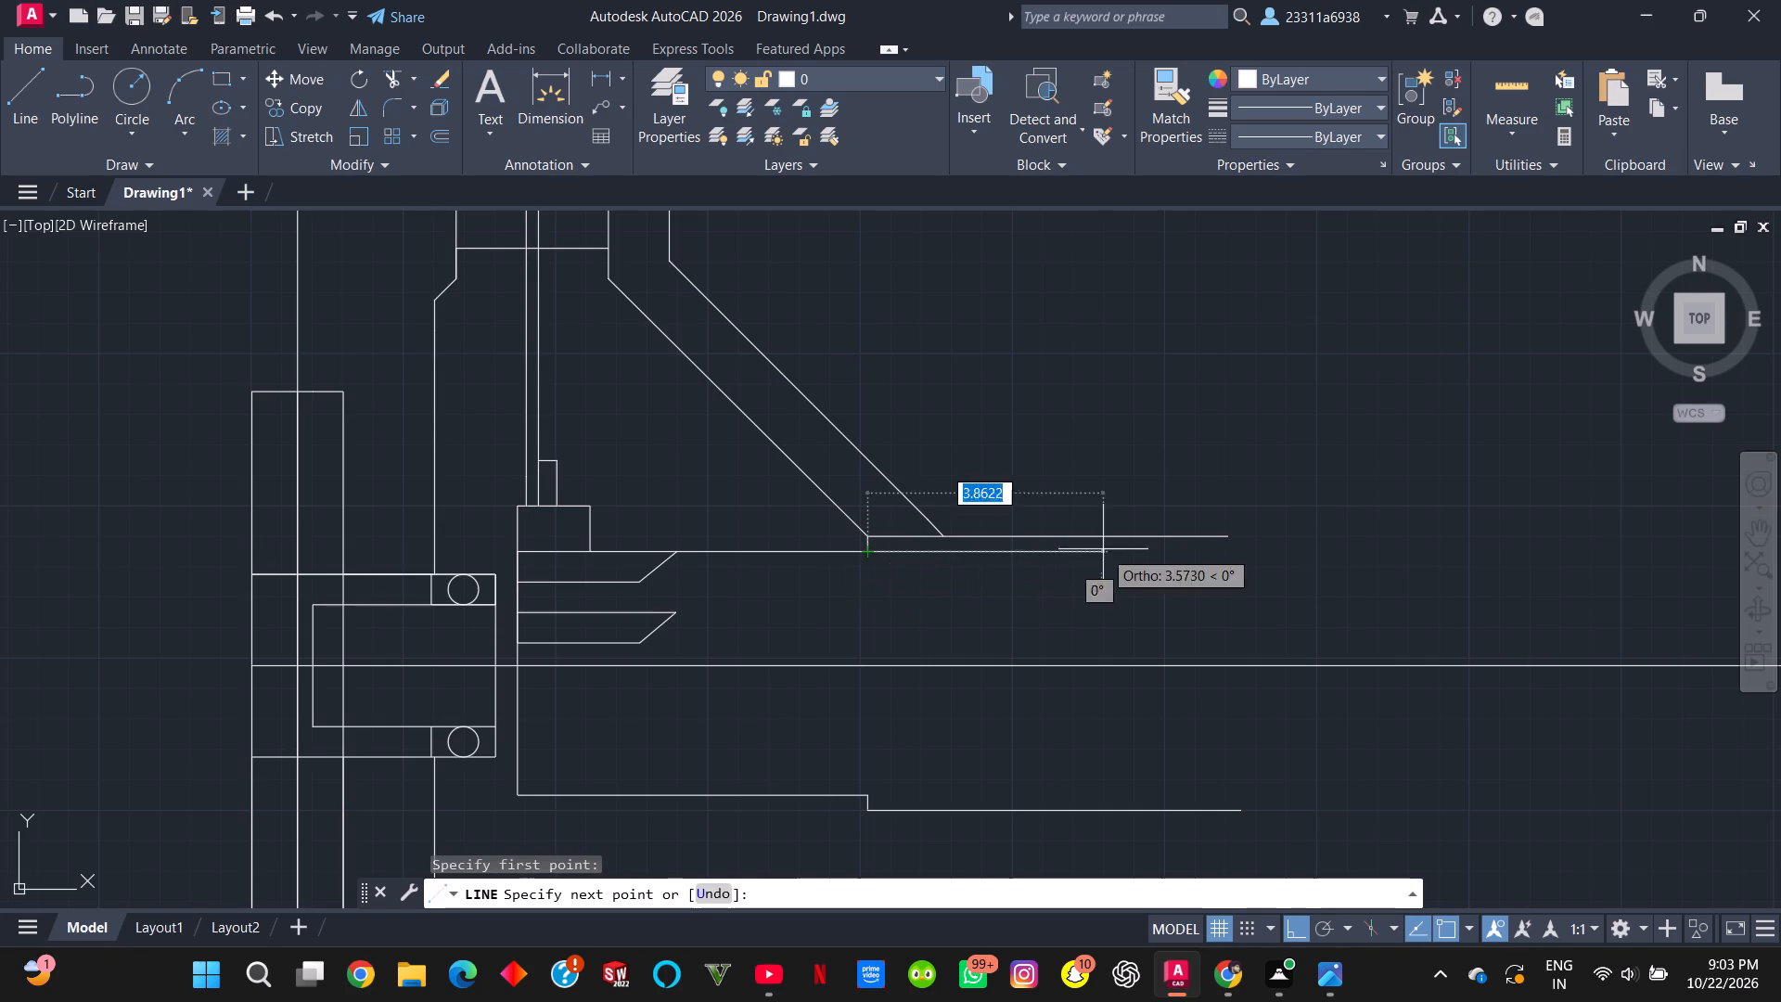
pyautogui.click(1345, 549)
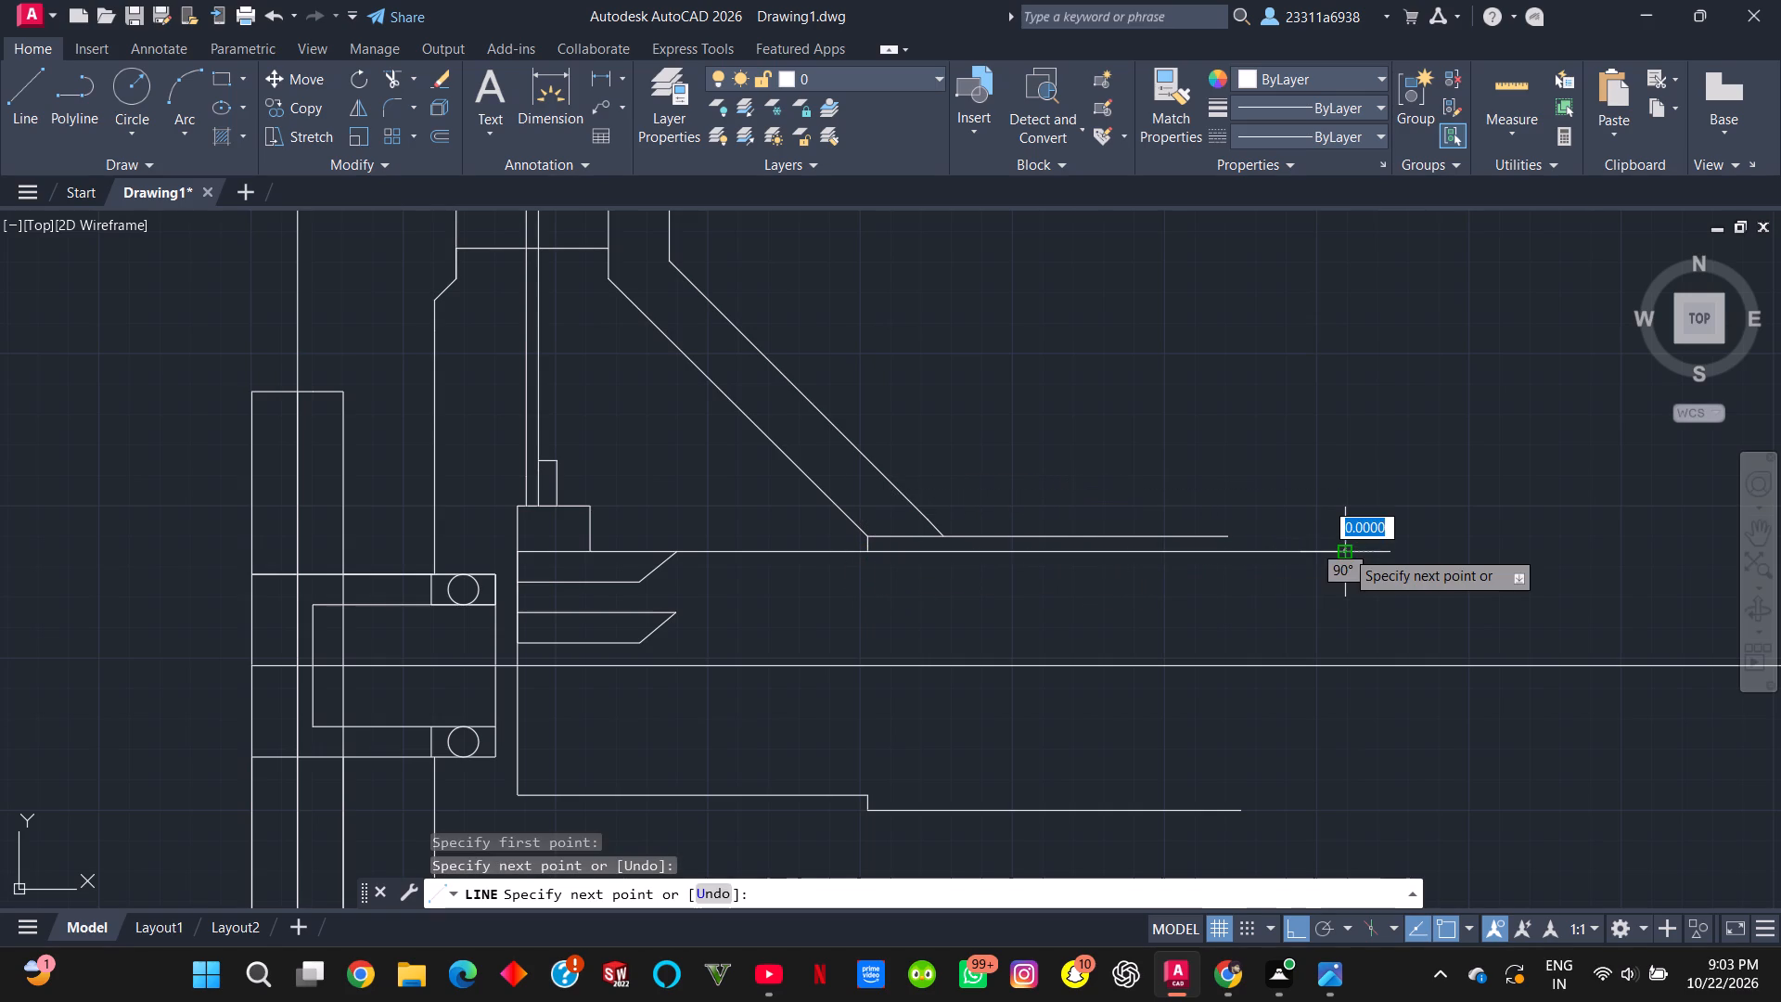
pyautogui.press('Escape')
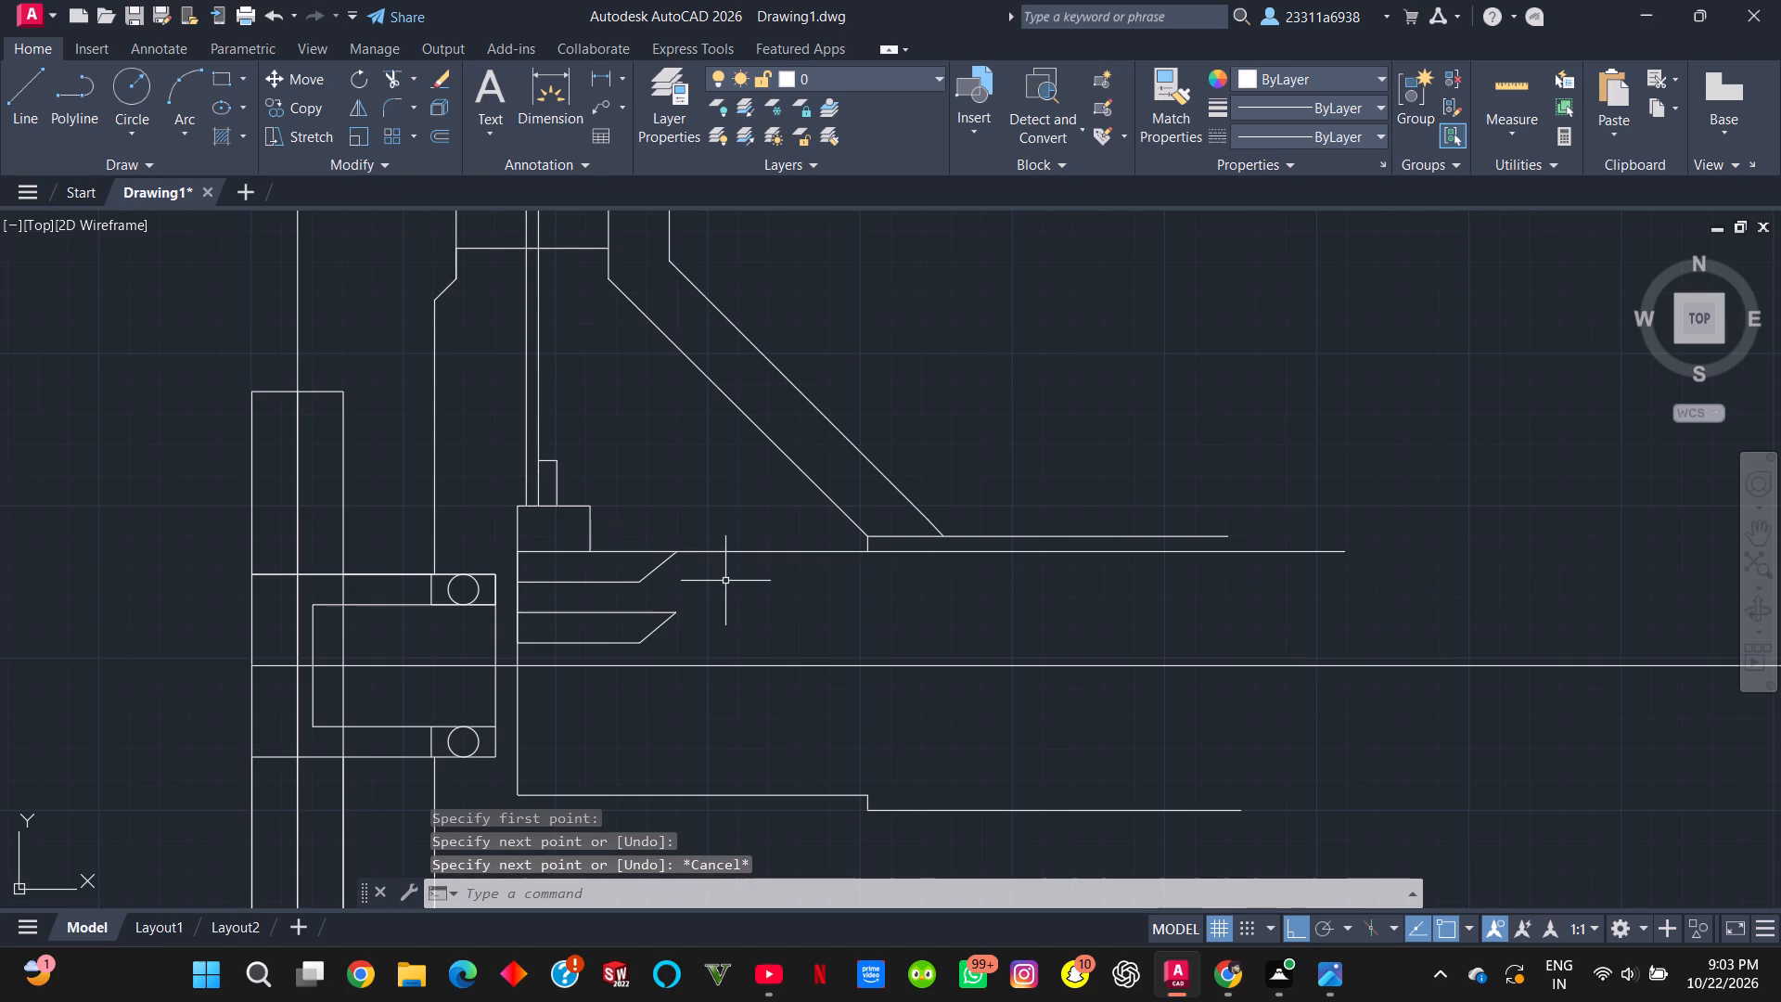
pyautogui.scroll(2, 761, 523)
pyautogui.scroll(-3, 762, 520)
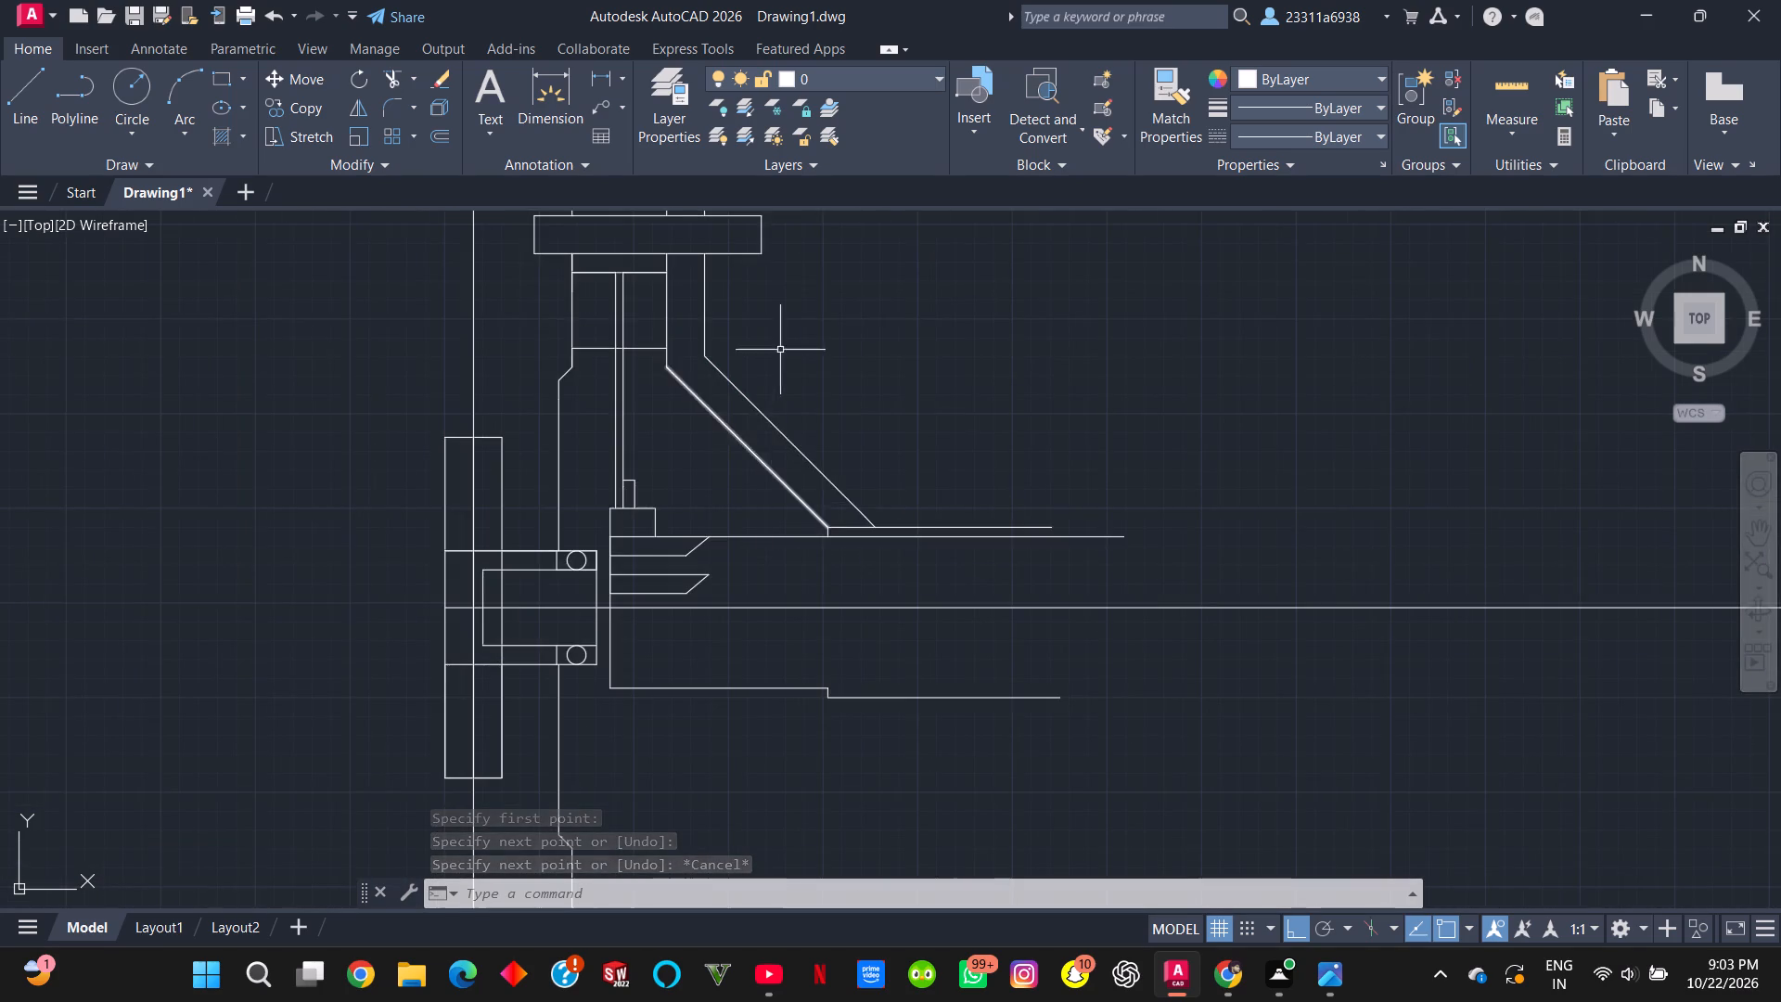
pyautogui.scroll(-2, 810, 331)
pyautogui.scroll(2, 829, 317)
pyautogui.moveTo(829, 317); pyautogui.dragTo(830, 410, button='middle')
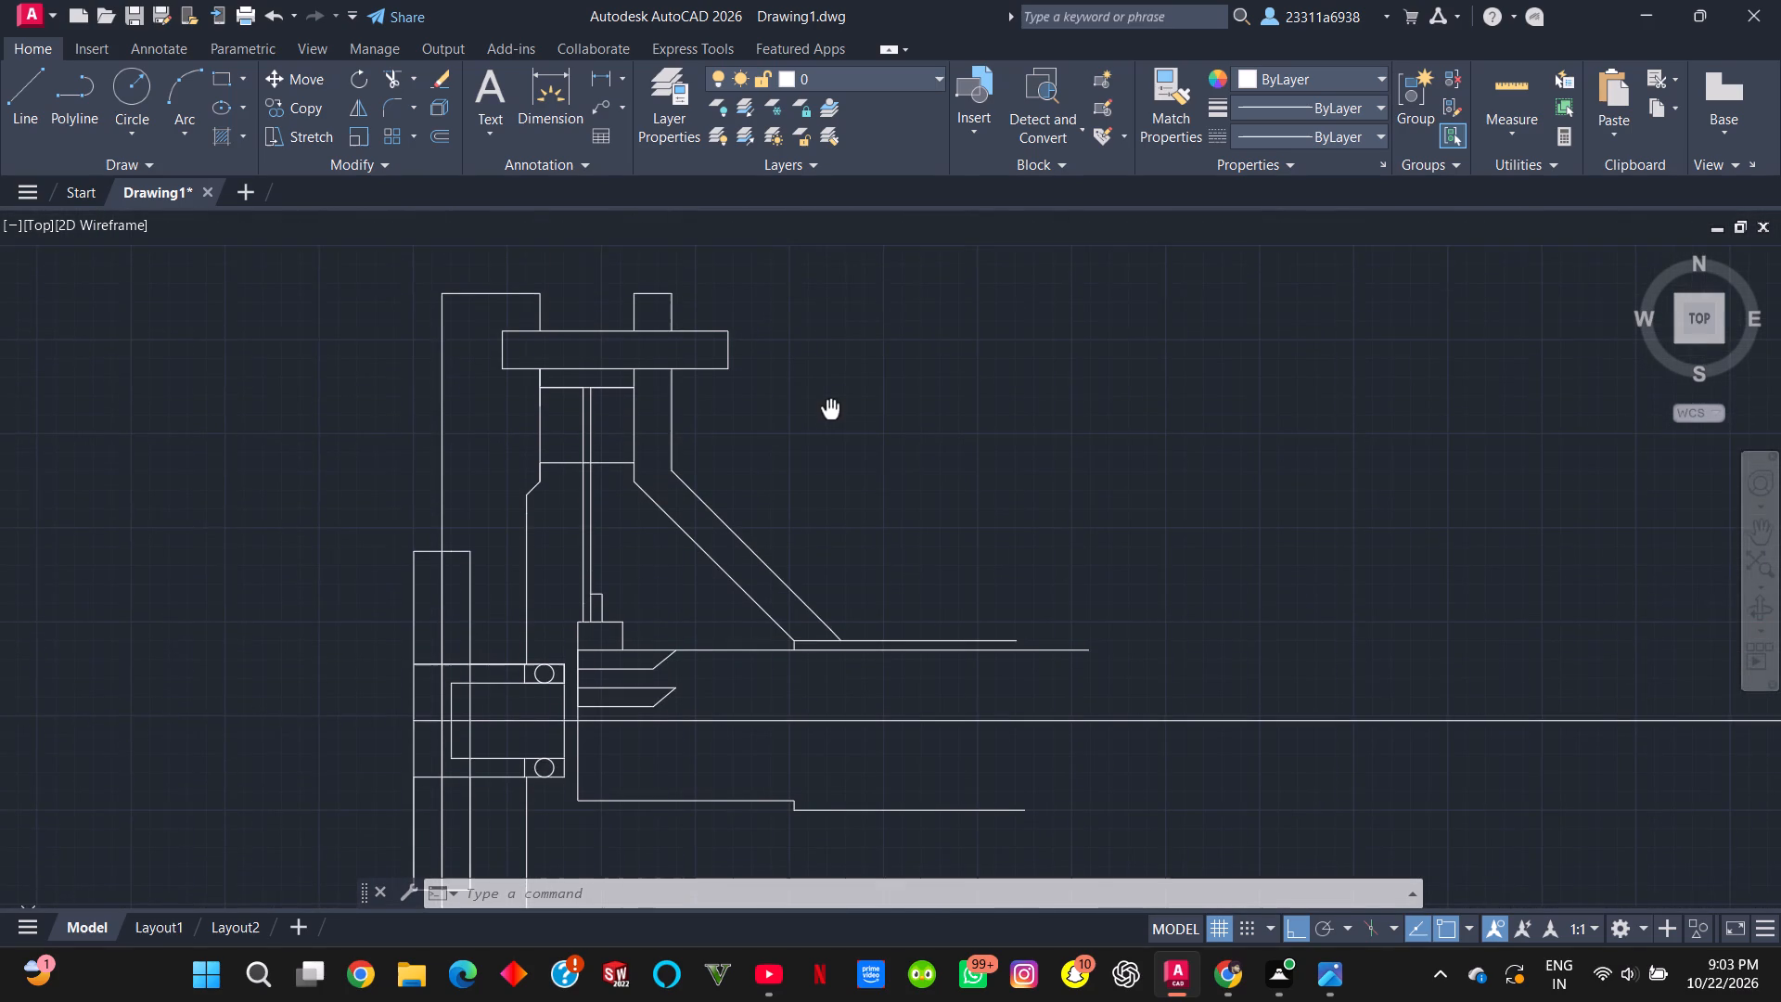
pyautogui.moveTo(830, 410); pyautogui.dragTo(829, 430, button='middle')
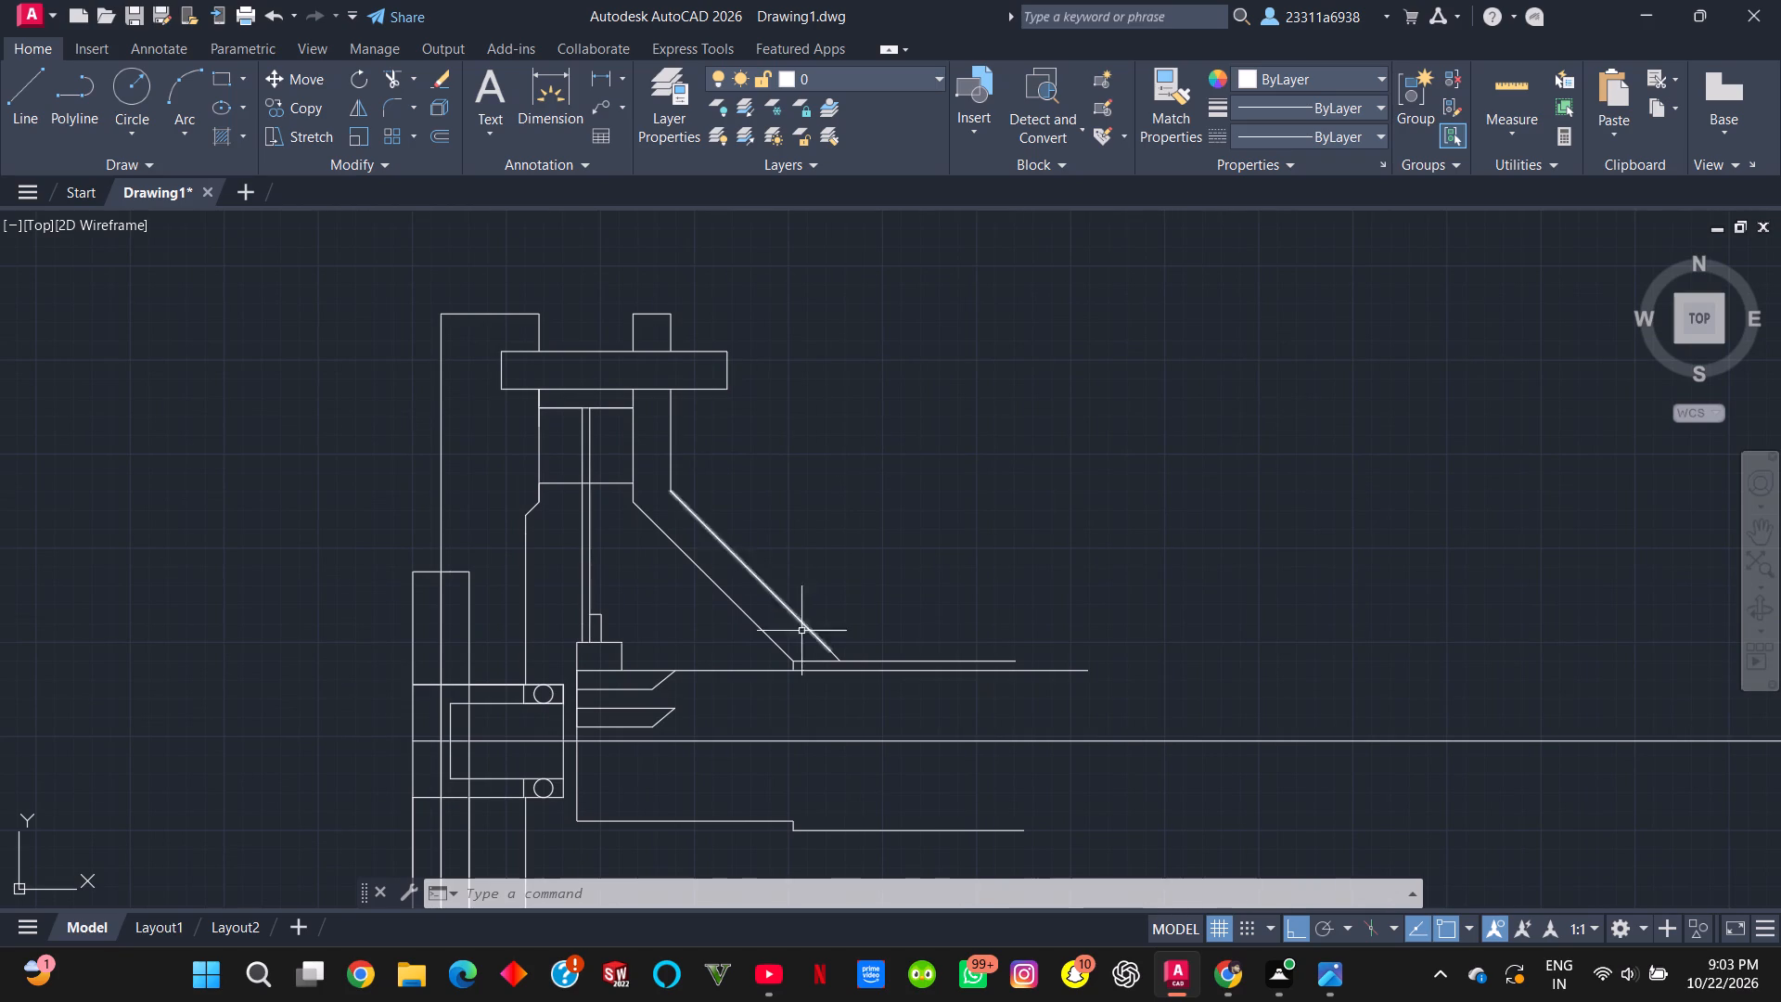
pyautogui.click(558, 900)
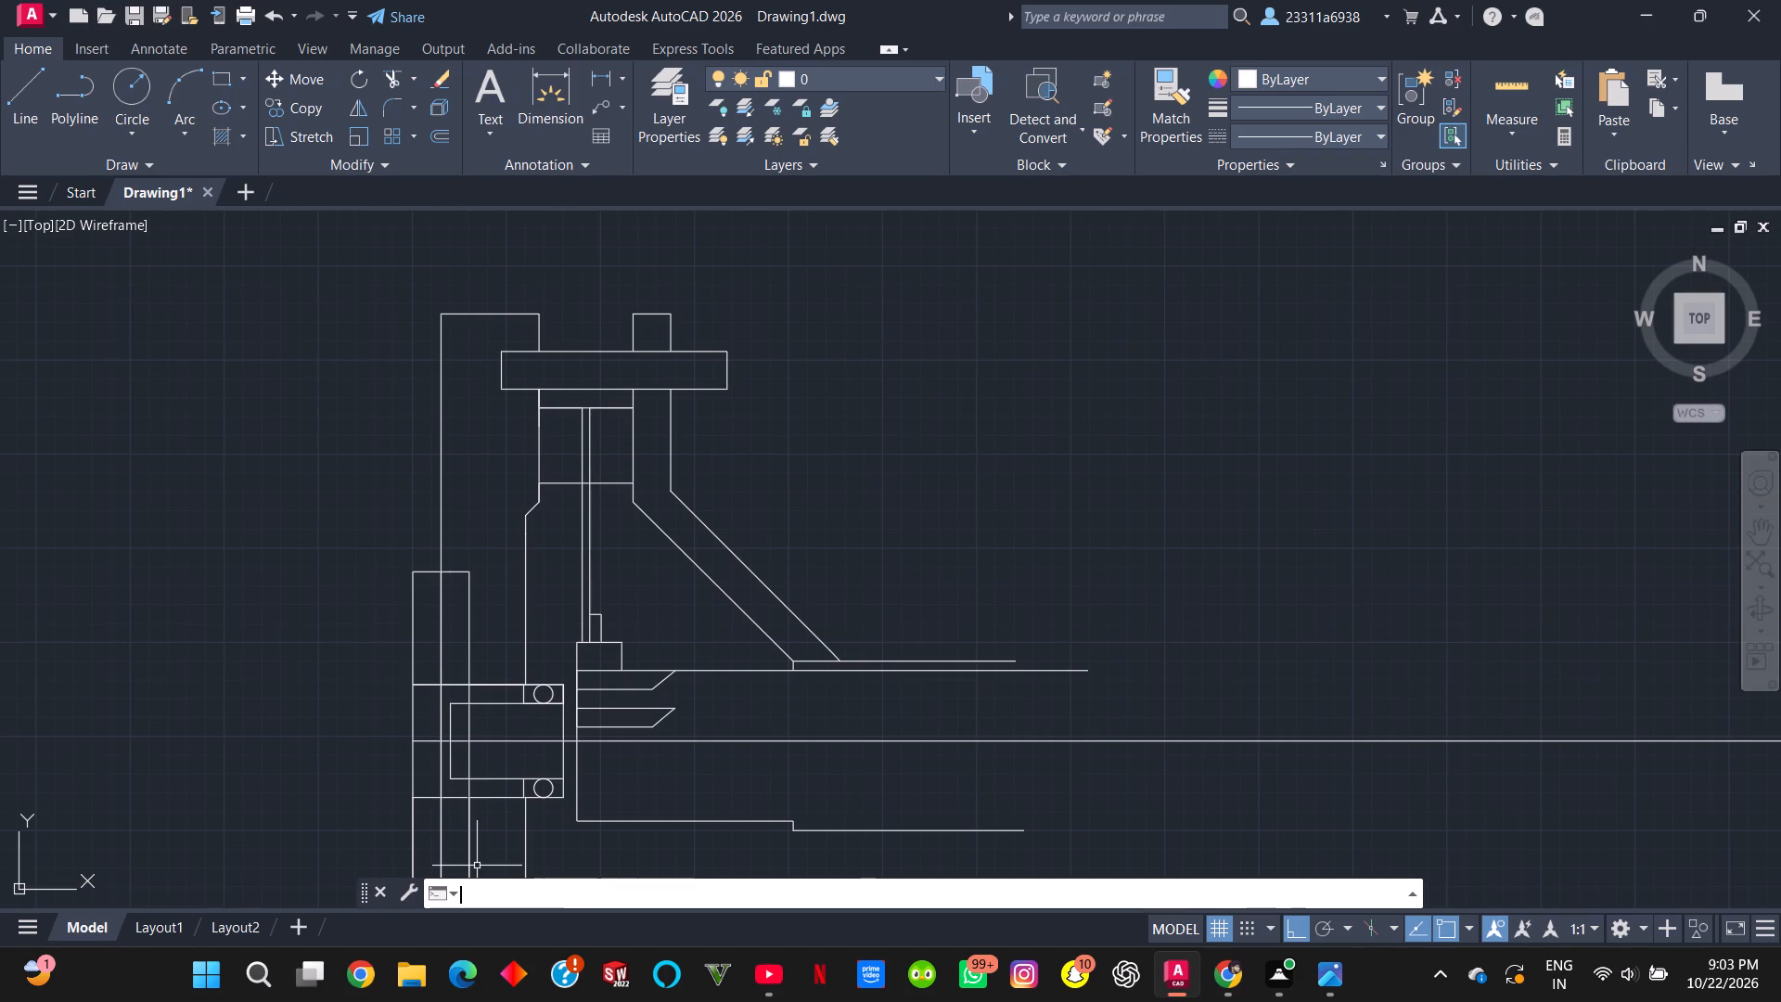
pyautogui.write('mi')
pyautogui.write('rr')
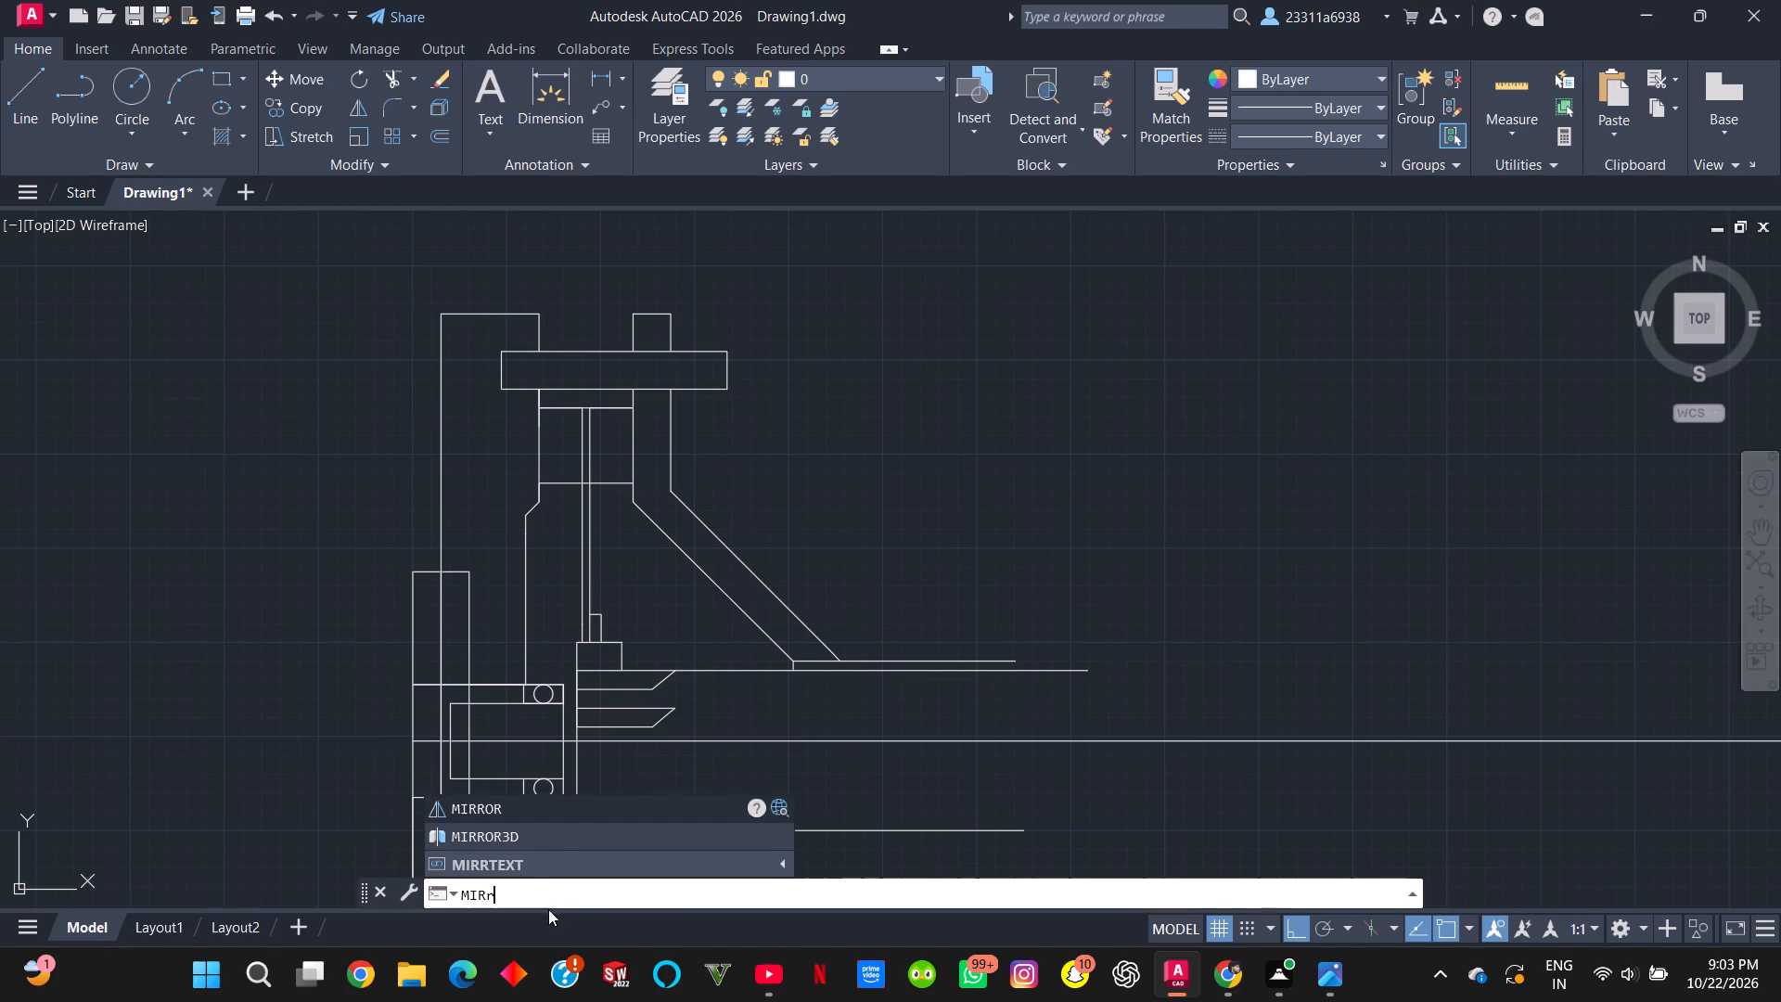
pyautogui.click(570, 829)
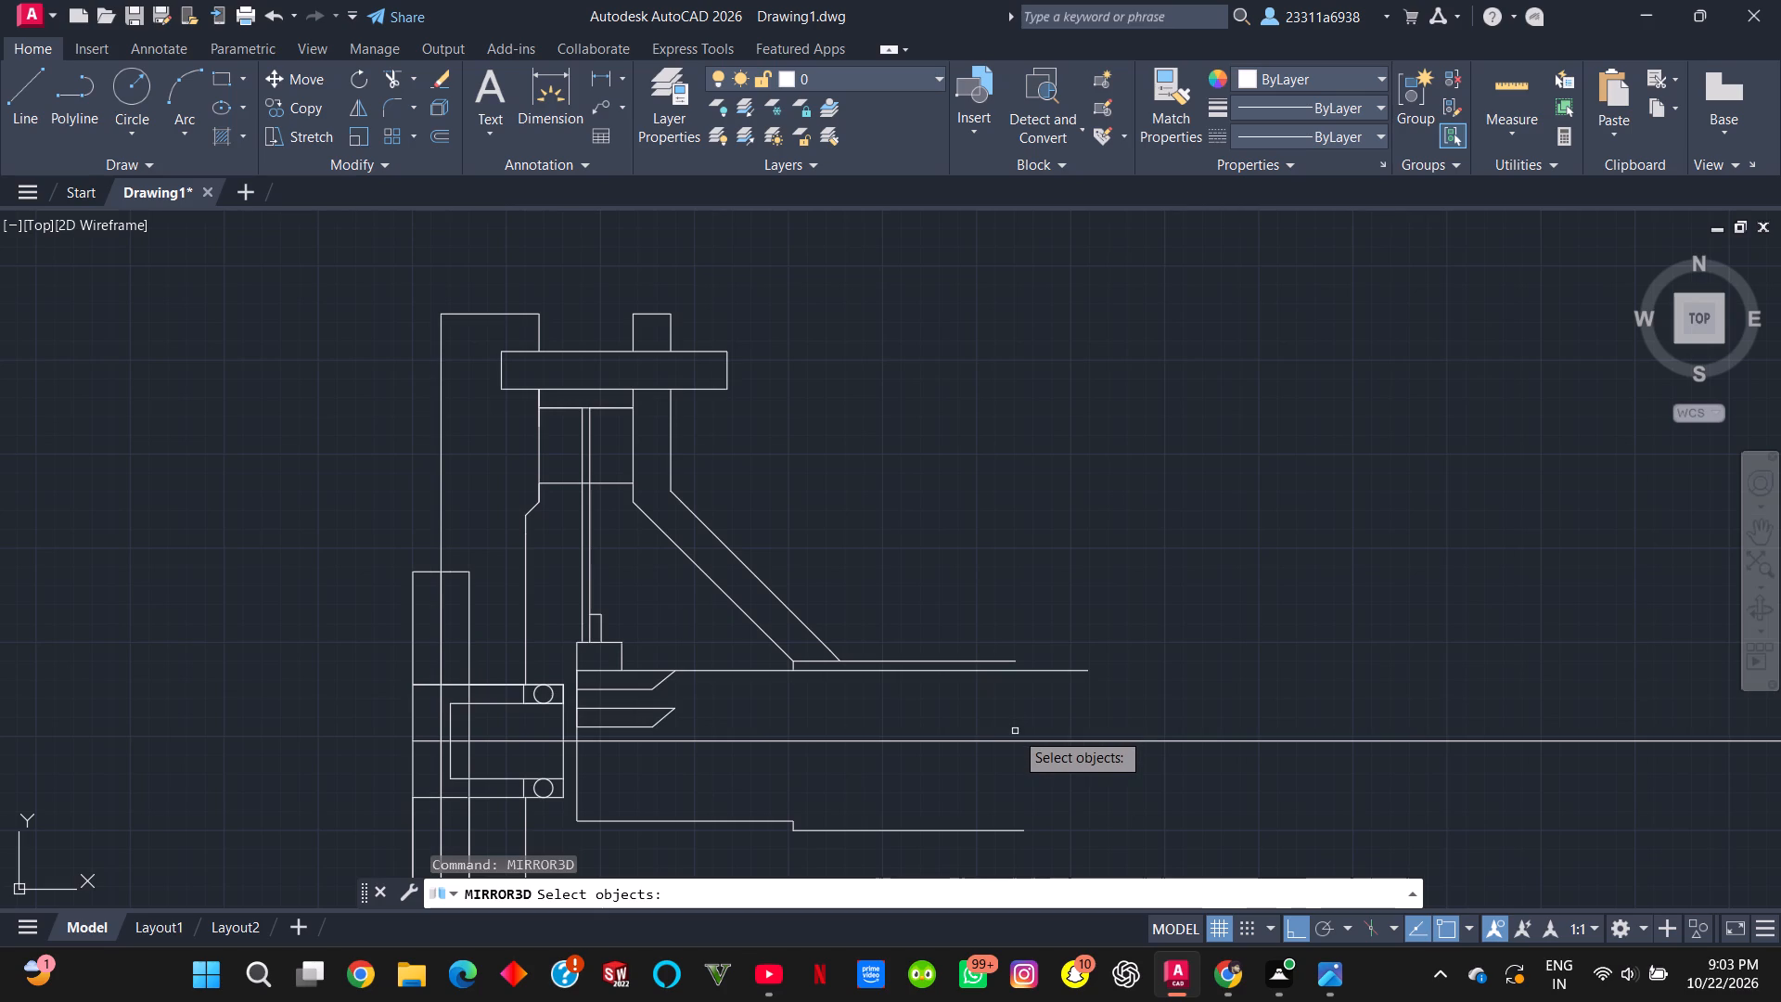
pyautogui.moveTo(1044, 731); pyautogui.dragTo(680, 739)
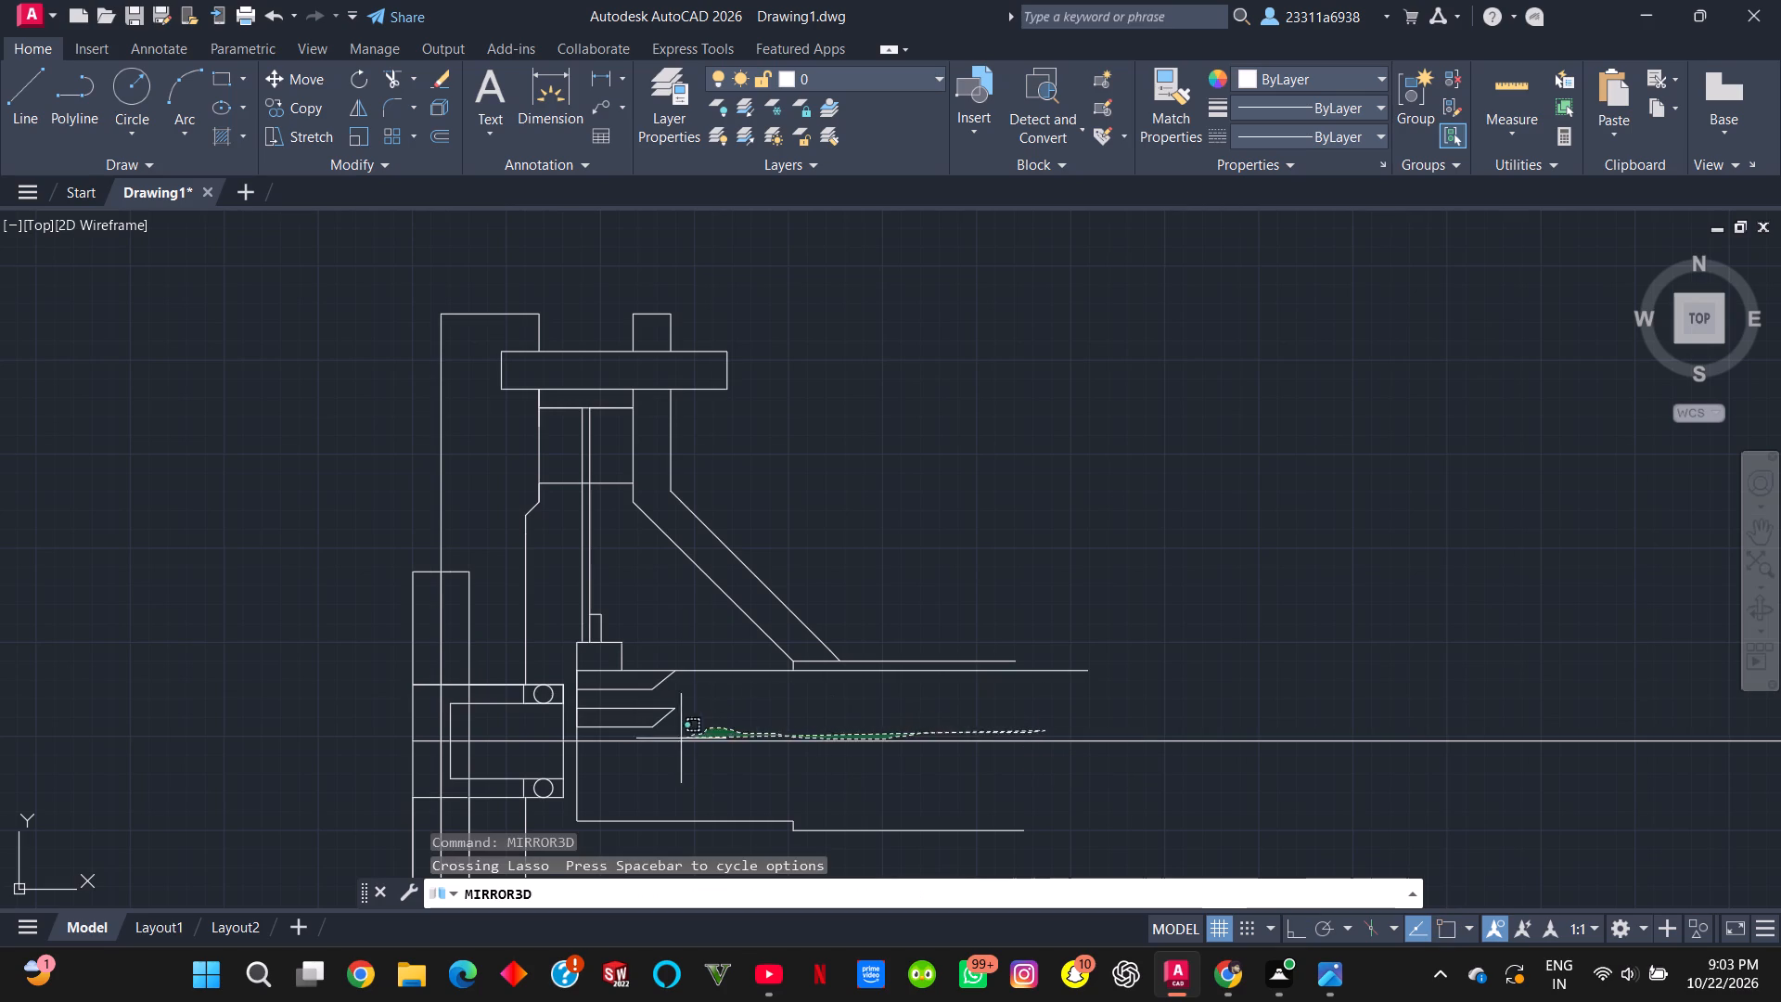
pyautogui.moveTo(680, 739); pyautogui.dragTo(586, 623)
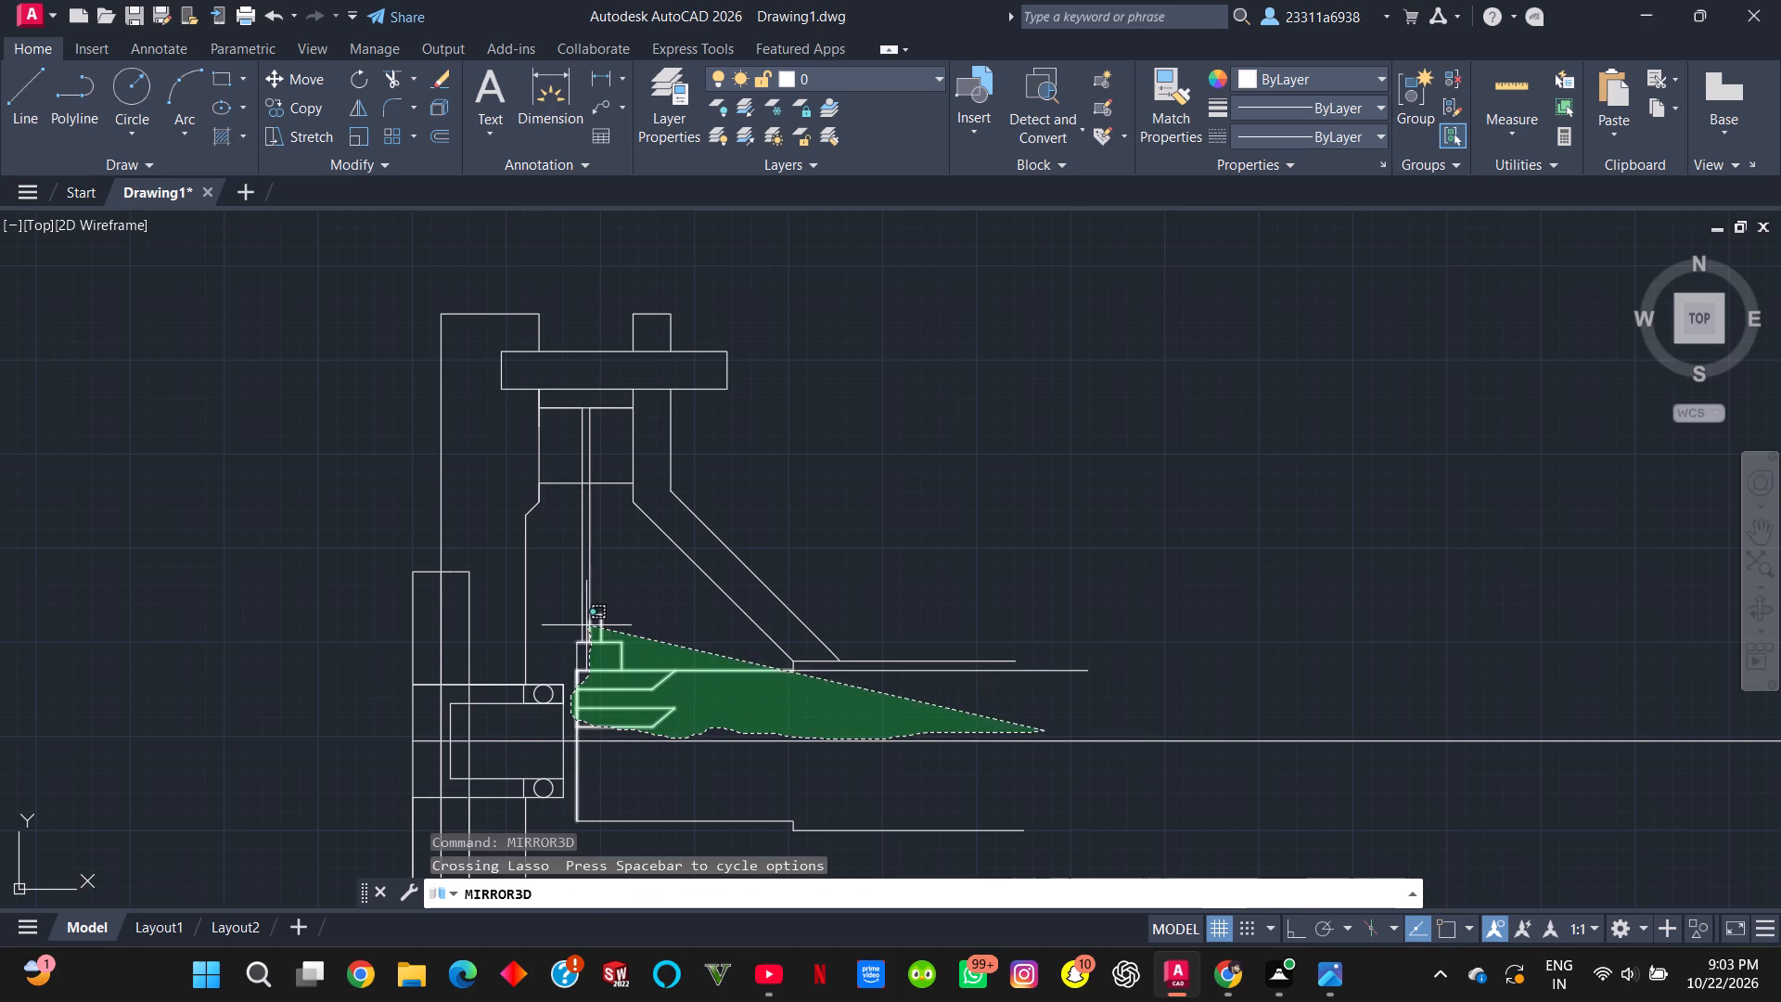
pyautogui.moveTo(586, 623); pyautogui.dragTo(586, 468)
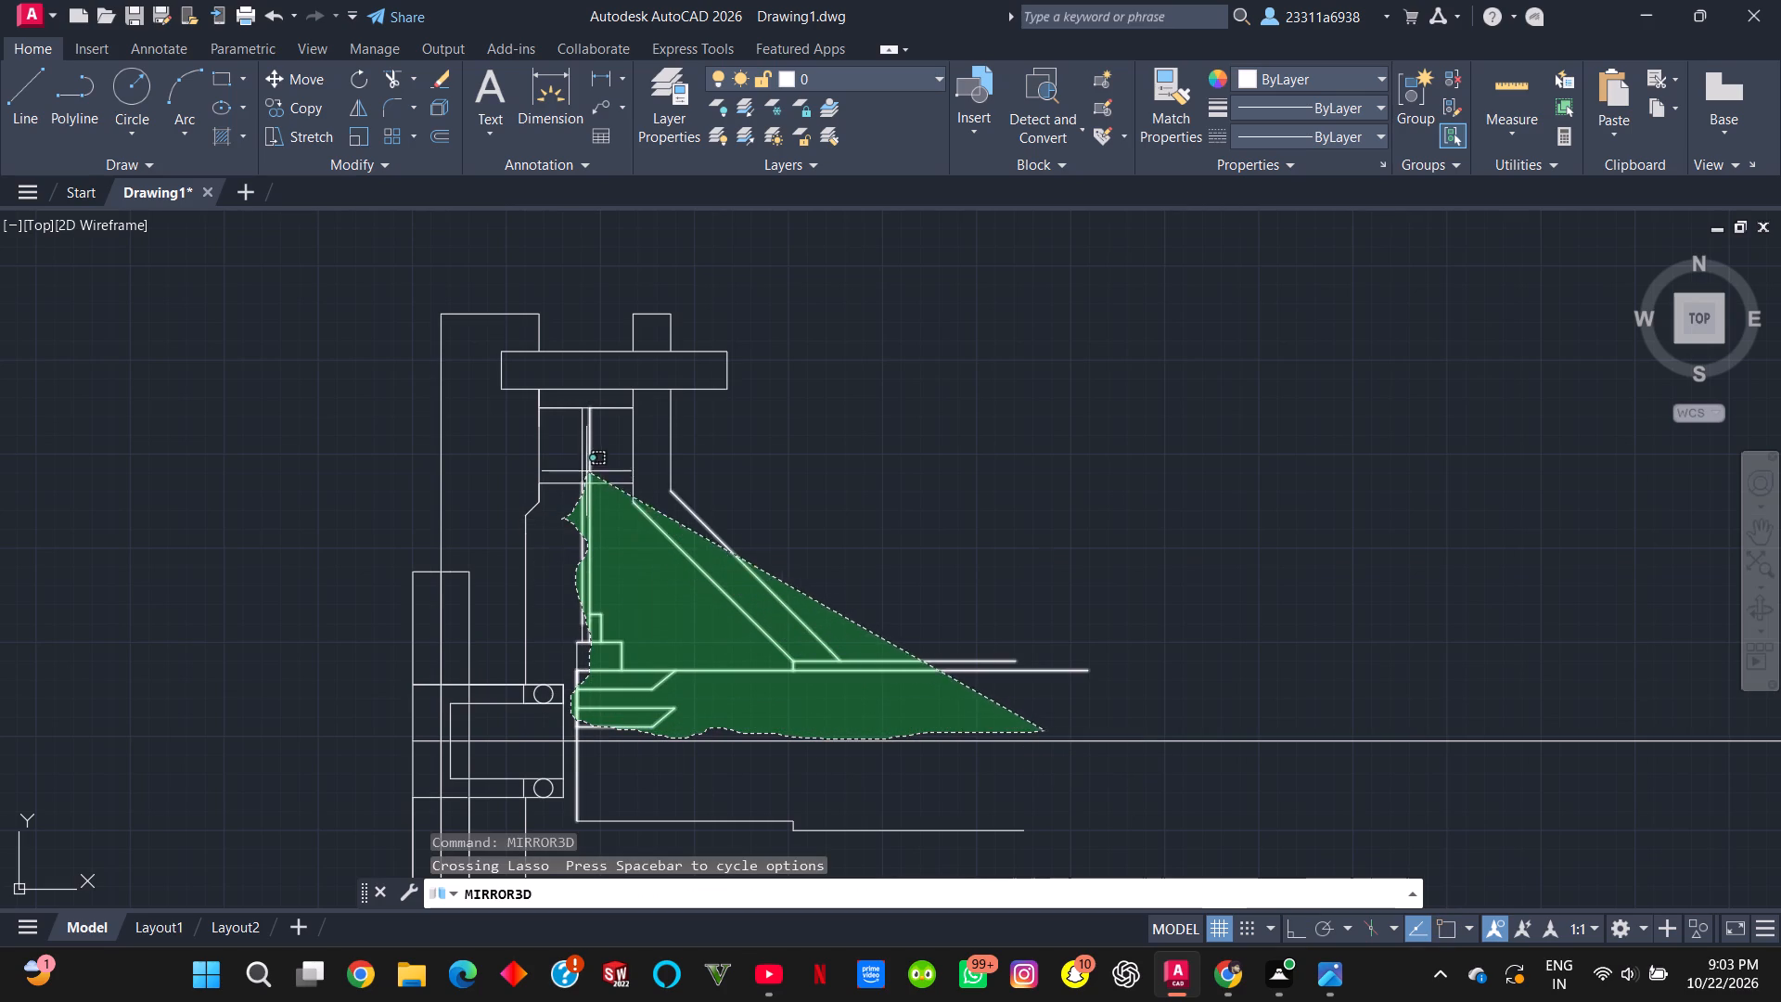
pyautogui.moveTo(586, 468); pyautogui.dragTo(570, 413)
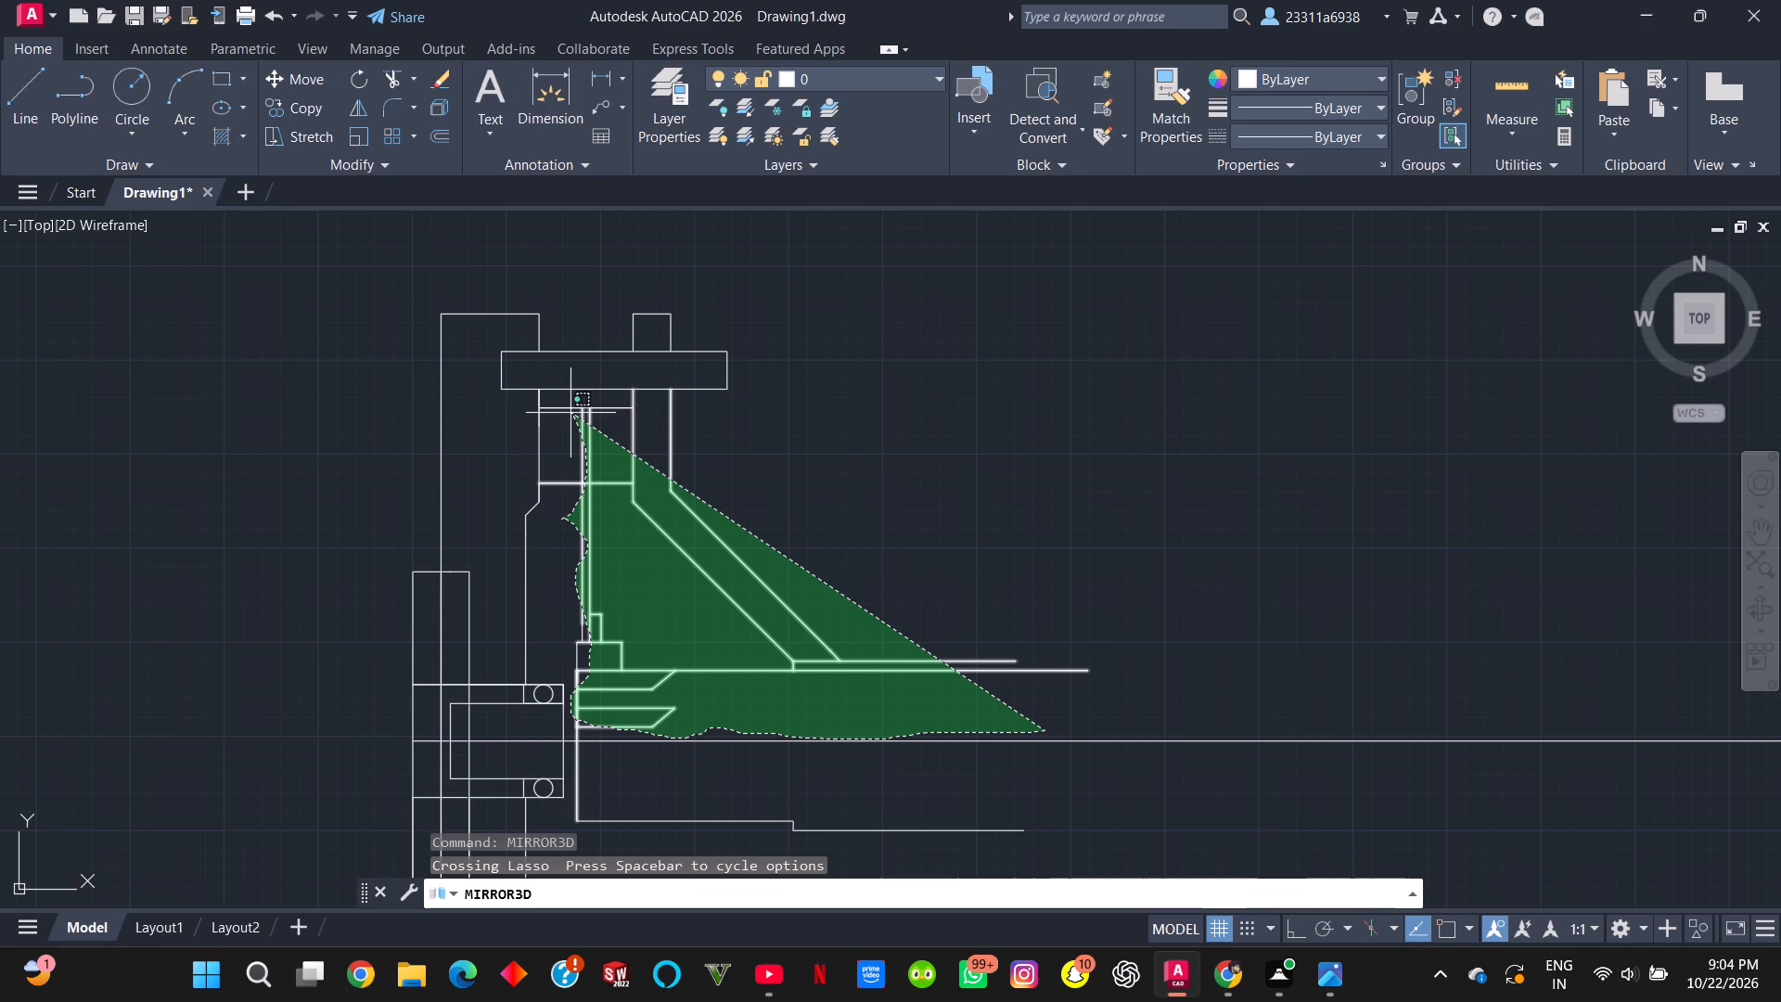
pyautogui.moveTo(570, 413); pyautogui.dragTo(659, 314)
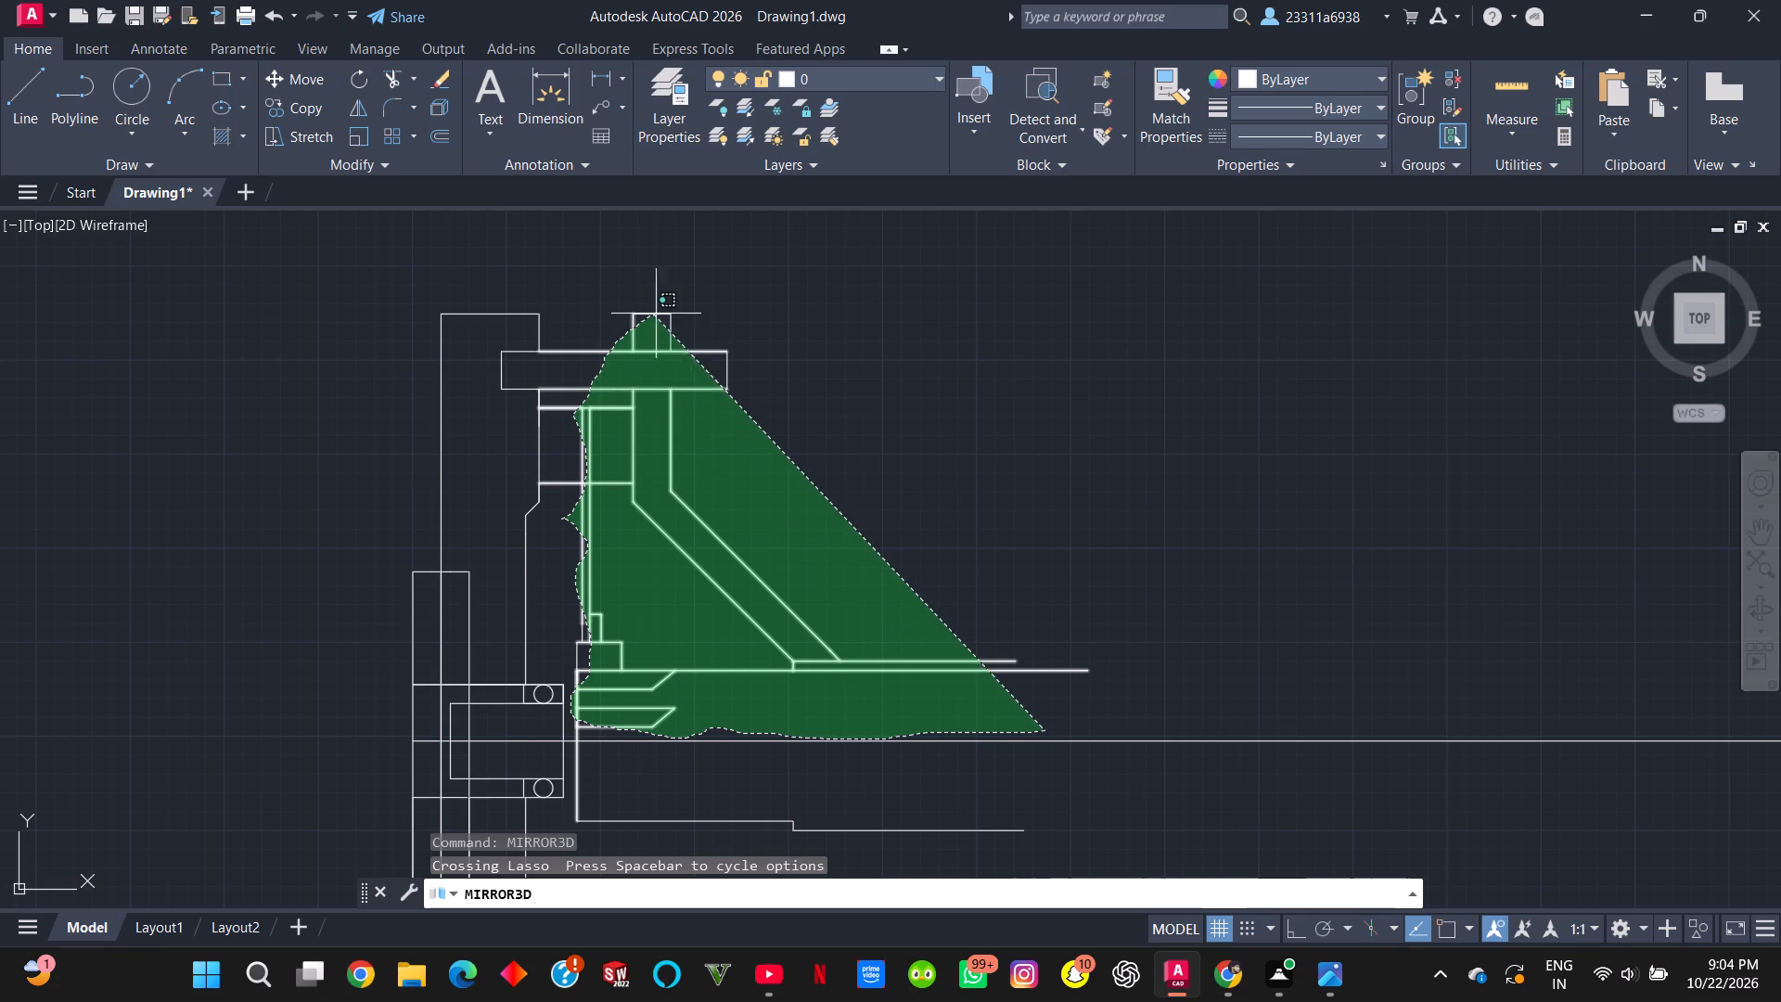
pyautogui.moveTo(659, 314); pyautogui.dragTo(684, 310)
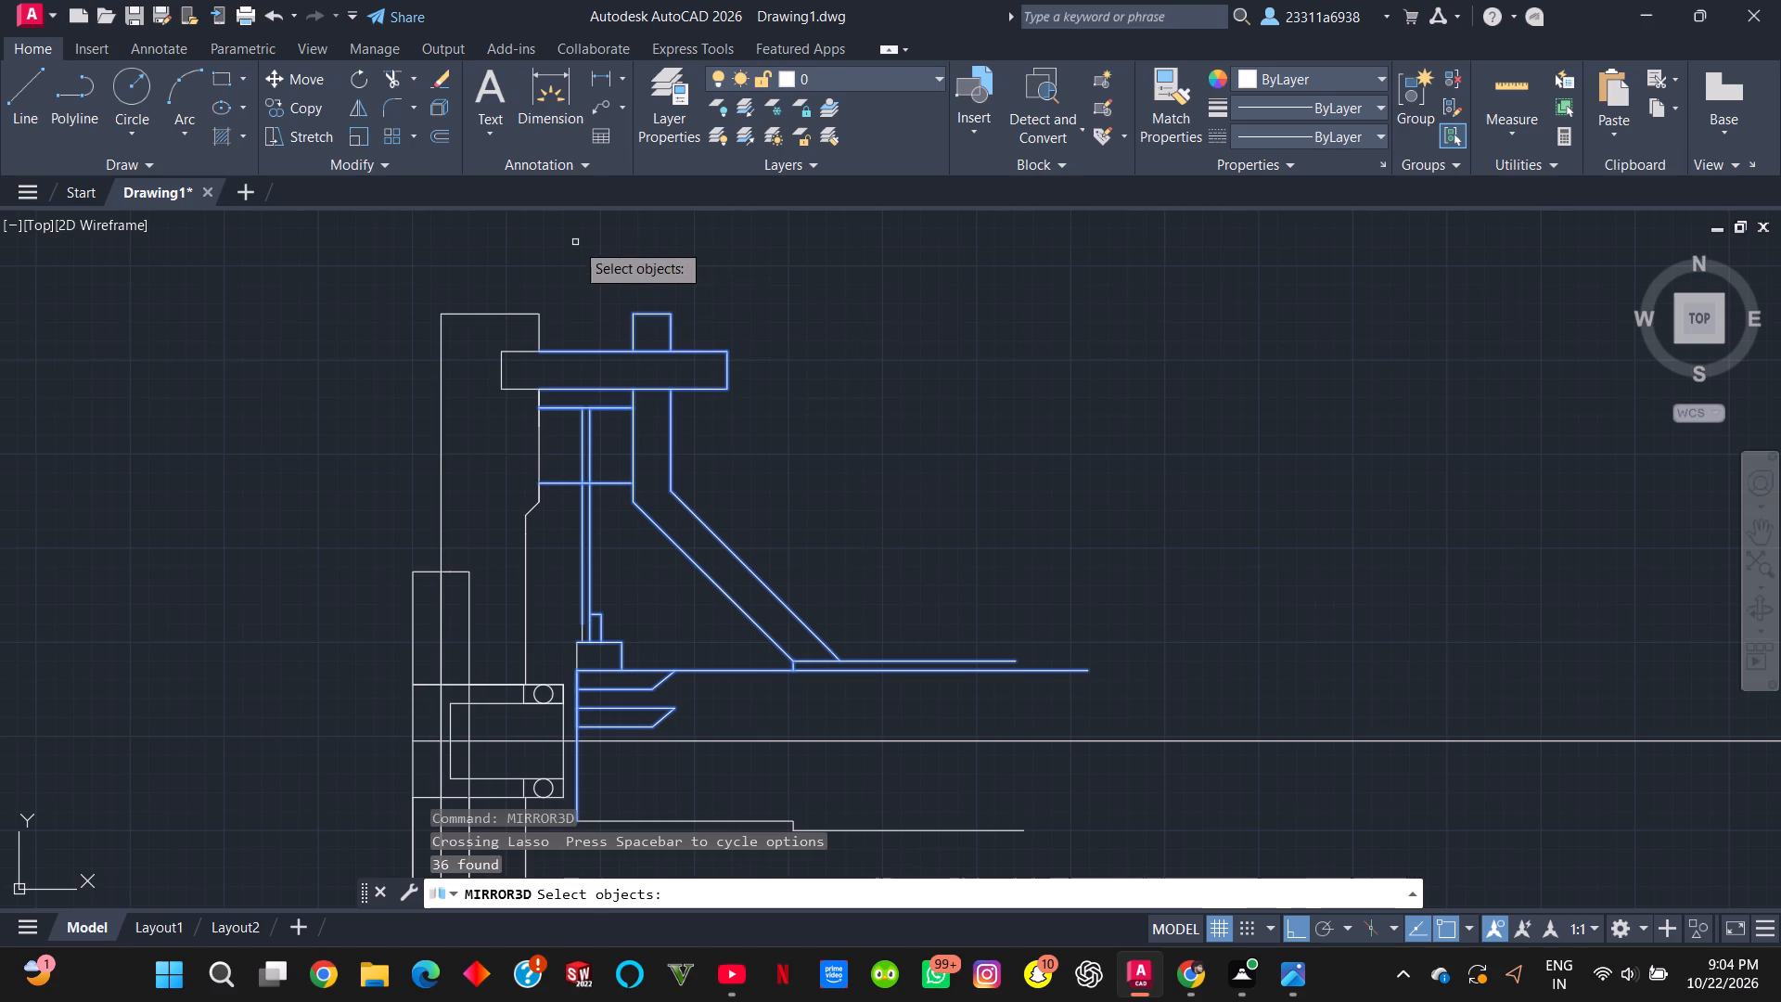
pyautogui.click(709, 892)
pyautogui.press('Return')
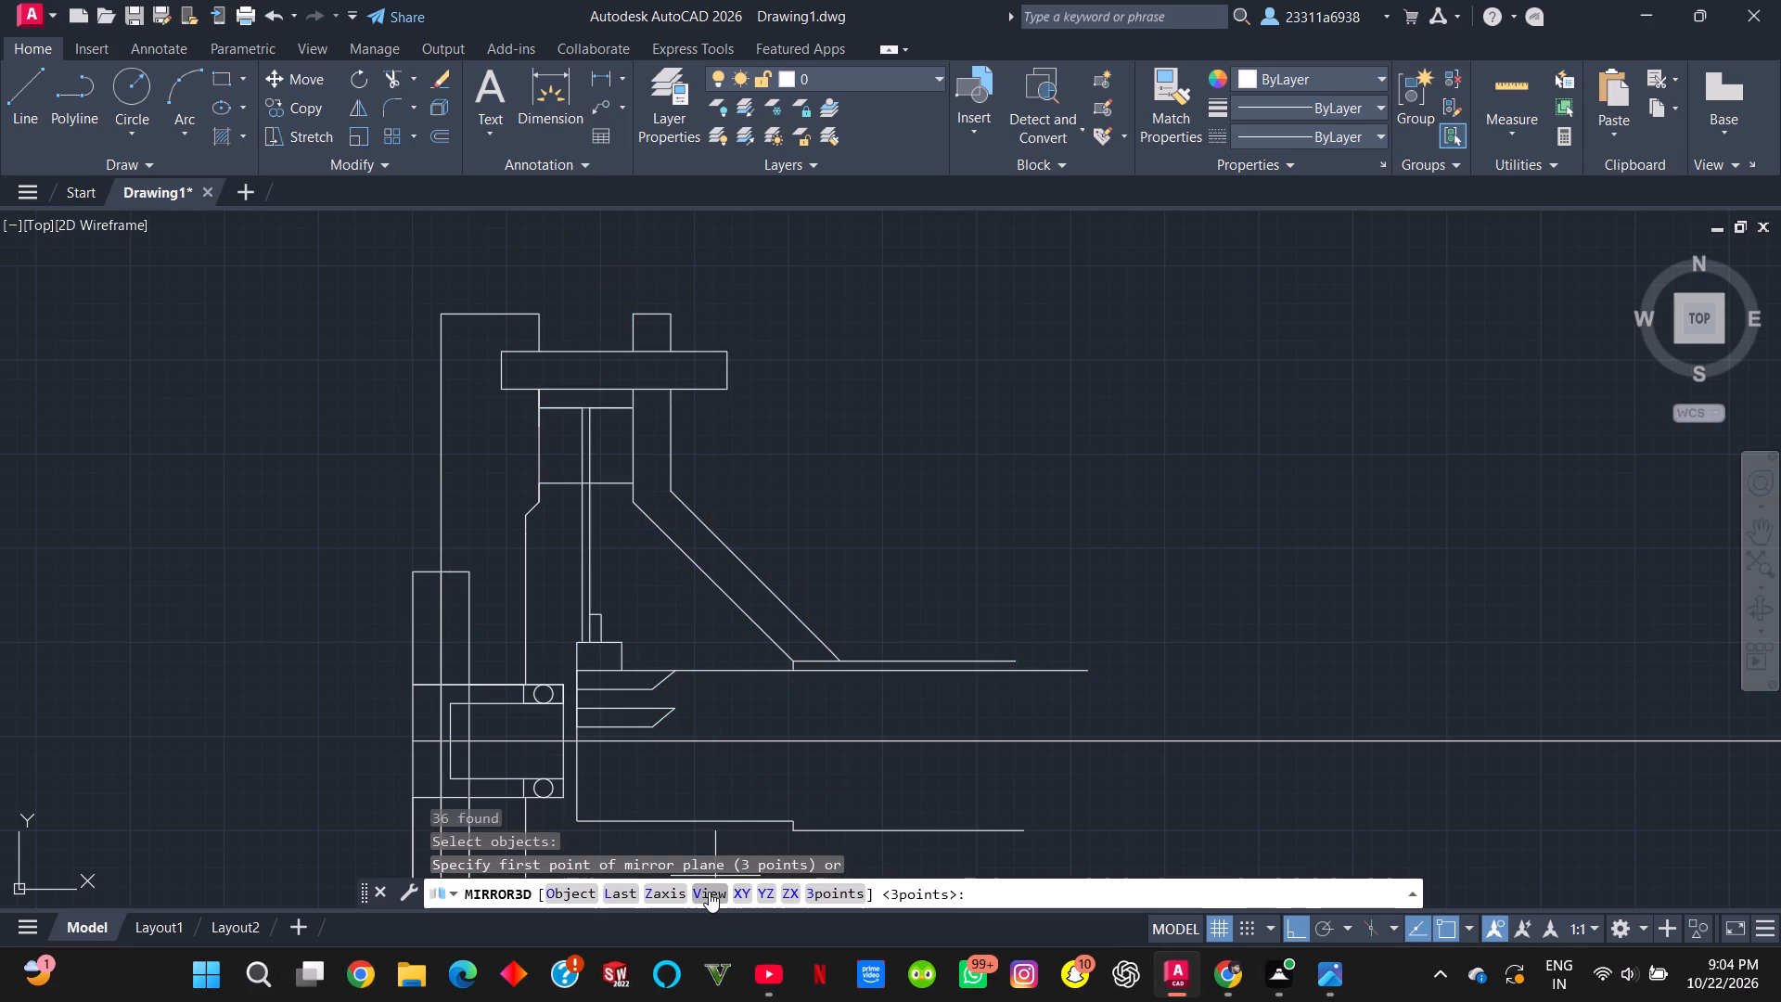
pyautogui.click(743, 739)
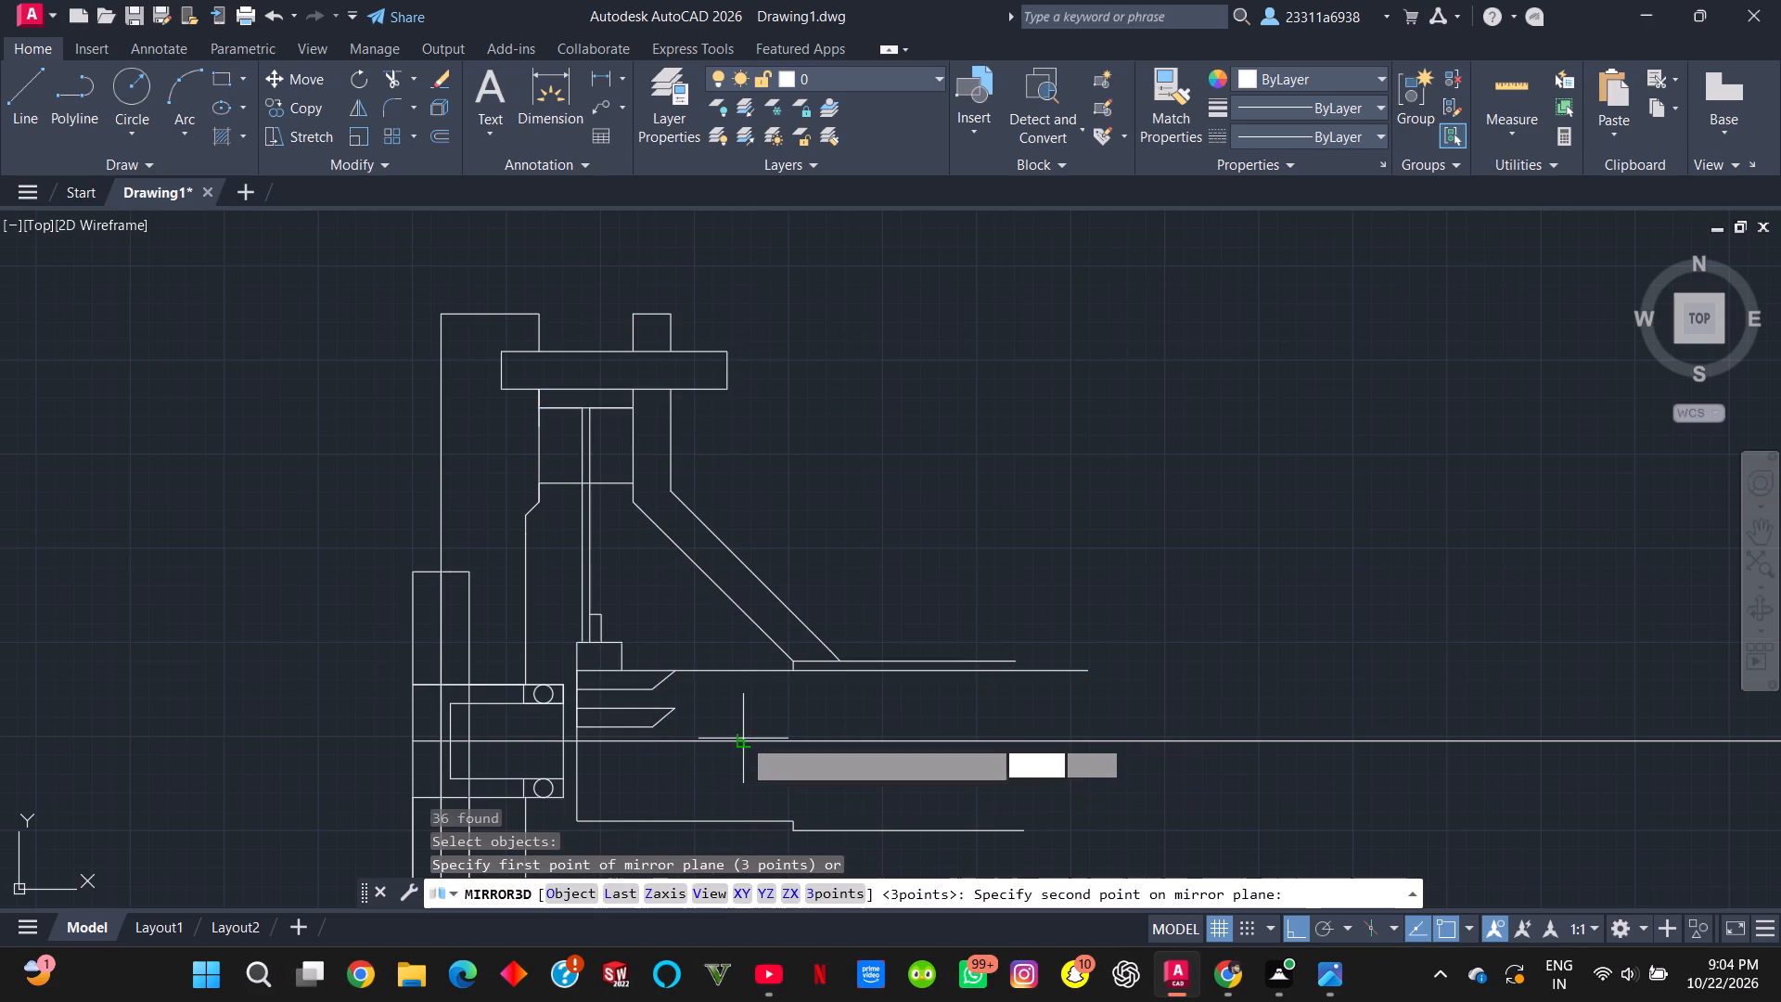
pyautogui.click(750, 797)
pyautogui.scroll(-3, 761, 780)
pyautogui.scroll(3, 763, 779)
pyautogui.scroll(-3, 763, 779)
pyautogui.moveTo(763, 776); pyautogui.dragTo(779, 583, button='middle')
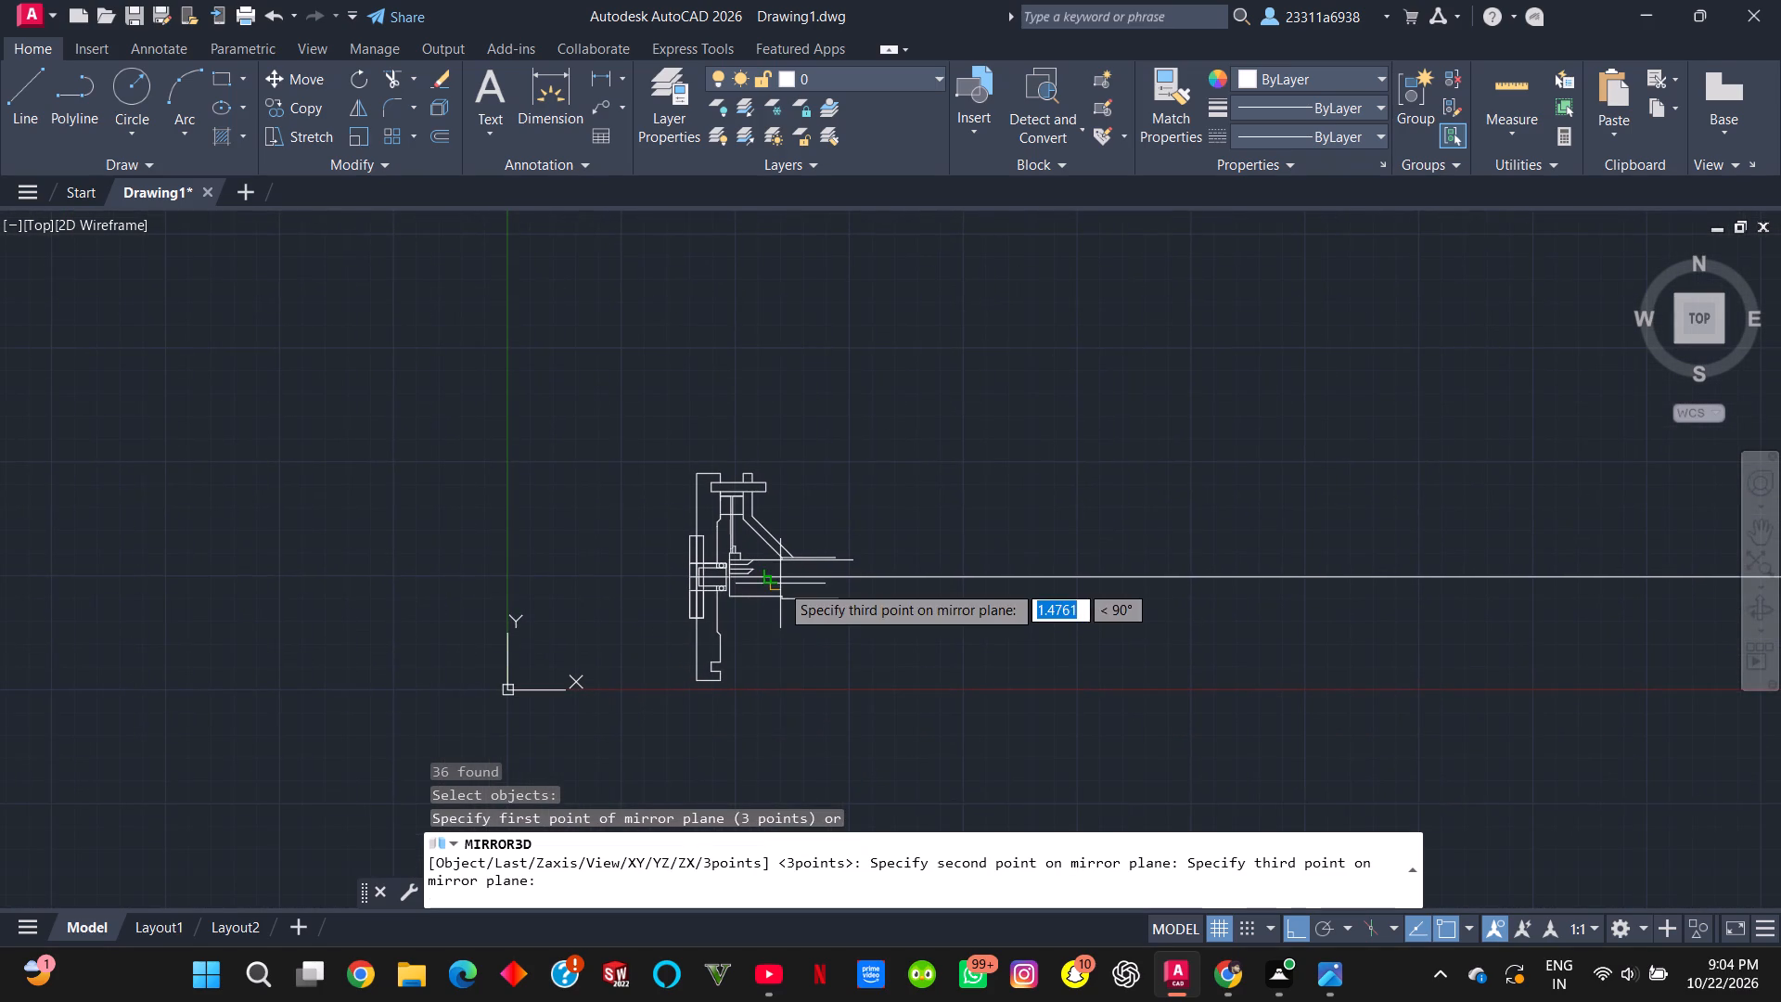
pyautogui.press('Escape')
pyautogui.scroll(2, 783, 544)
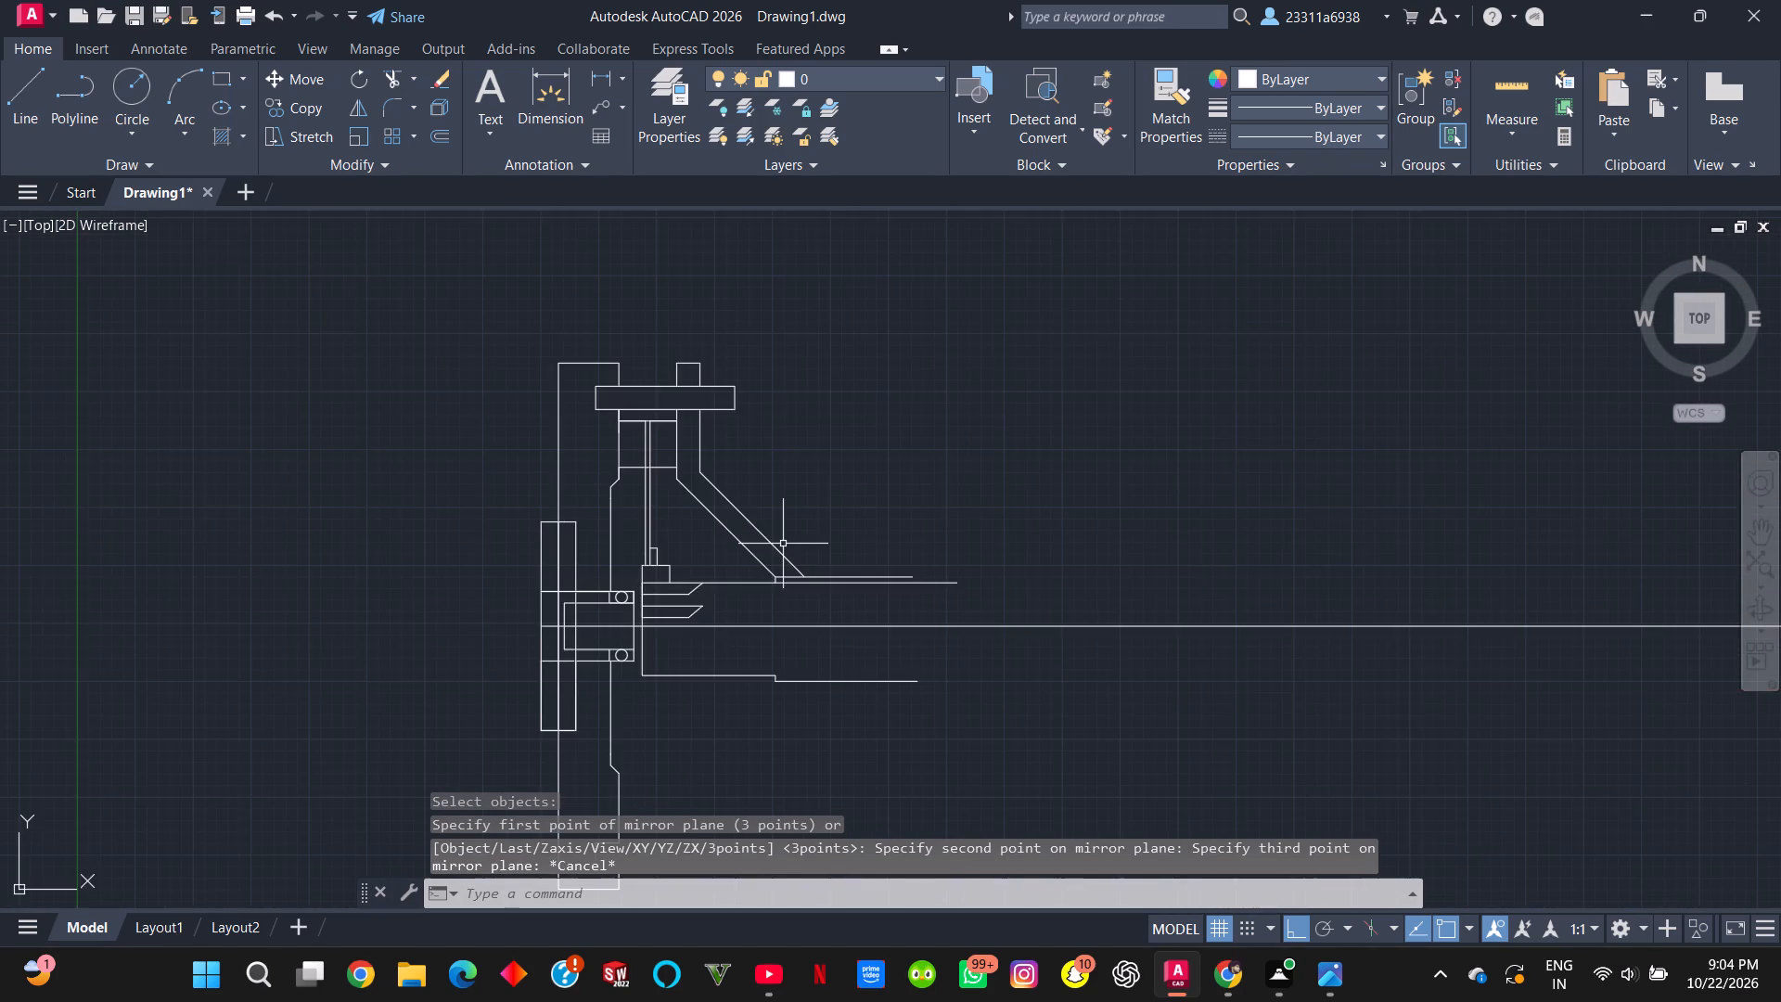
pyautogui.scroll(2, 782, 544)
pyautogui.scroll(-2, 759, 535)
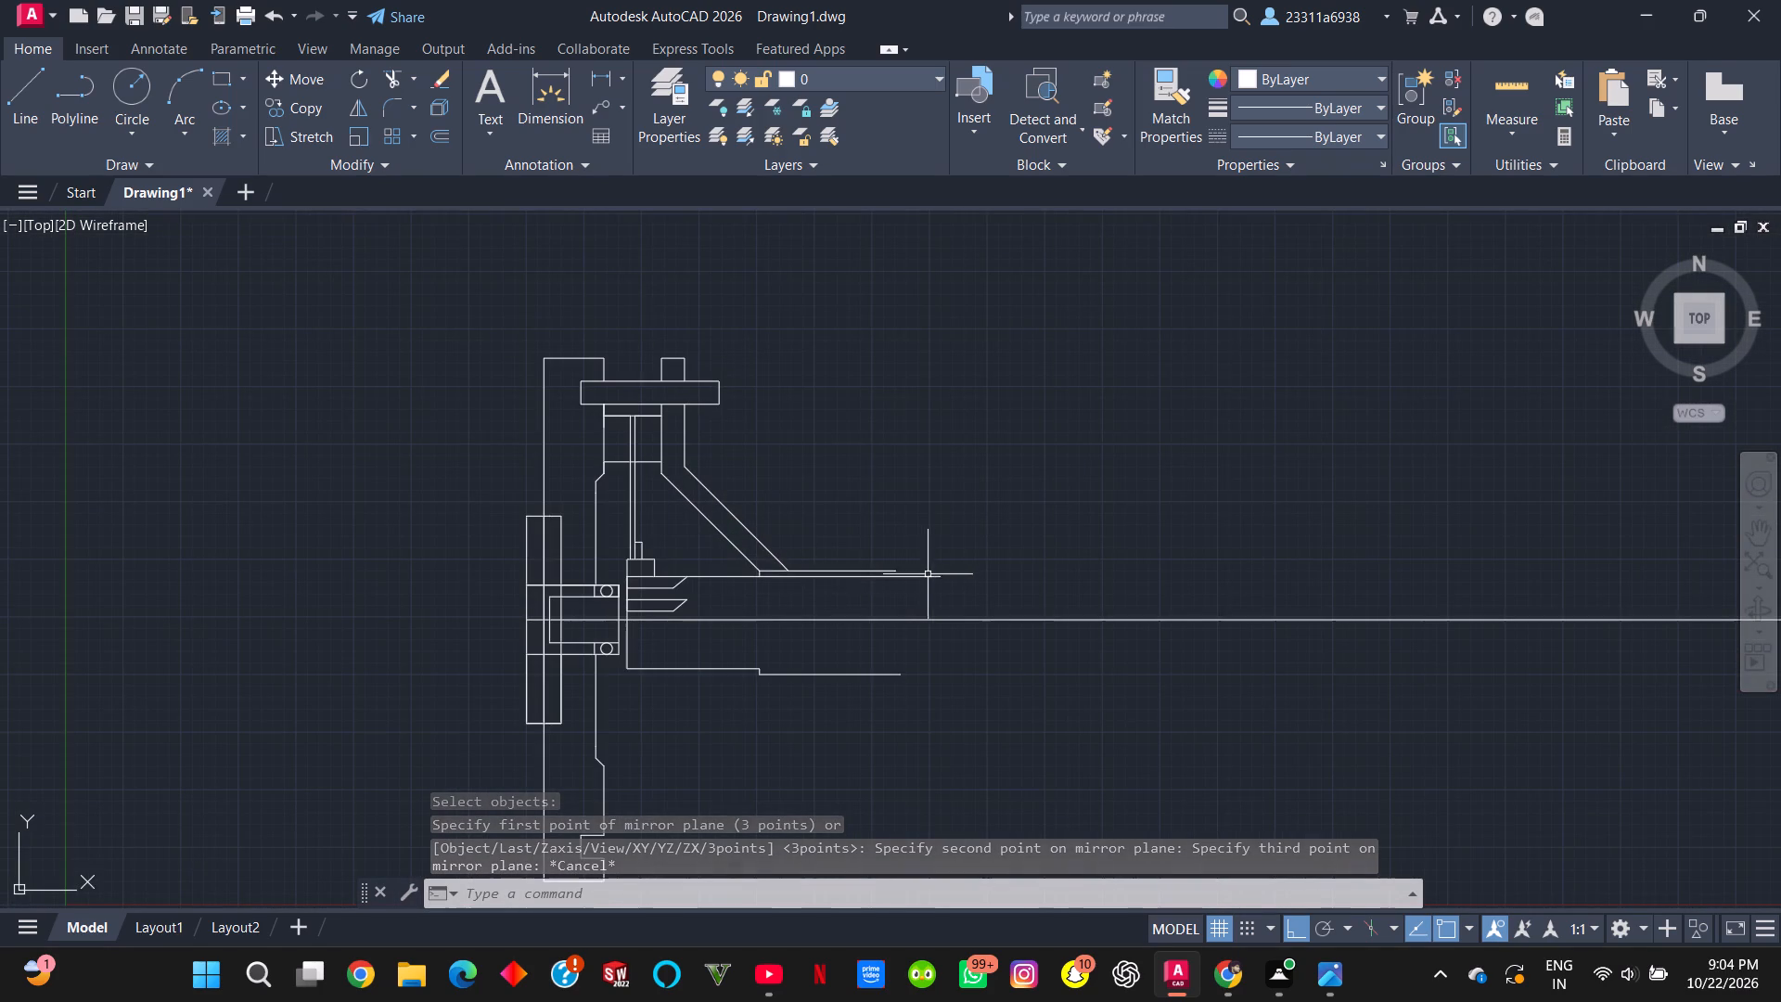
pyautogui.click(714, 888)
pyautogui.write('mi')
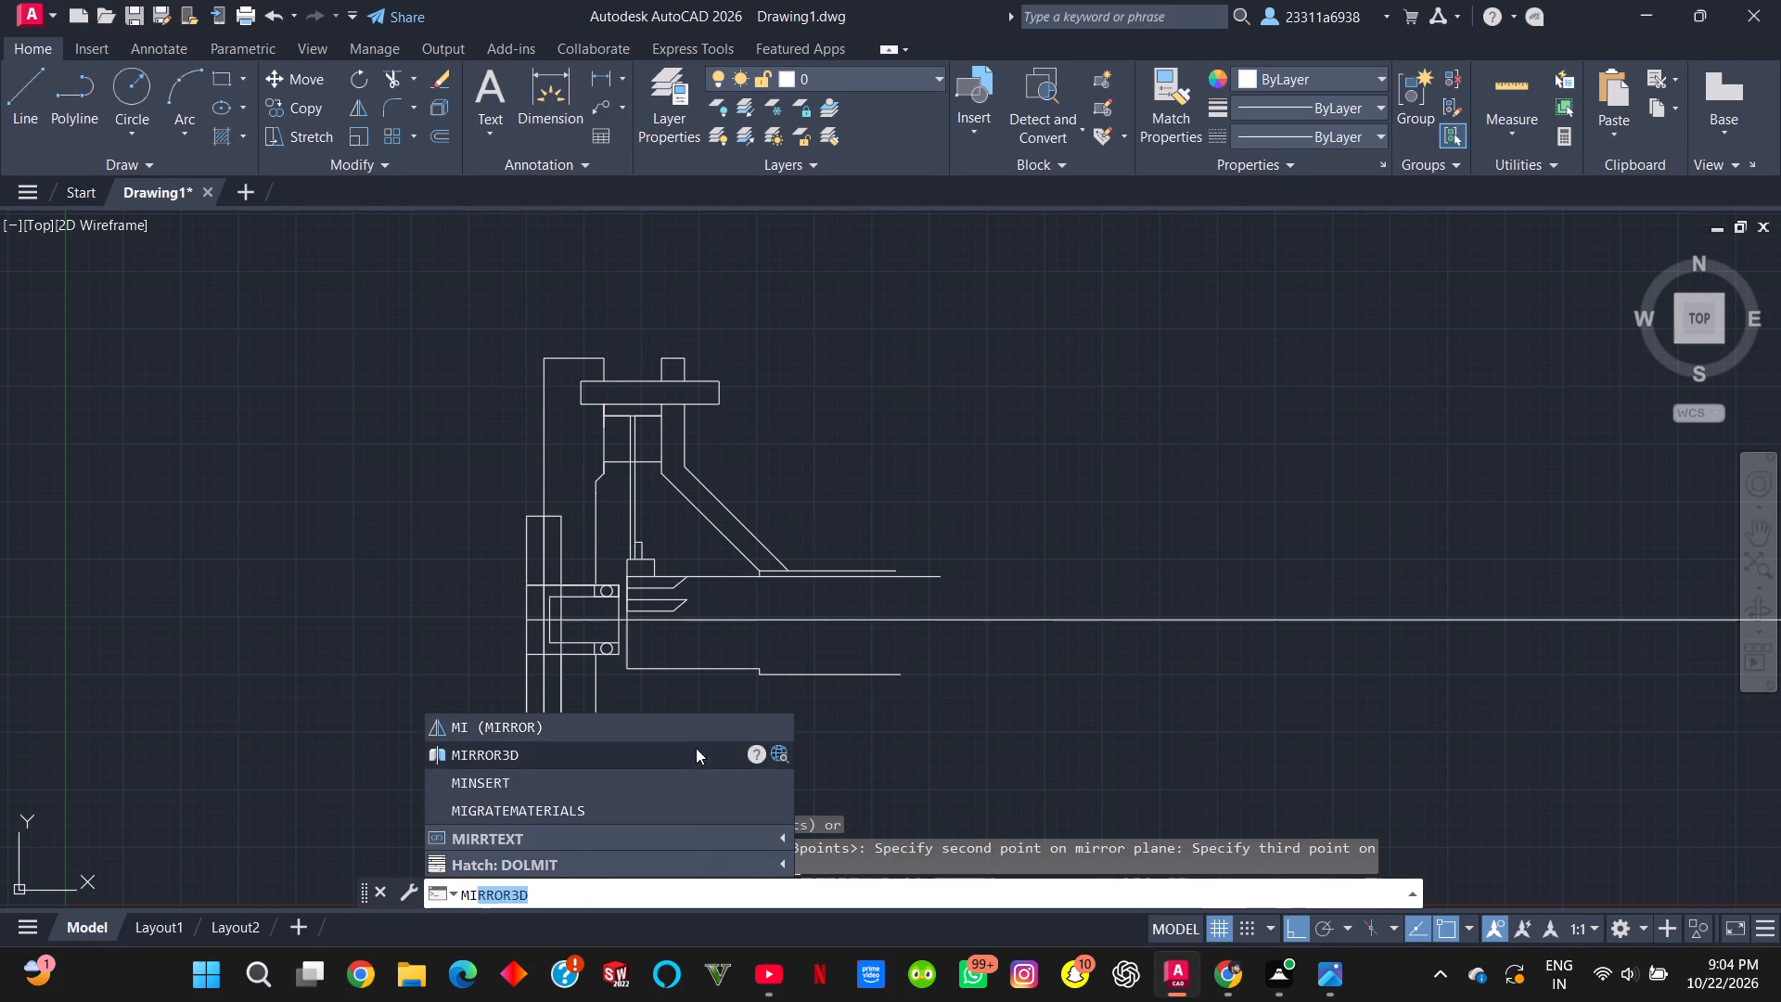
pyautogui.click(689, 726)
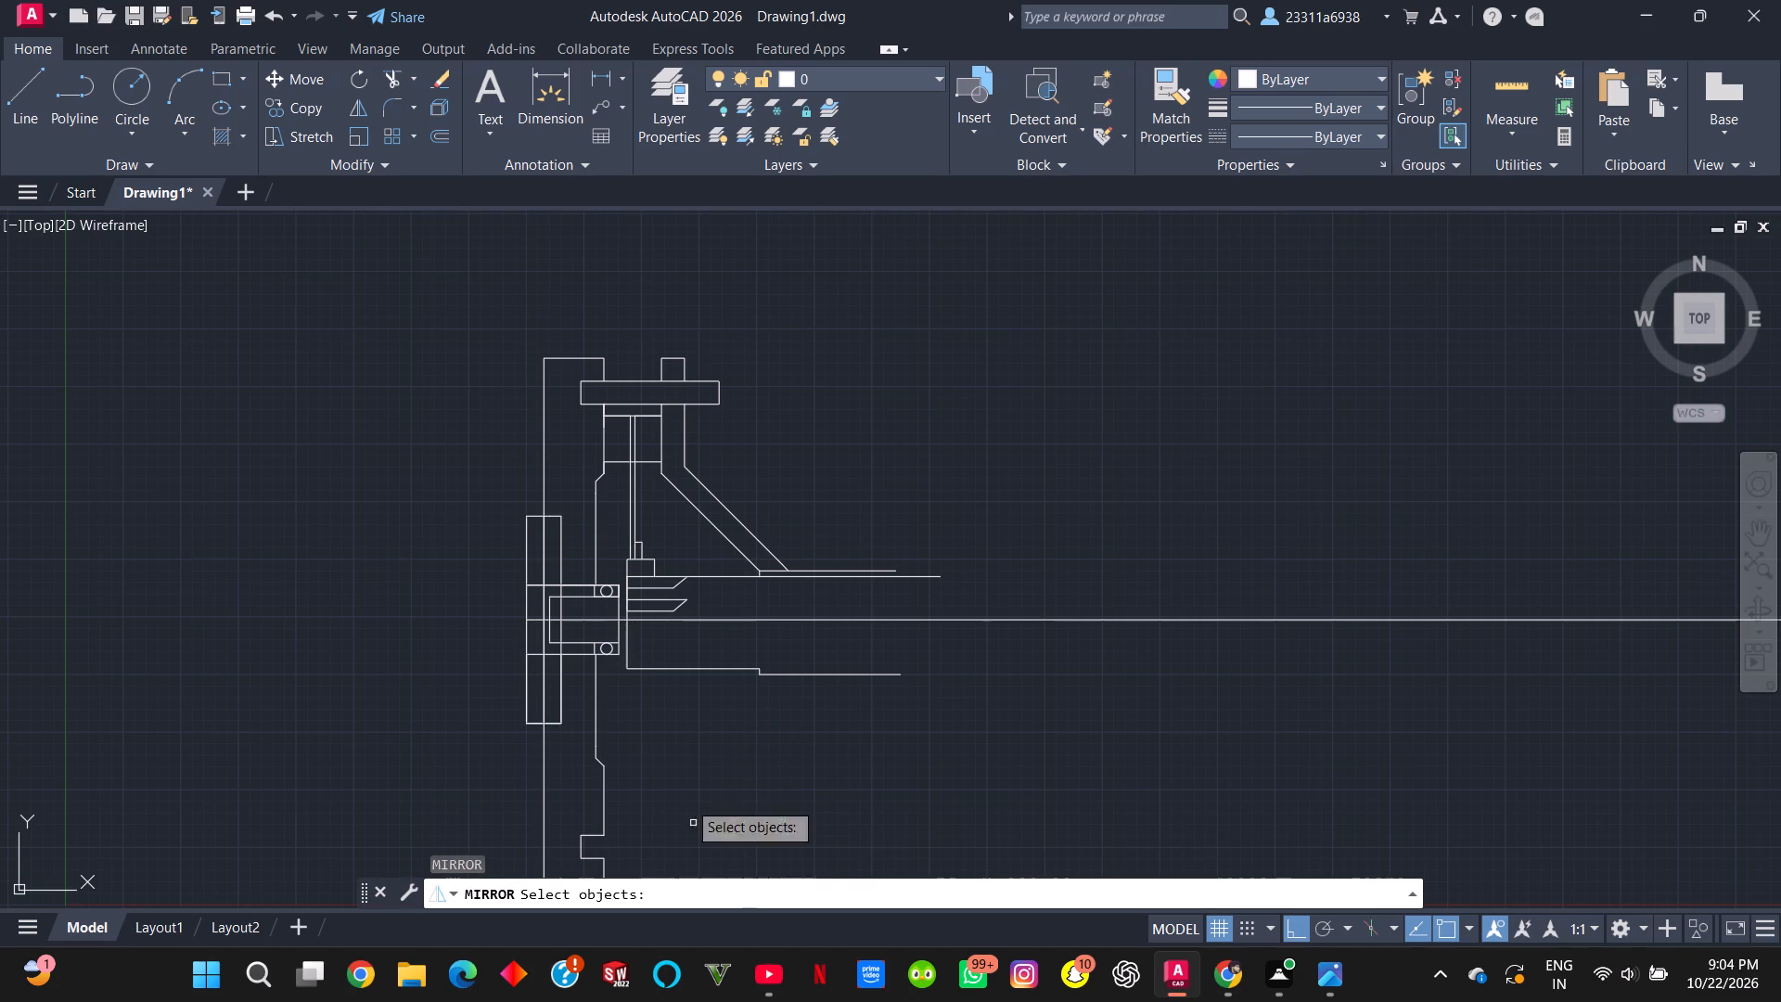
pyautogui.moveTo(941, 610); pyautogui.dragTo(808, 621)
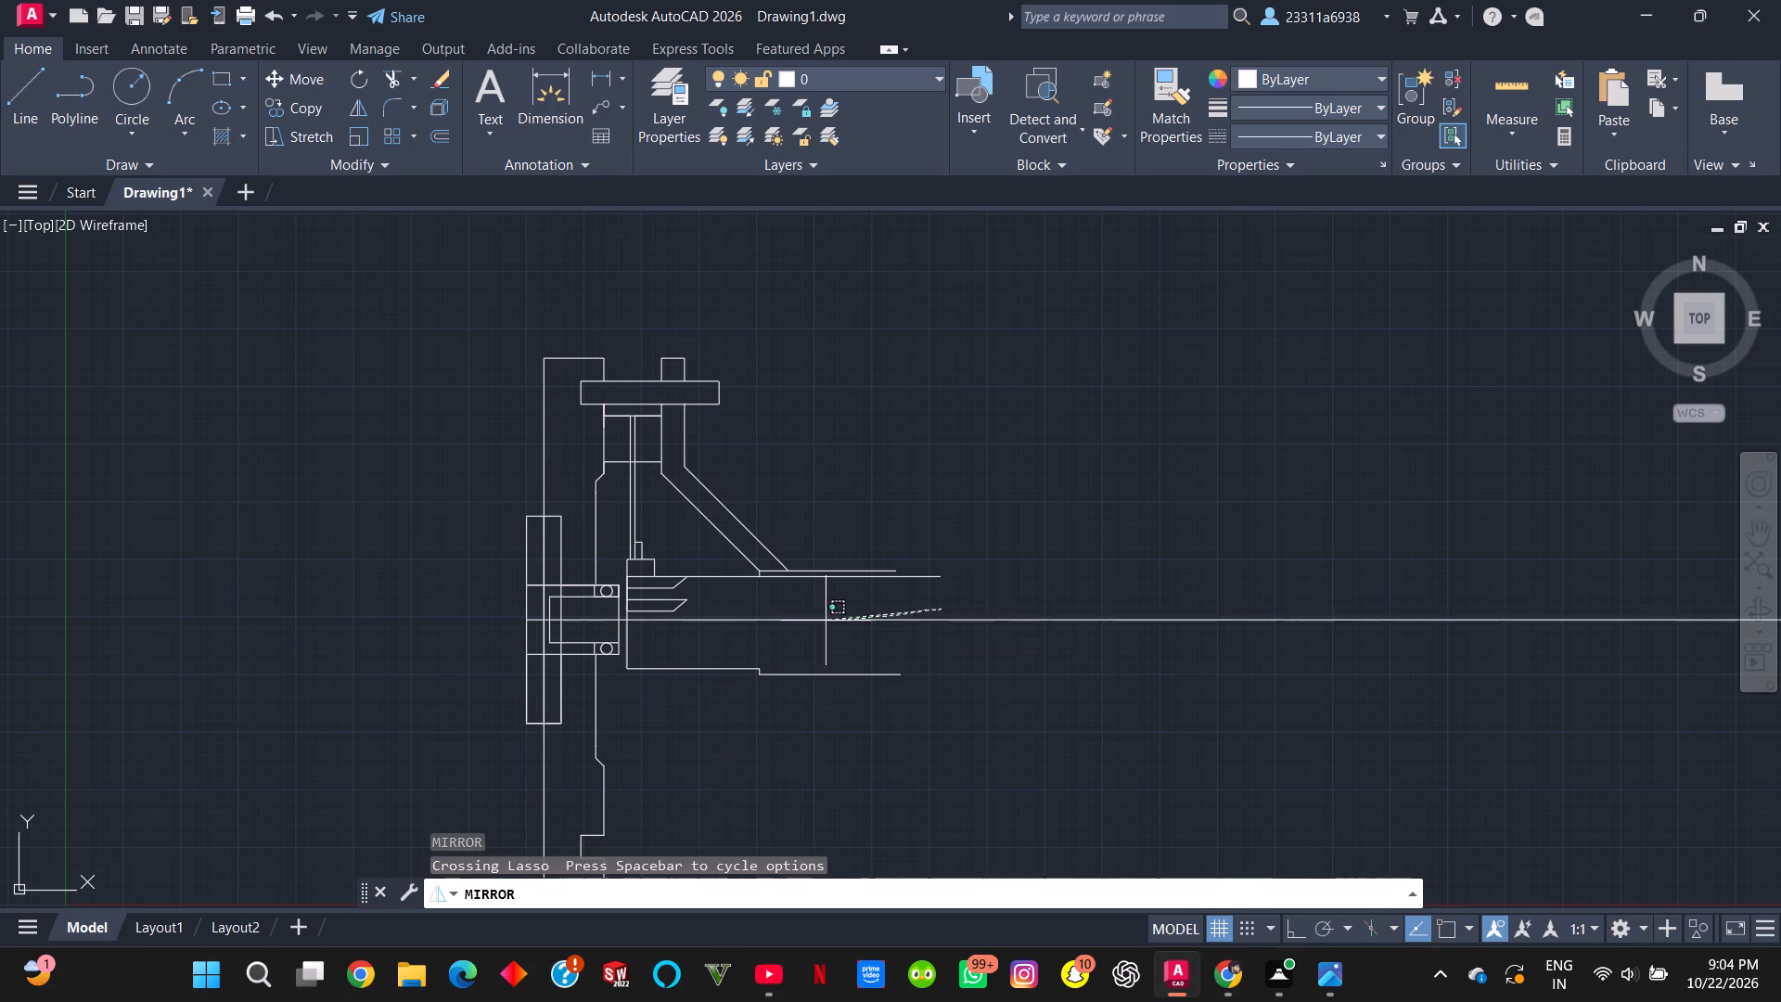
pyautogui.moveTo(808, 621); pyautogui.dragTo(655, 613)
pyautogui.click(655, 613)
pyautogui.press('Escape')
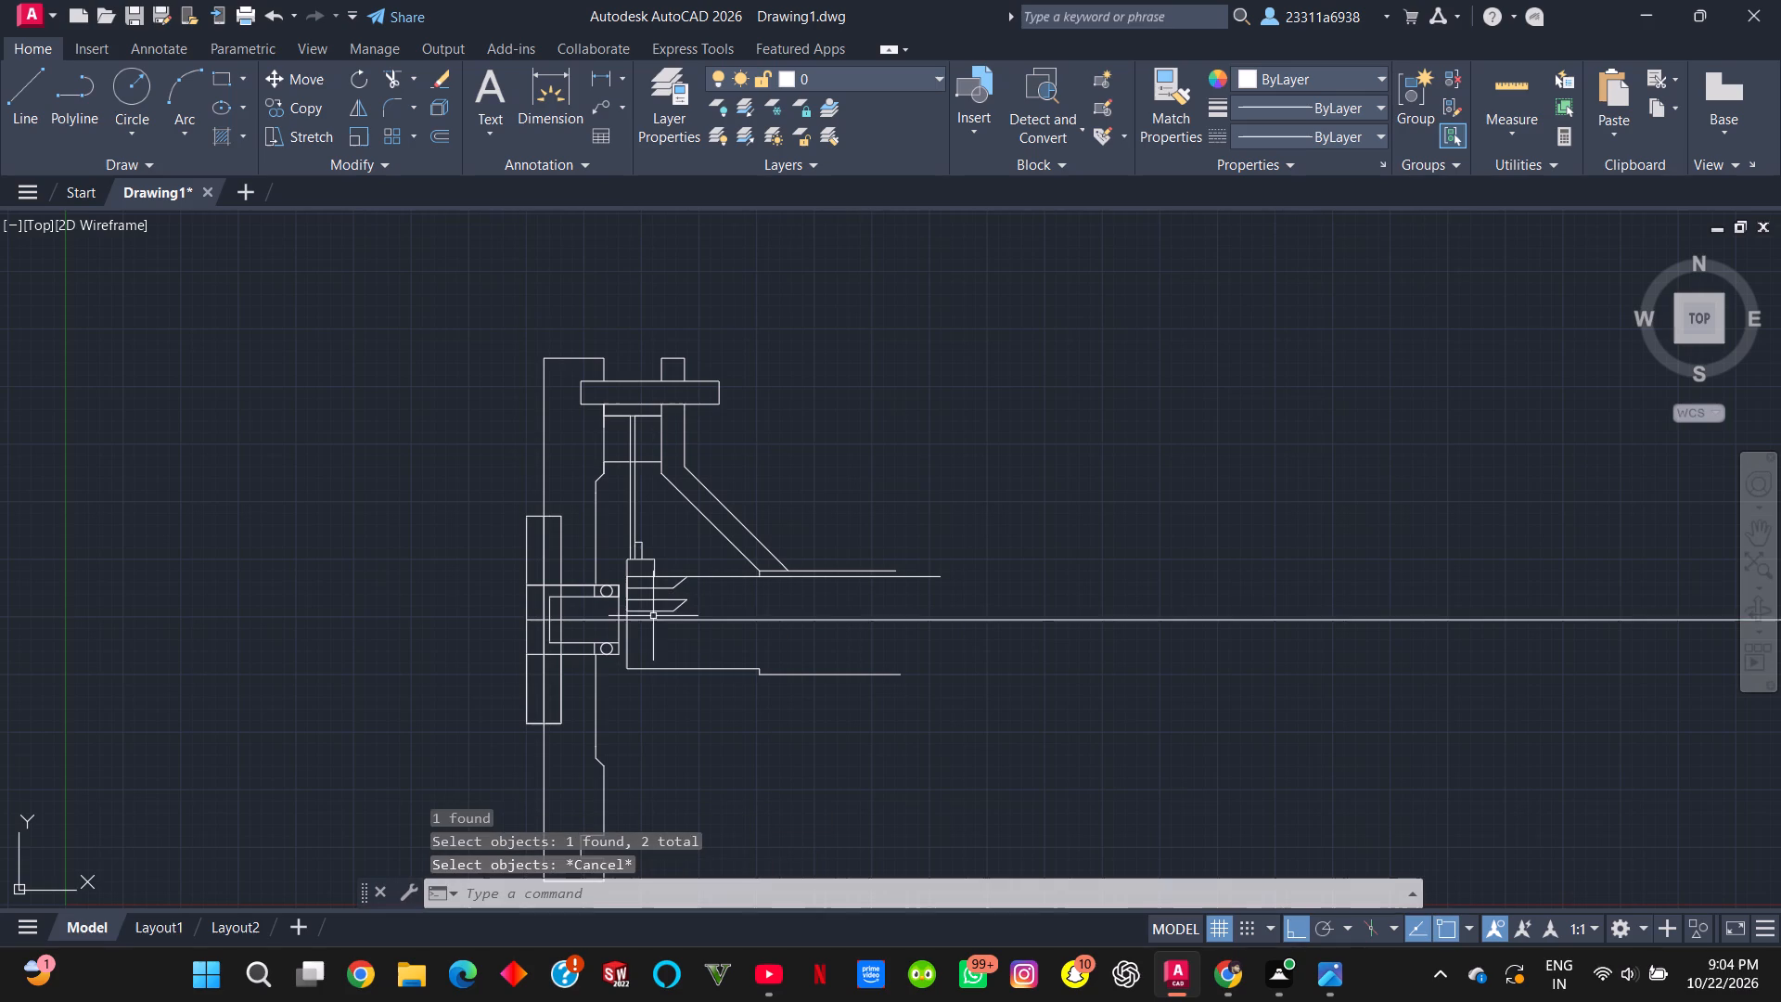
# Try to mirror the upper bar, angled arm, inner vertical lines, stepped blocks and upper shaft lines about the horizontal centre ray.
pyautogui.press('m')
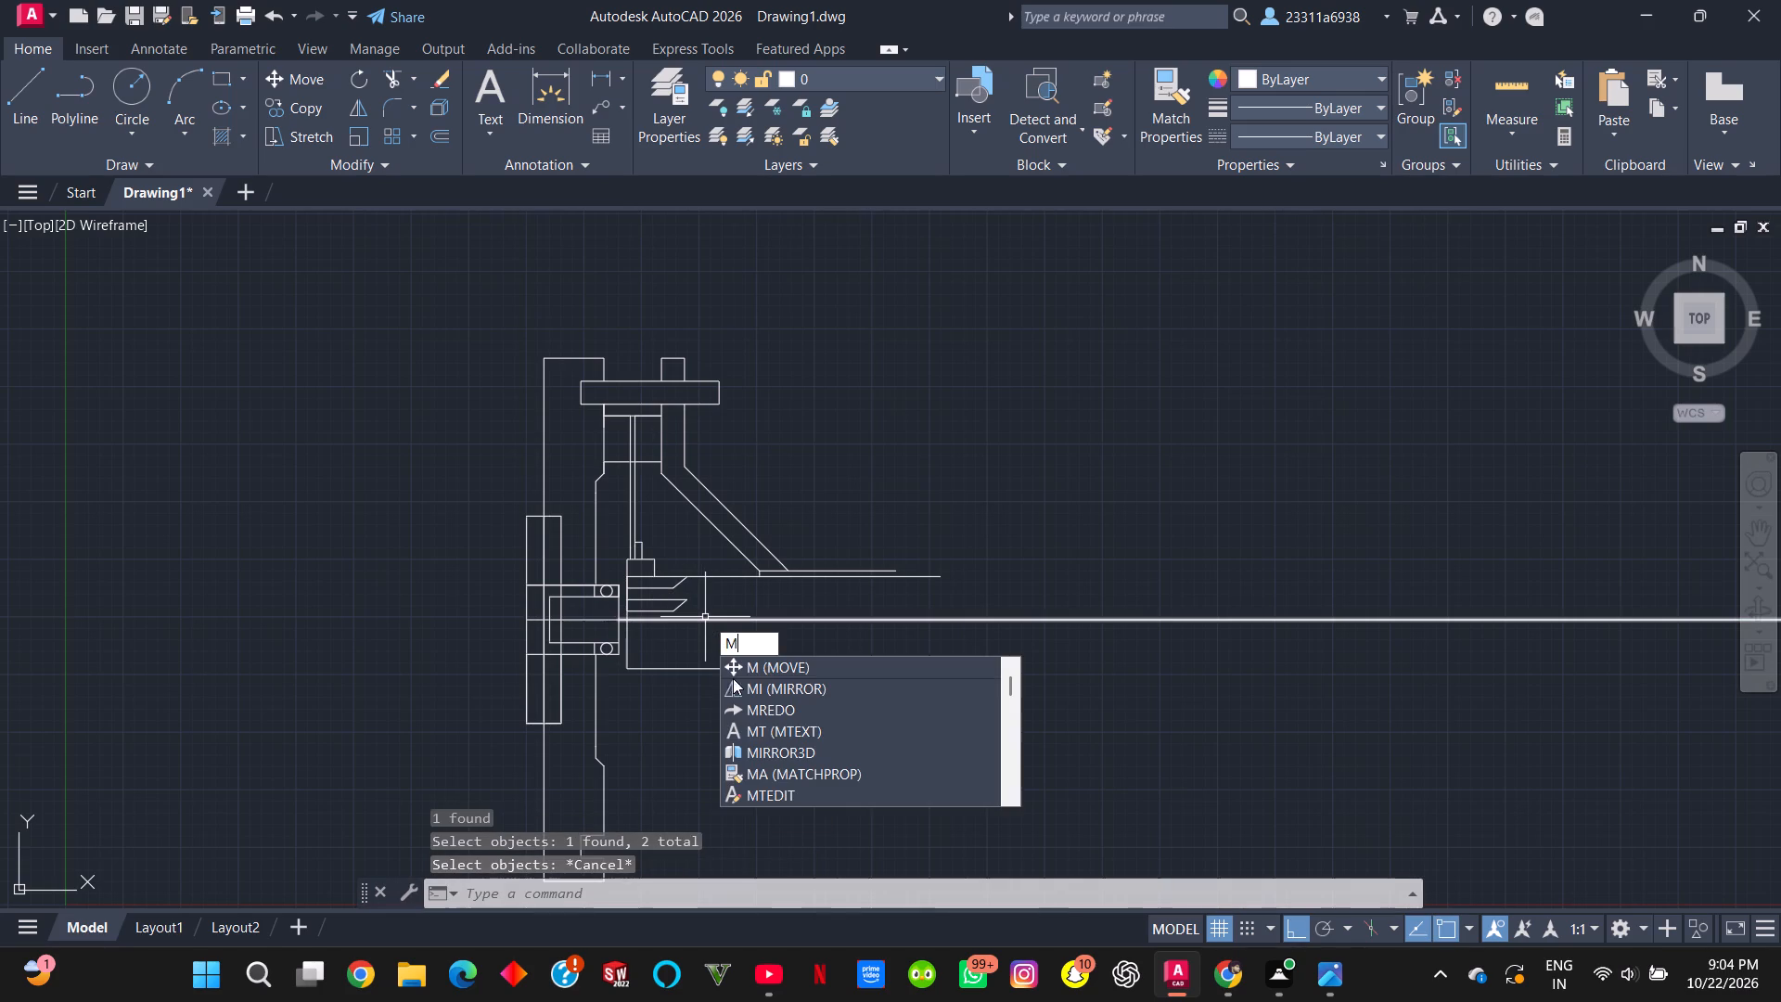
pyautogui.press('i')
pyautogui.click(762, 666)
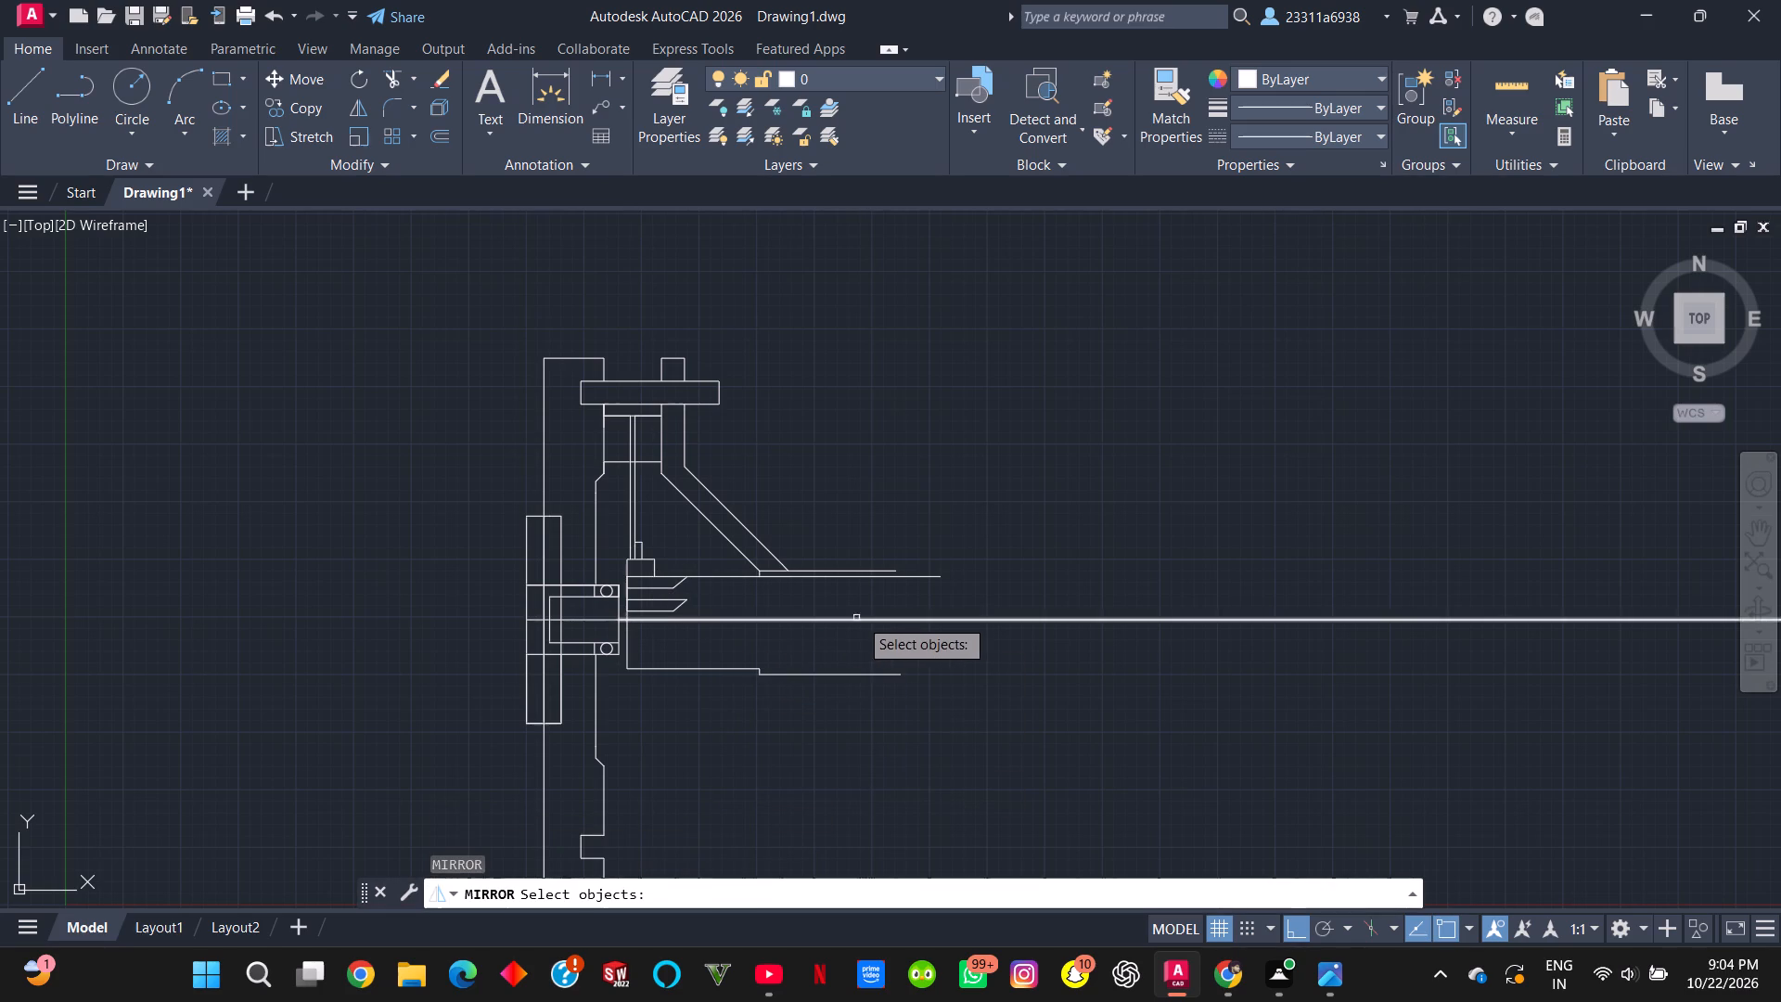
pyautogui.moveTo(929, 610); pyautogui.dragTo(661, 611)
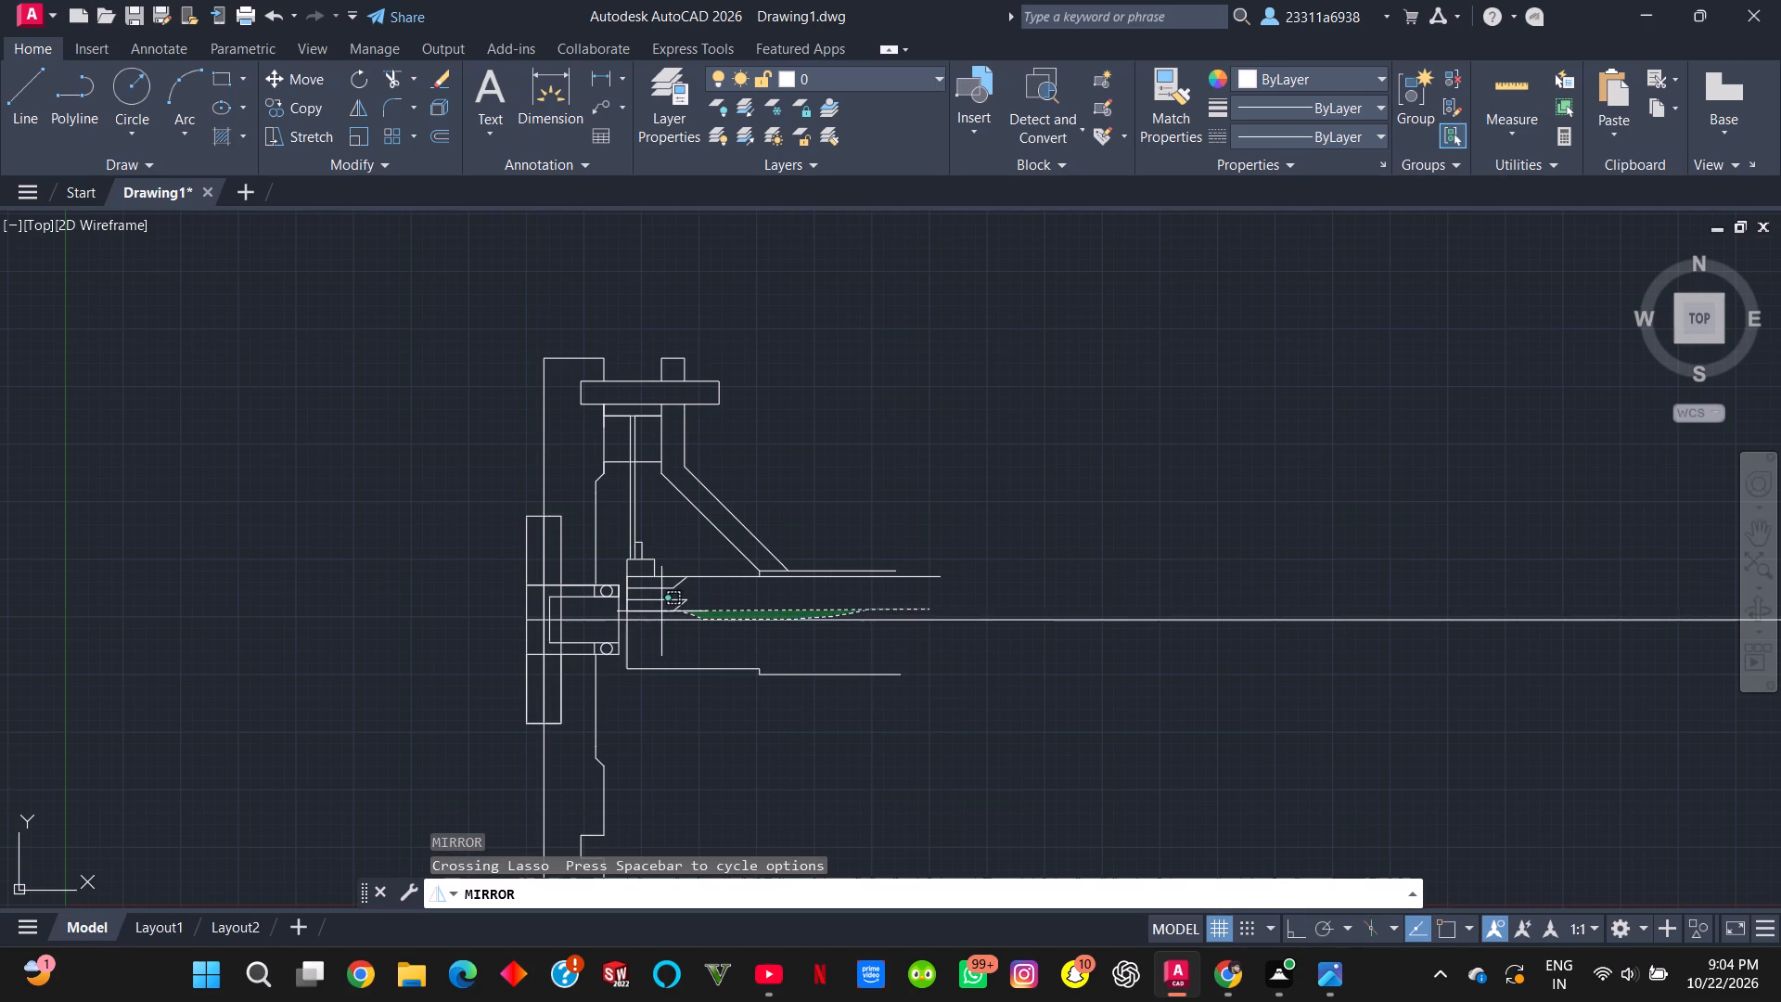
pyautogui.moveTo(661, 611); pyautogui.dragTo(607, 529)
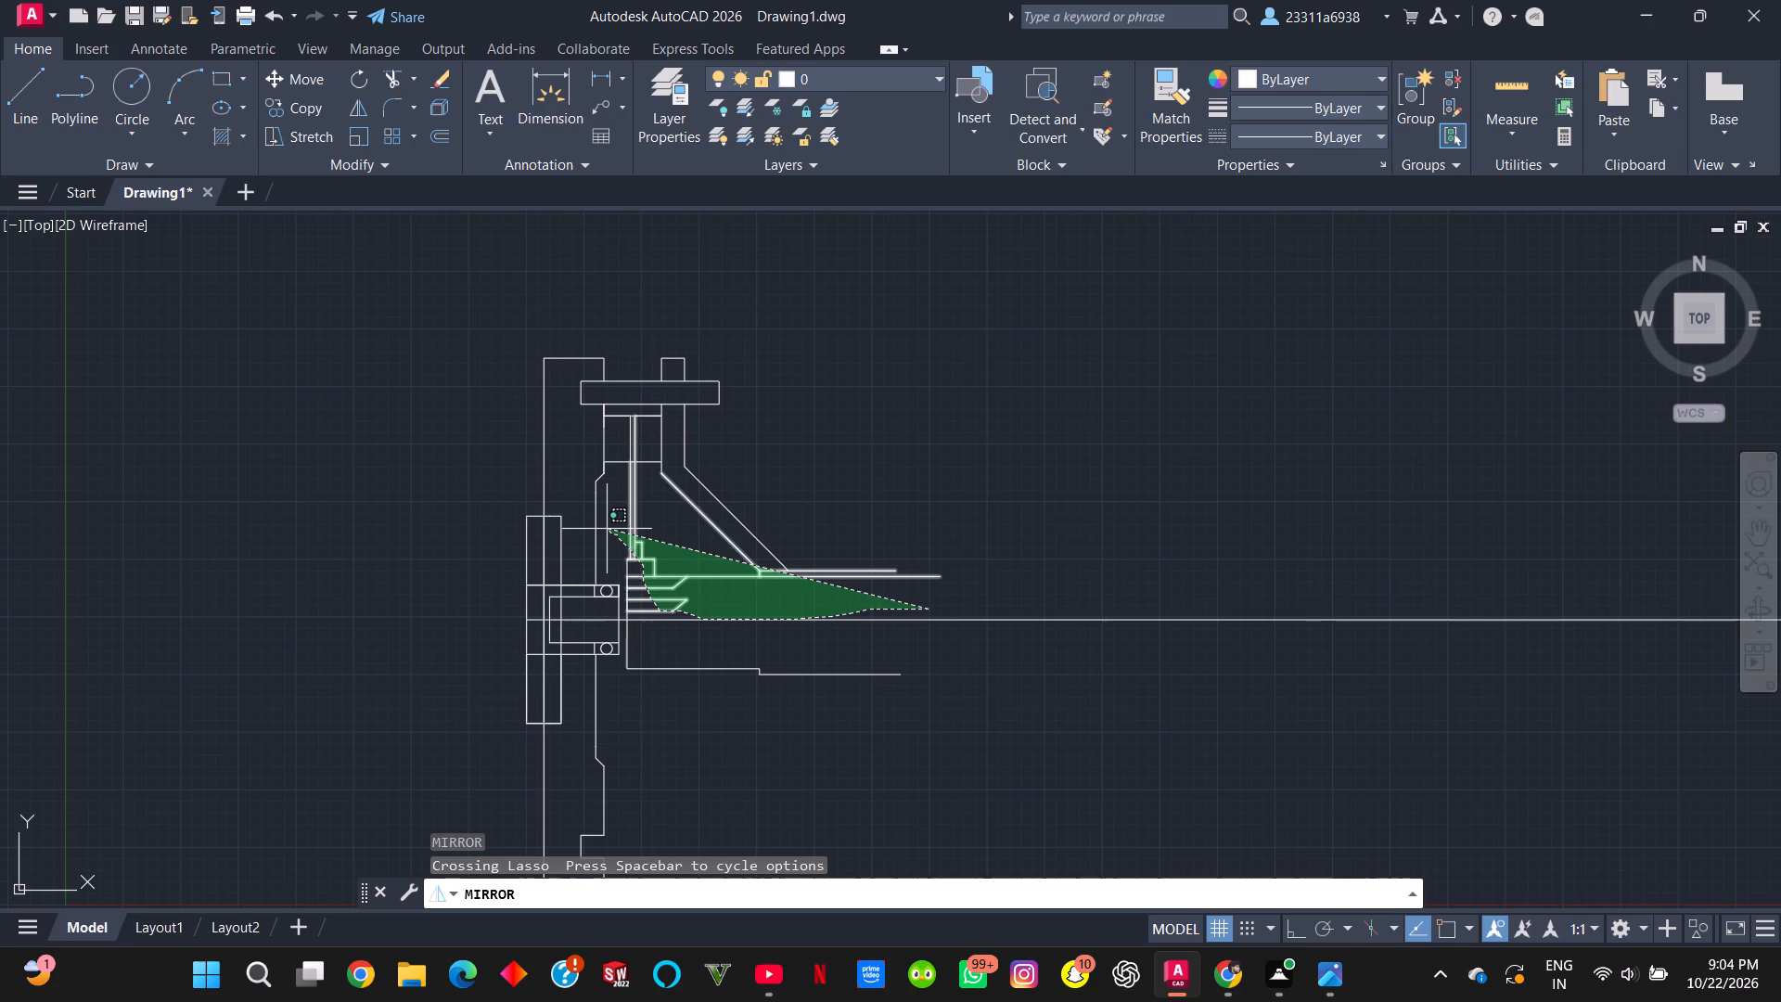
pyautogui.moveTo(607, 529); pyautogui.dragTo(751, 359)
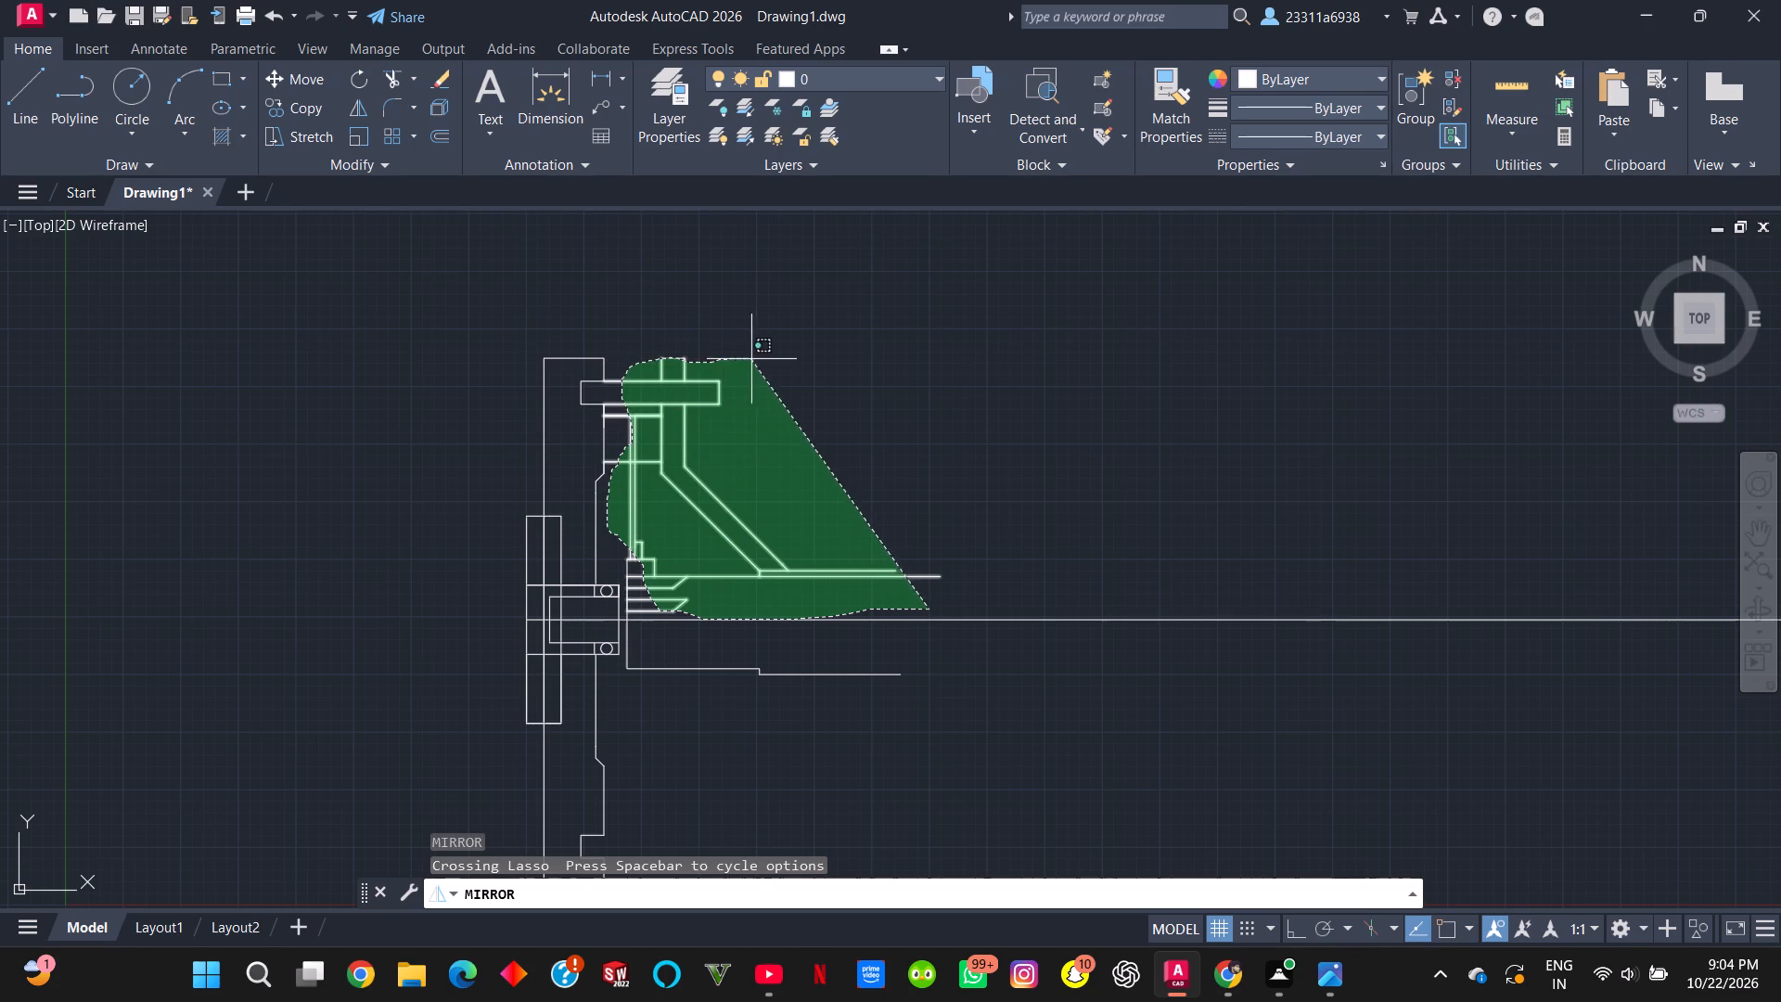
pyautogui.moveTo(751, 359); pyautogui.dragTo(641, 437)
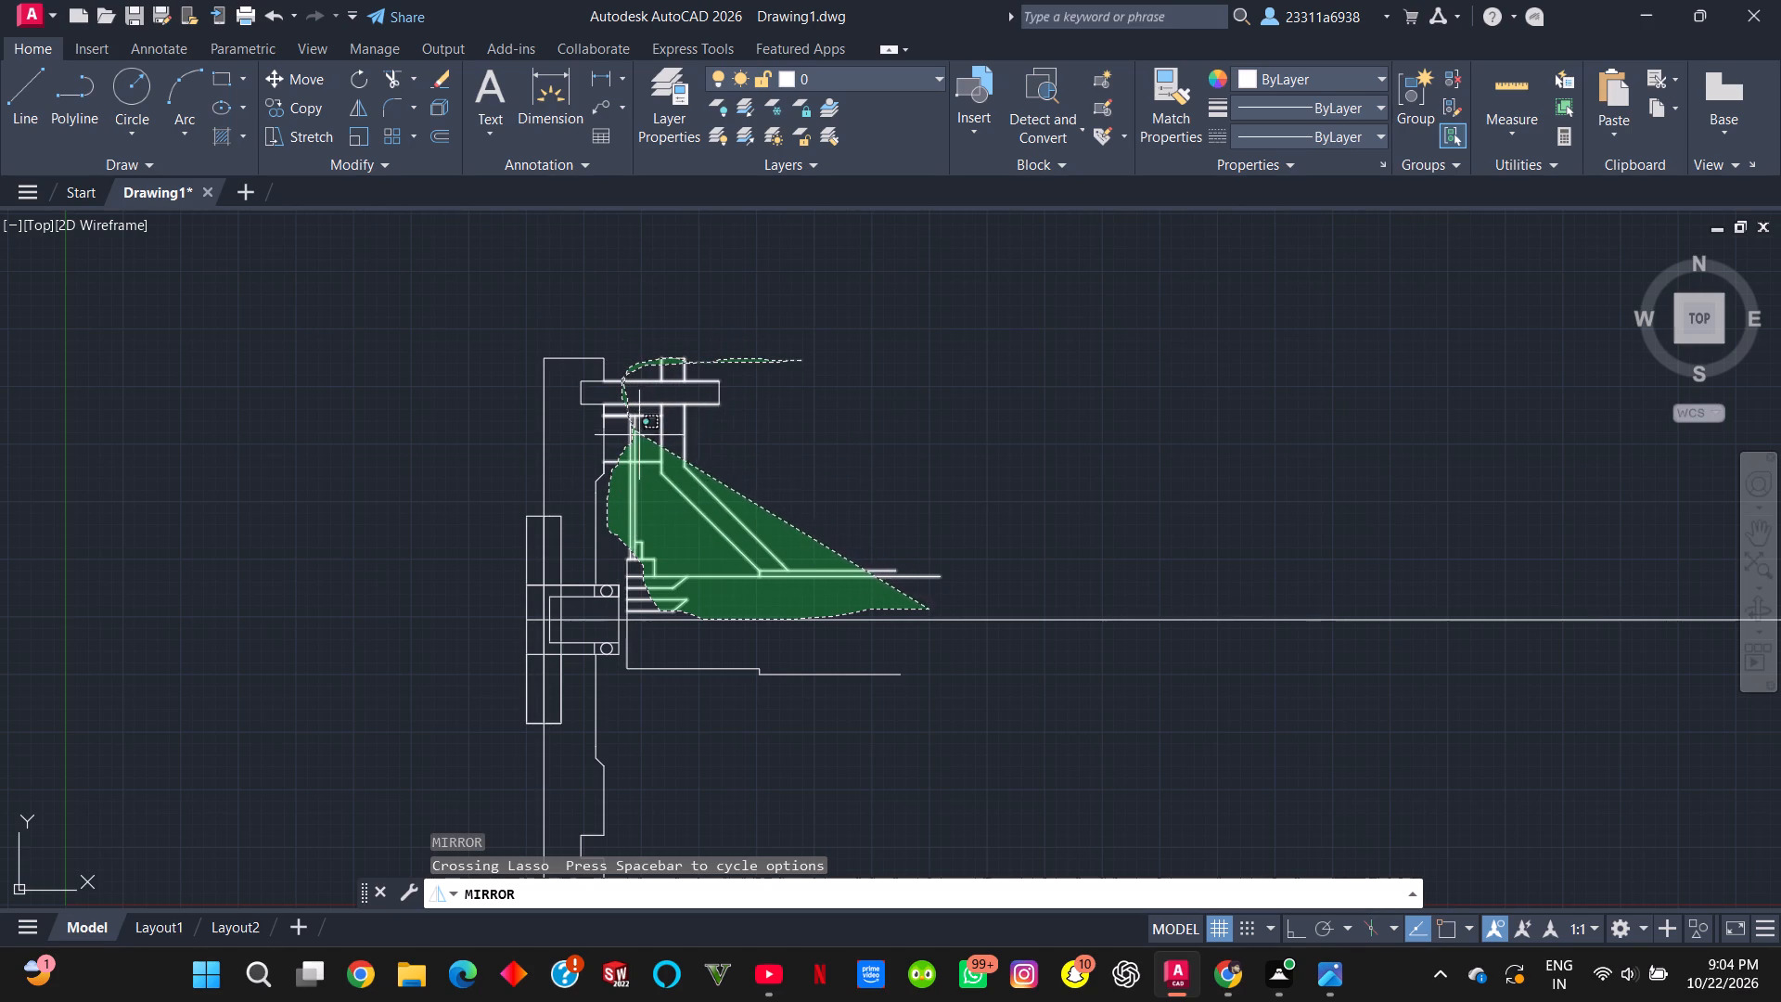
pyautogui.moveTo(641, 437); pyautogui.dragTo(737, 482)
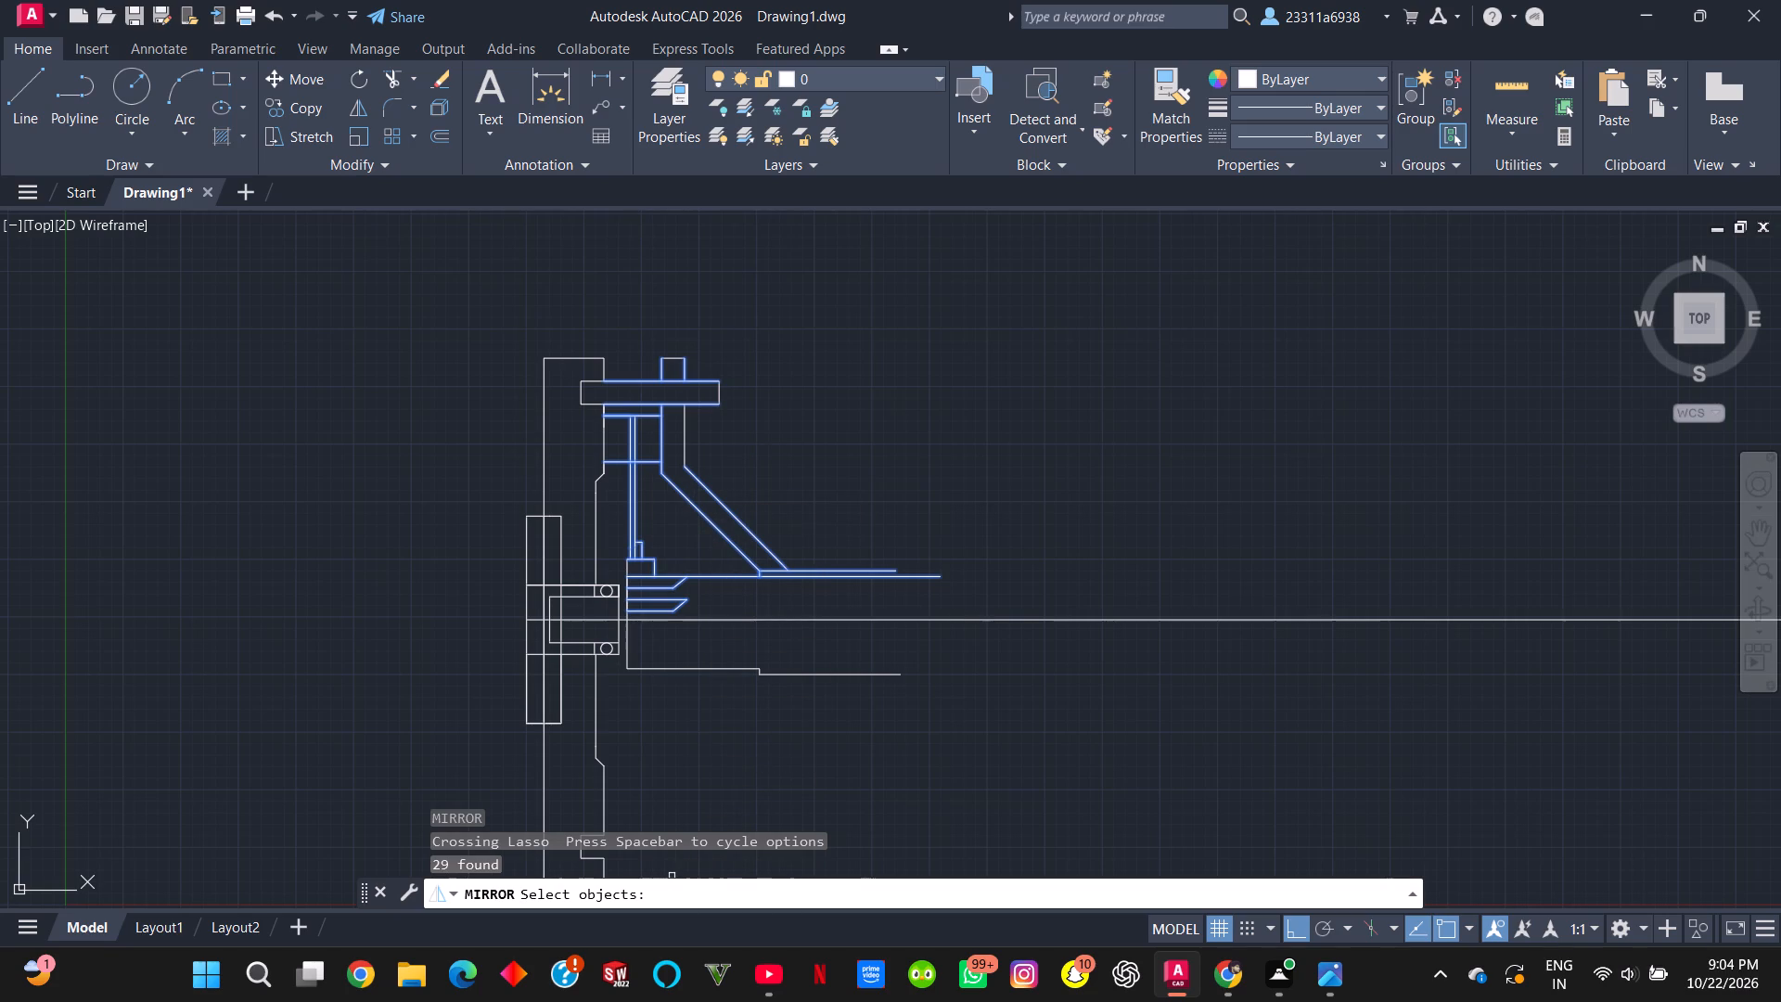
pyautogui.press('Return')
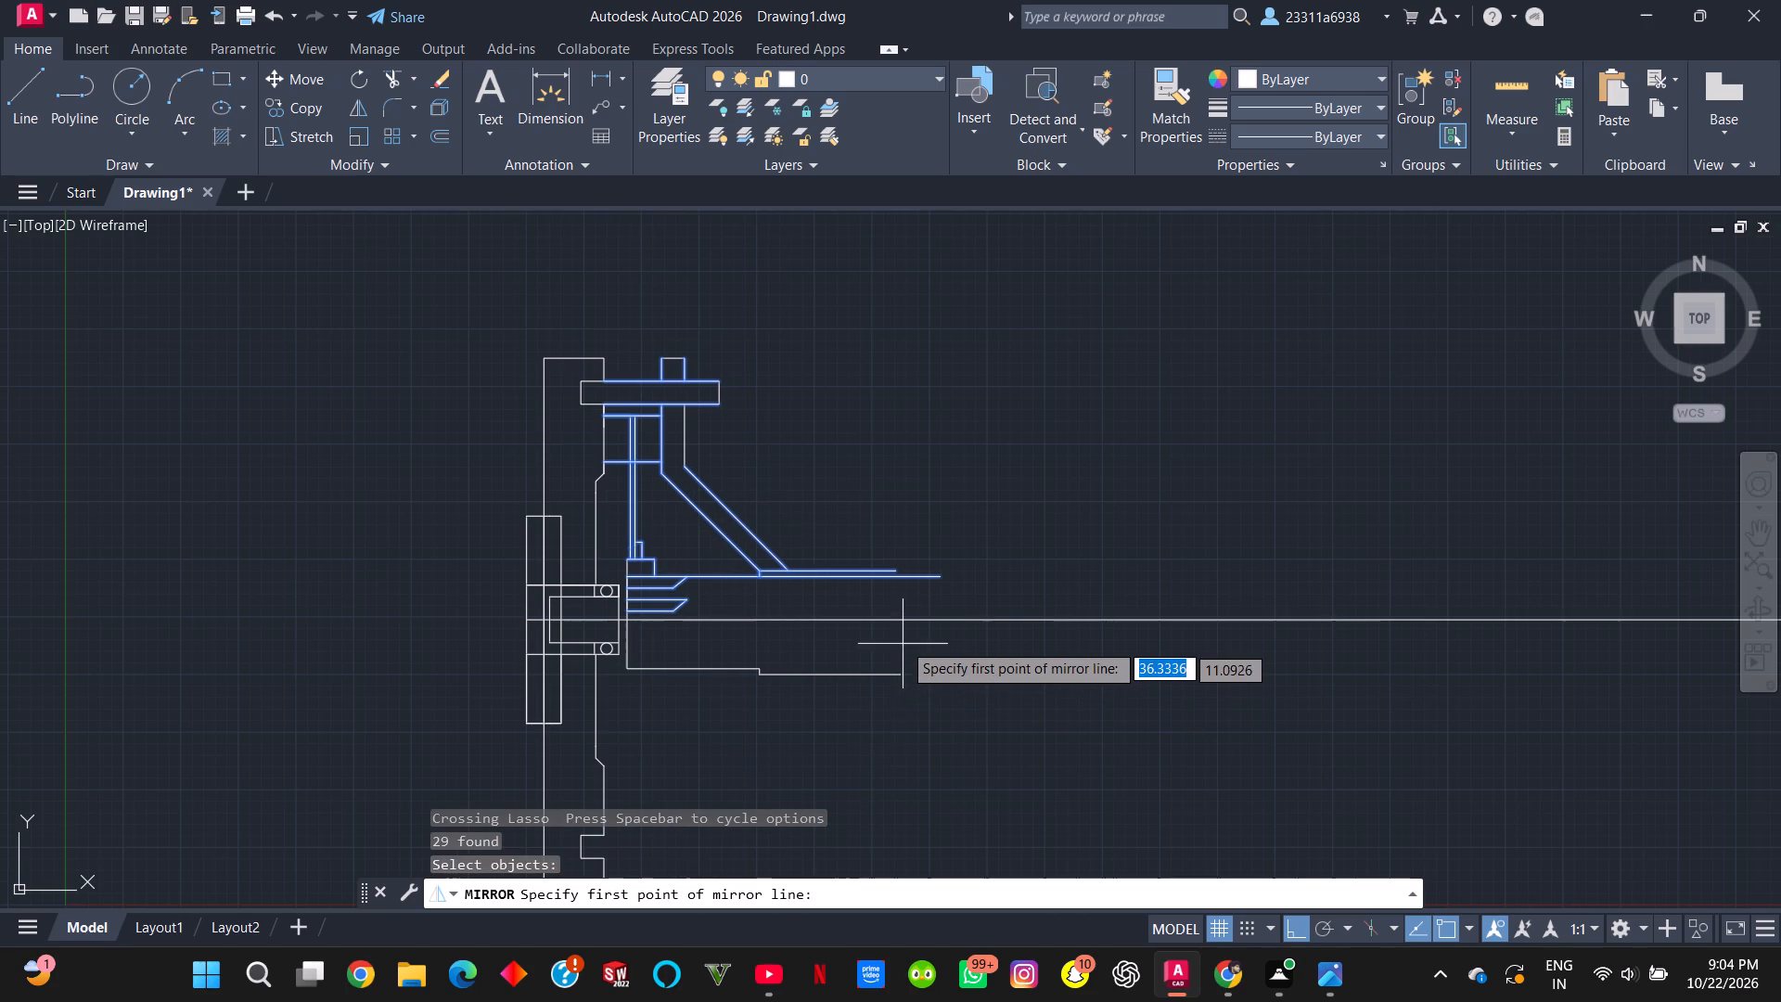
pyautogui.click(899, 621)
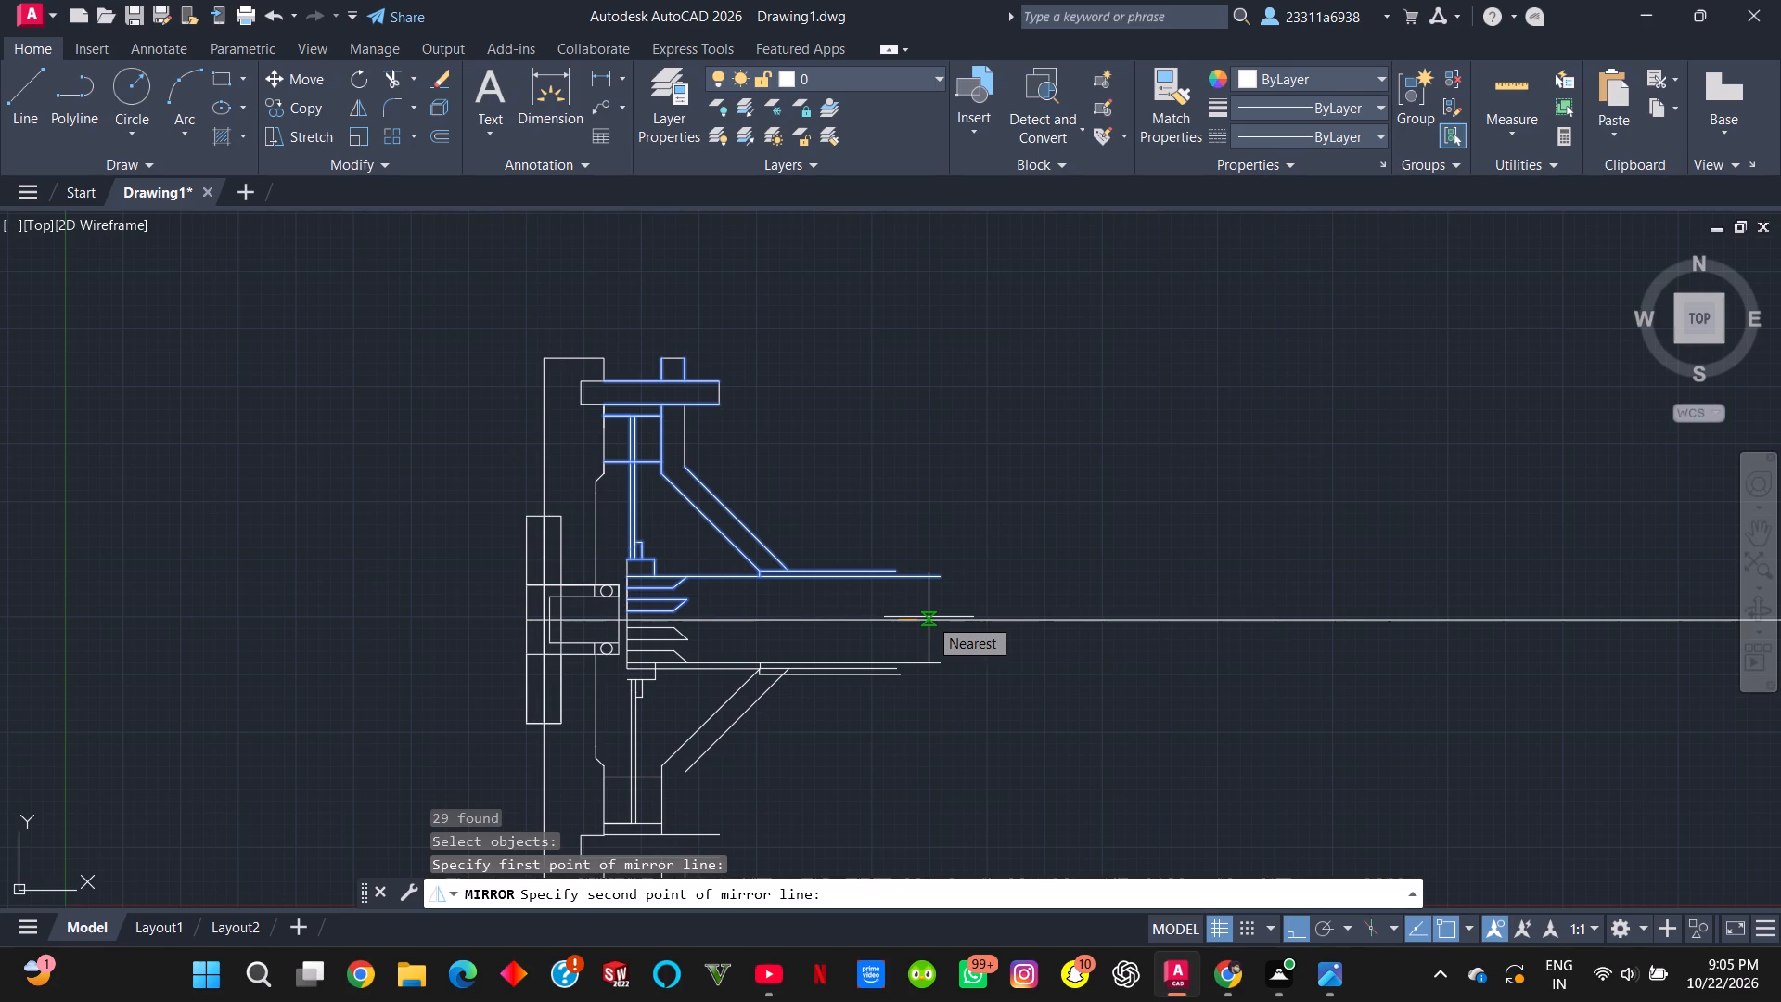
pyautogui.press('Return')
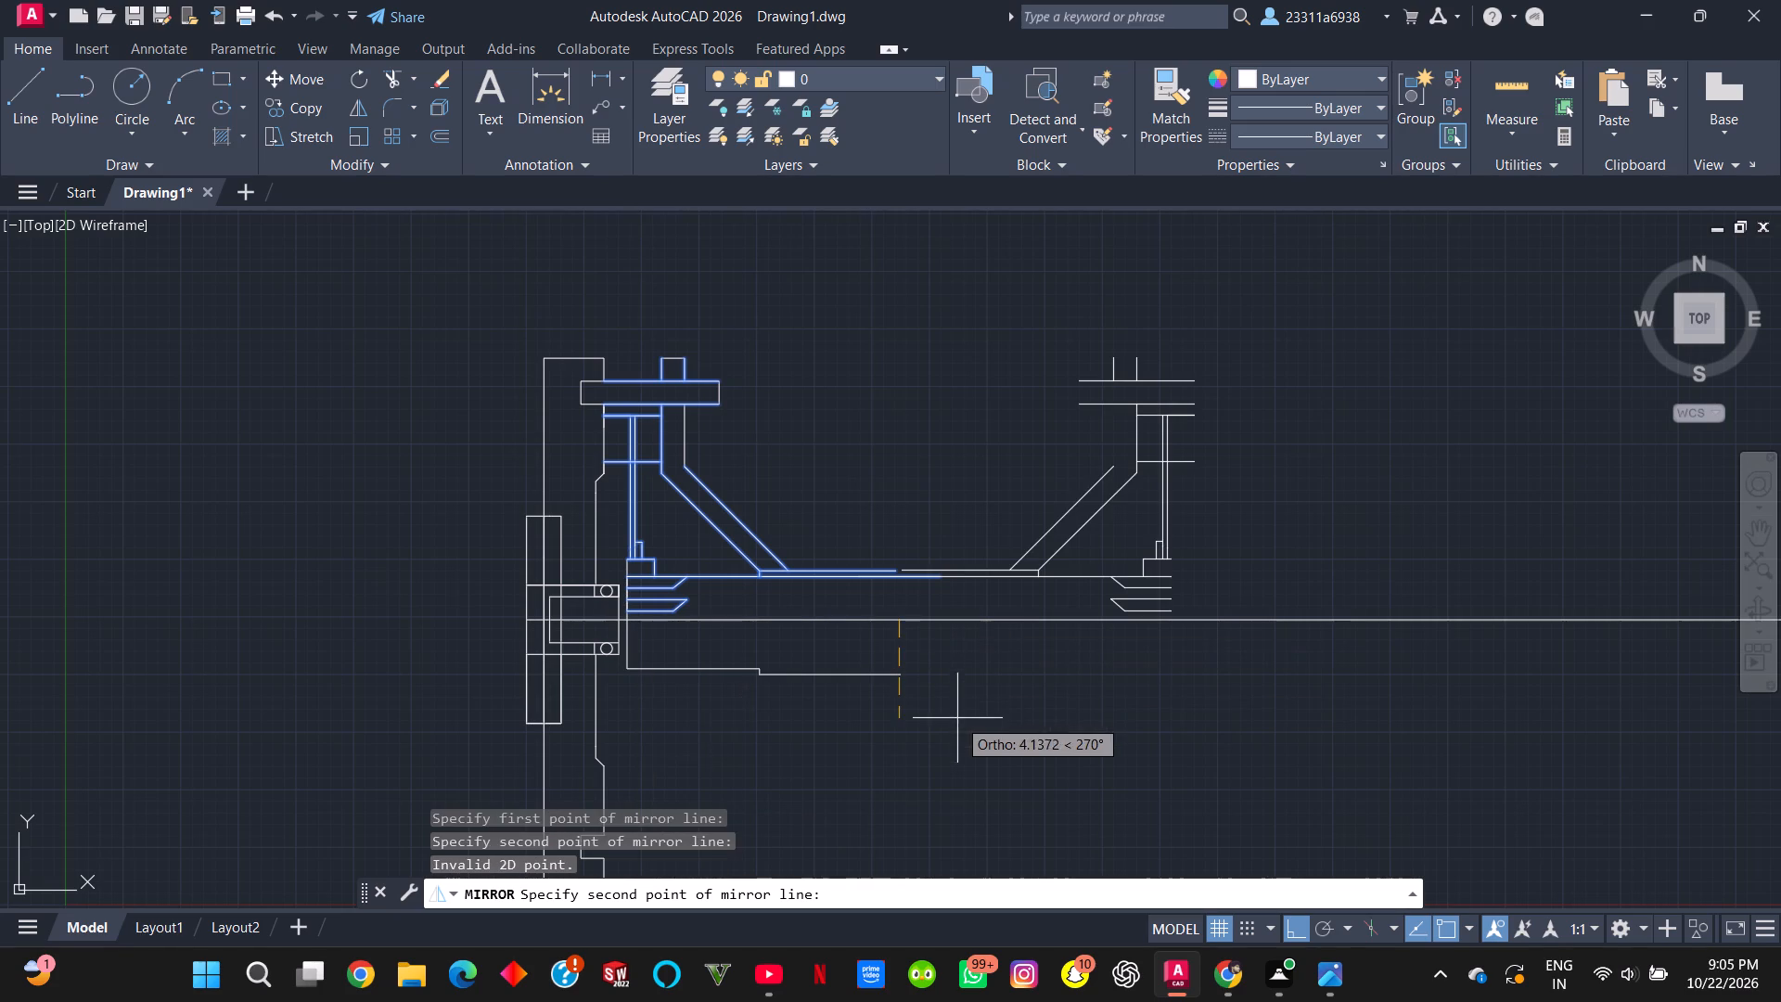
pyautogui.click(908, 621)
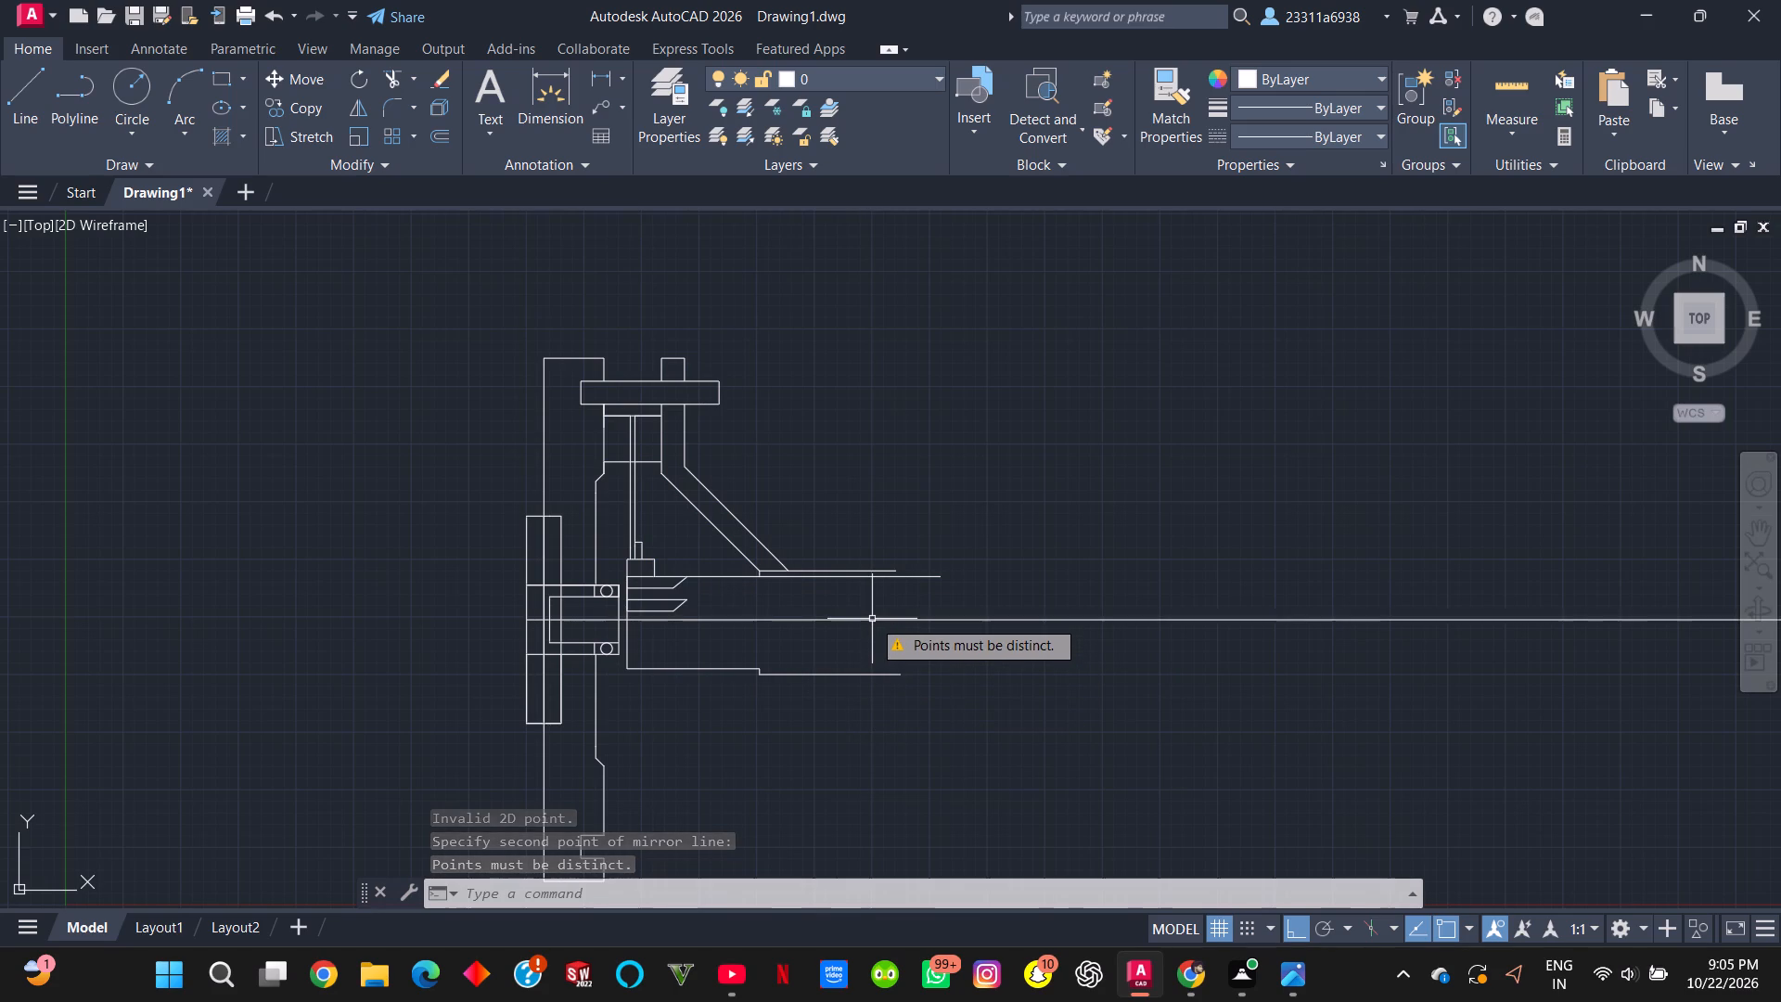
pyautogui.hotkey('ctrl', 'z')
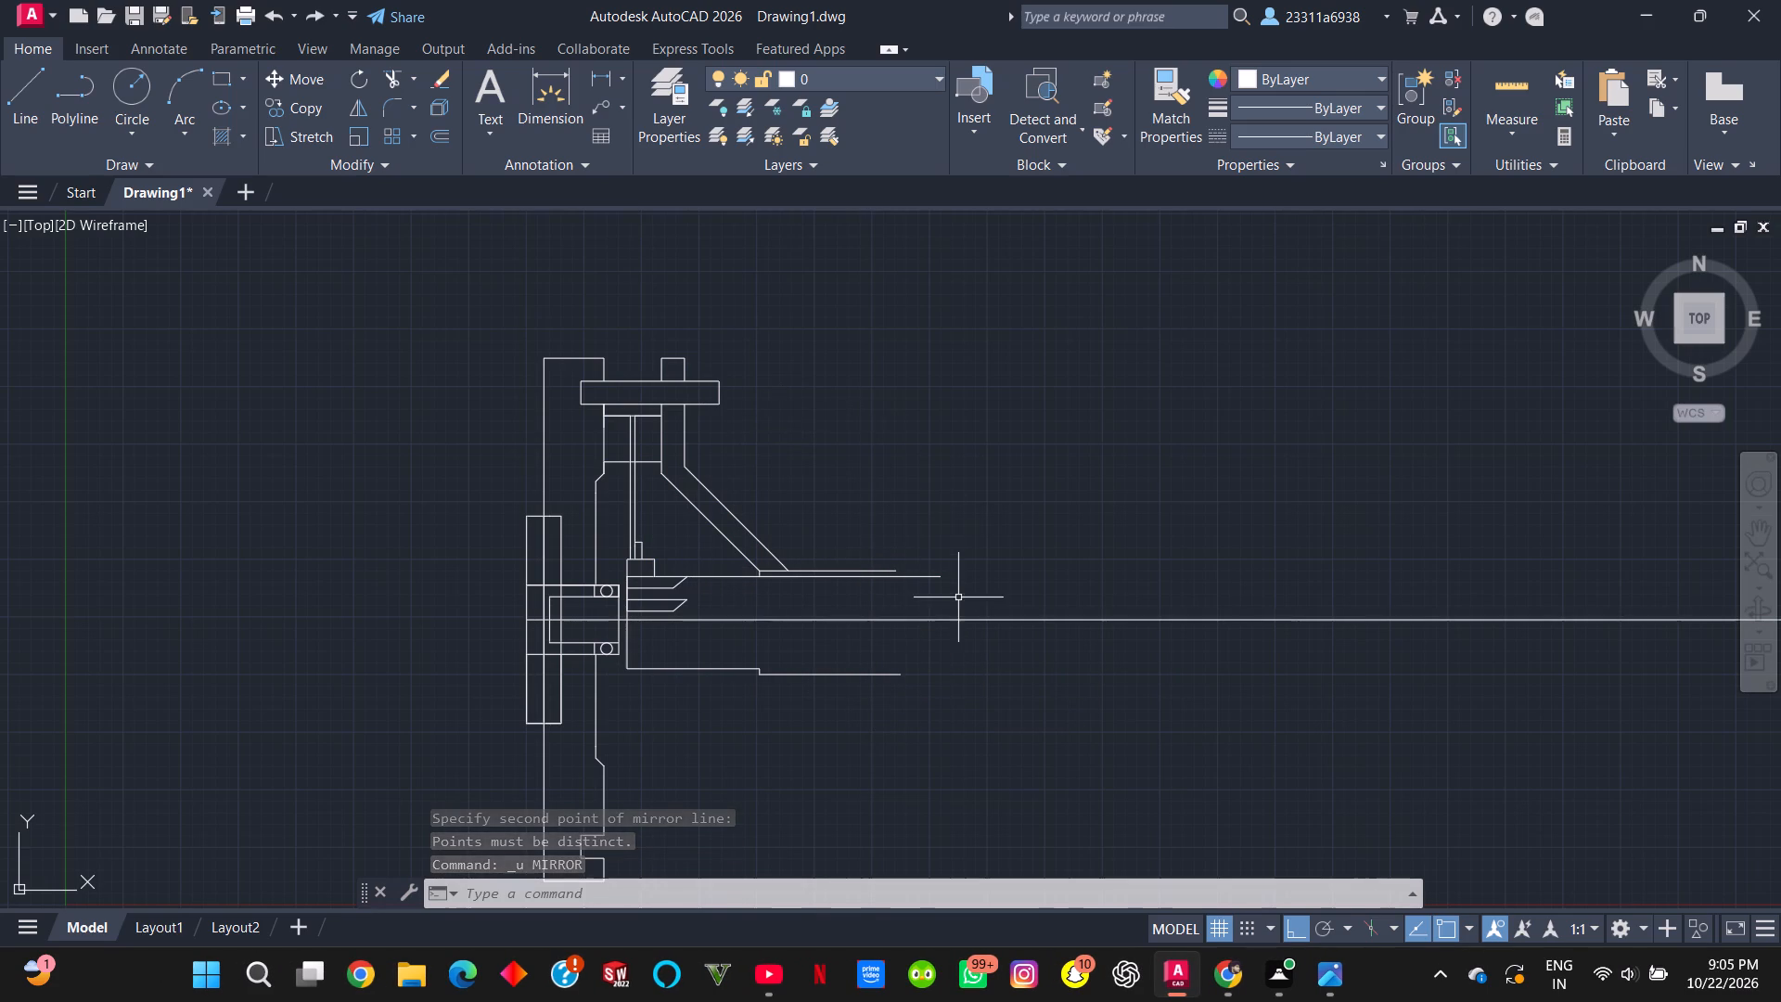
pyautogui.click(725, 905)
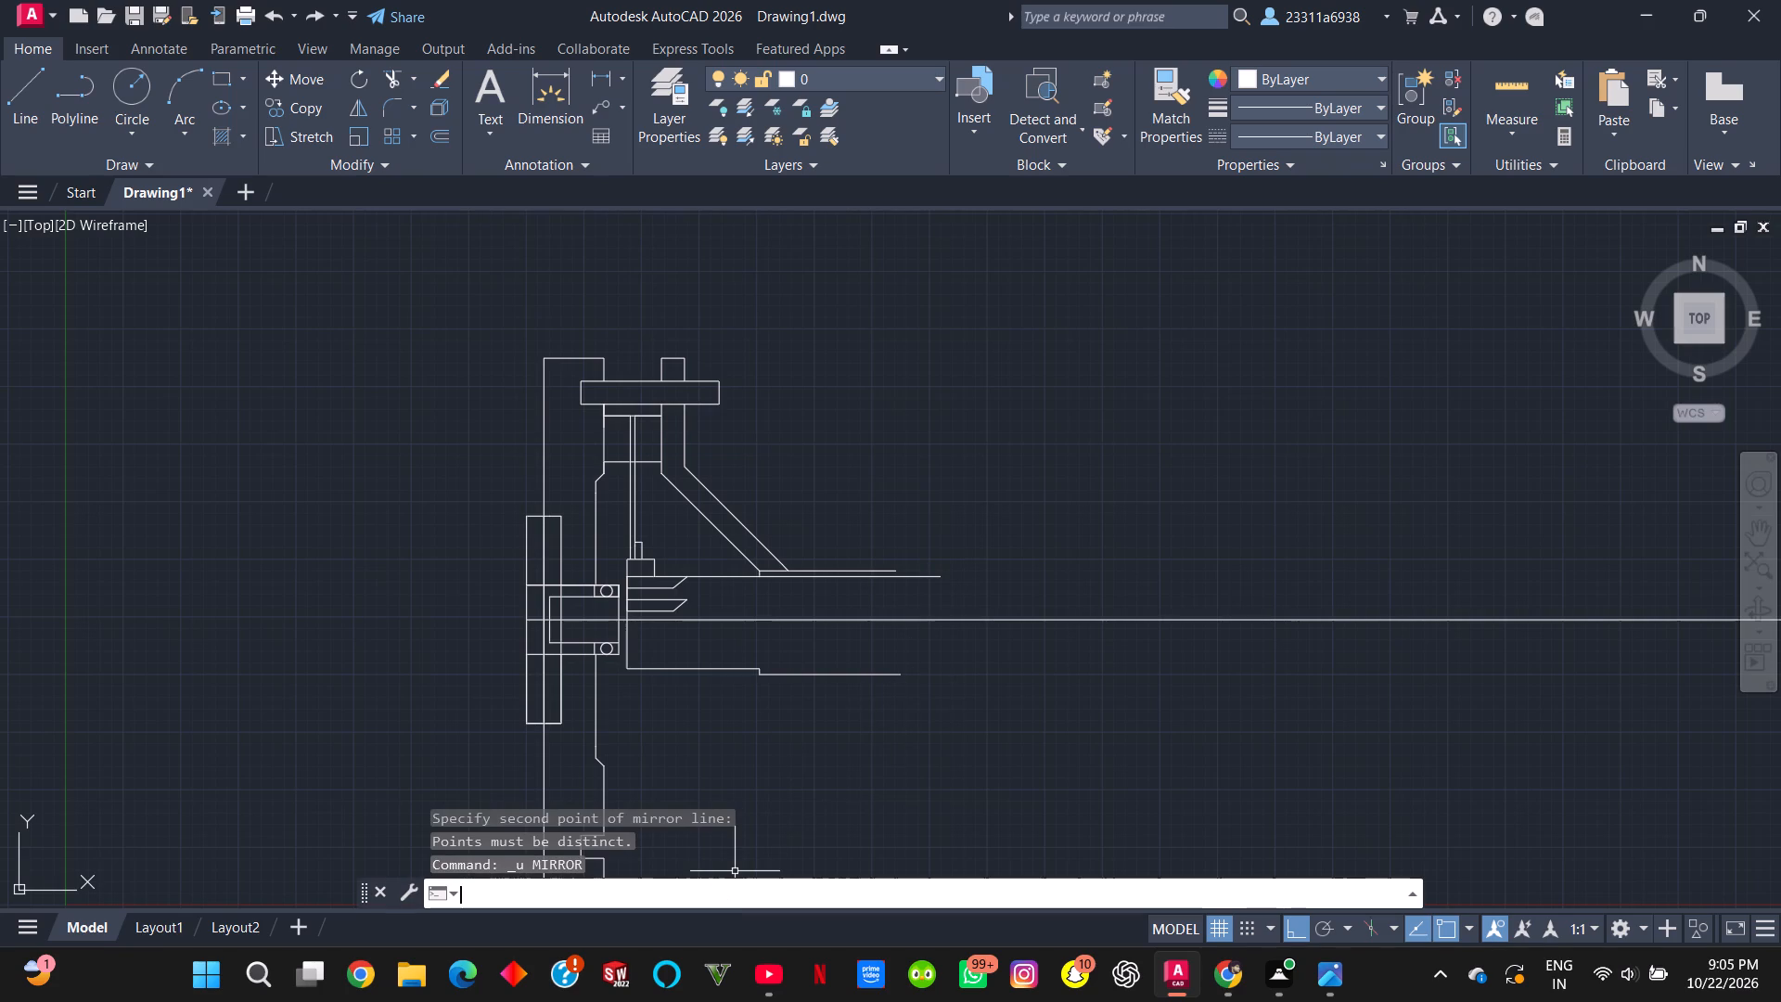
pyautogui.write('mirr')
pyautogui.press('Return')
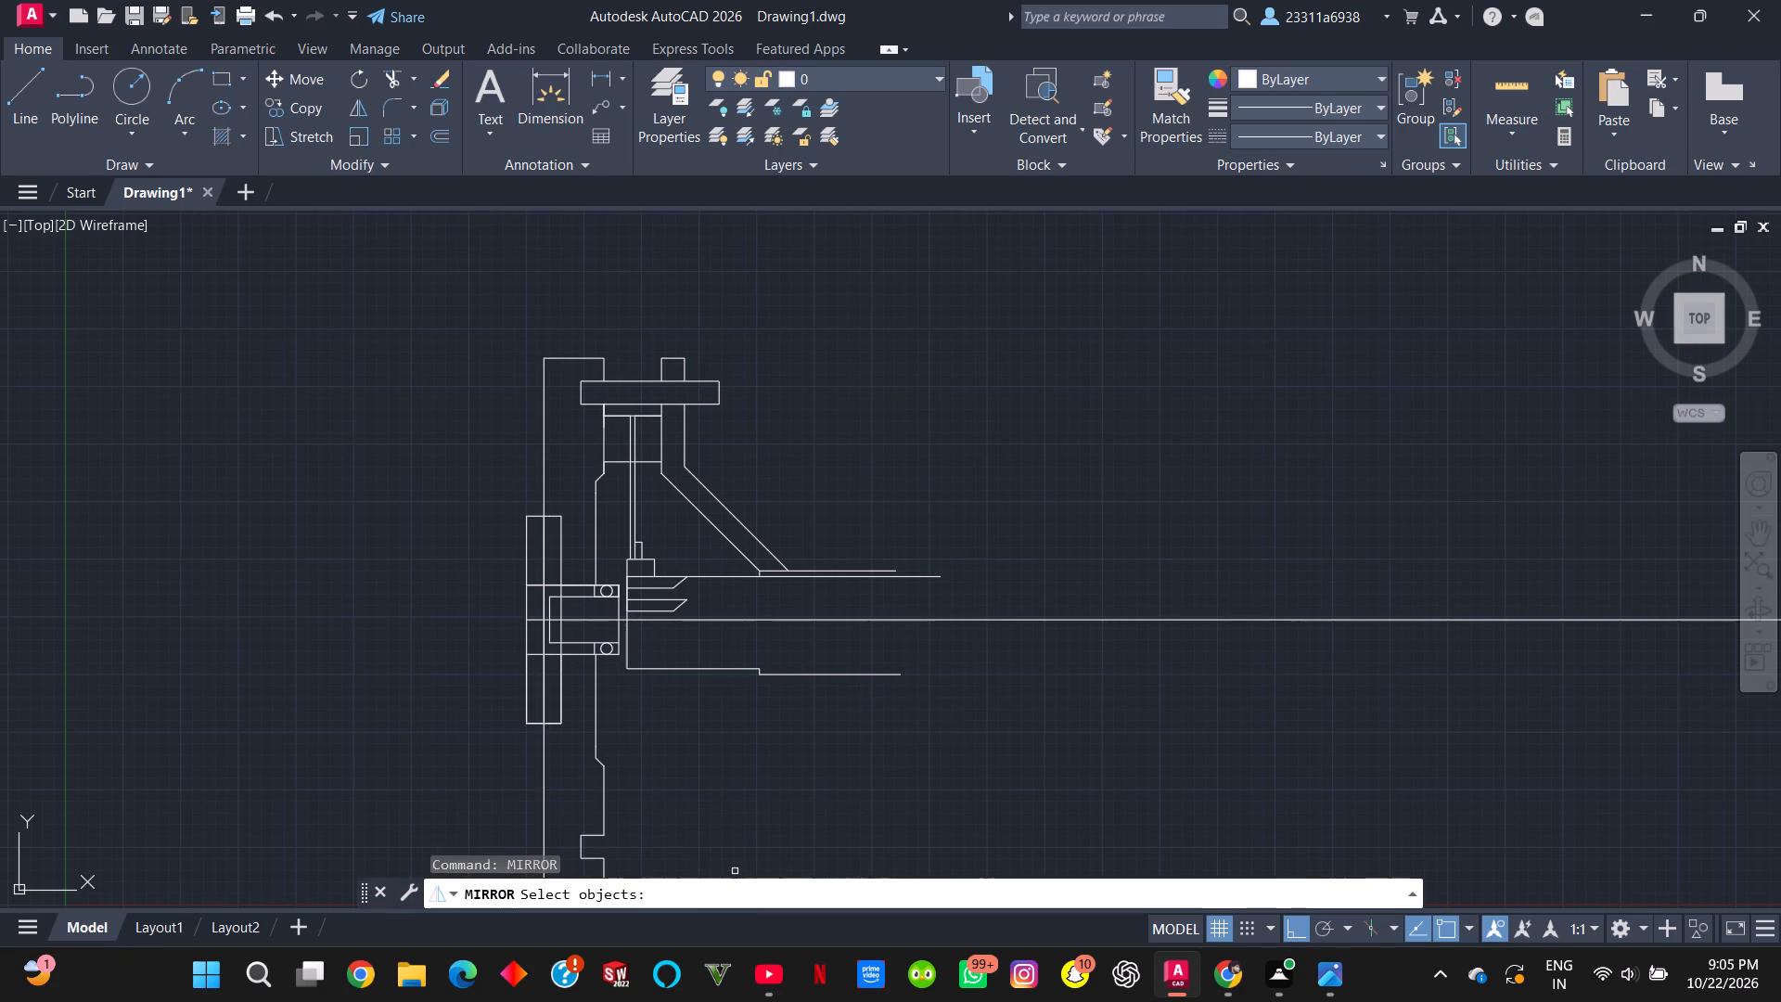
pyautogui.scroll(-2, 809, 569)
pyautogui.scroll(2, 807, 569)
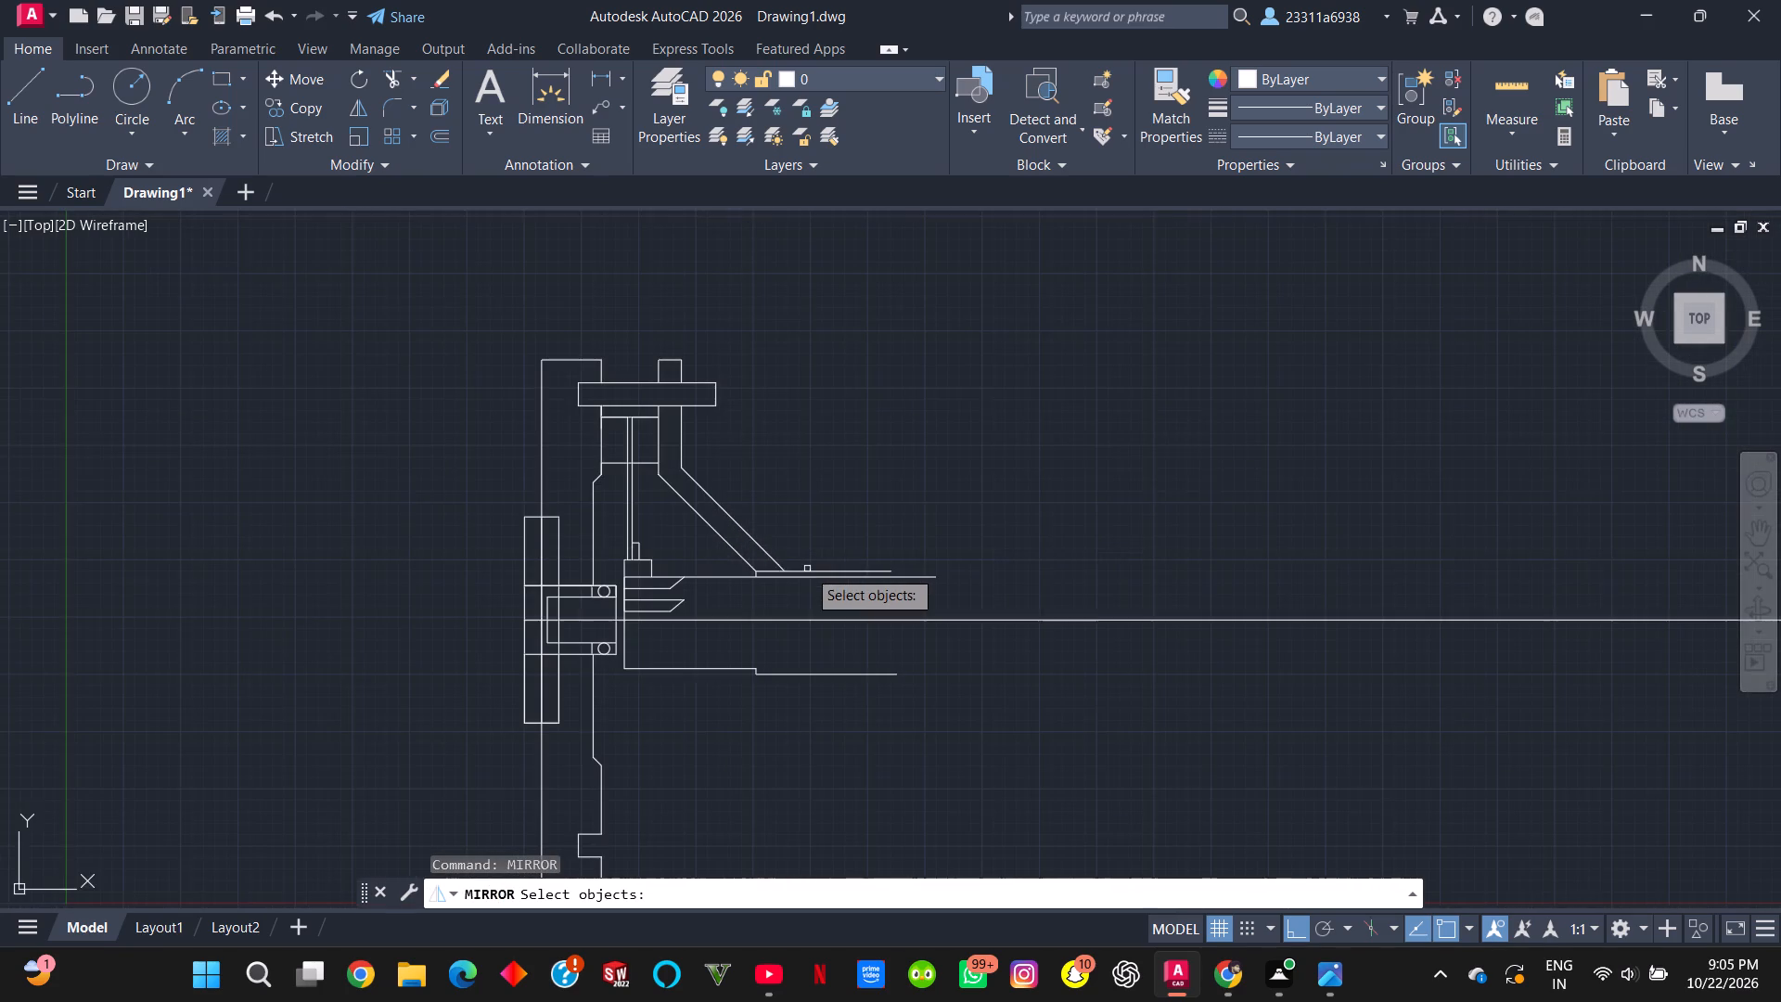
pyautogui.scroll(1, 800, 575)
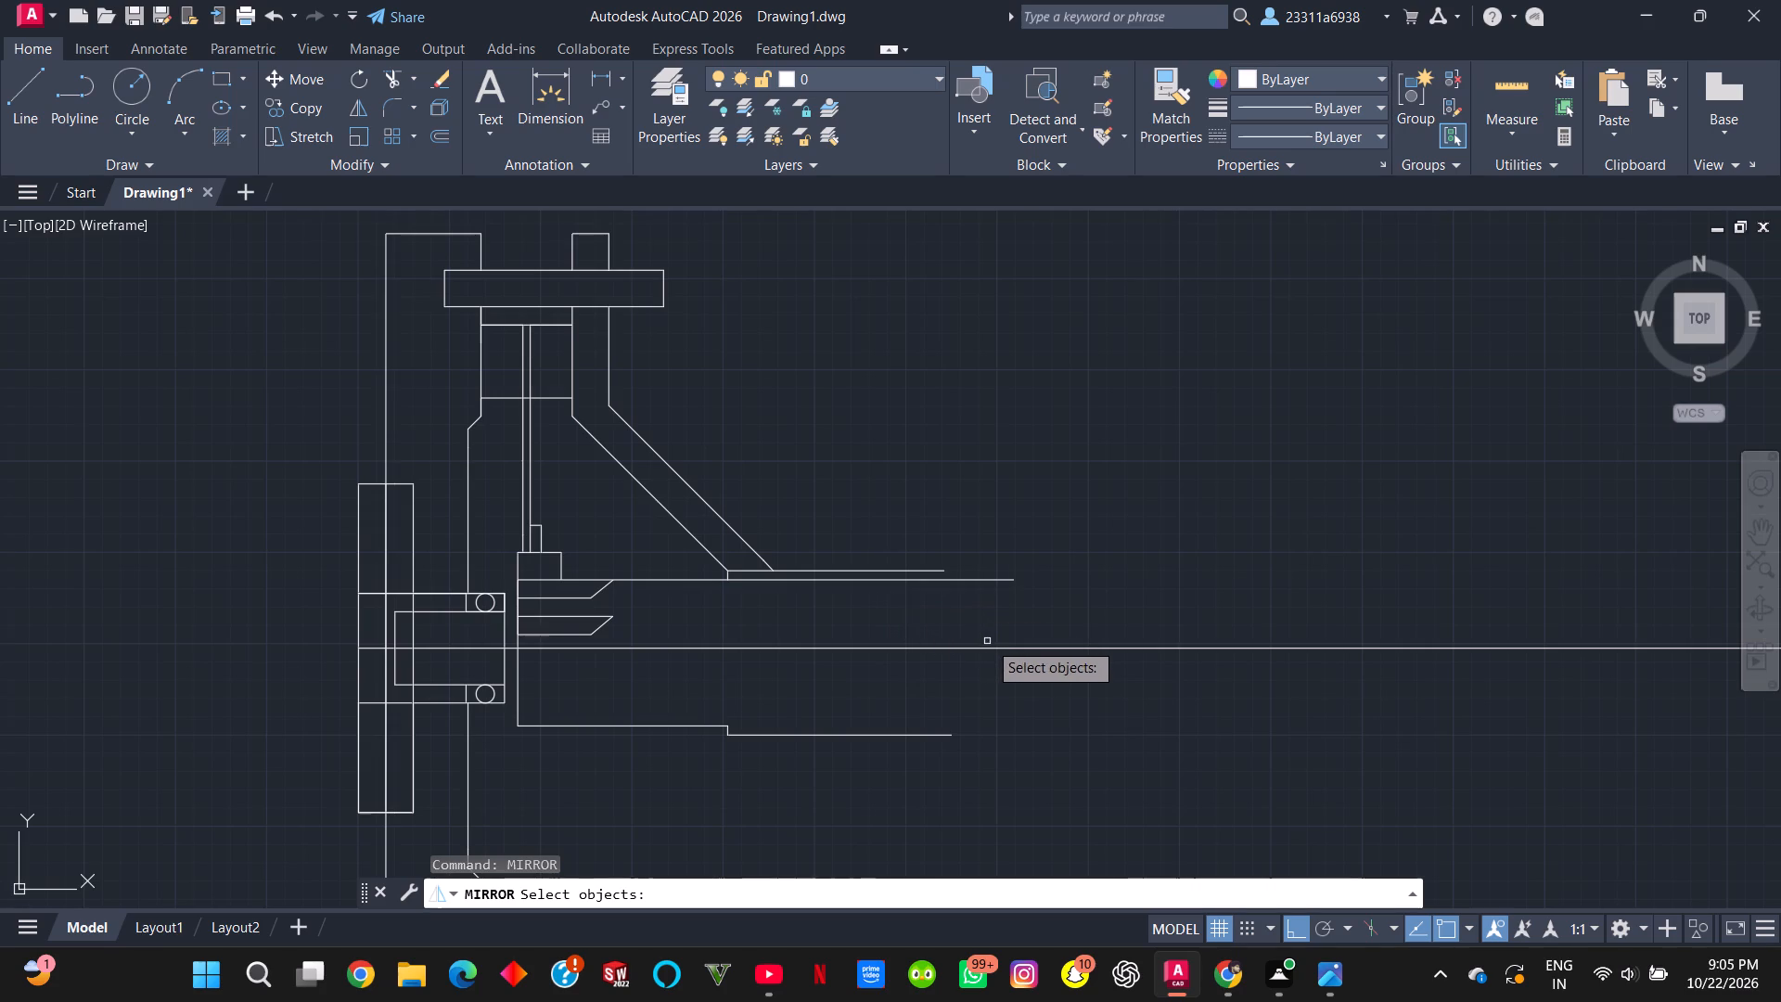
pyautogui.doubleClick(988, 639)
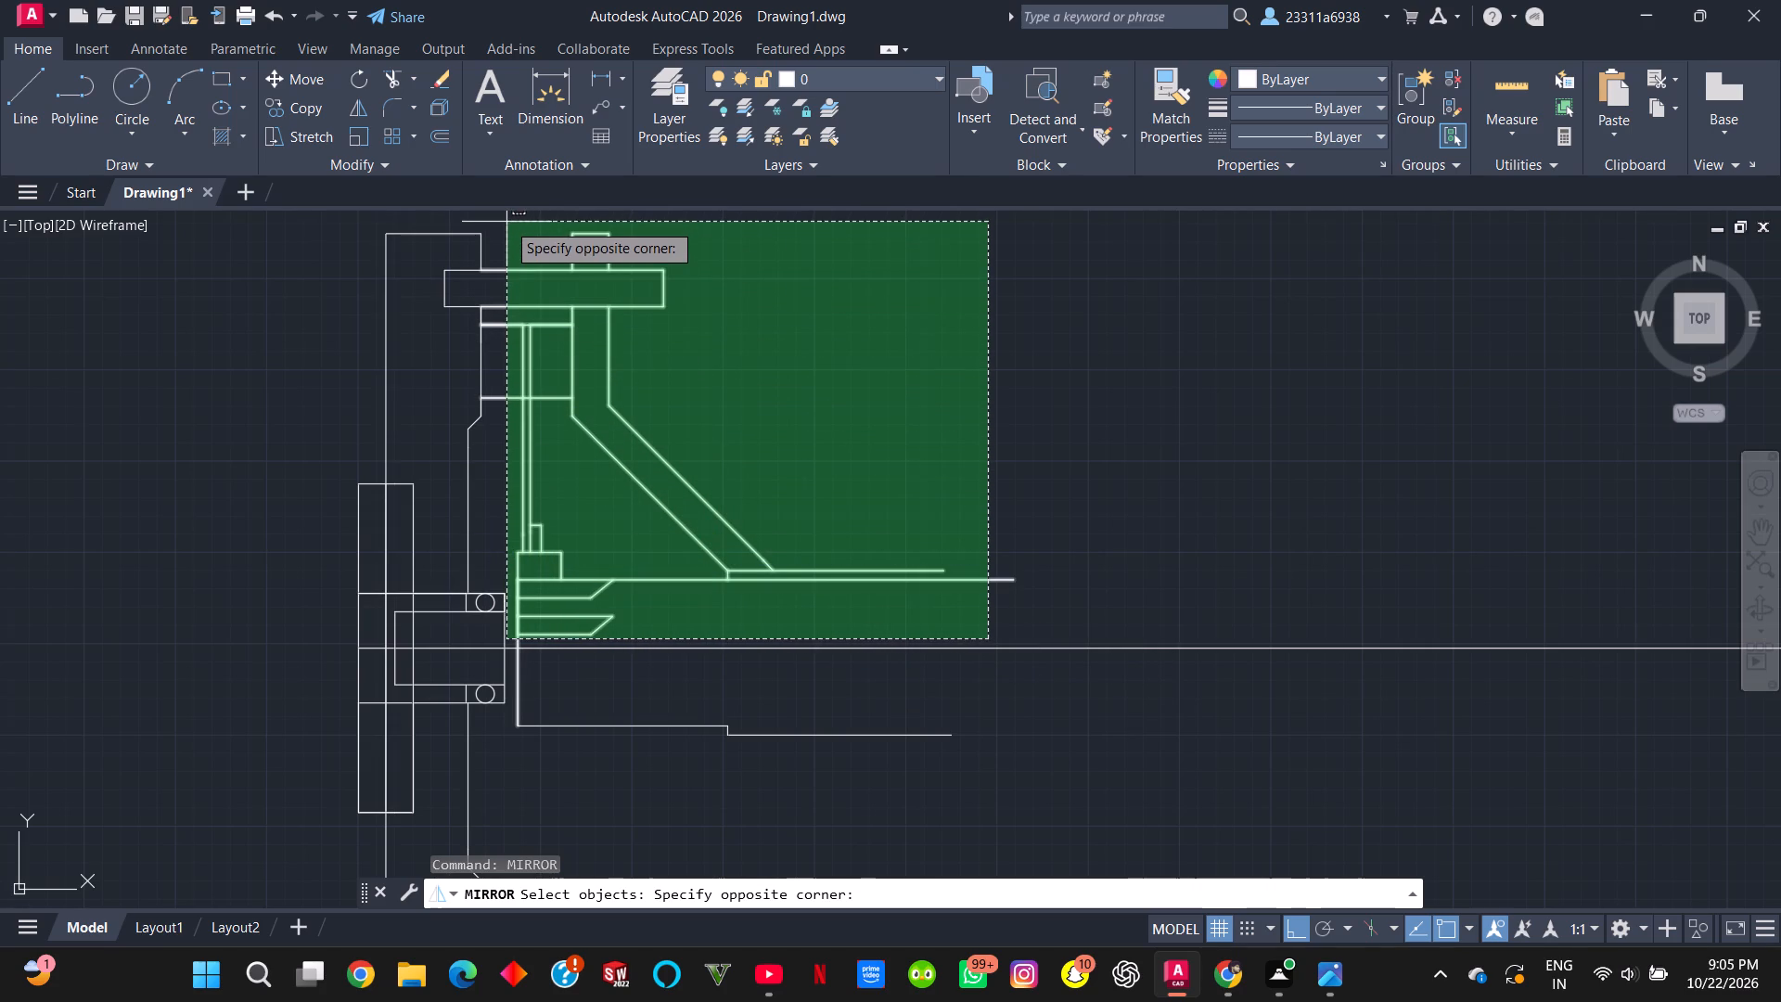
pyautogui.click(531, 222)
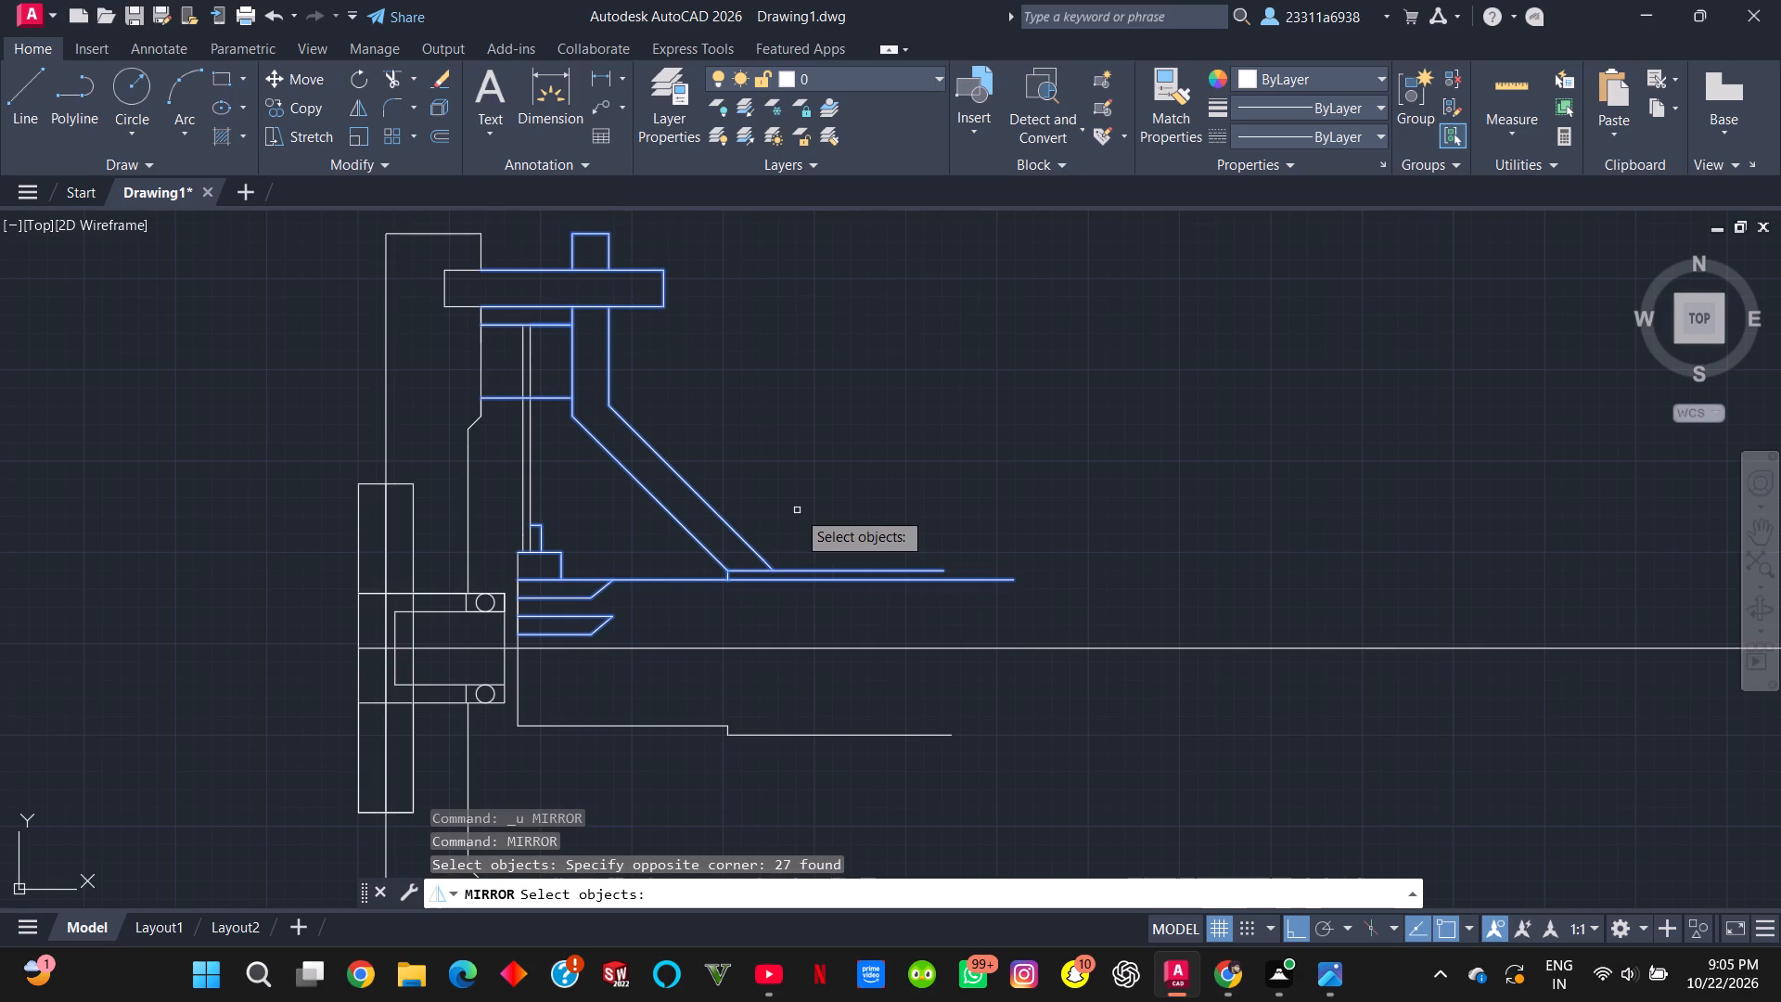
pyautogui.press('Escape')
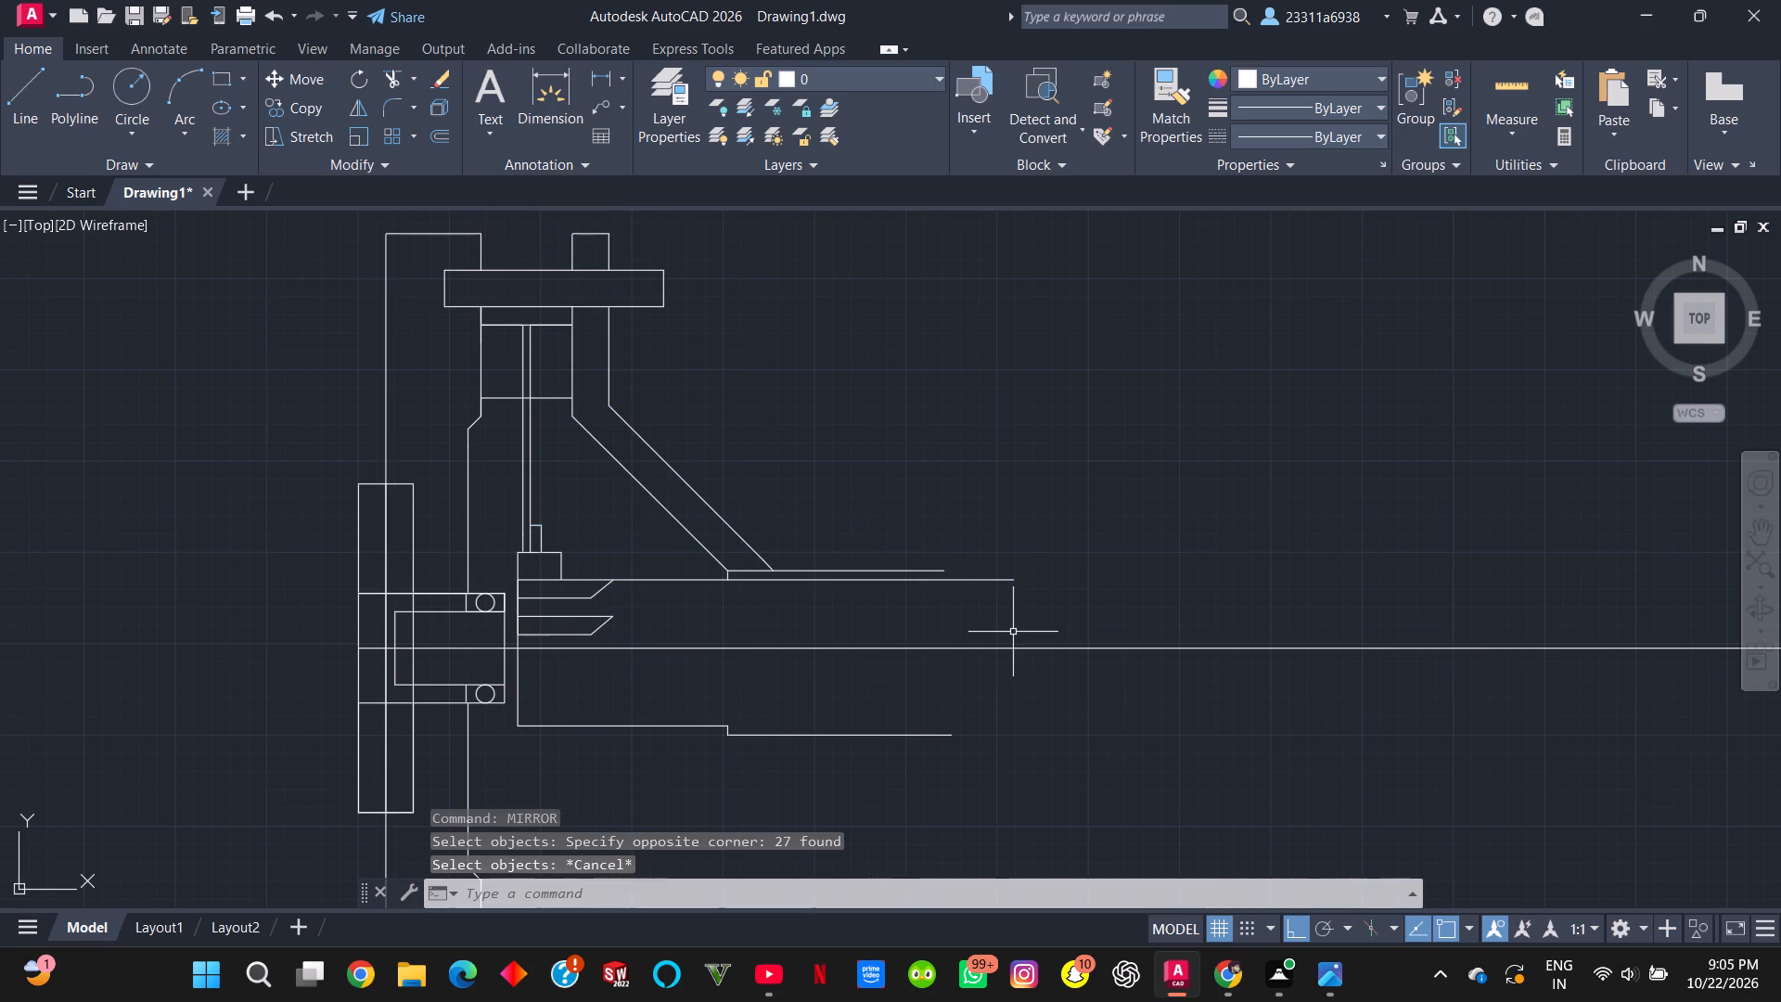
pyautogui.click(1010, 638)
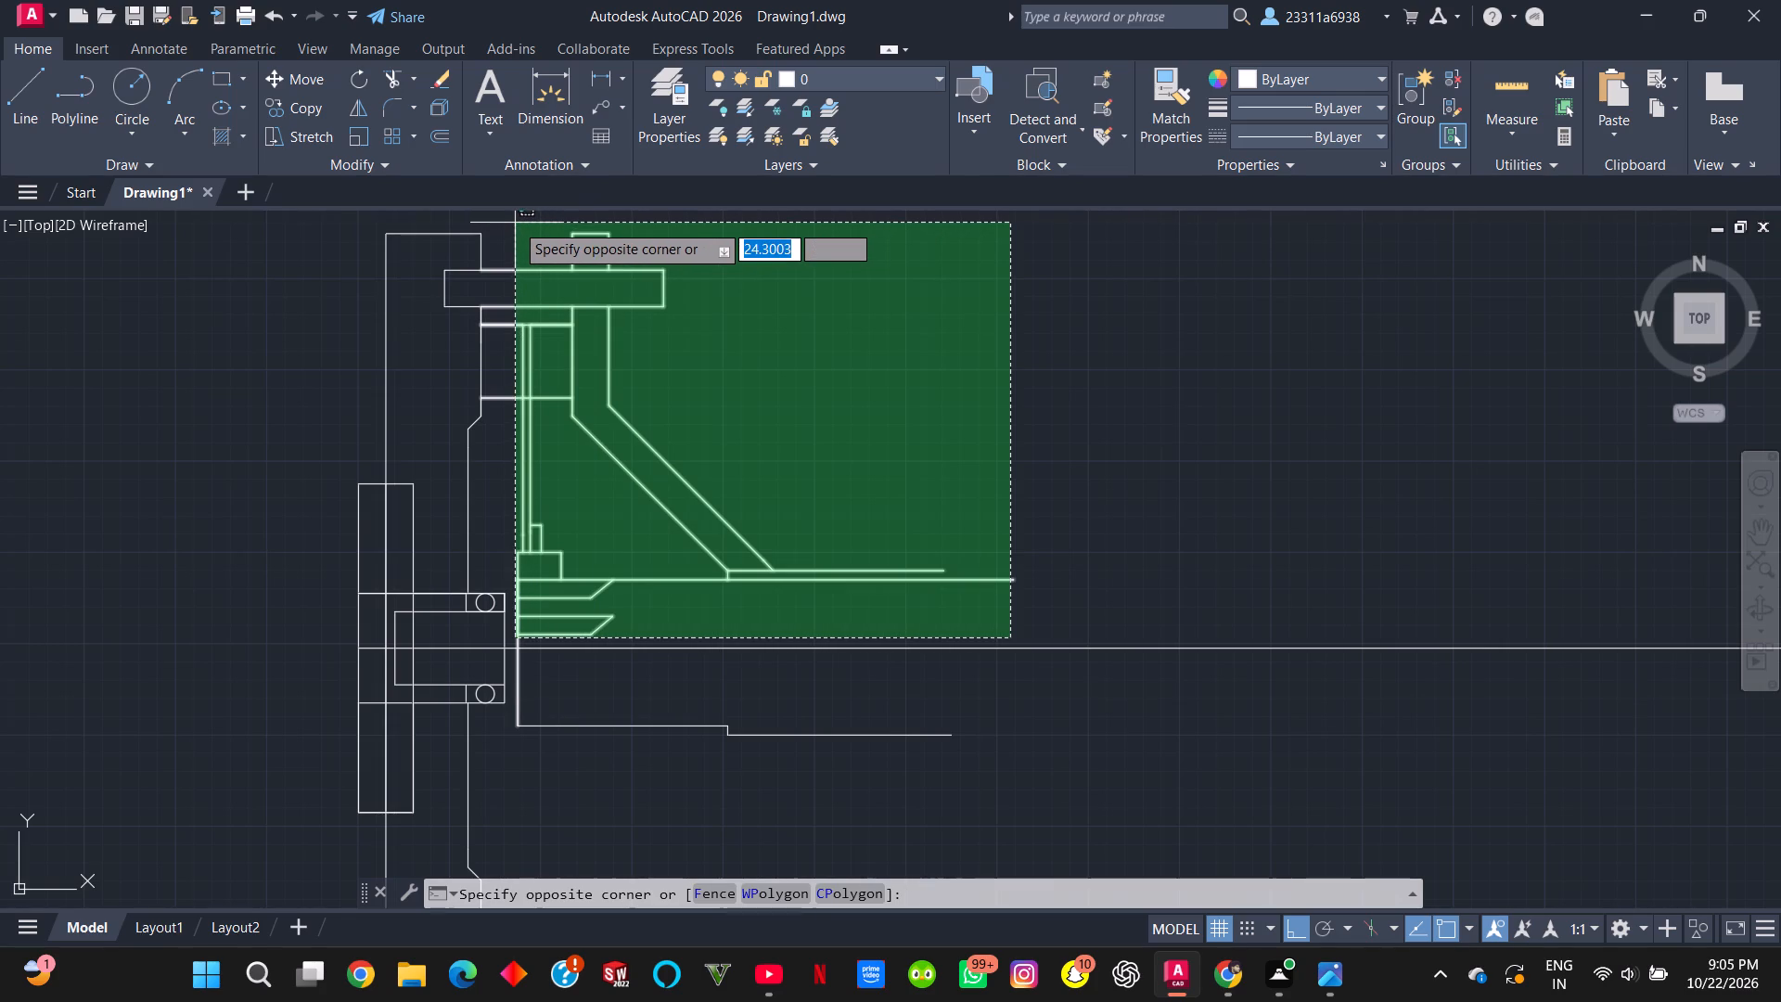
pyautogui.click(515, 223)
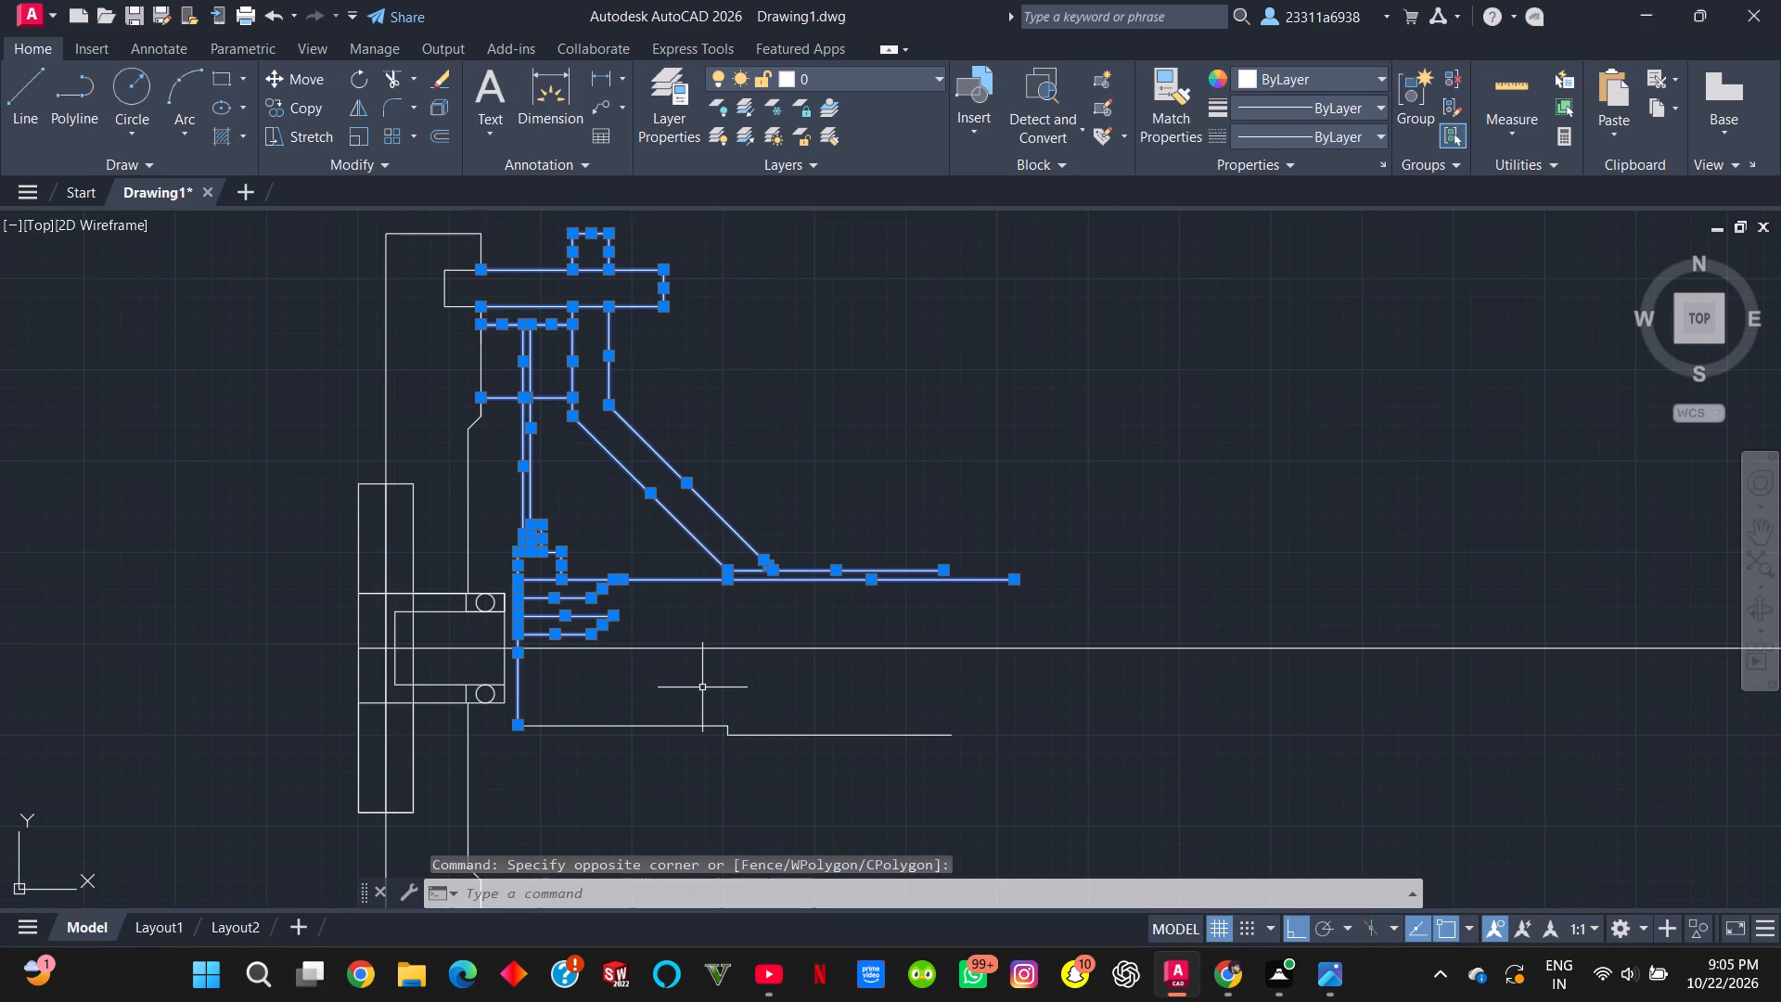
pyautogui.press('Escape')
# Mirror the upper bar, angled arm, inner verticals, stepped blocks and shaft lines about the horizontal centre ray, keeping the source objects.
pyautogui.write('mi')
pyautogui.click(769, 743)
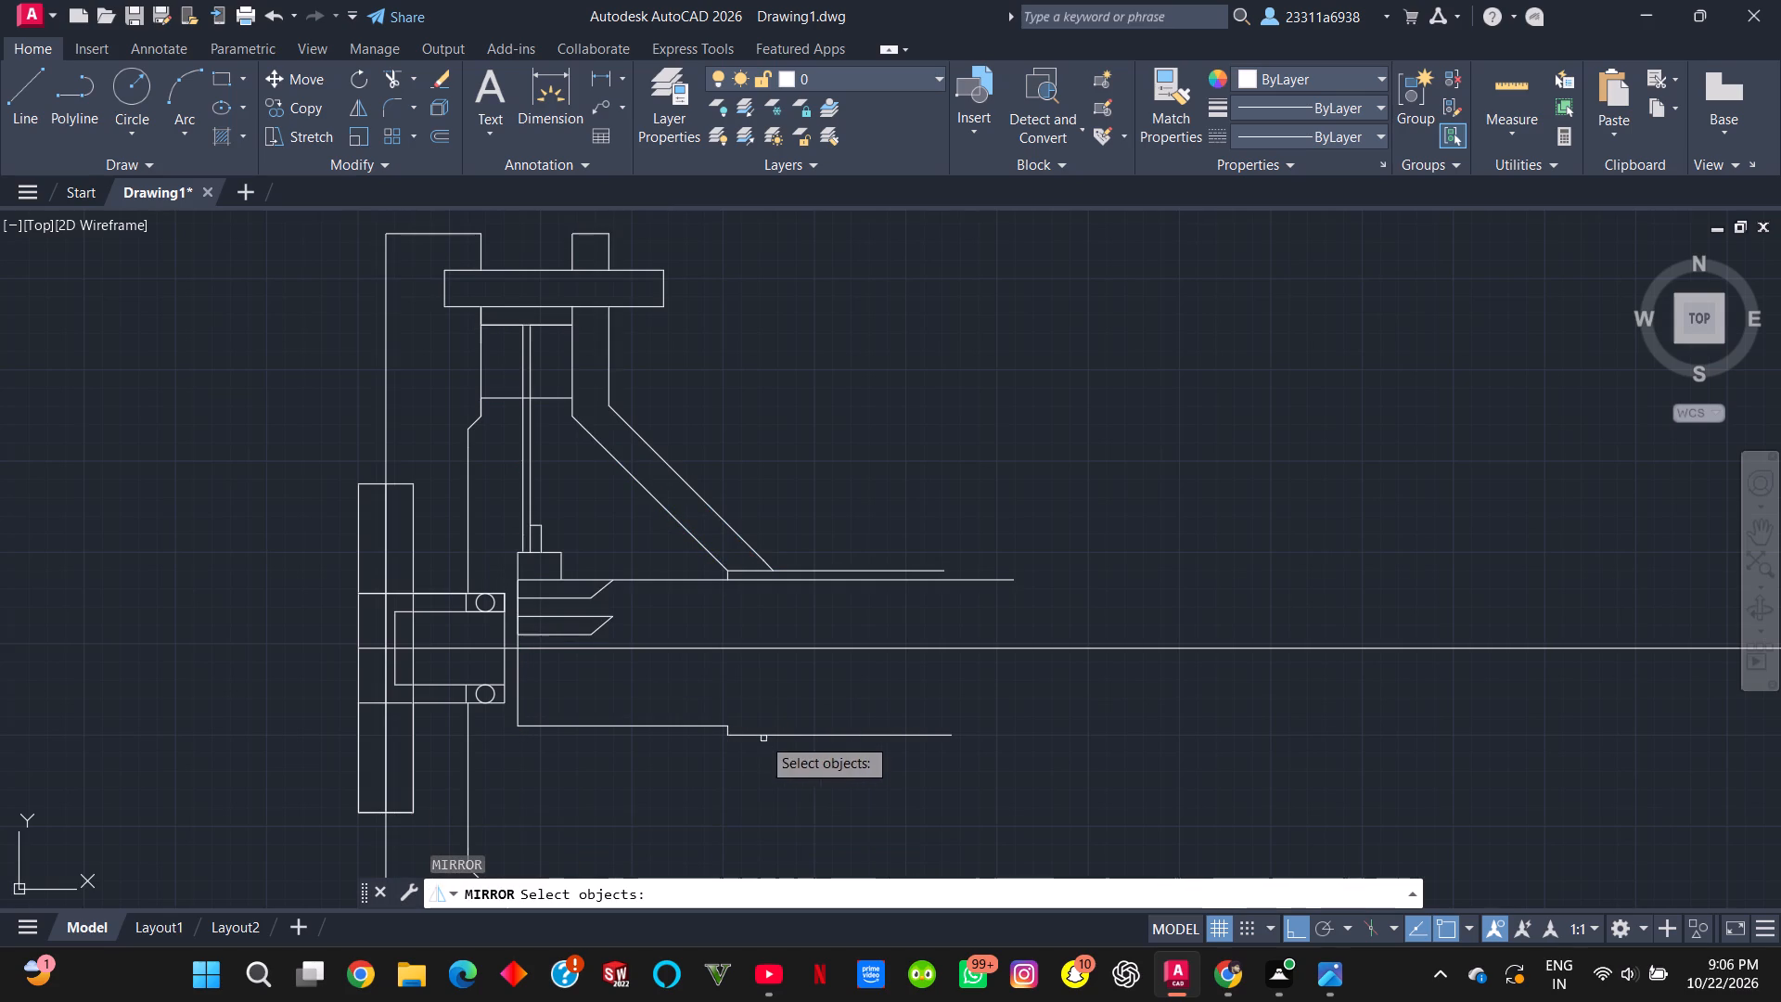
pyautogui.click(1005, 640)
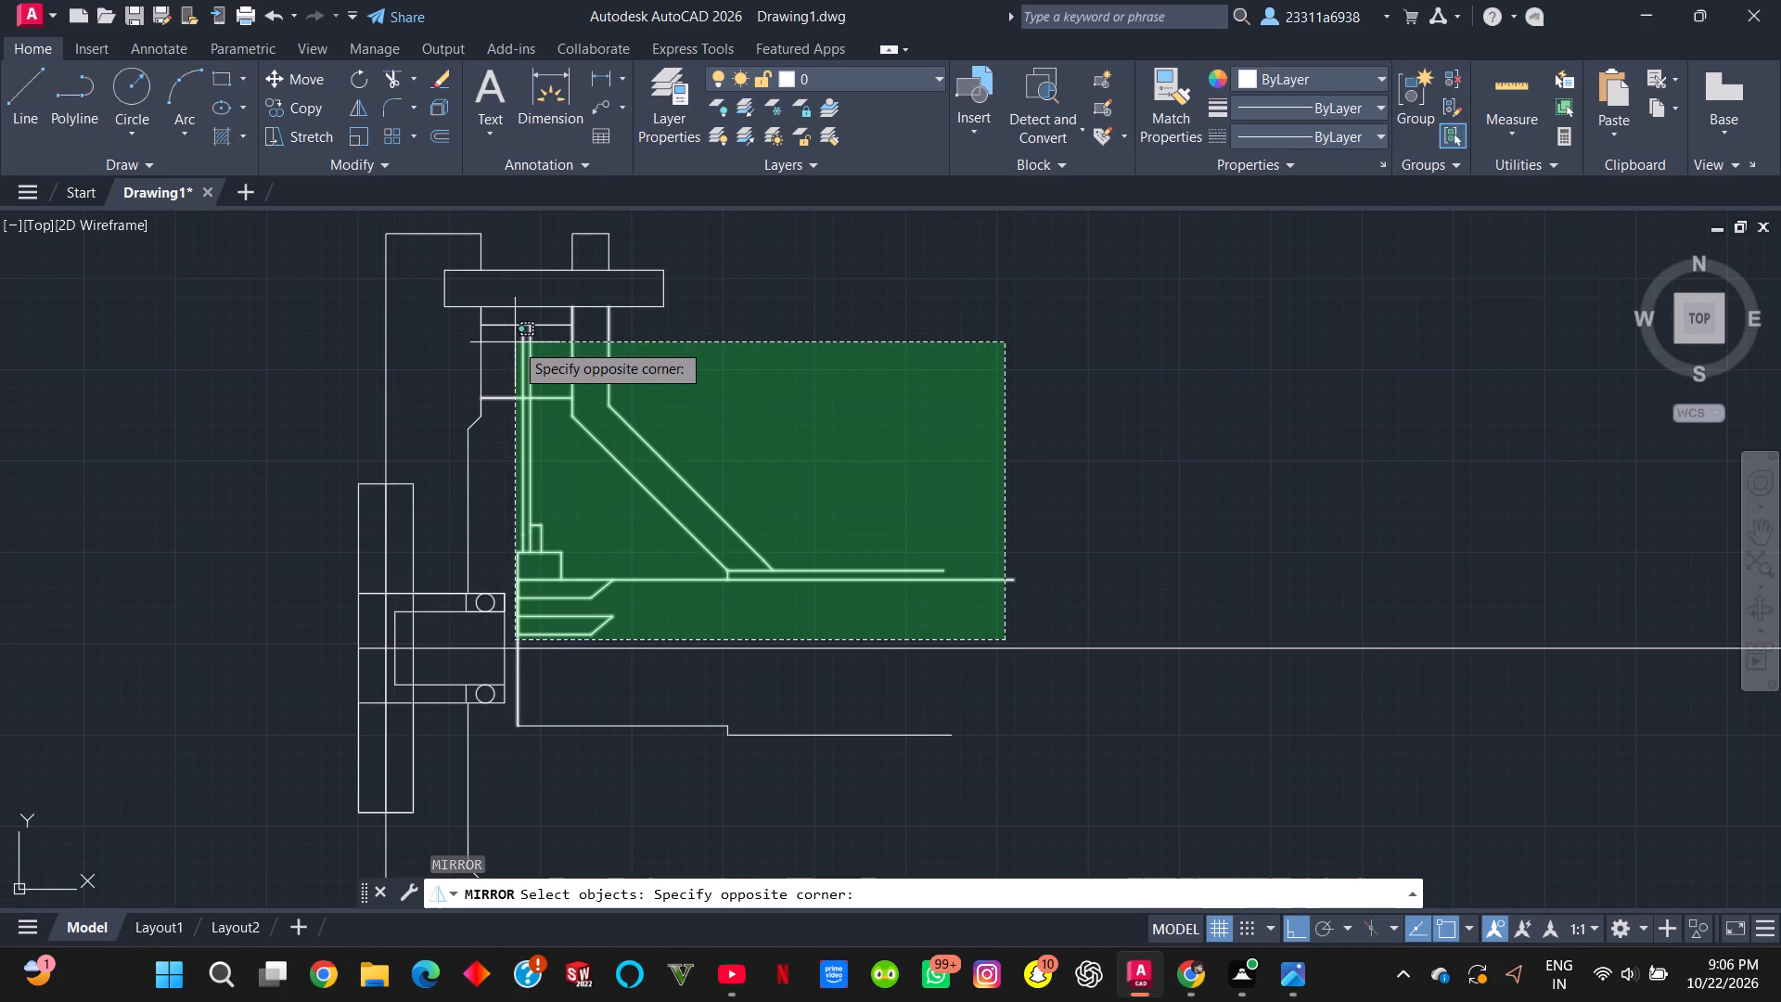
pyautogui.click(509, 232)
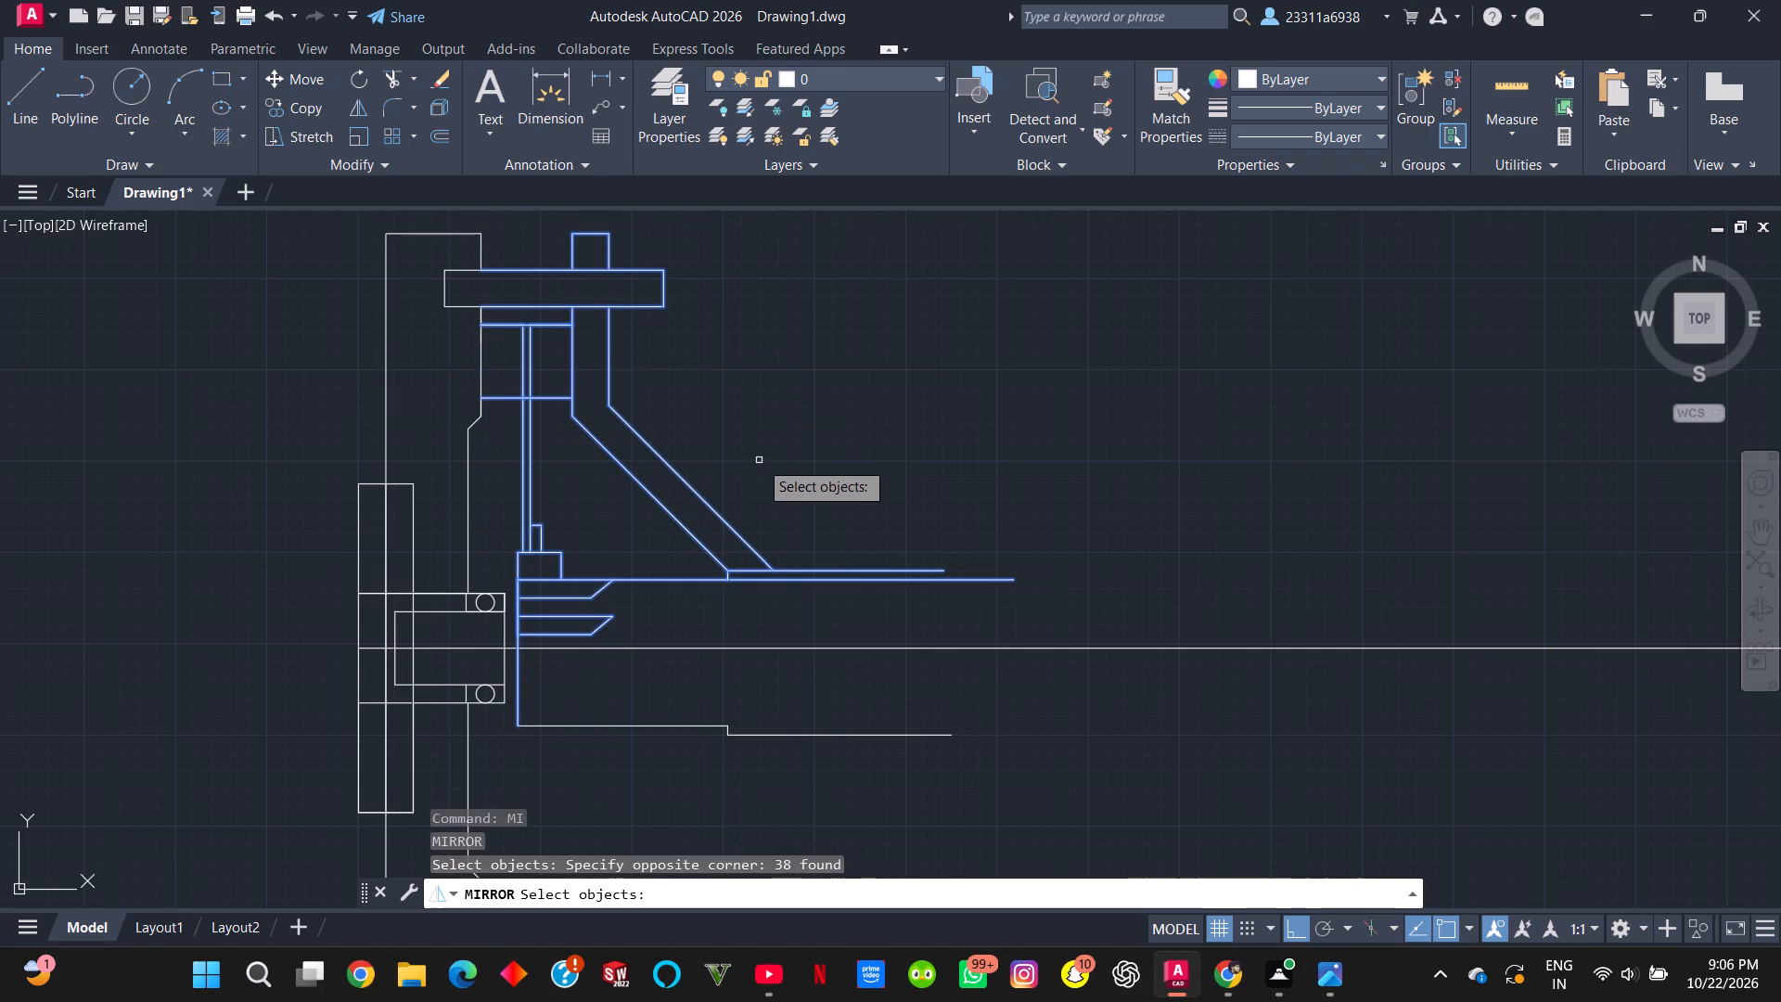
pyautogui.press('Return')
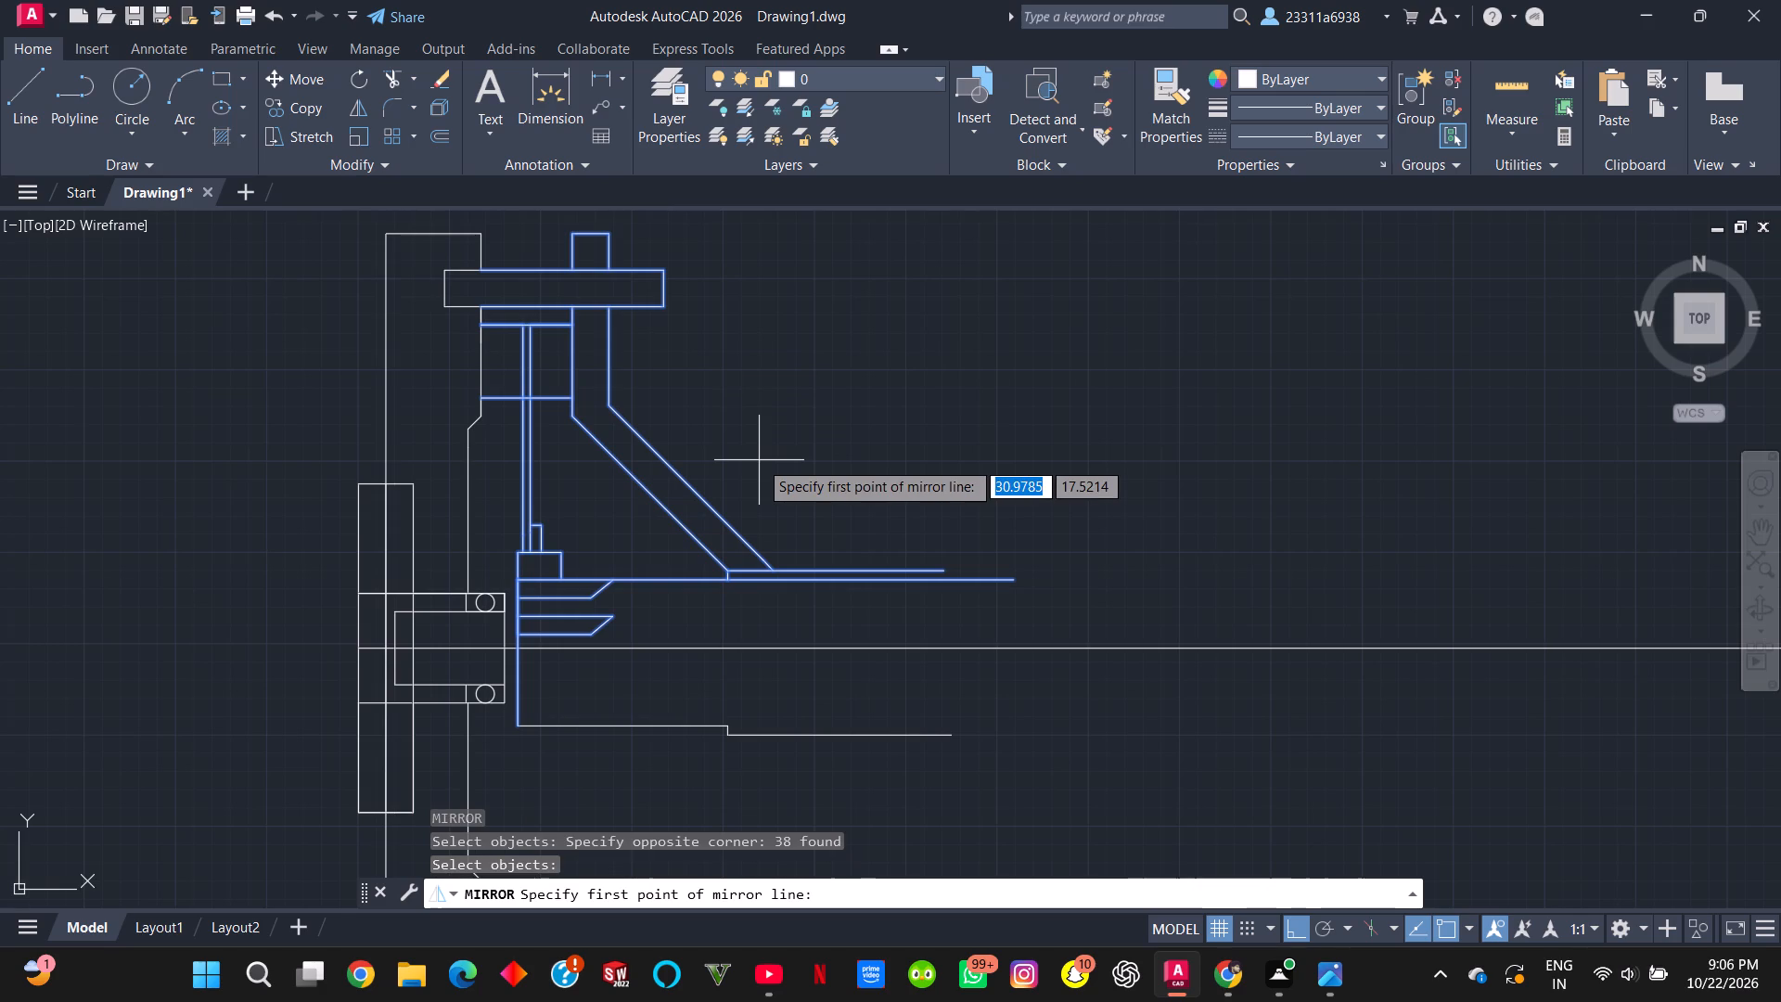
pyautogui.click(851, 646)
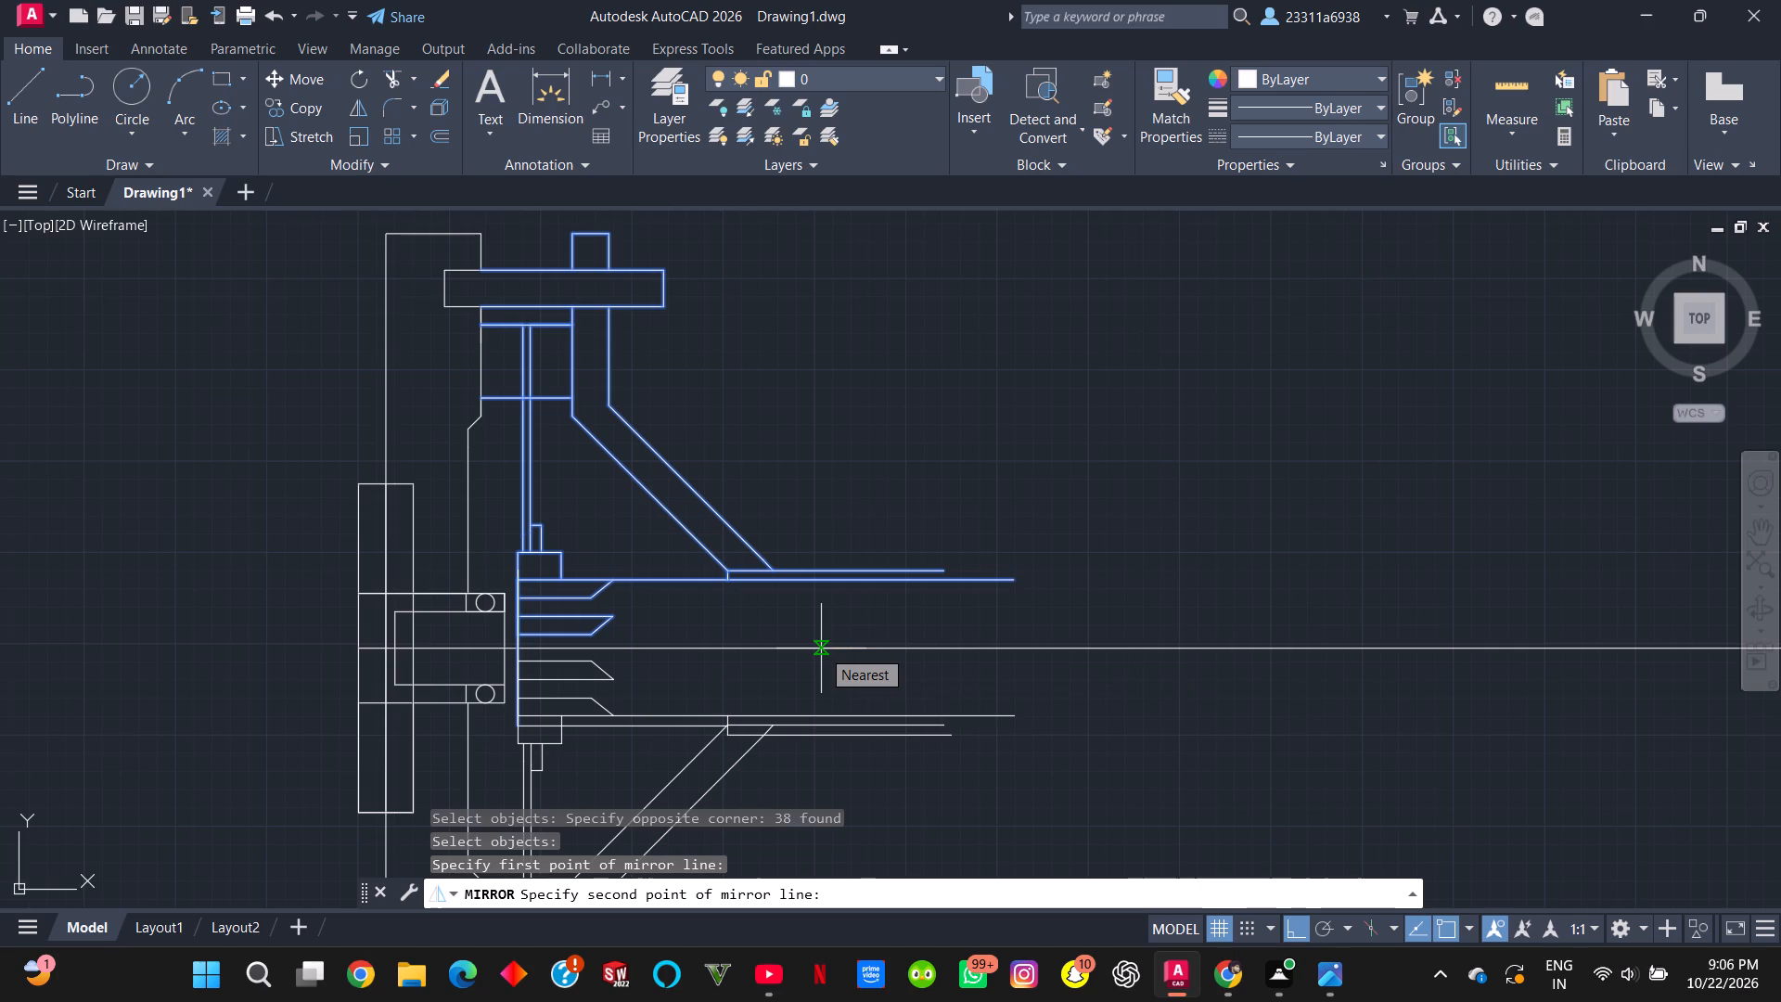
pyautogui.click(752, 646)
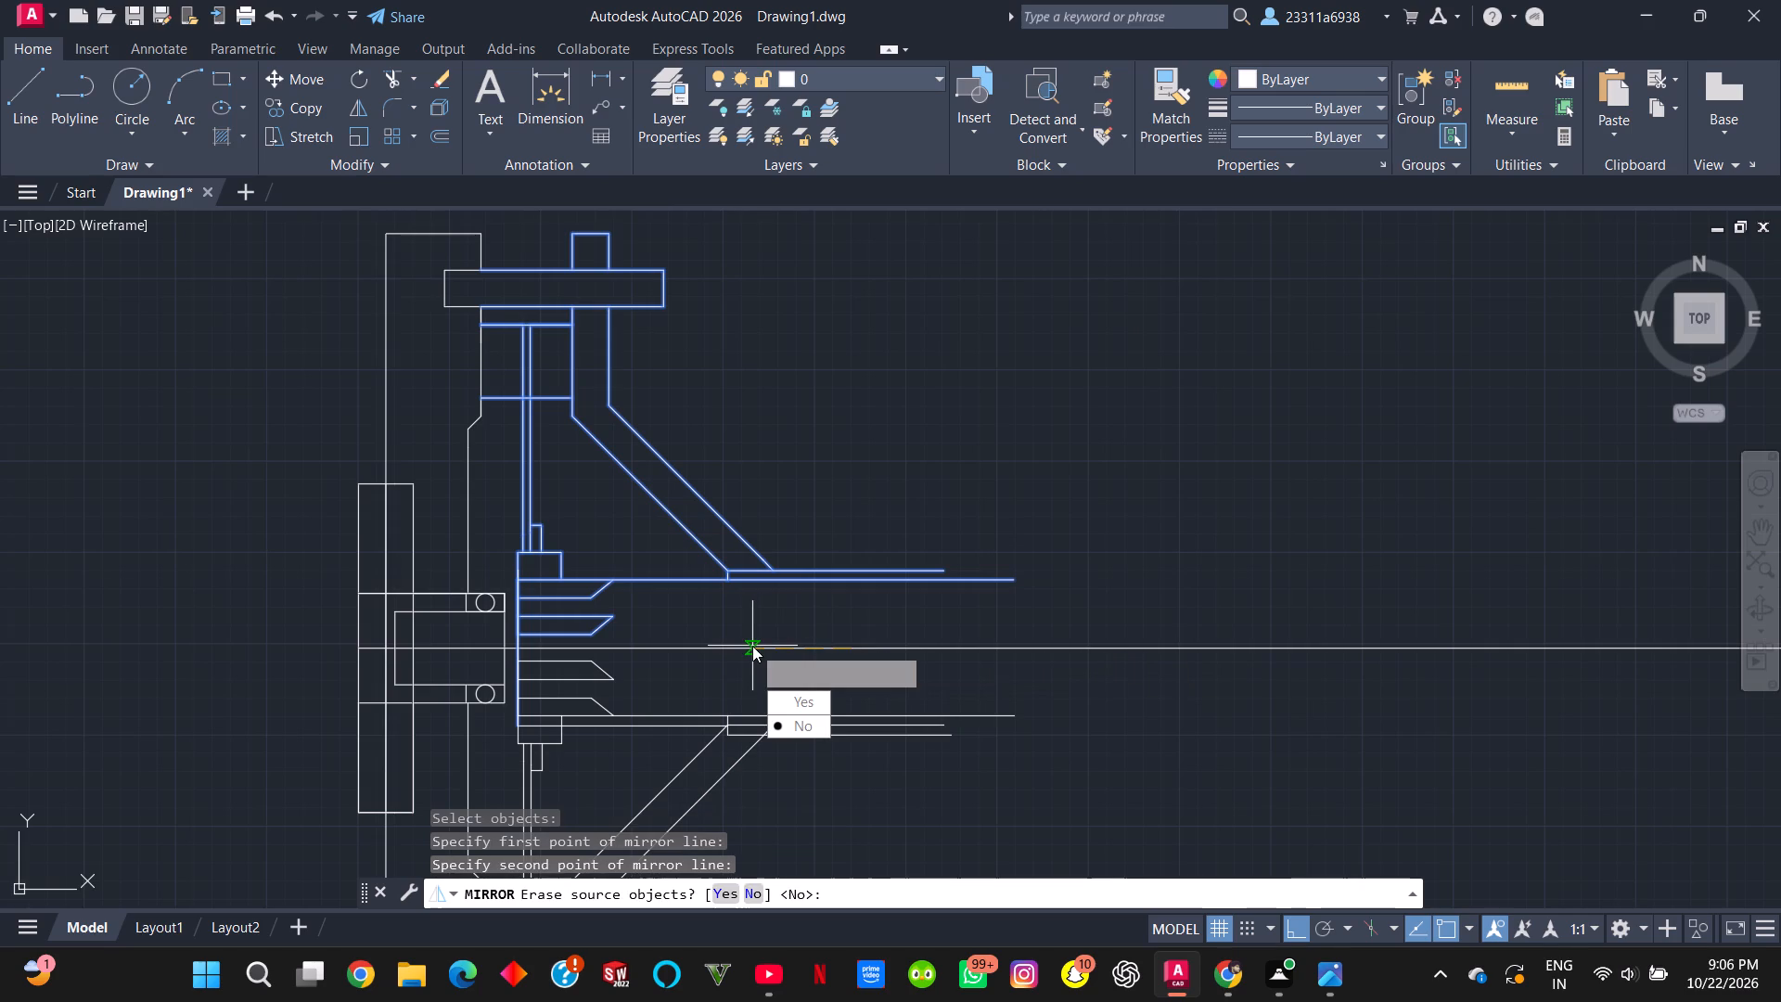
pyautogui.moveTo(789, 720); pyautogui.dragTo(752, 646)
pyautogui.scroll(-3, 887, 690)
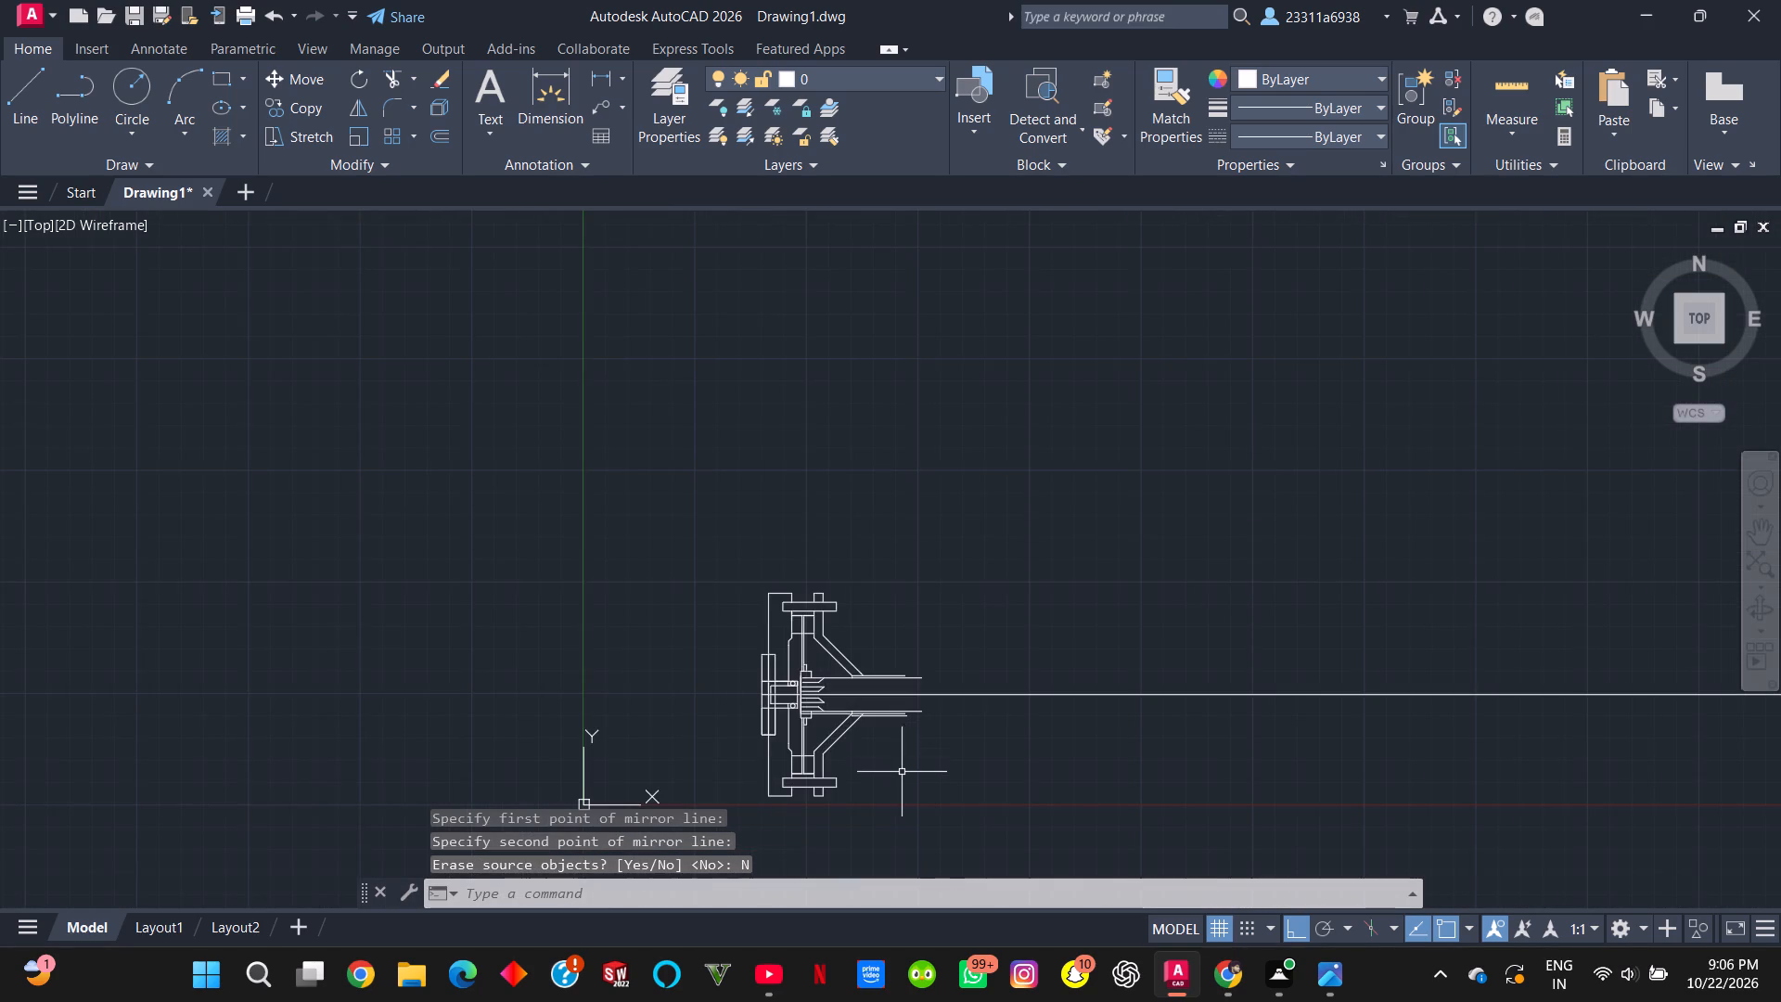
pyautogui.scroll(2, 904, 781)
pyautogui.moveTo(845, 765); pyautogui.dragTo(878, 726, button='middle')
pyautogui.scroll(1, 845, 765)
pyautogui.scroll(-1, 816, 700)
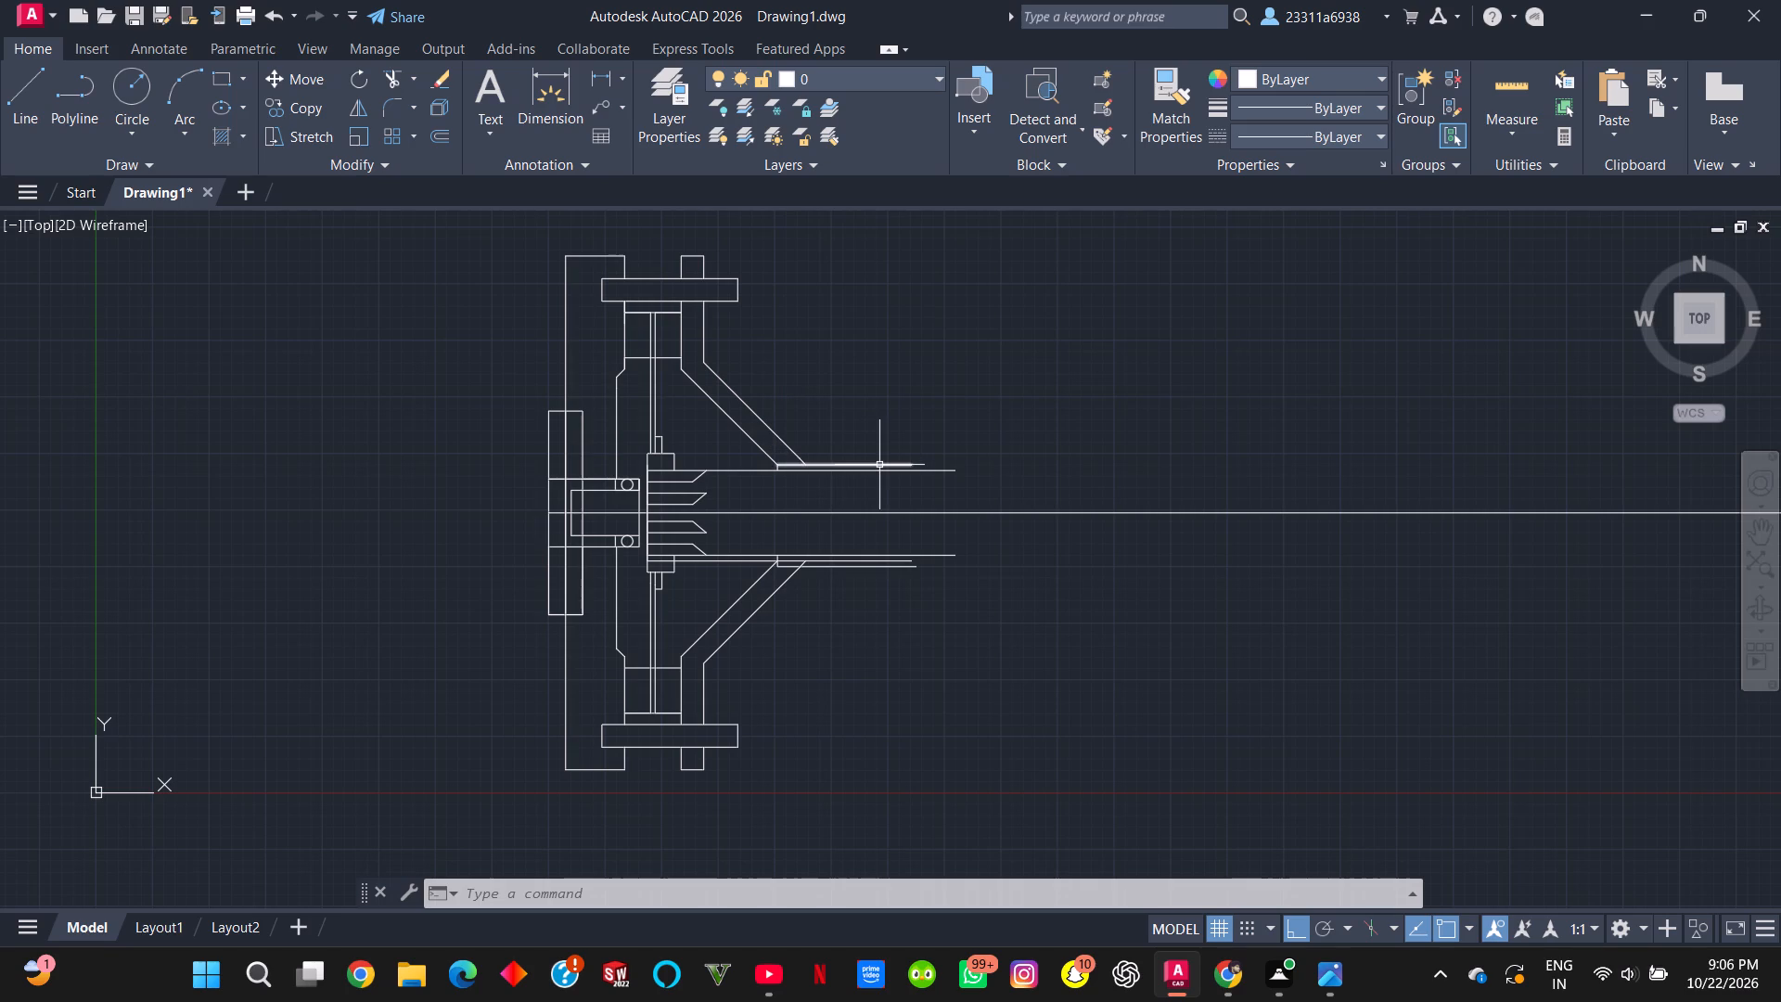
# Erase the stray horizontal line through the lower block and the extra horizontal and short vertical lines at the lower arm's inner end.
pyautogui.scroll(1, 886, 481)
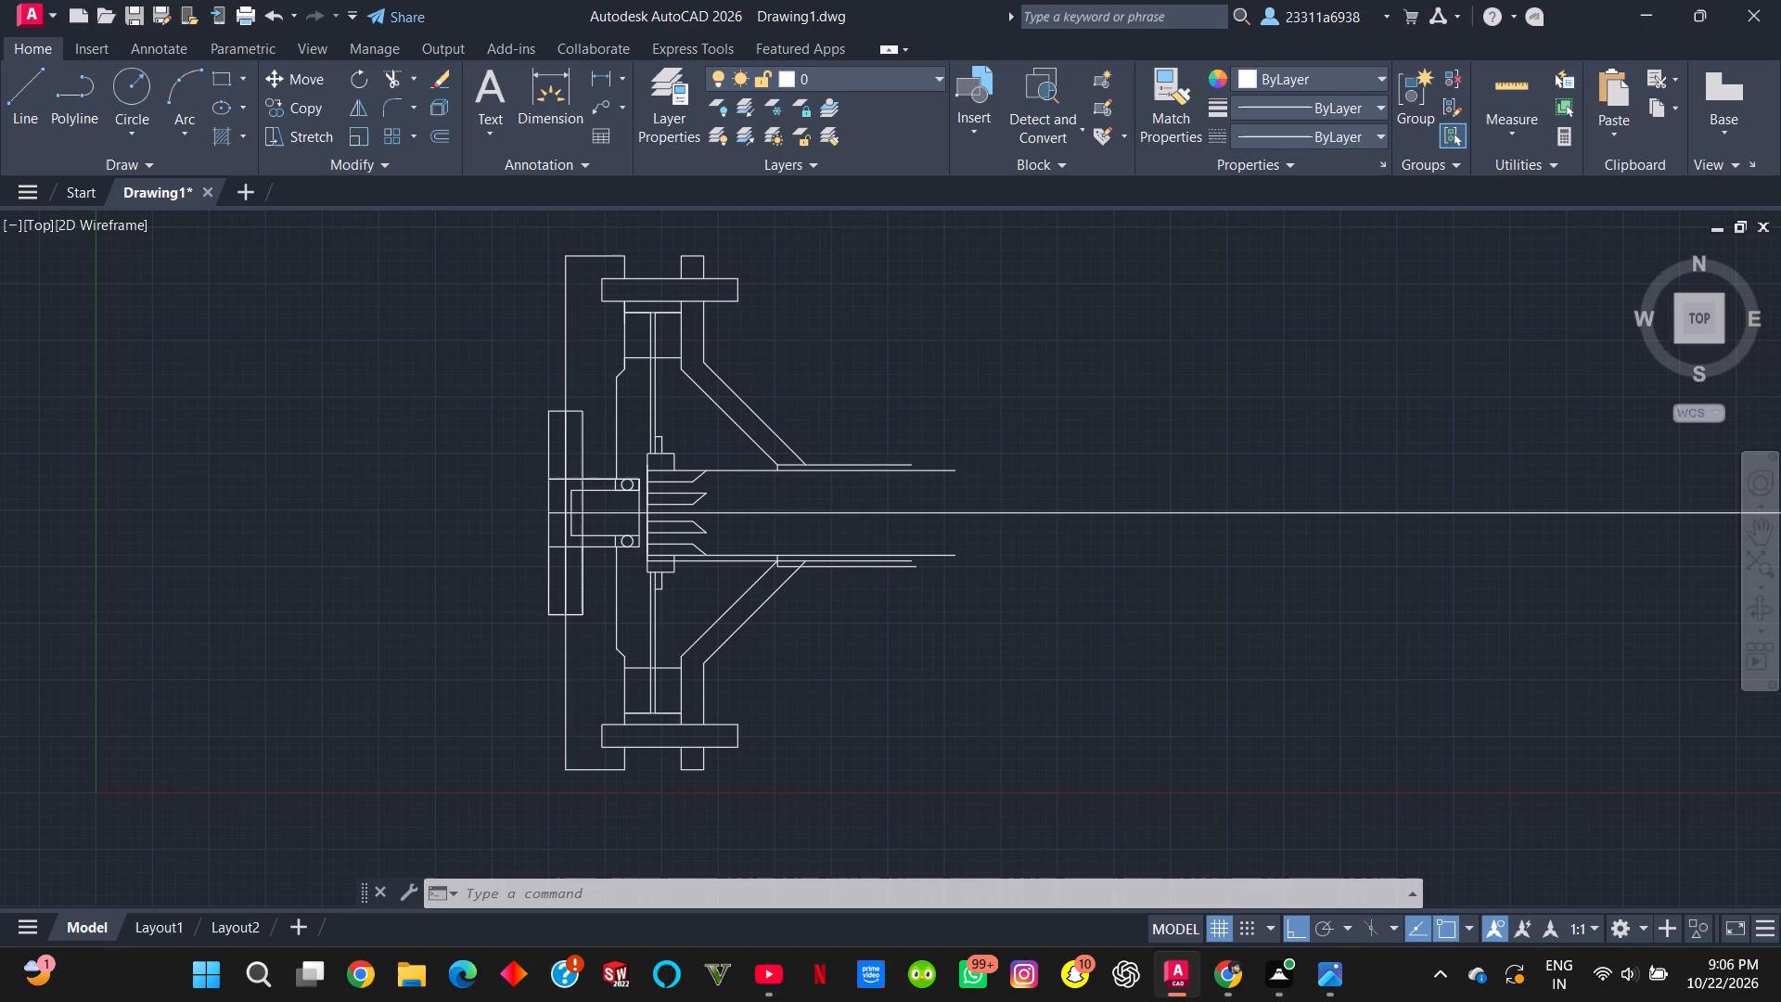
pyautogui.scroll(2, 886, 481)
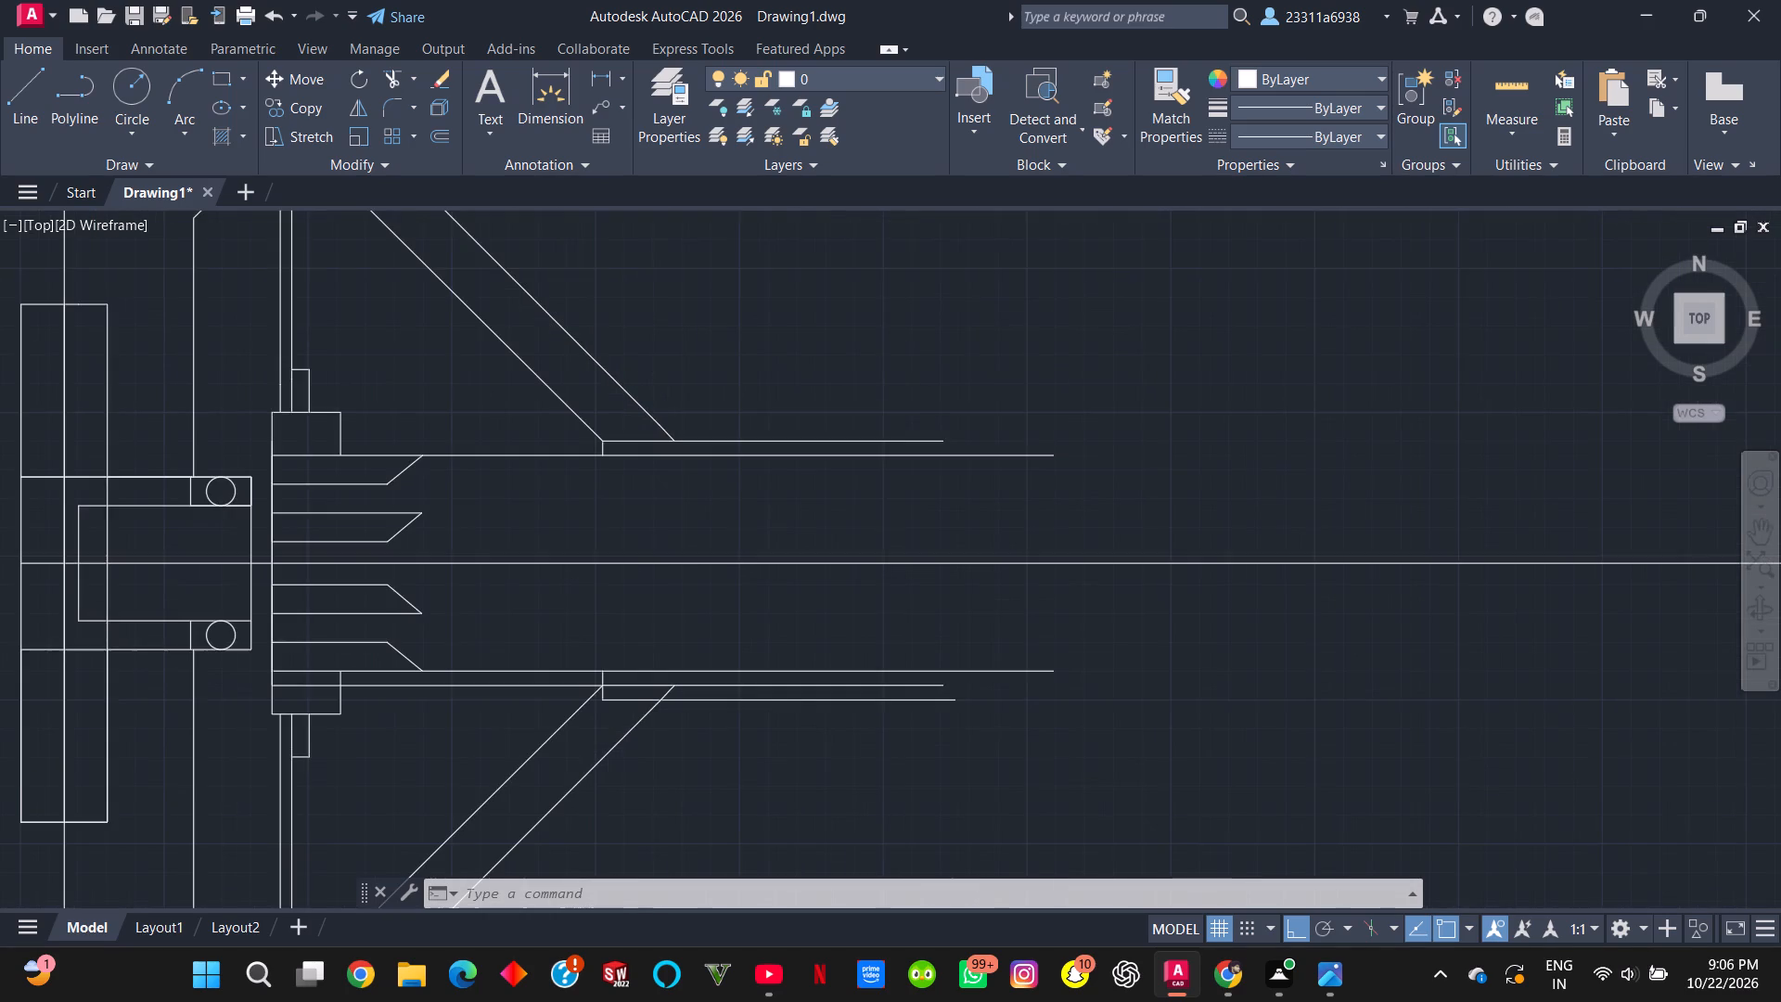
pyautogui.scroll(-1, 886, 481)
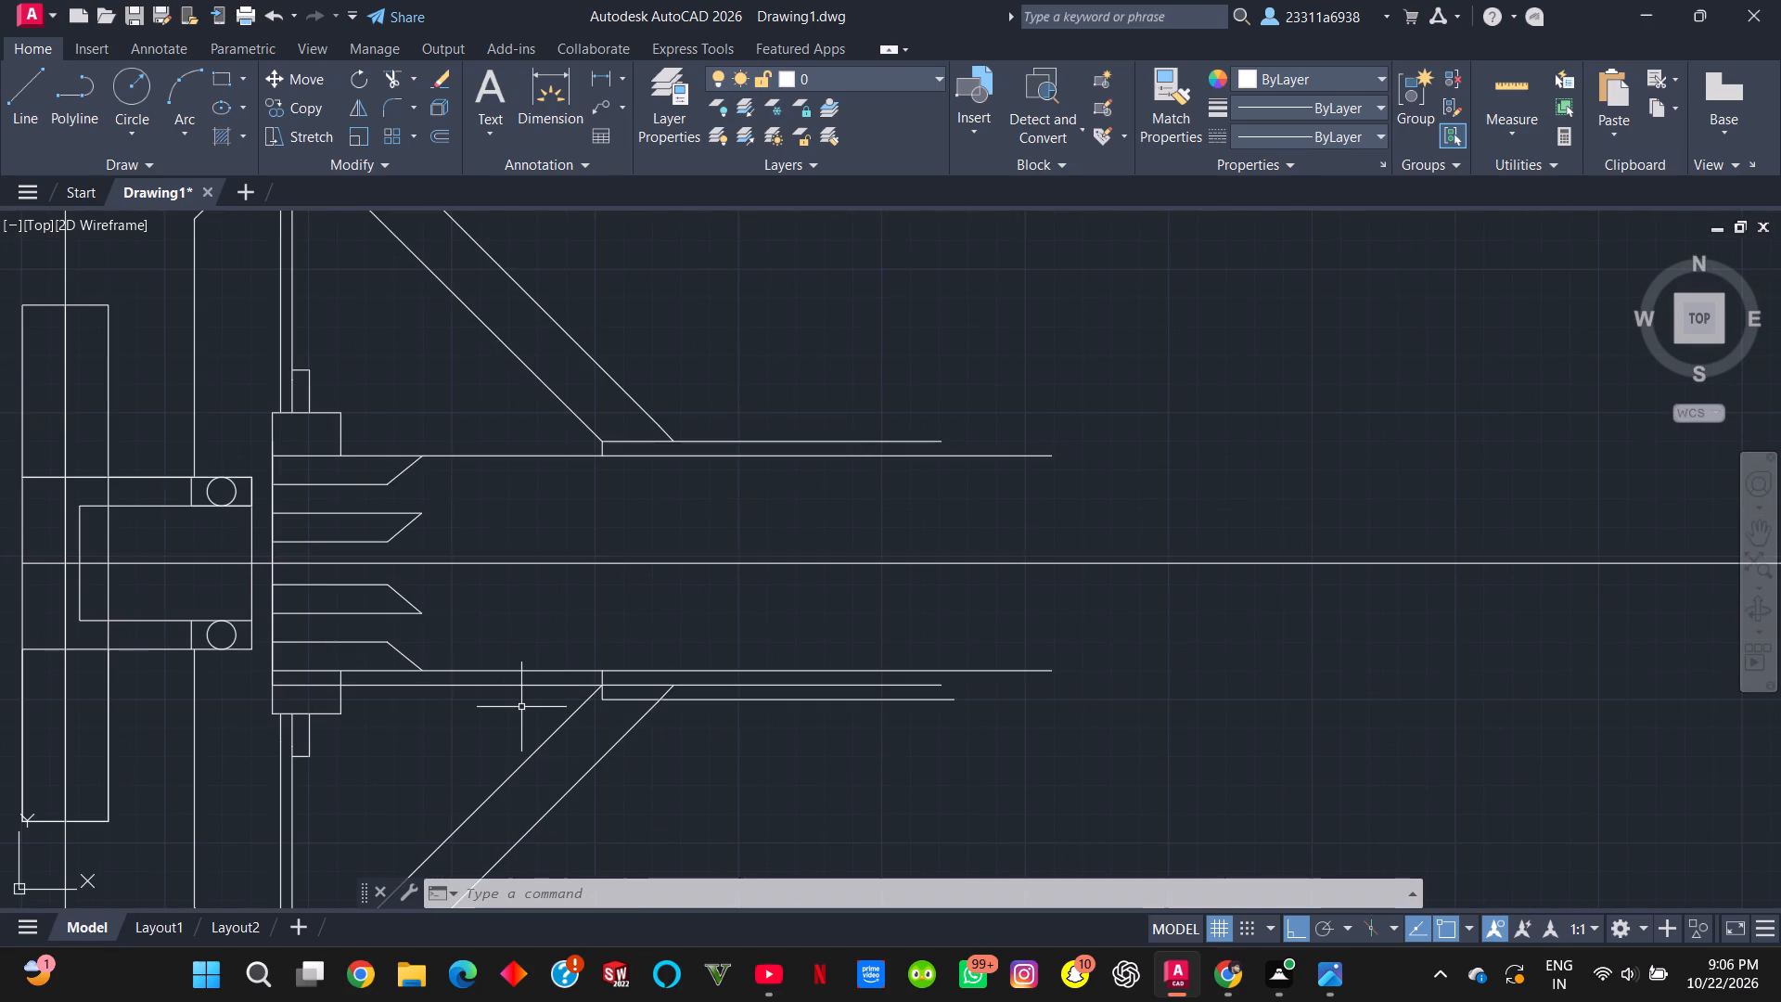
pyautogui.click(430, 683)
pyautogui.press('Delete')
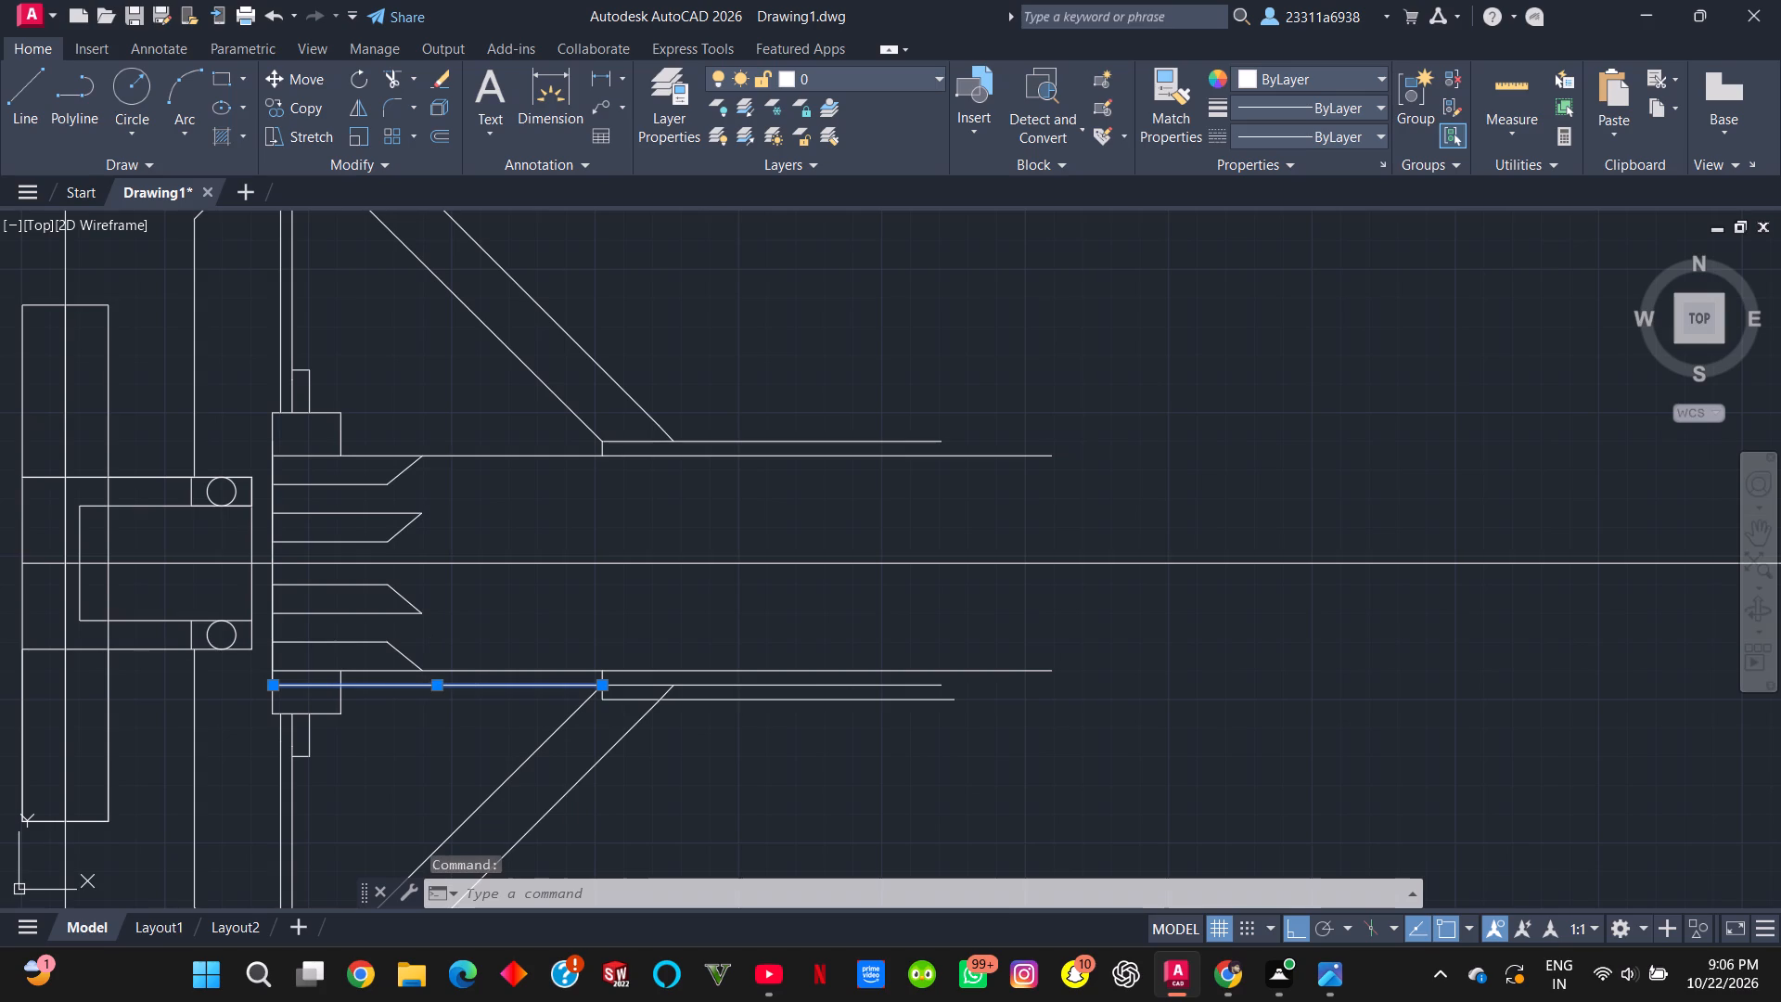
pyautogui.click(631, 698)
pyautogui.press('Delete')
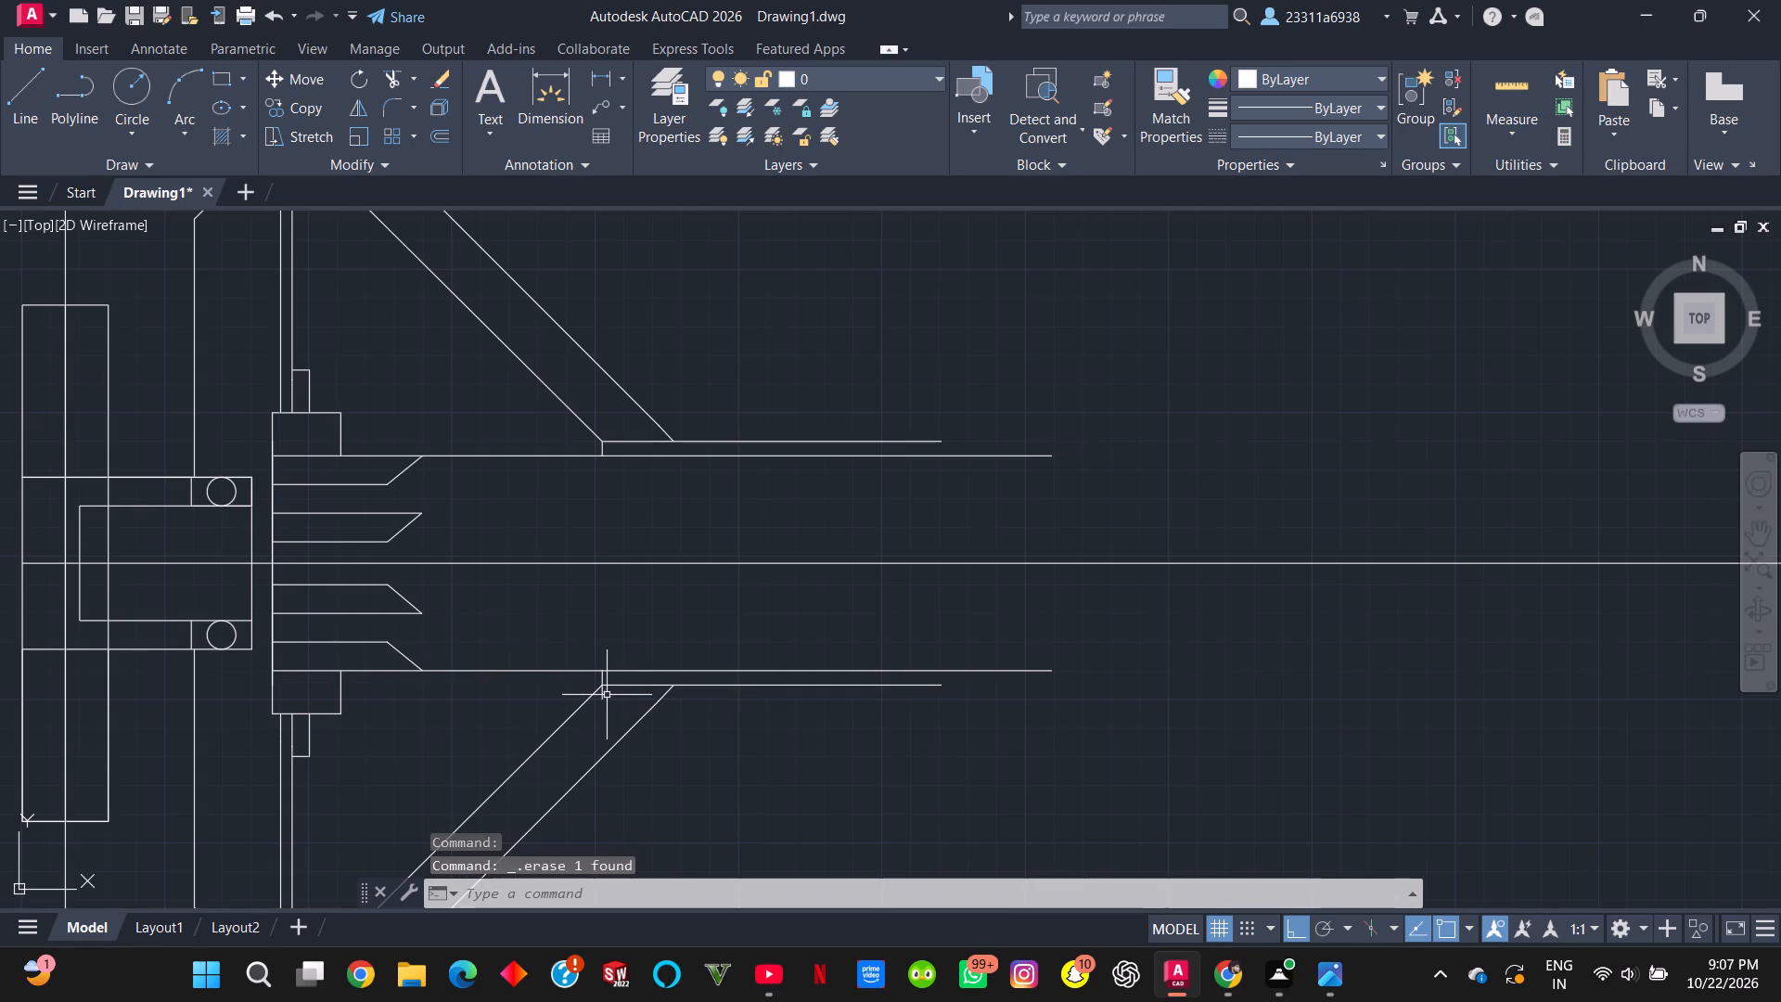
pyautogui.click(605, 695)
pyautogui.press('Delete')
# Draw a line joining the right ends of the upper and lower sleeve lines, continuing 1 unit down and 0.5 units right.
pyautogui.scroll(-1, 922, 735)
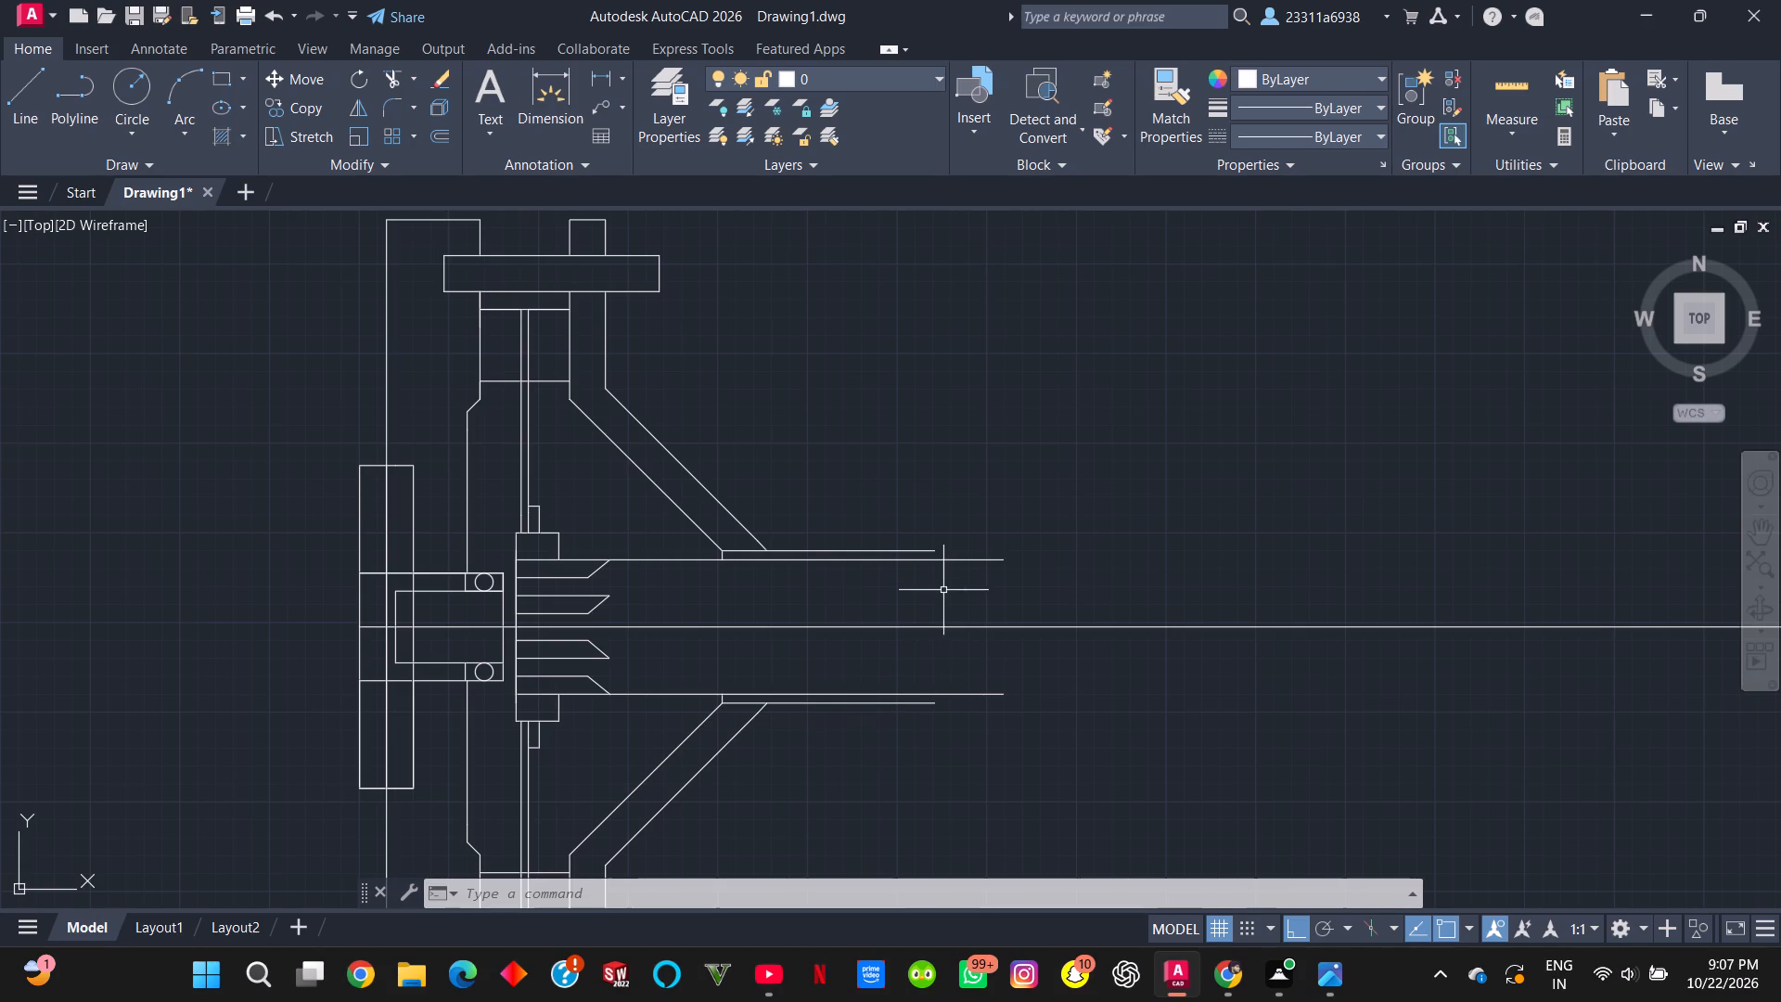
pyautogui.doubleClick(40, 110)
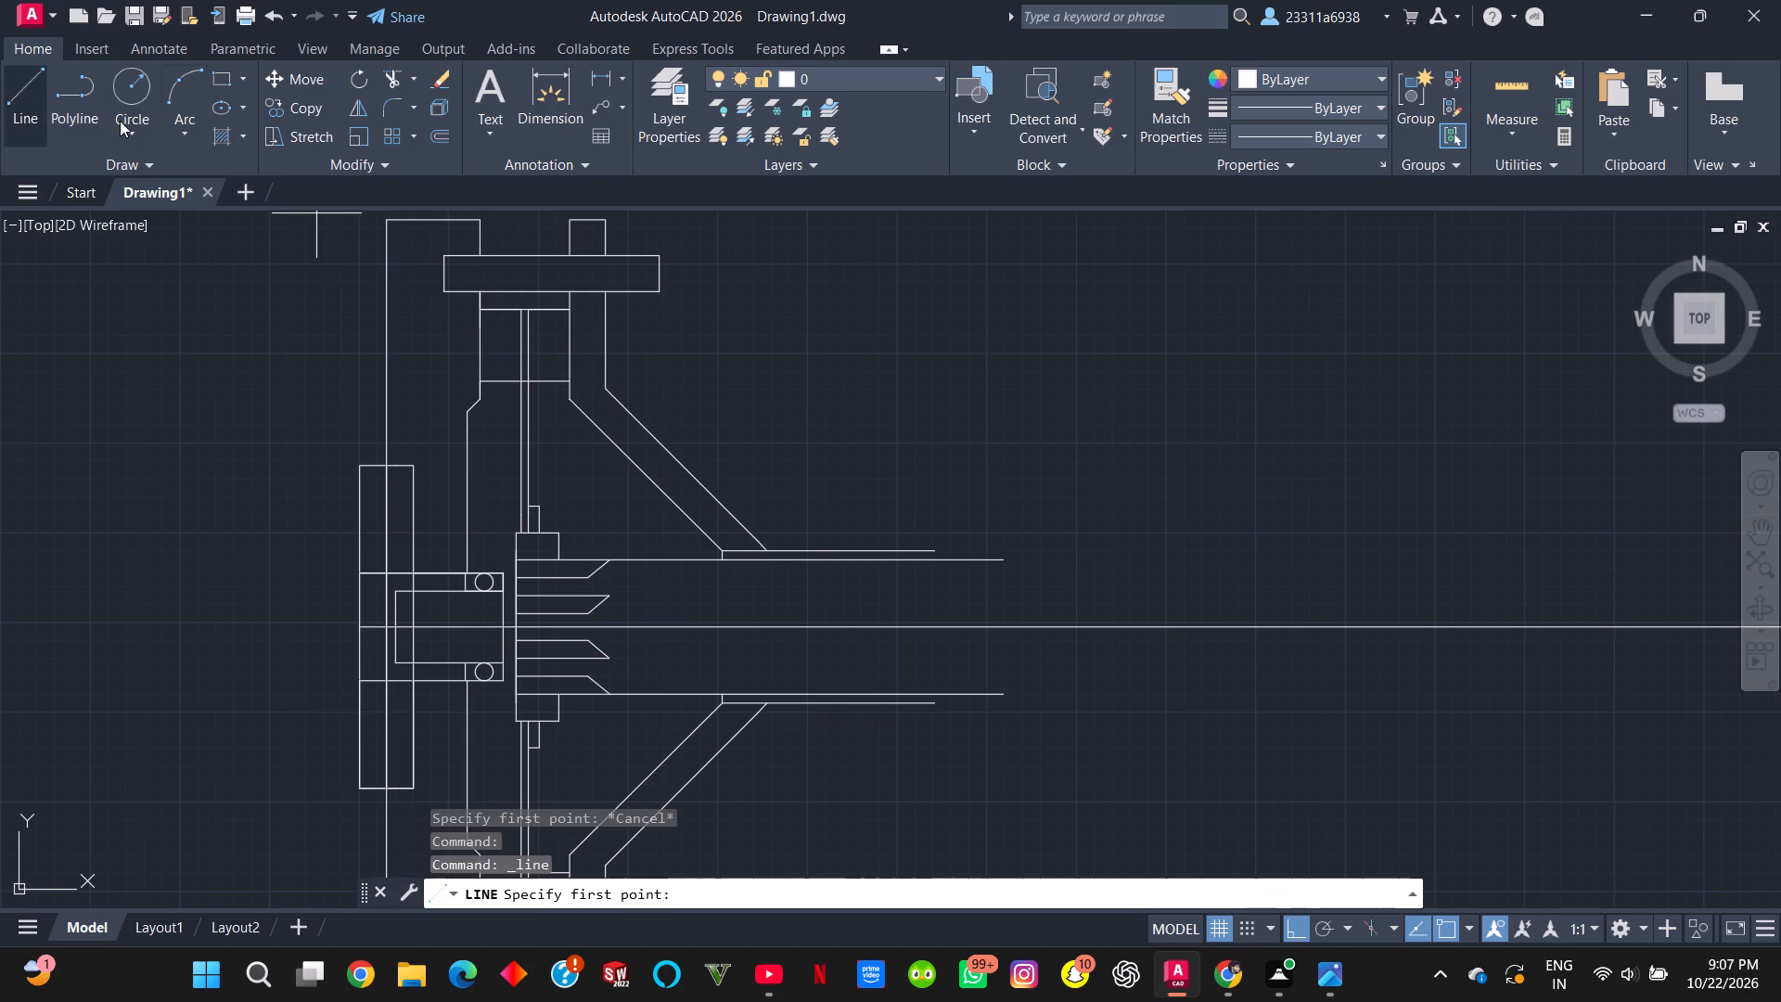
pyautogui.click(935, 552)
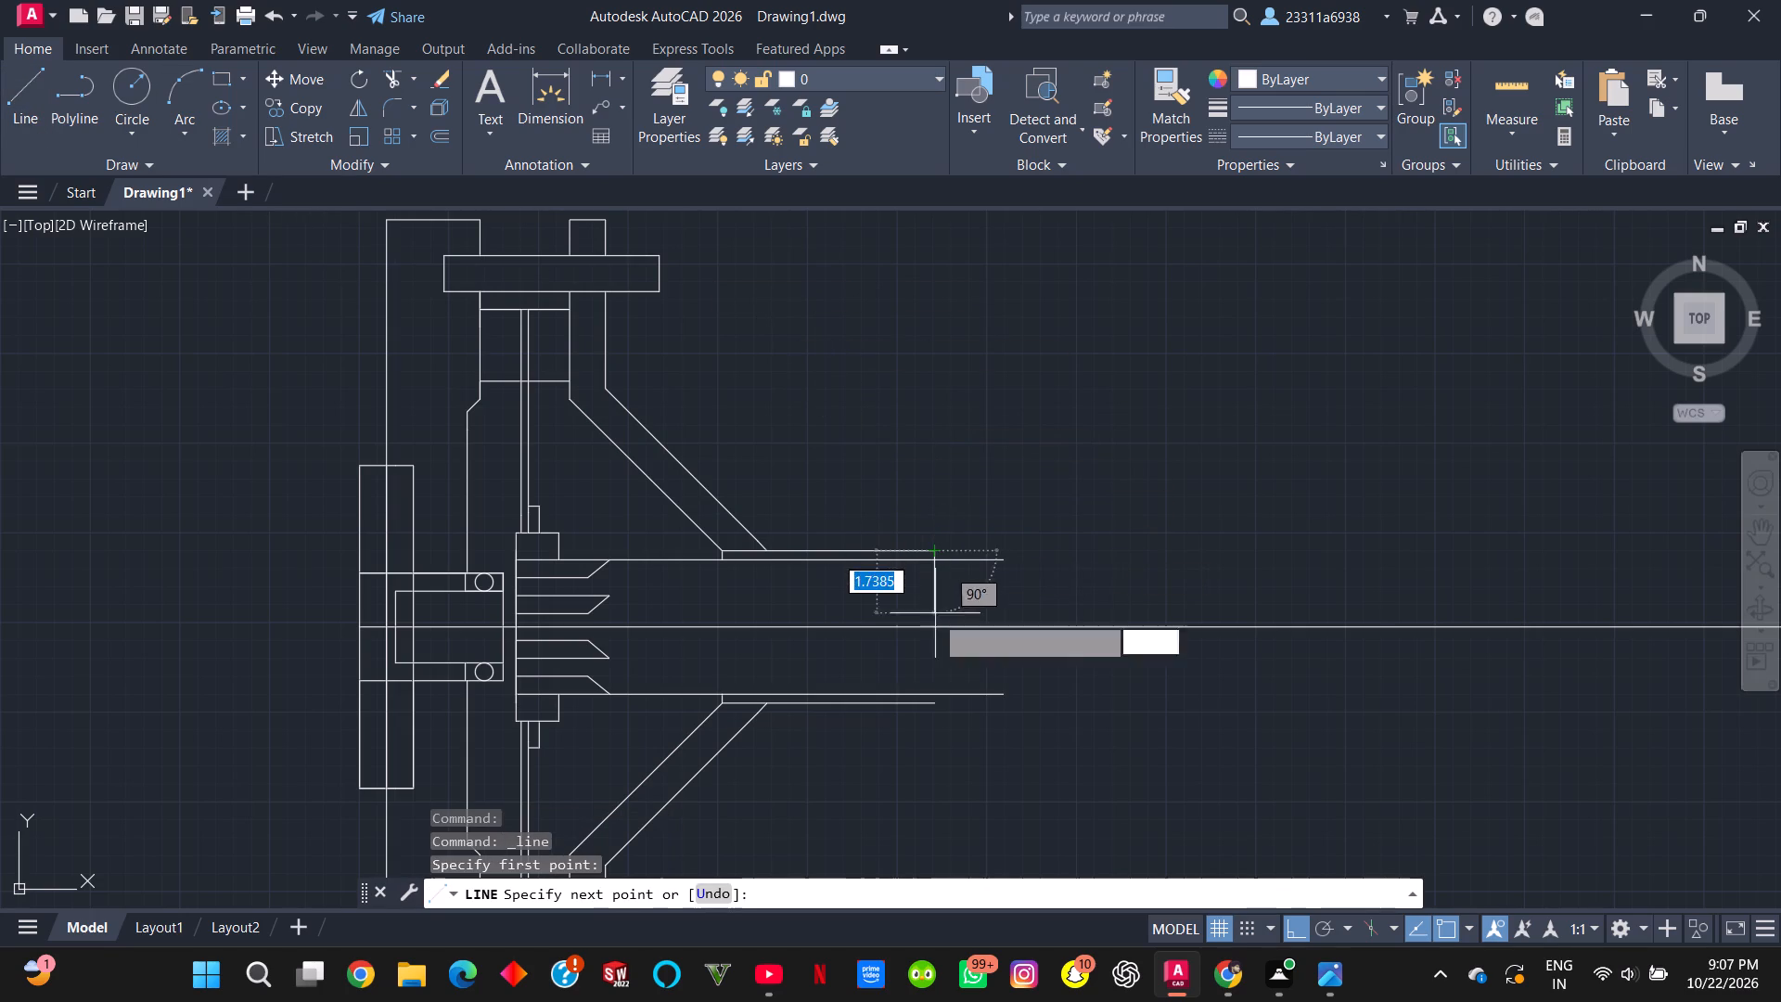
pyautogui.click(935, 704)
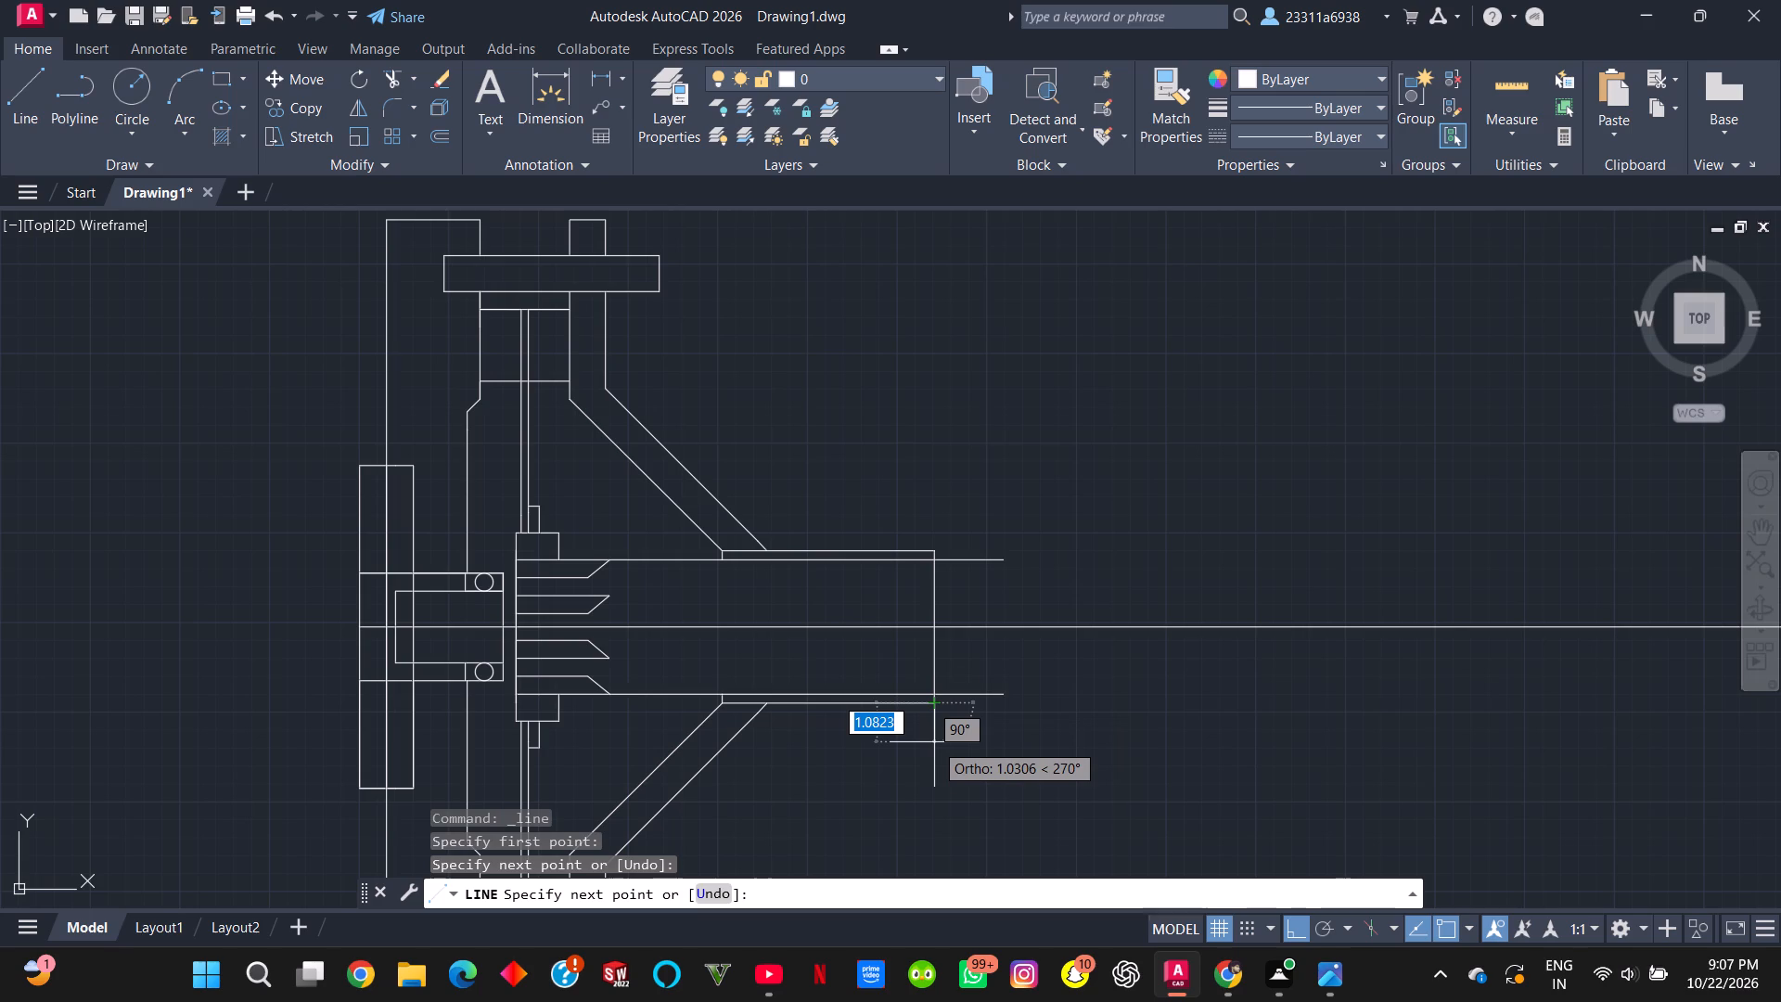
pyautogui.press('1')
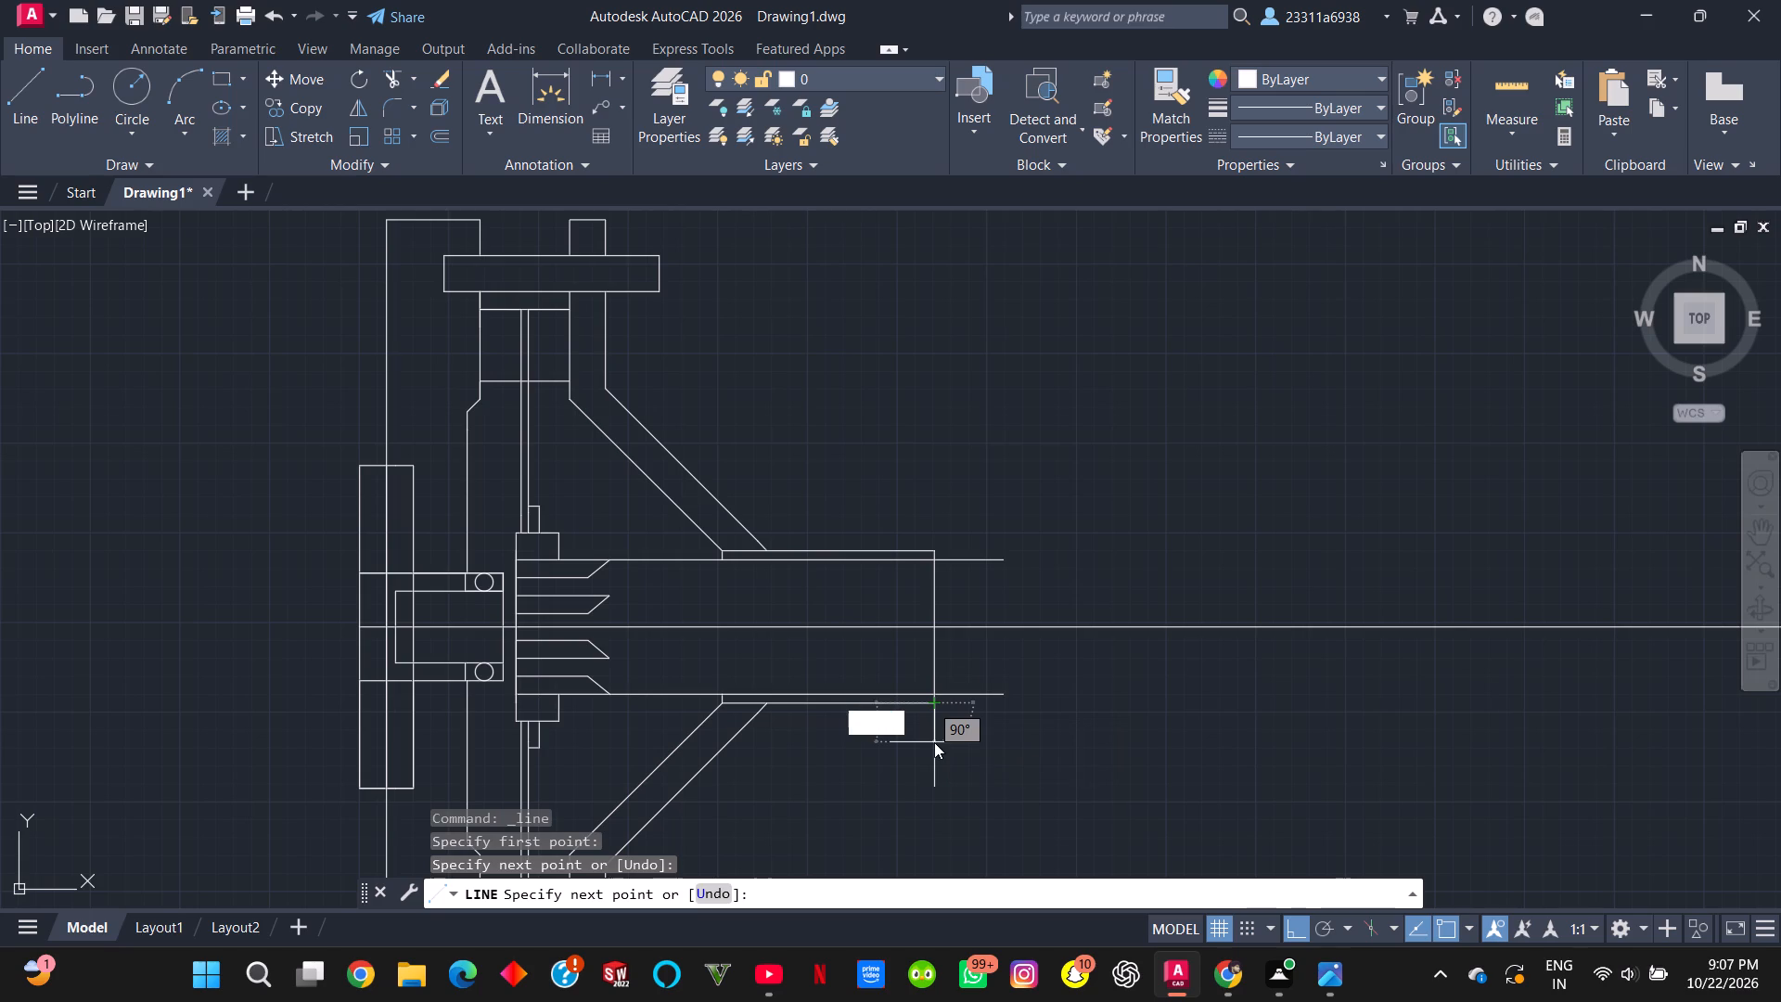
pyautogui.press('Return')
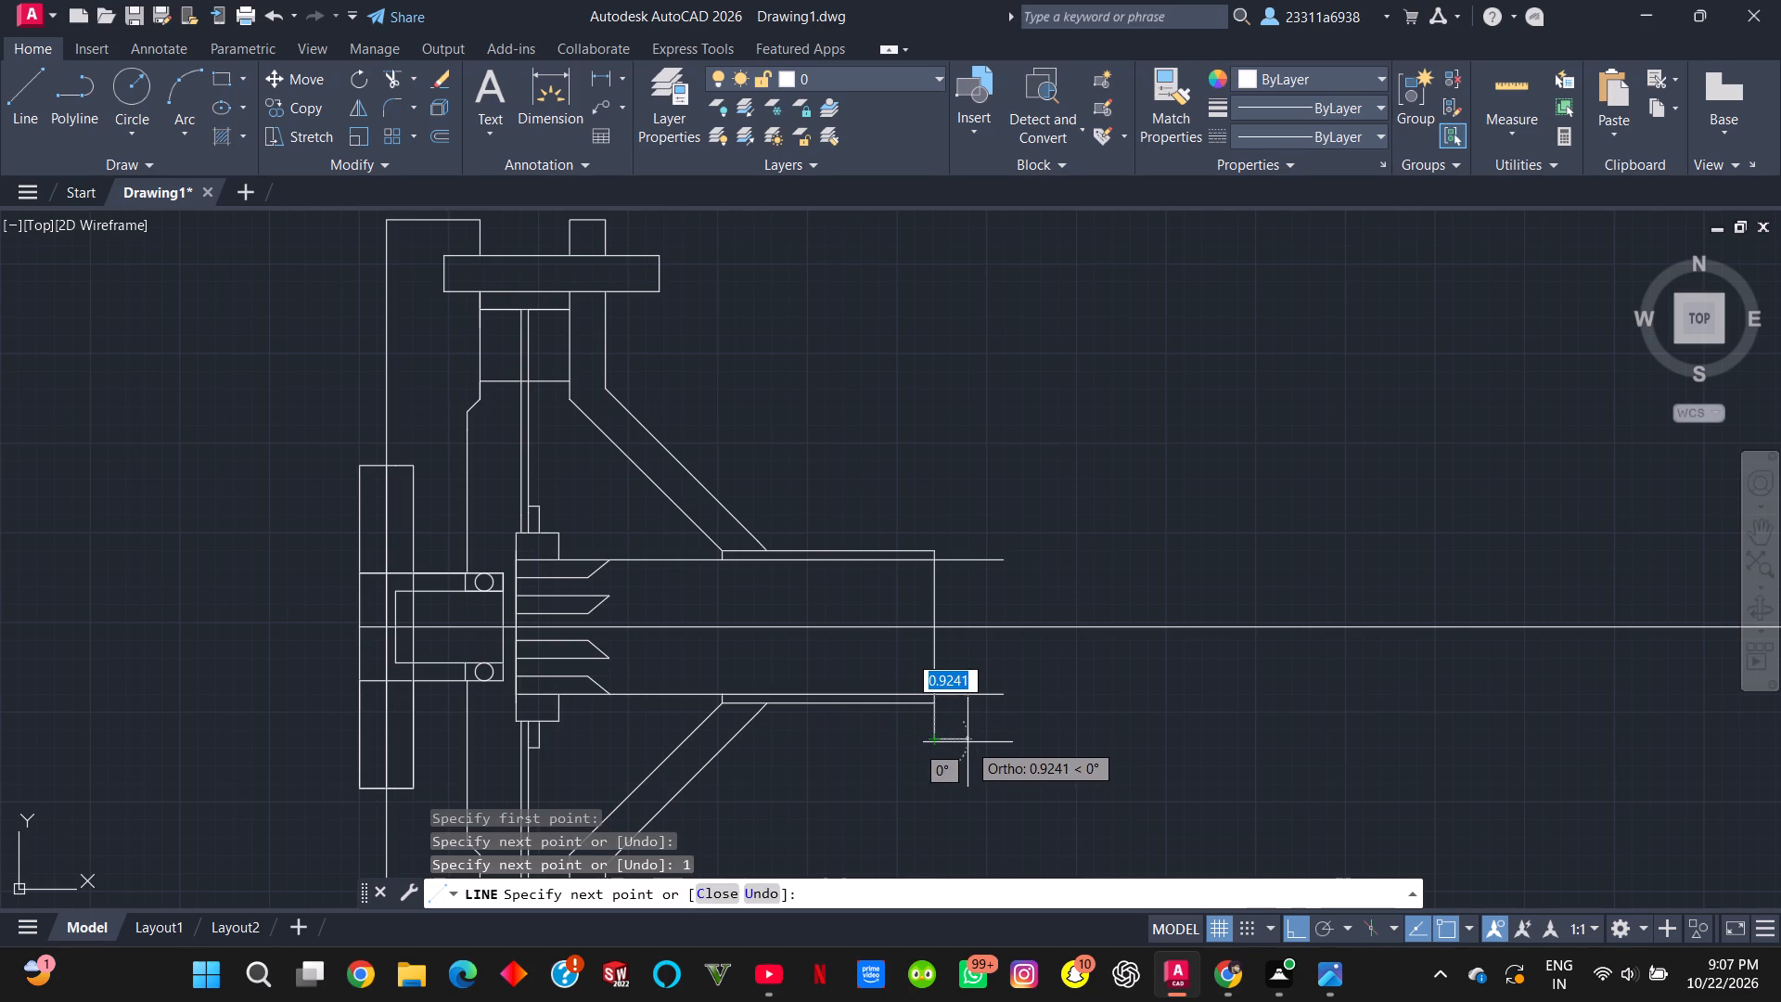
pyautogui.write('0.5')
pyautogui.press('Return')
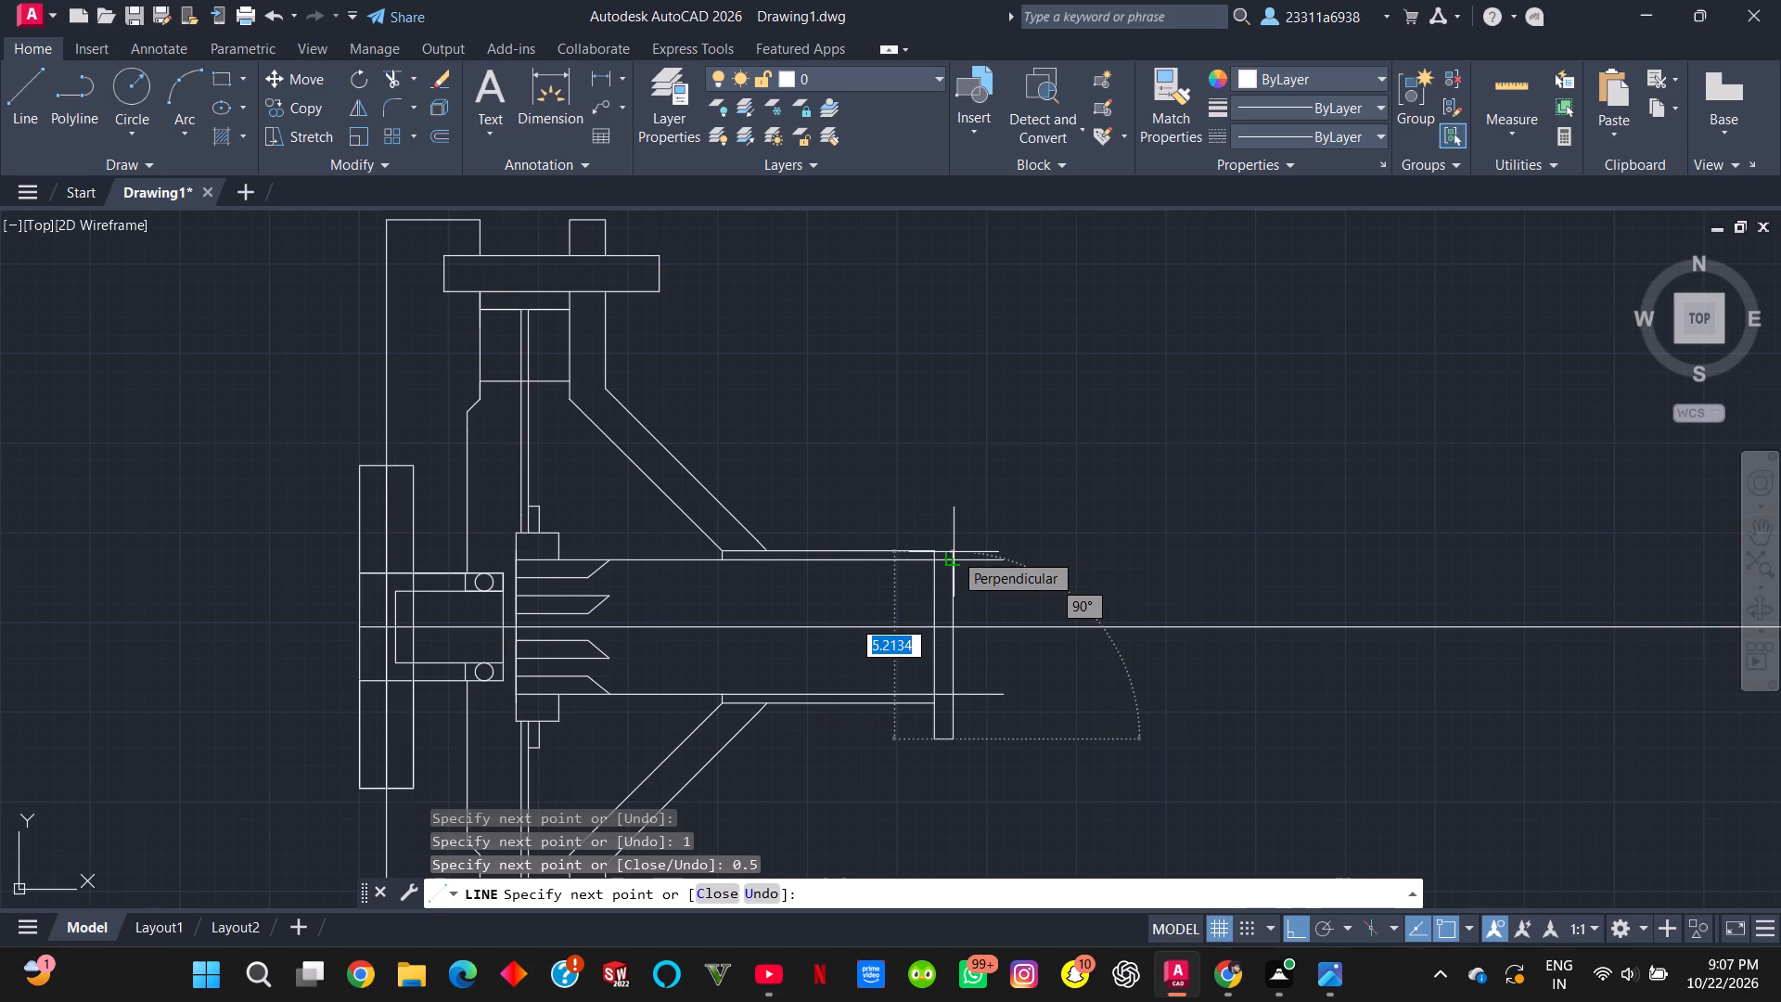
pyautogui.press('Escape')
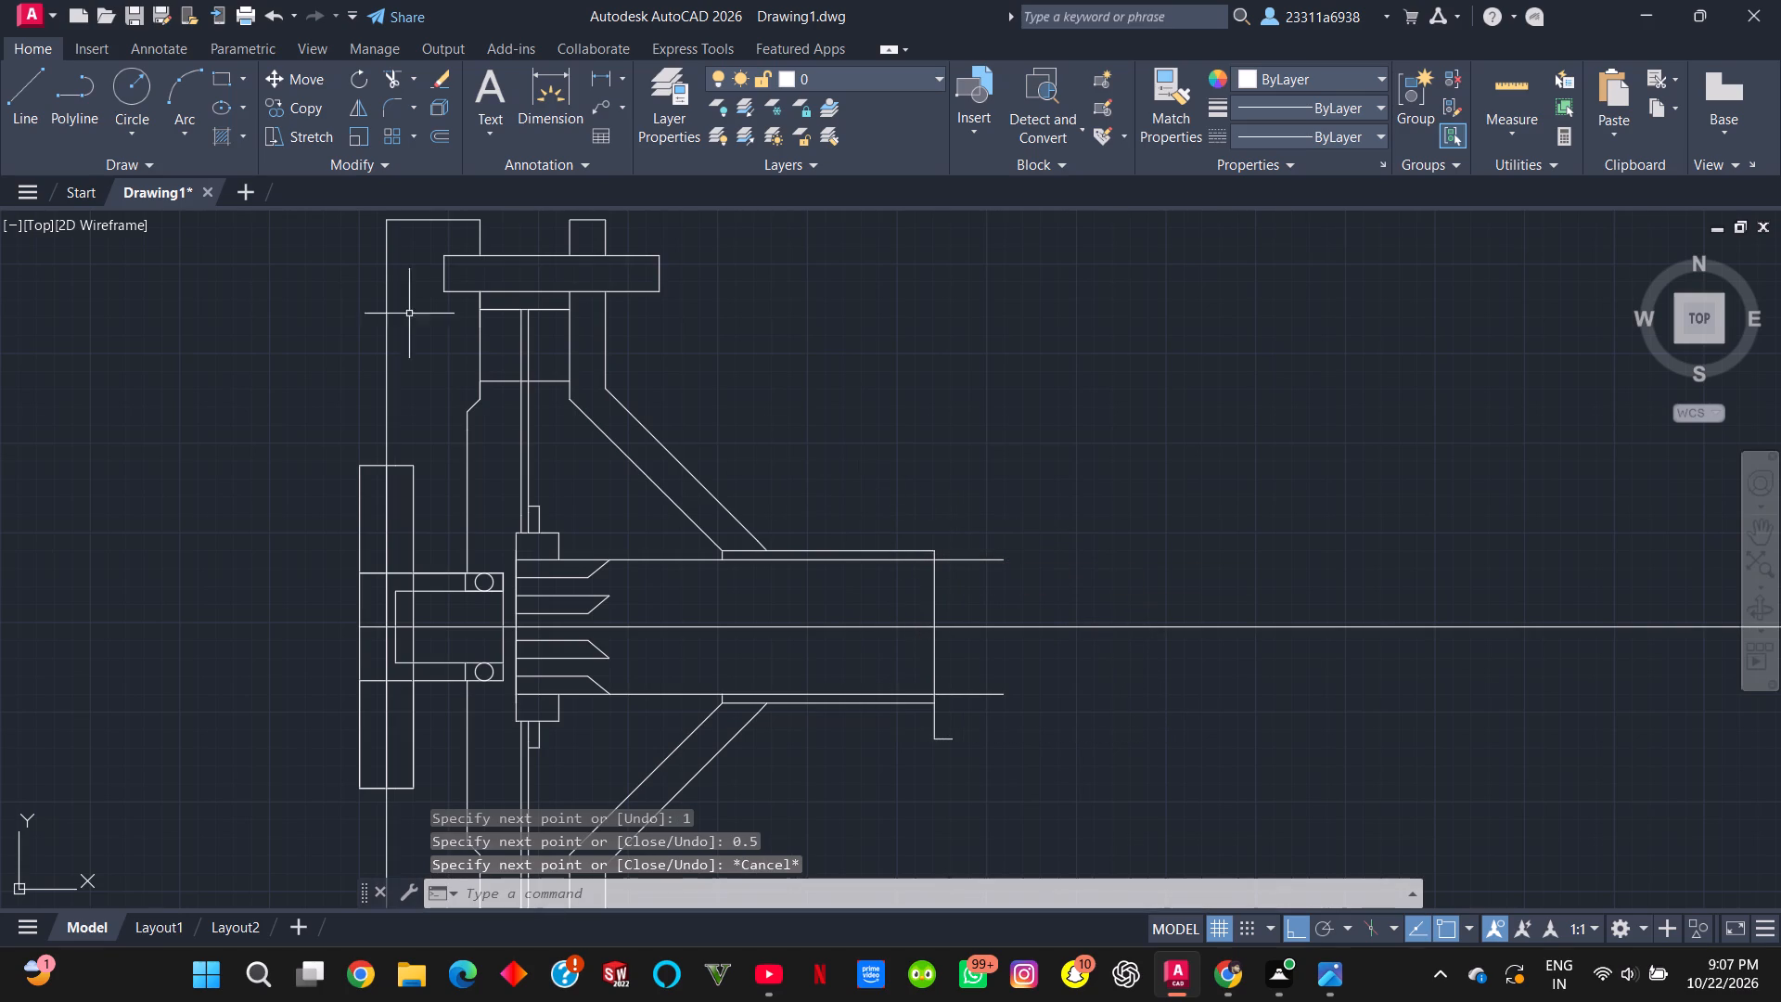
# From the sleeve's upper right corner, draw lines 1 unit up, 0.5 units right and down to the lower stub, closing the end plate.
pyautogui.click(14, 101)
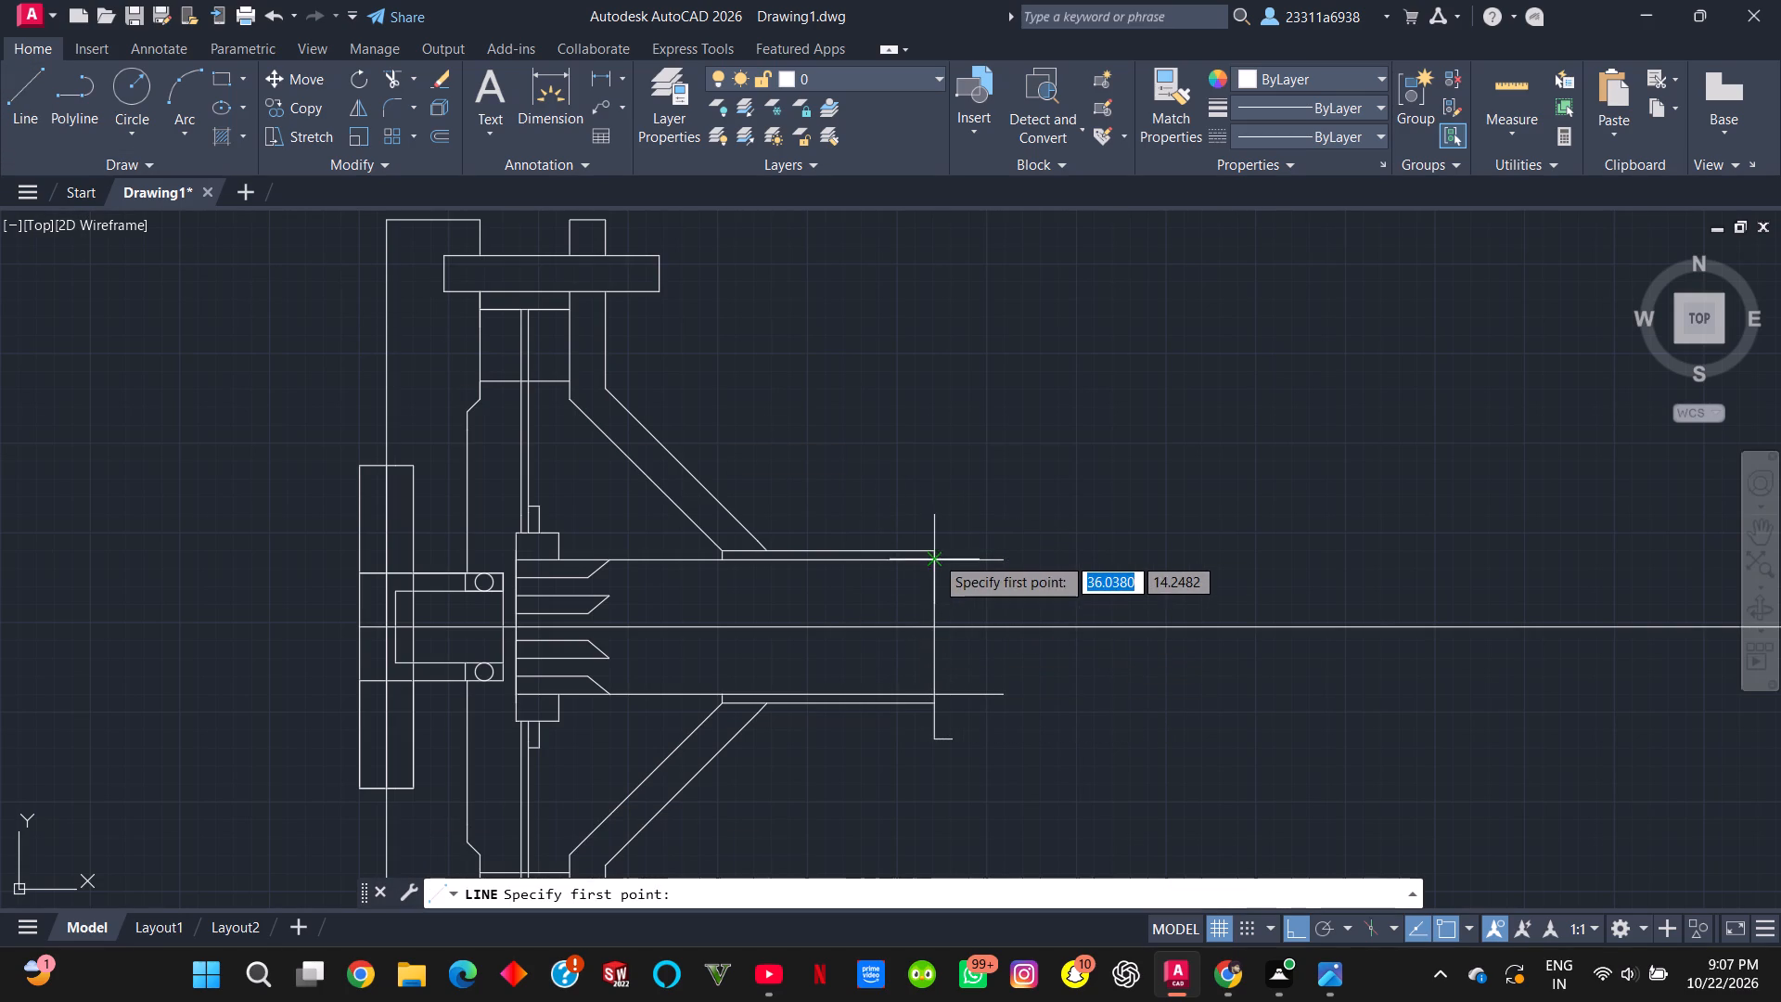
pyautogui.click(933, 548)
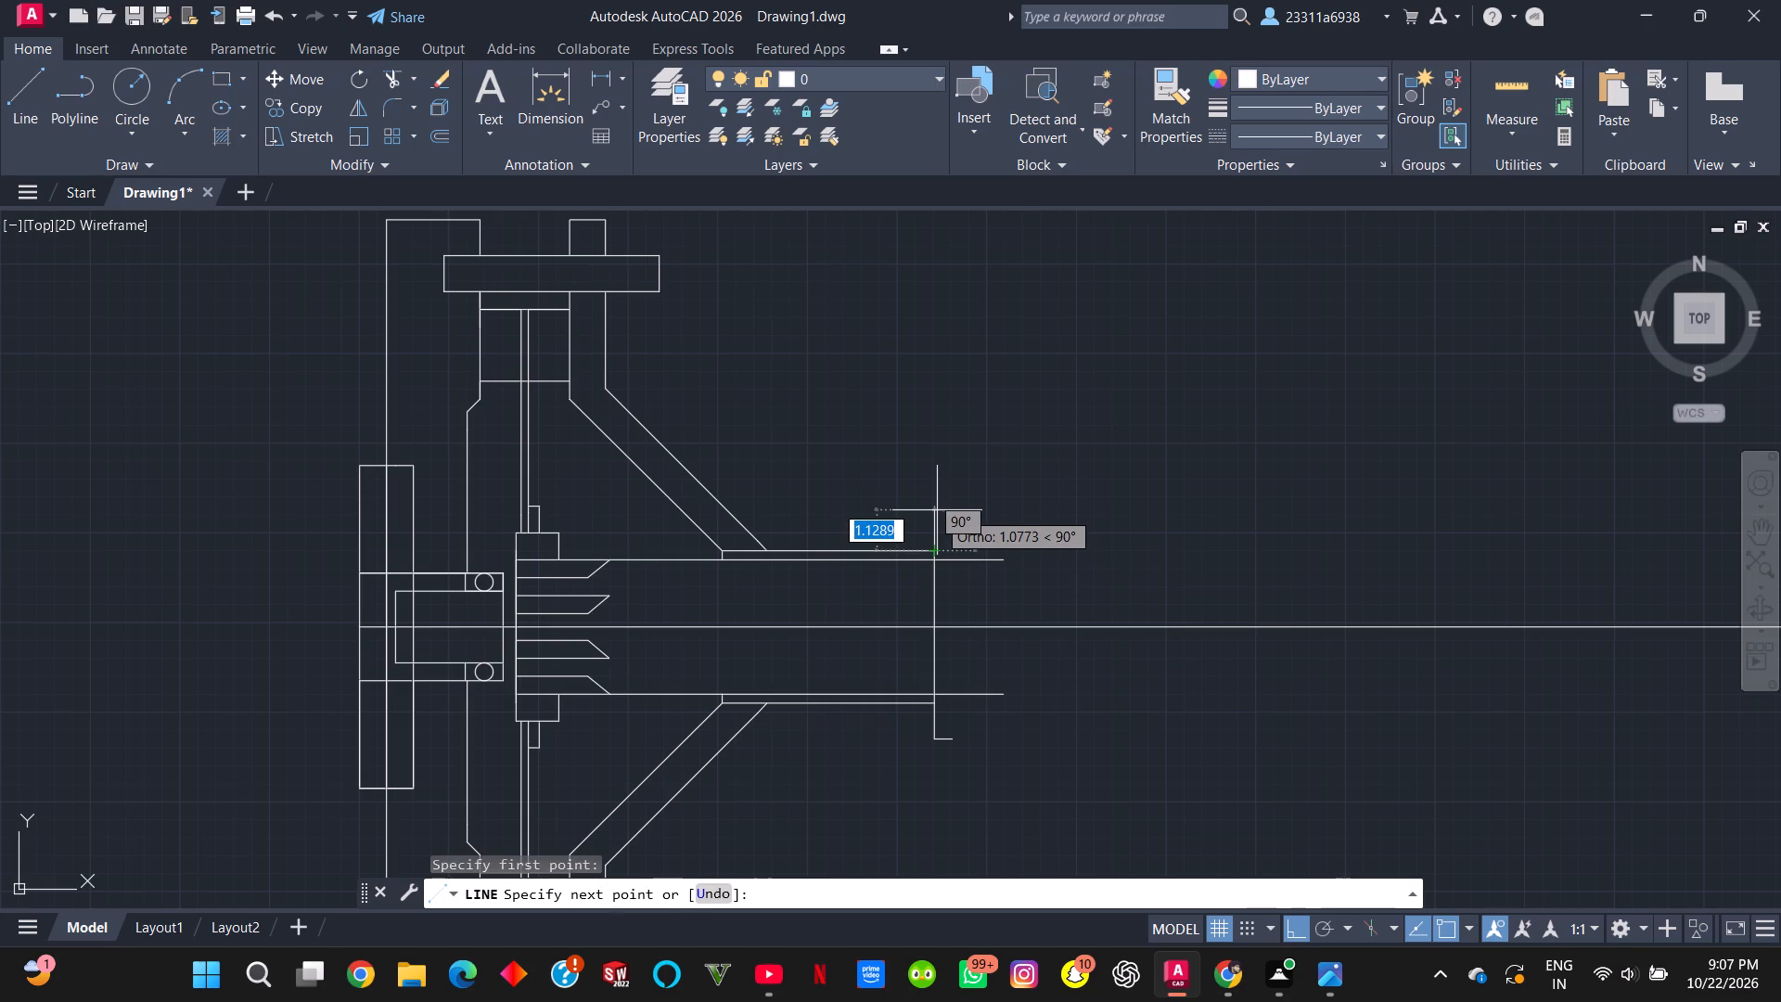
pyautogui.press('1')
pyautogui.press('Return')
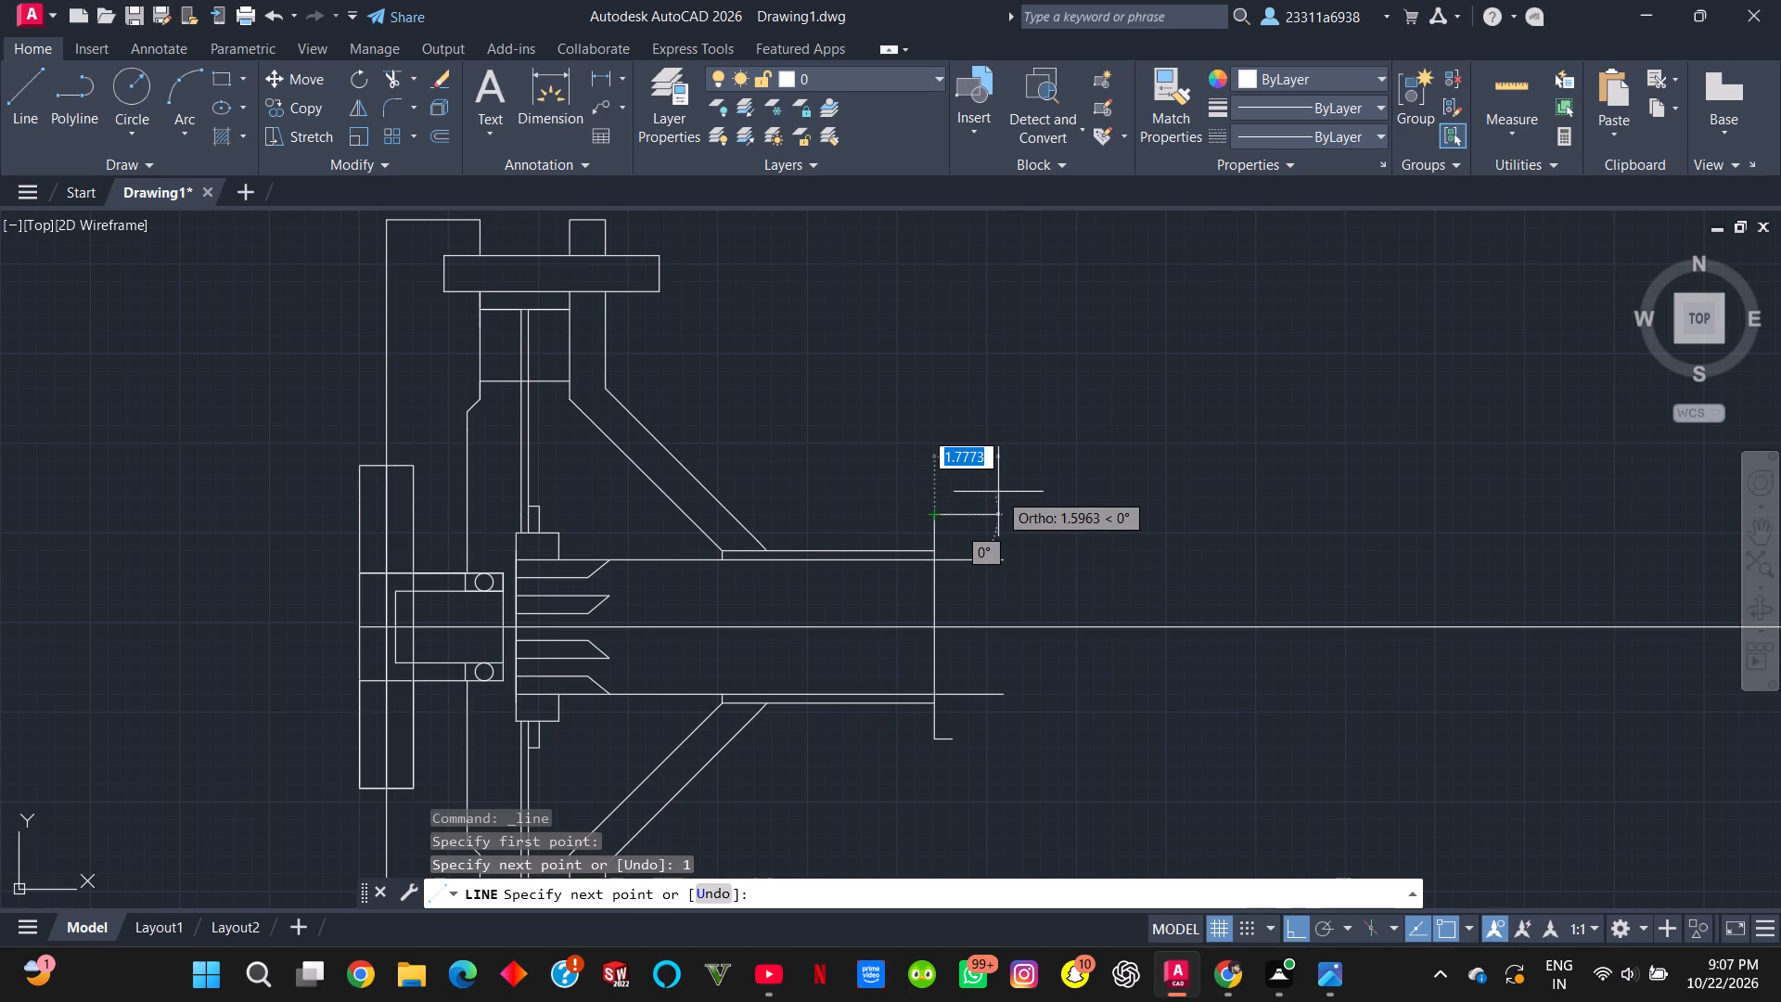
pyautogui.write('0.5')
pyautogui.press('Return')
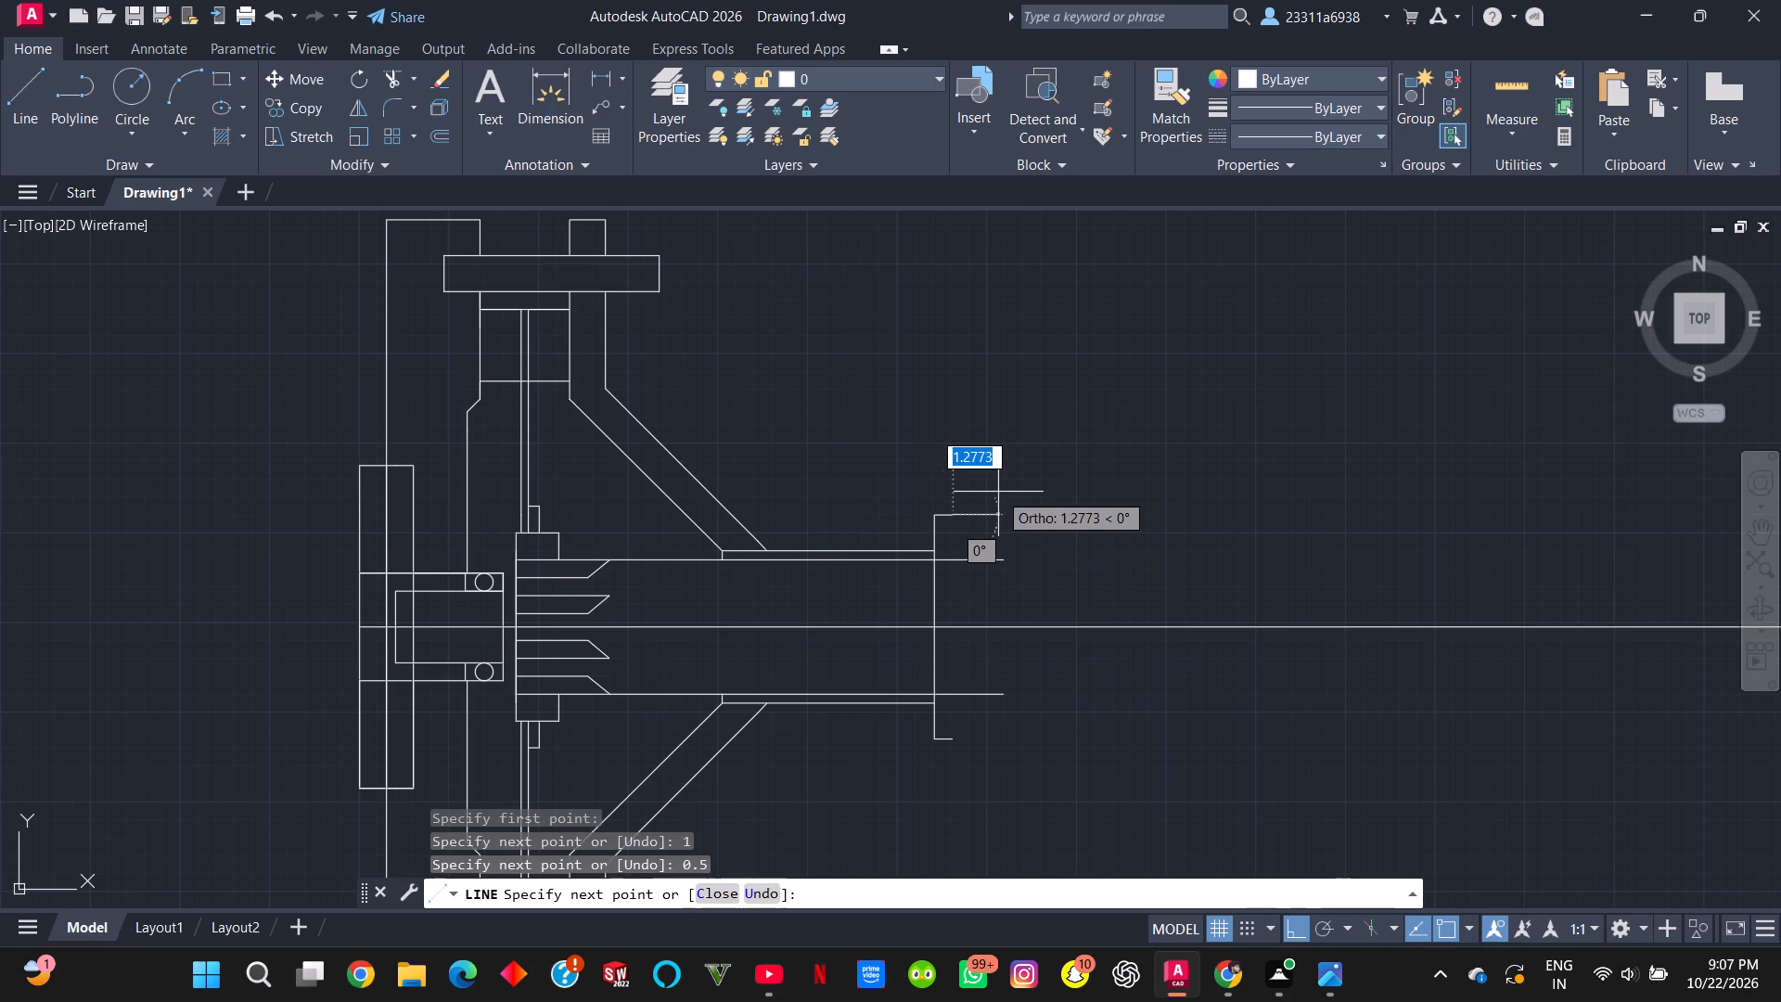
pyautogui.click(954, 736)
pyautogui.press('Escape')
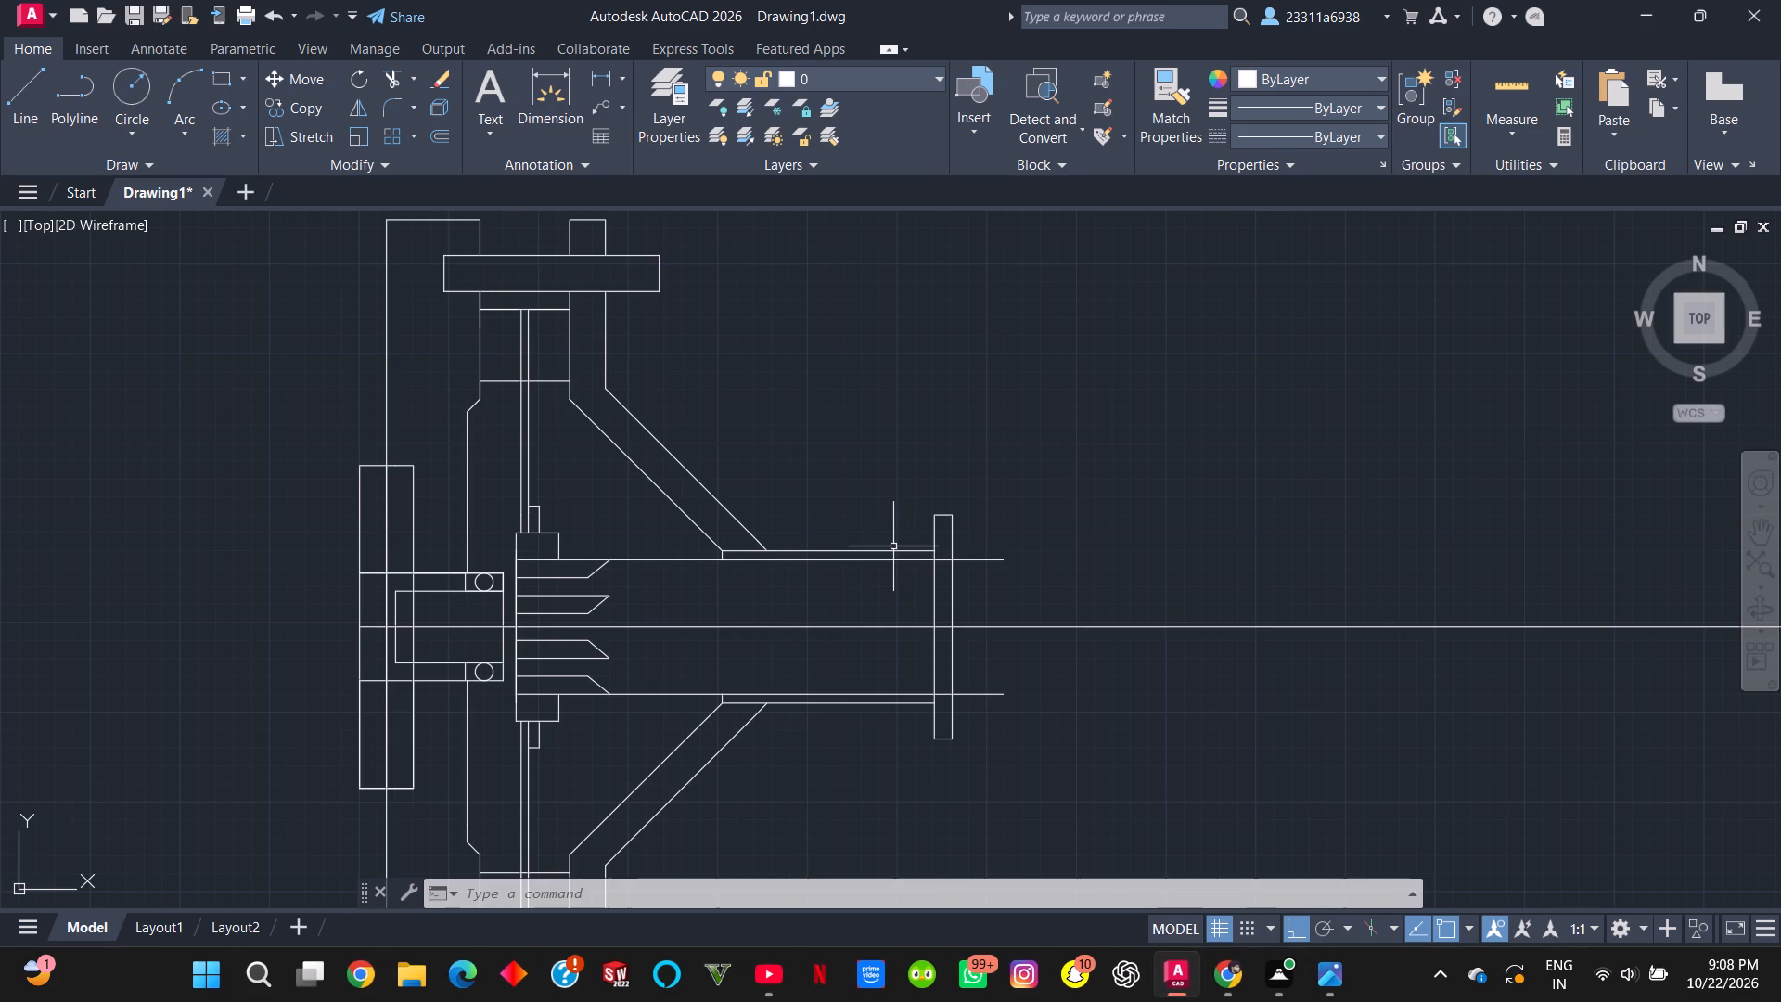
# Draw a circle of about 1.01 radius centred on the centre ray, inside the shaft just before the end plate.
pyautogui.click(132, 100)
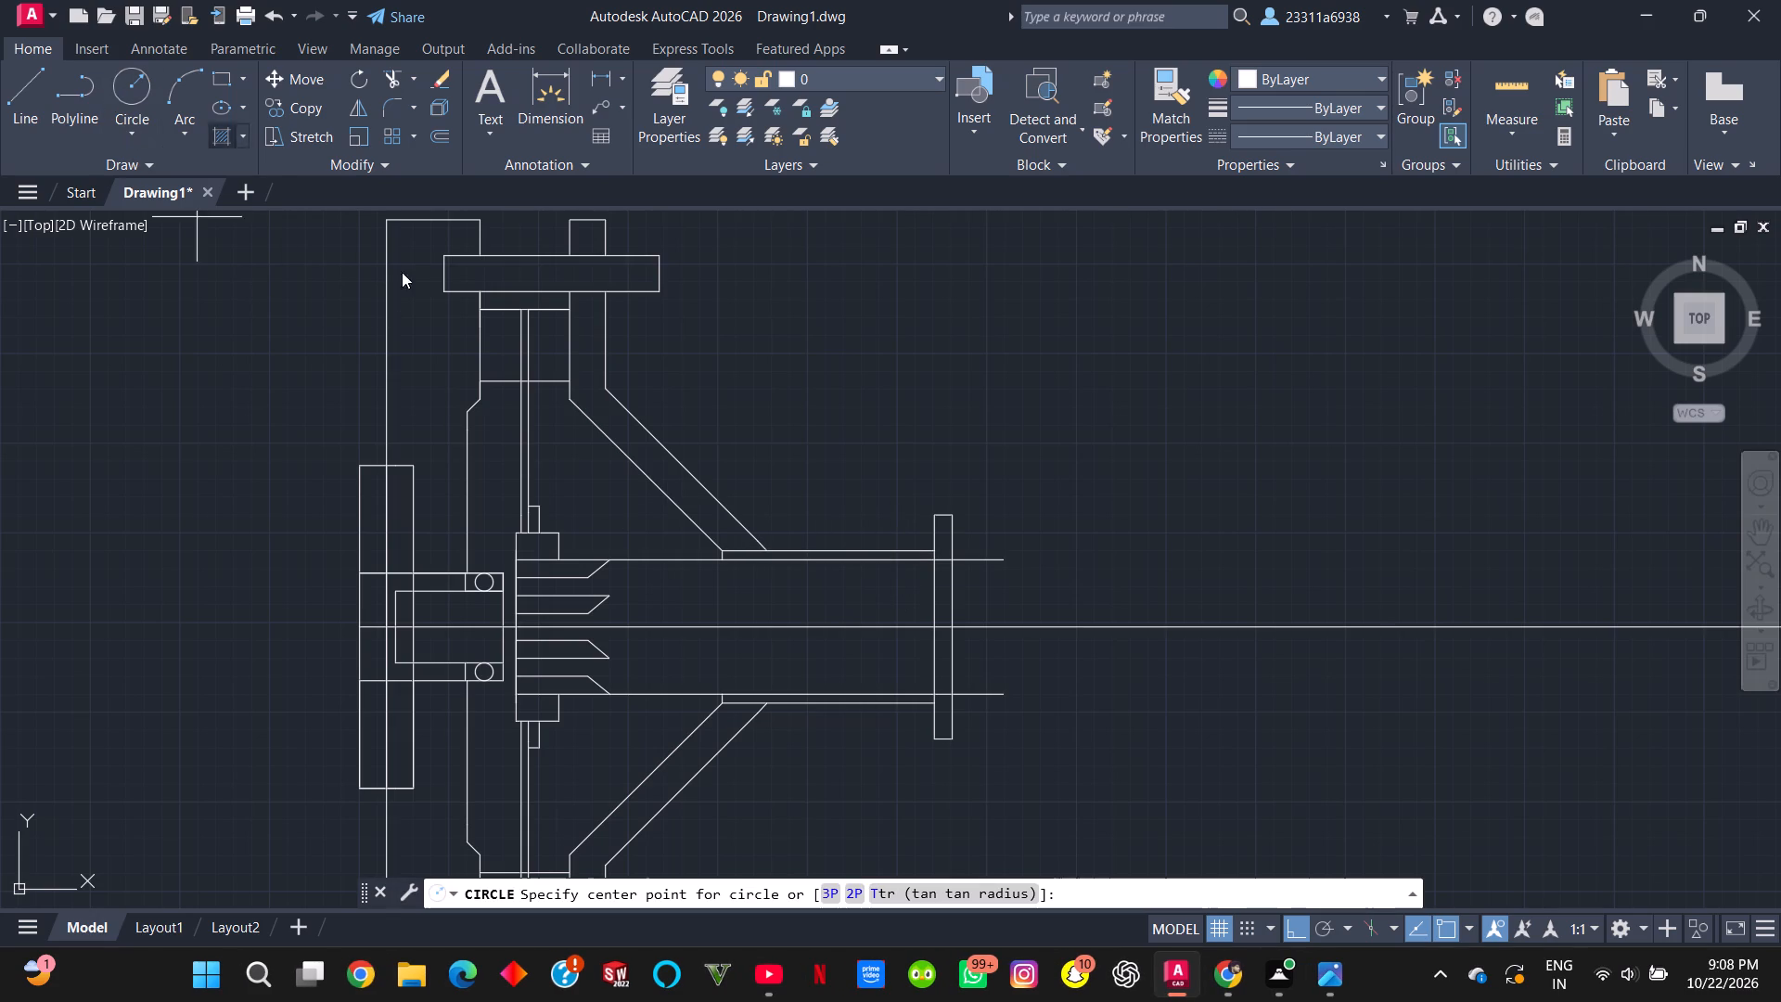
pyautogui.click(876, 627)
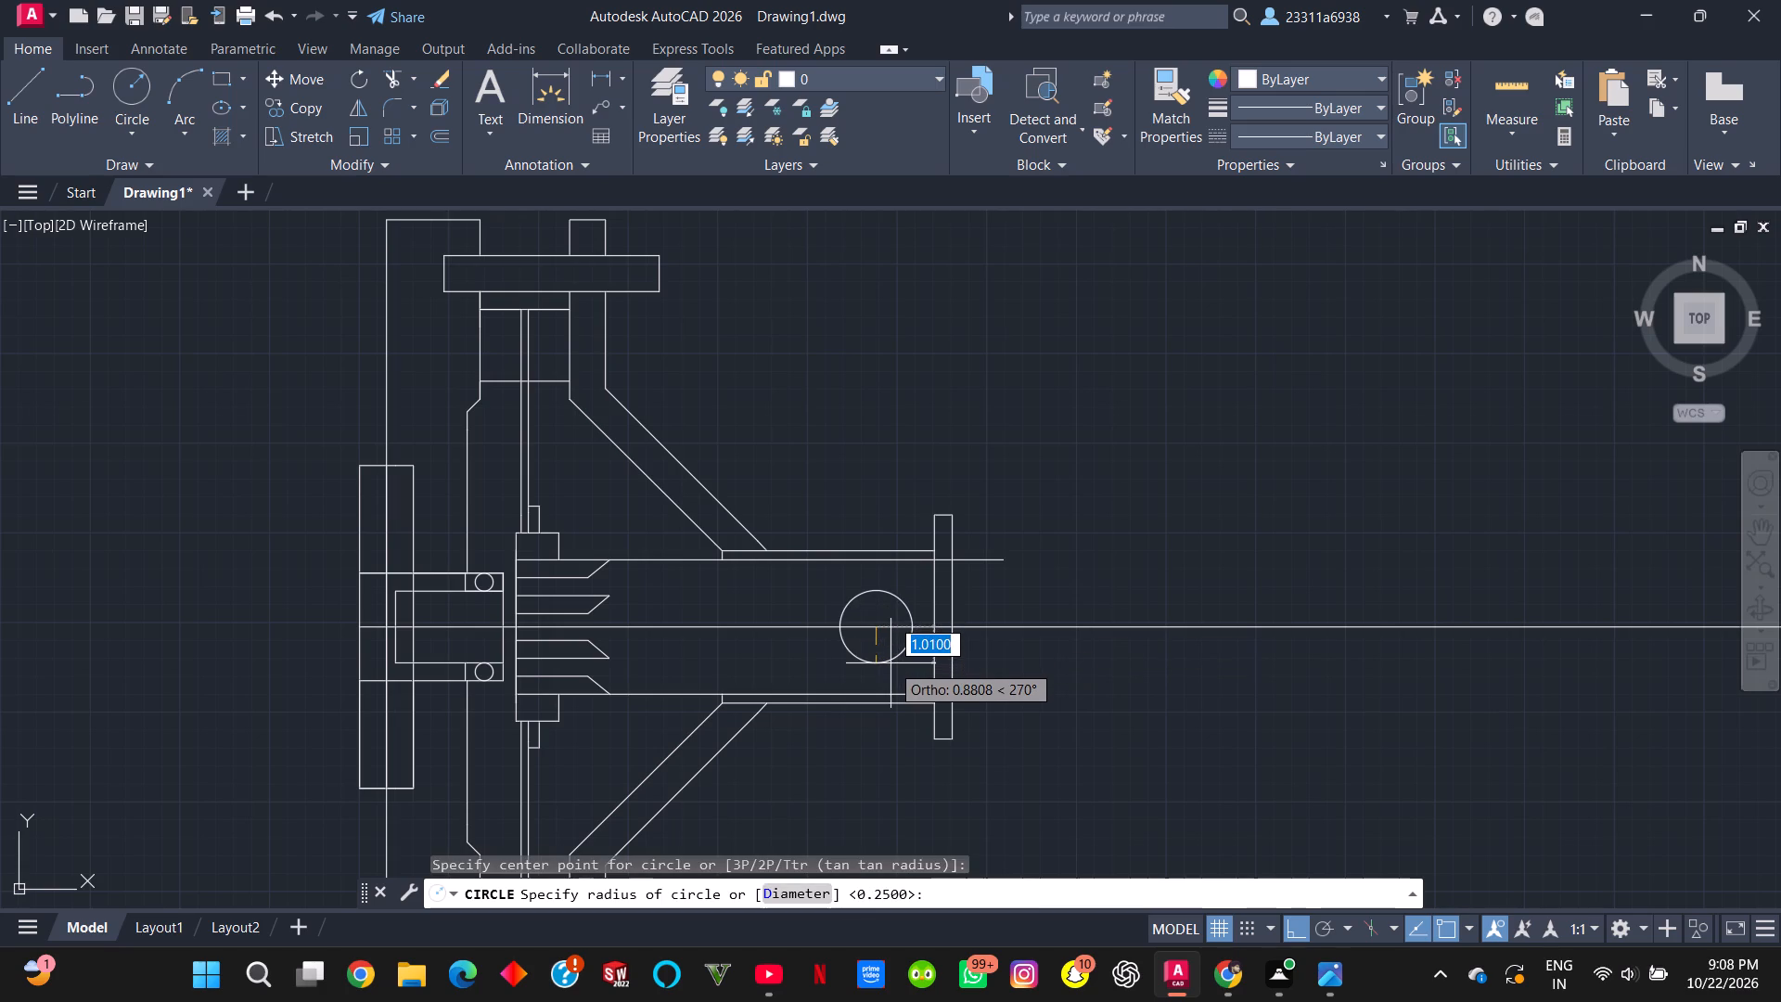
pyautogui.click(890, 663)
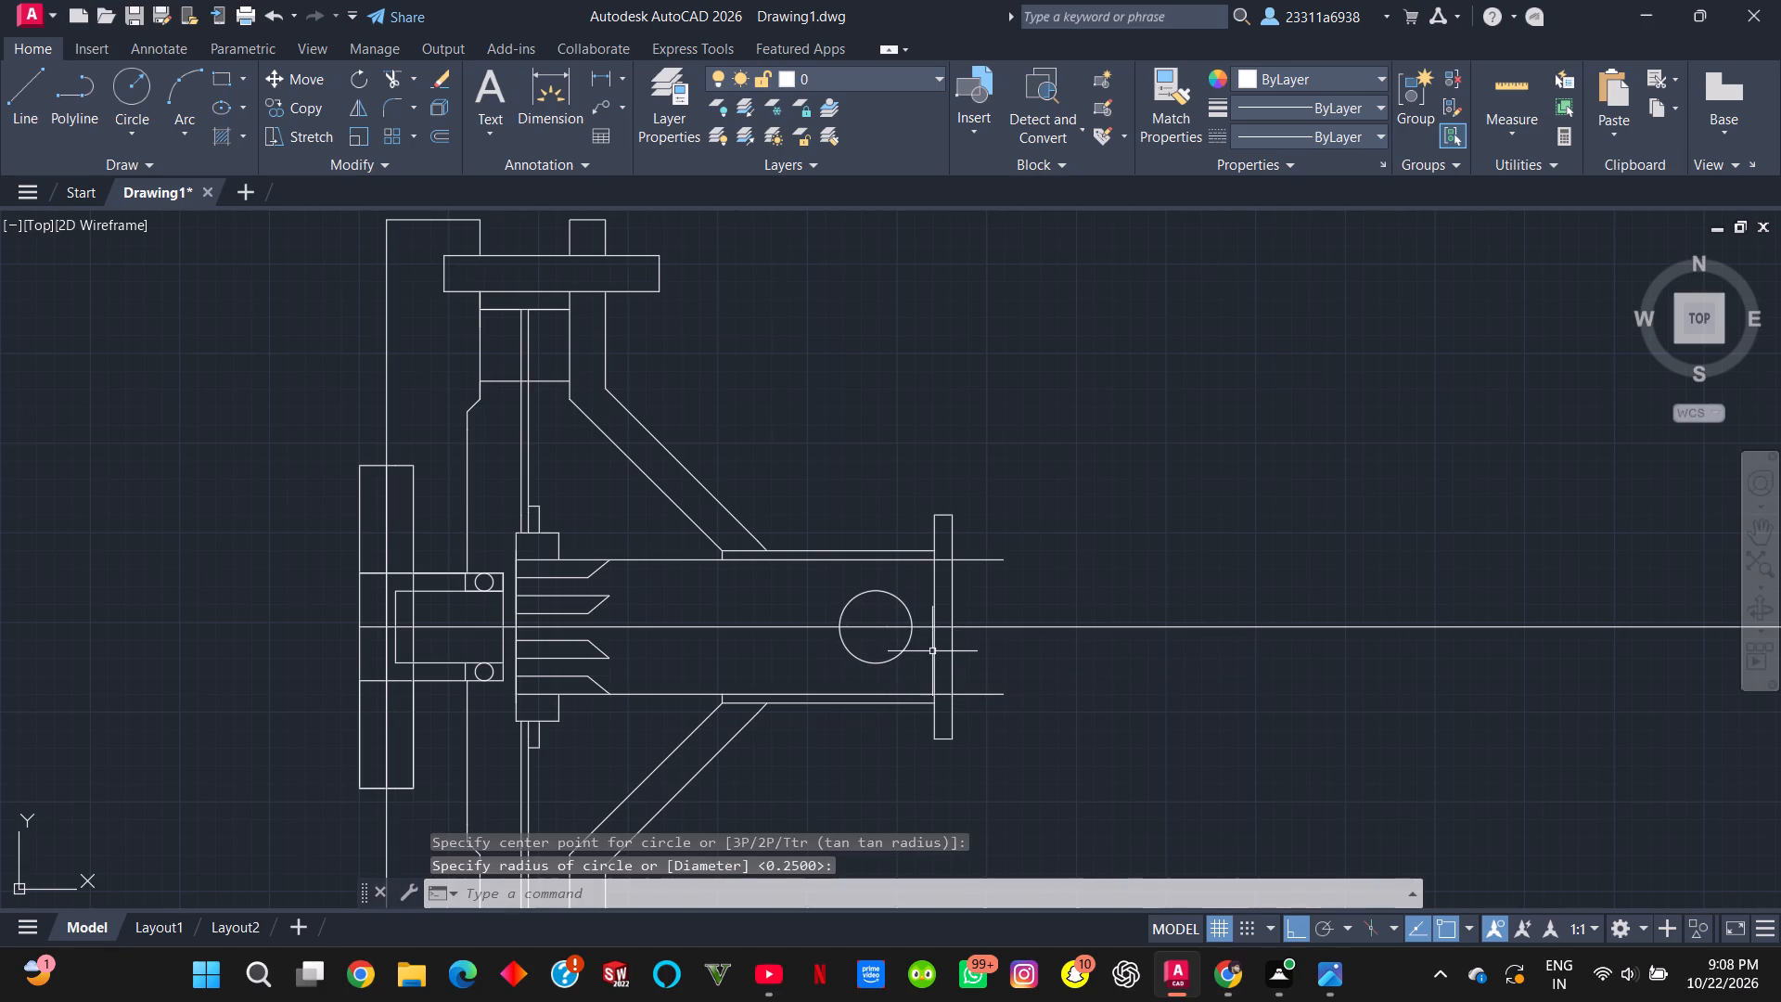
pyautogui.doubleClick(878, 773)
pyautogui.press('Escape')
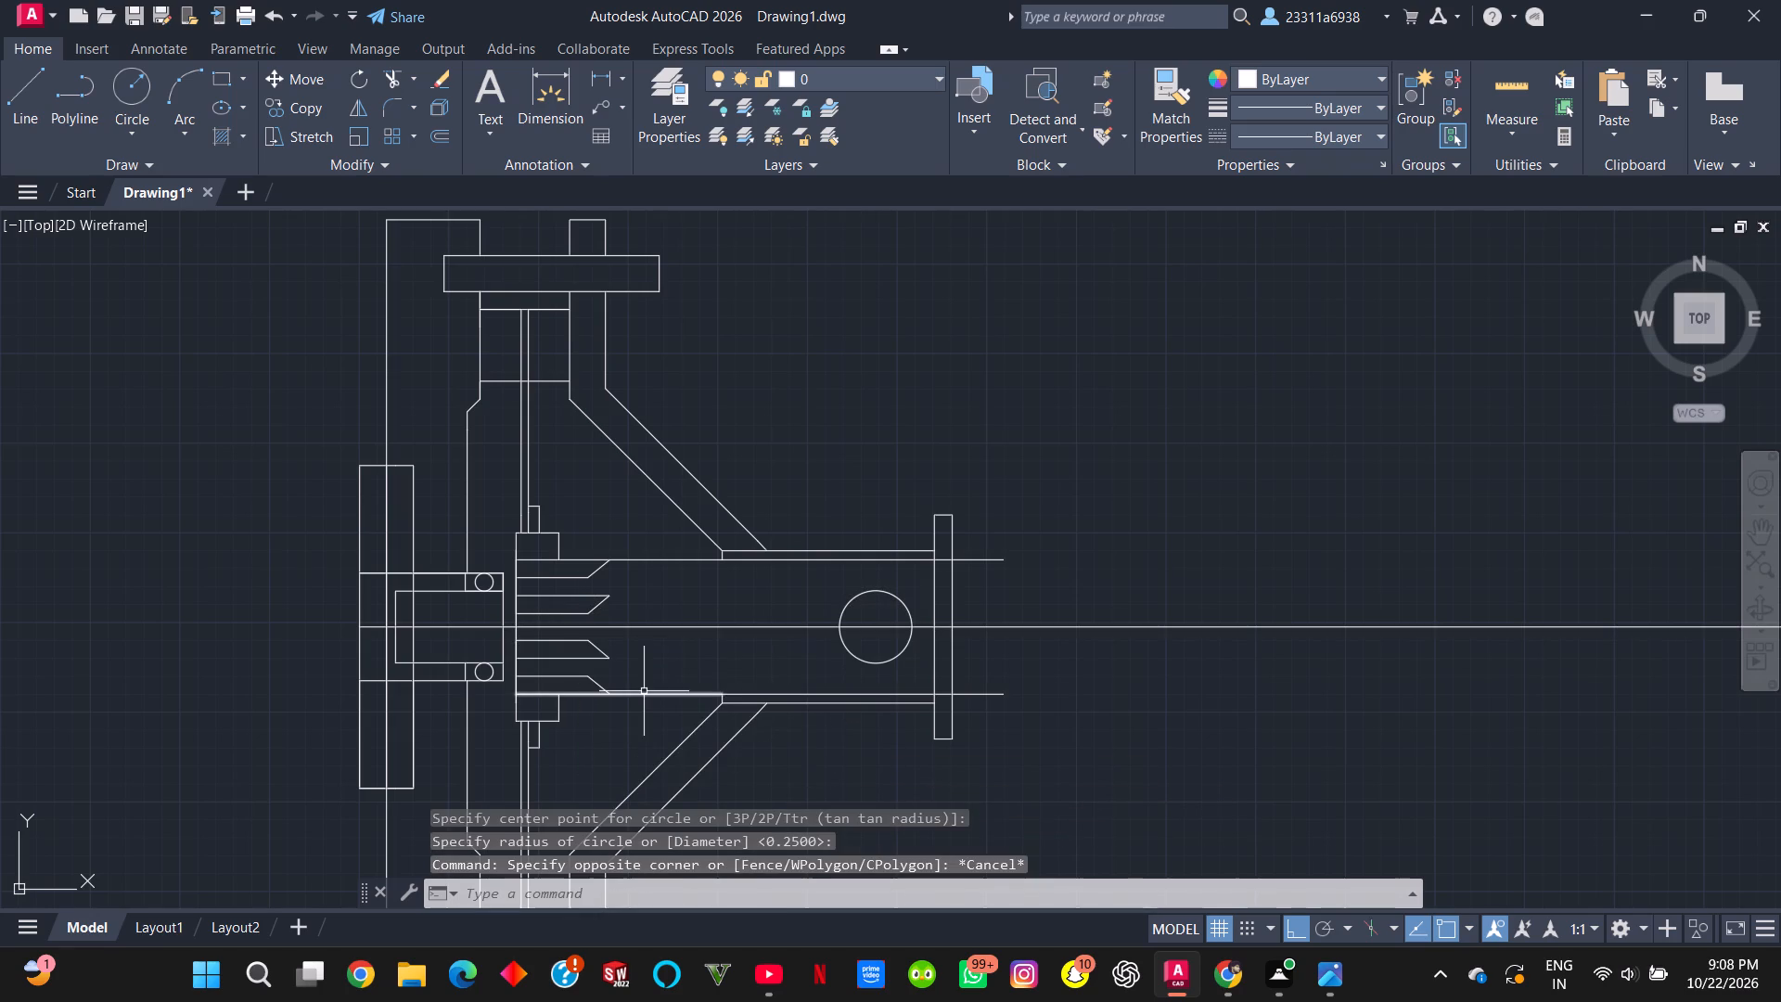
# Draw a smaller circle about 4.7 units directly below the first circle's centre, outside the sleeve.
pyautogui.click(134, 113)
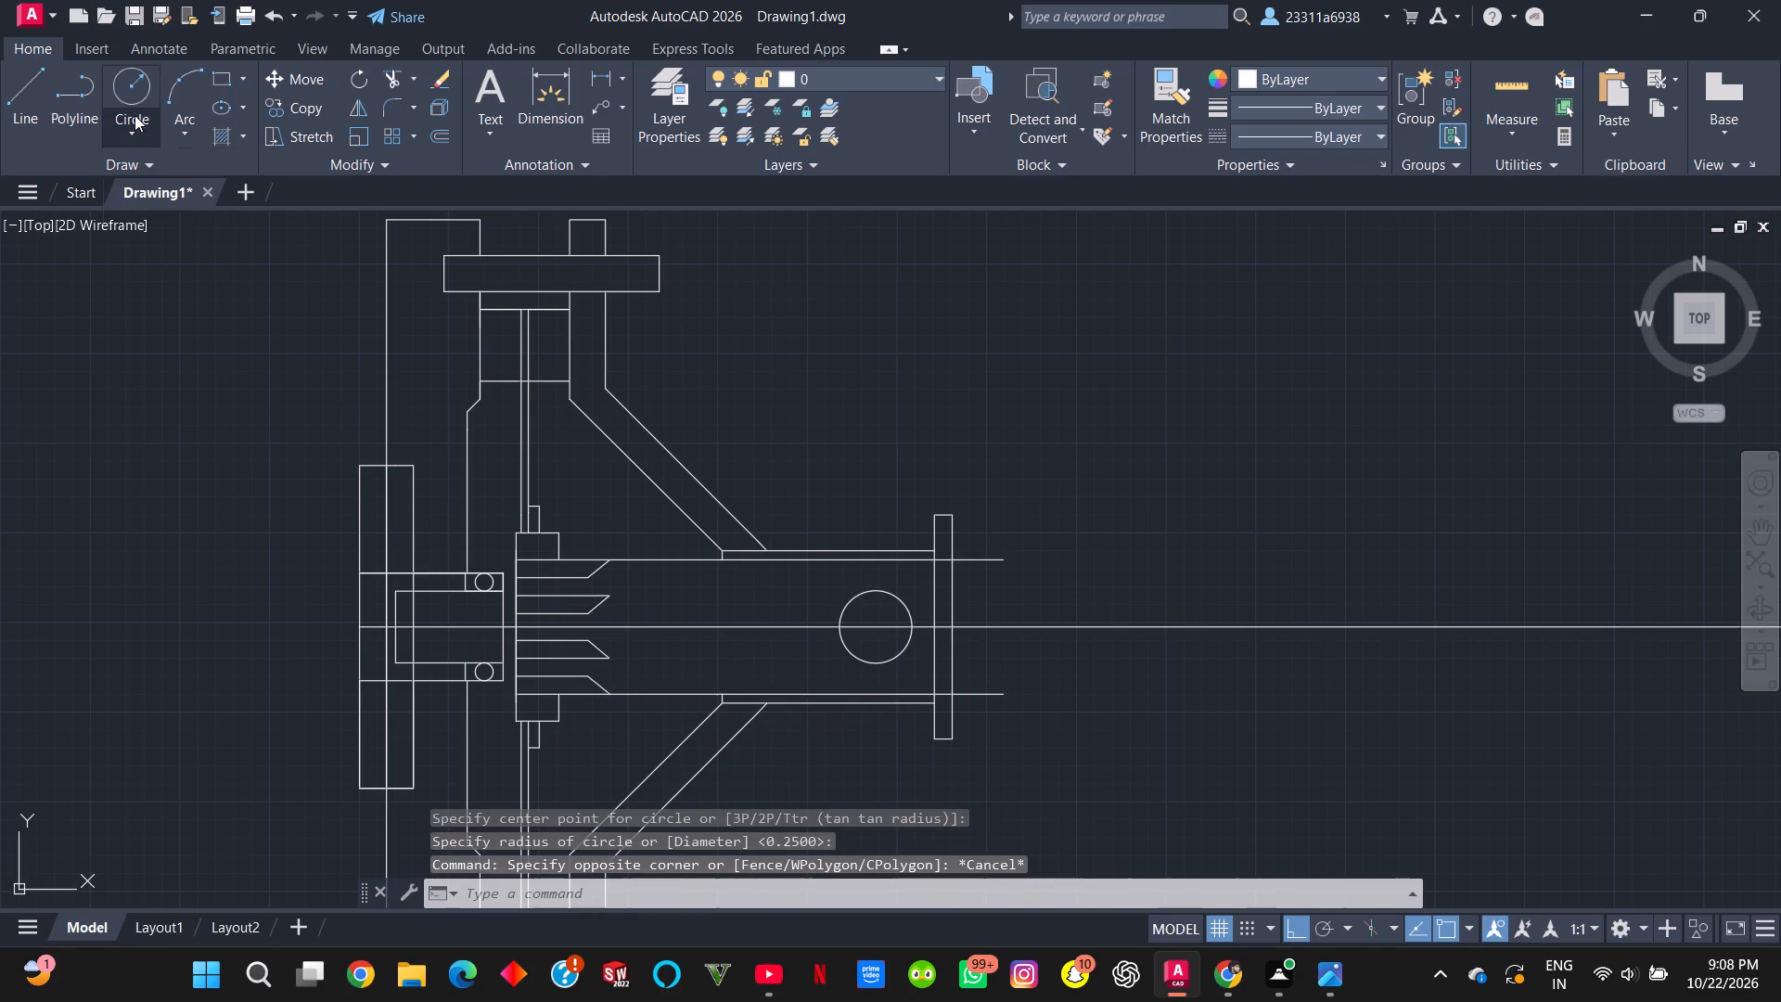
pyautogui.click(139, 106)
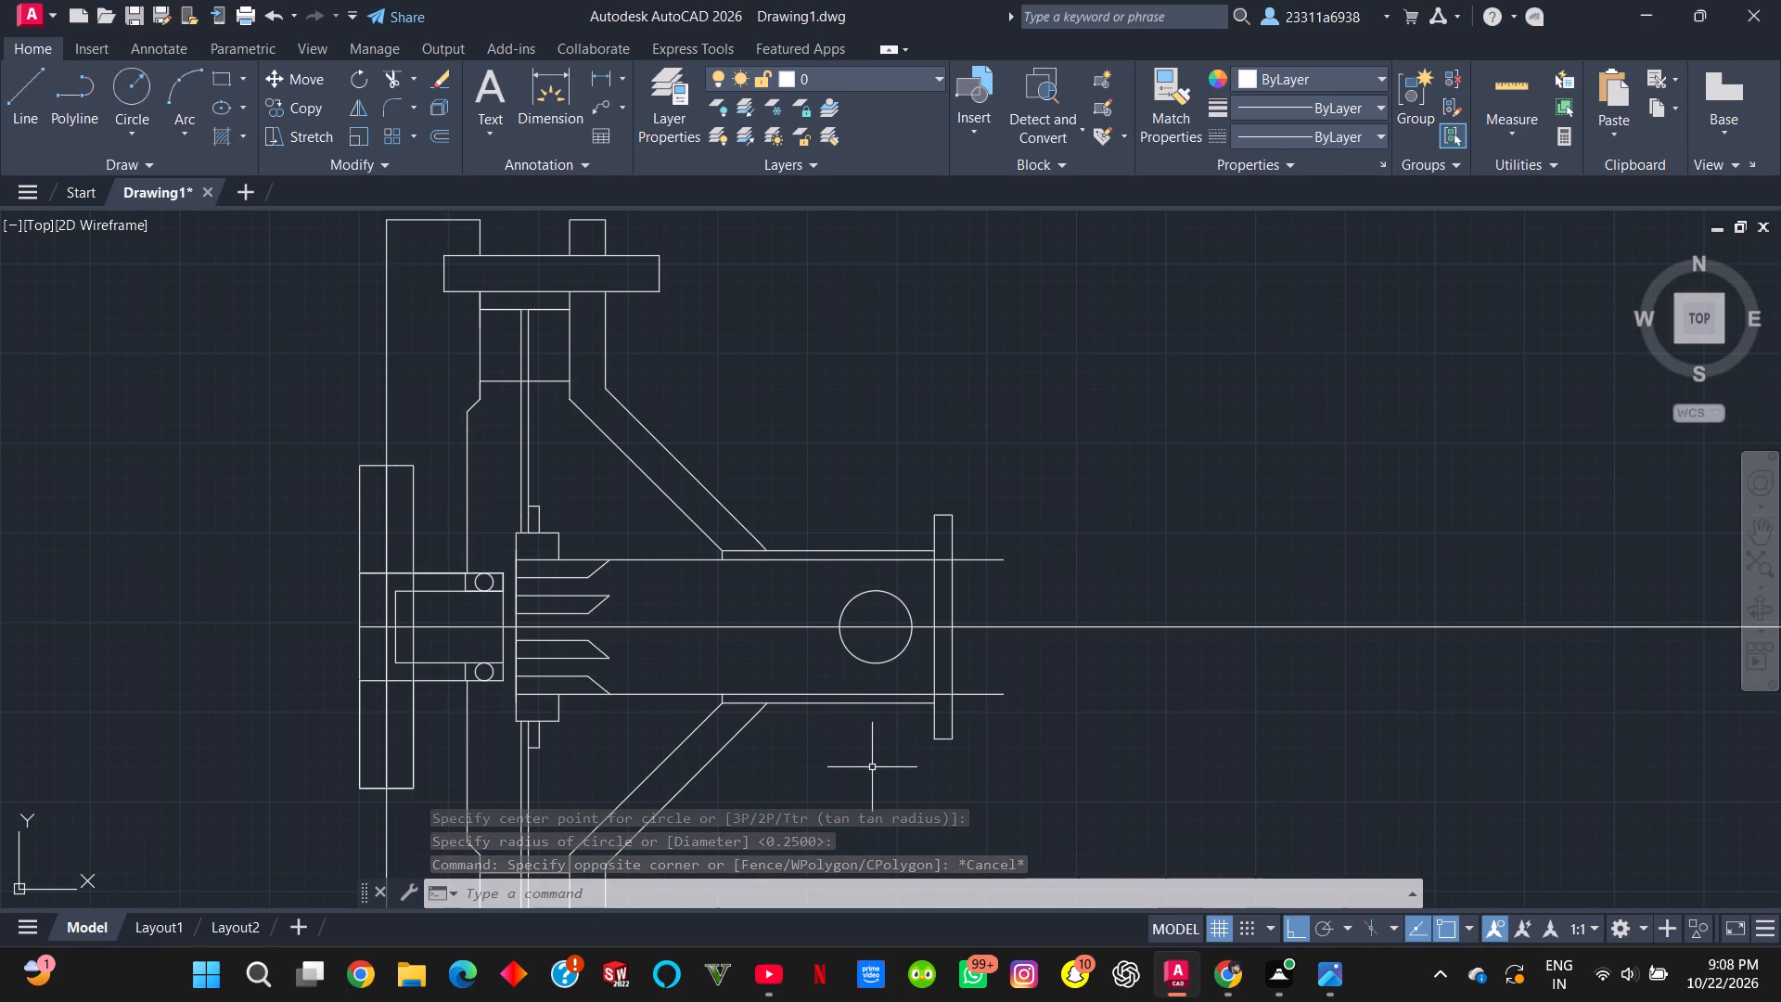
pyautogui.doubleClick(121, 80)
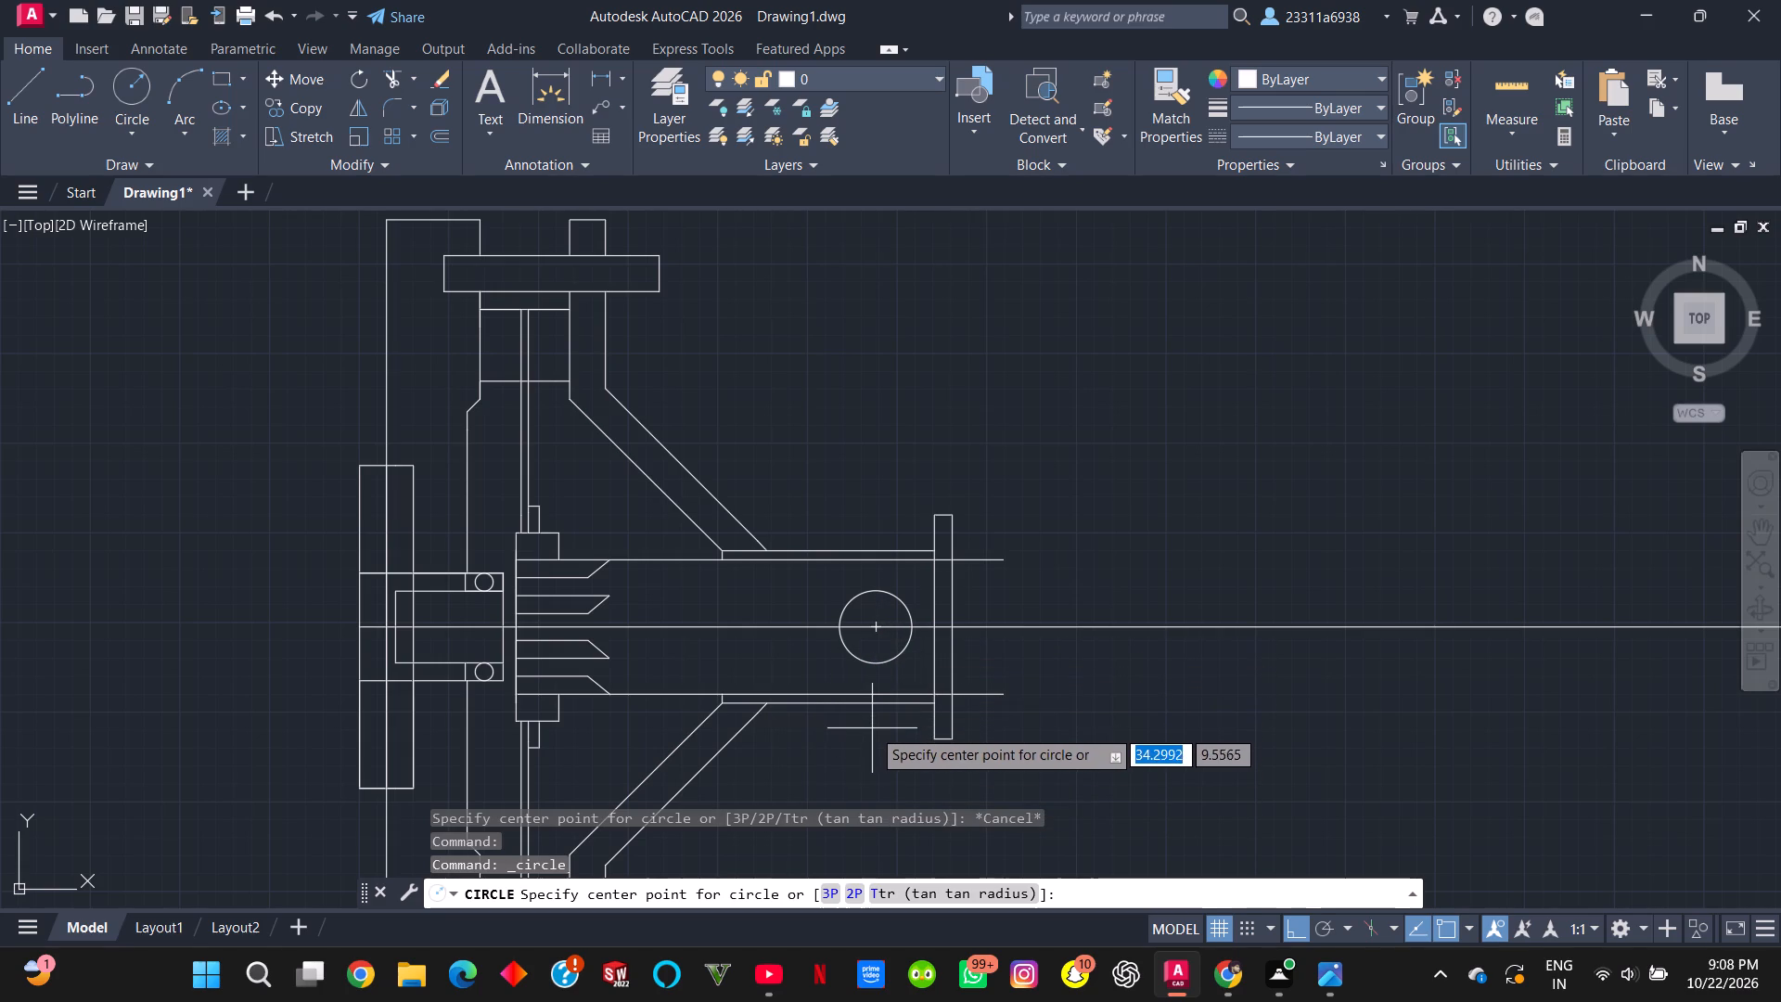
pyautogui.click(875, 796)
pyautogui.doubleClick(883, 819)
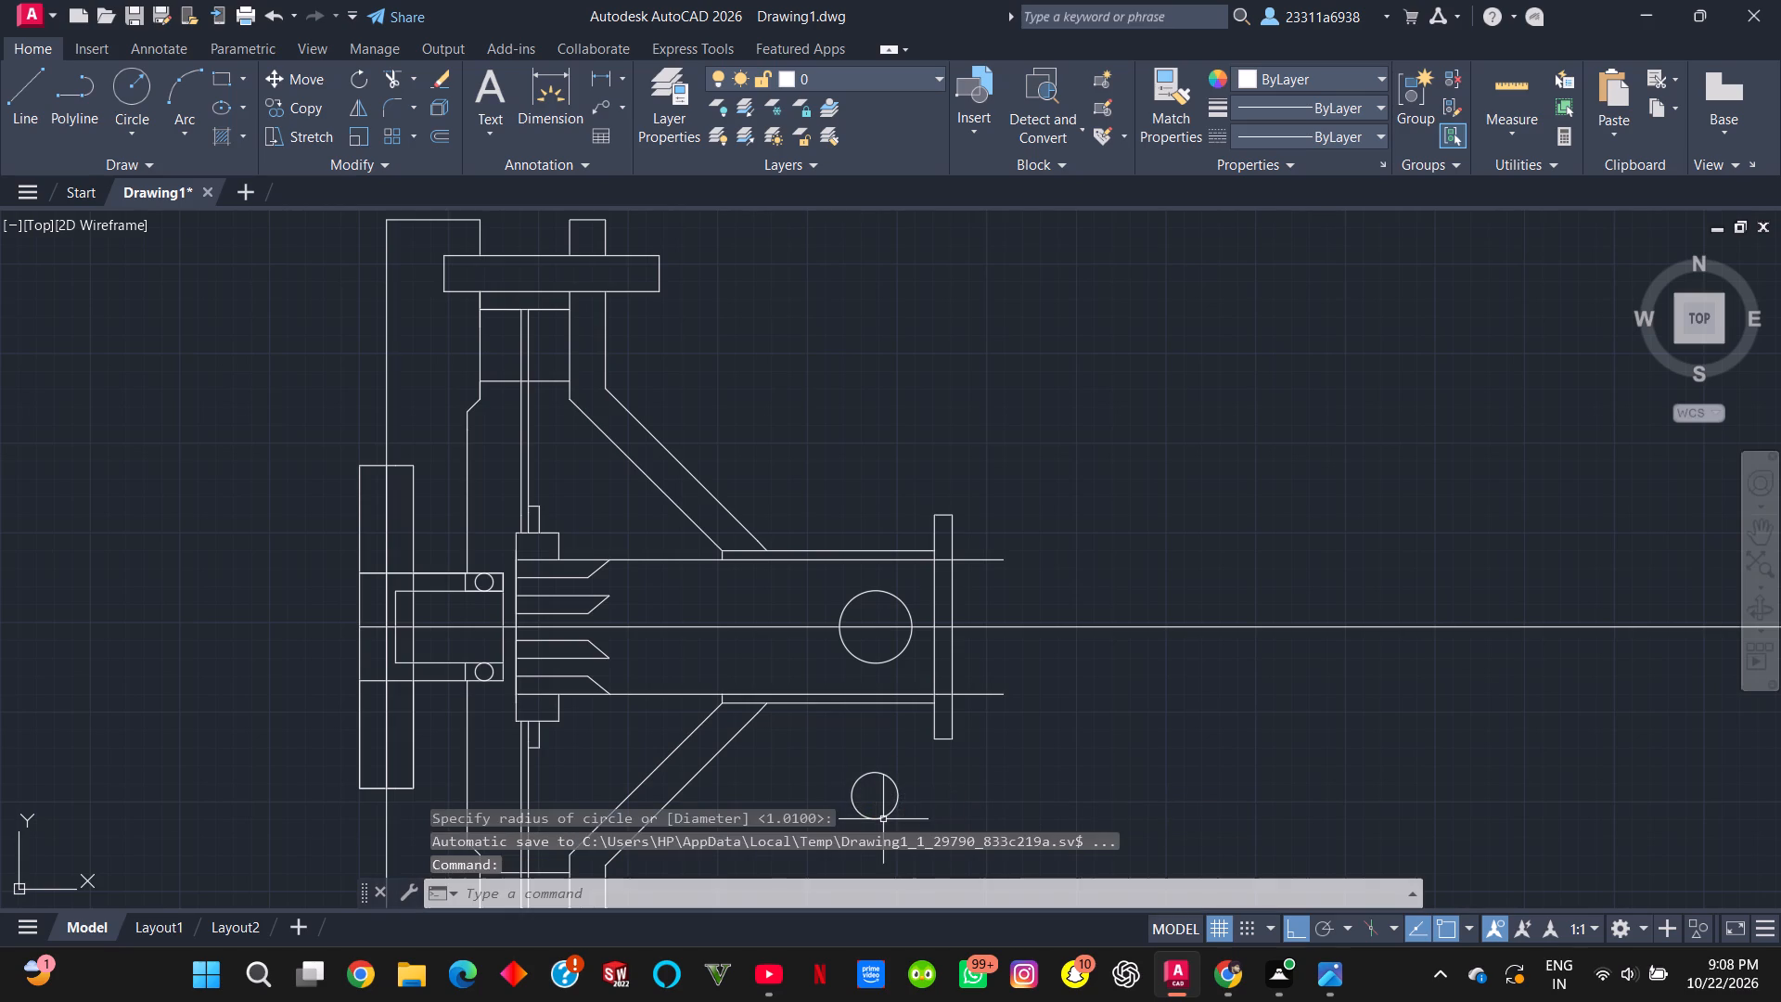
pyautogui.press('Escape')
# Connect the large and small circles with two straight lines, joining their left sides and their right sides at the quadrants.
pyautogui.click(18, 101)
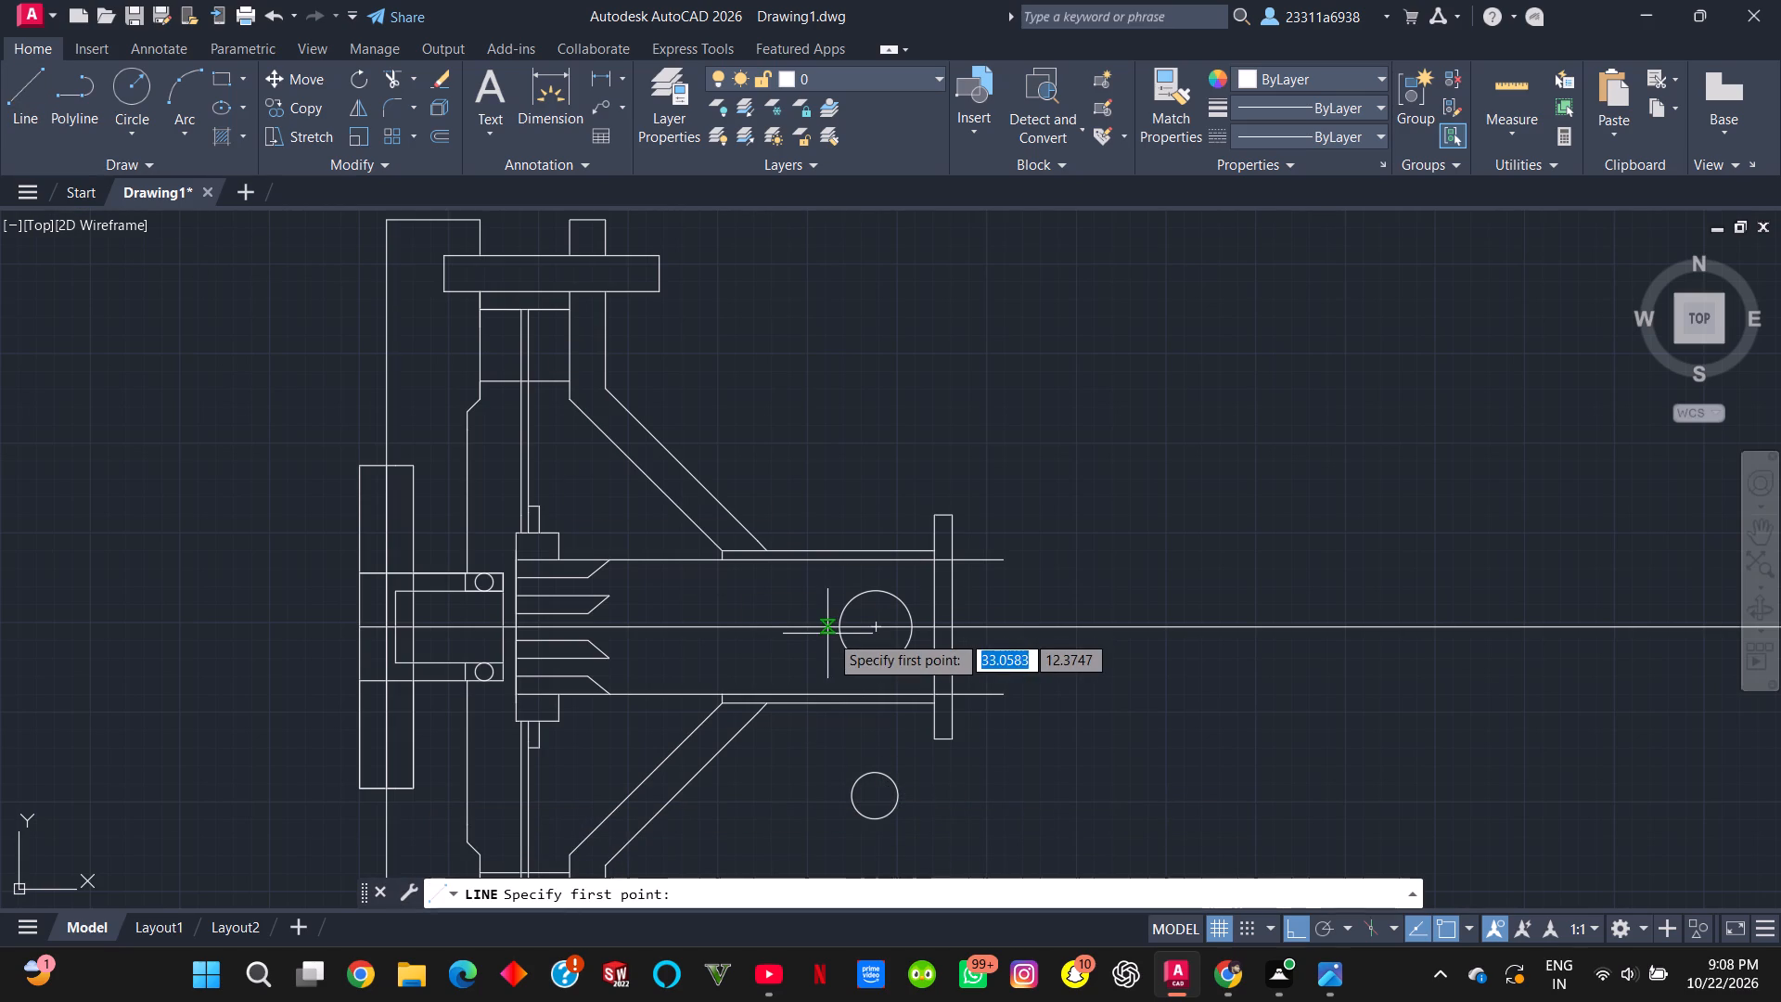
pyautogui.click(832, 634)
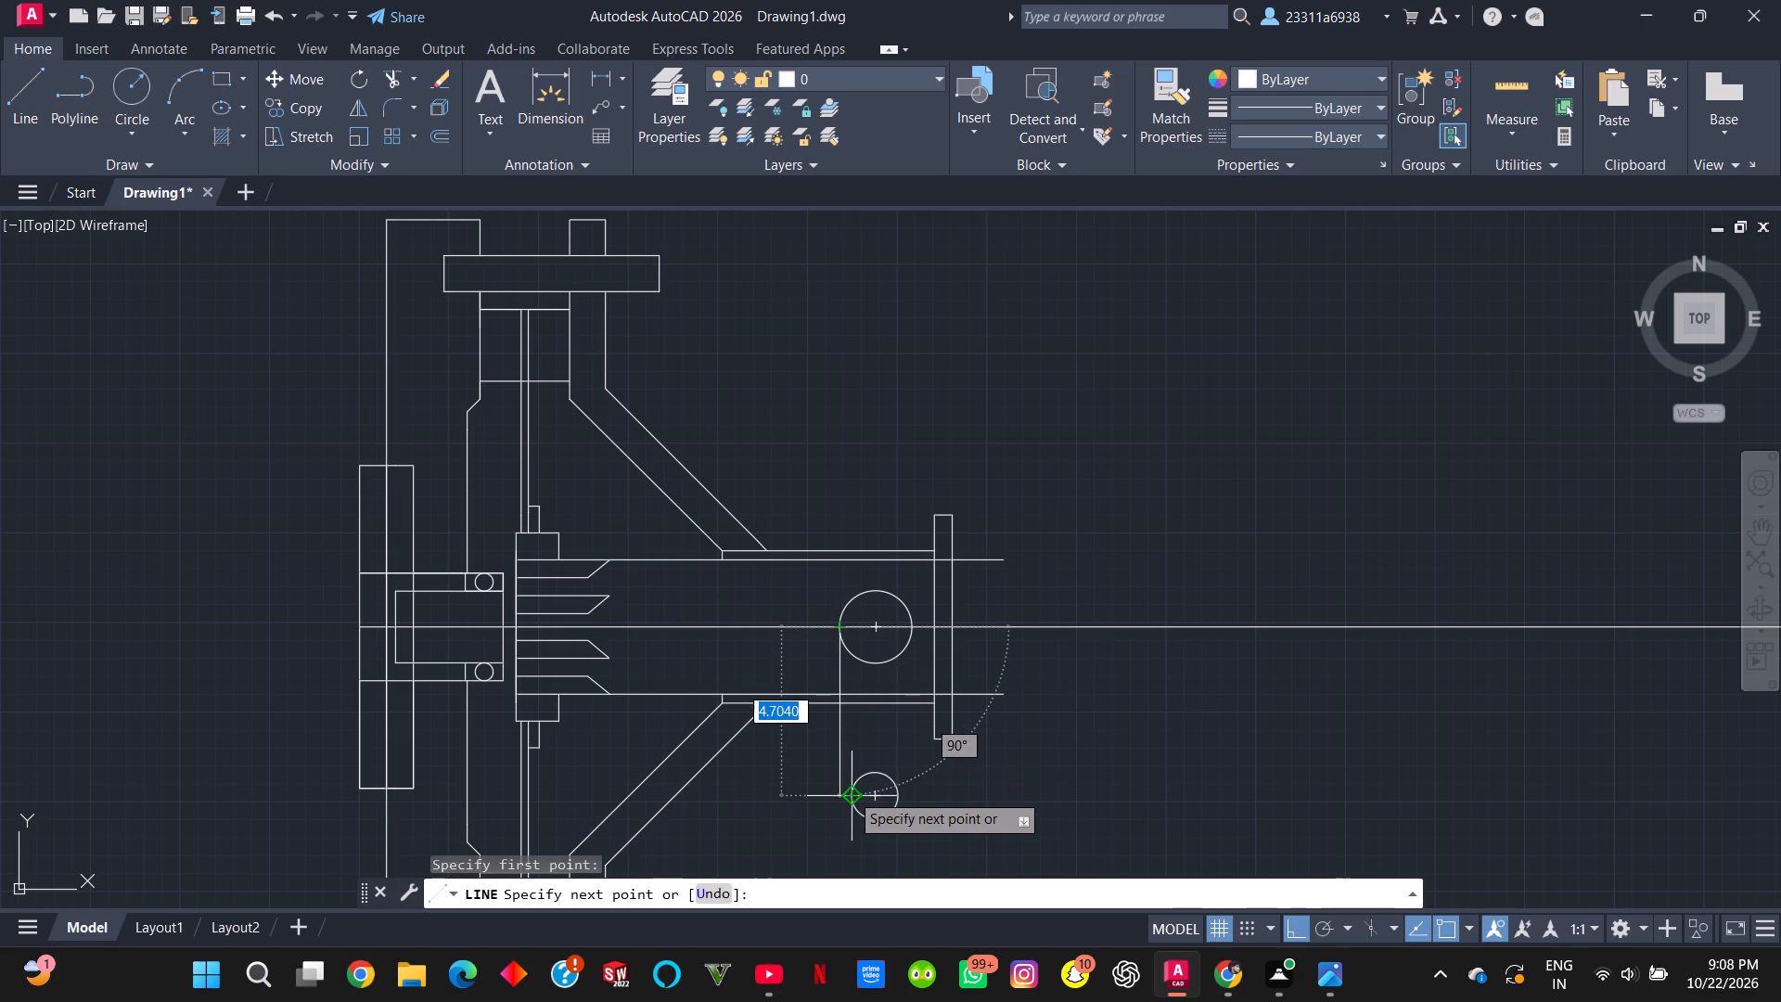
pyautogui.click(850, 792)
pyautogui.press('Escape')
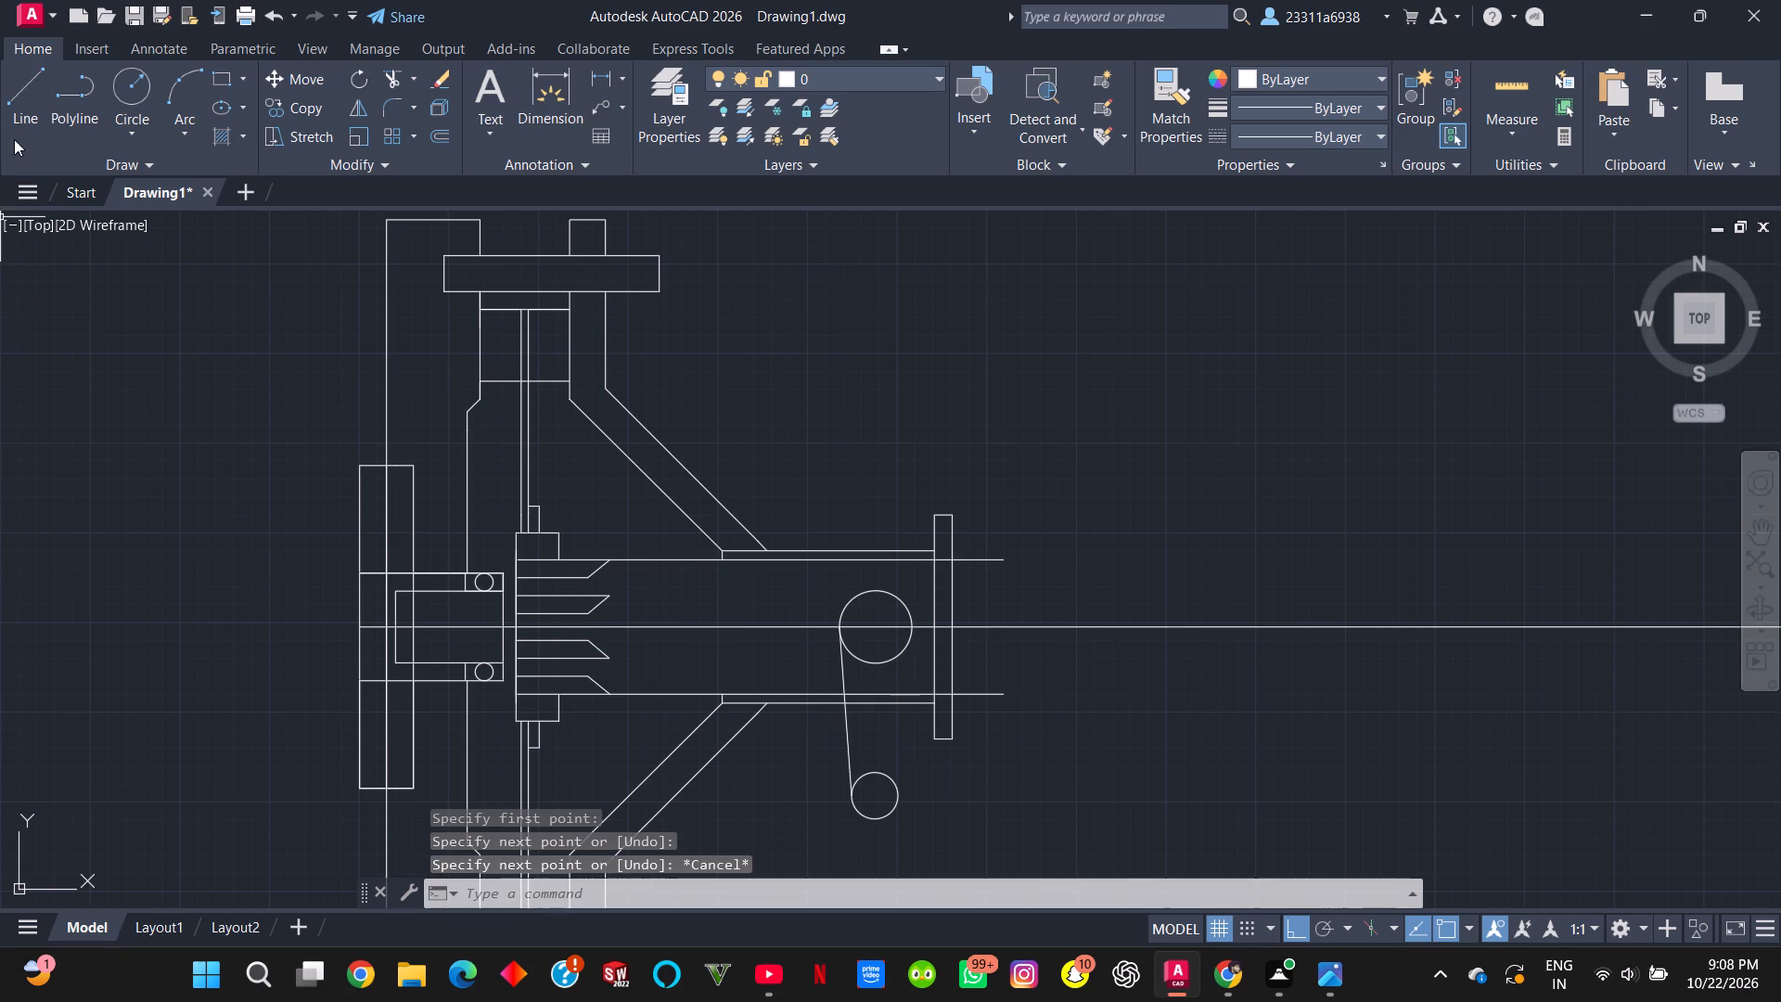
pyautogui.click(15, 108)
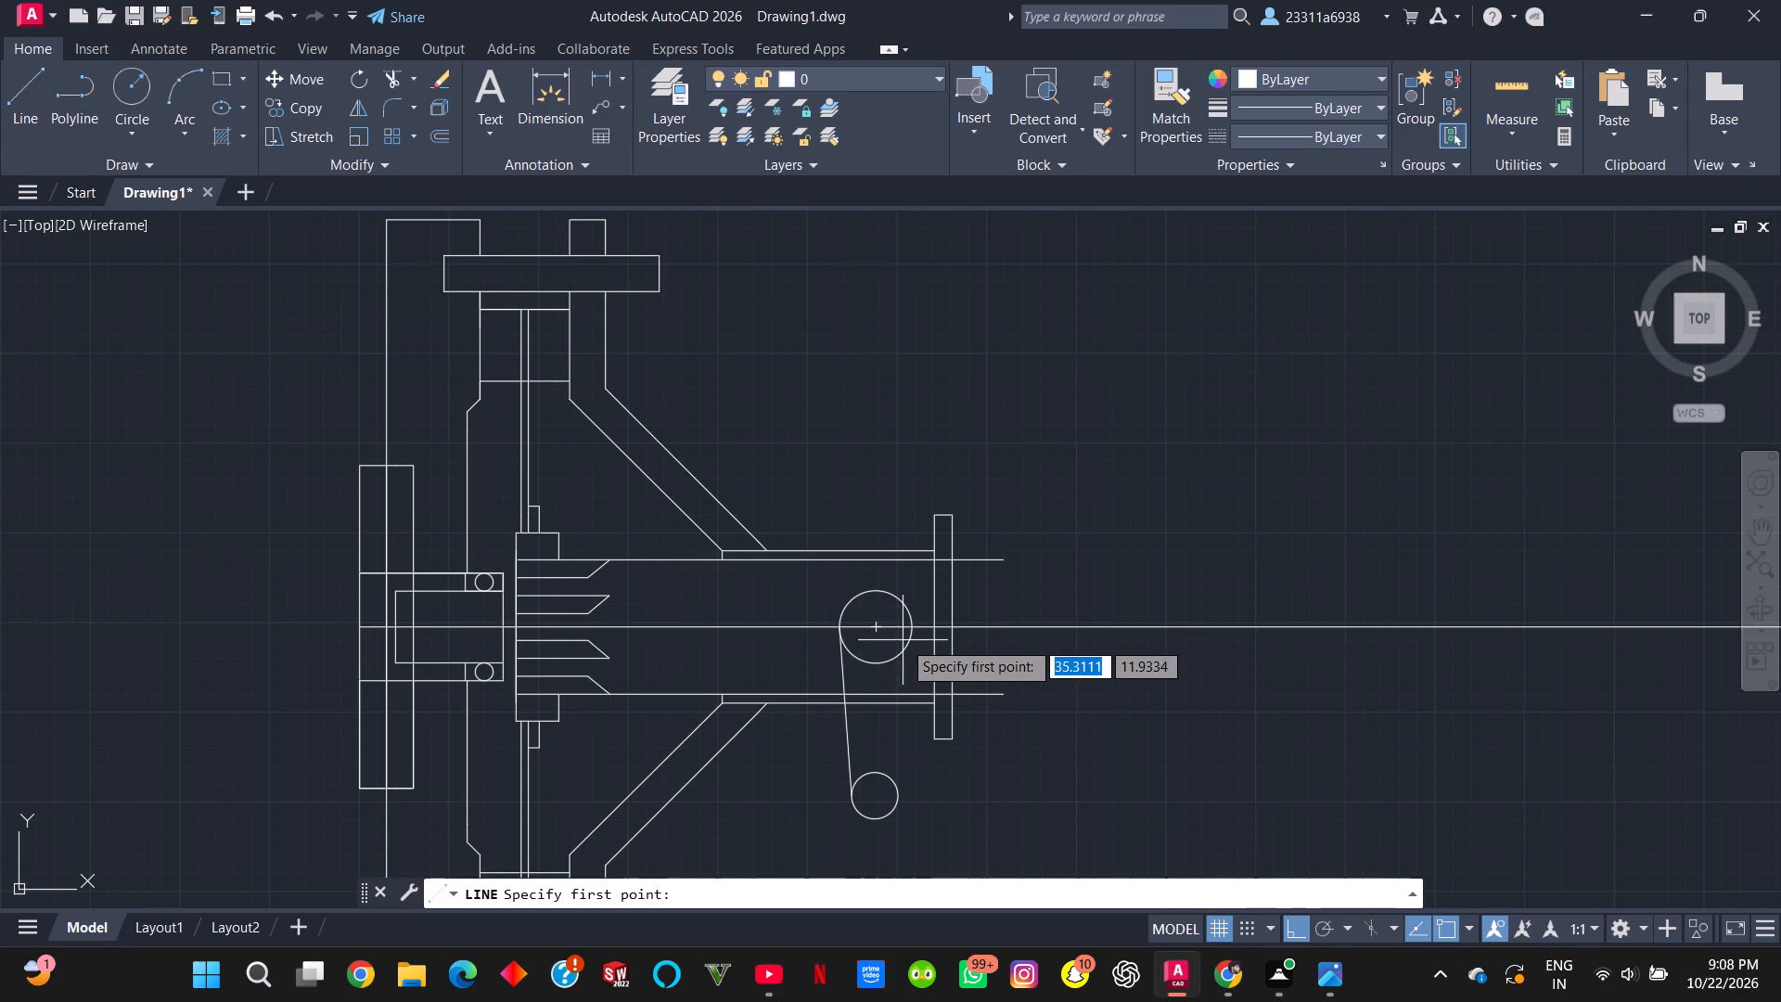
pyautogui.click(907, 631)
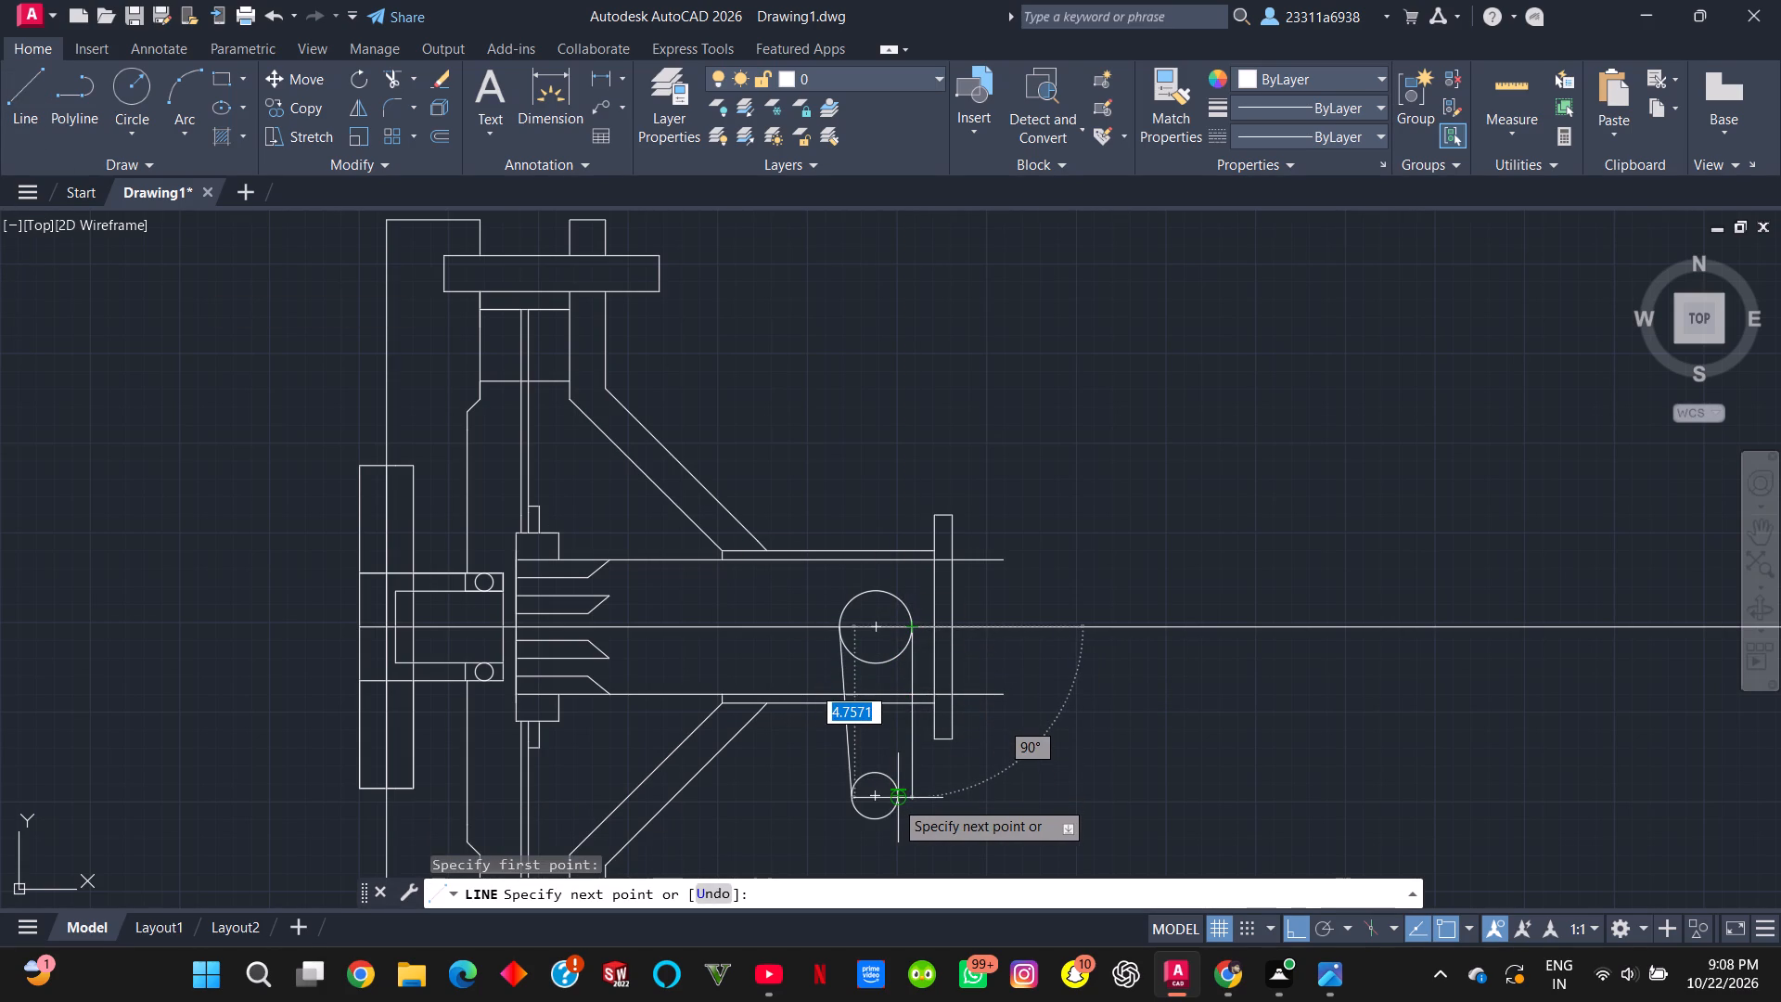
pyautogui.click(894, 800)
pyautogui.press('Escape')
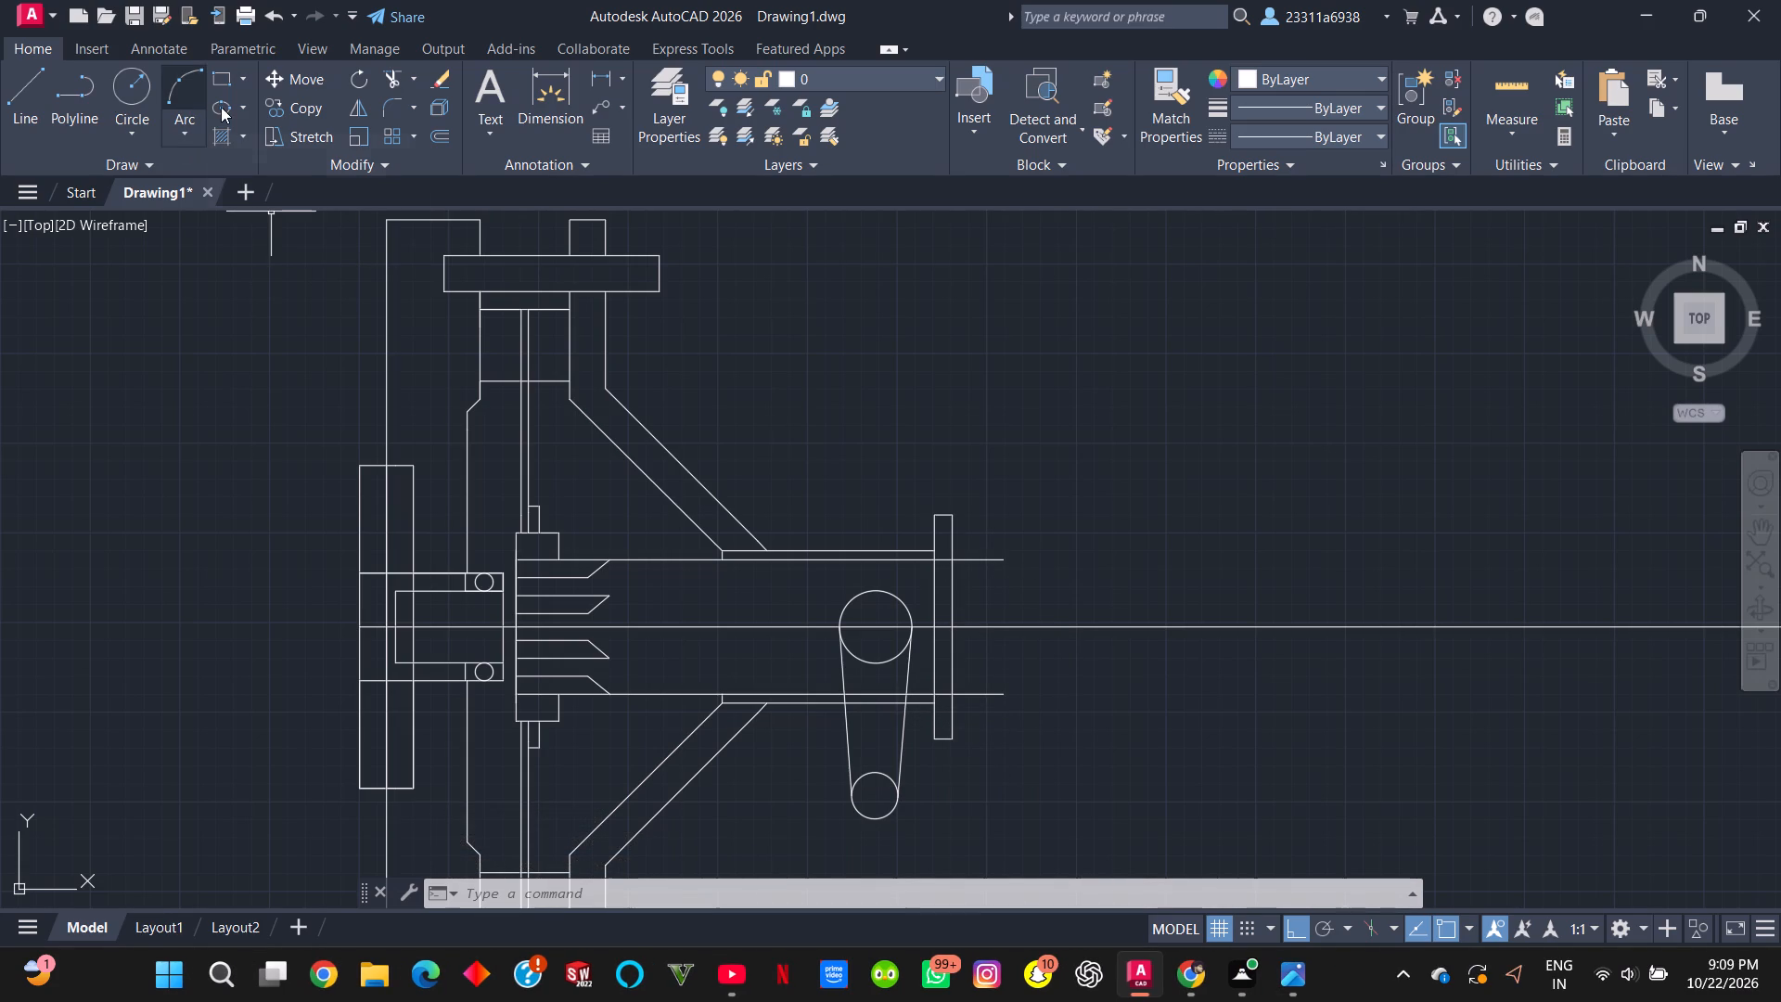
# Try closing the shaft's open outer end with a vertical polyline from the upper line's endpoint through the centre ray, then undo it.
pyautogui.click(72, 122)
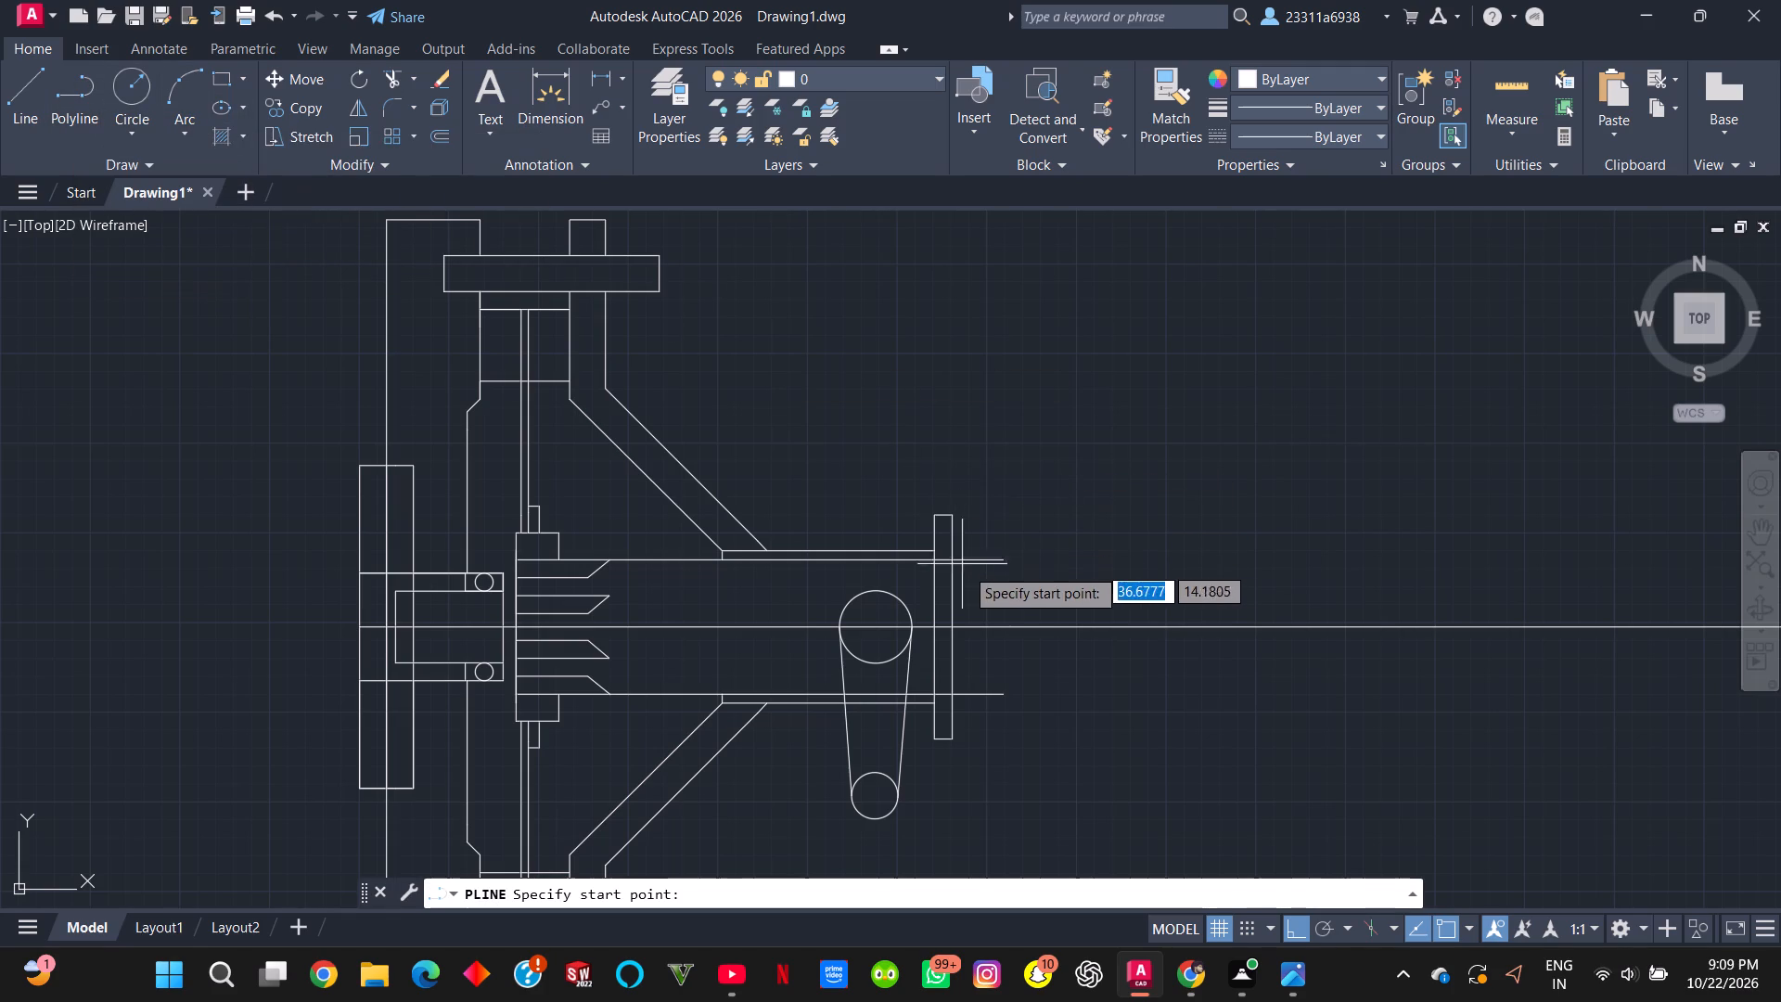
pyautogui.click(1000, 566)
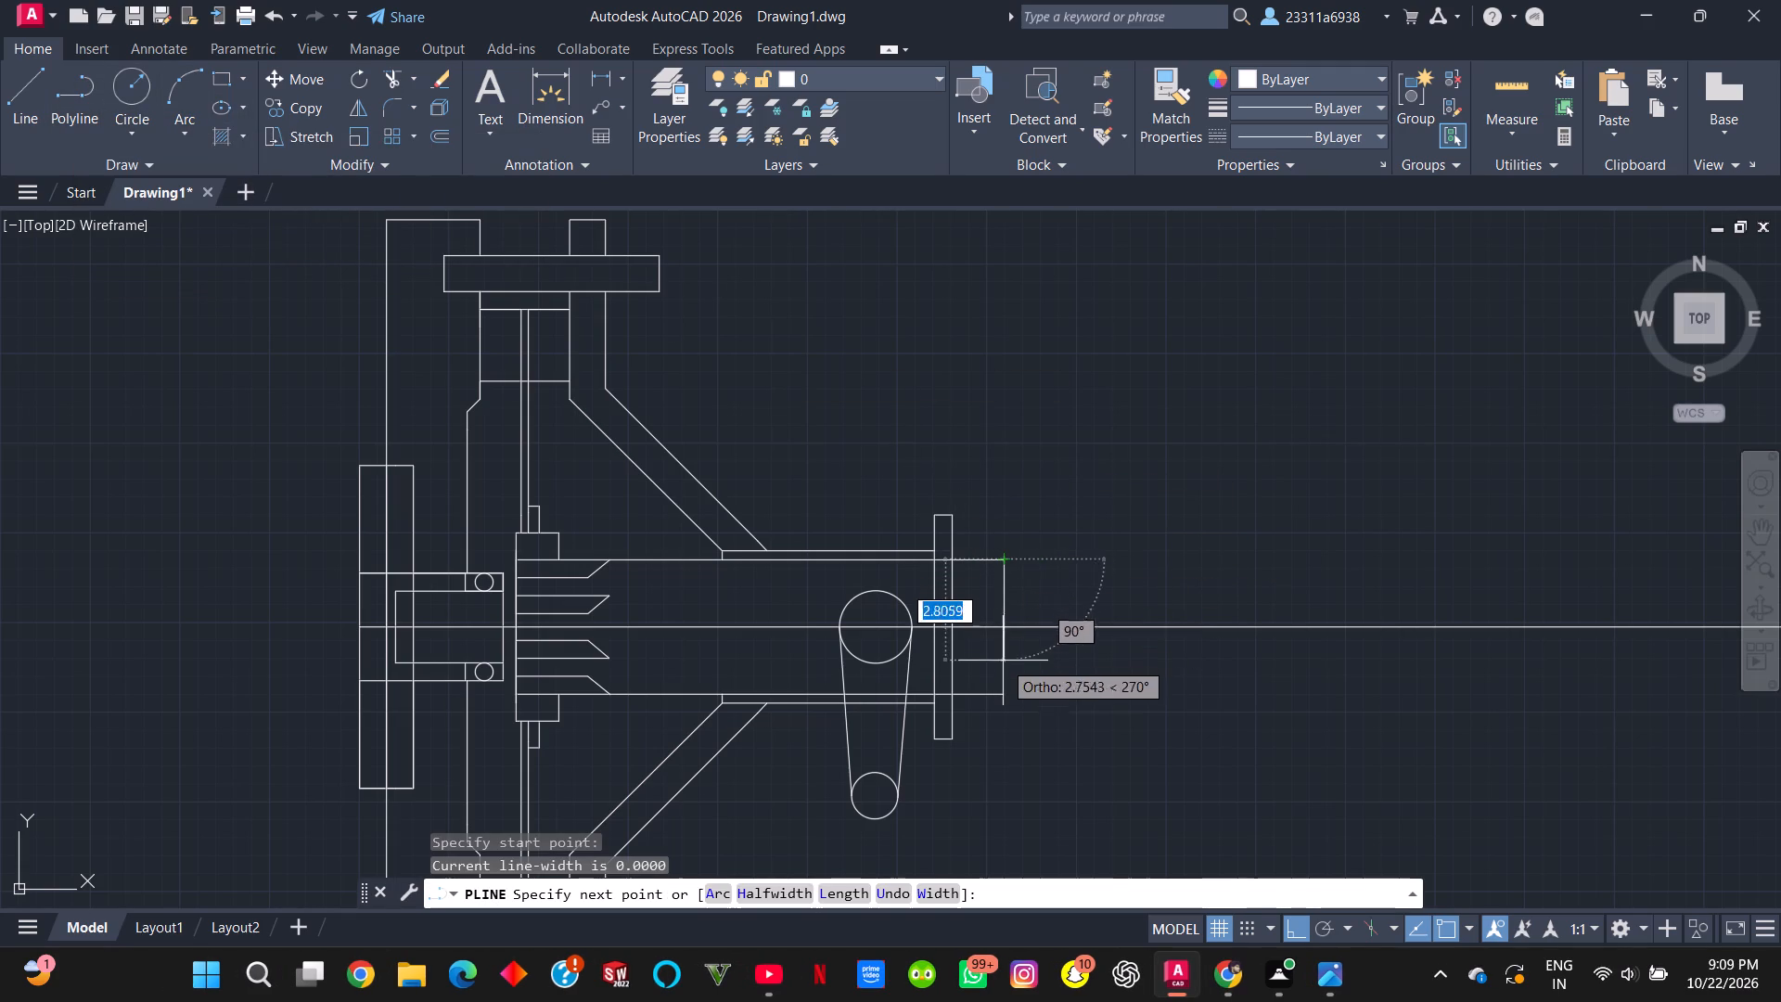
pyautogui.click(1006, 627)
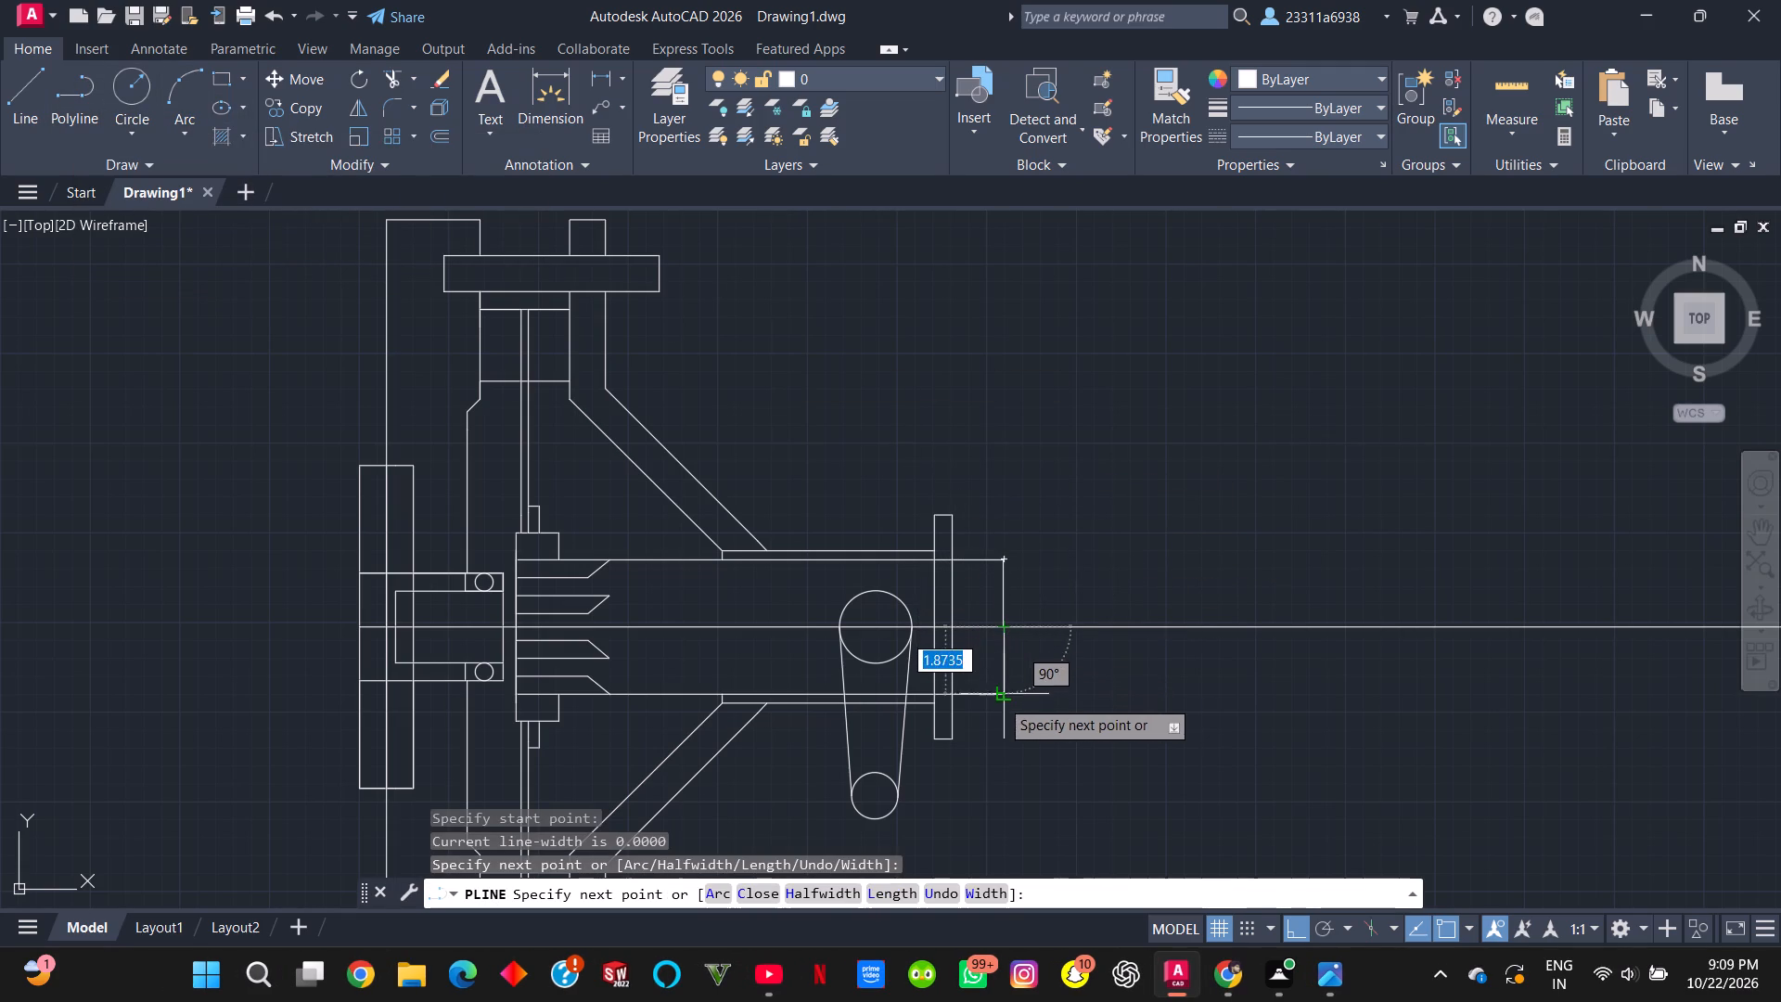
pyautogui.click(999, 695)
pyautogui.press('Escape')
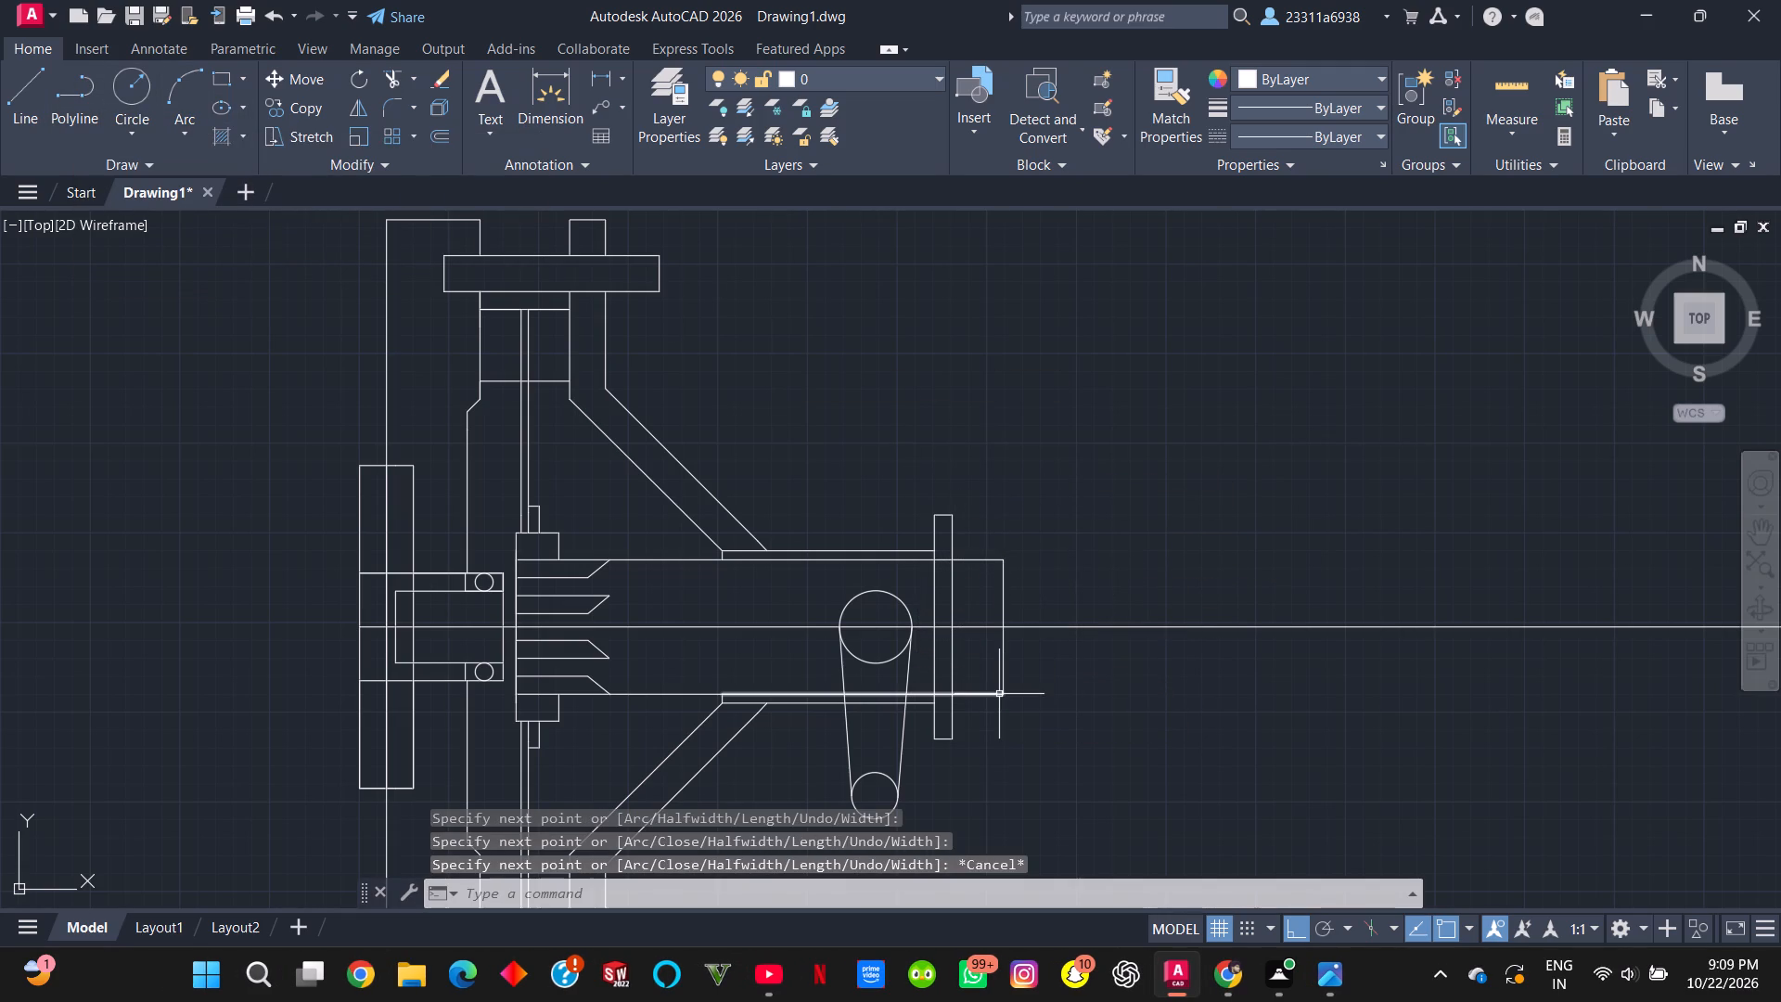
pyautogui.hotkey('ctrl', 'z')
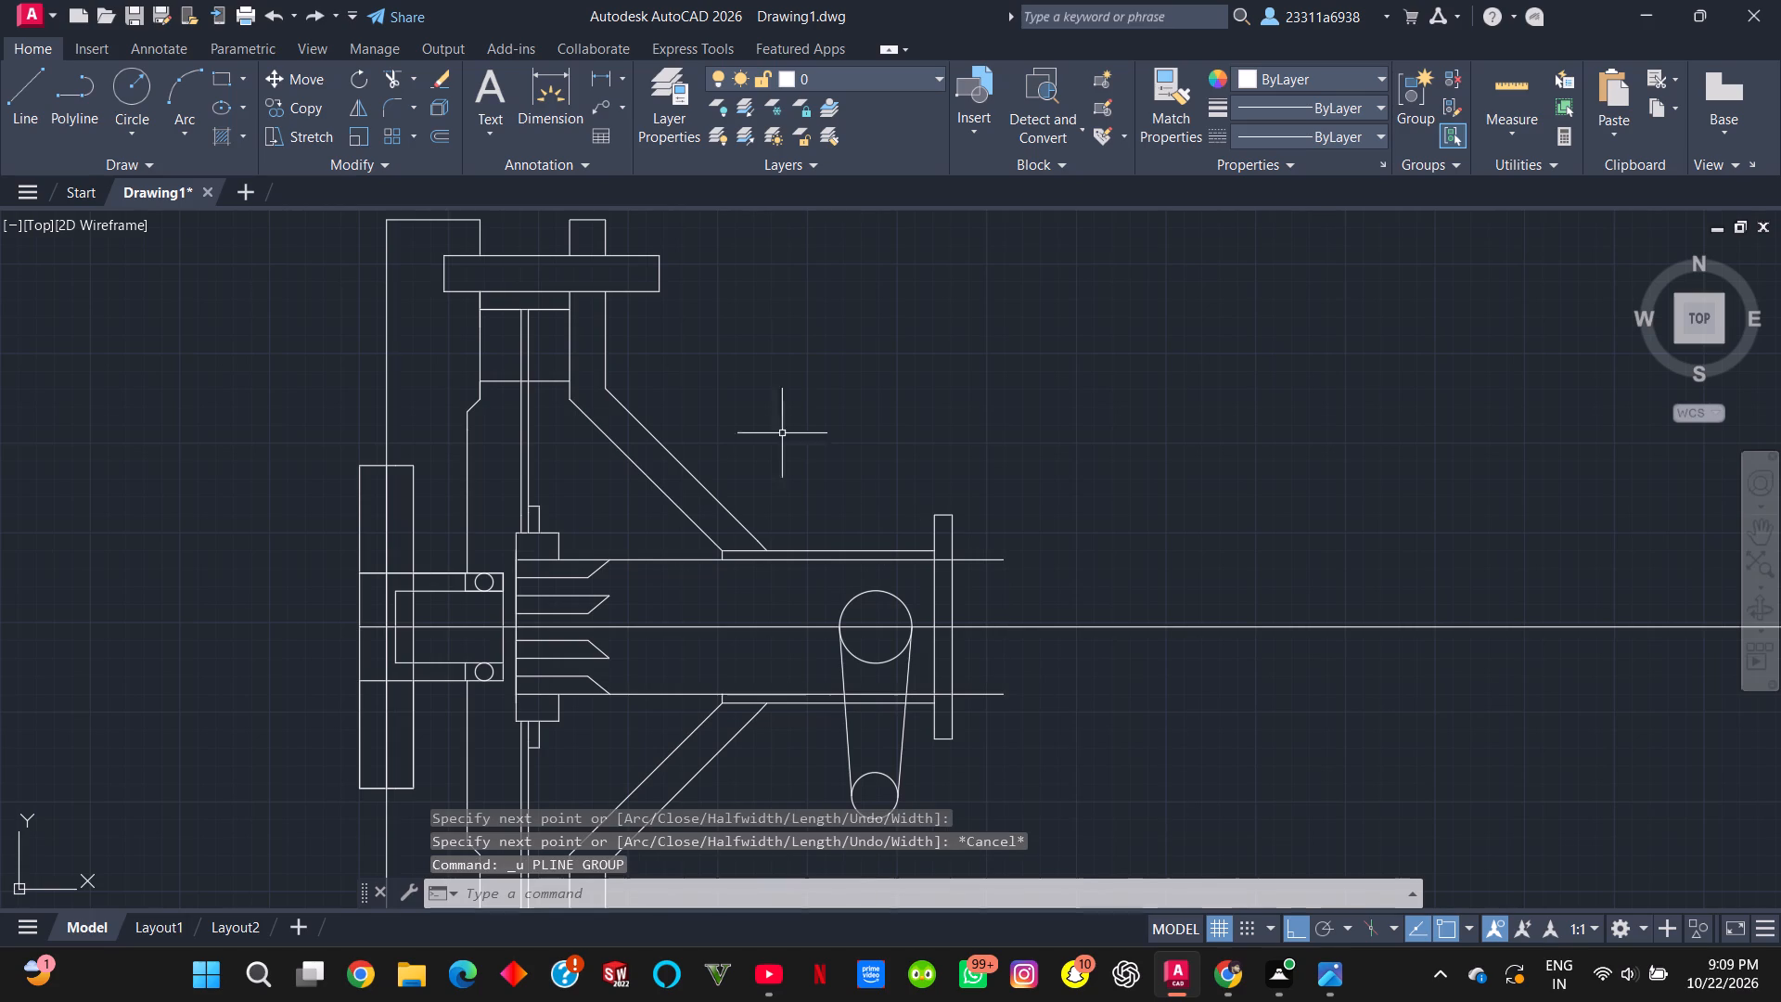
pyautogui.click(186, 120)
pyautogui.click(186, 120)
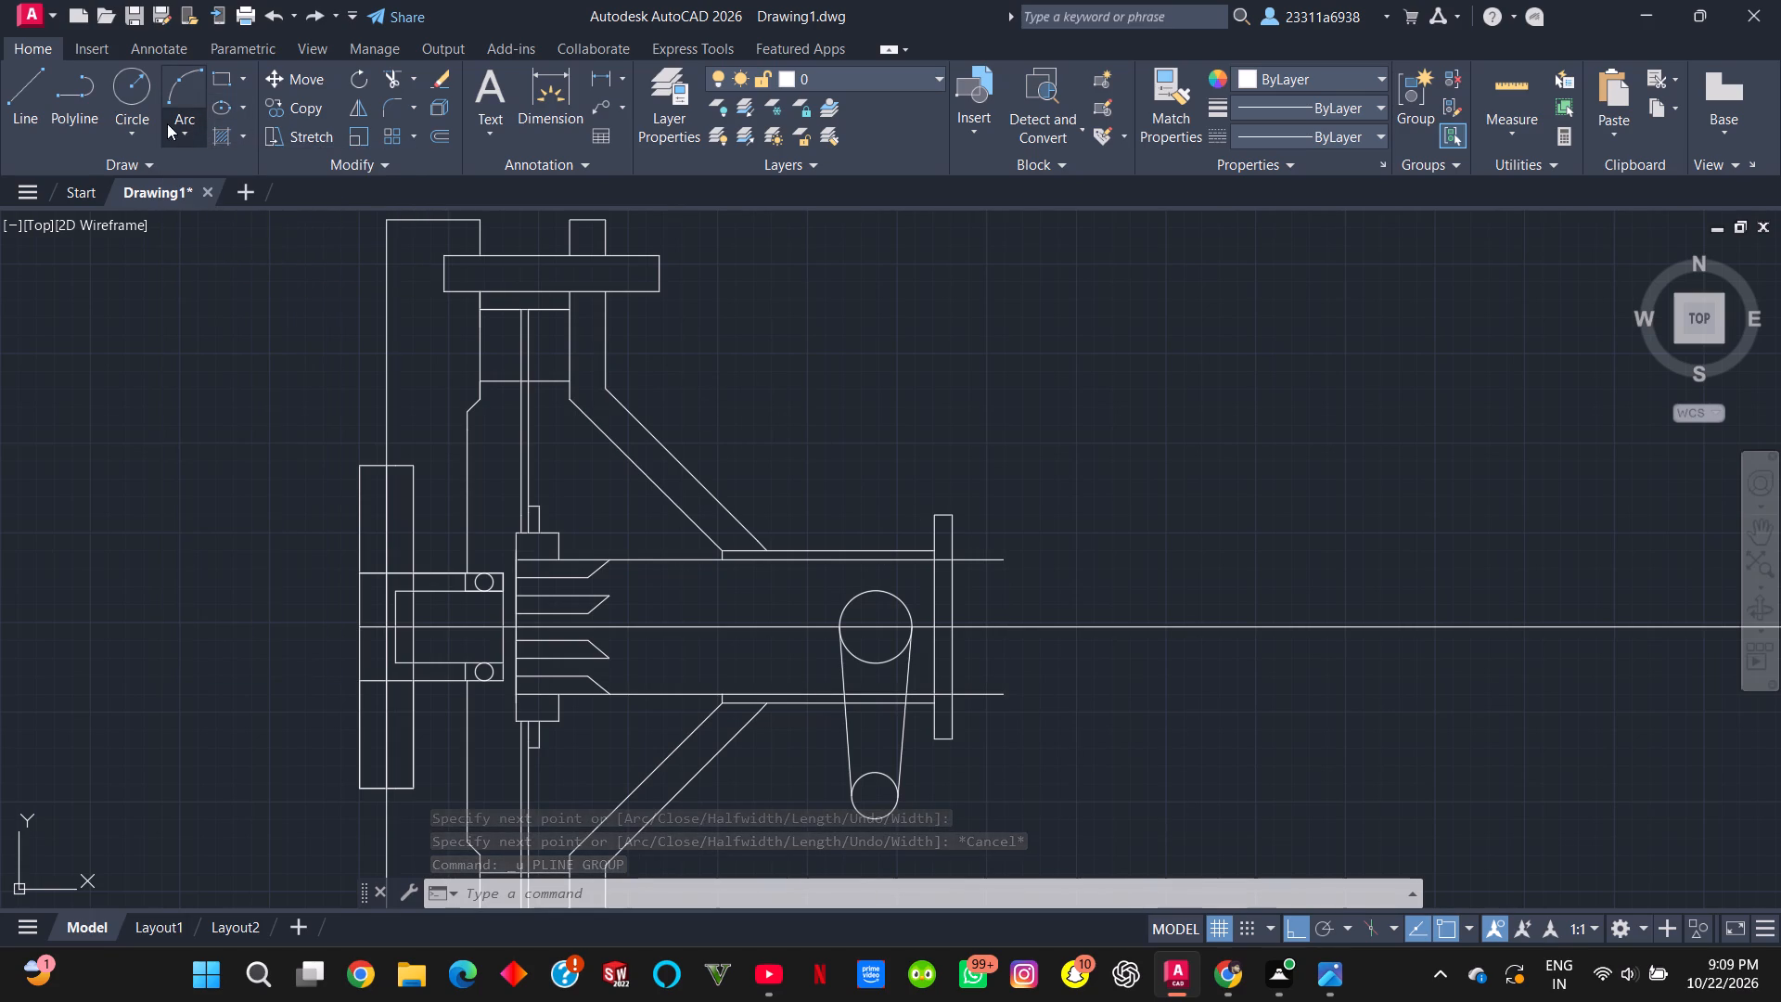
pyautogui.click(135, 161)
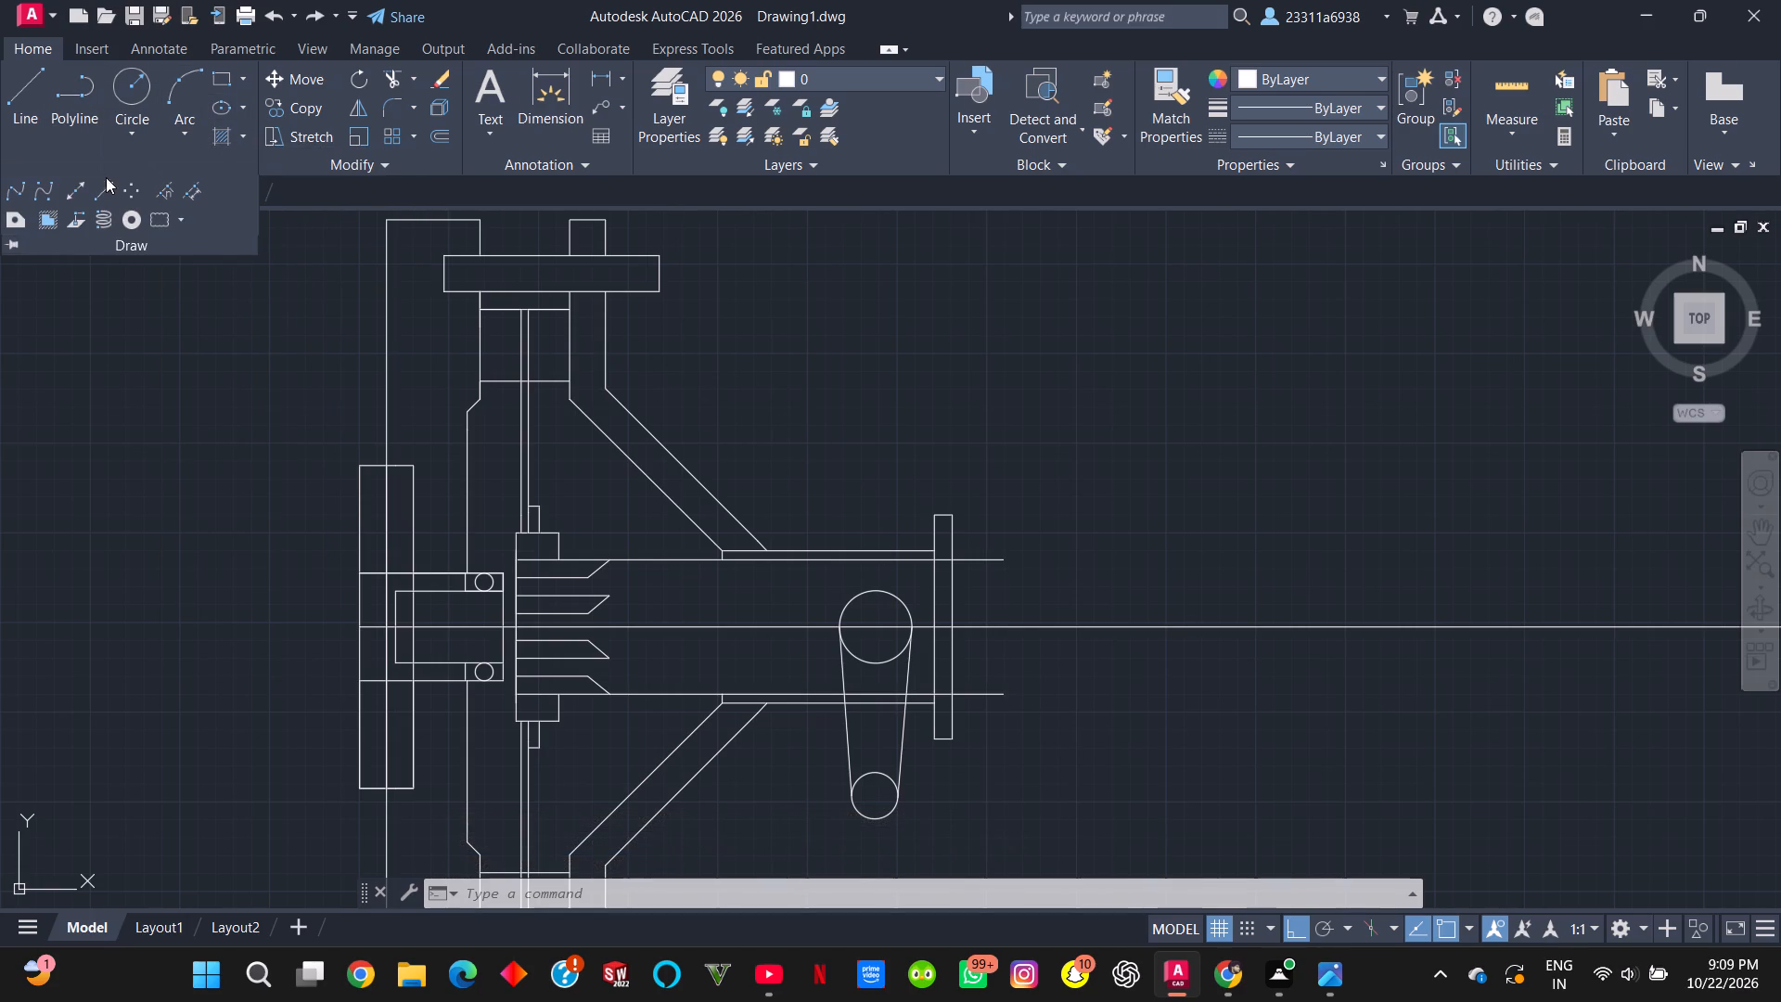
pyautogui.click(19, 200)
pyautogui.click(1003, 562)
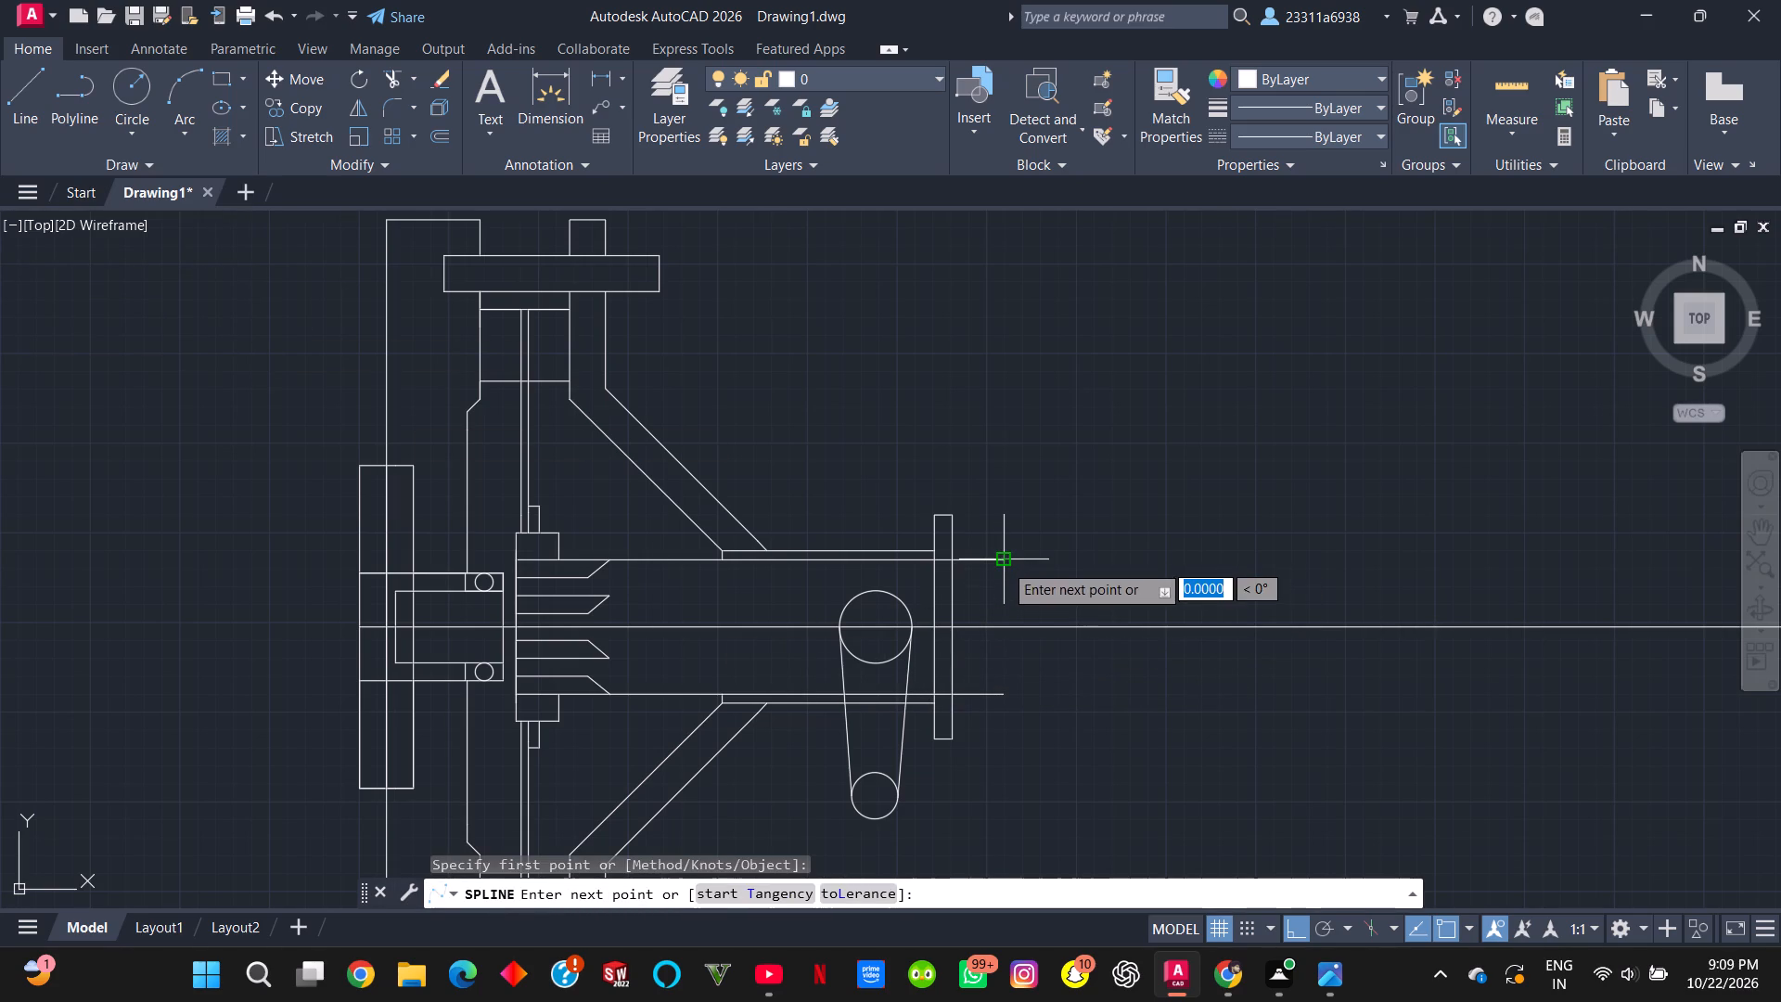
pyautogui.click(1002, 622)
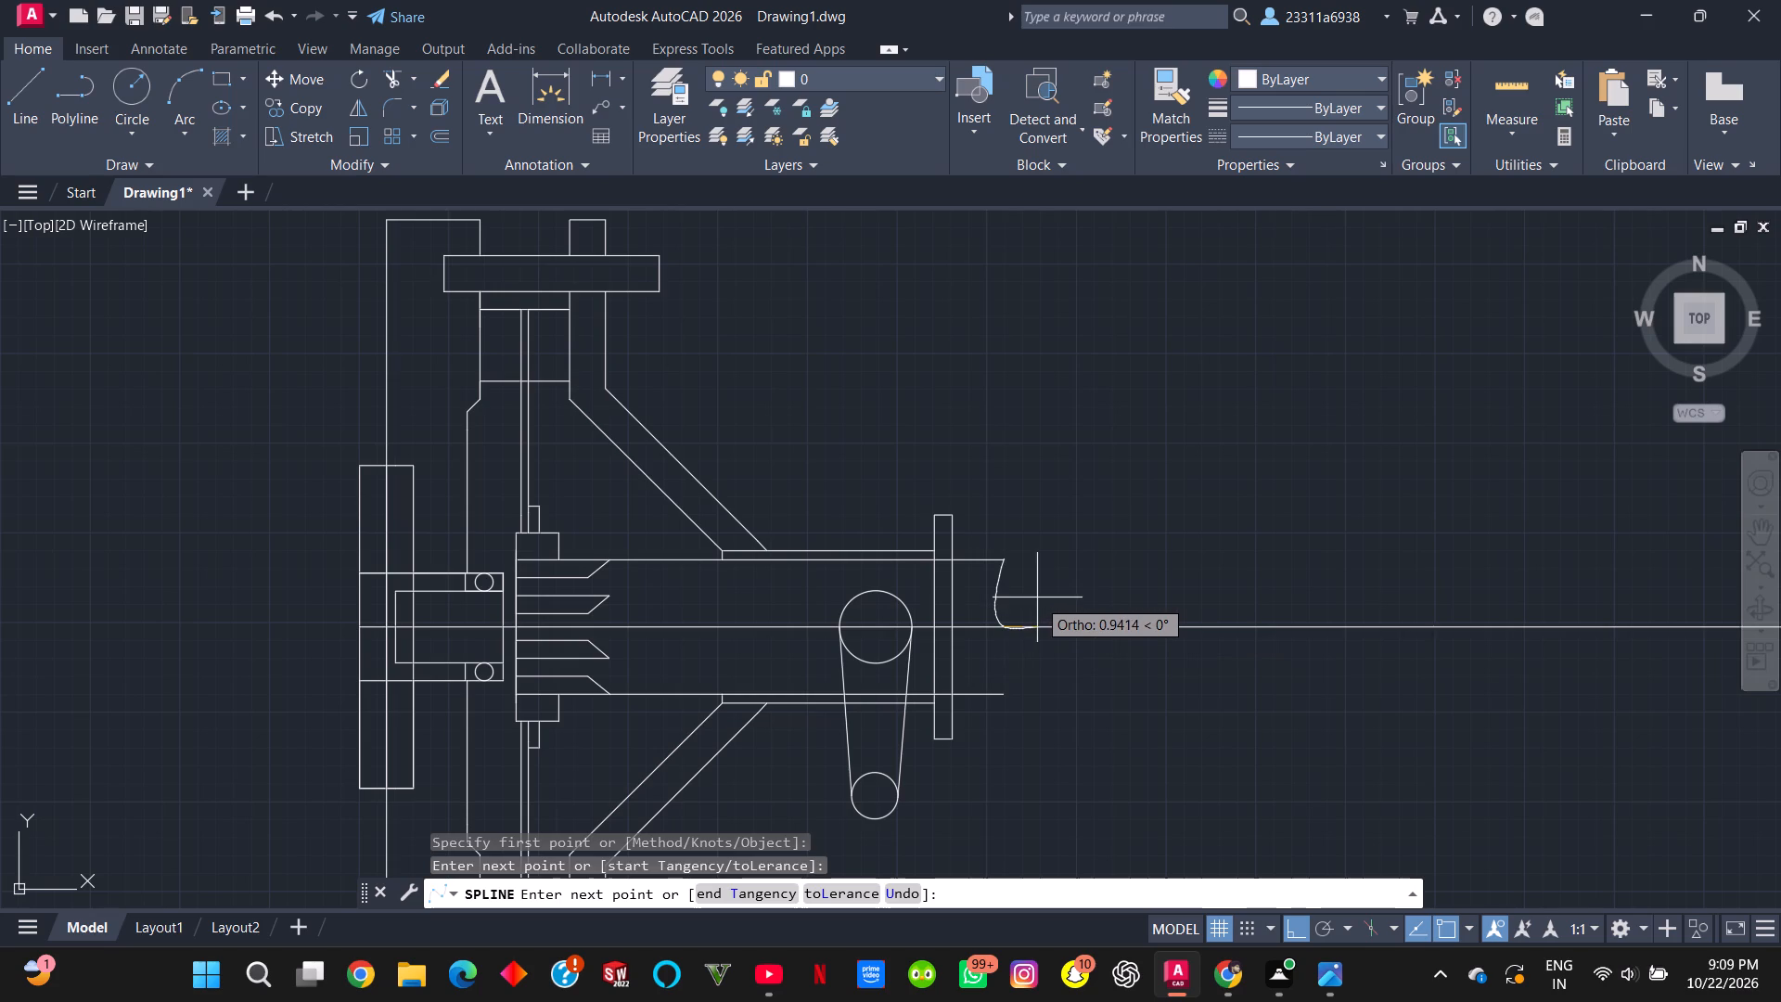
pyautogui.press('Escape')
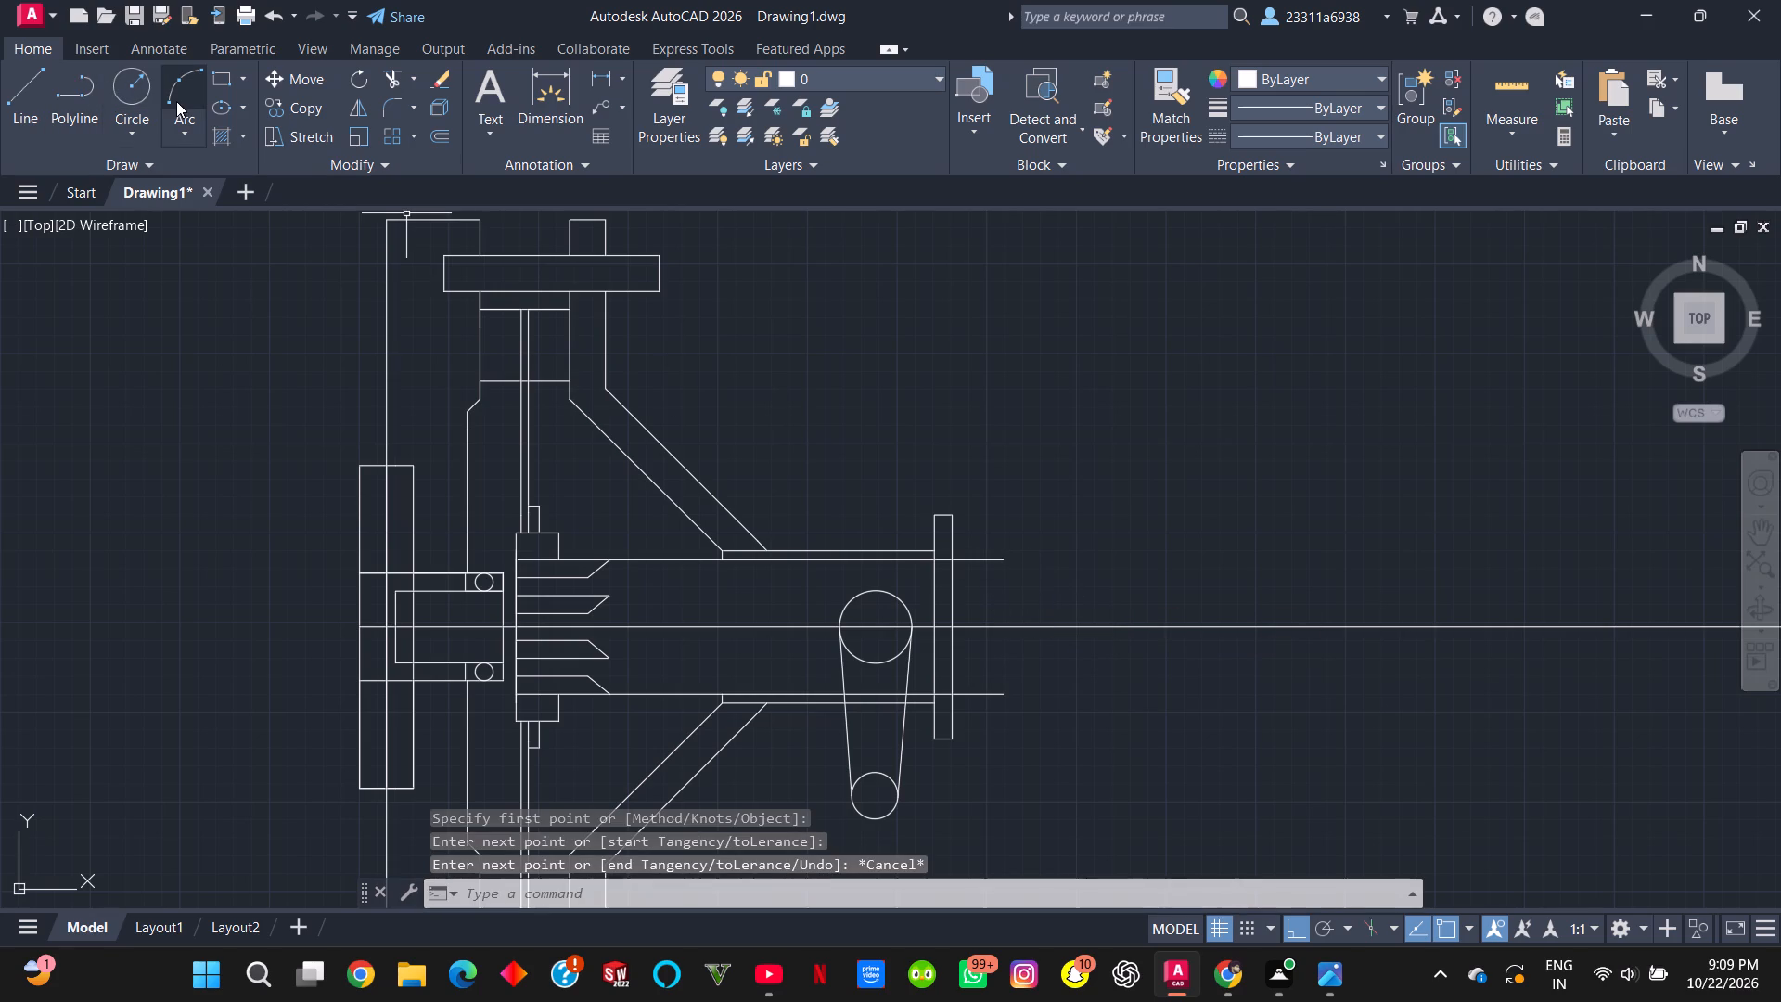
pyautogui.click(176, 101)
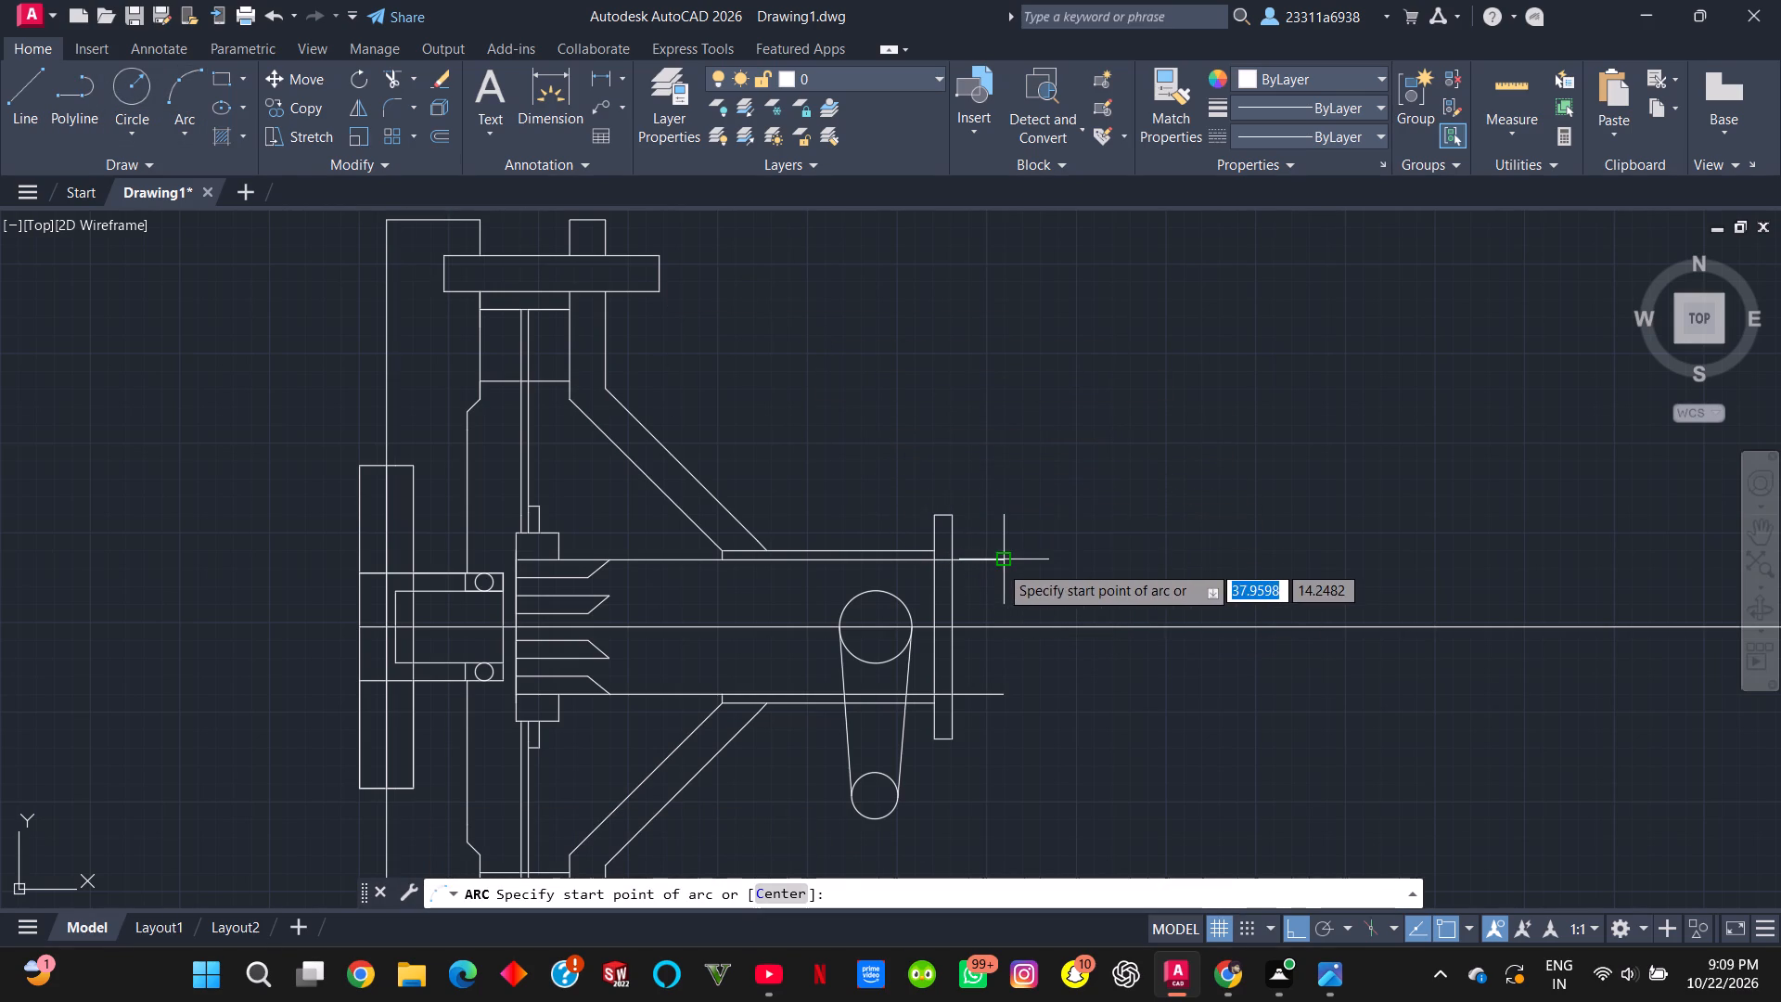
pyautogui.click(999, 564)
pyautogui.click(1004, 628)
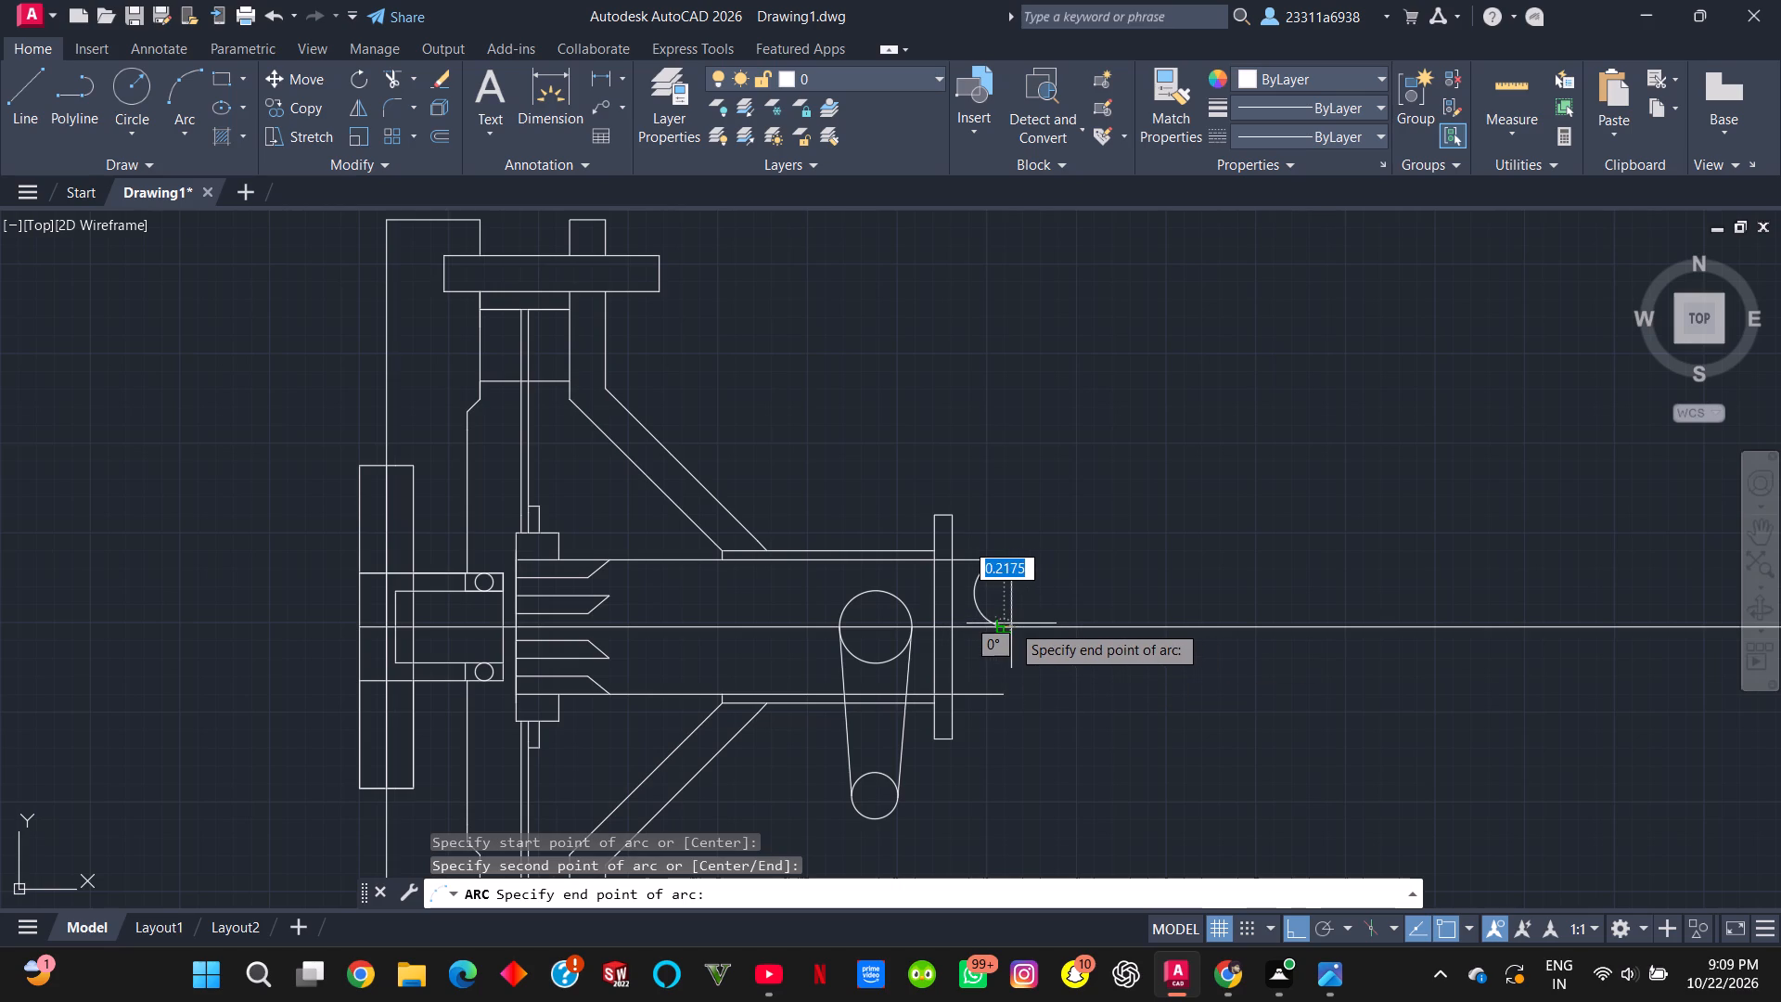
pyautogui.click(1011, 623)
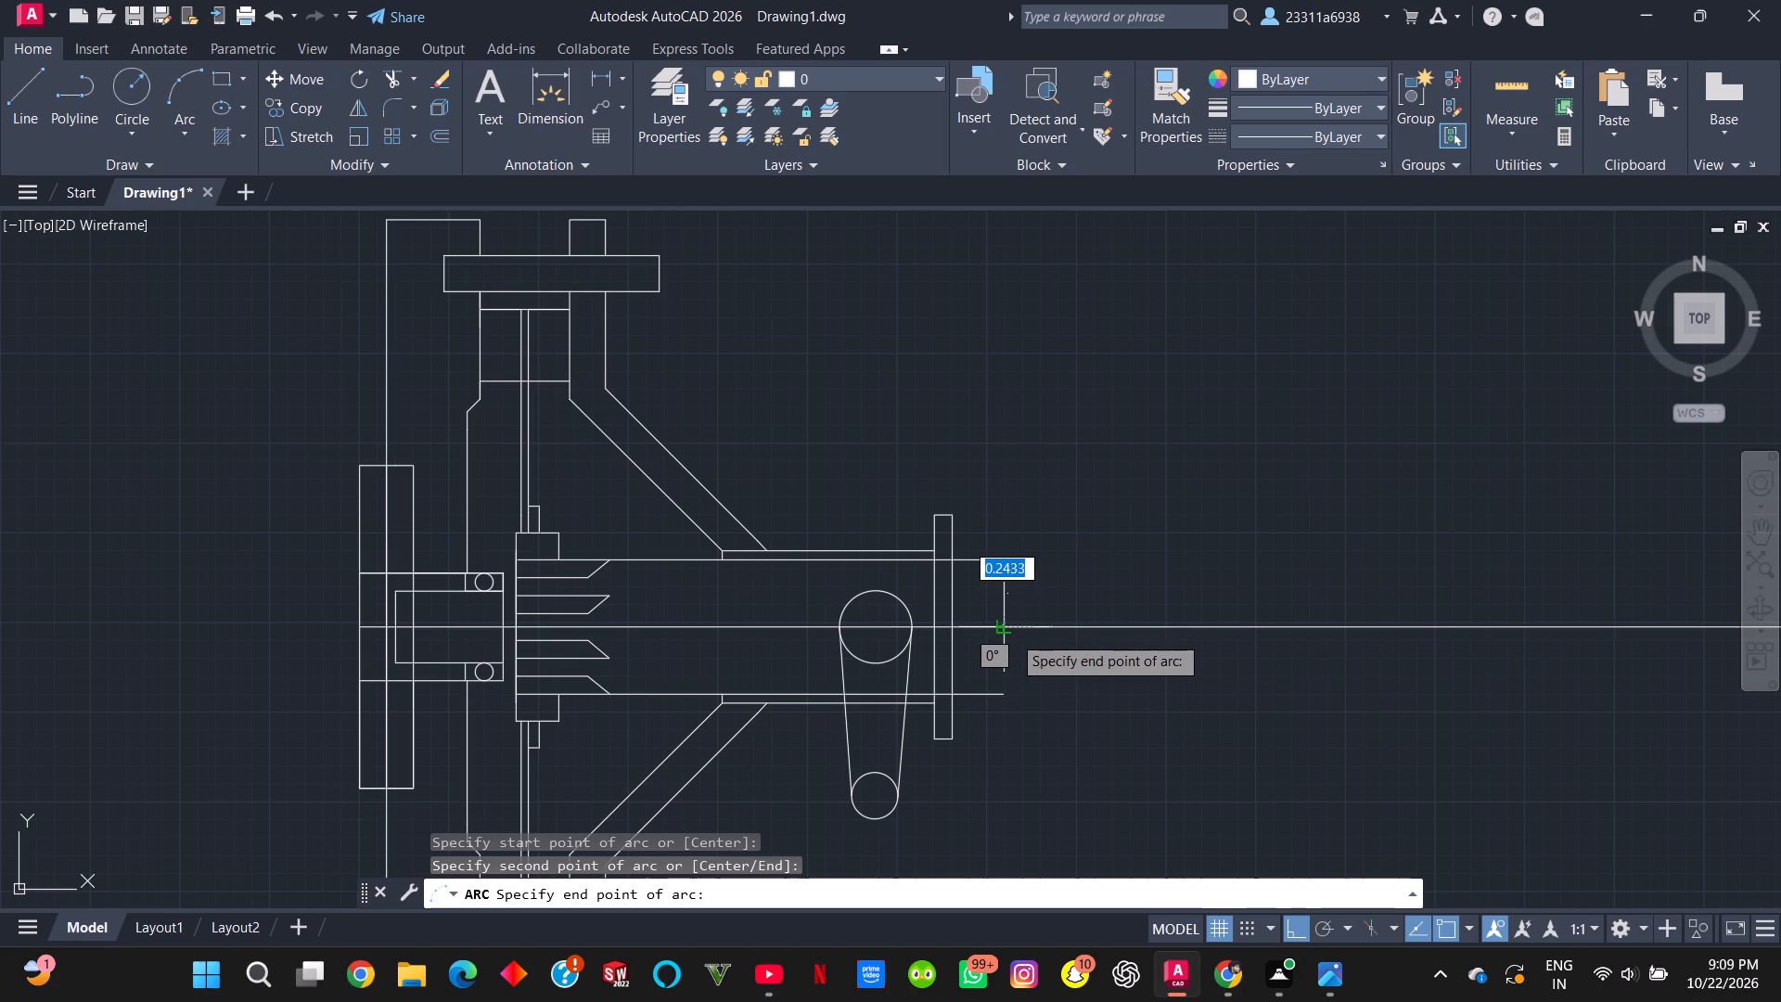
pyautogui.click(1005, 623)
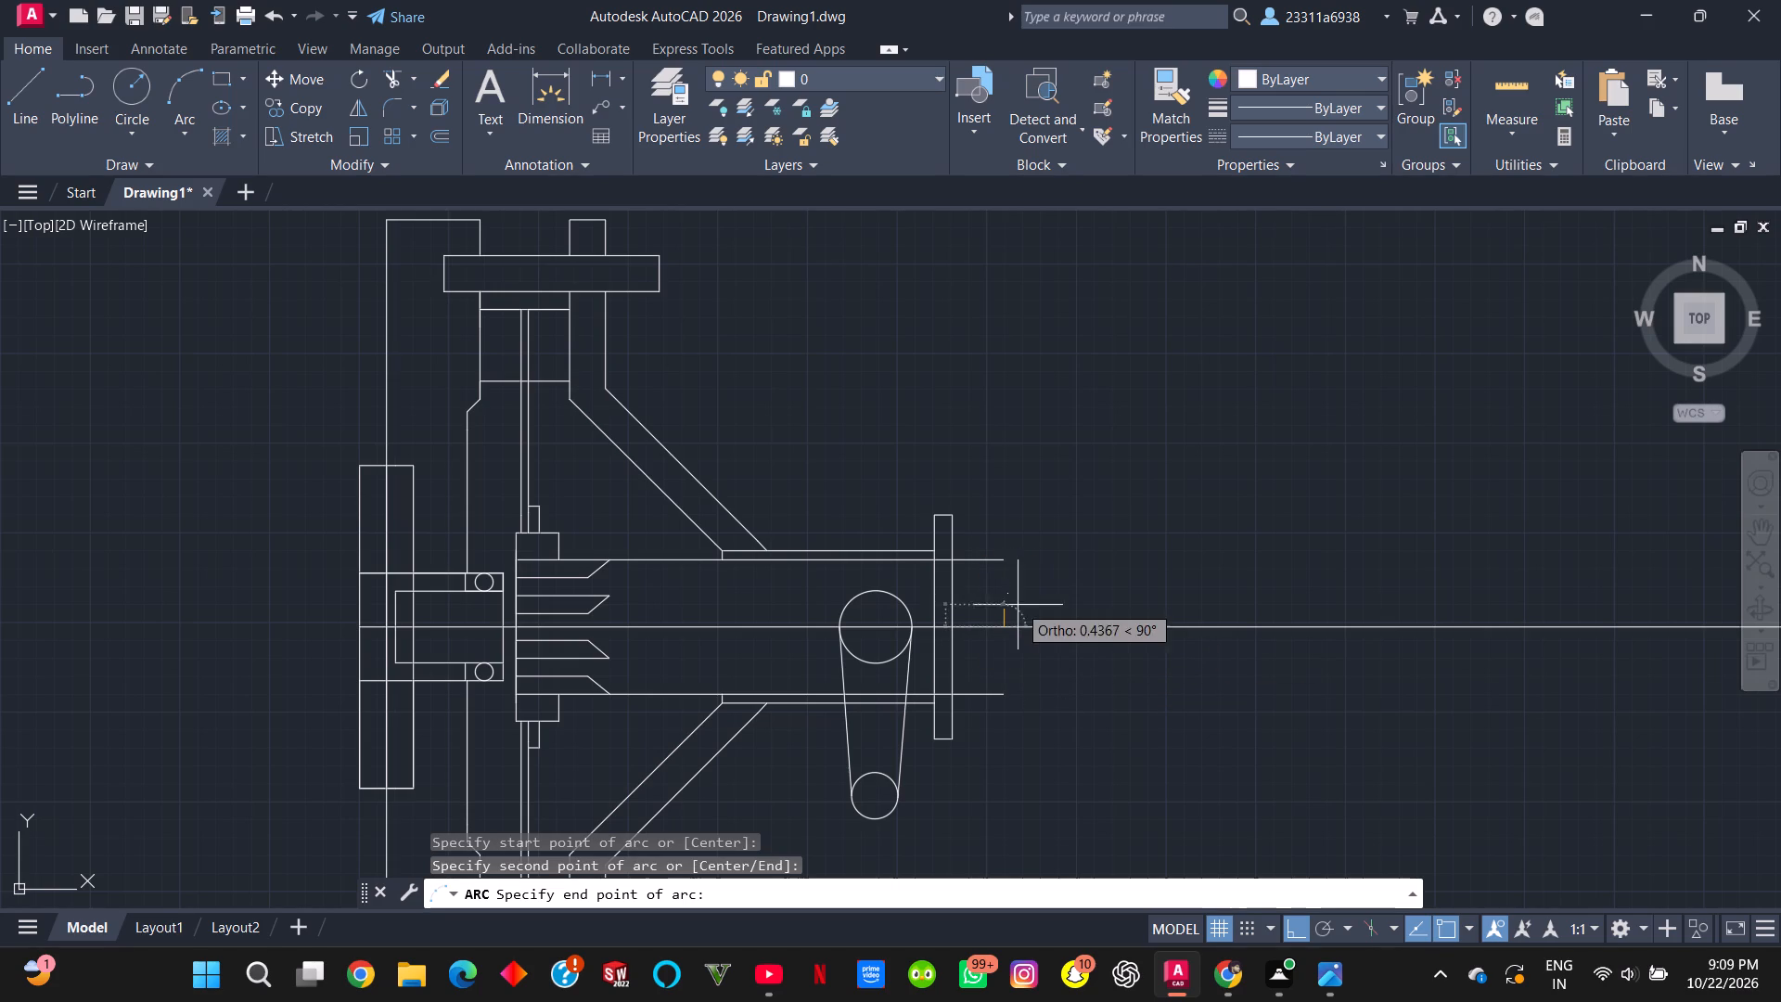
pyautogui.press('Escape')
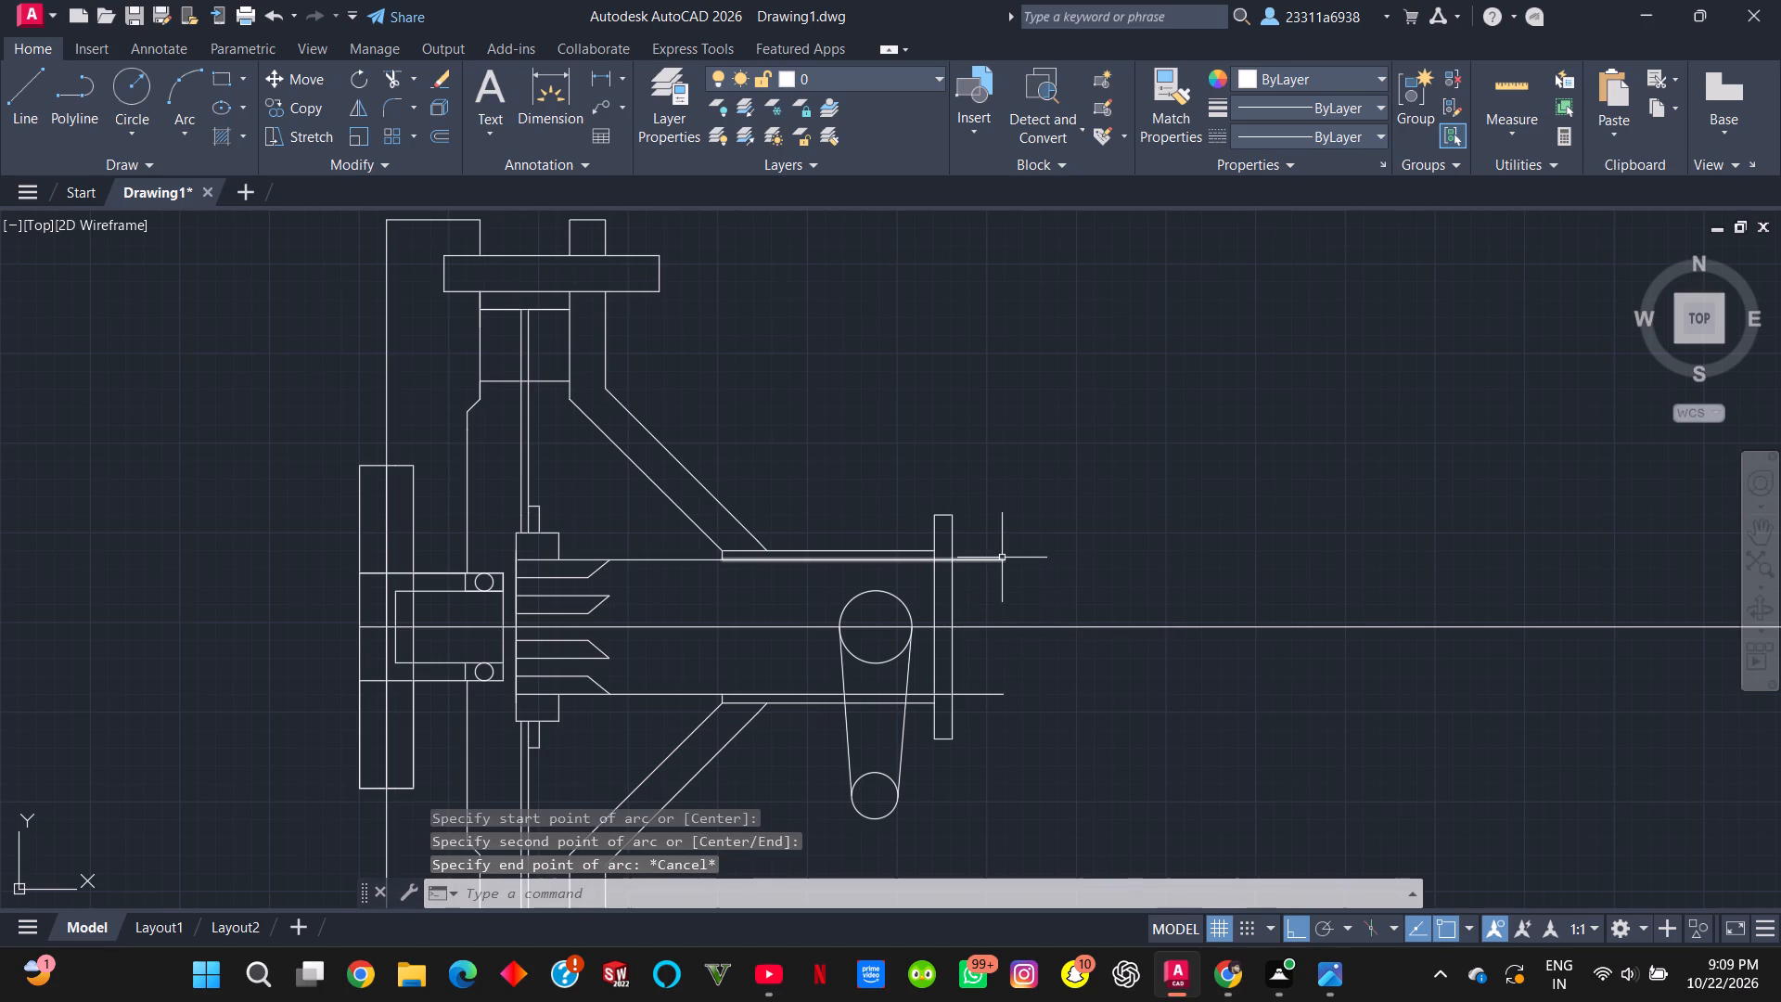
# From the shaft's upper line end beyond the end plate, draw a line 1 unit right and about 4.7 units down, past the lower line.
pyautogui.click(40, 78)
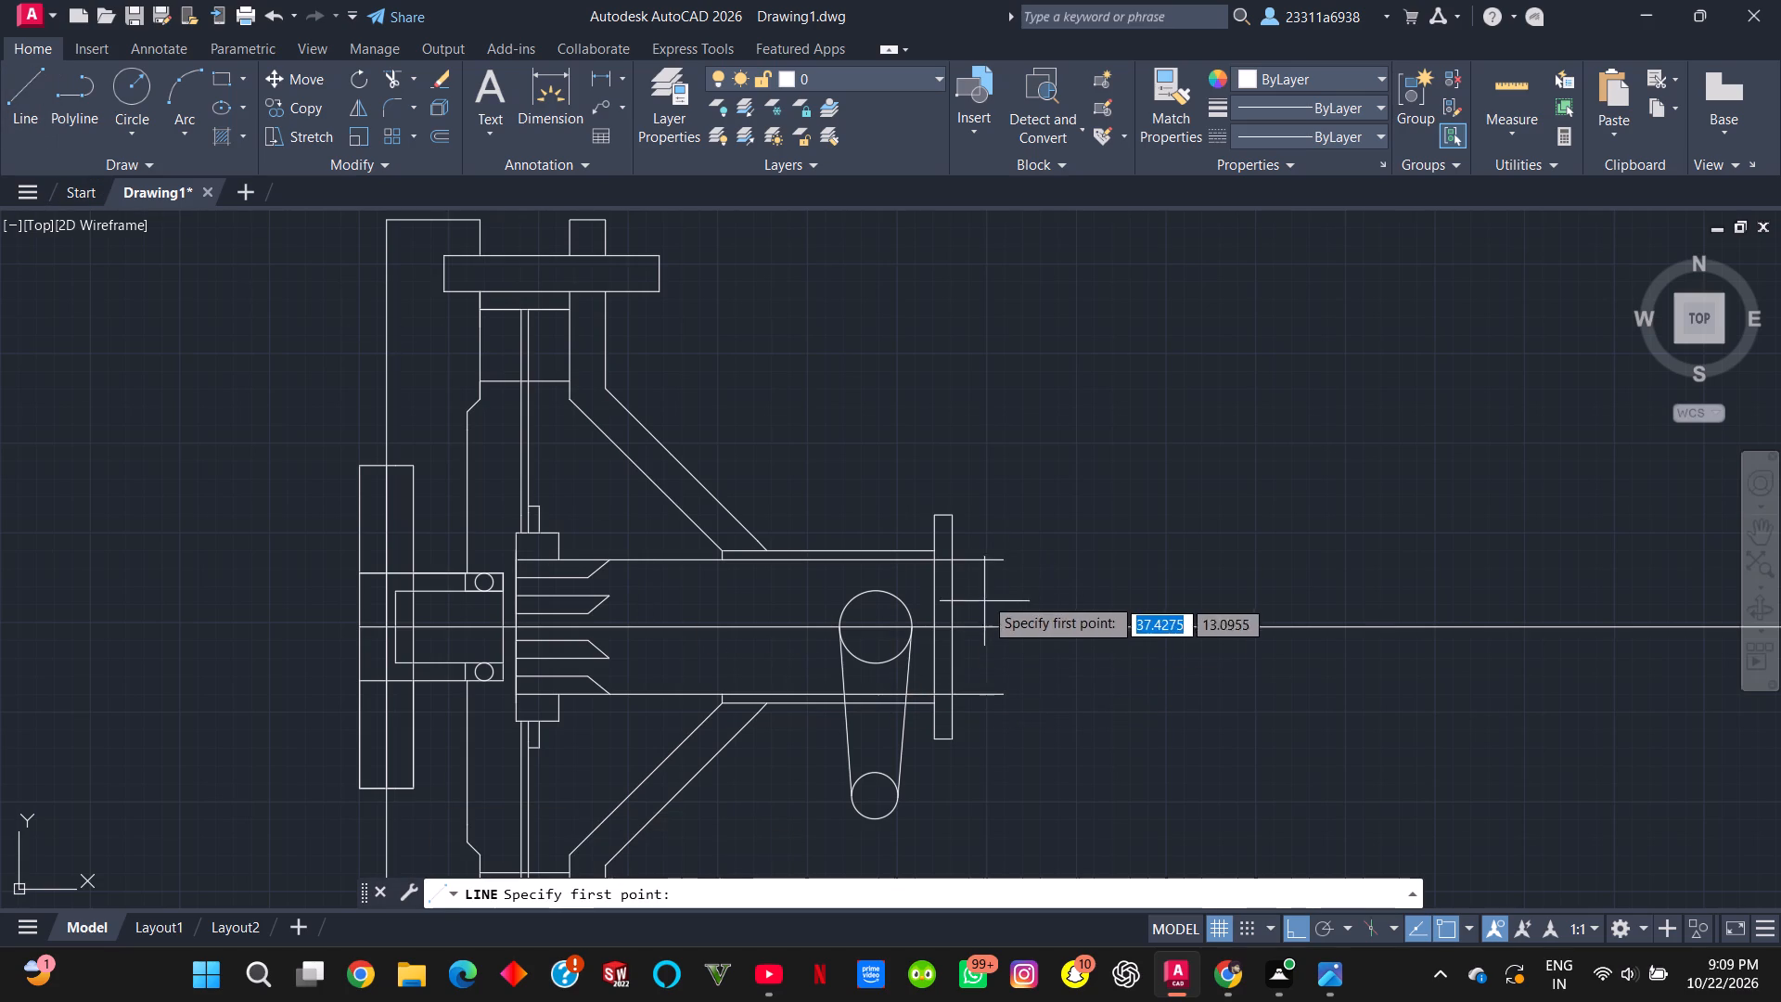
pyautogui.click(1008, 563)
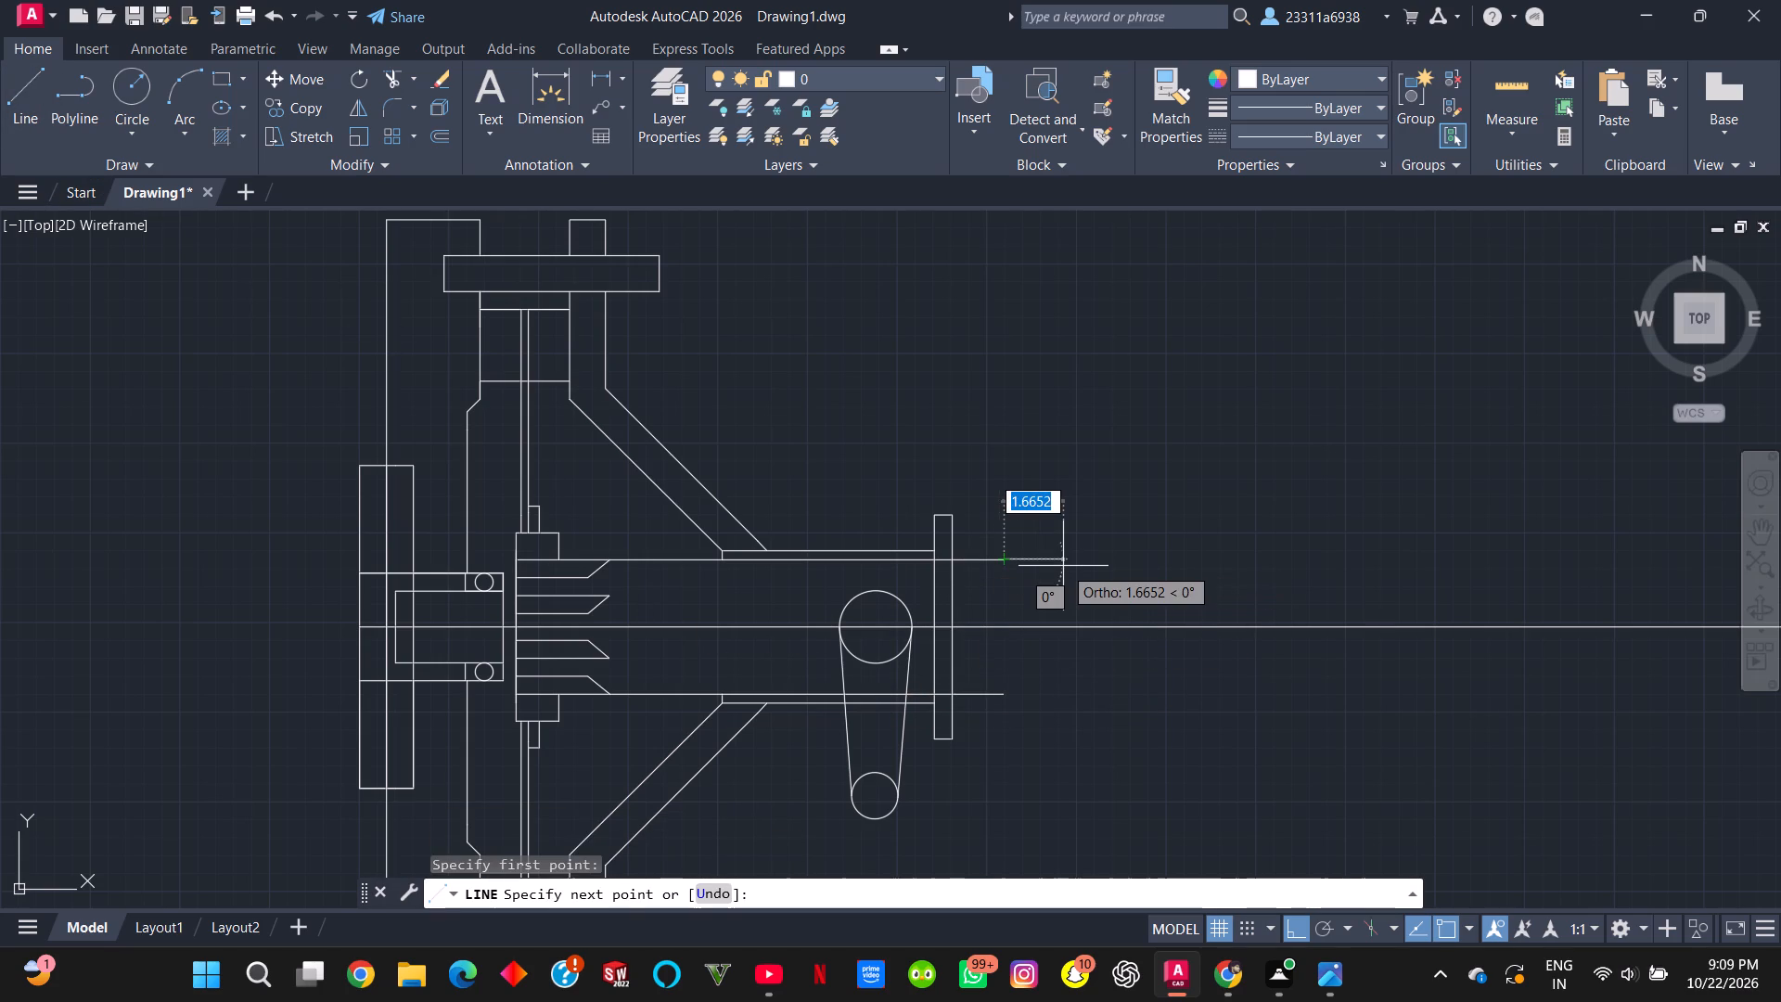
pyautogui.press('1')
pyautogui.press('Return')
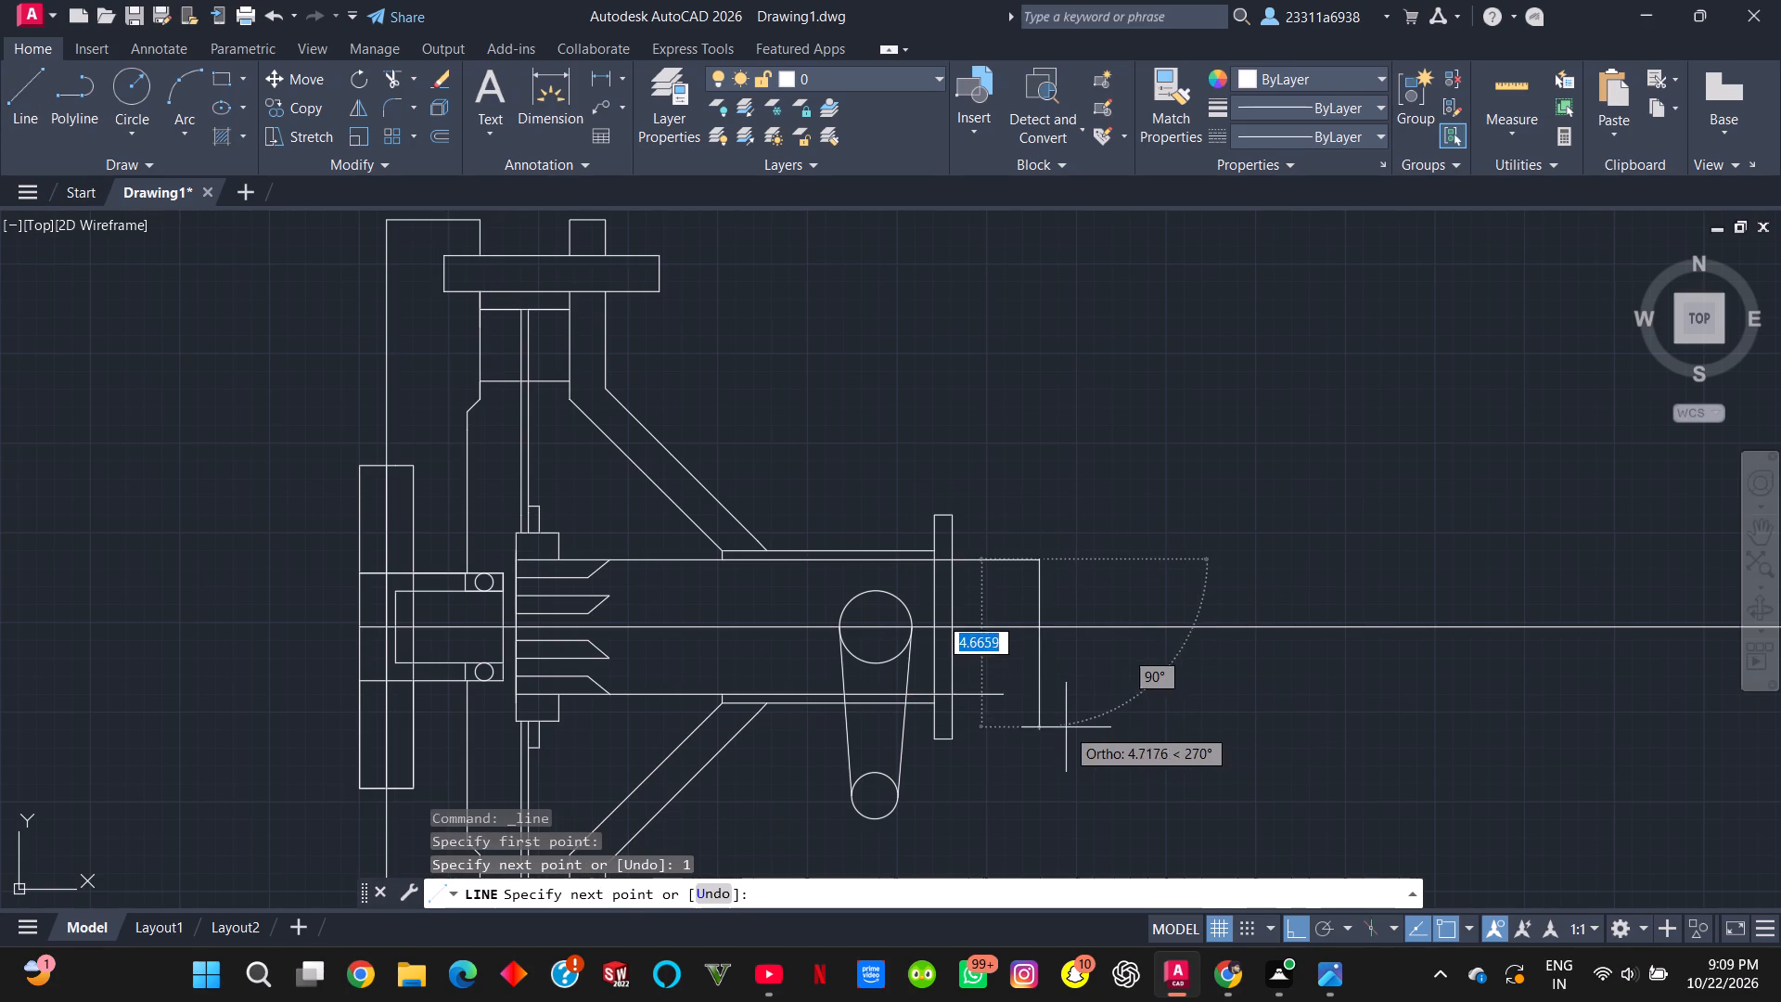
pyautogui.click(1050, 731)
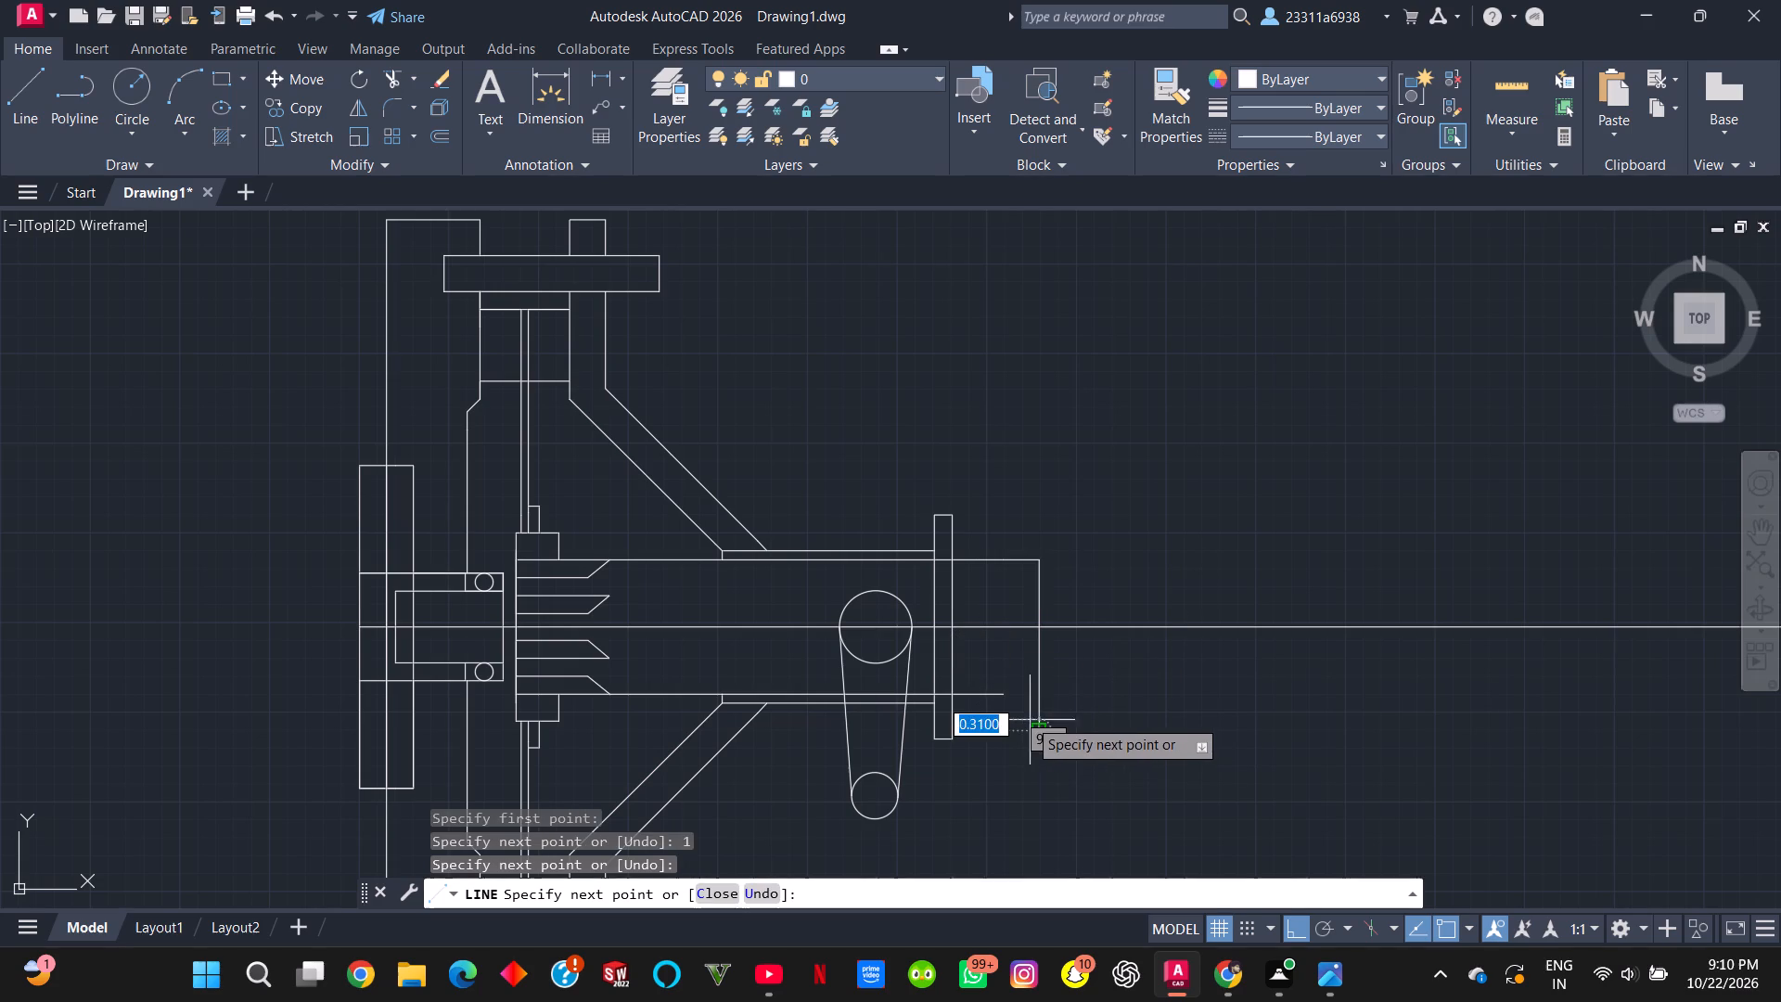
pyautogui.press('Escape')
# Extend the shaft's lower edge with a horizontal line from its outer endpoint to beyond the new vertical line.
pyautogui.click(20, 124)
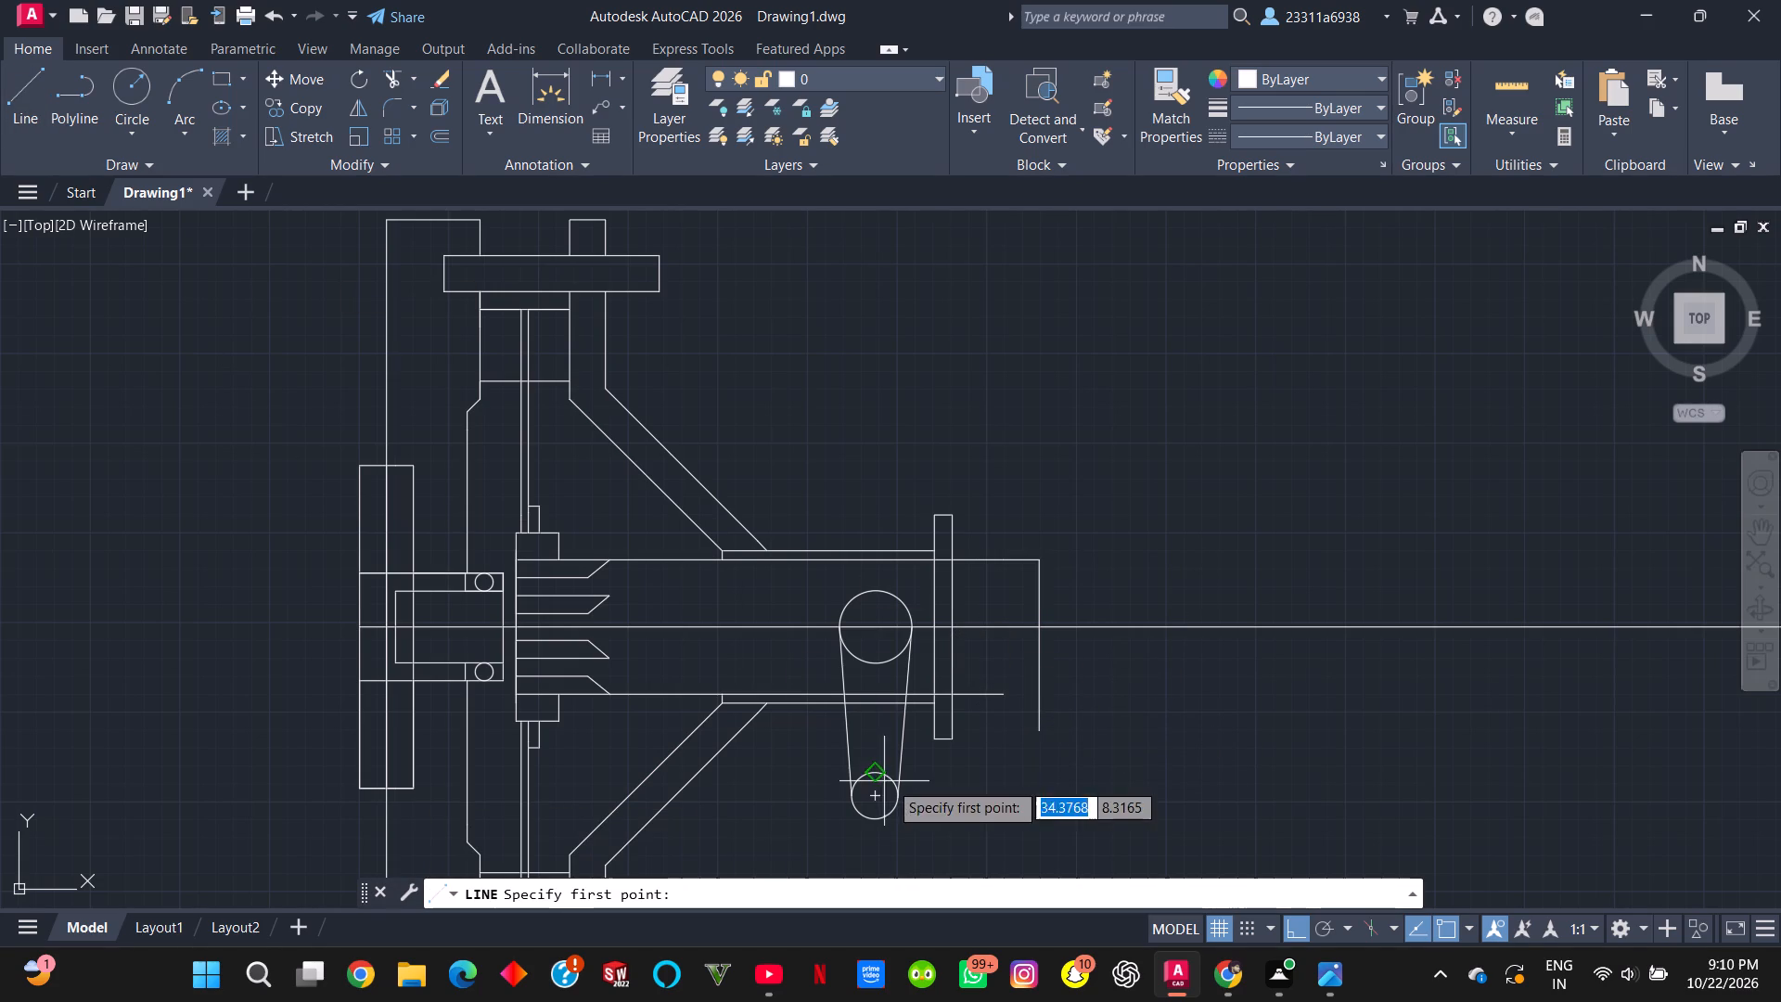
pyautogui.click(1002, 698)
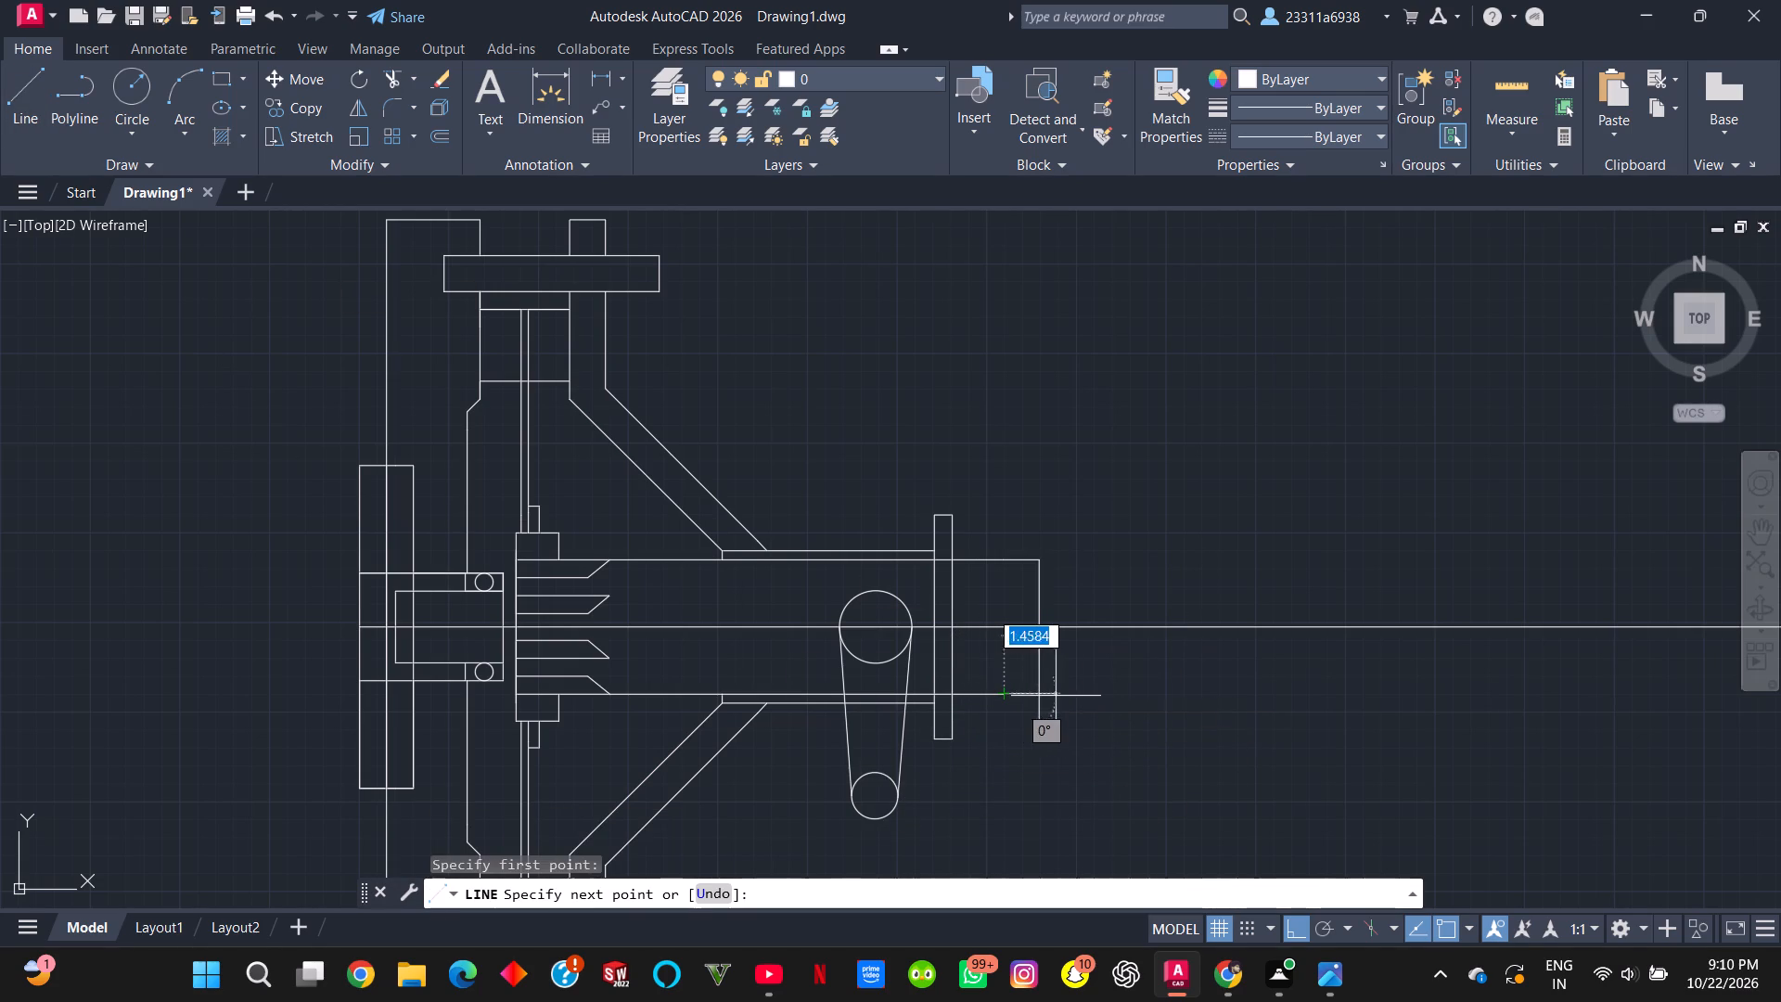
pyautogui.click(1108, 695)
pyautogui.press('Escape')
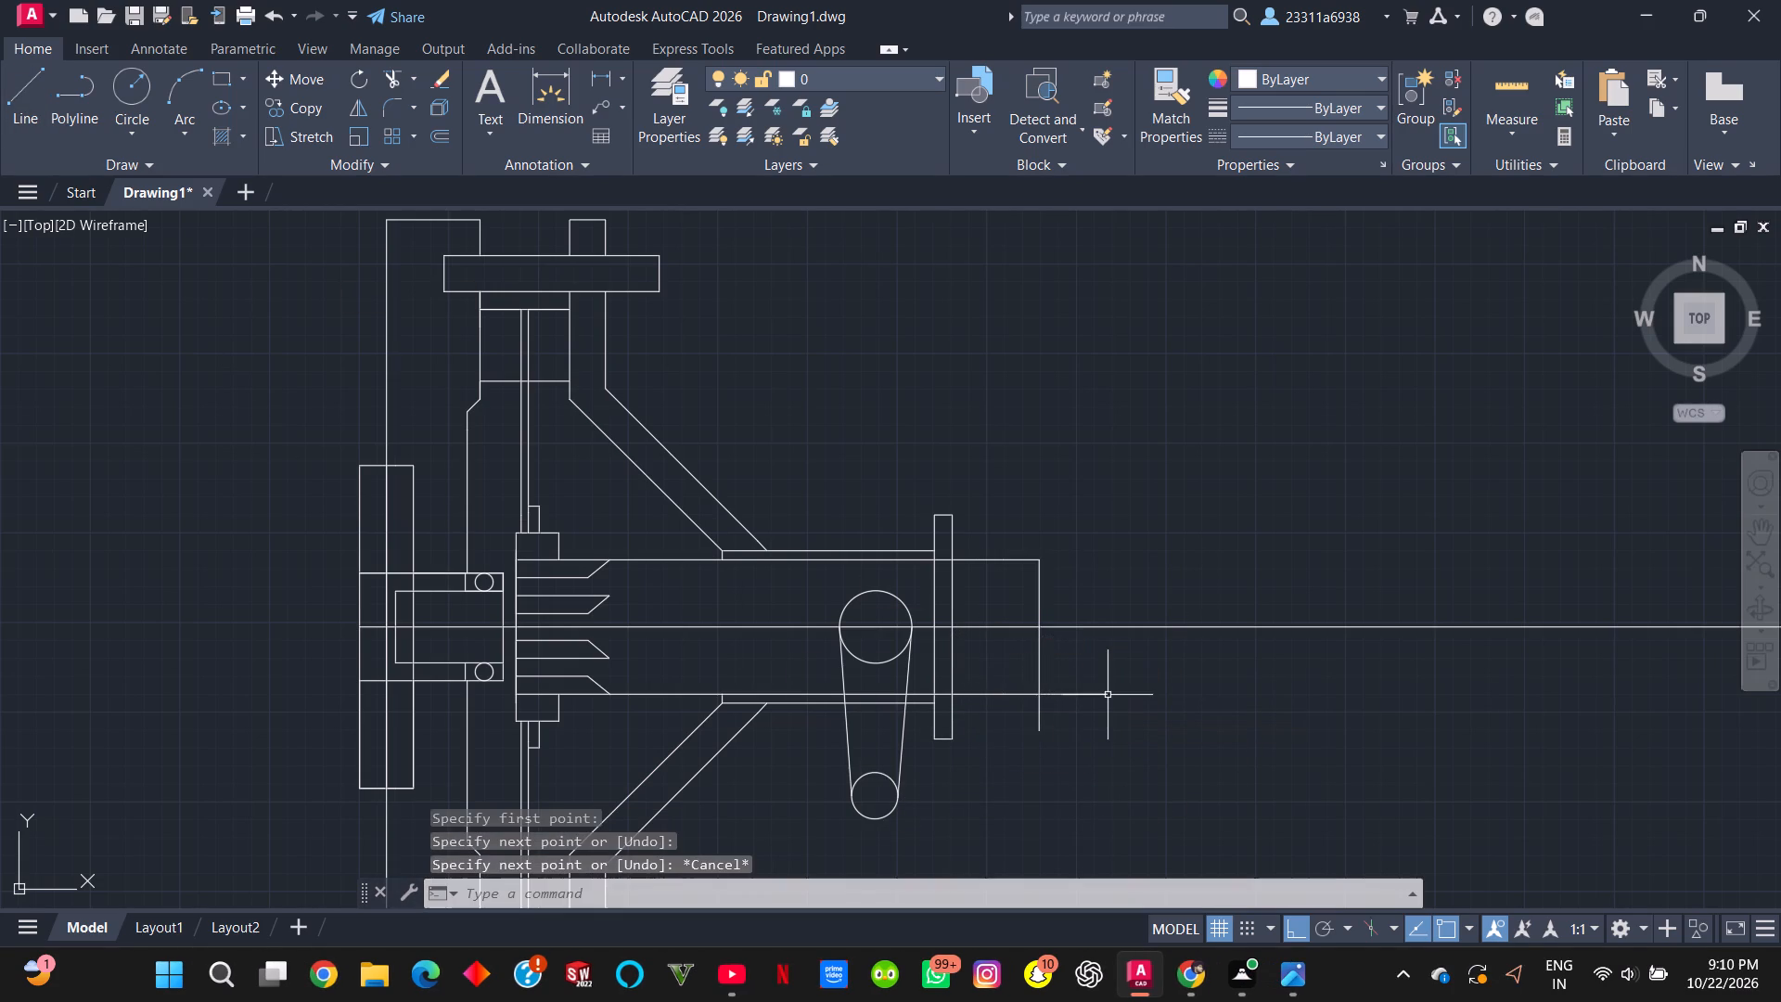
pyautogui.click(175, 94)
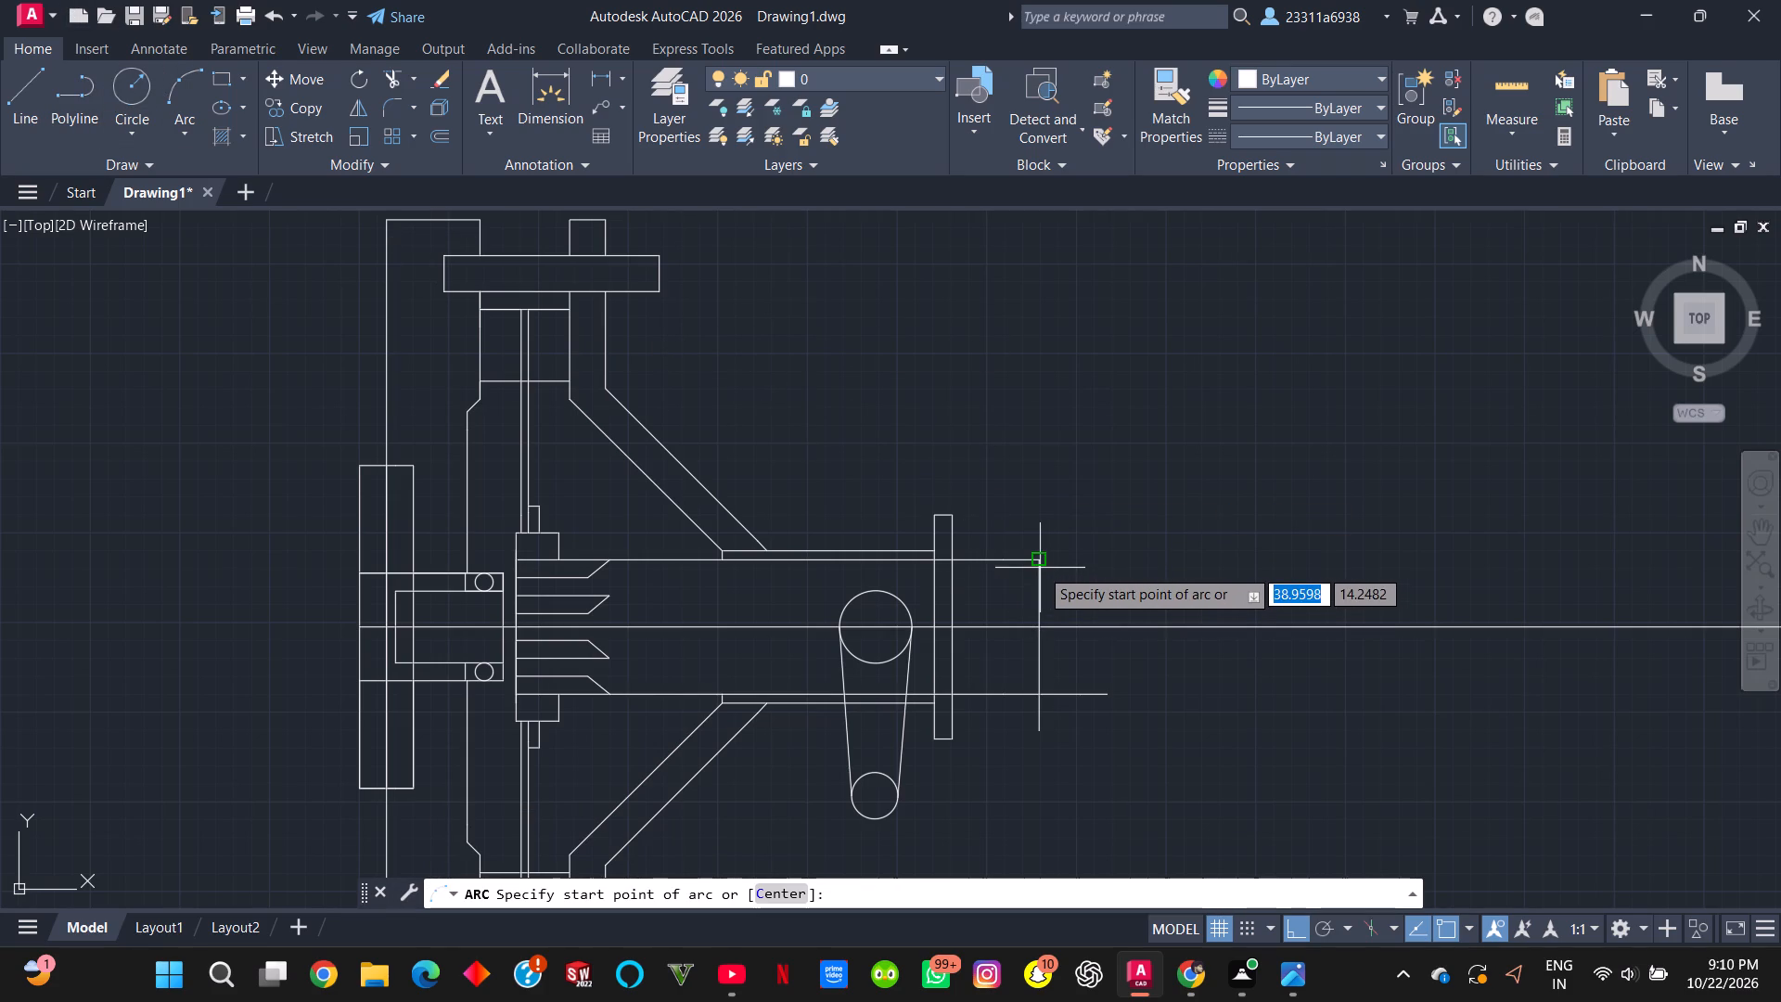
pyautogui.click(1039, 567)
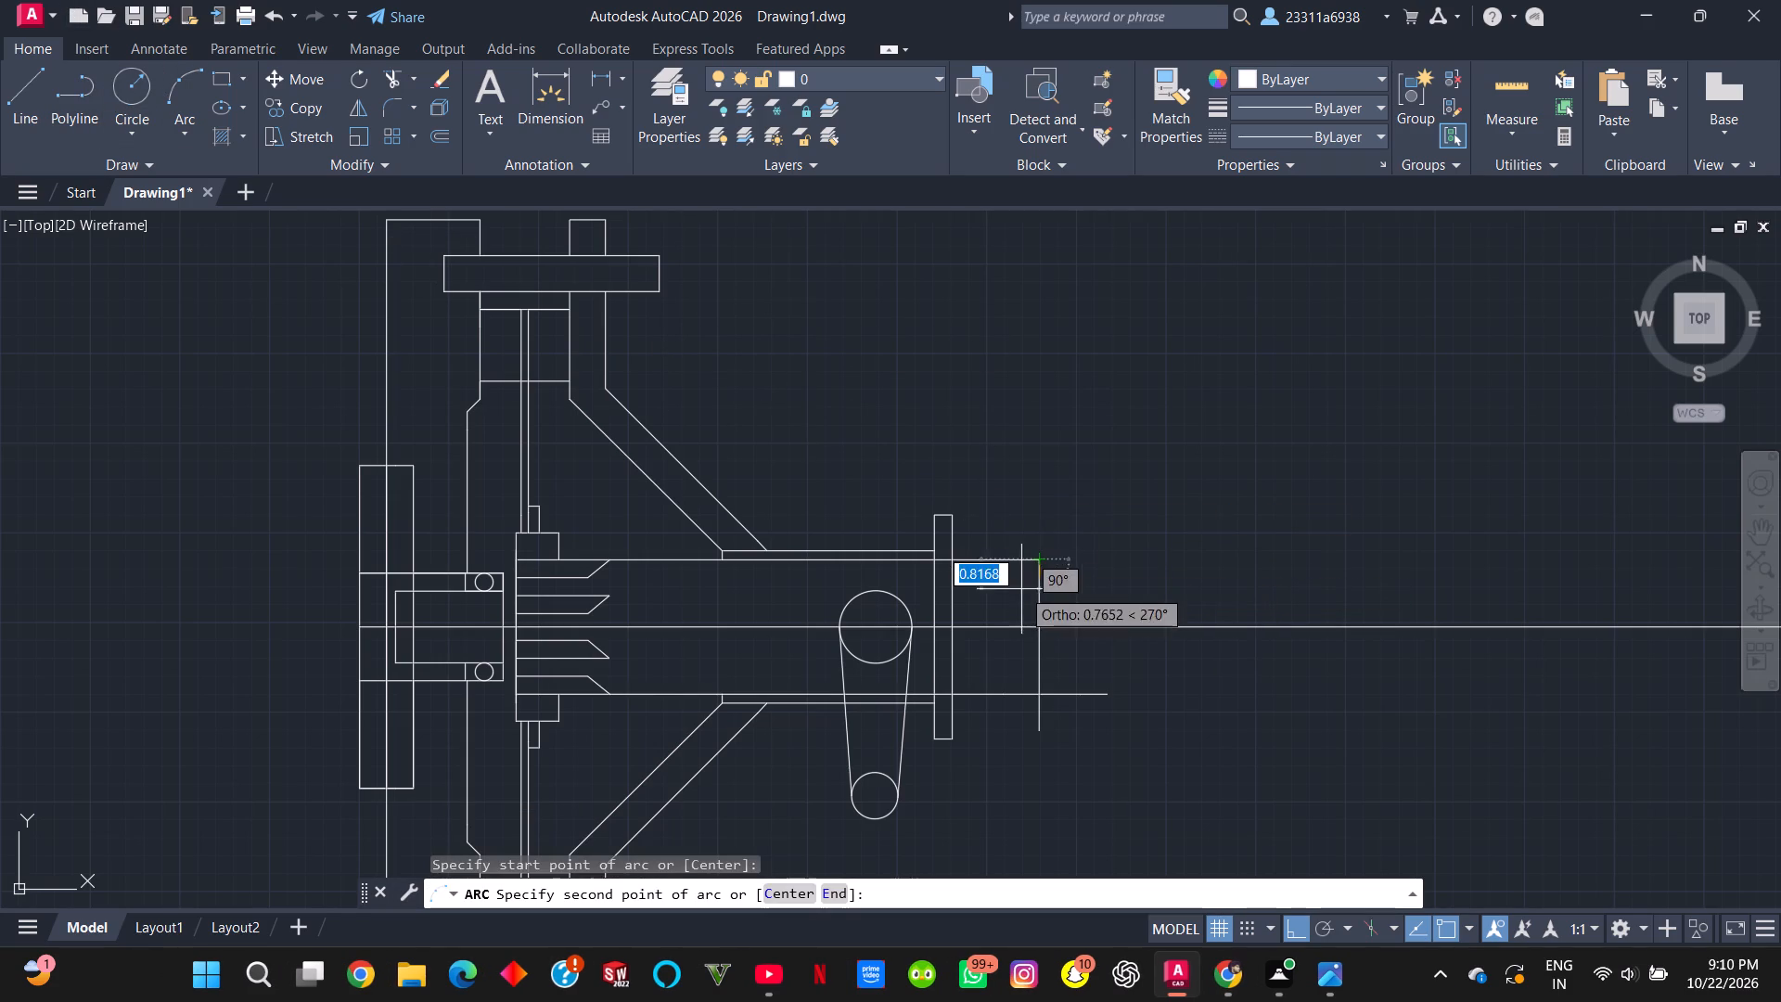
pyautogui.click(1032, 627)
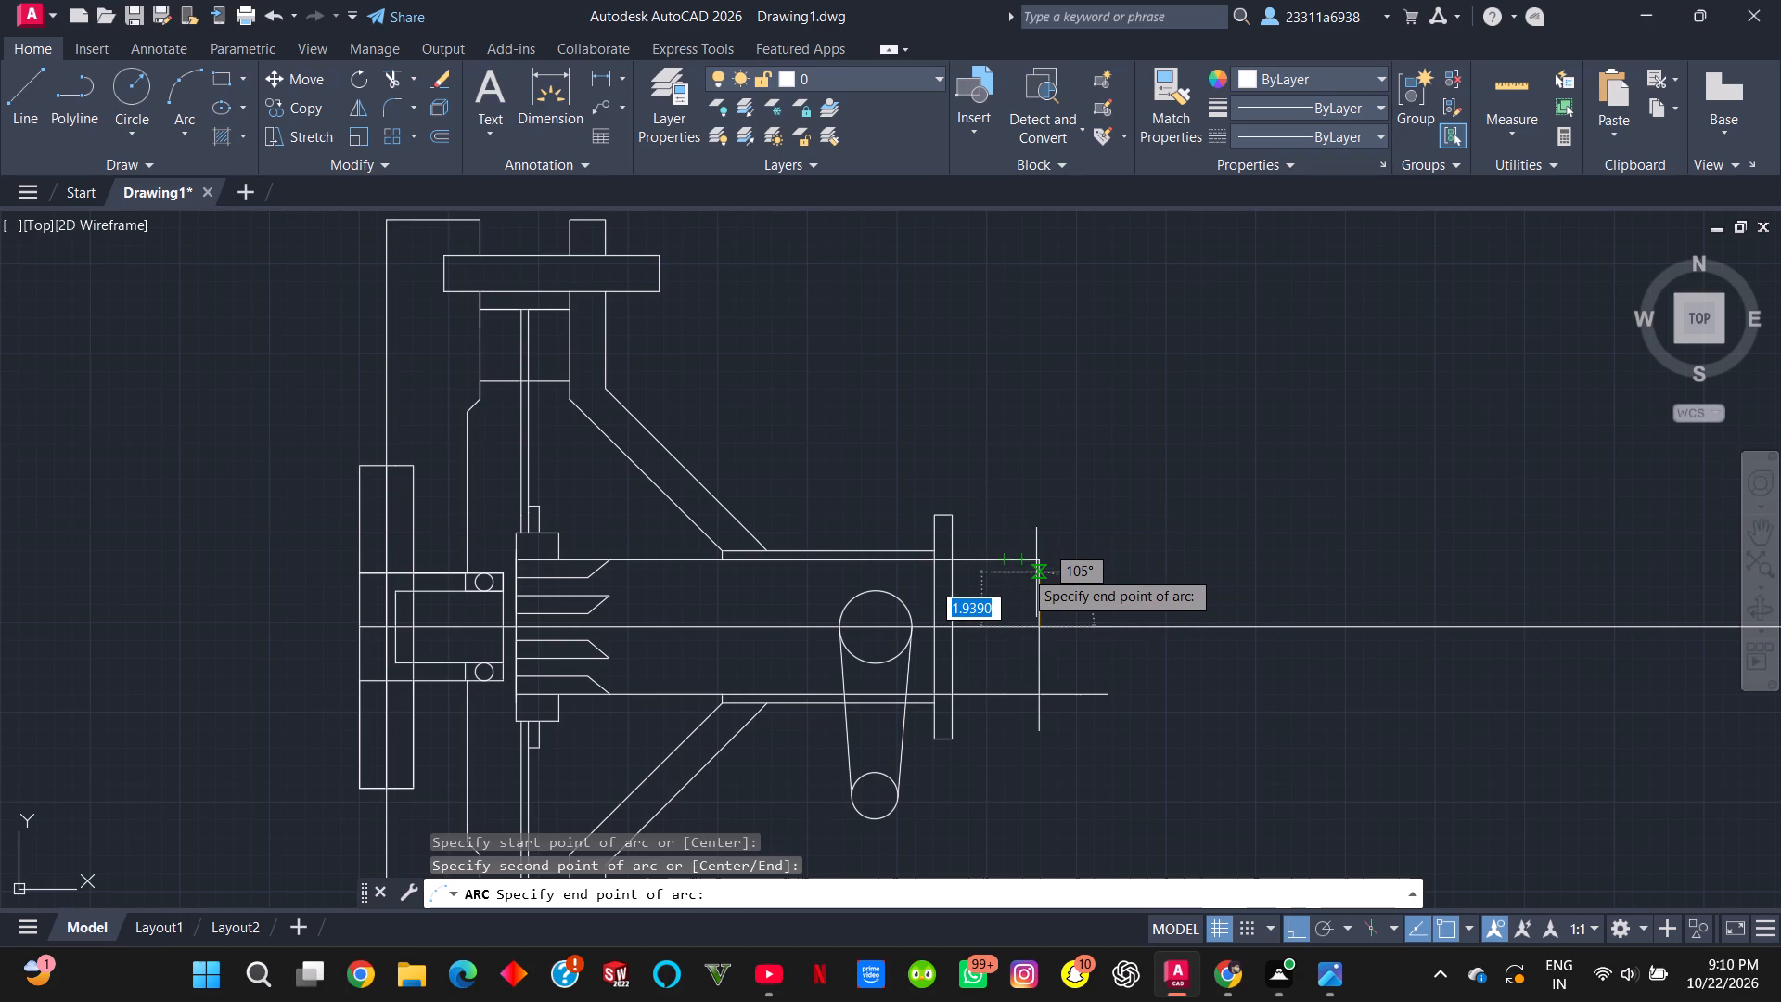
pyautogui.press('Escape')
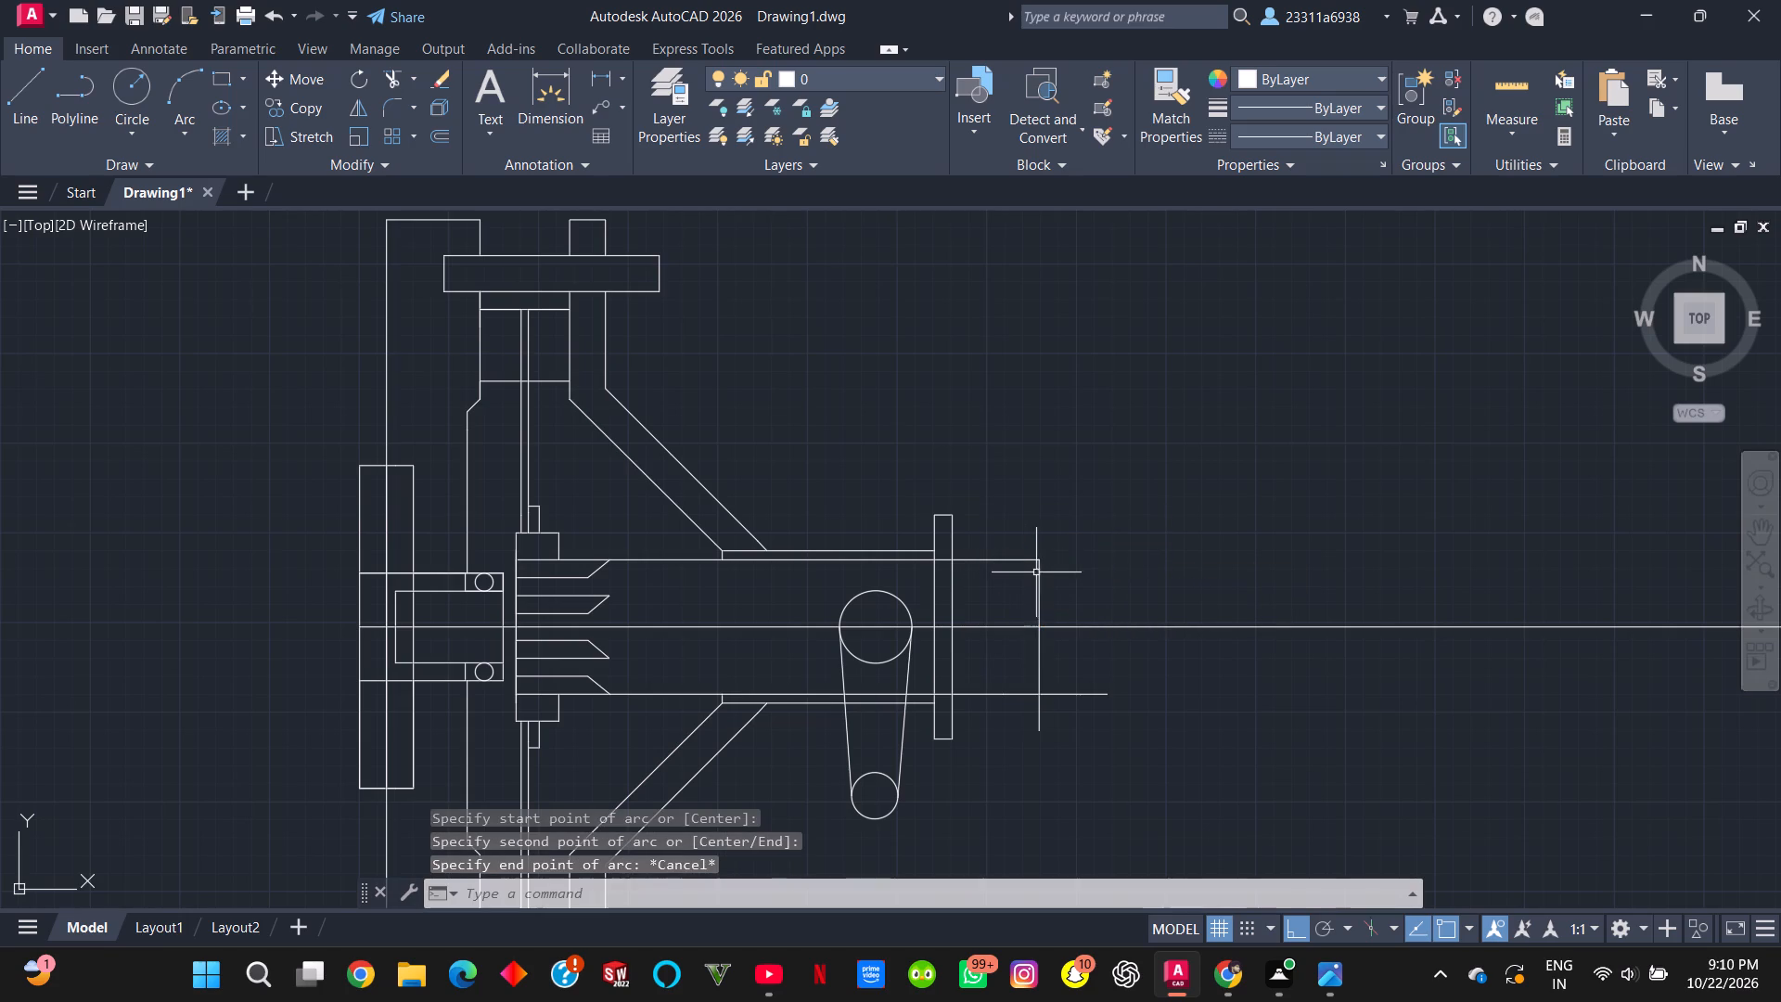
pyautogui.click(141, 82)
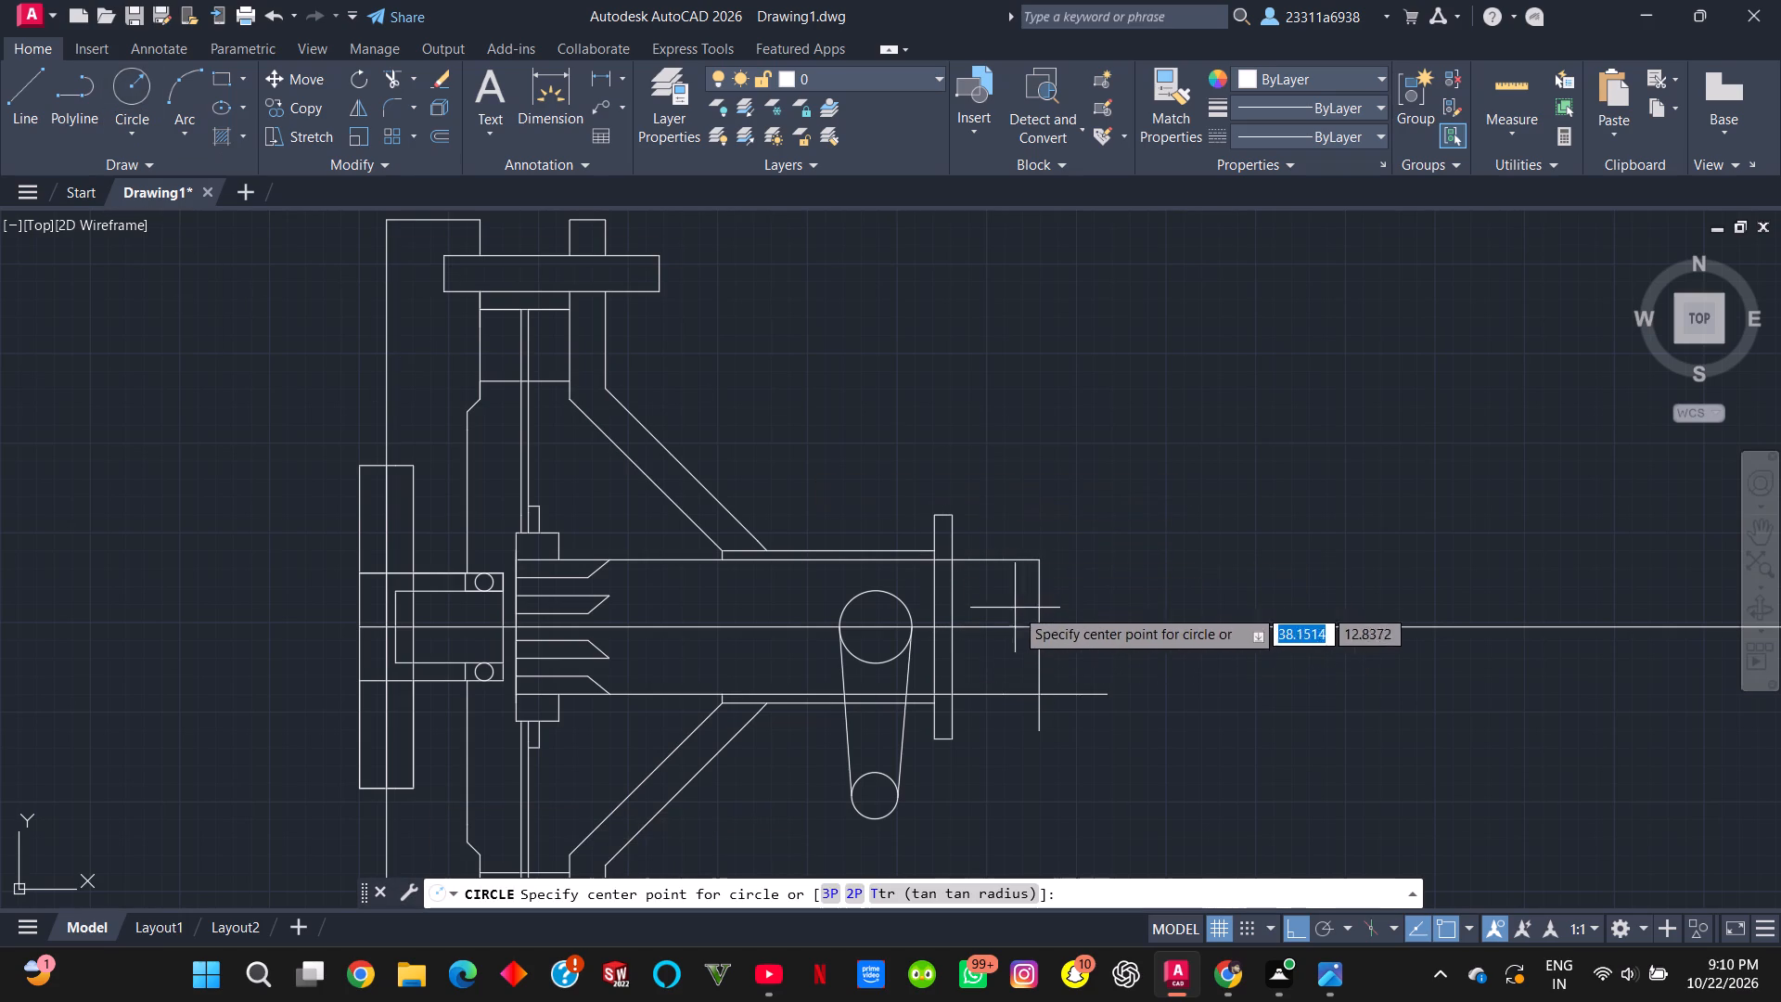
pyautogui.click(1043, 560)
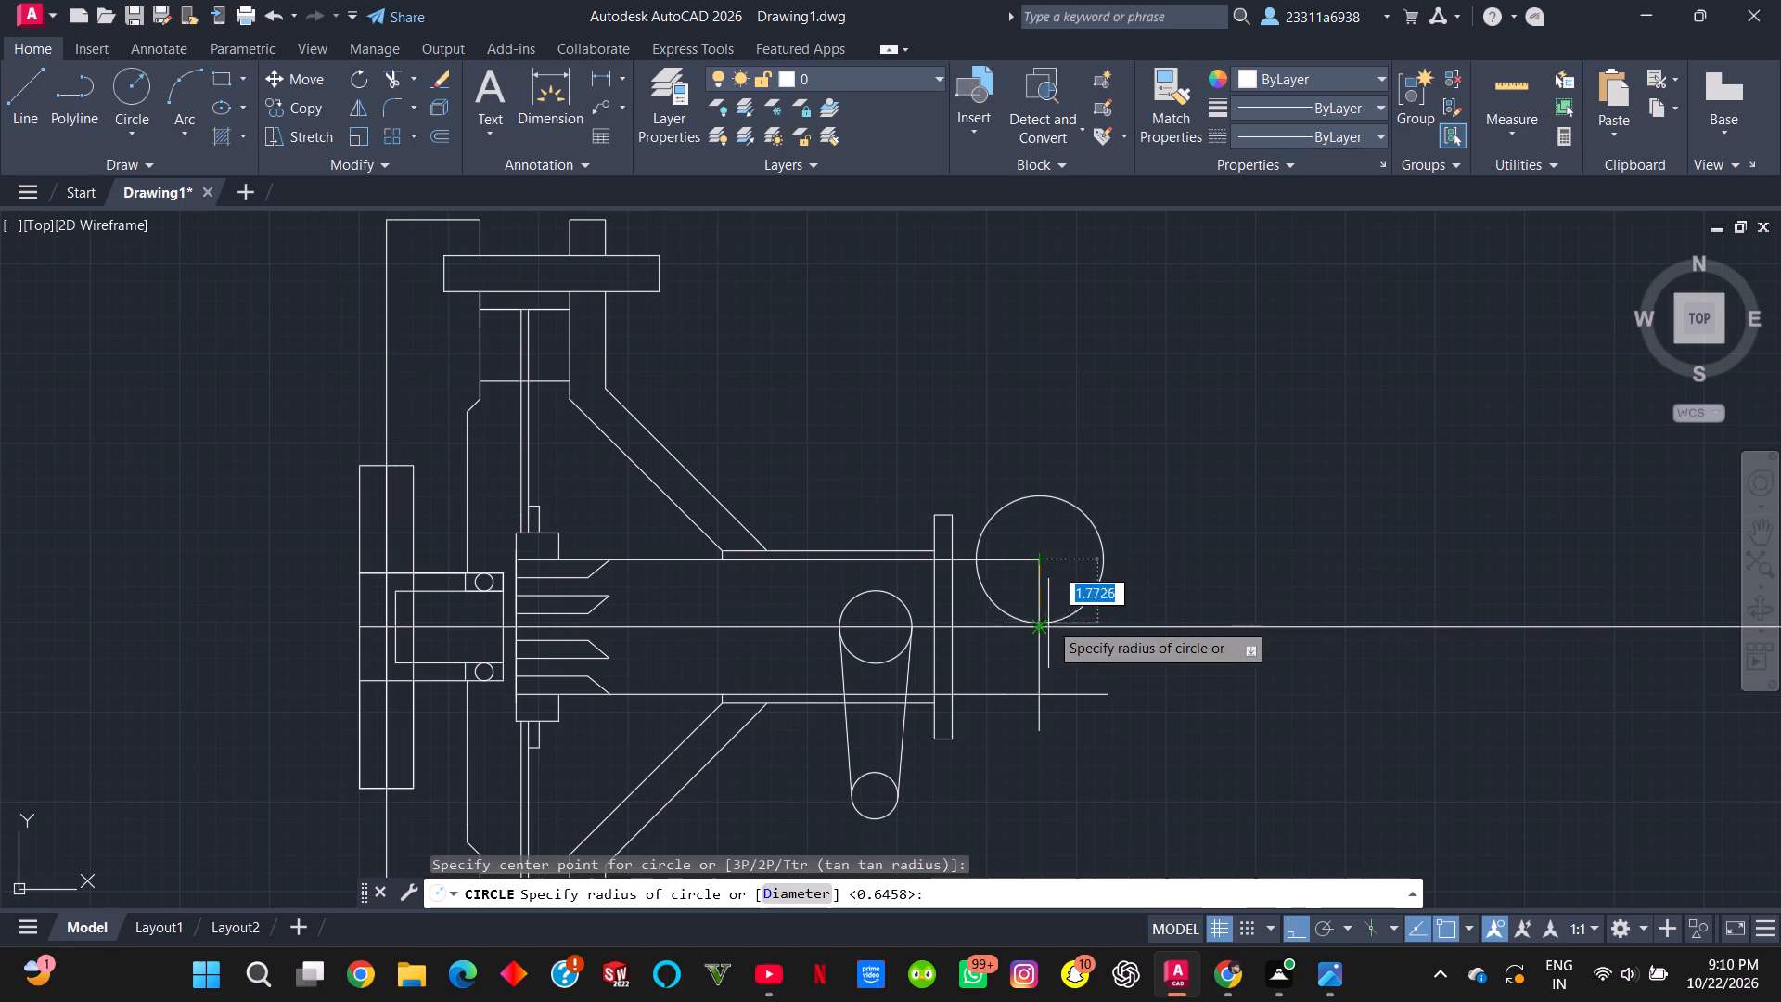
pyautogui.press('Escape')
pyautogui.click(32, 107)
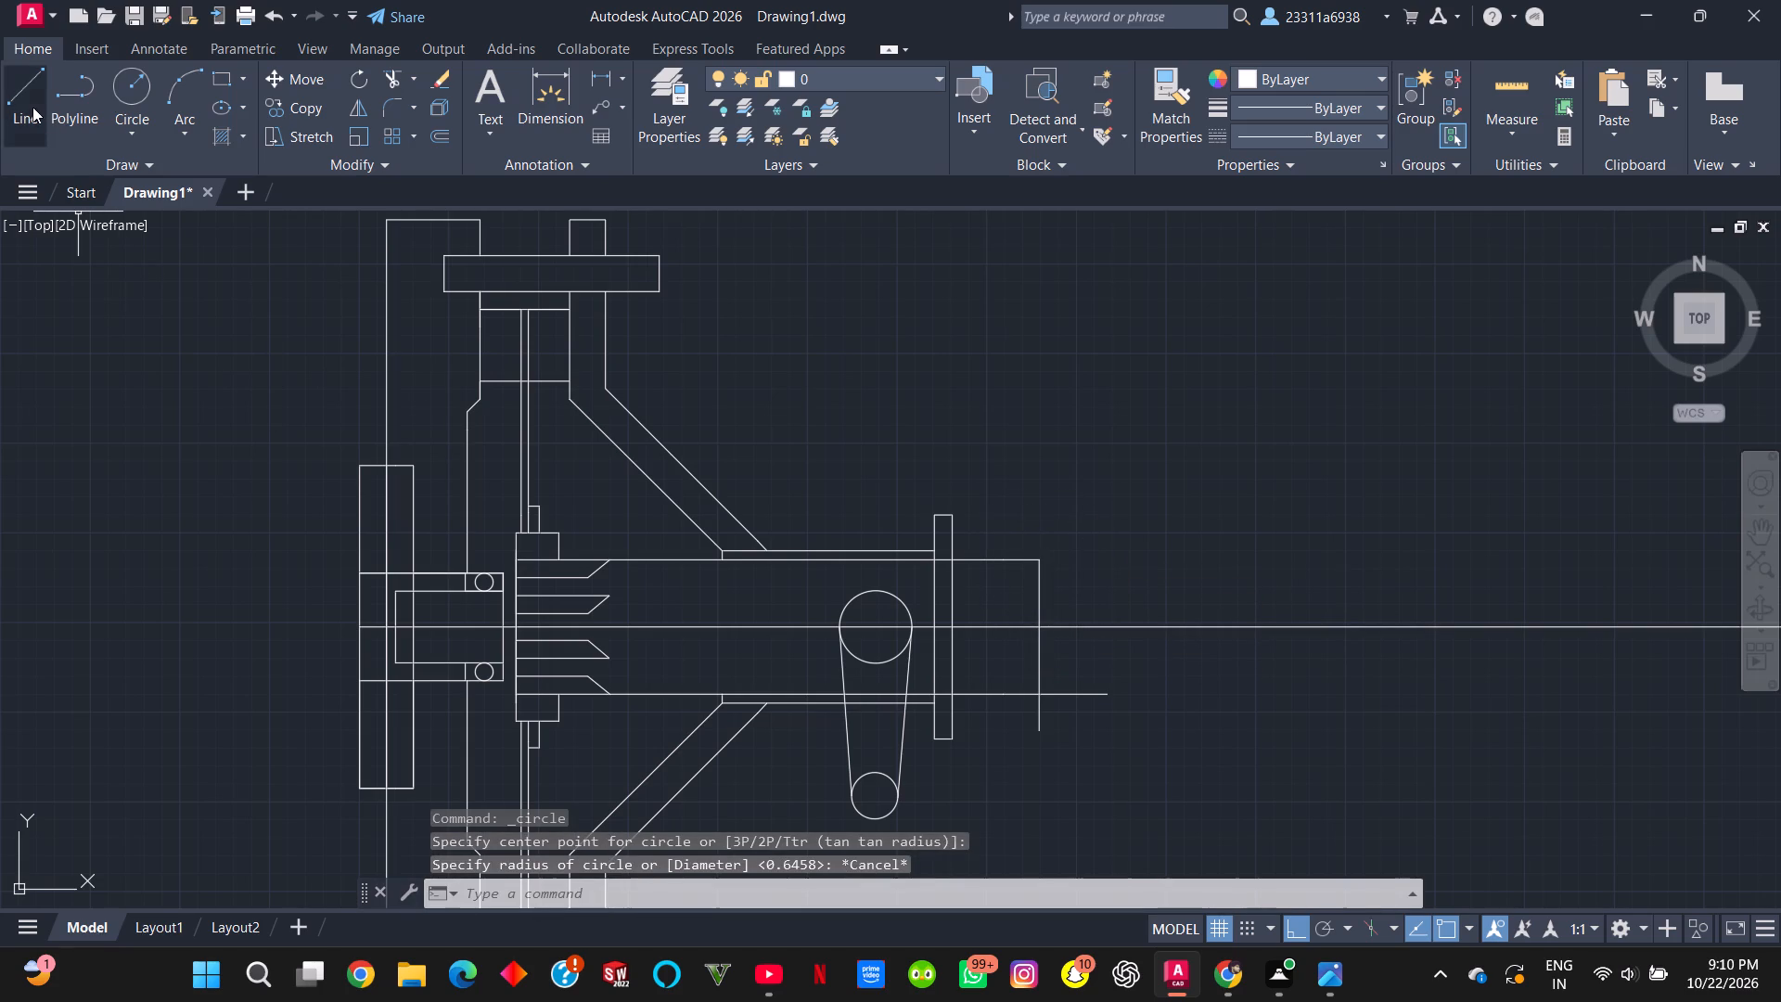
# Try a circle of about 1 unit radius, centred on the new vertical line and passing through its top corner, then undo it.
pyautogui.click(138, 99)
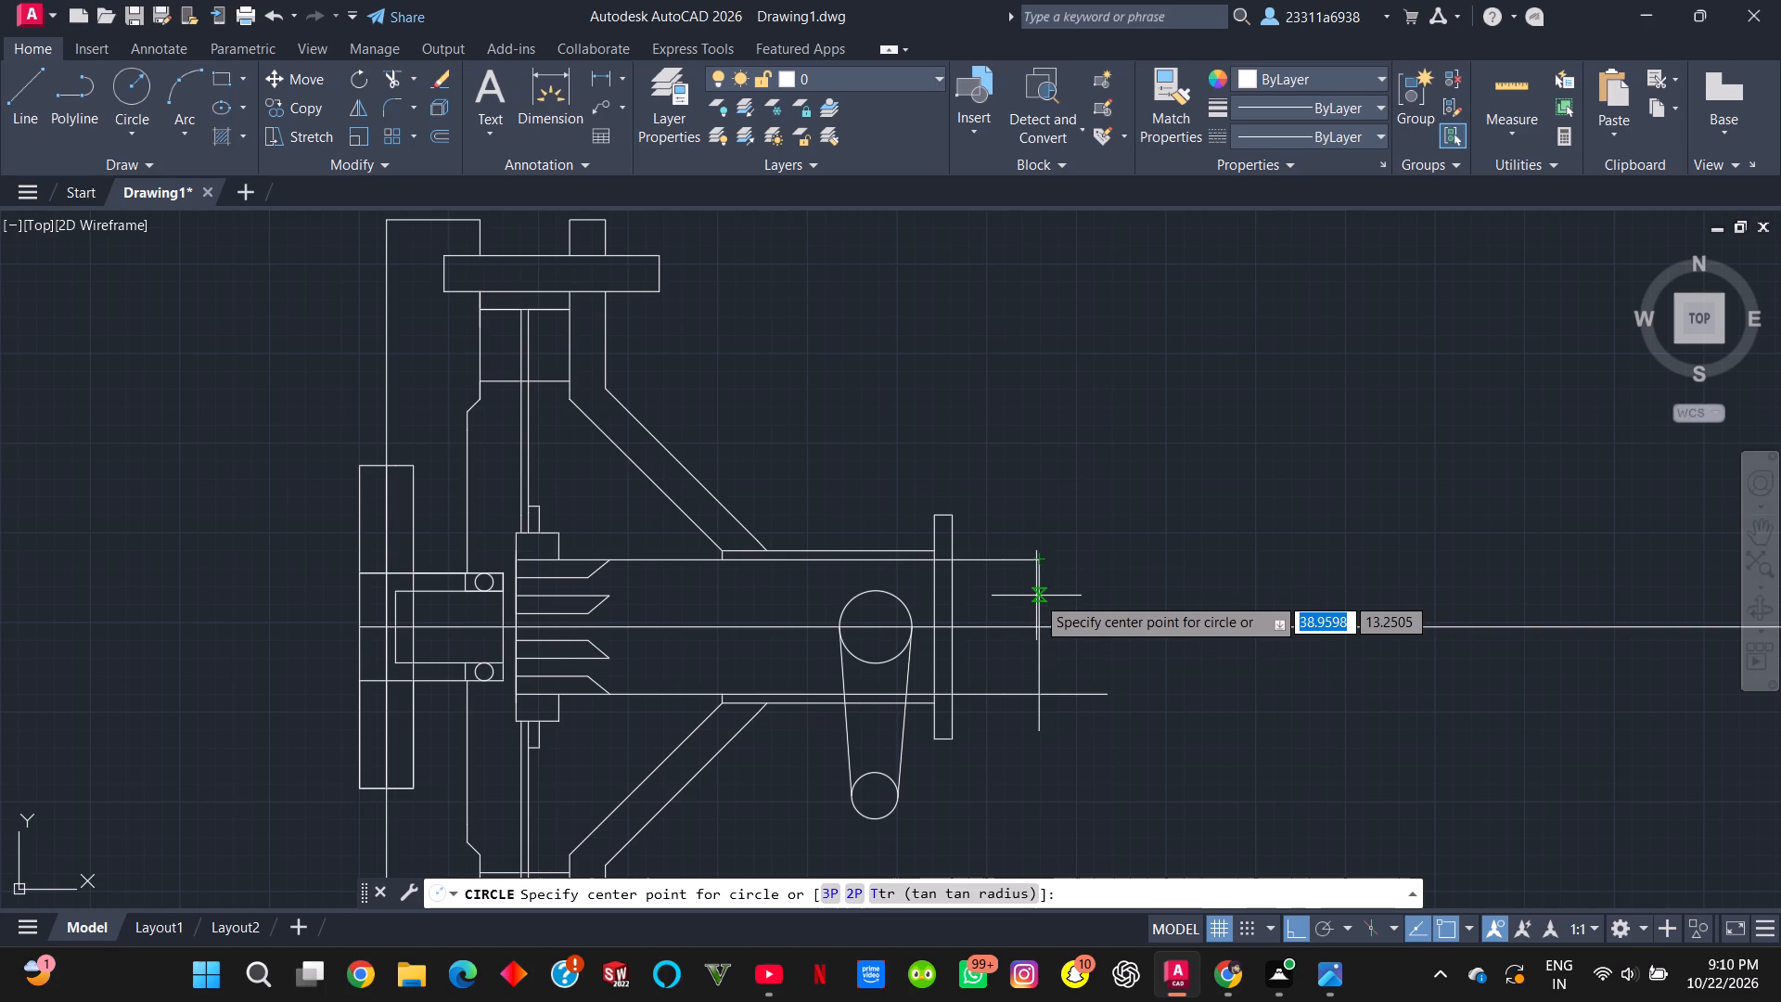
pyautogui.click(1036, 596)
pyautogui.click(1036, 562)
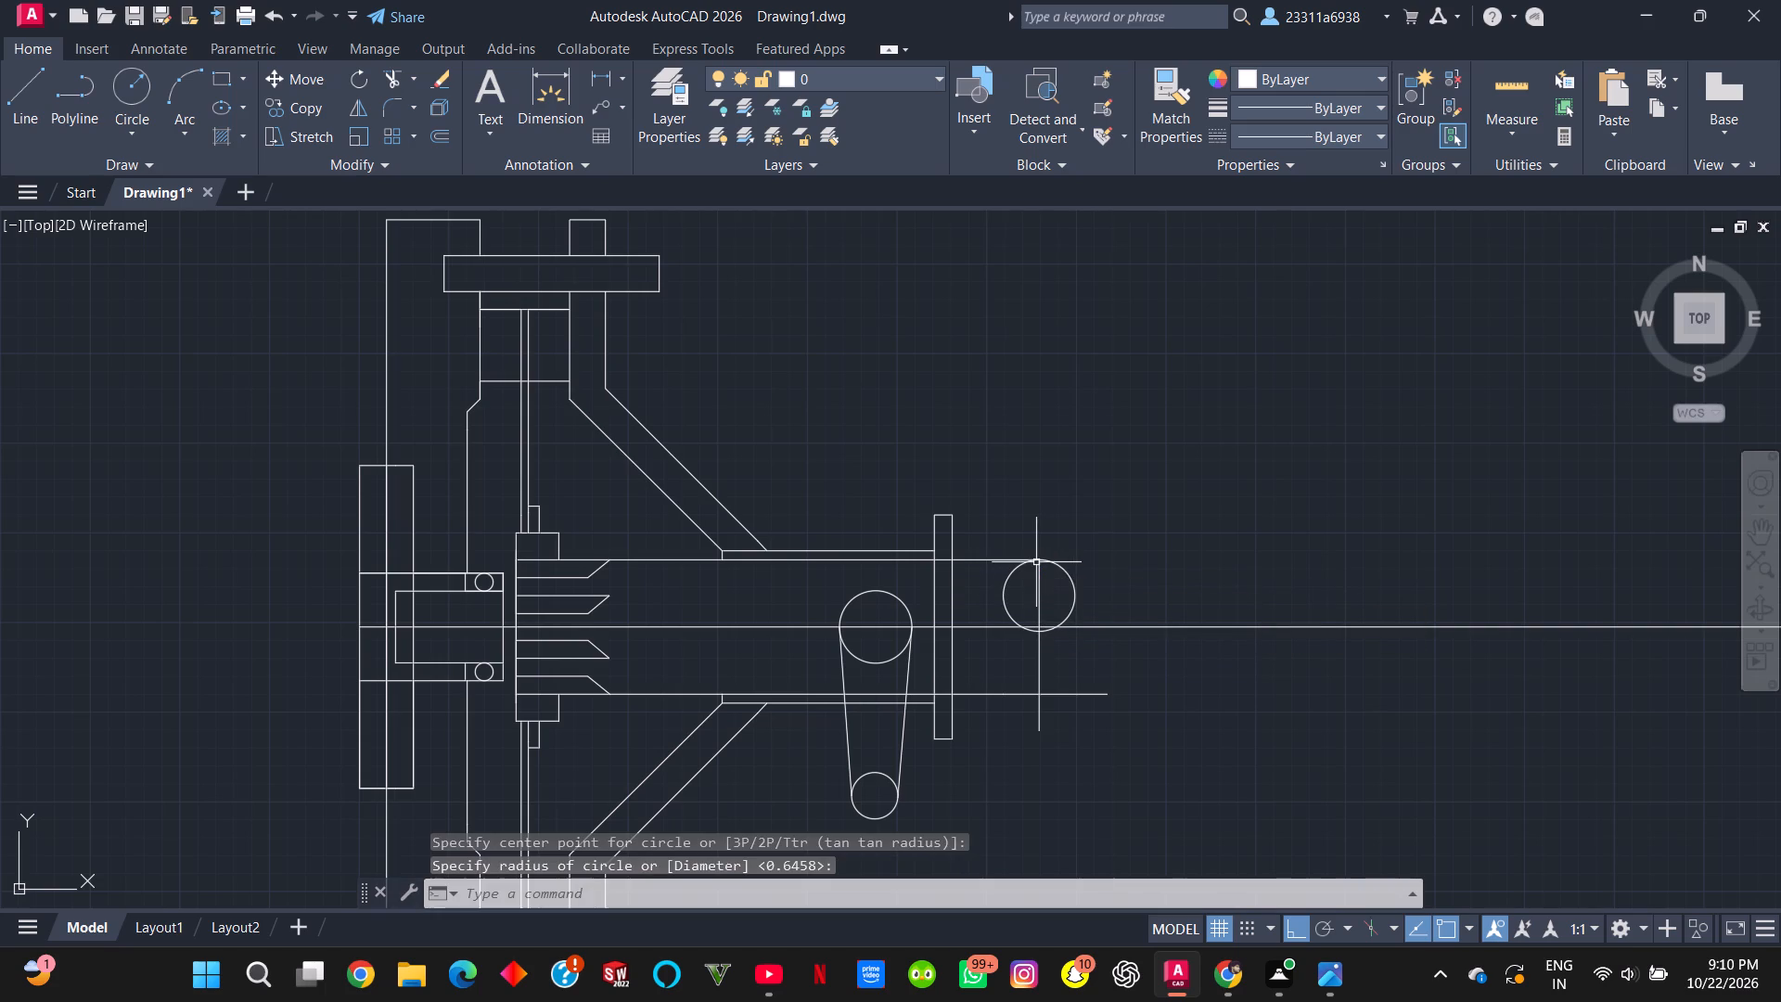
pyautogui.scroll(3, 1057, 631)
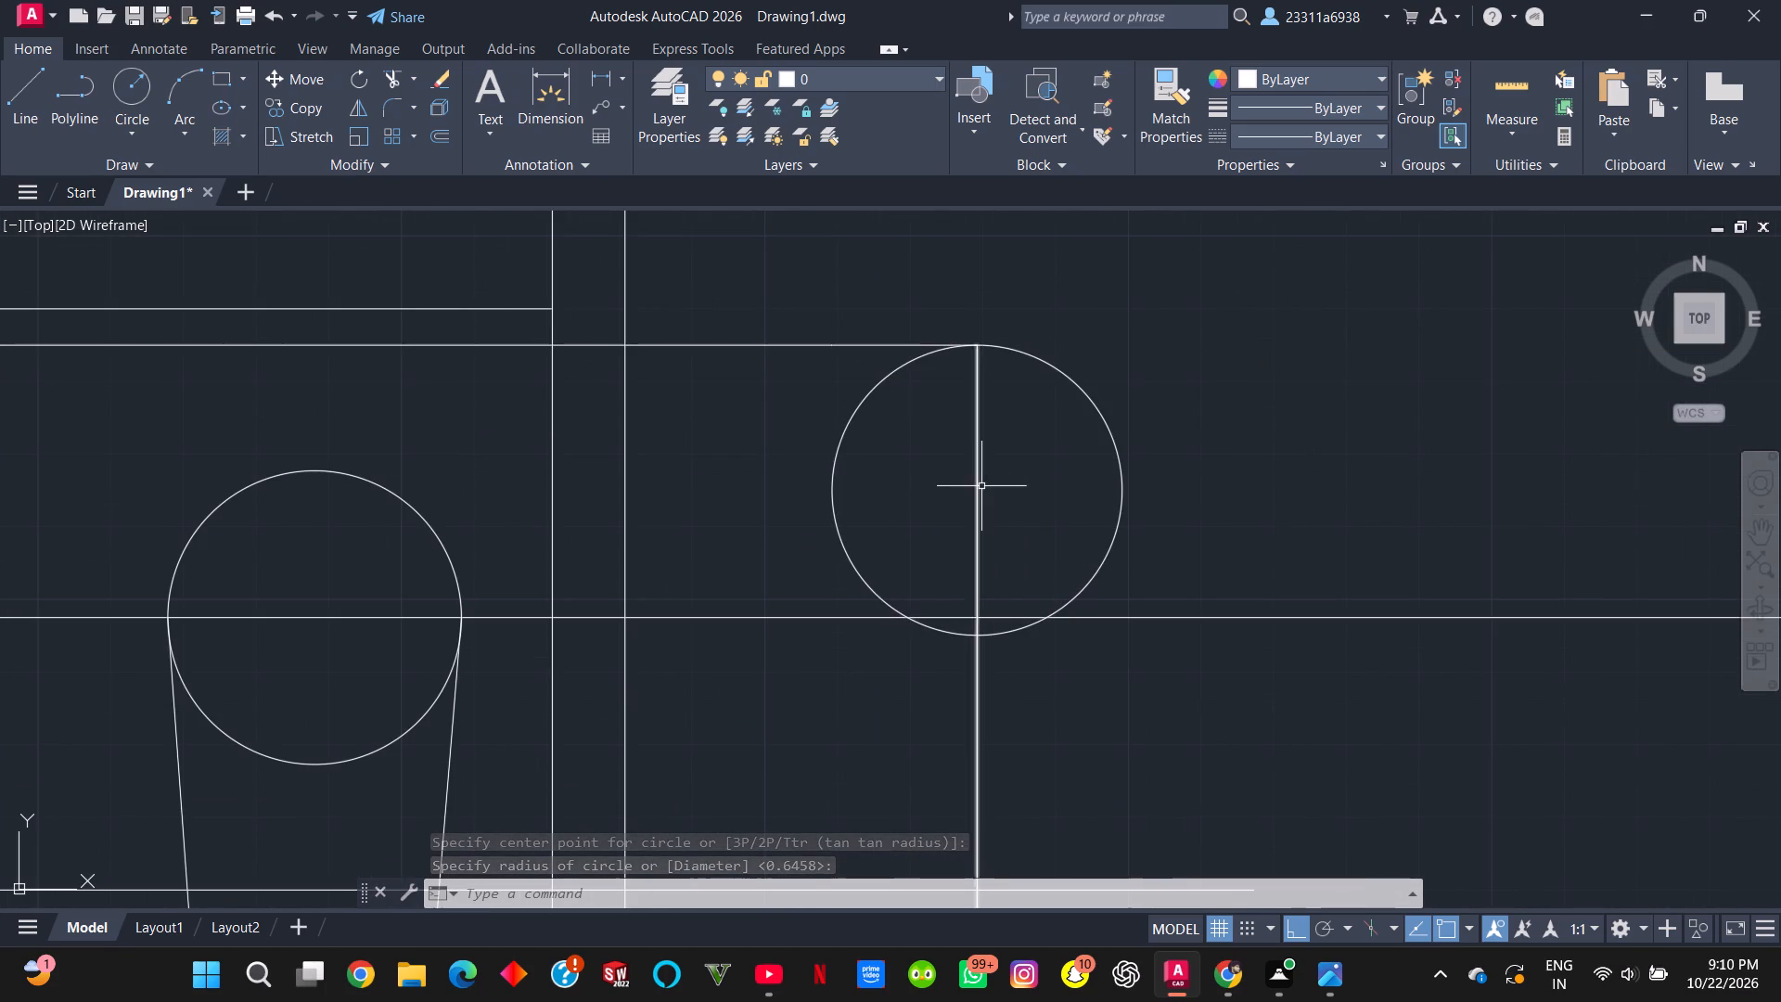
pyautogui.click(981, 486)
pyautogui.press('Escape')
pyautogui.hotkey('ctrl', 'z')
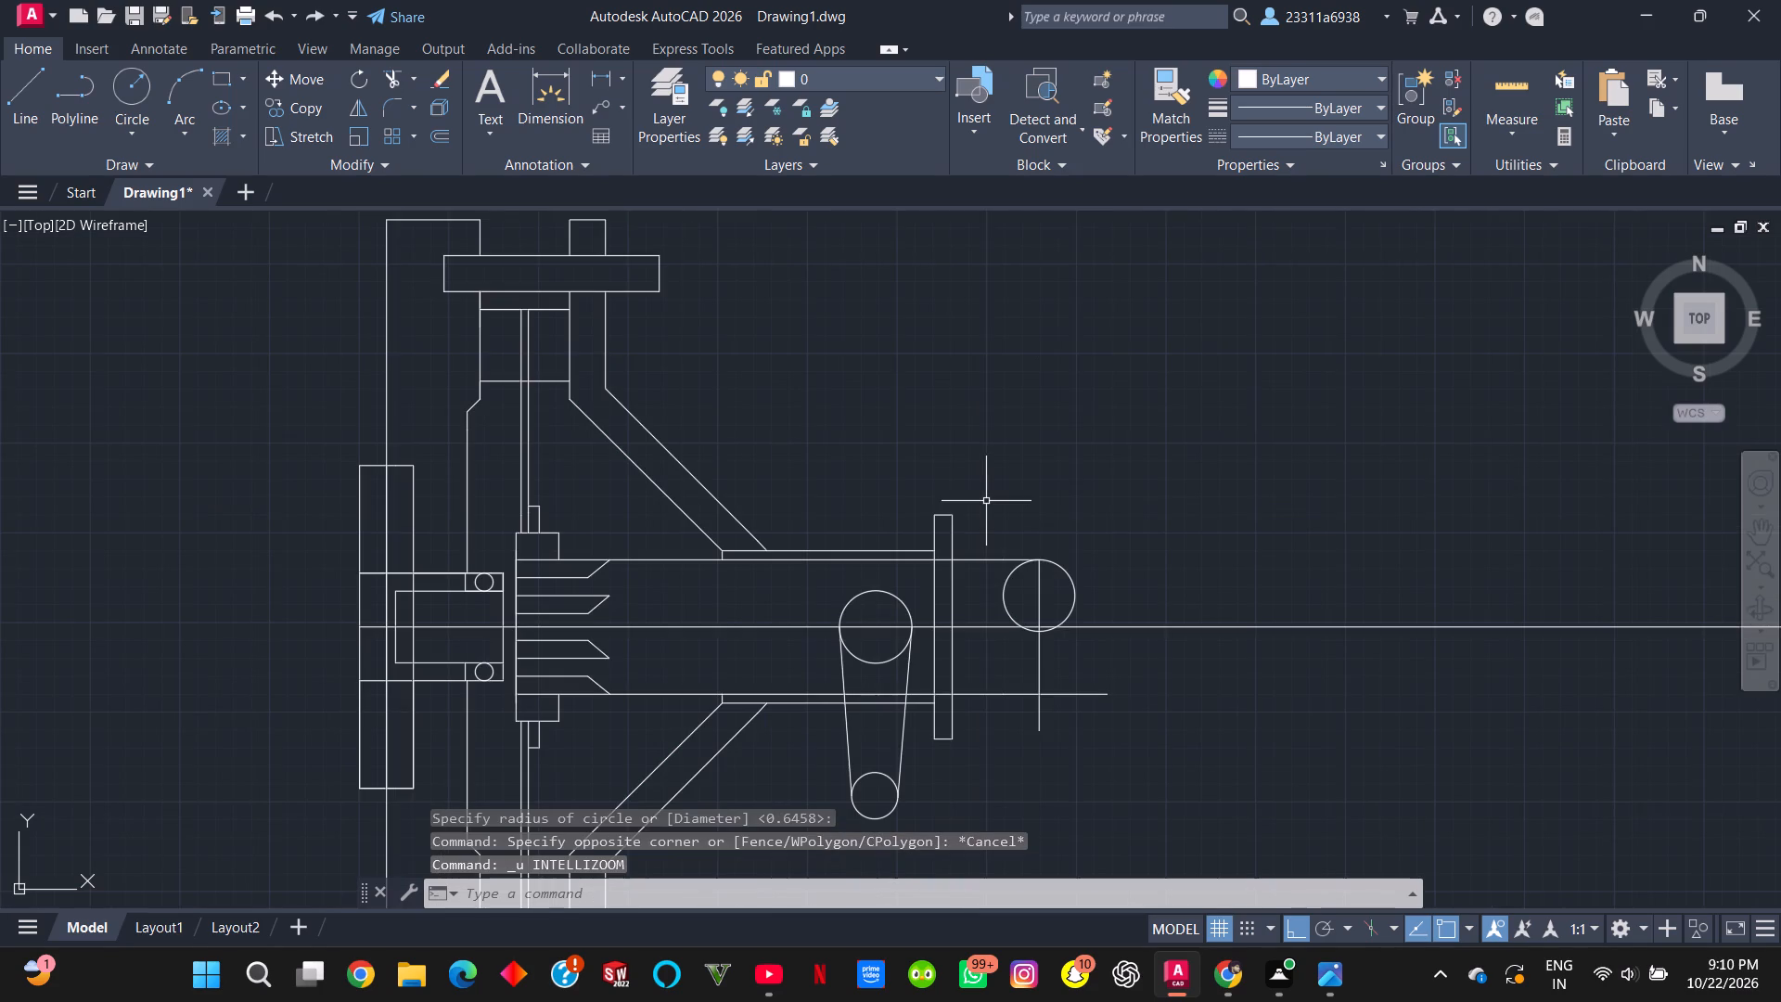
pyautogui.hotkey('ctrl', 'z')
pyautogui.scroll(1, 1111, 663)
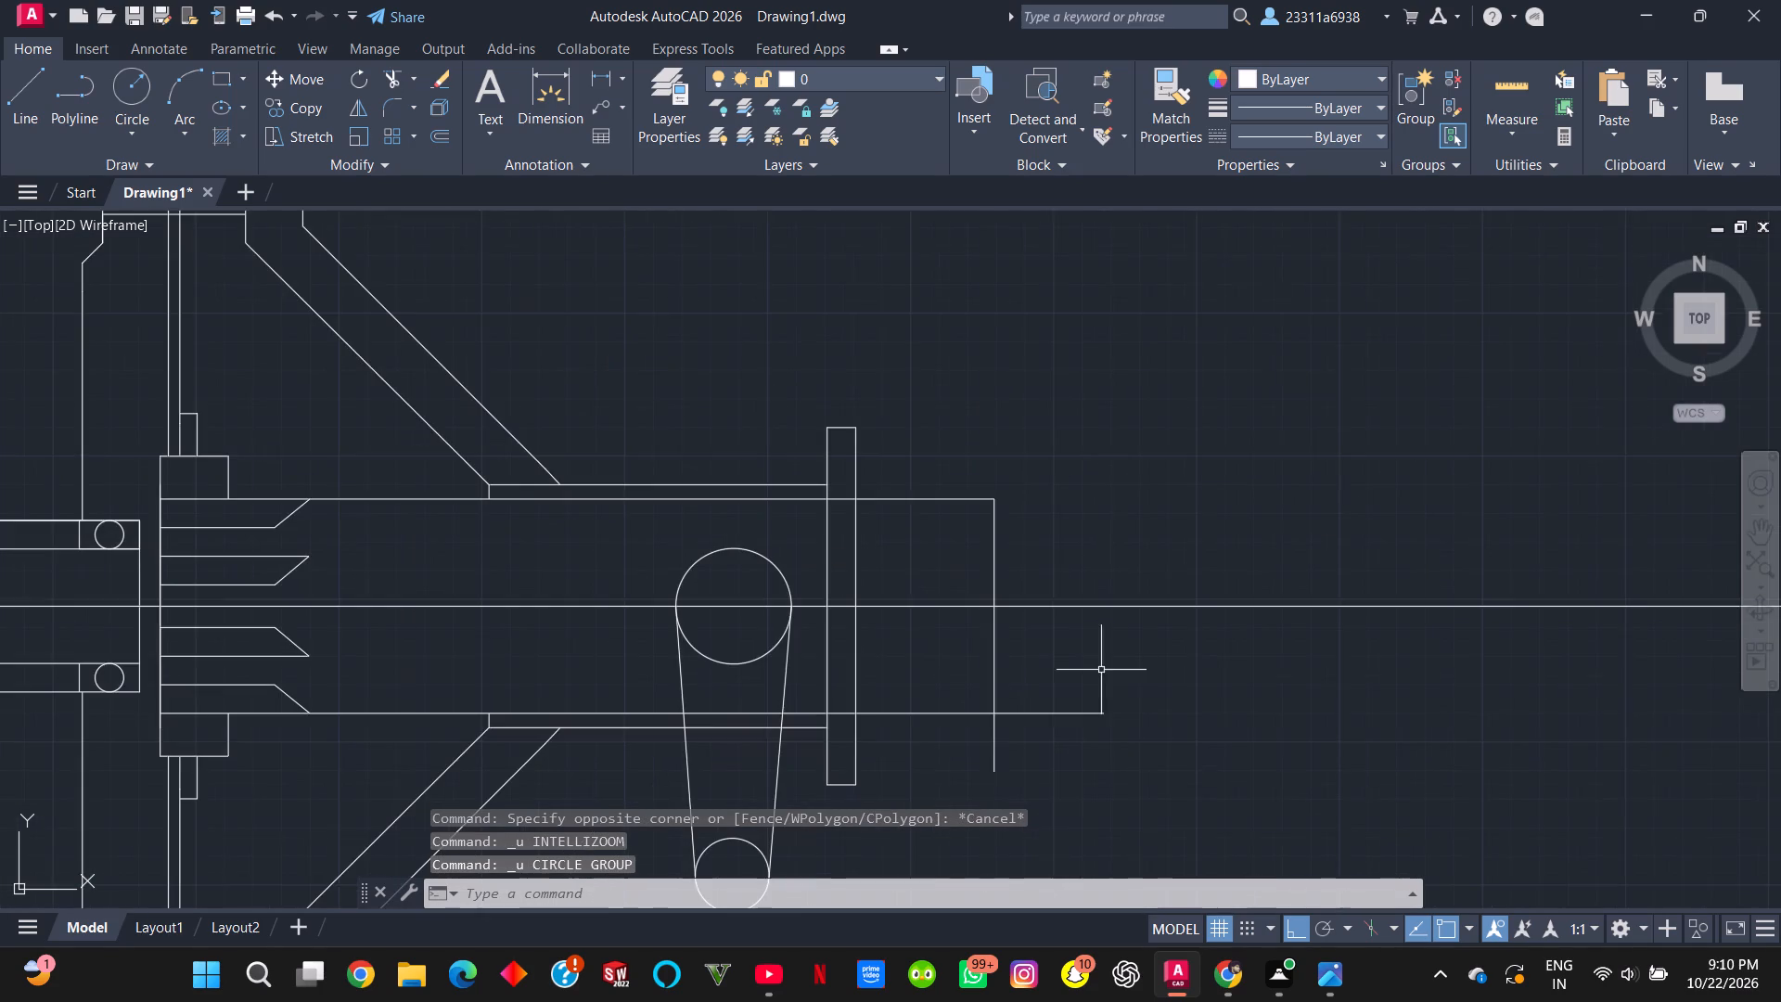
# Draw two vertical lines across the shaft's outer end: upper corner to centre ray, and centre ray to the lower edge.
pyautogui.scroll(1, 1017, 678)
pyautogui.click(12, 103)
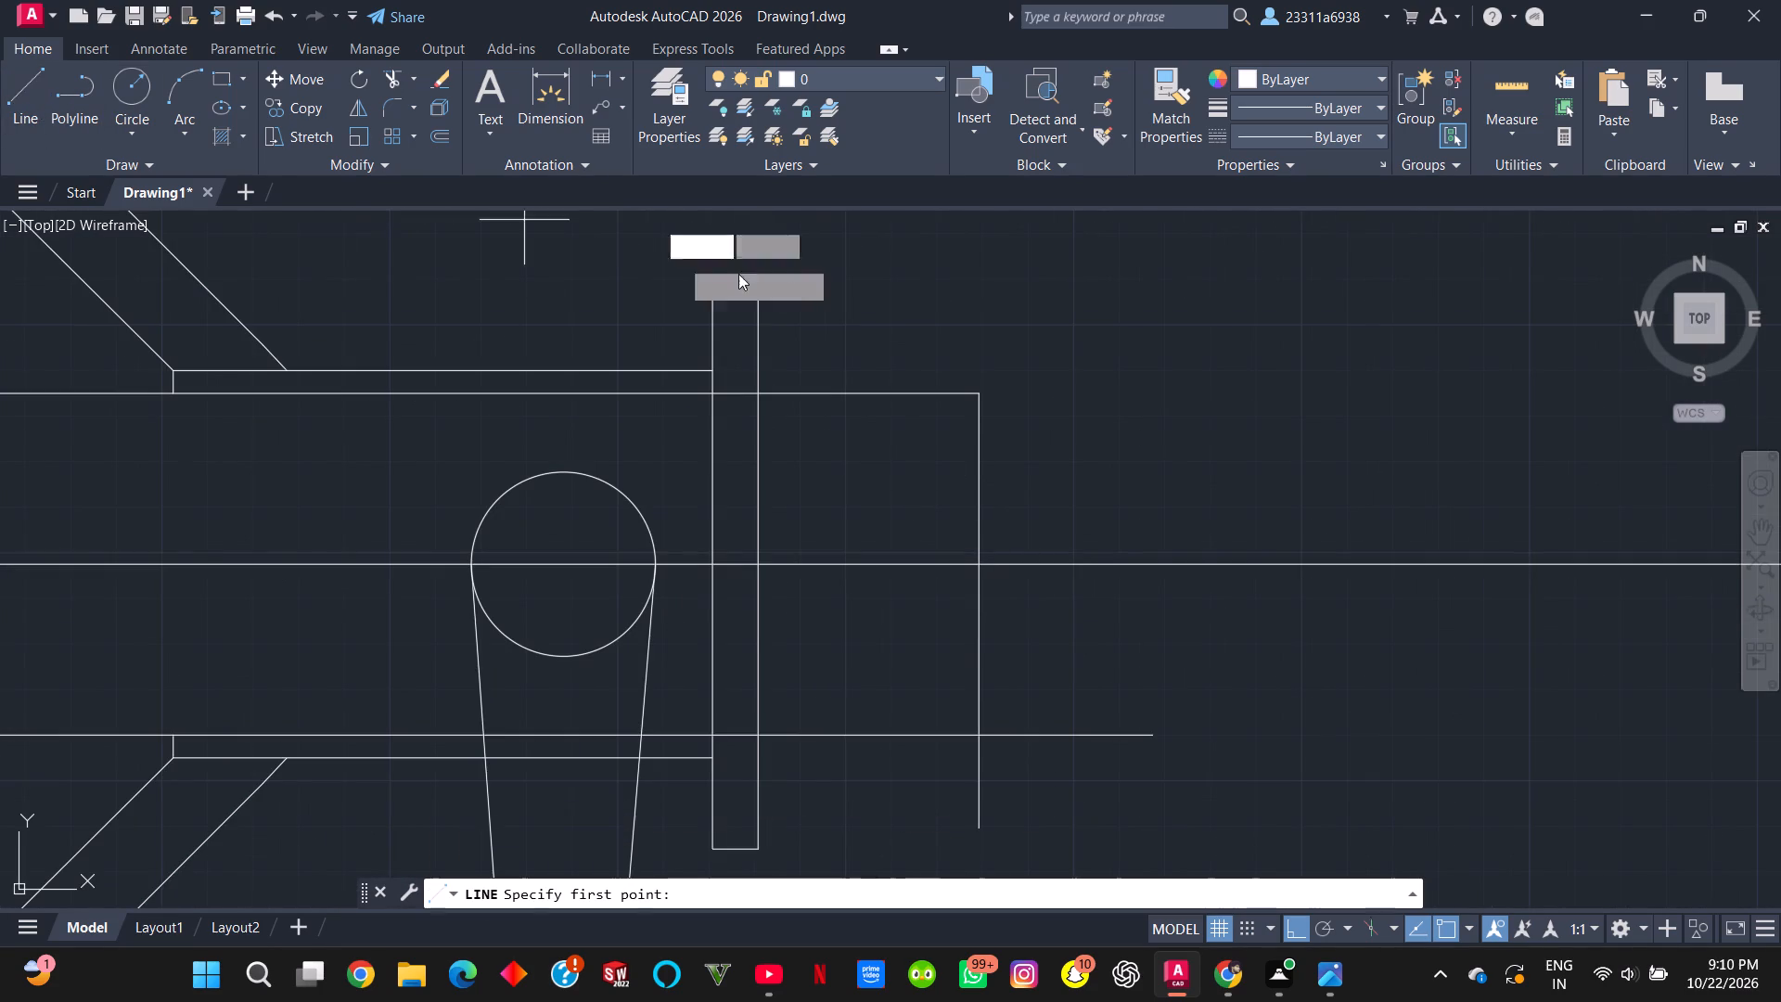
pyautogui.click(972, 395)
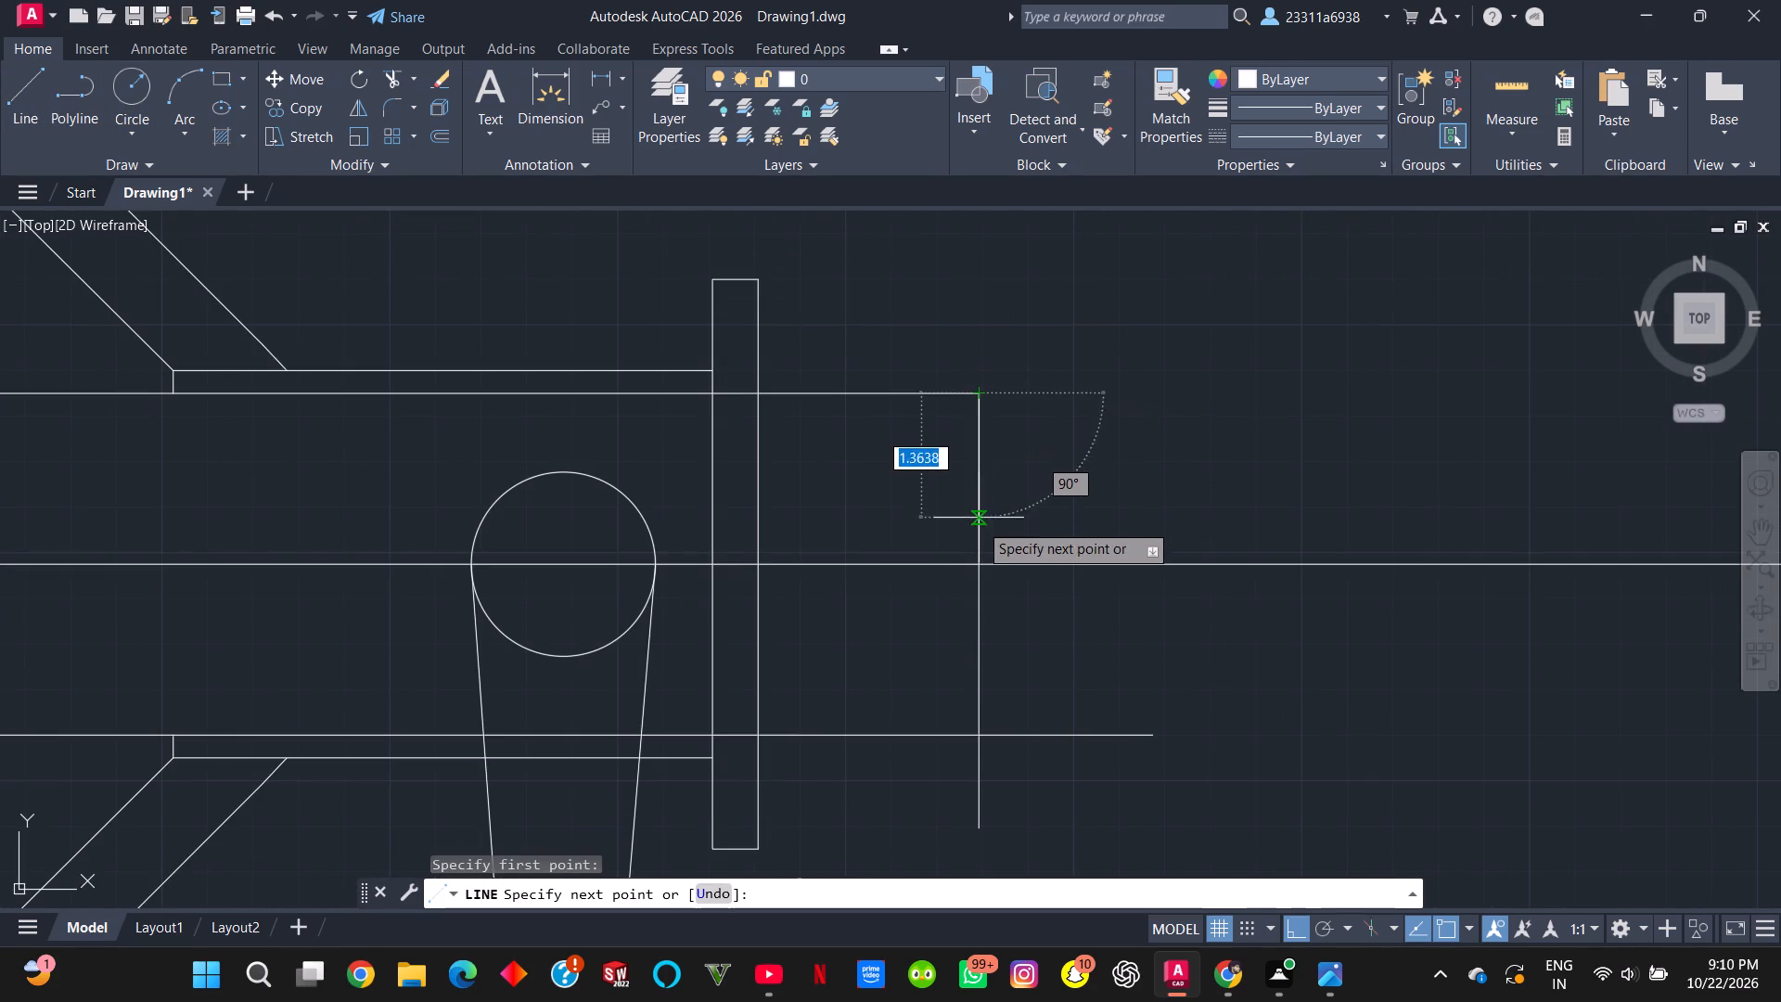
pyautogui.click(982, 560)
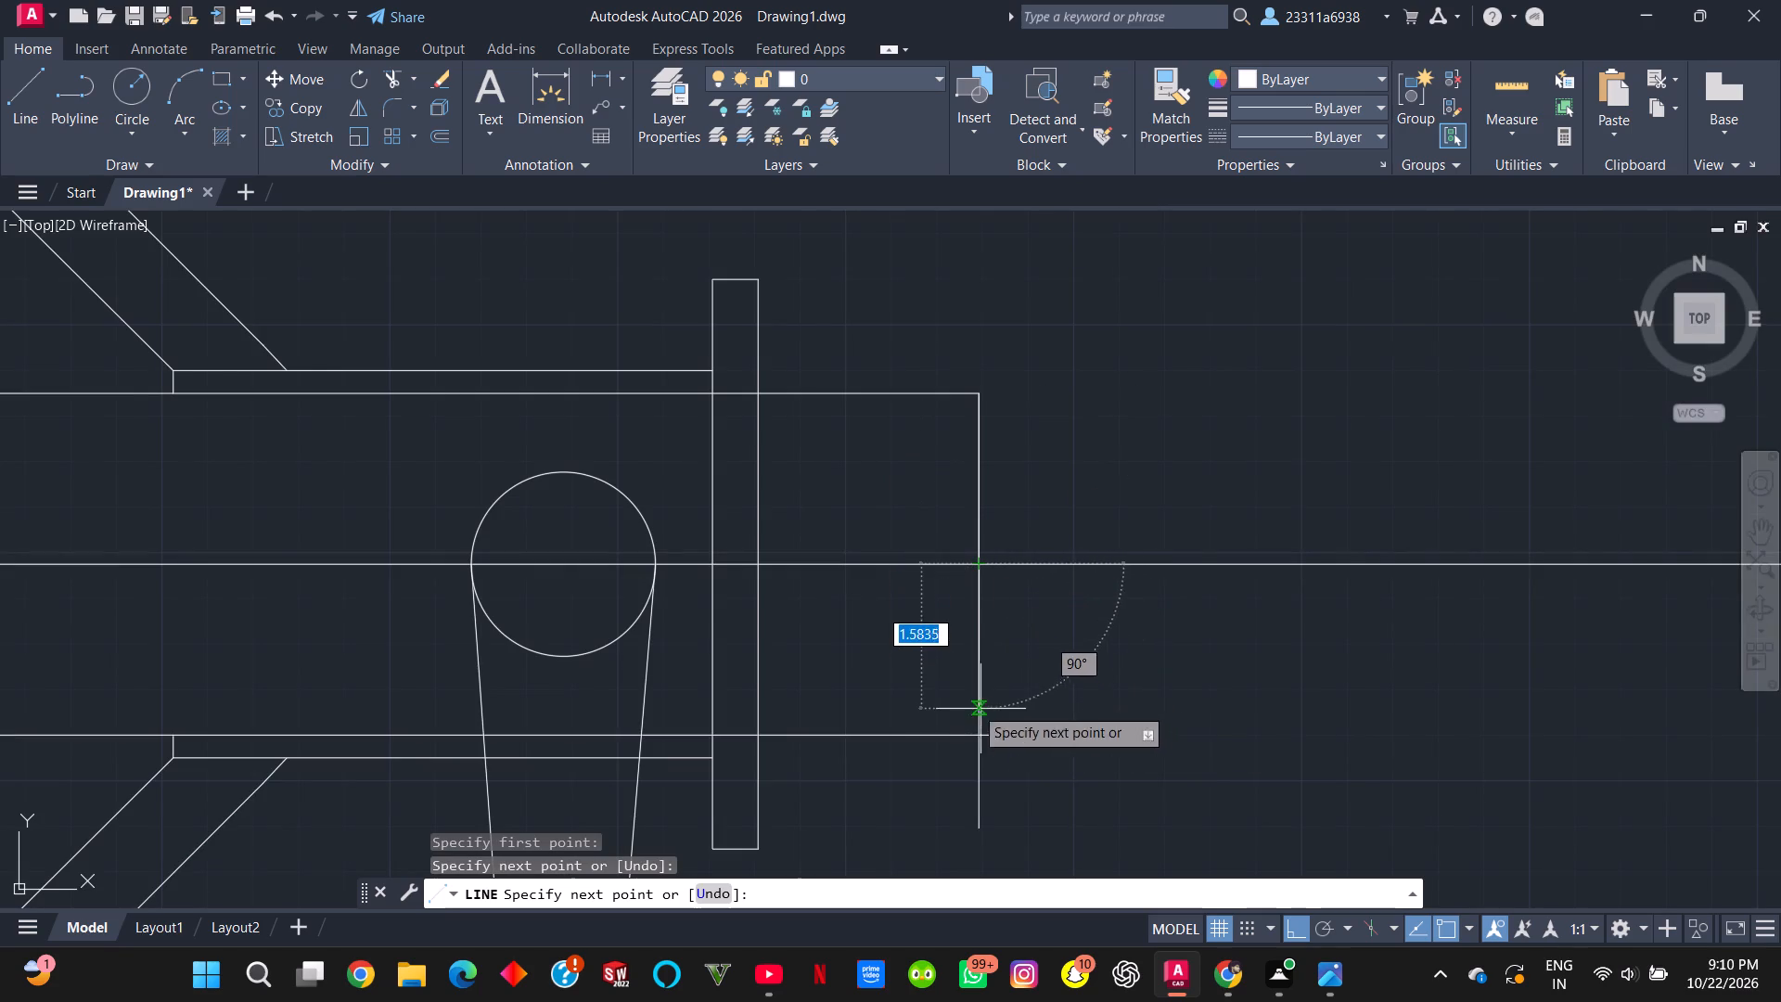
pyautogui.click(42, 104)
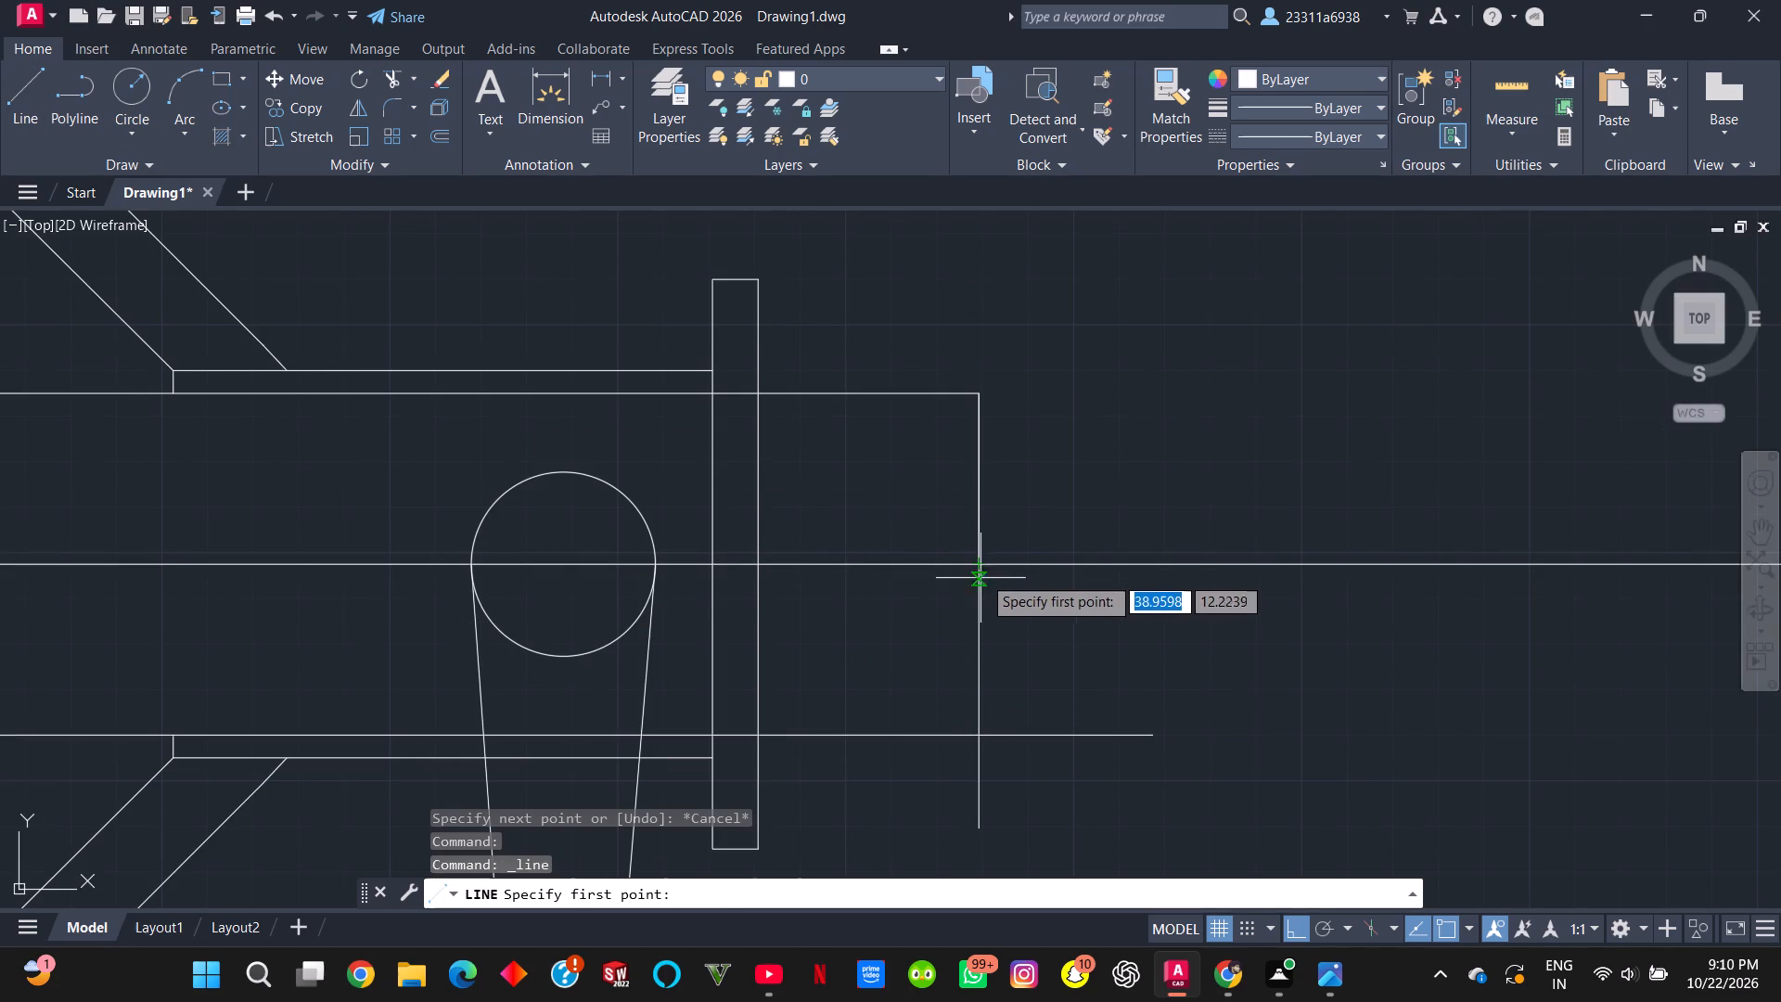
pyautogui.click(983, 565)
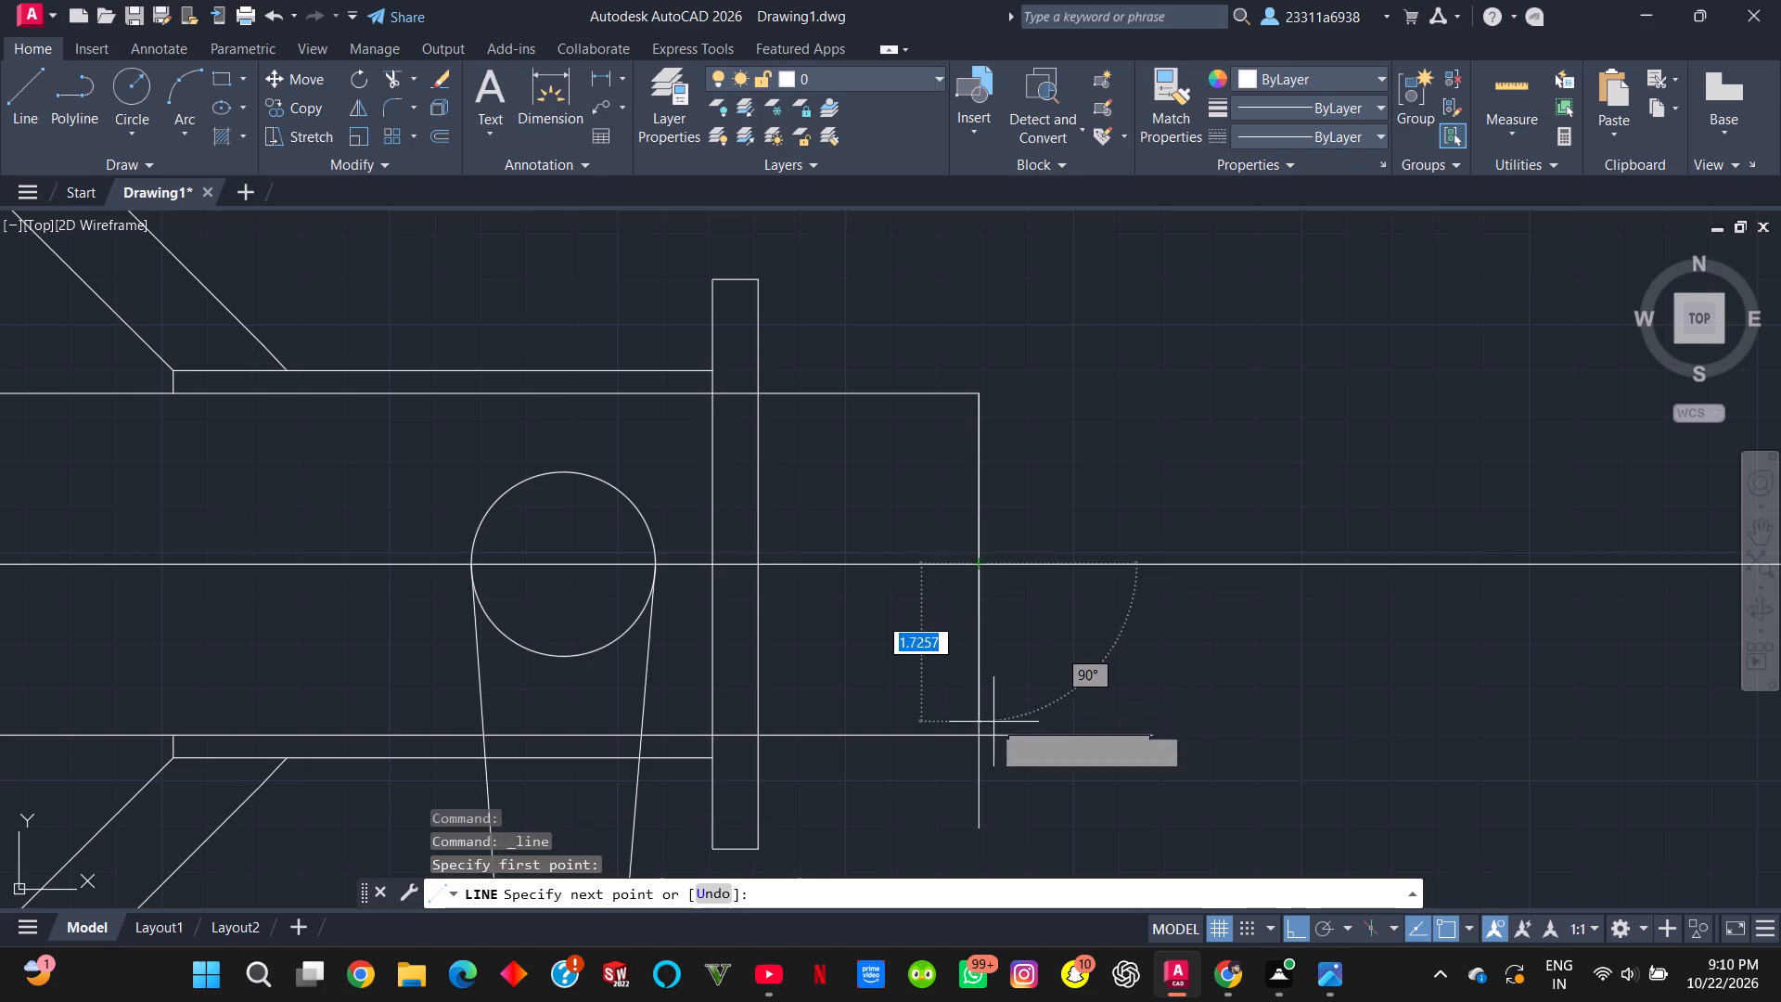
pyautogui.click(980, 737)
pyautogui.press('Escape')
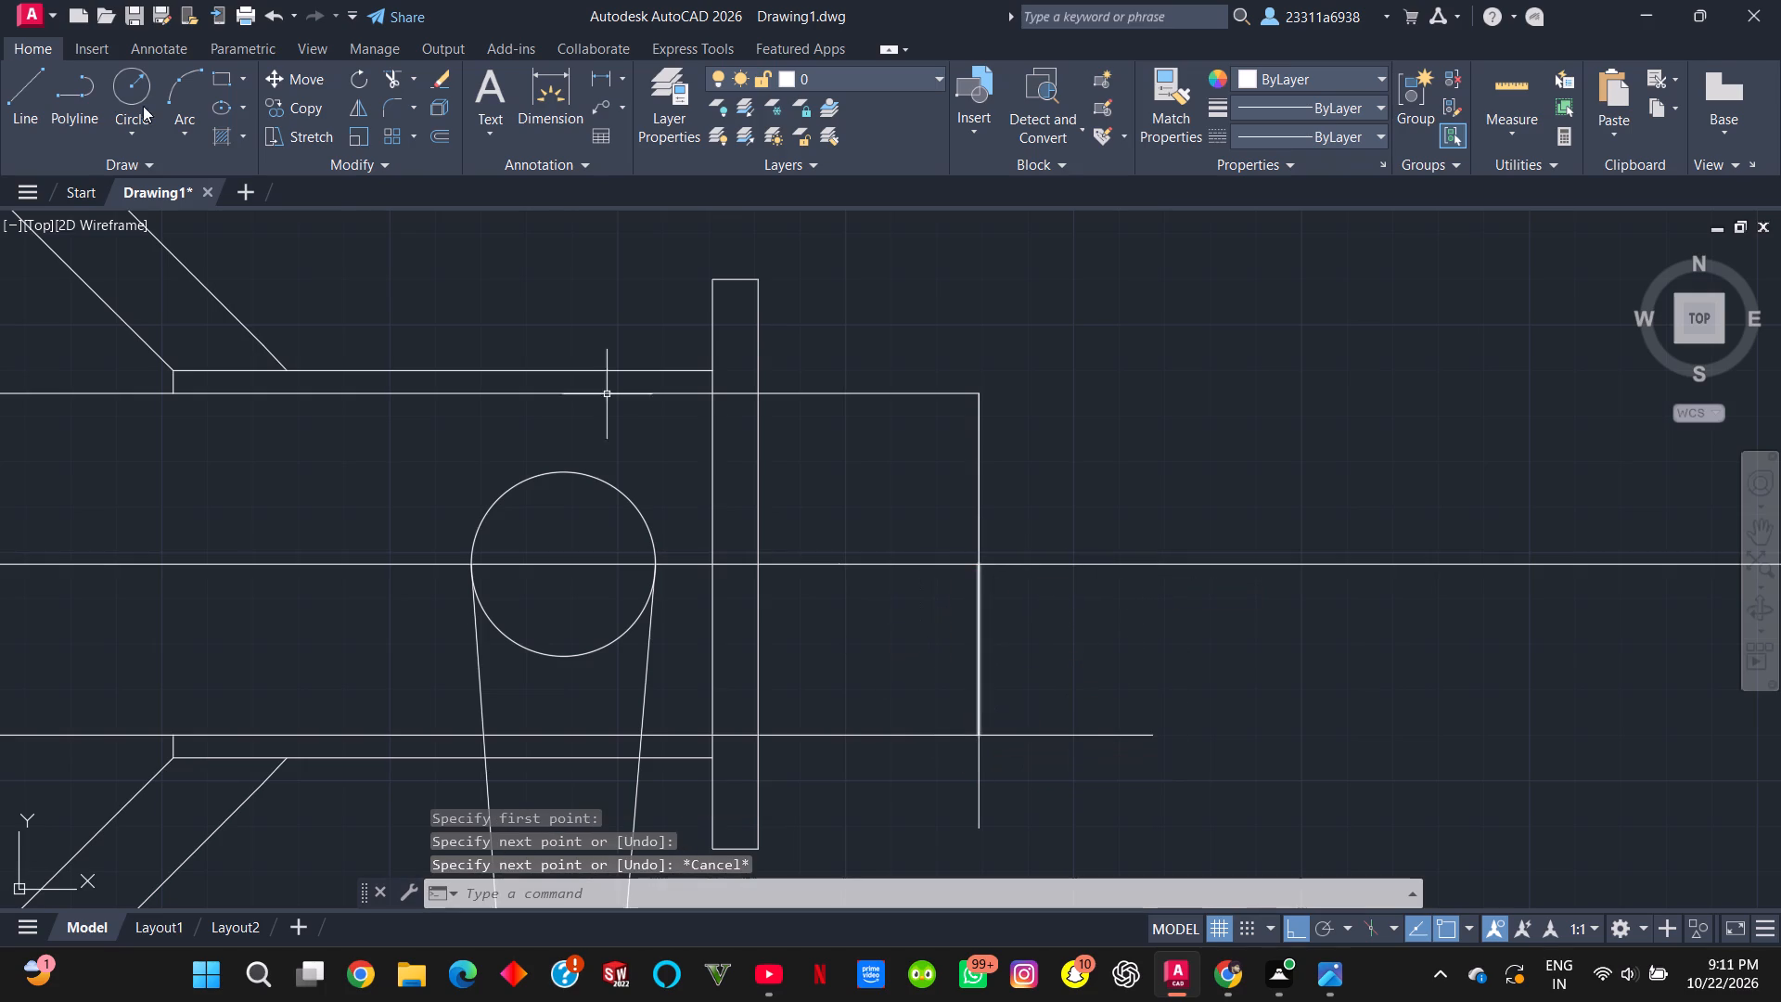
# Draw two circles of about 0.94 units radius, centred on the midpoints of the end lines and touching at the centre ray.
pyautogui.click(137, 100)
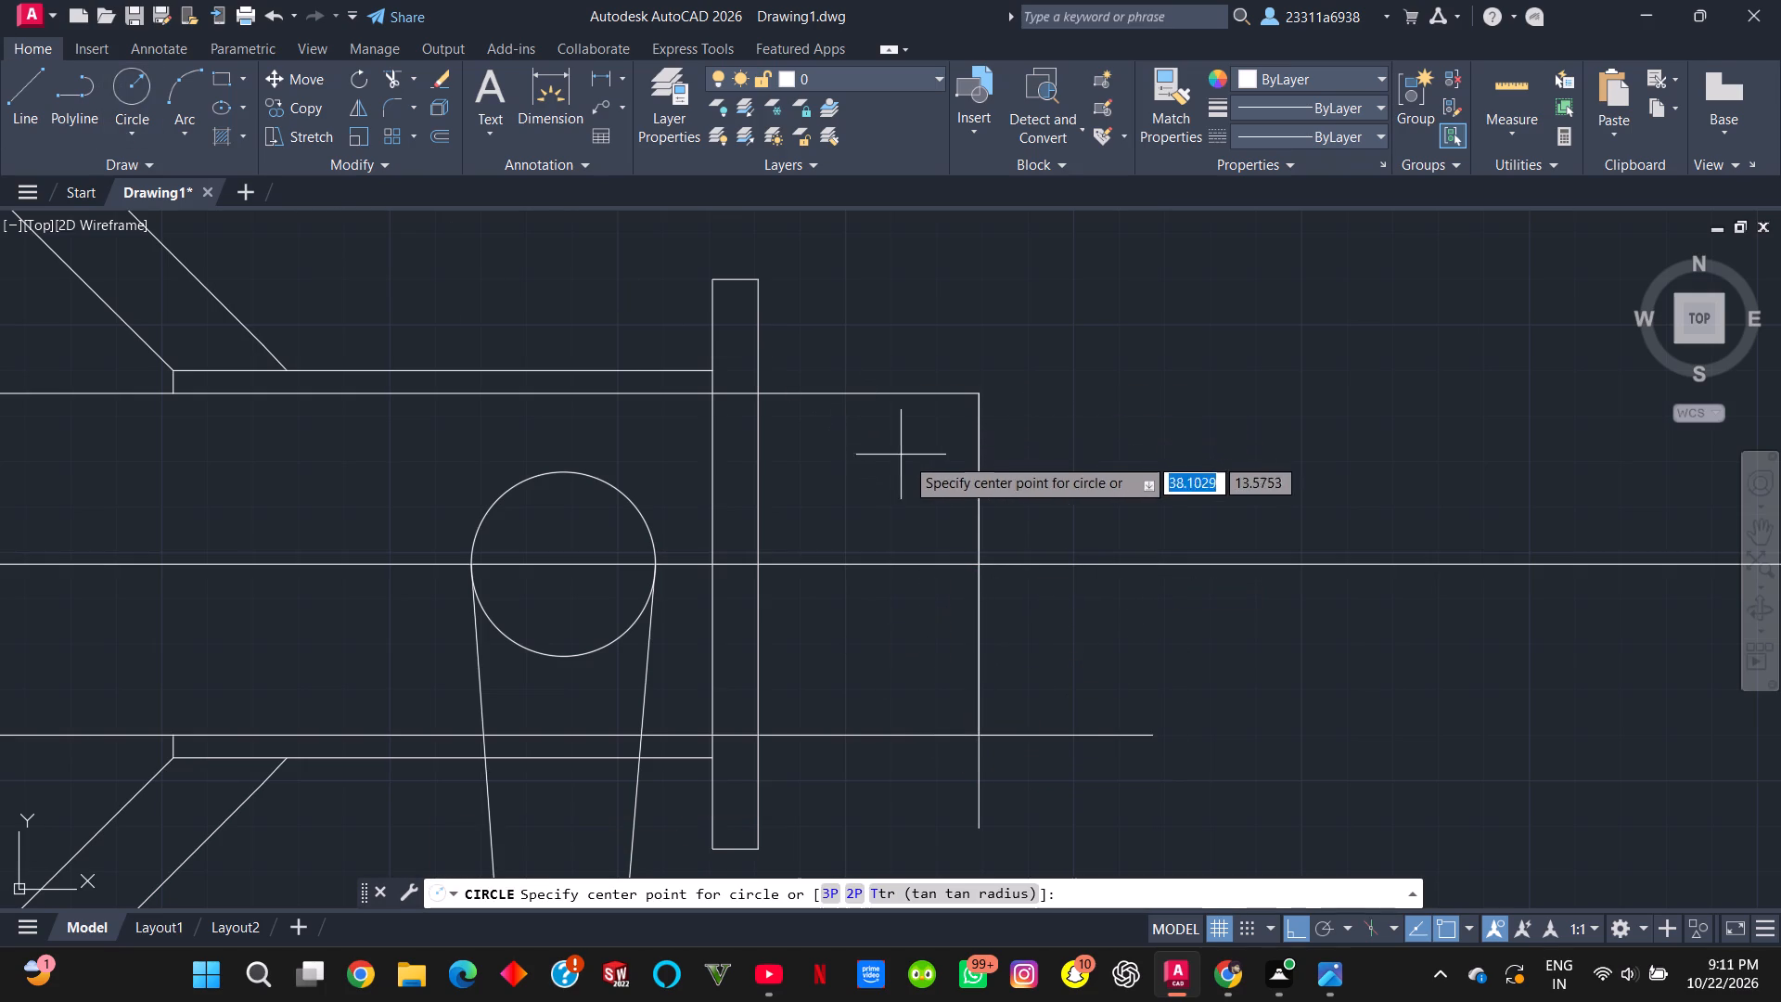
pyautogui.click(975, 477)
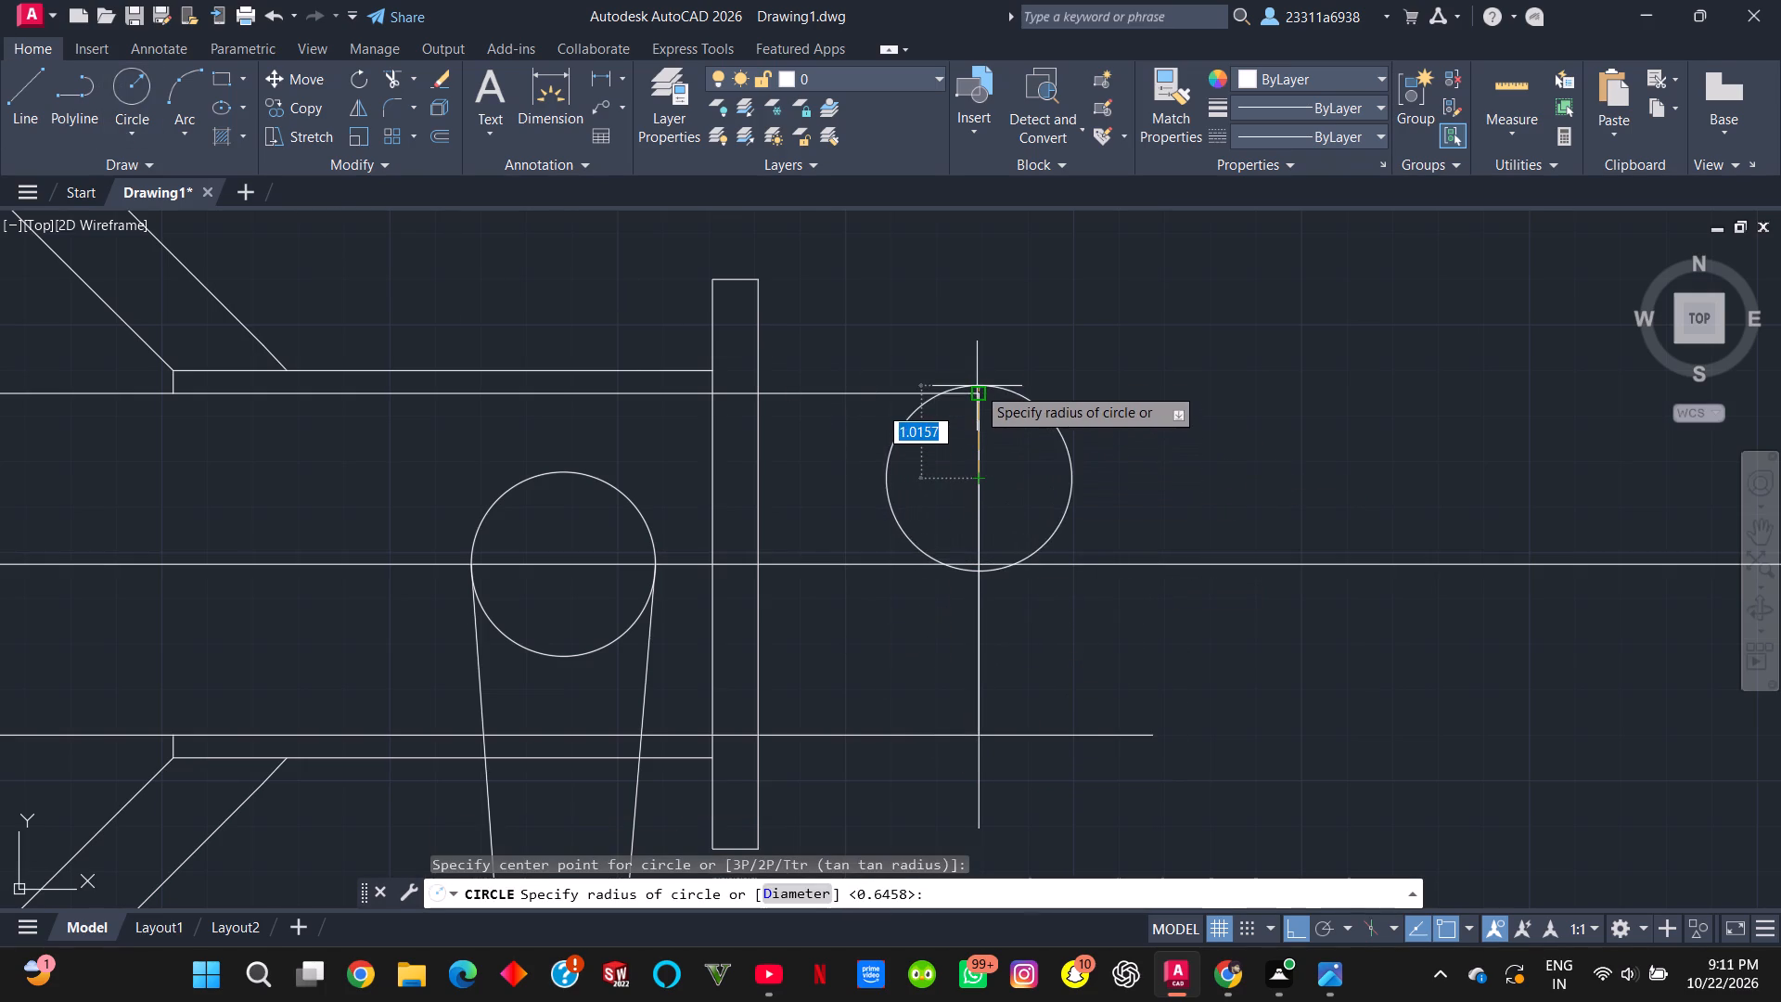
pyautogui.click(977, 387)
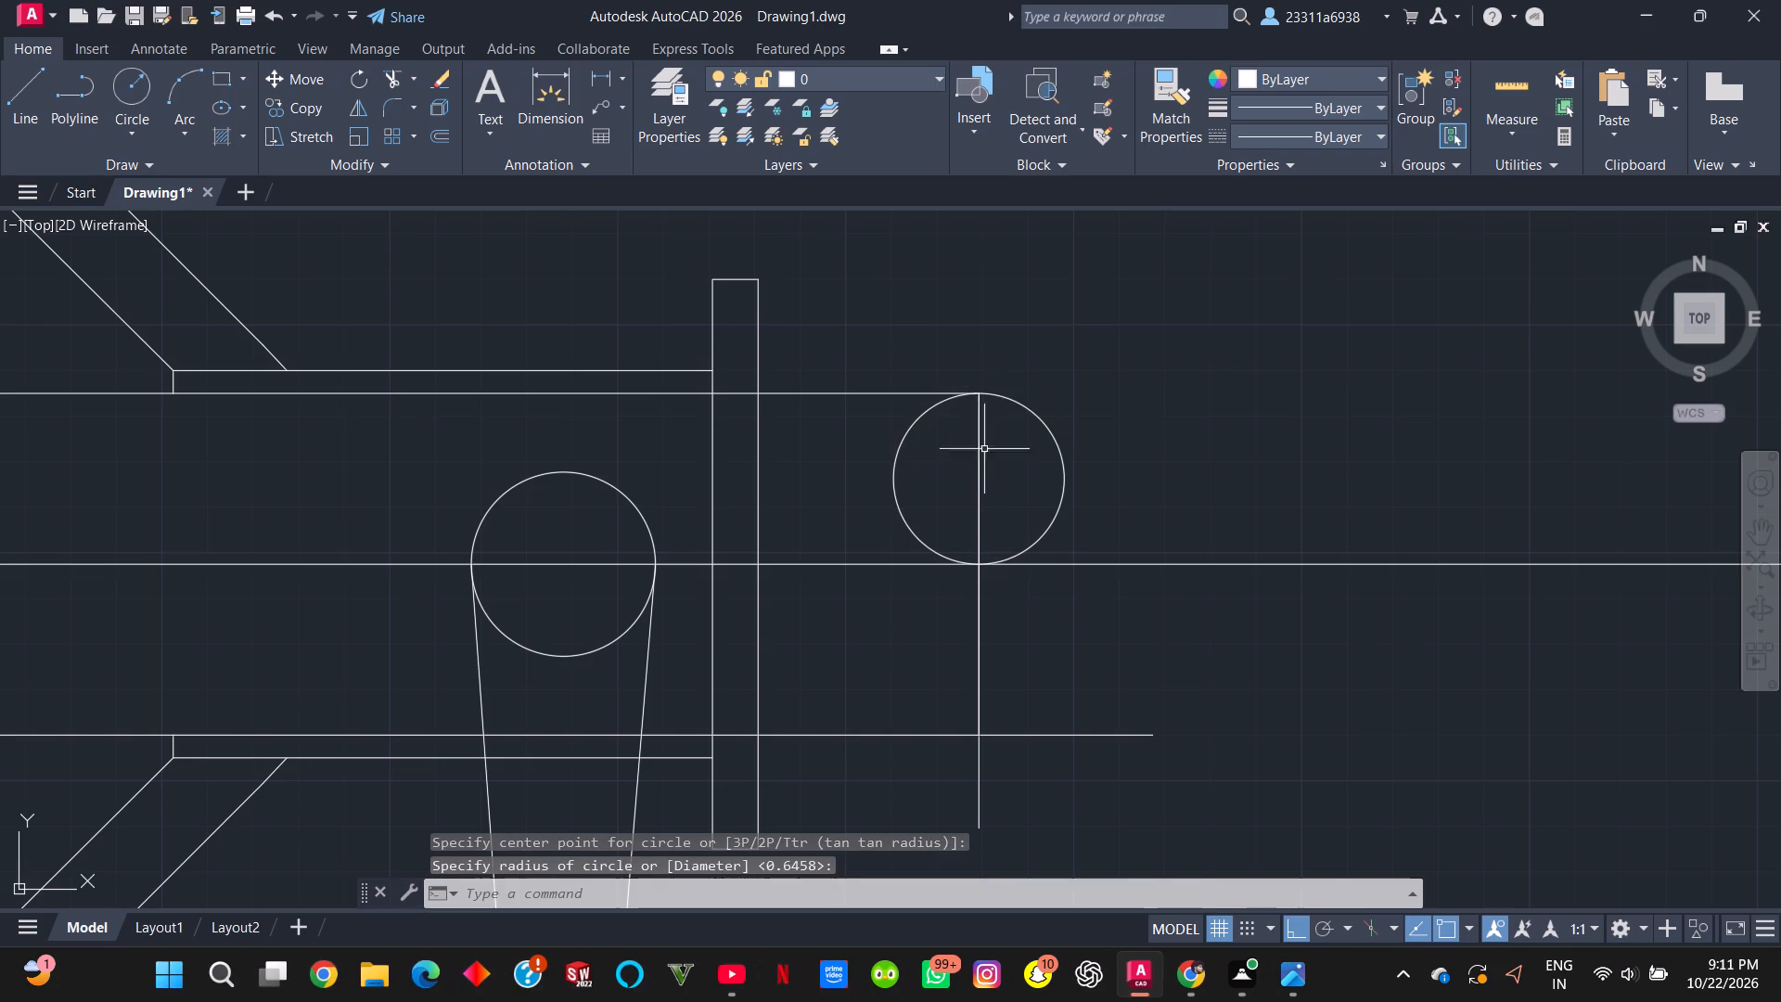
pyautogui.click(146, 100)
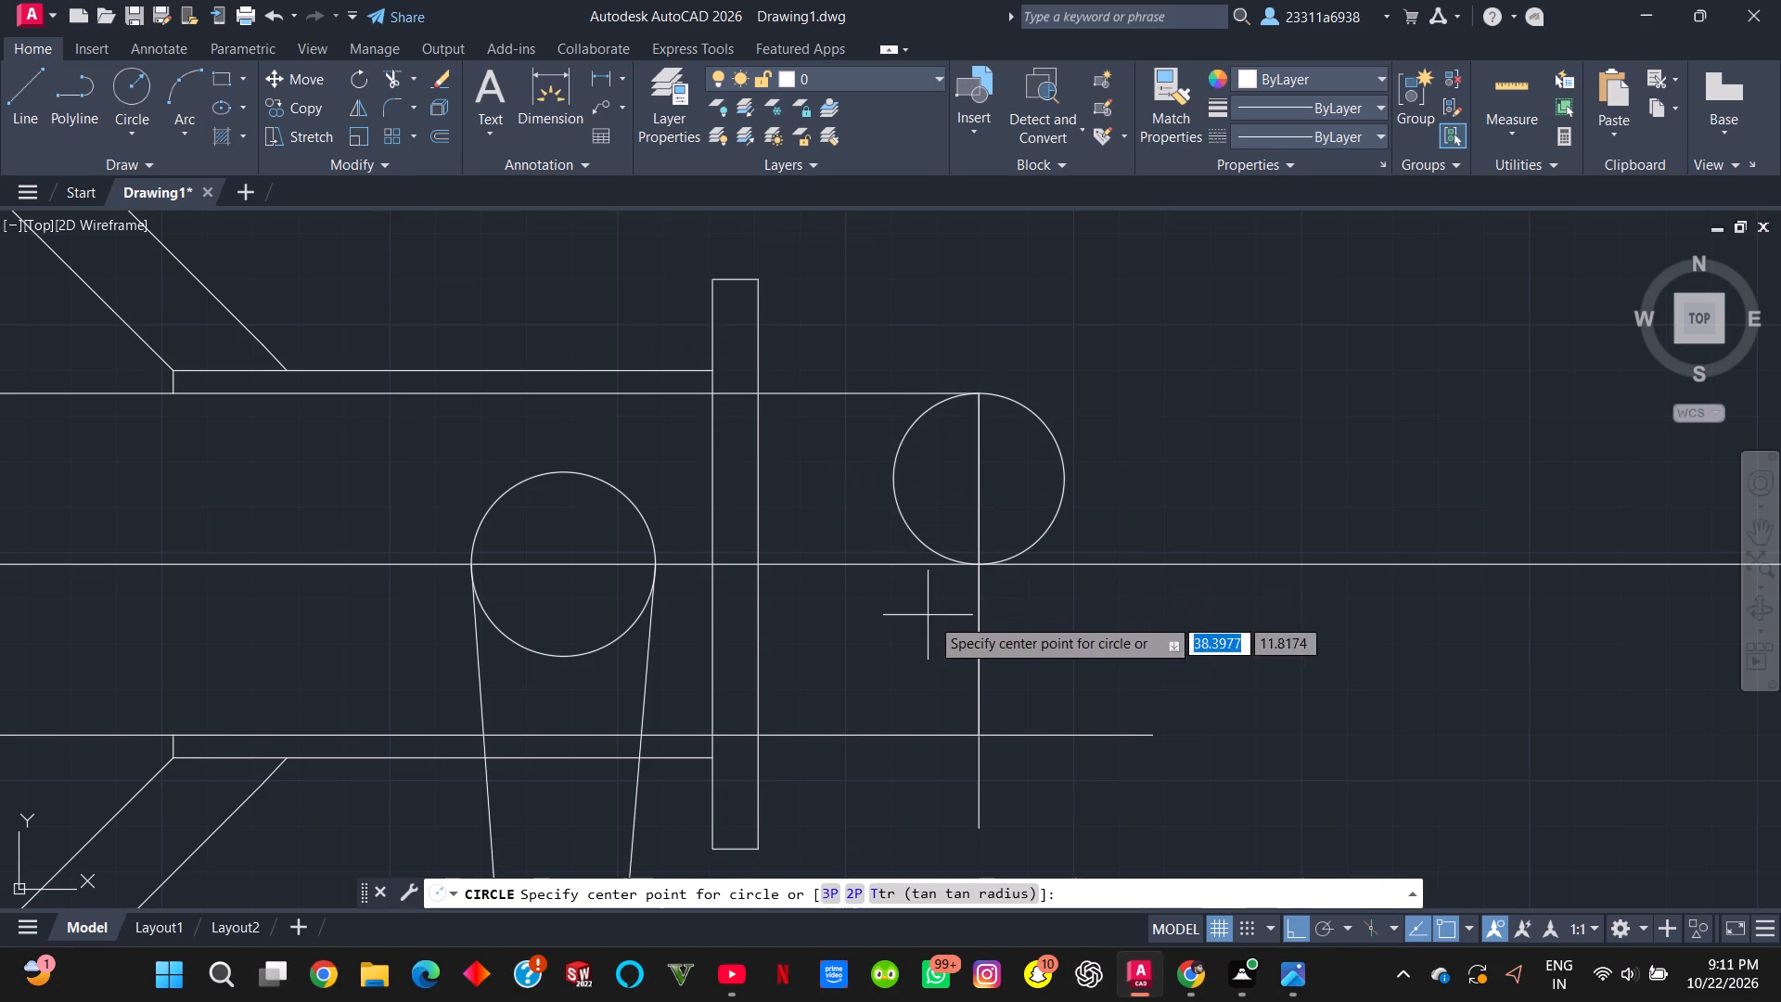
pyautogui.click(980, 647)
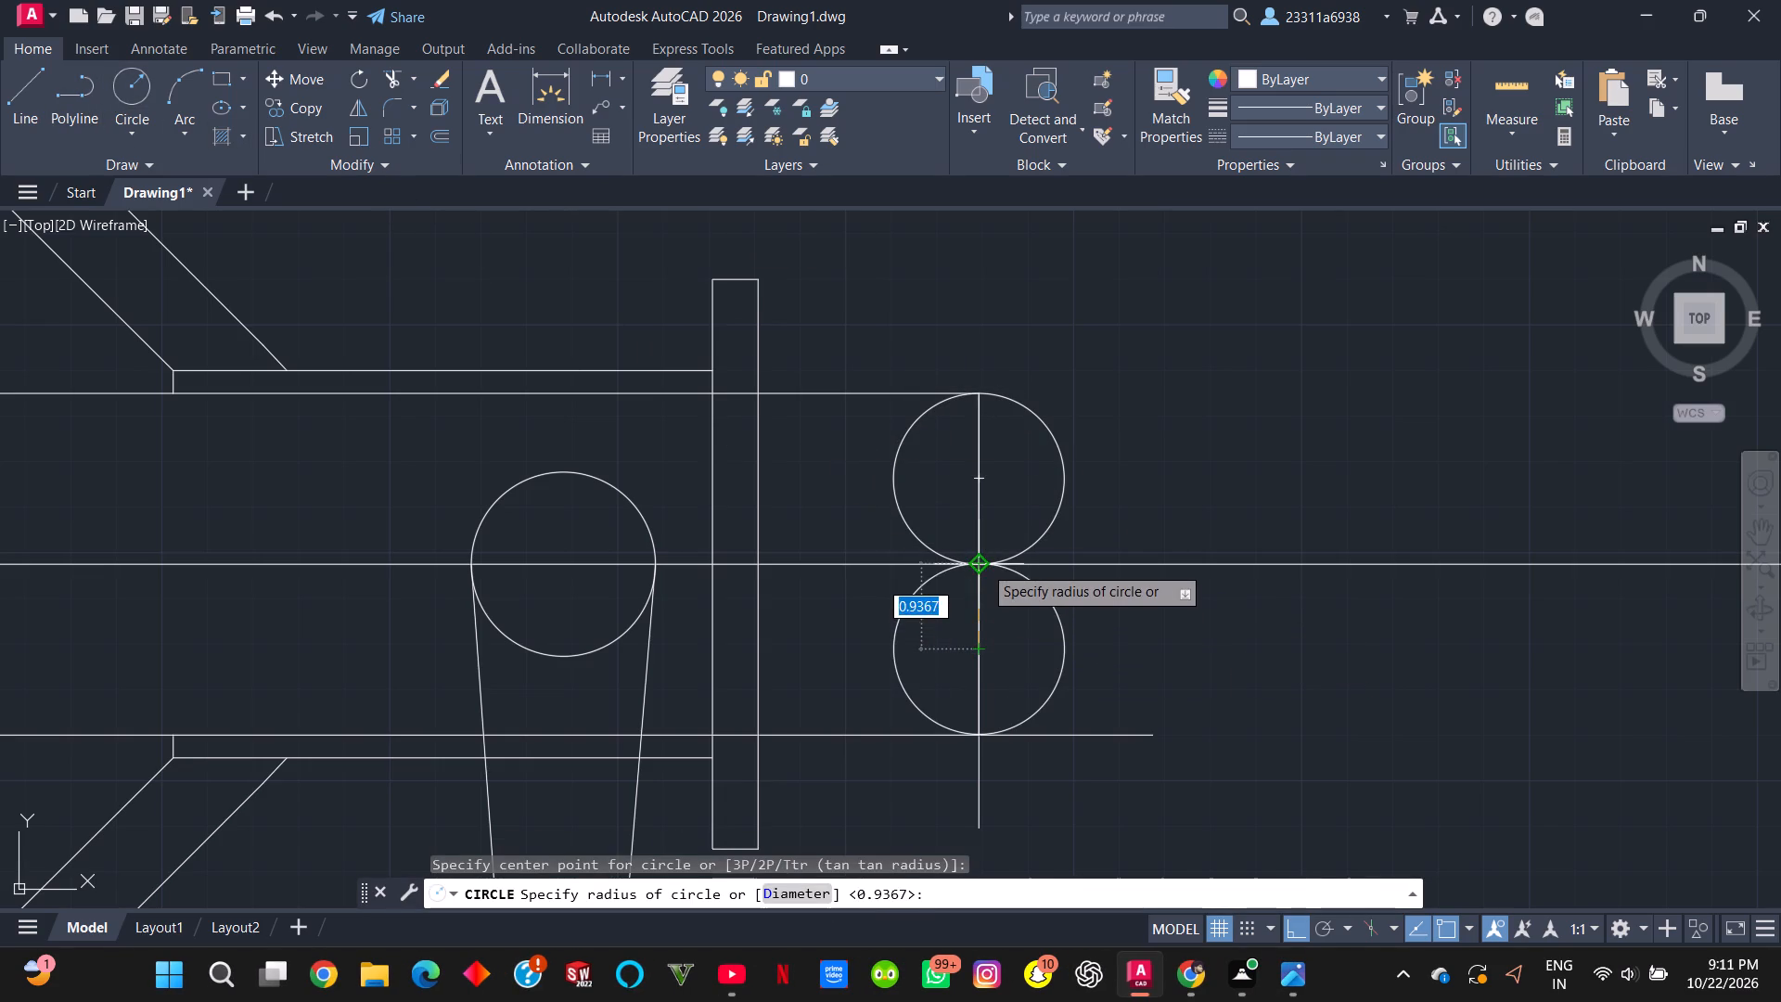
pyautogui.click(983, 565)
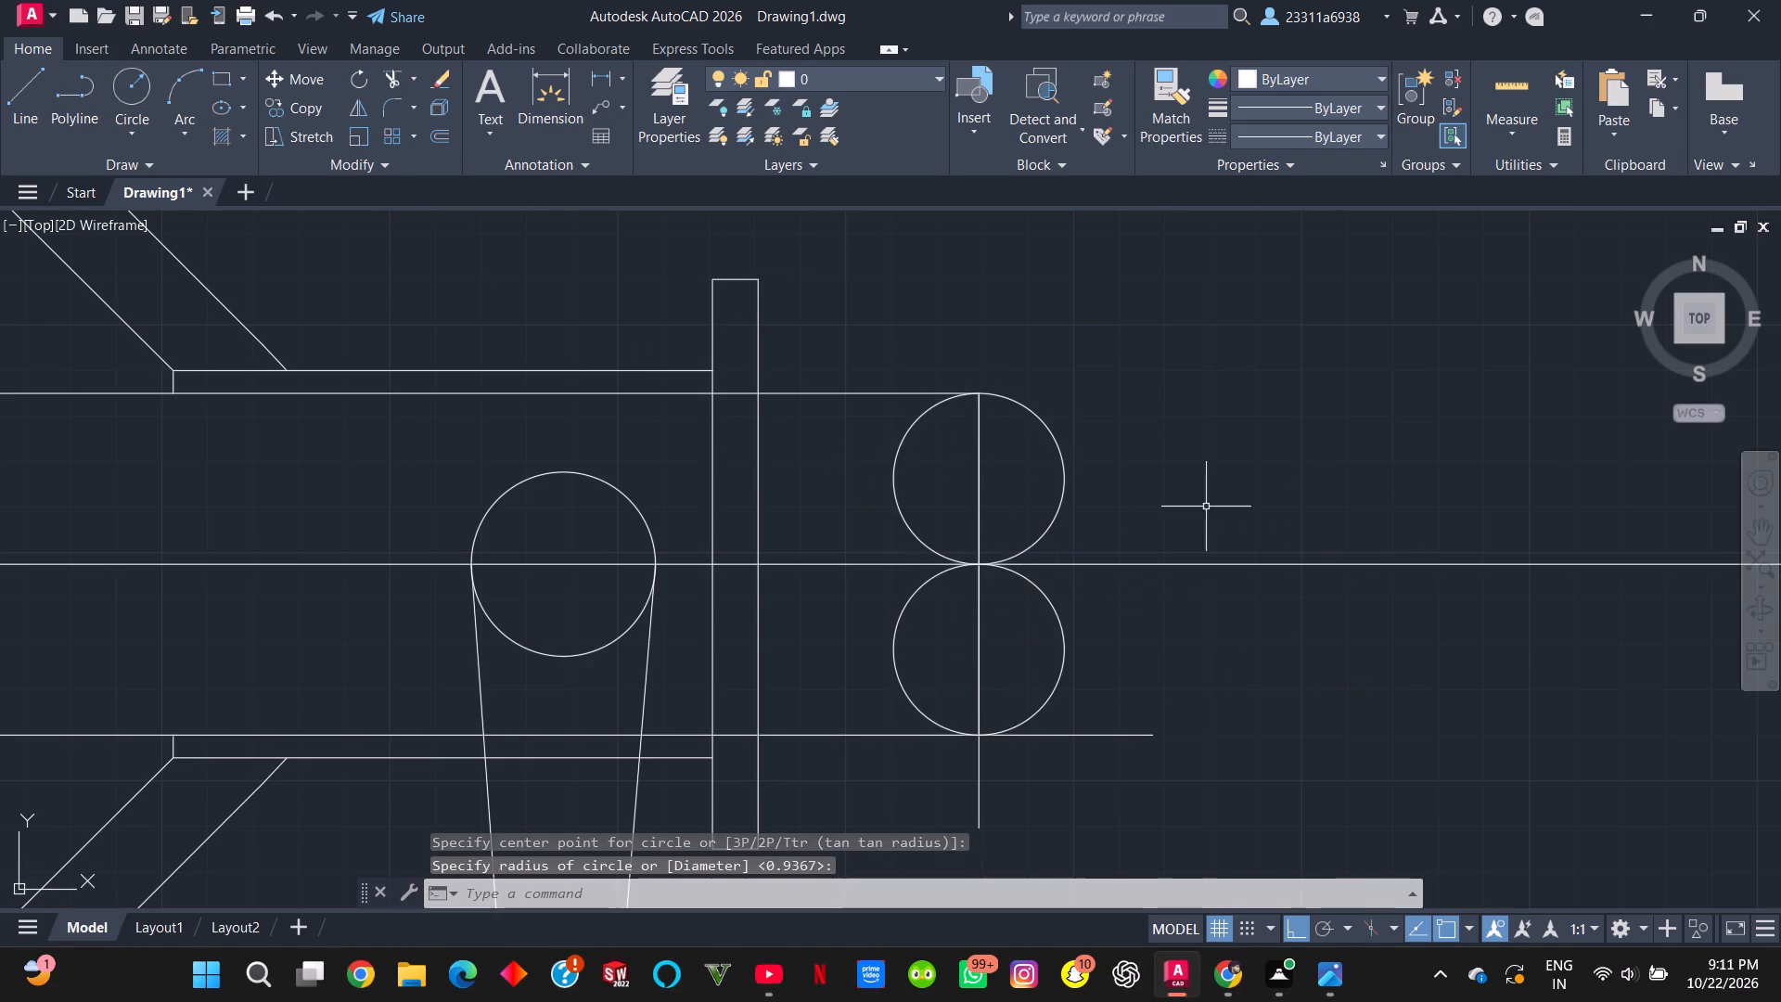
# Trim the upper circle's outer half, the lower circle's inner half and the line overhangs past the shaft's lower corner.
pyautogui.click(516, 893)
pyautogui.write('tr')
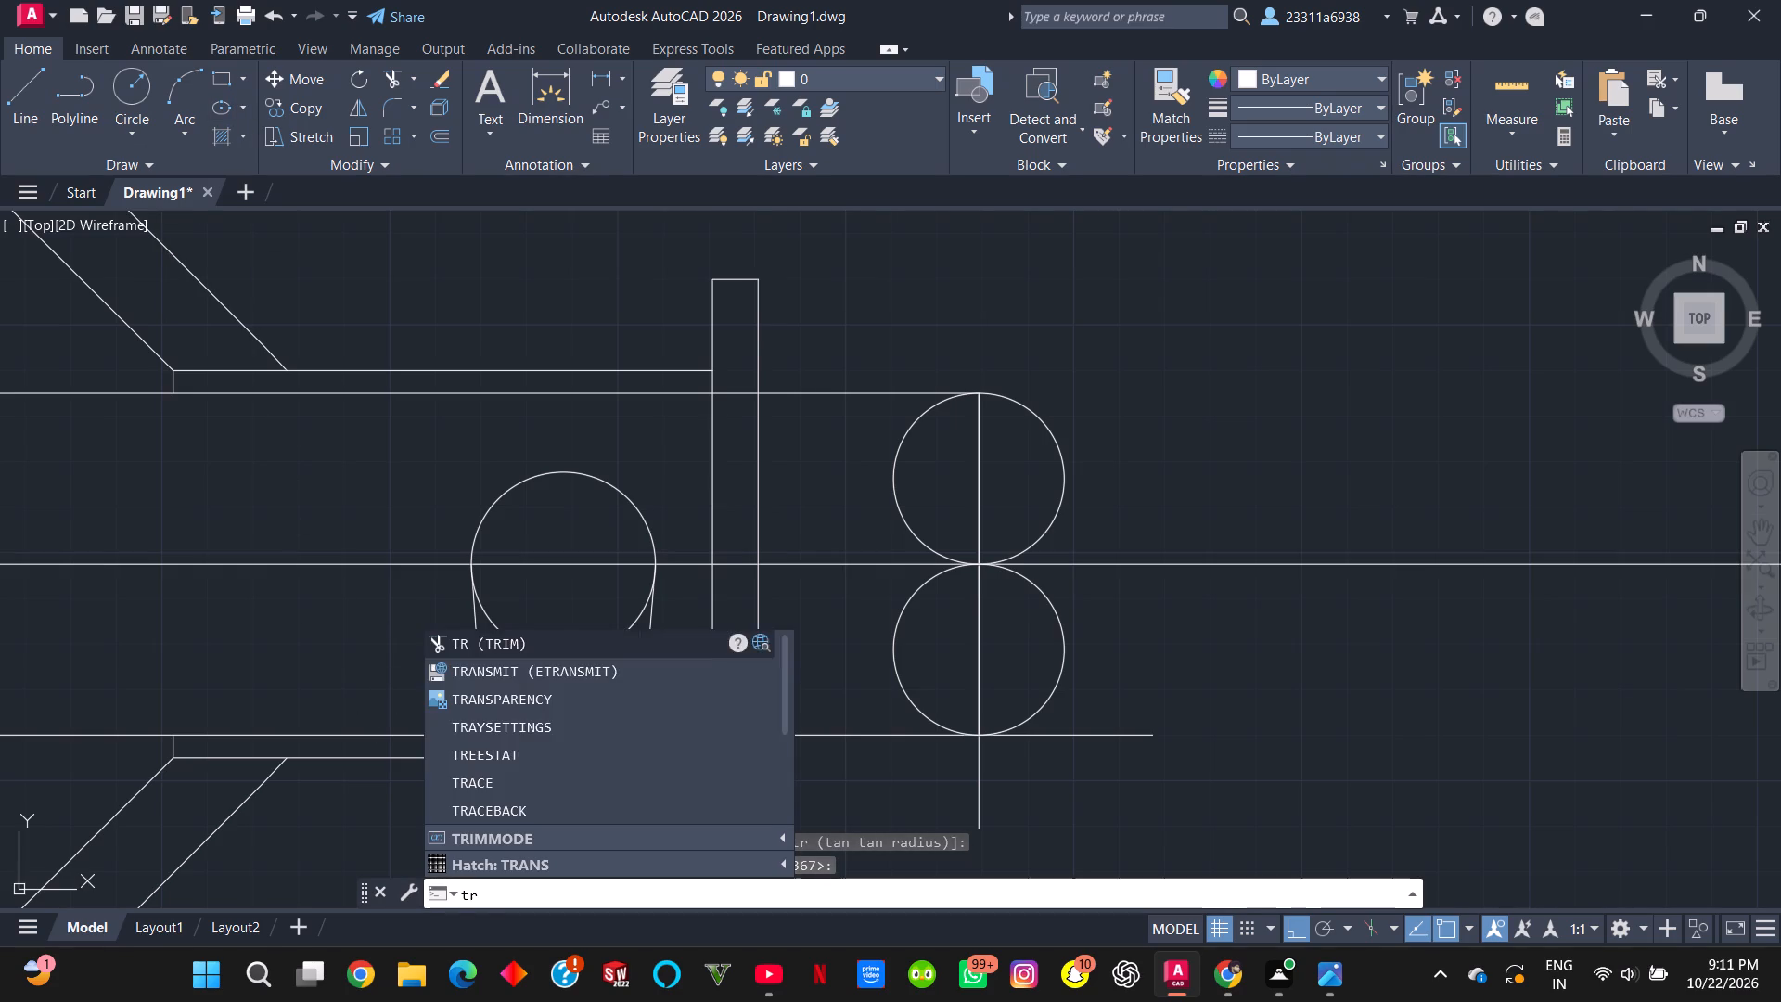
pyautogui.click(545, 649)
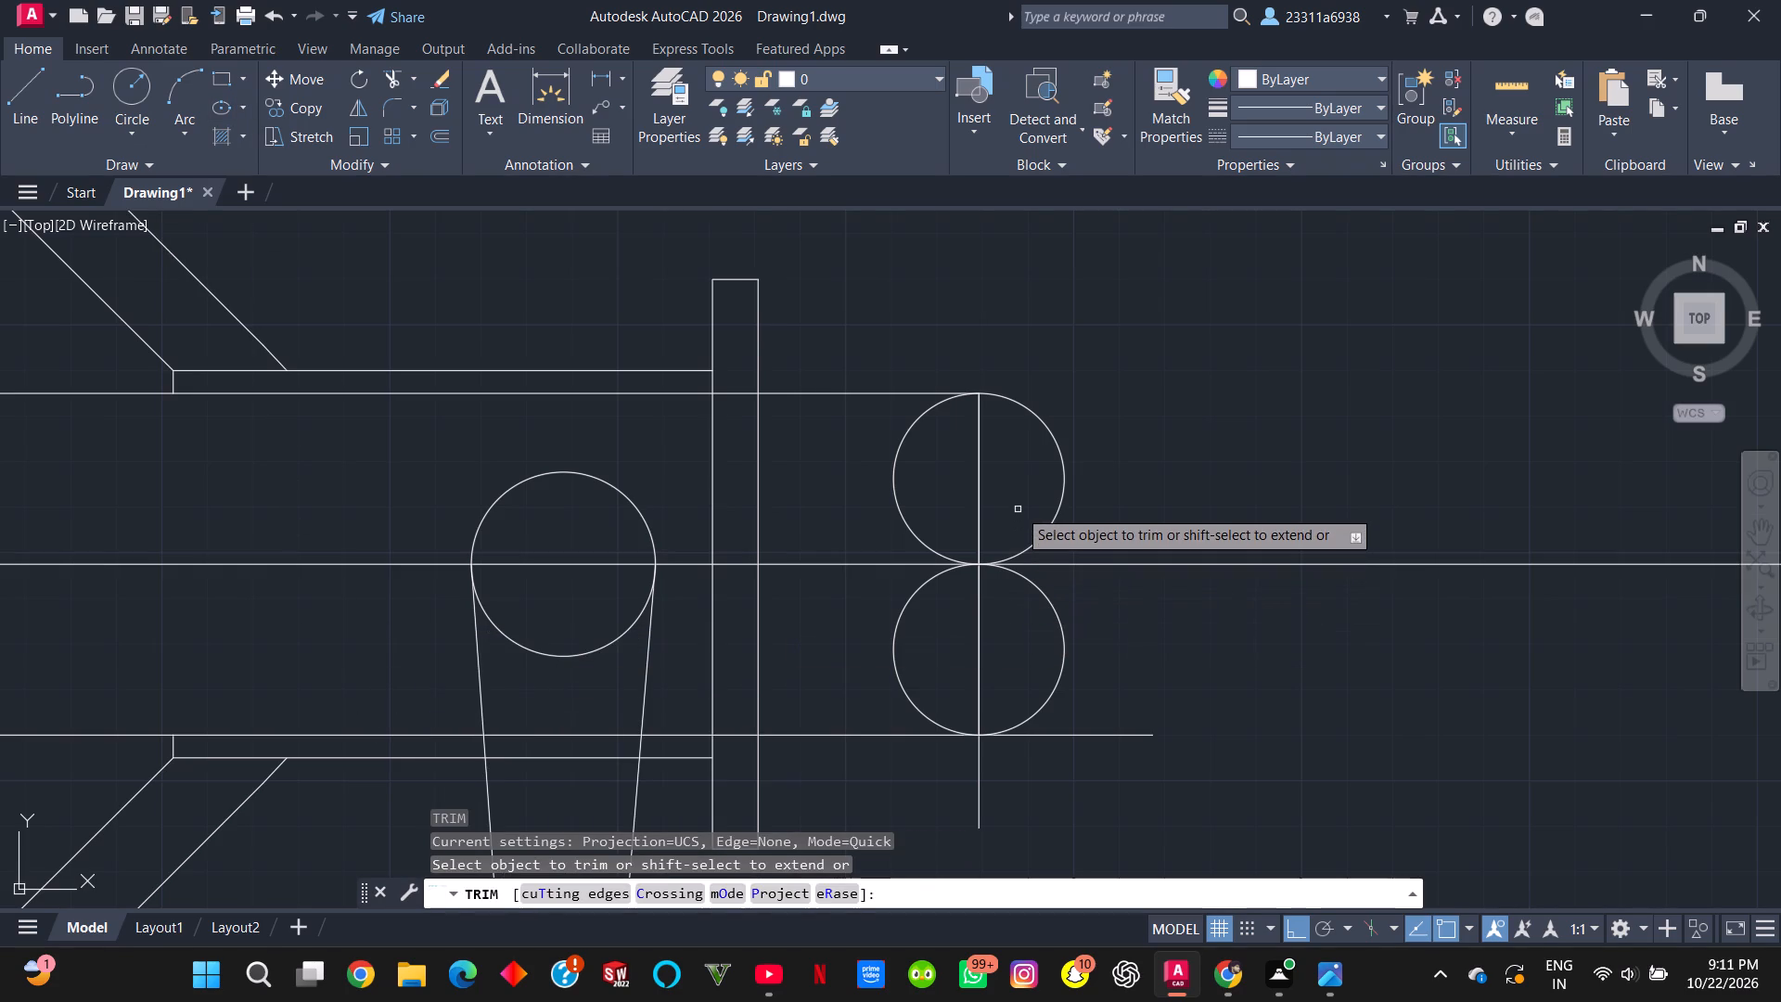
pyautogui.moveTo(1018, 508); pyautogui.dragTo(1069, 485)
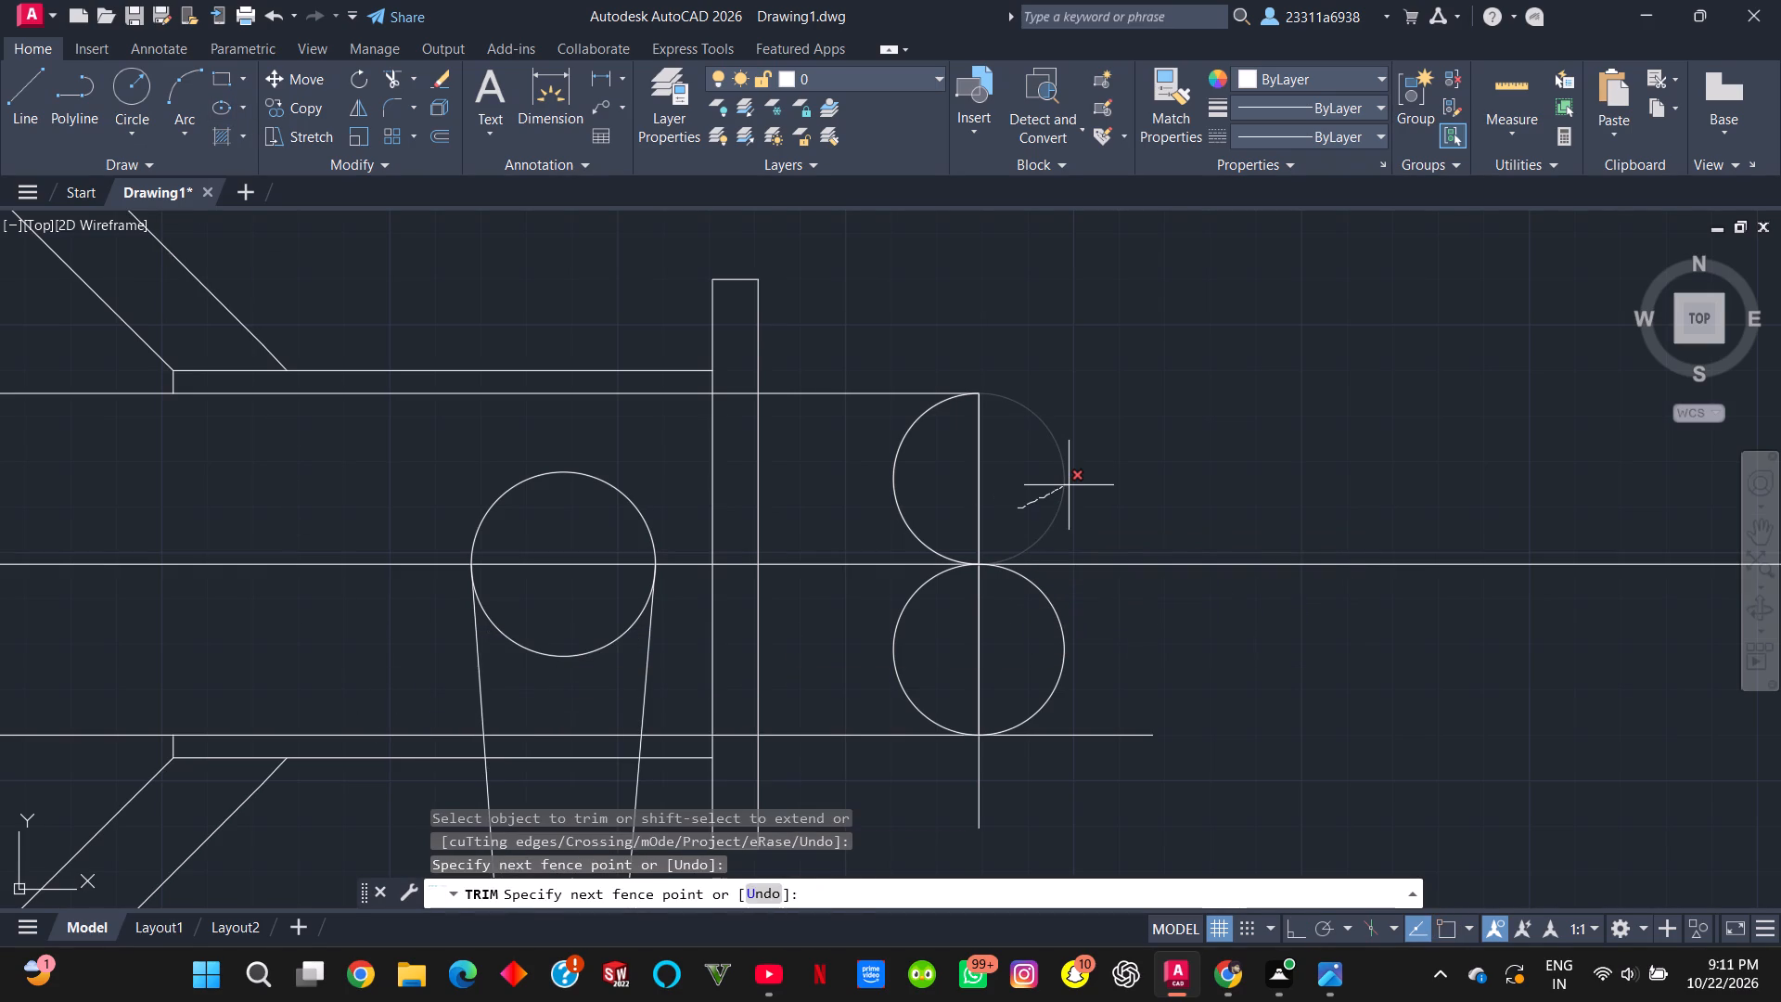
pyautogui.moveTo(1069, 485); pyautogui.dragTo(1080, 485)
pyautogui.moveTo(1080, 485); pyautogui.dragTo(1085, 484)
pyautogui.moveTo(922, 641); pyautogui.dragTo(890, 630)
pyautogui.moveTo(923, 792); pyautogui.dragTo(1084, 721)
pyautogui.click(1084, 721)
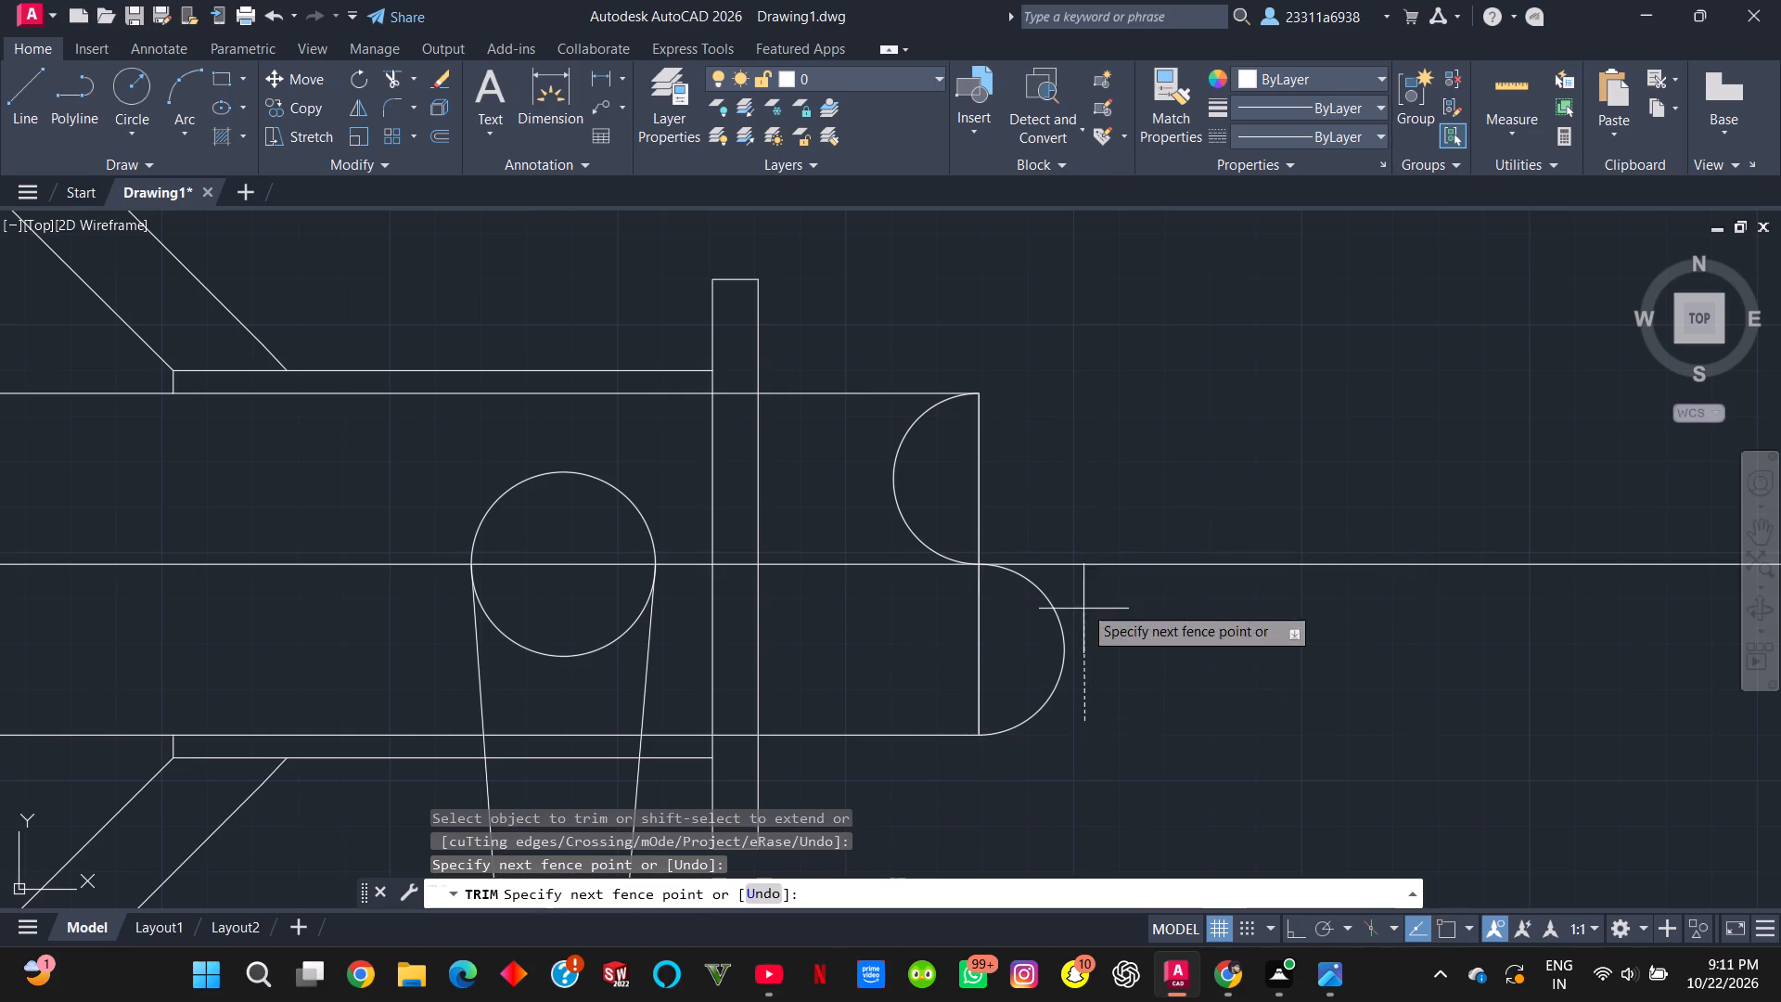
# Trim the centre ray beyond the shaft end and through the shaft, end plate and large link circle.
pyautogui.moveTo(1094, 544); pyautogui.dragTo(1126, 592)
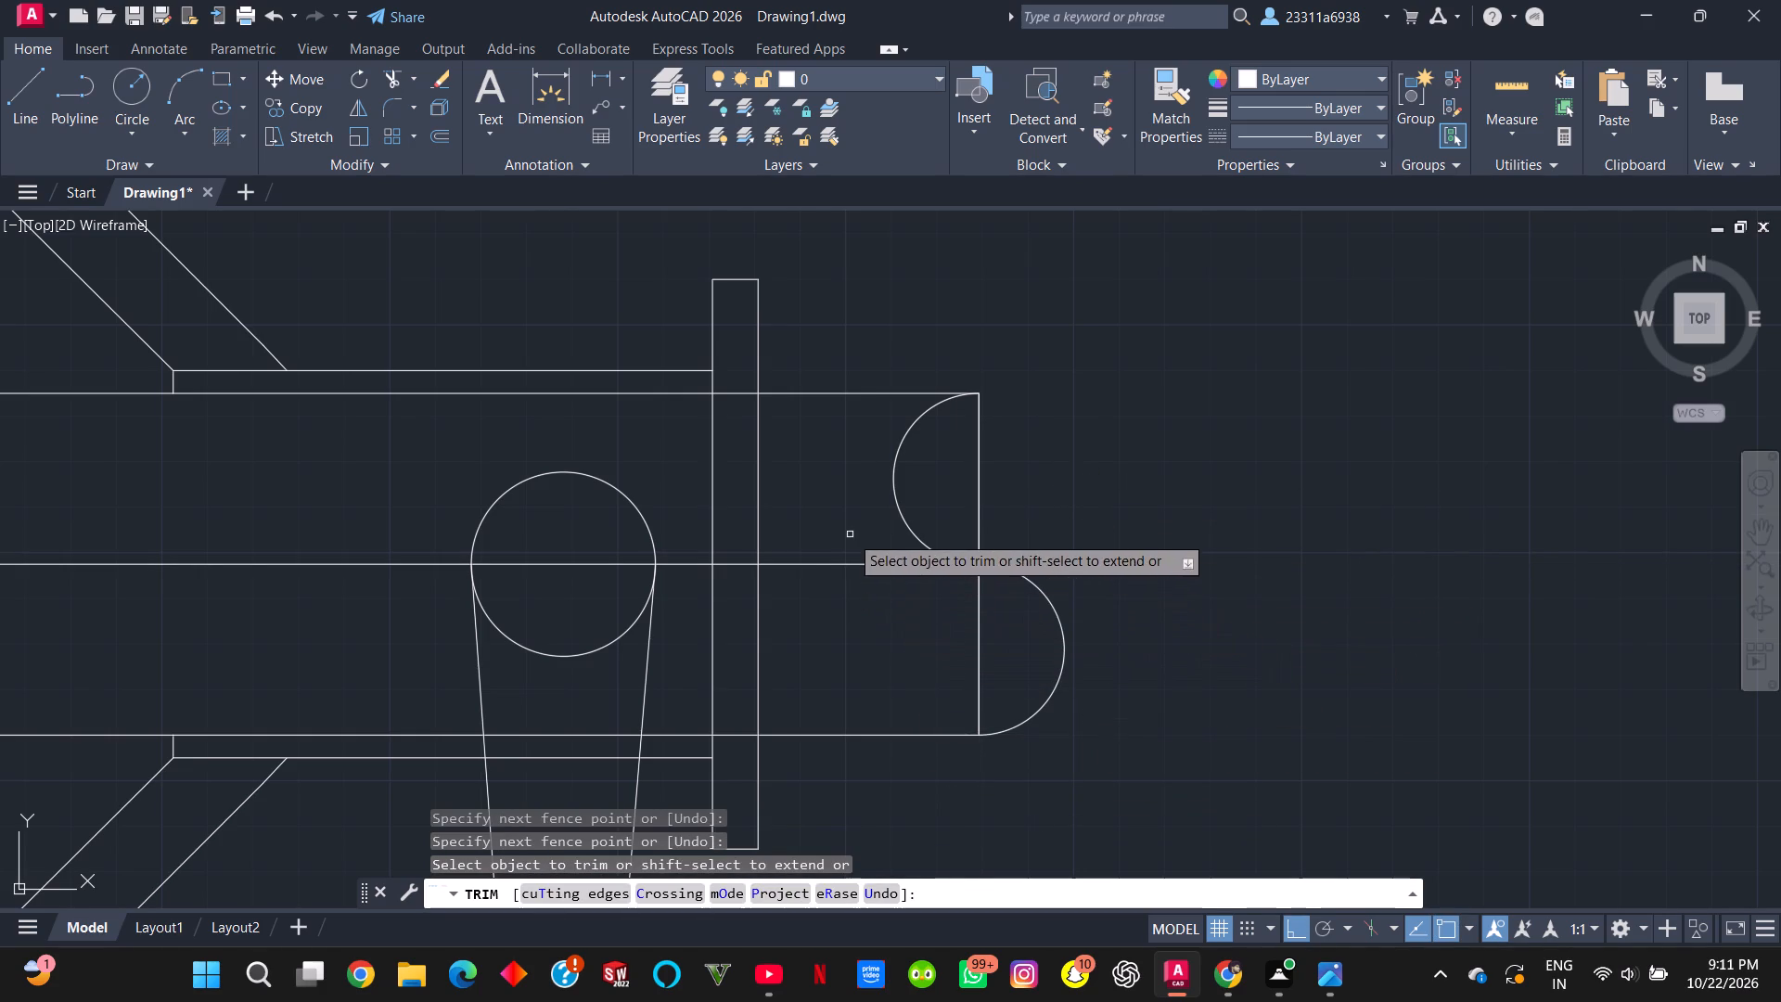
pyautogui.moveTo(850, 535); pyautogui.dragTo(848, 615)
pyautogui.moveTo(673, 548); pyautogui.dragTo(673, 600)
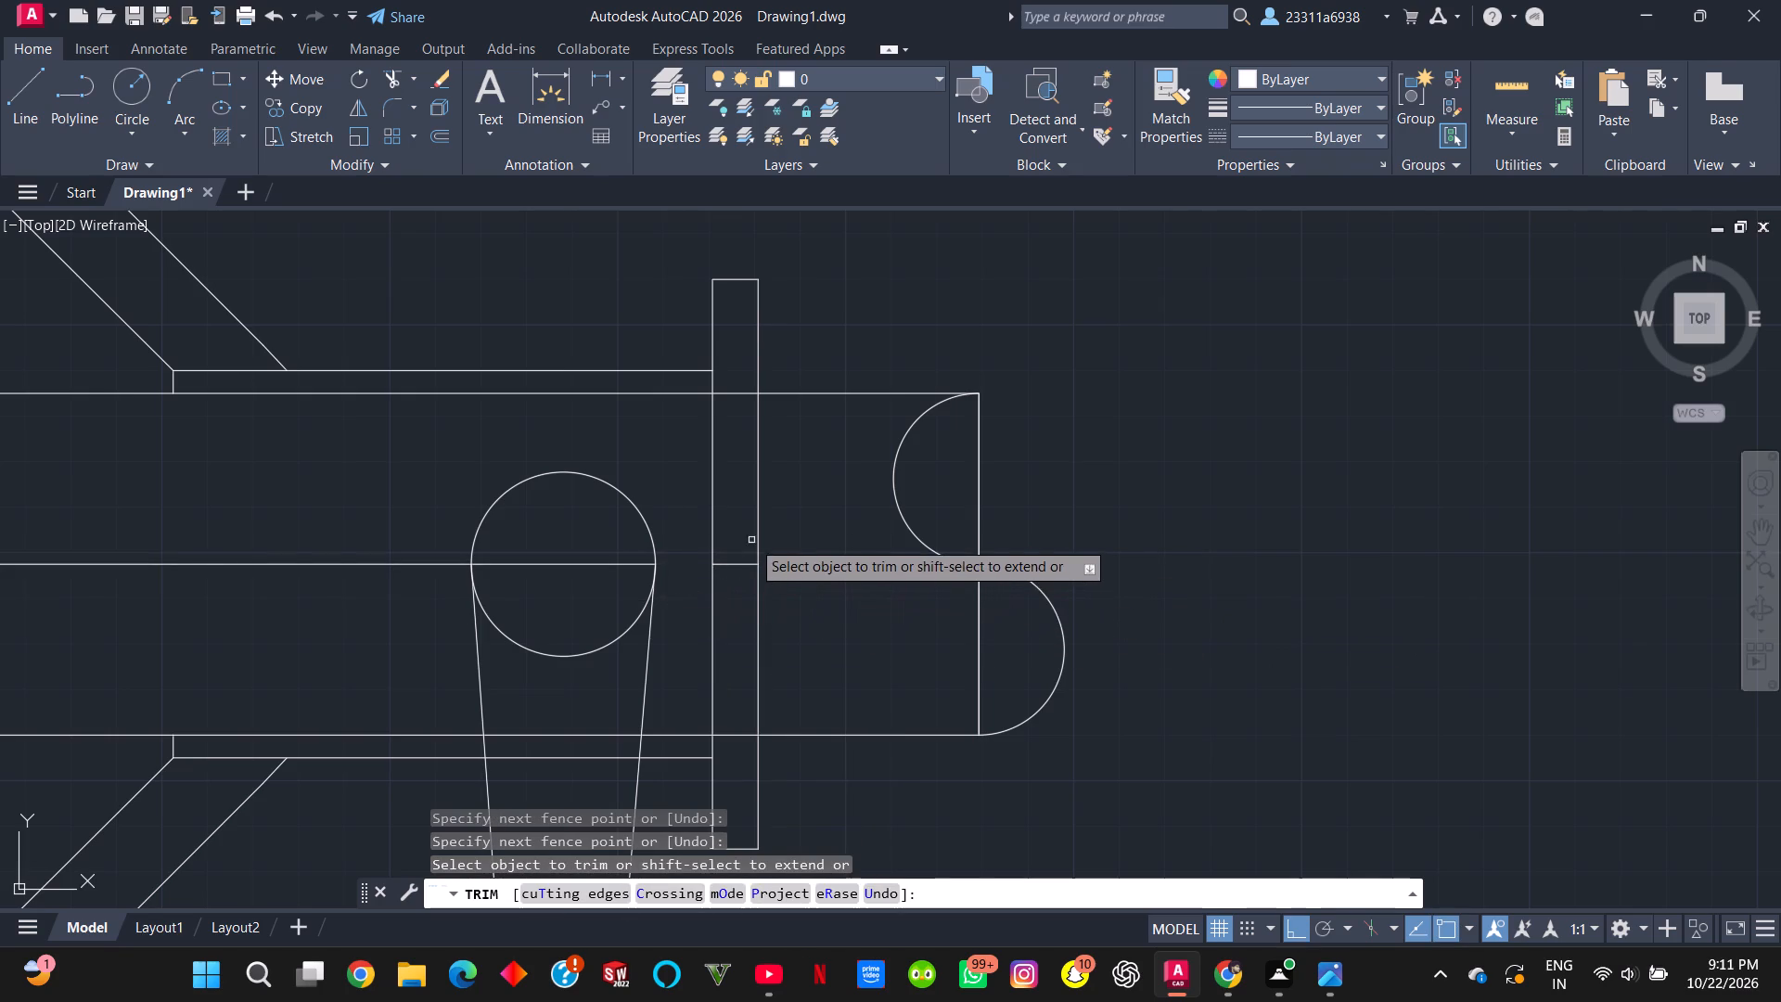
pyautogui.moveTo(744, 541); pyautogui.dragTo(742, 594)
pyautogui.moveTo(560, 536); pyautogui.dragTo(561, 584)
pyautogui.moveTo(294, 508); pyautogui.dragTo(284, 625)
# From the centre line's end on the bracket edge, draw a line 0.25 units up and horizontally across to the shaft block.
pyautogui.scroll(3, 287, 626)
pyautogui.scroll(-6, 306, 642)
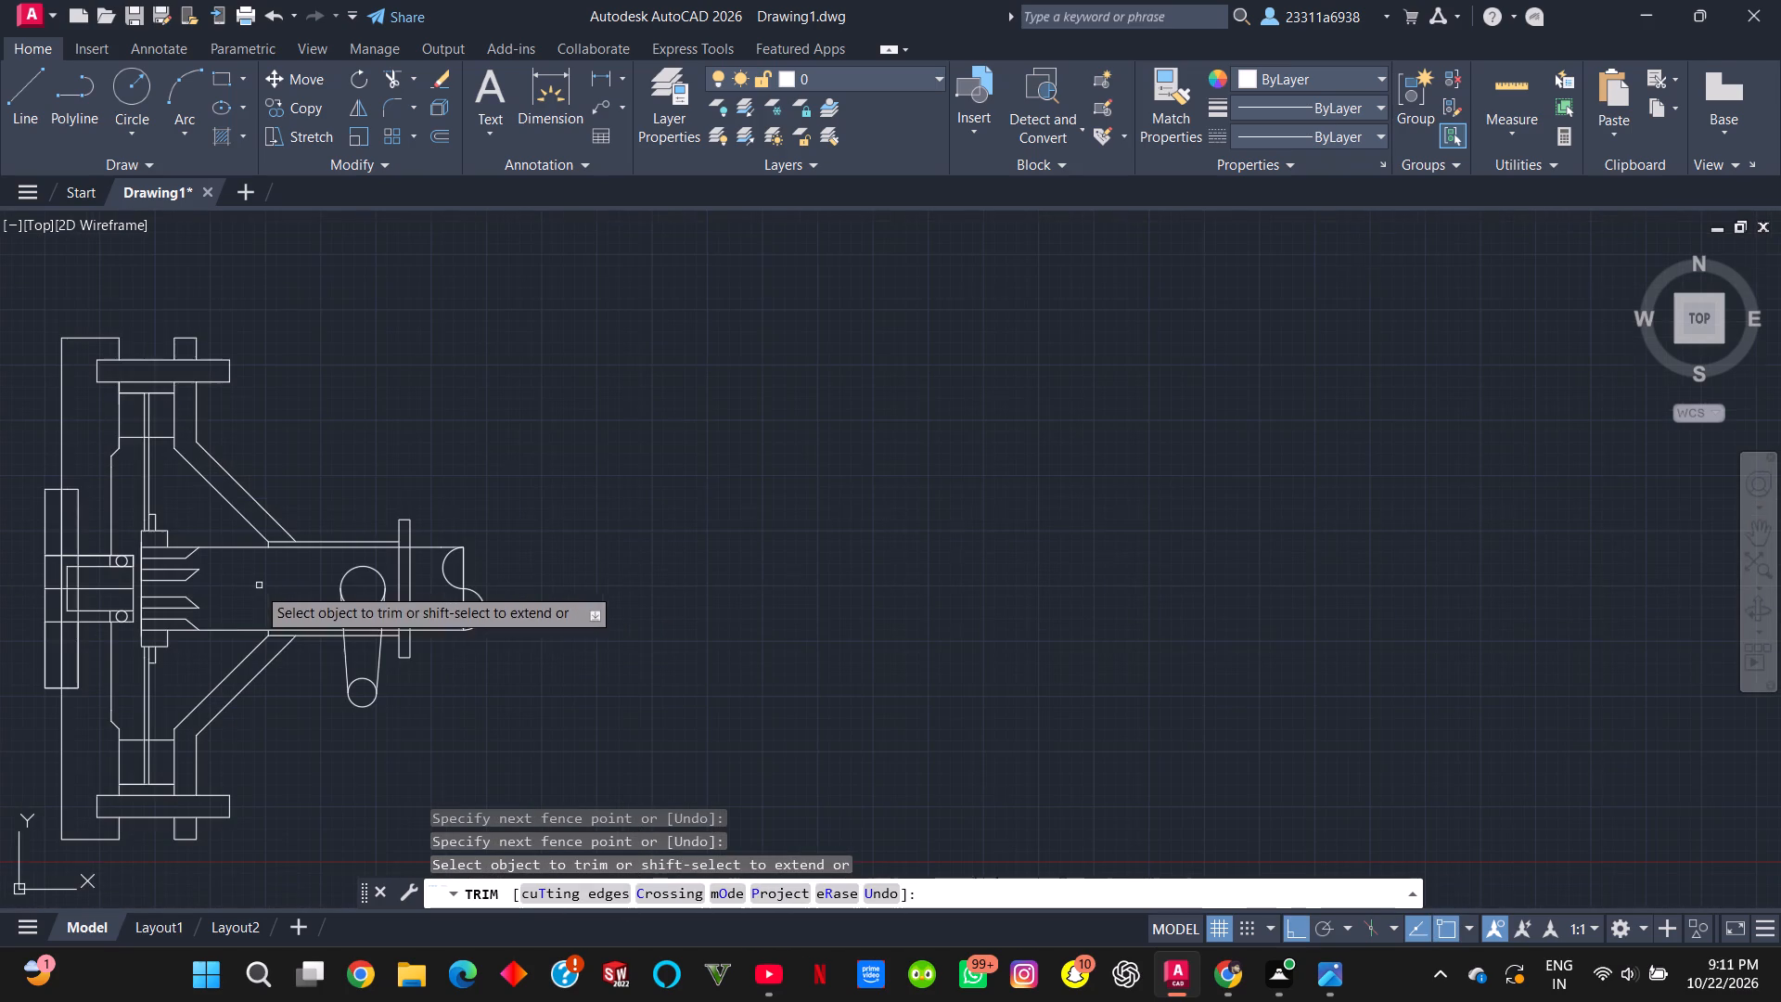
pyautogui.moveTo(264, 576); pyautogui.dragTo(555, 597, button='middle')
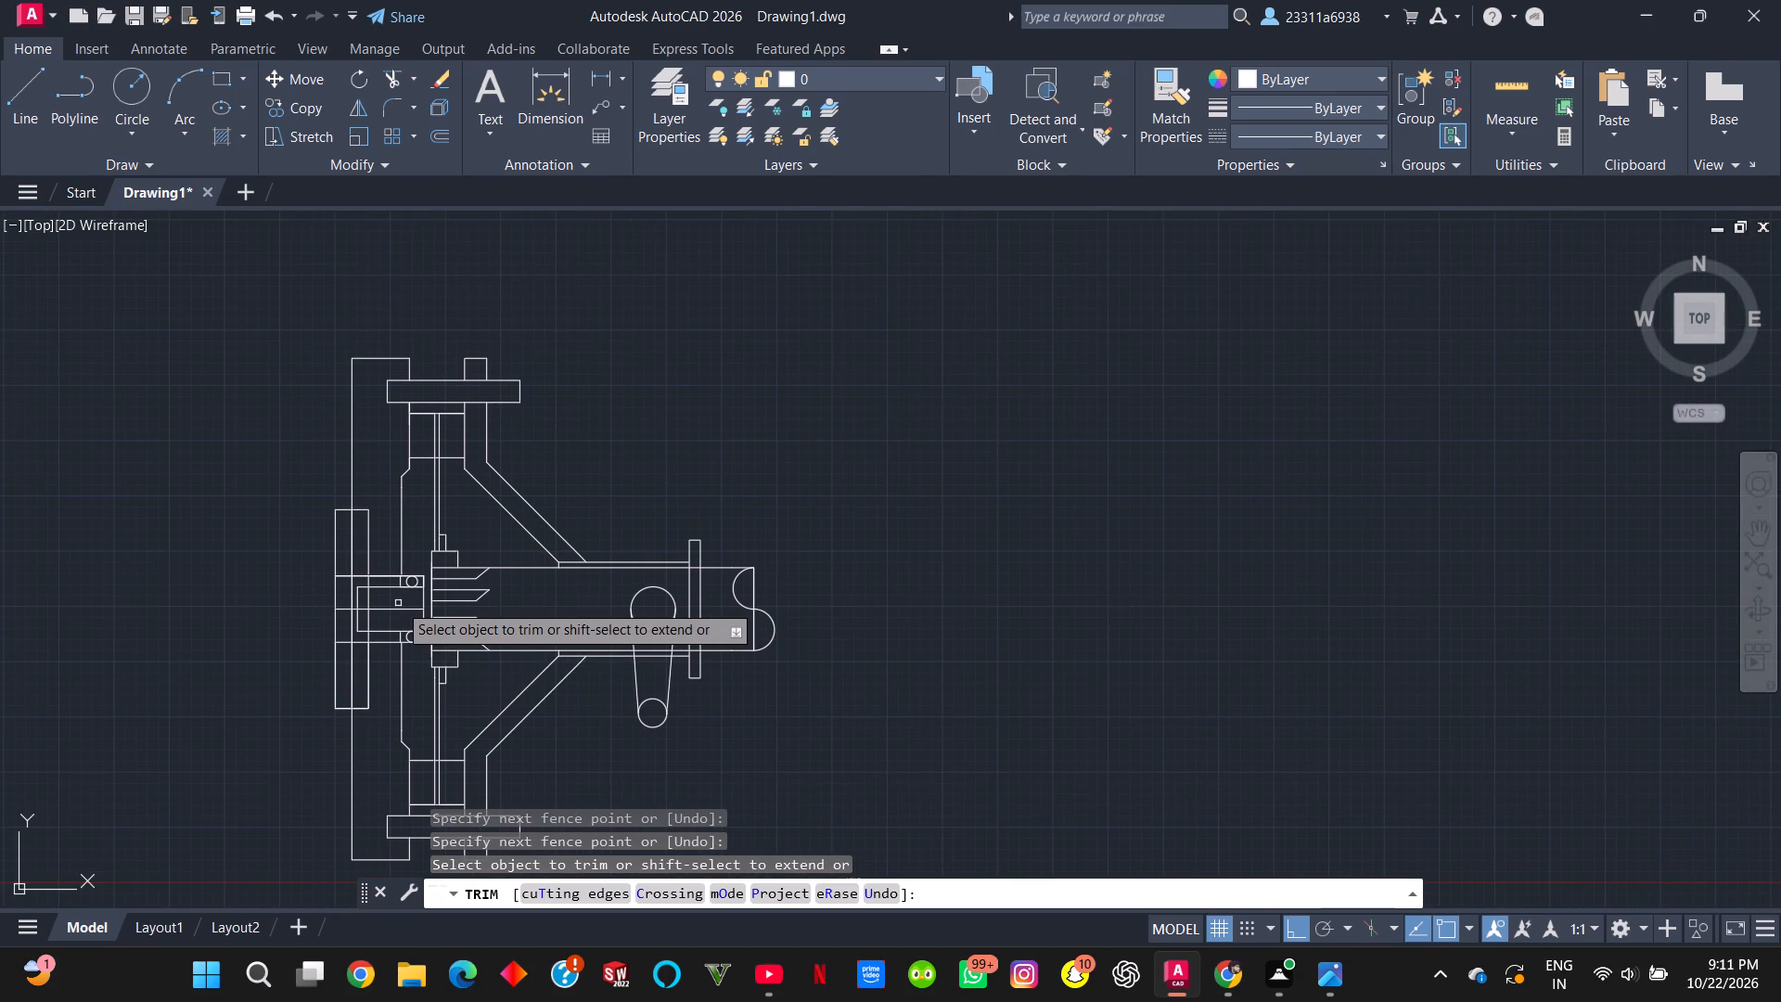
pyautogui.scroll(6, 406, 614)
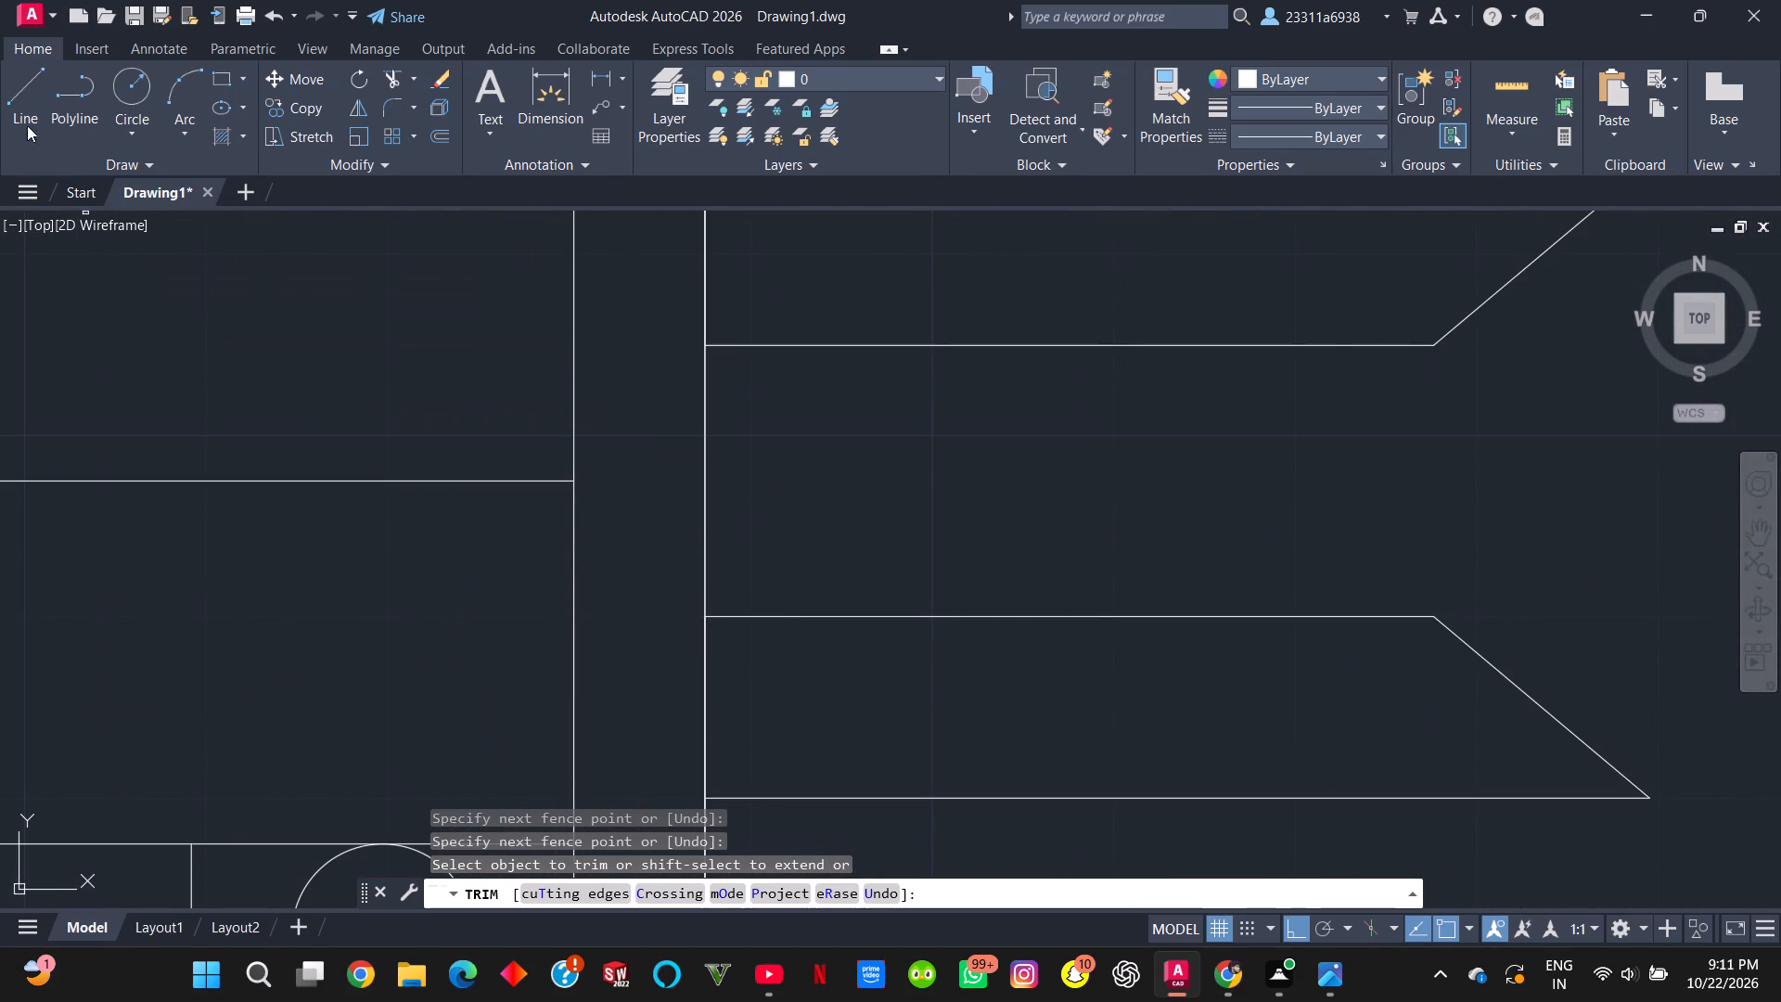
pyautogui.click(28, 108)
pyautogui.click(578, 482)
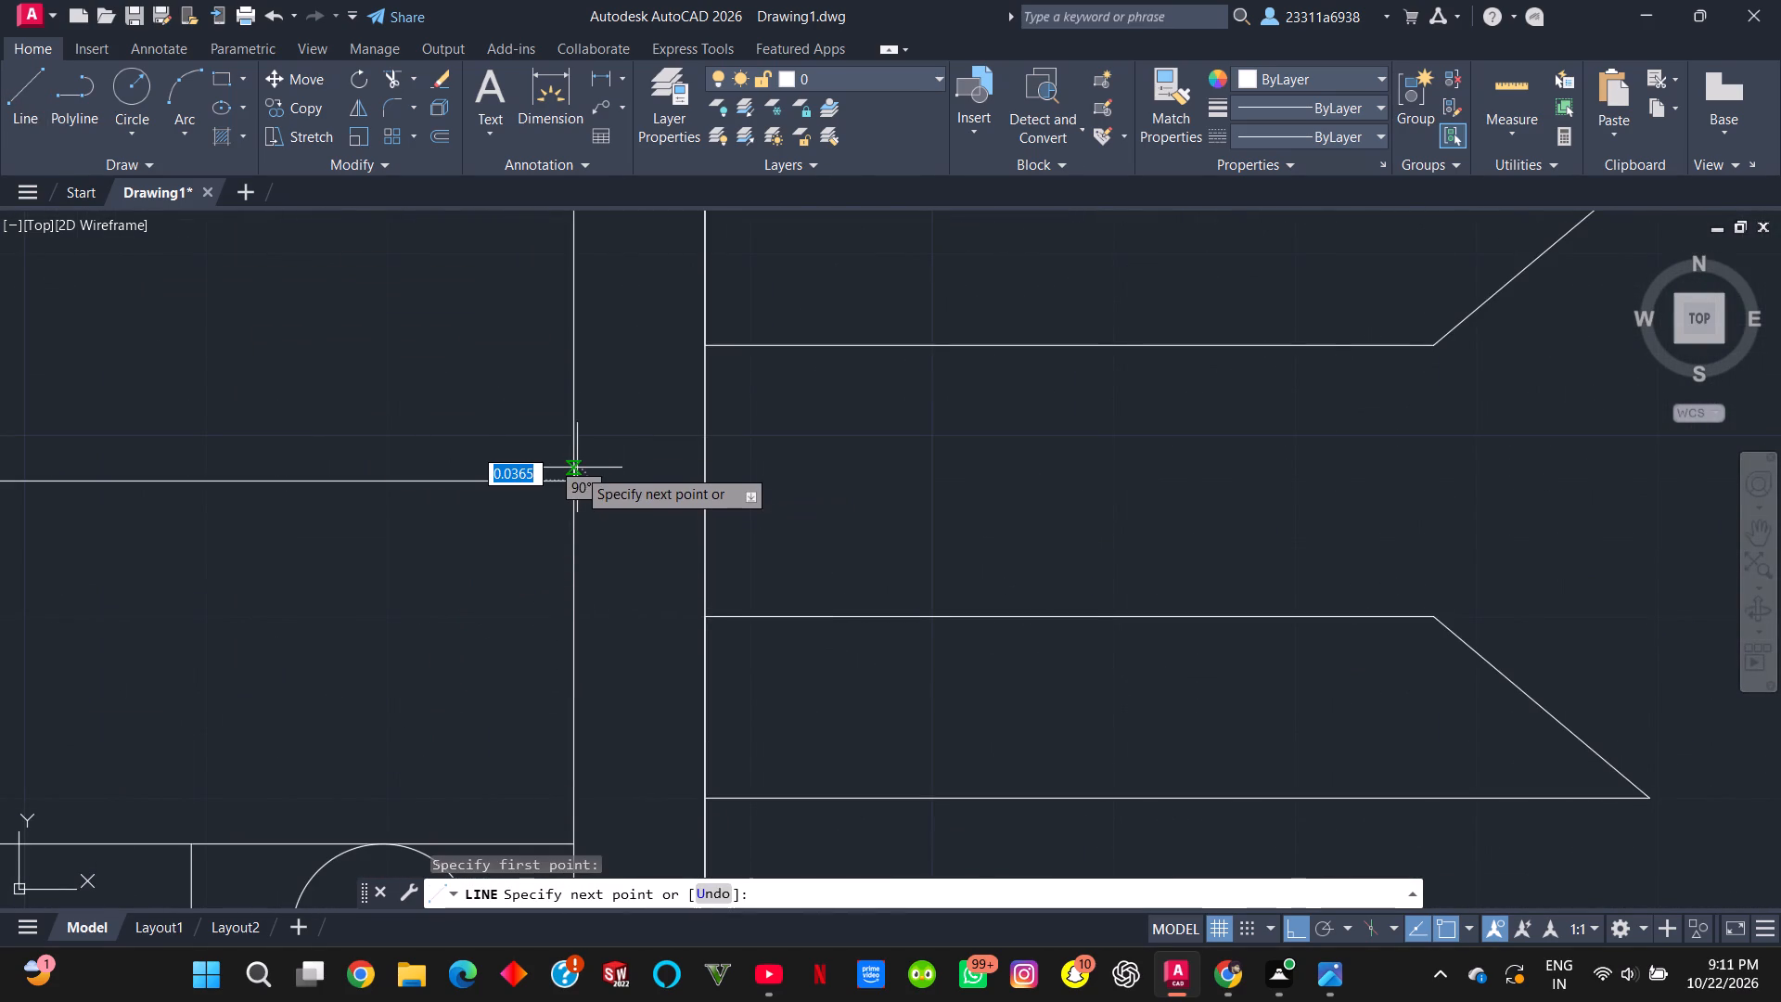
pyautogui.write('0.25')
pyautogui.press('Return')
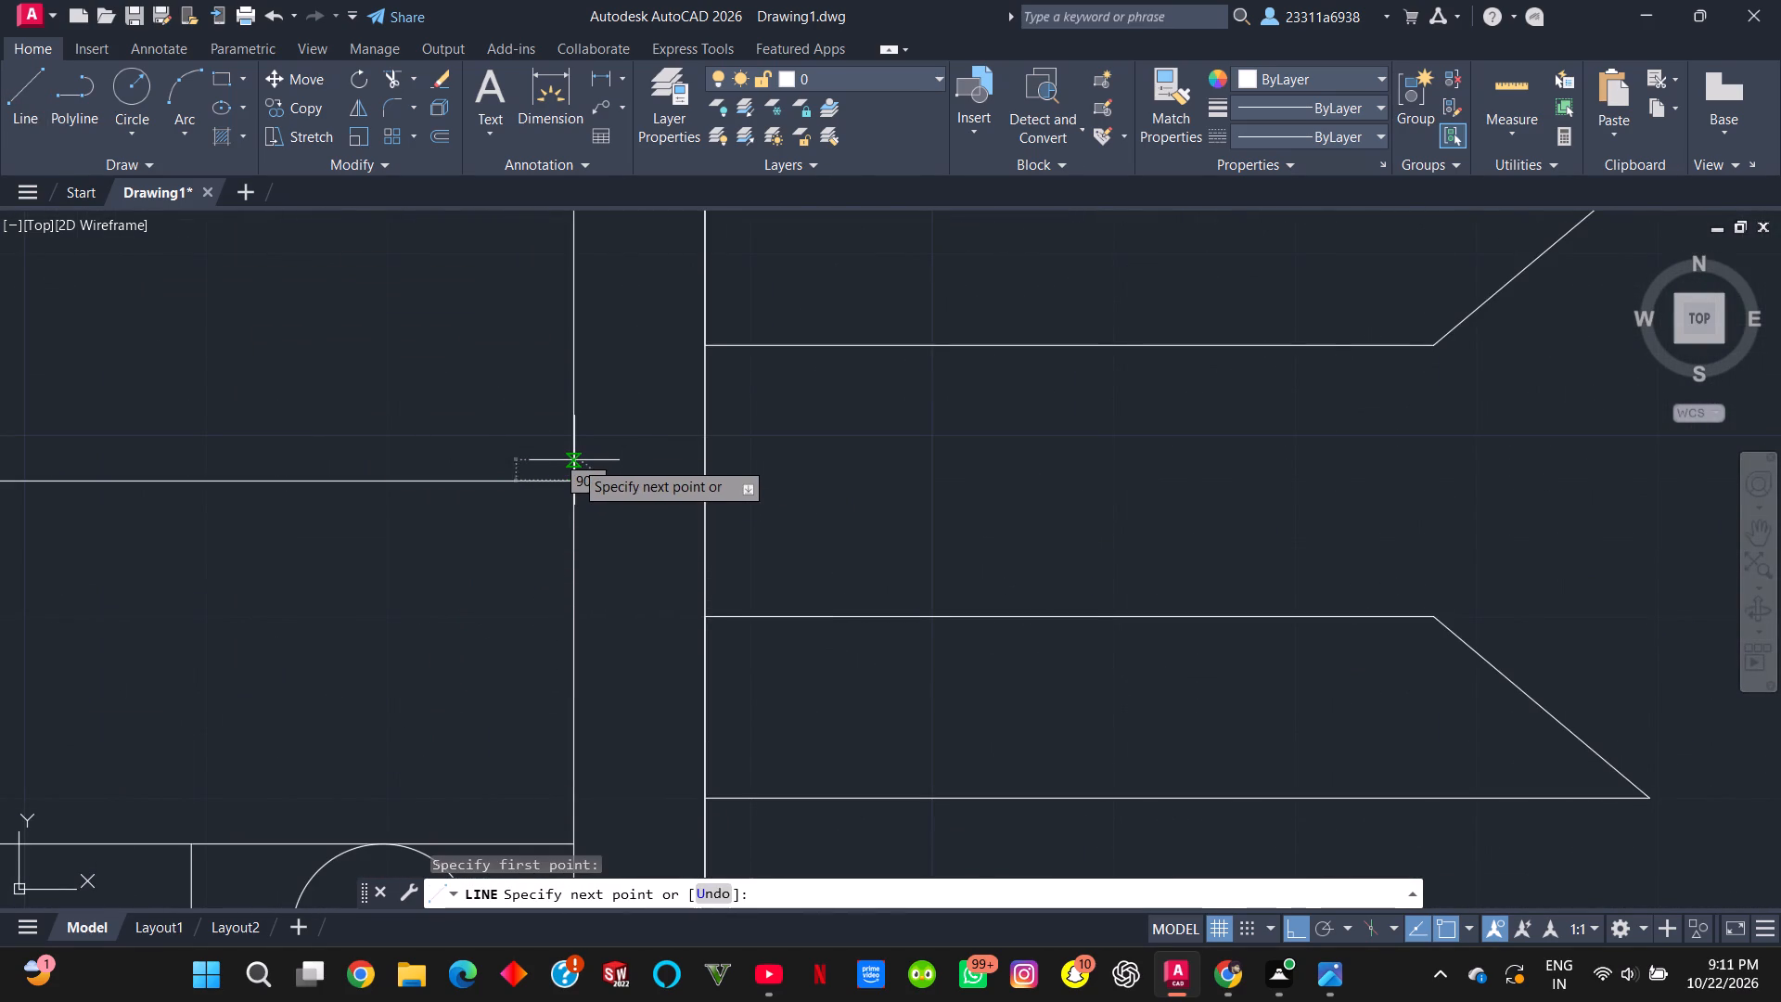
pyautogui.click(705, 393)
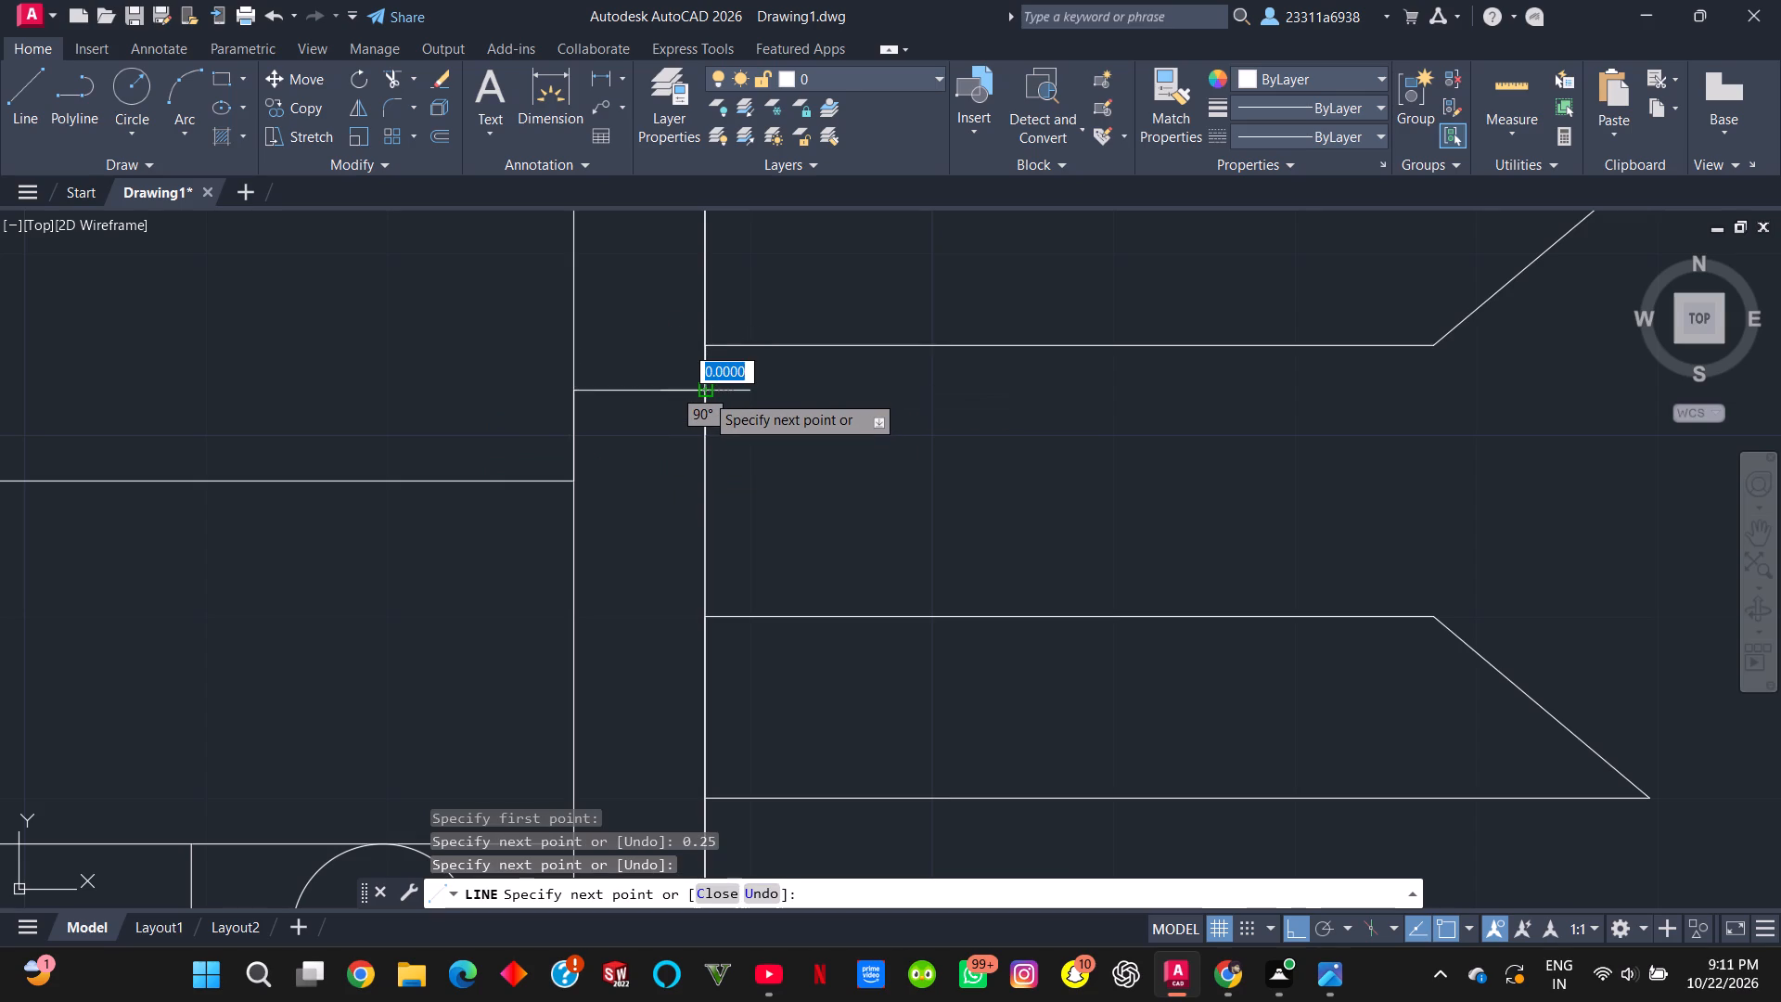
pyautogui.press('Escape')
# From the same centre point, draw a line 0.25 units down and horizontally across to the shaft block.
pyautogui.click(34, 84)
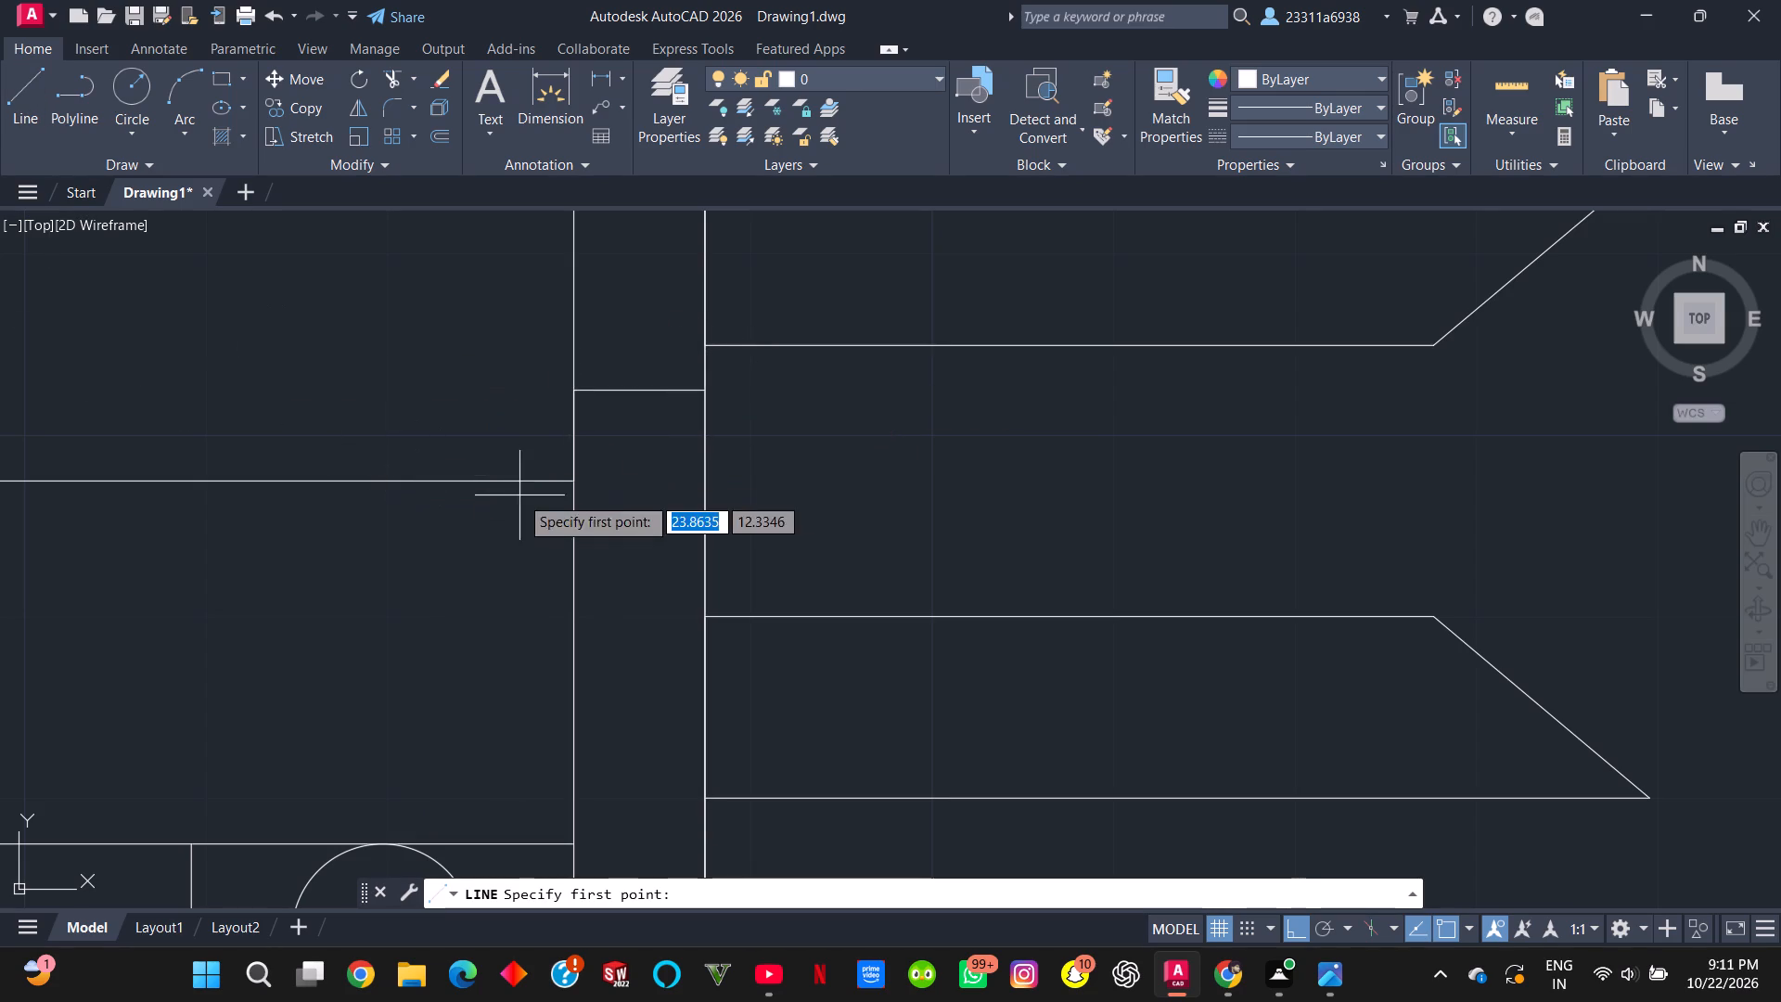
pyautogui.click(578, 477)
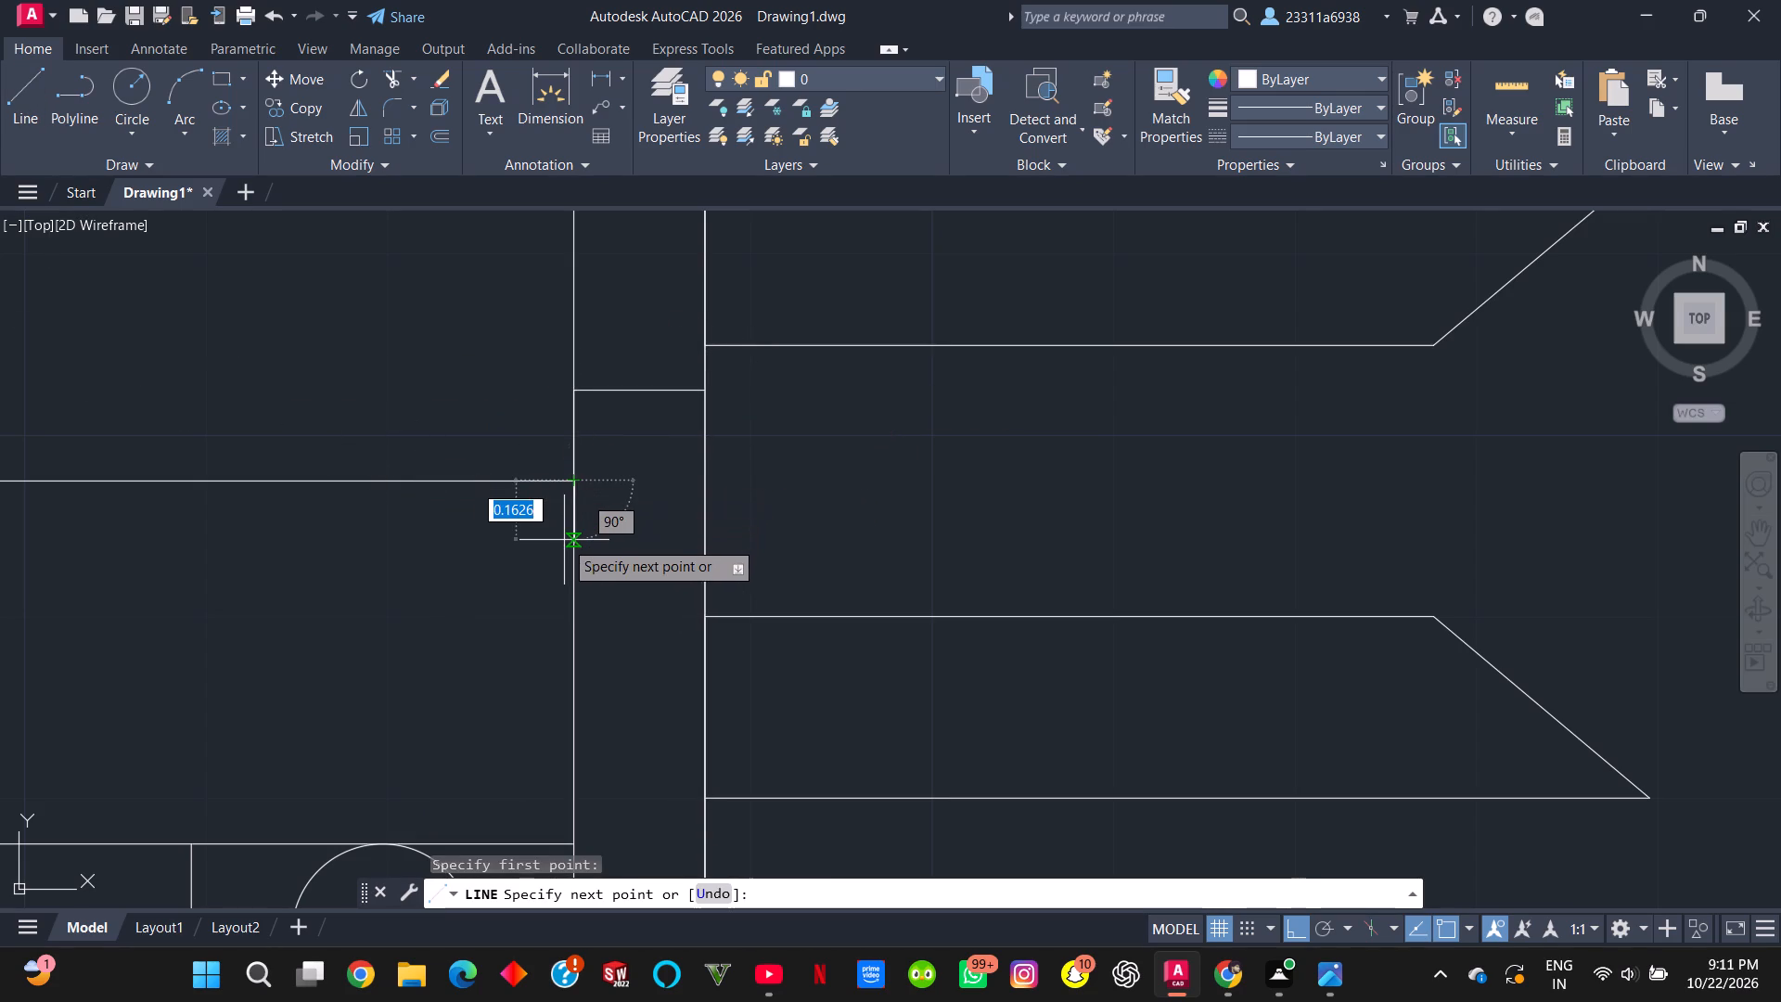
pyautogui.write('0.25')
pyautogui.press('Return')
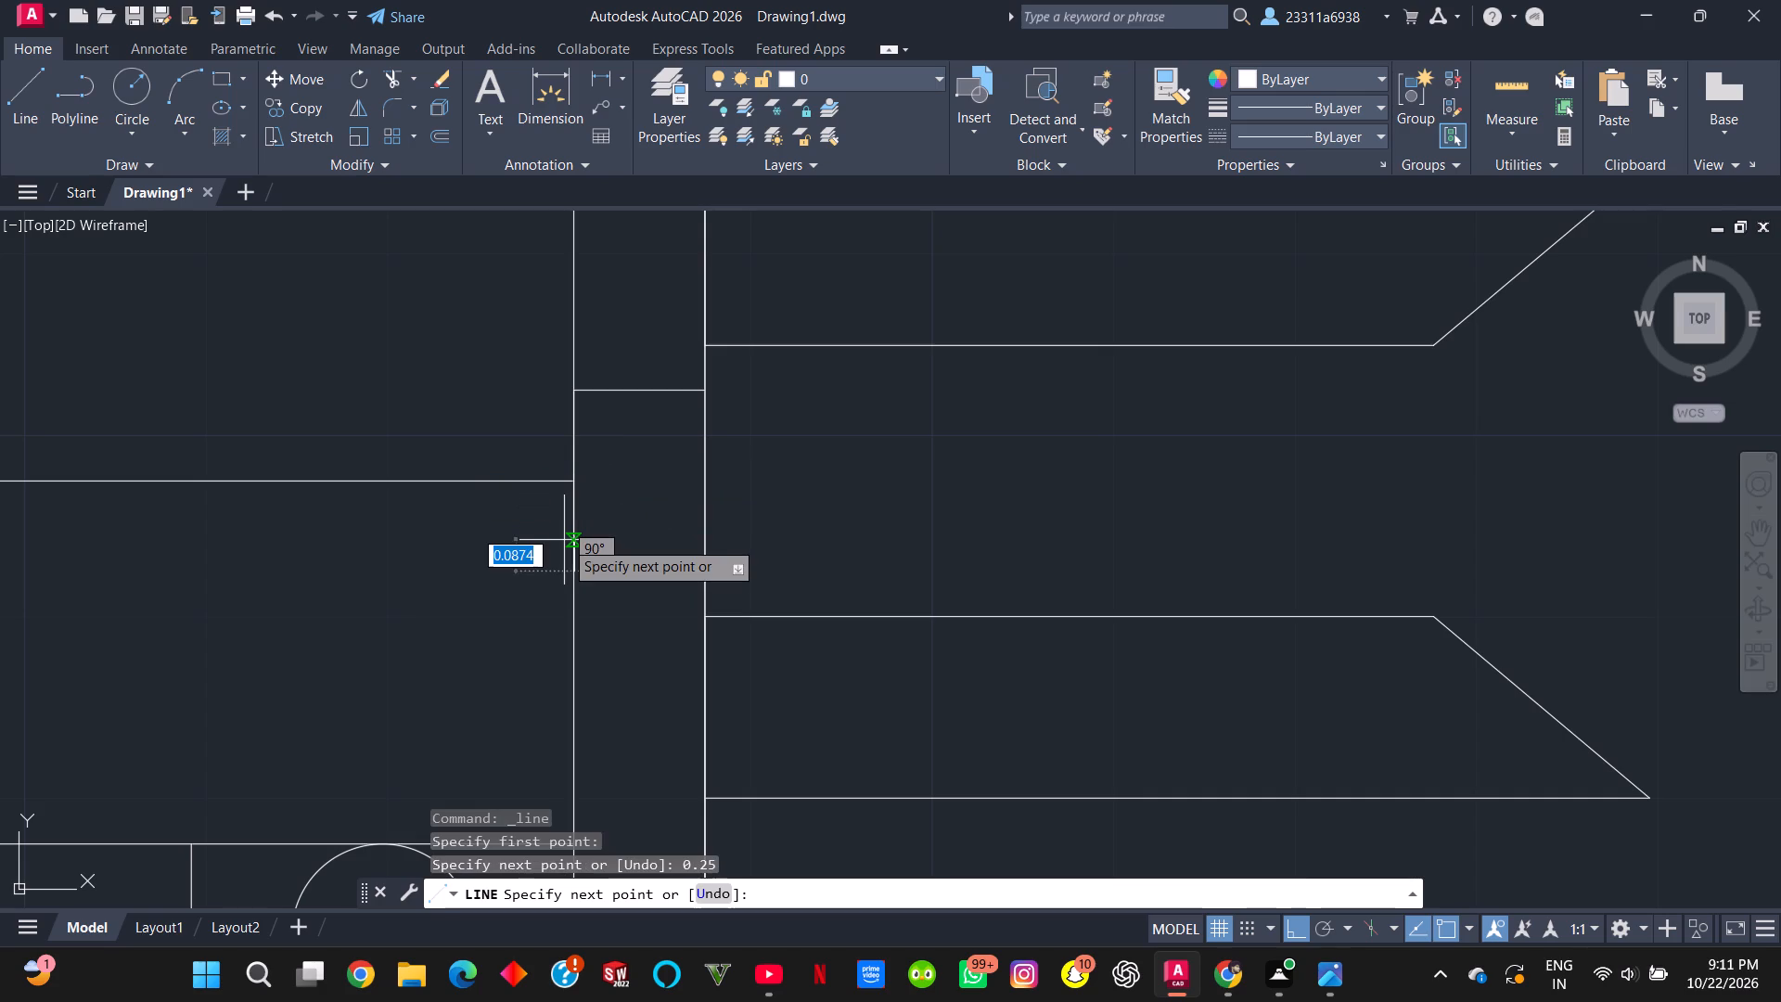
pyautogui.click(709, 566)
pyautogui.press('Escape')
# Trim away the remaining centre line segments inside the bracket and the tall narrow block beside it.
pyautogui.scroll(-4, 509, 564)
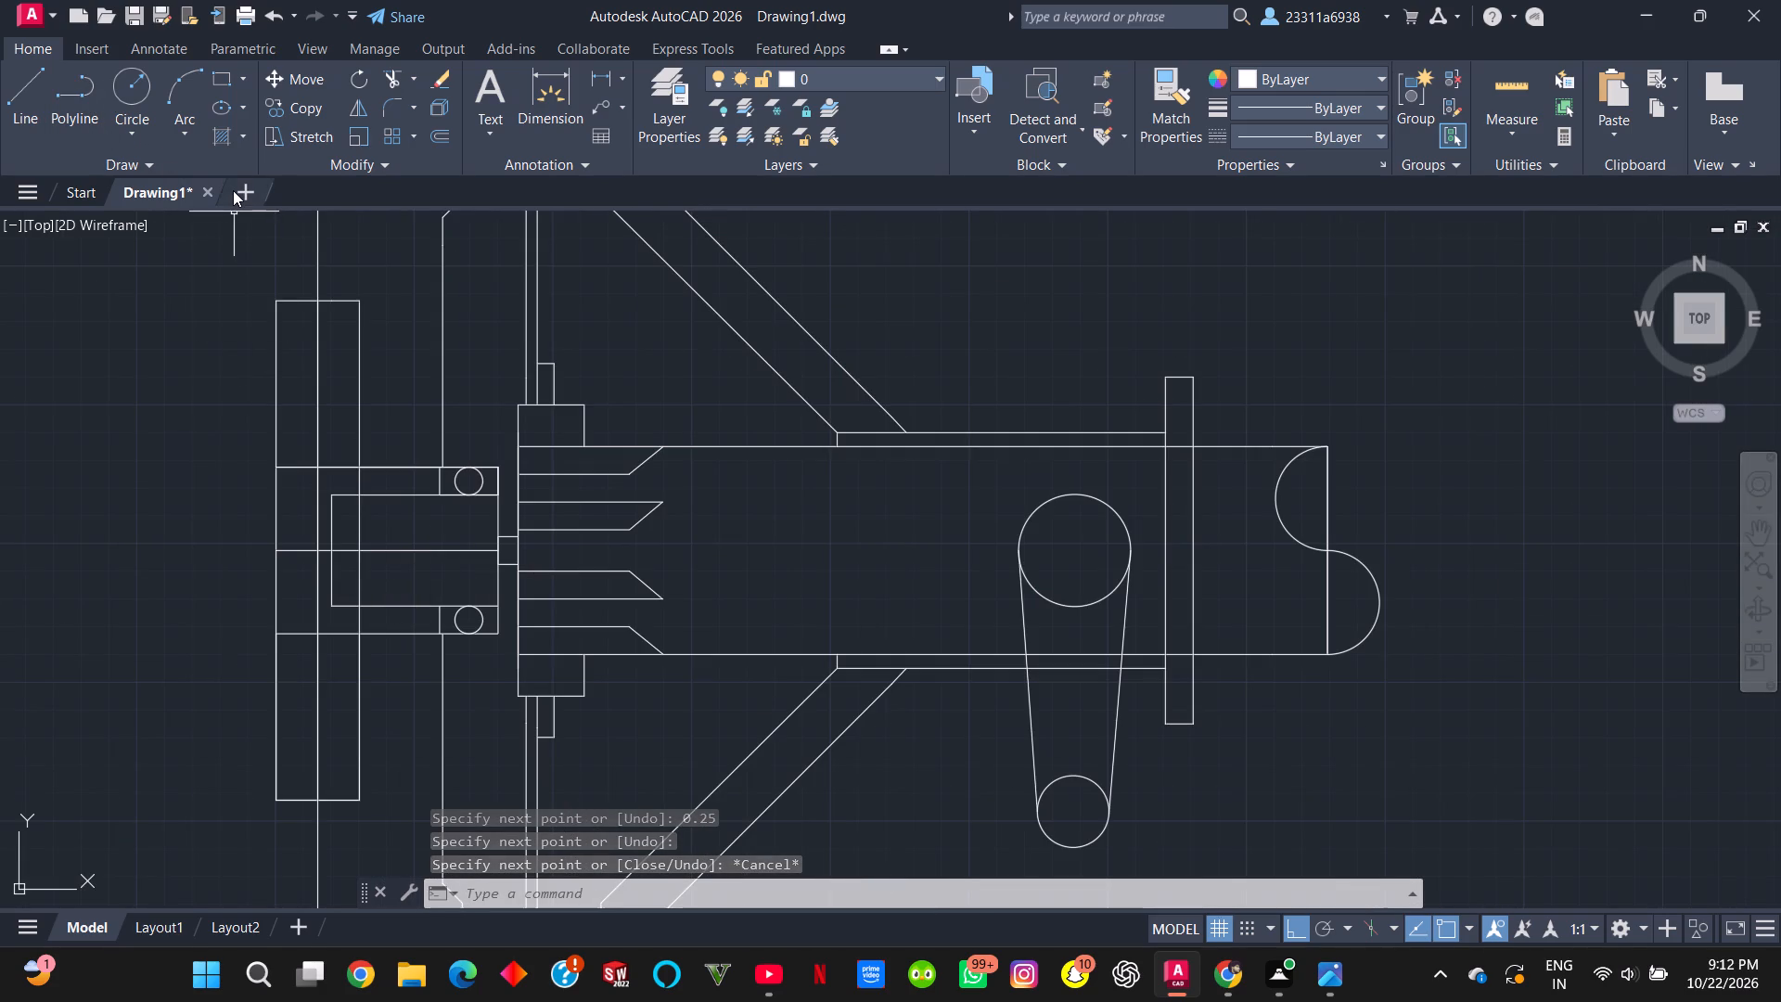
pyautogui.write('tr')
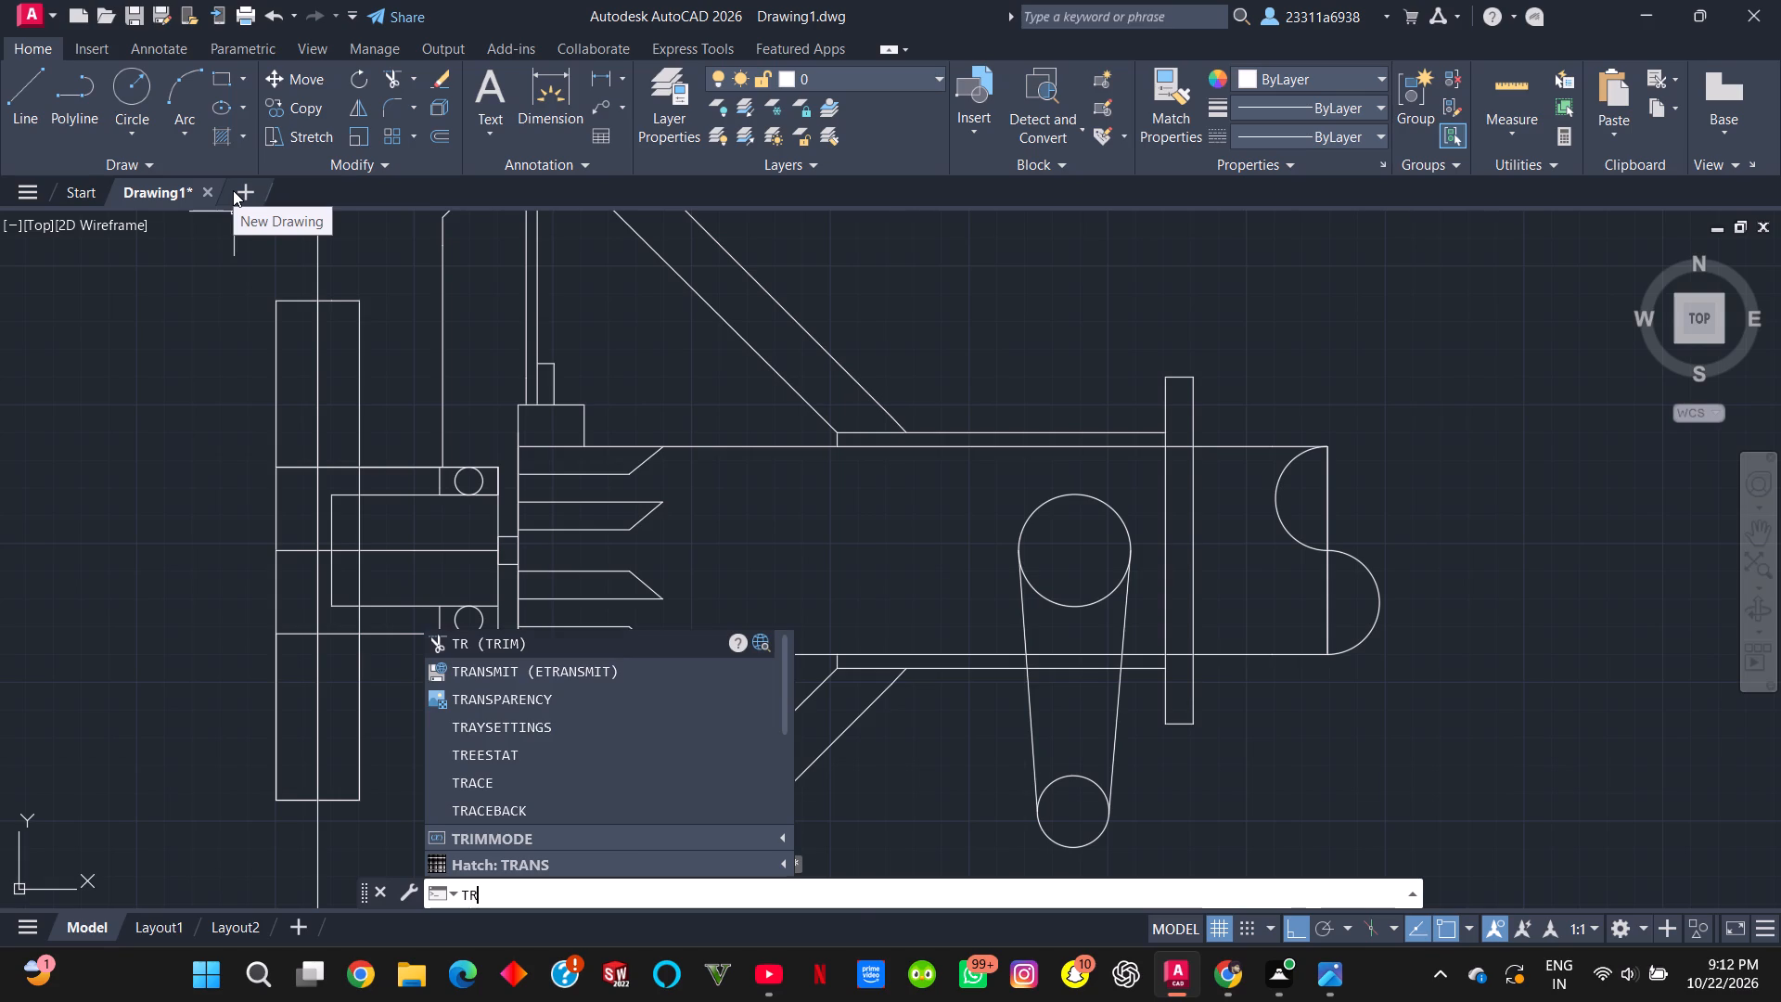
pyautogui.press('Return')
pyautogui.moveTo(404, 534); pyautogui.dragTo(400, 576)
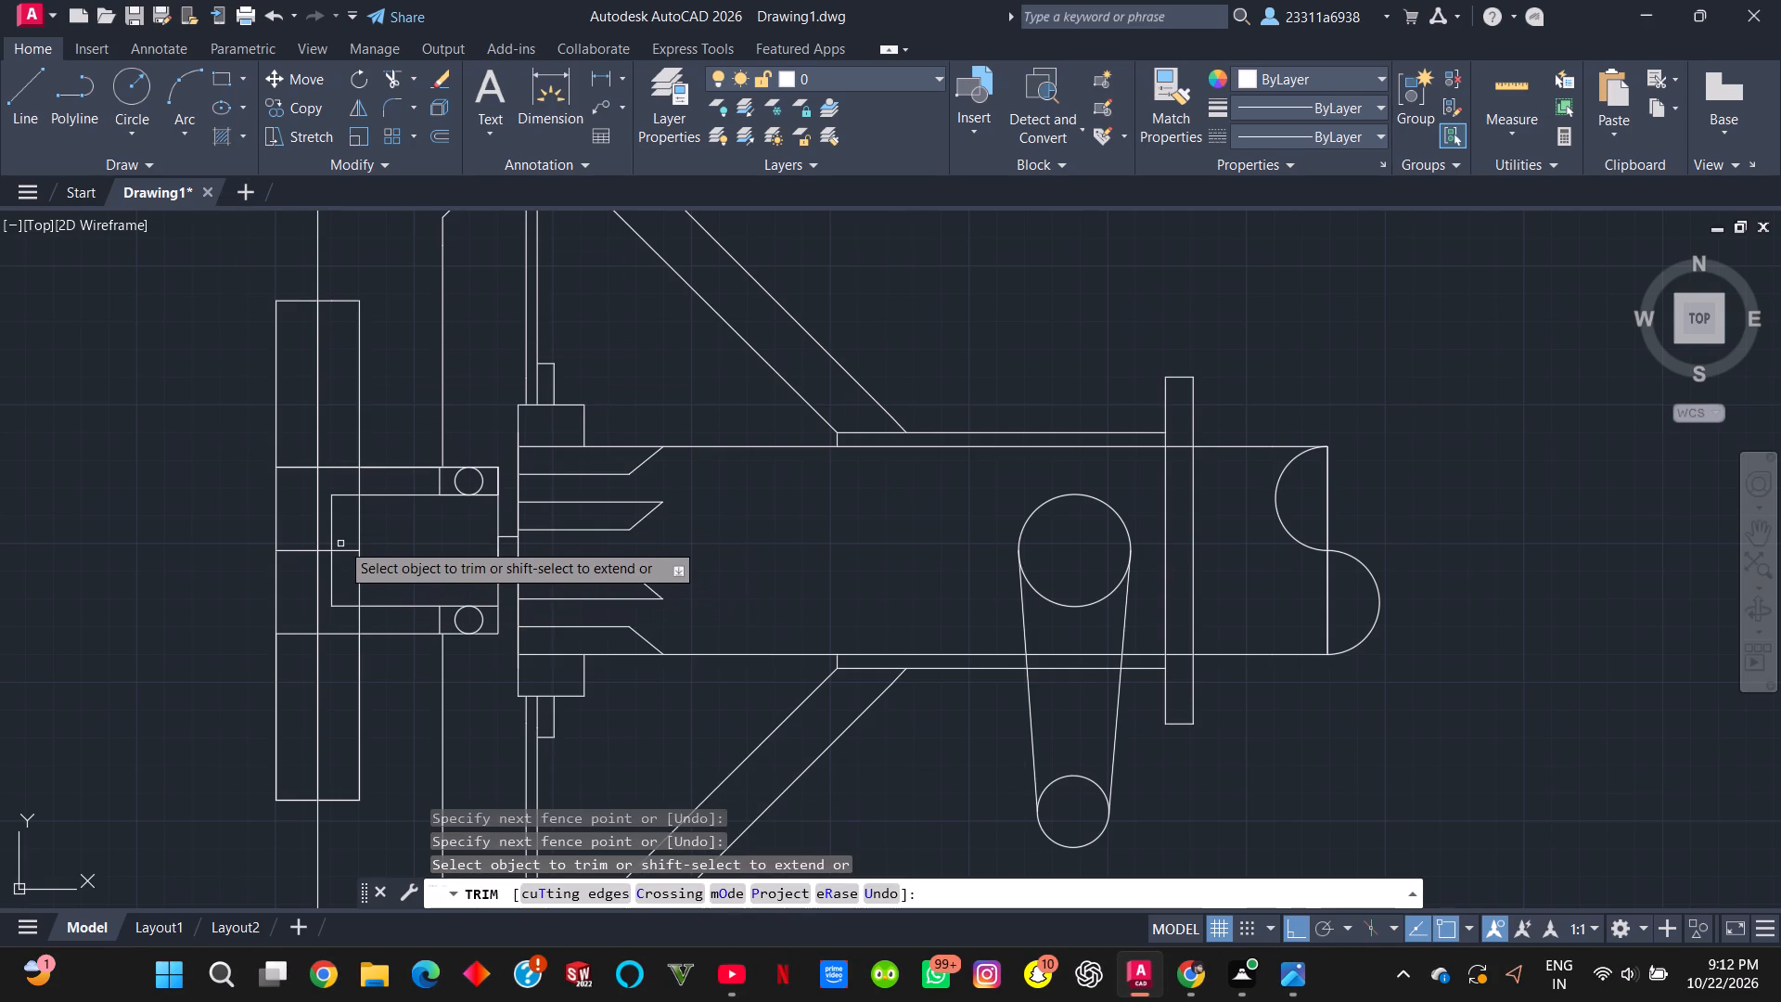
pyautogui.moveTo(346, 538); pyautogui.dragTo(348, 584)
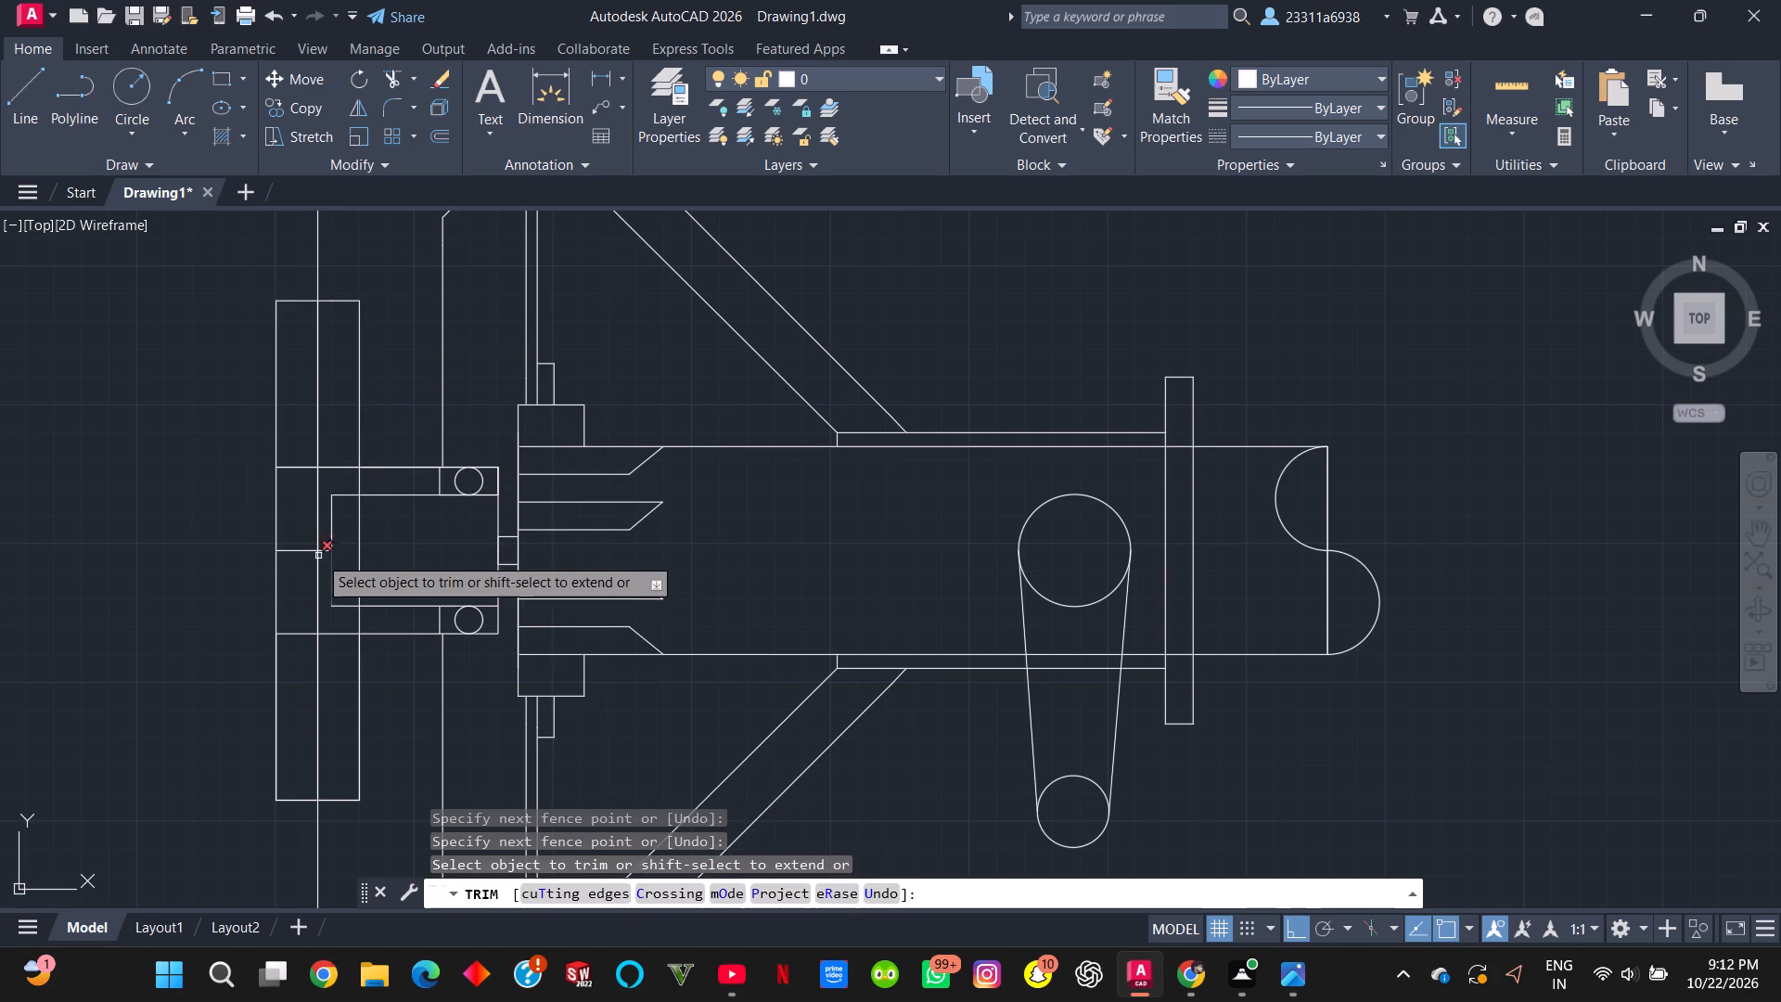
pyautogui.moveTo(327, 542); pyautogui.dragTo(327, 570)
pyautogui.moveTo(292, 532); pyautogui.dragTo(290, 585)
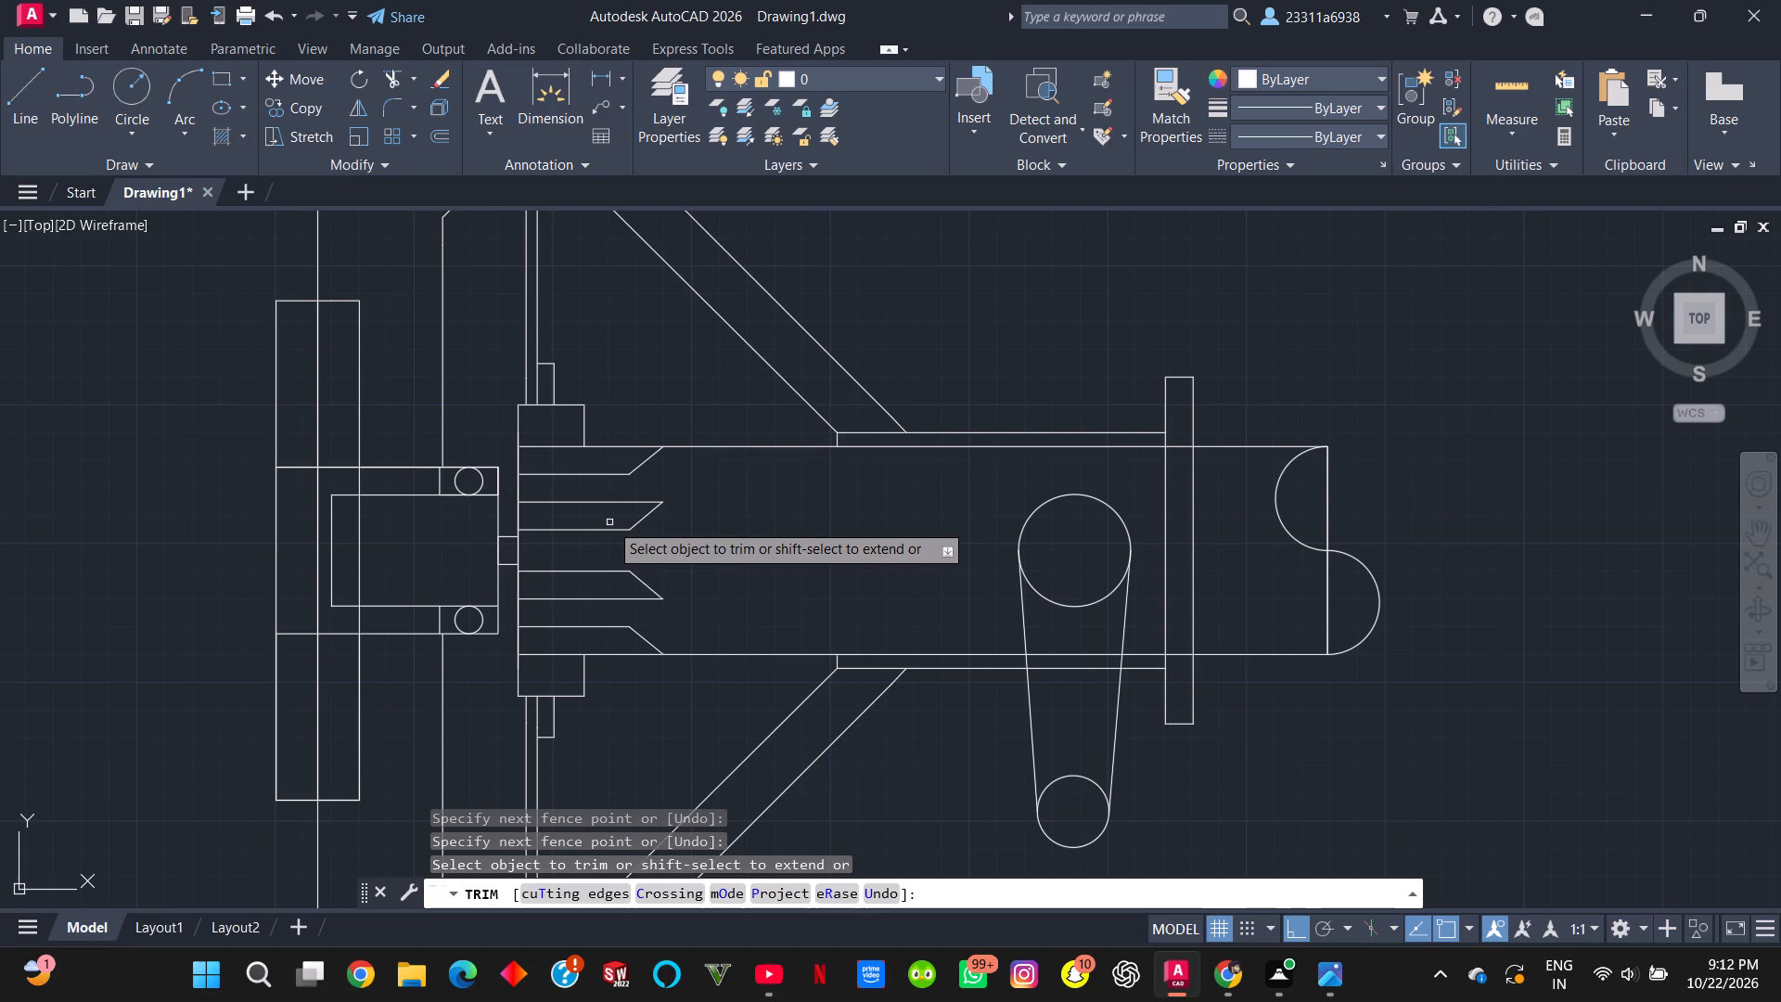
pyautogui.scroll(-2, 635, 505)
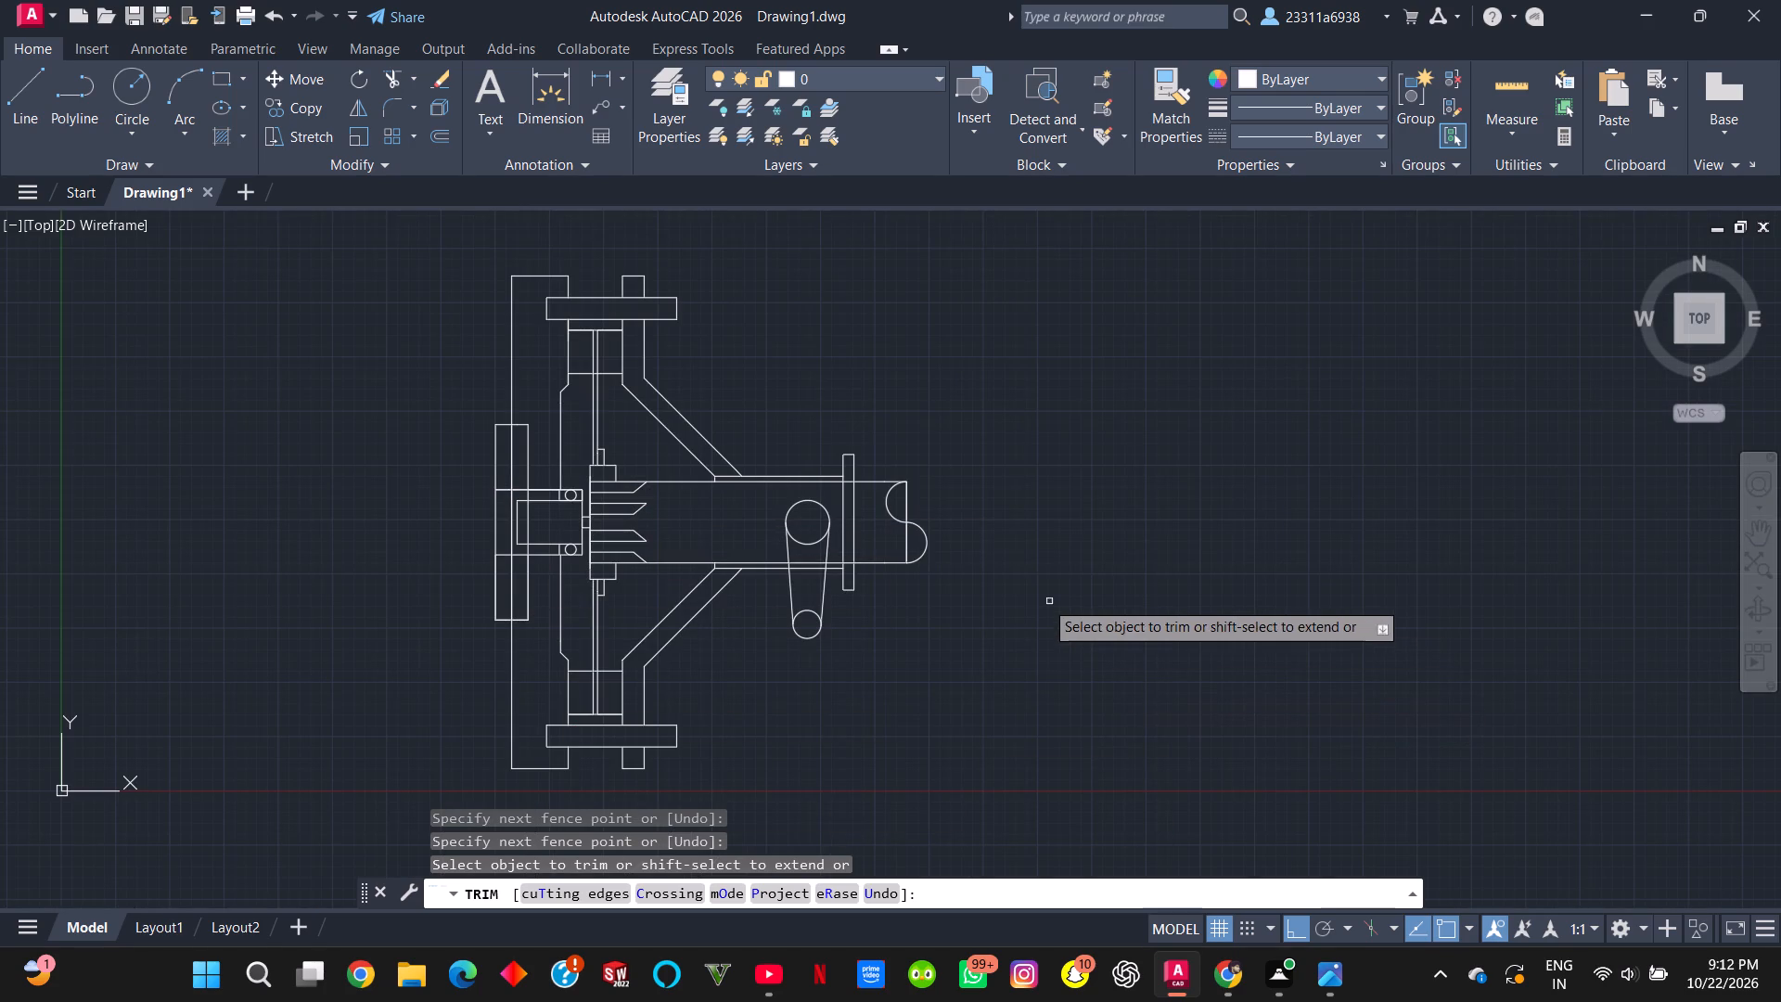
pyautogui.press('Escape')
pyautogui.scroll(1, 924, 478)
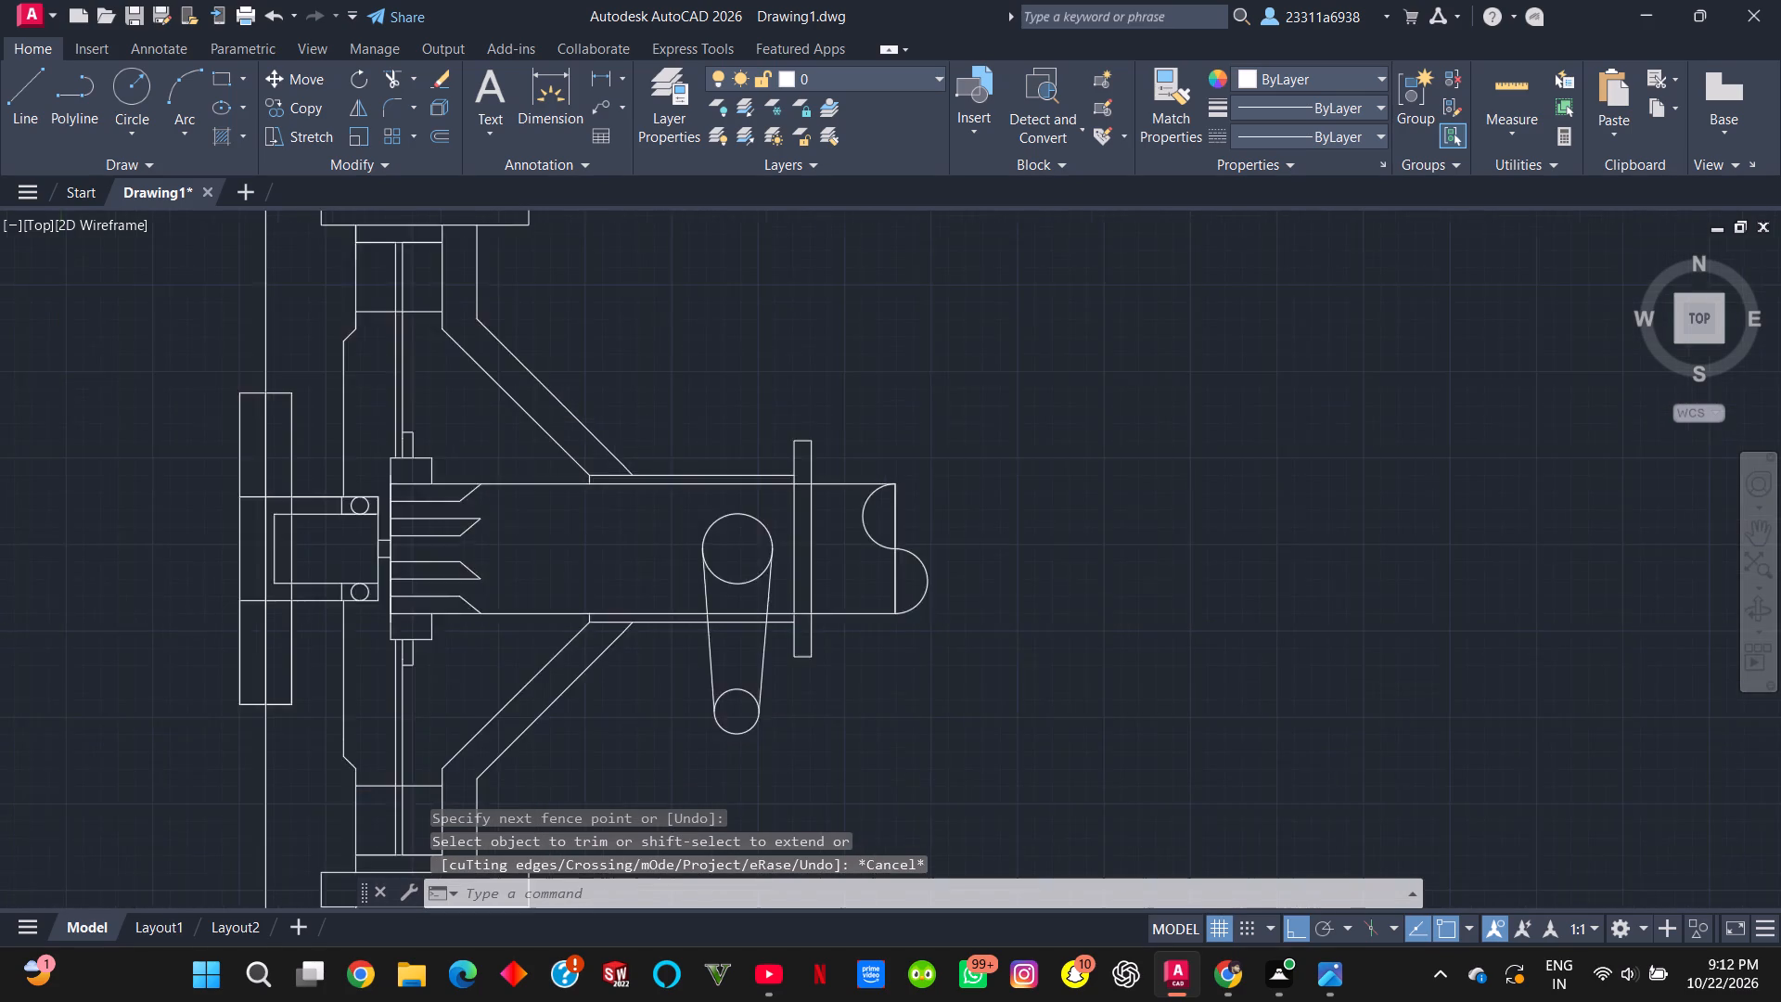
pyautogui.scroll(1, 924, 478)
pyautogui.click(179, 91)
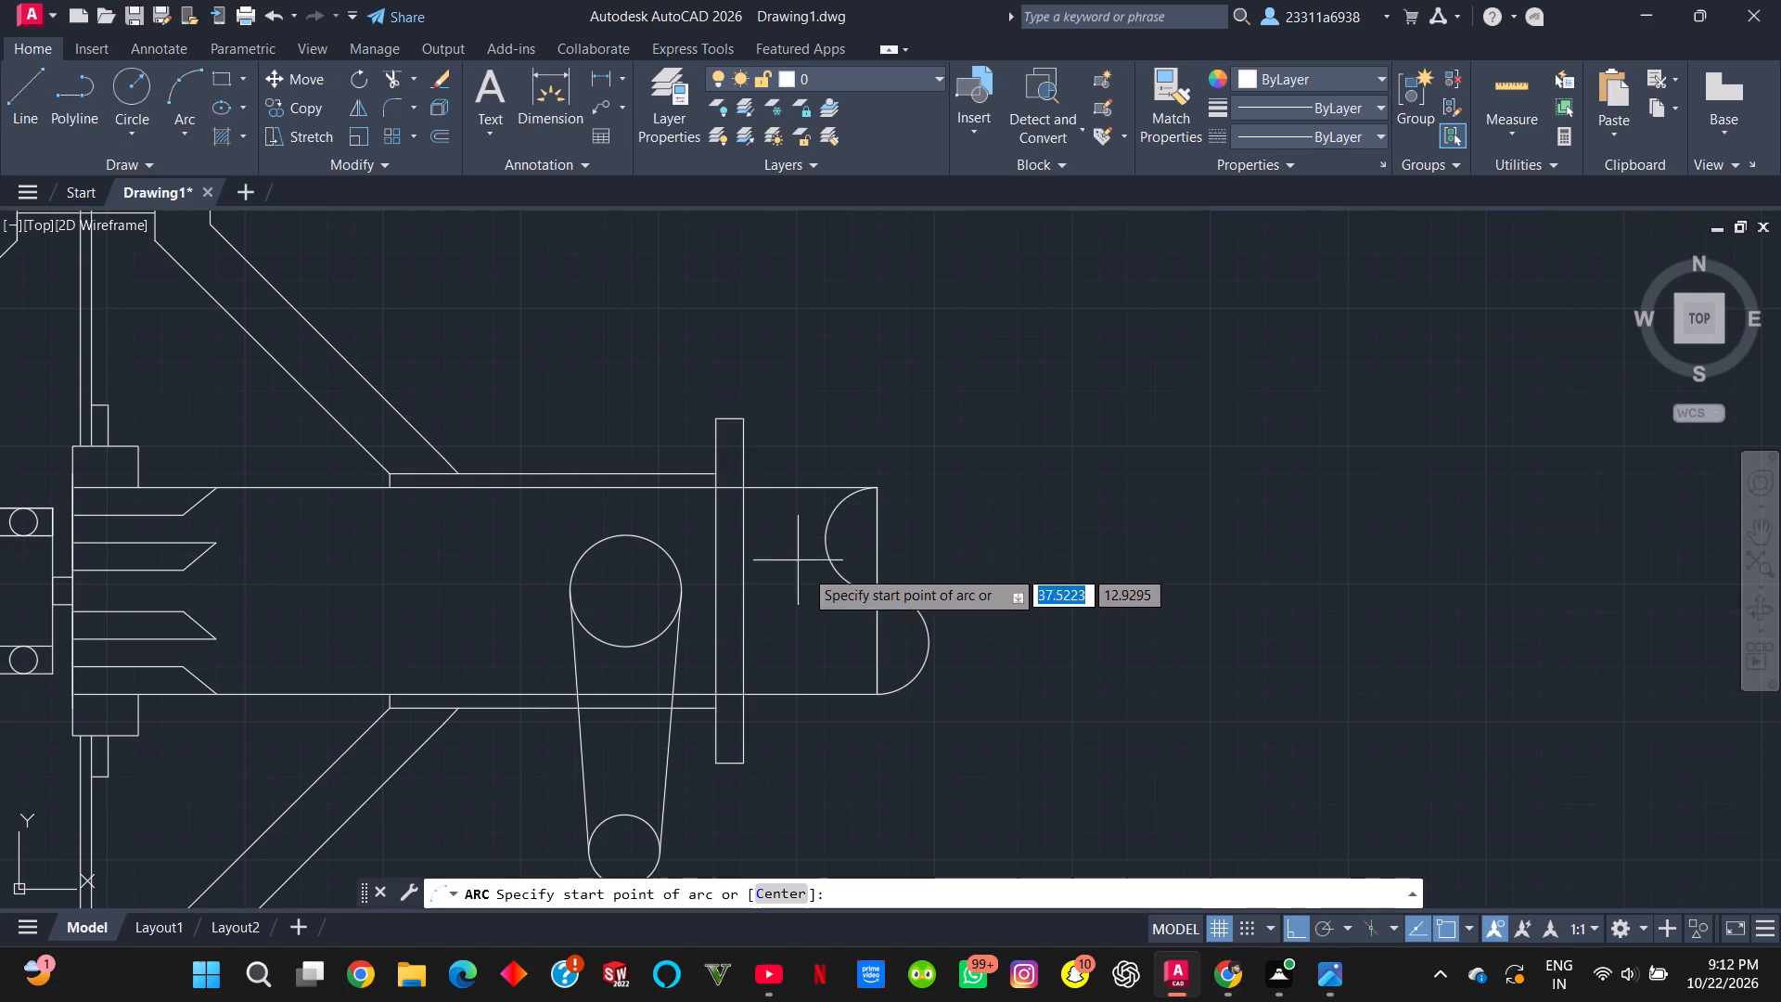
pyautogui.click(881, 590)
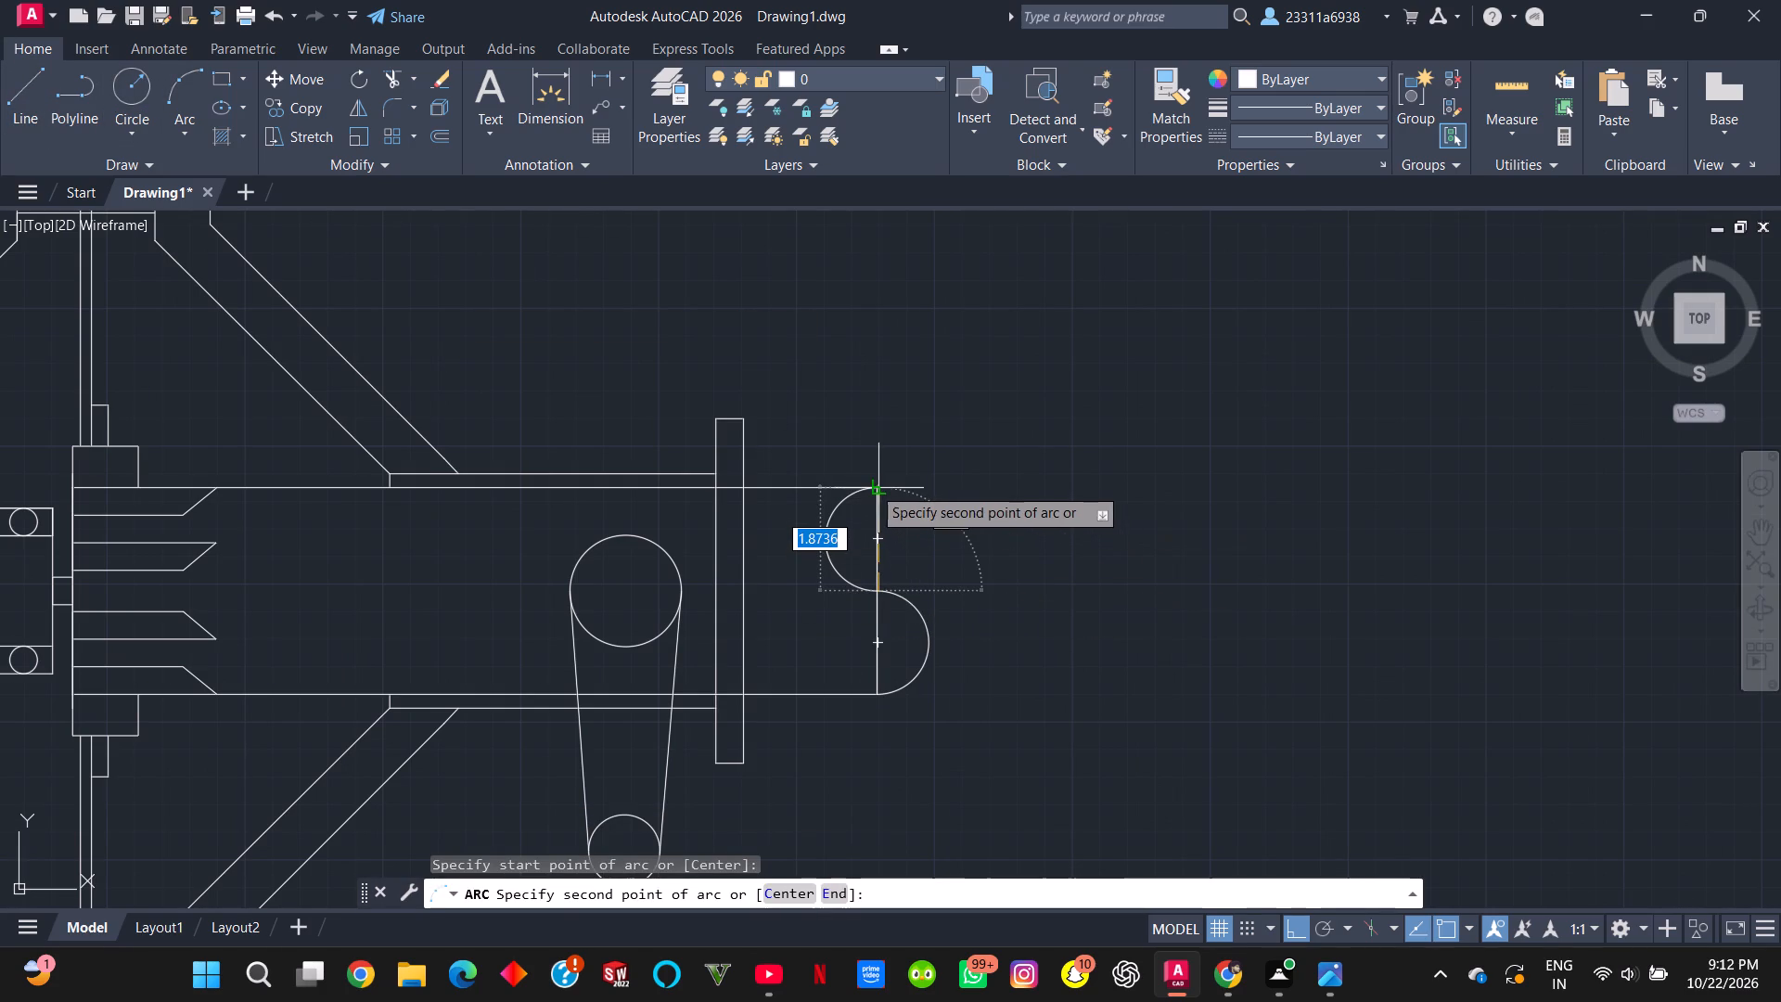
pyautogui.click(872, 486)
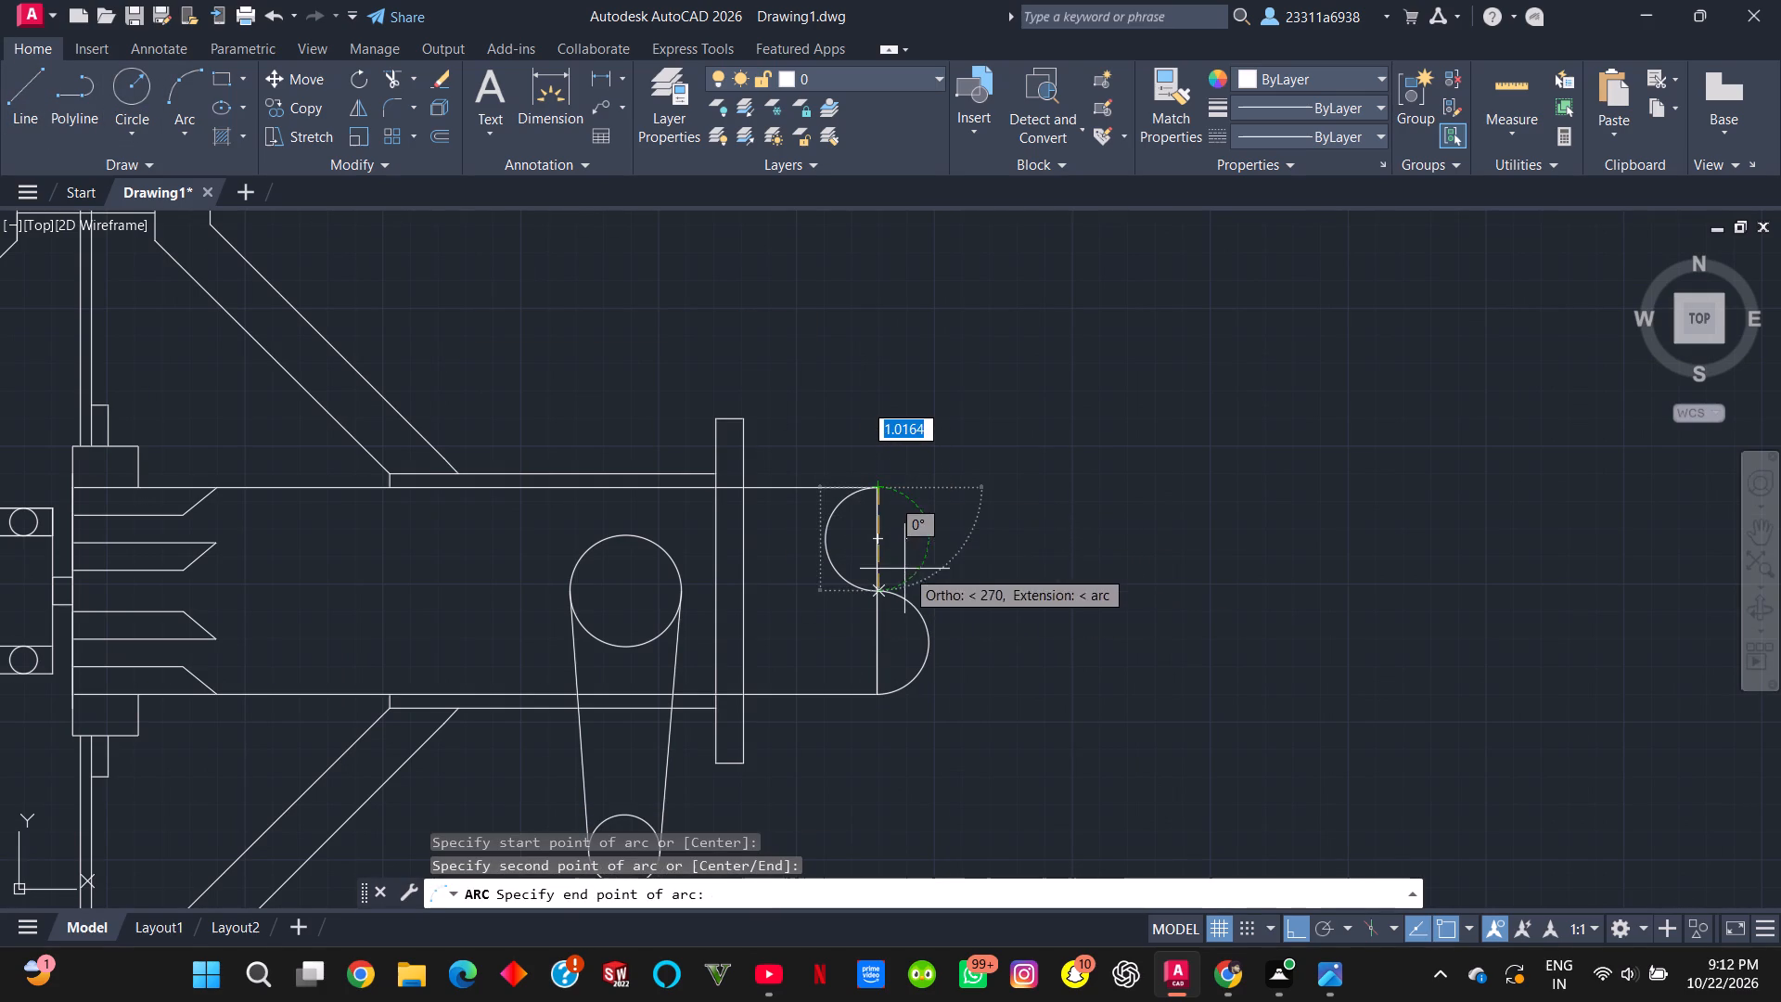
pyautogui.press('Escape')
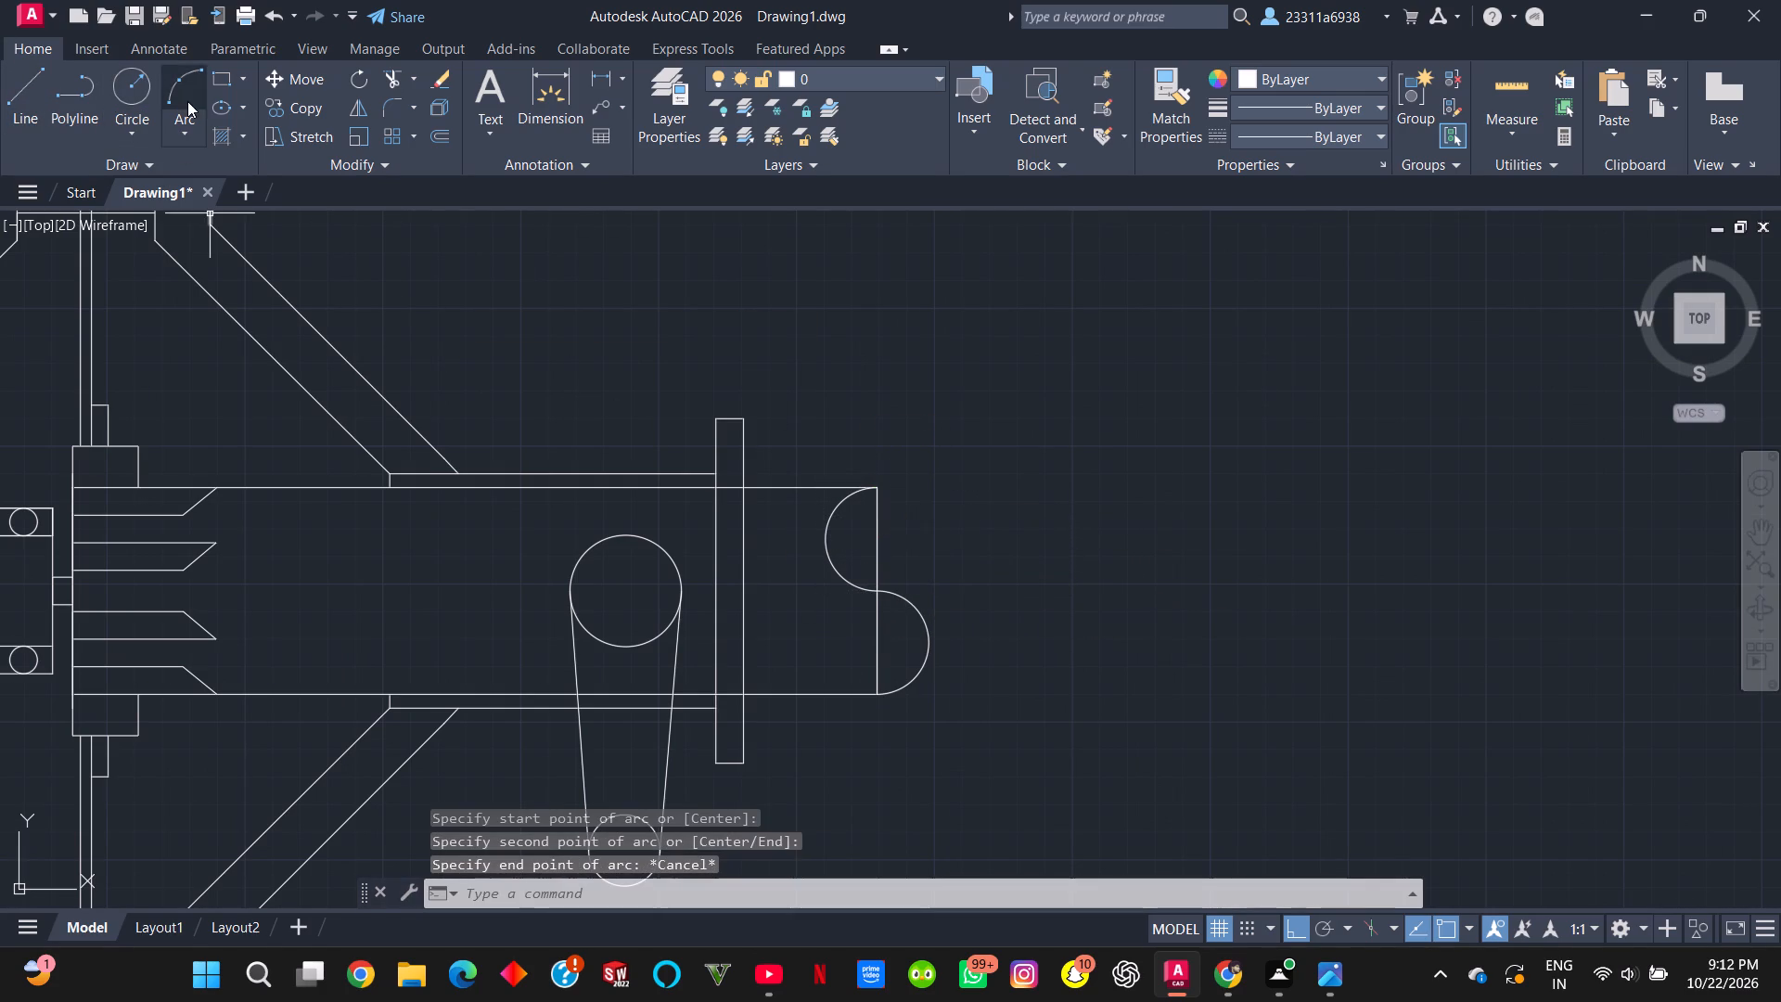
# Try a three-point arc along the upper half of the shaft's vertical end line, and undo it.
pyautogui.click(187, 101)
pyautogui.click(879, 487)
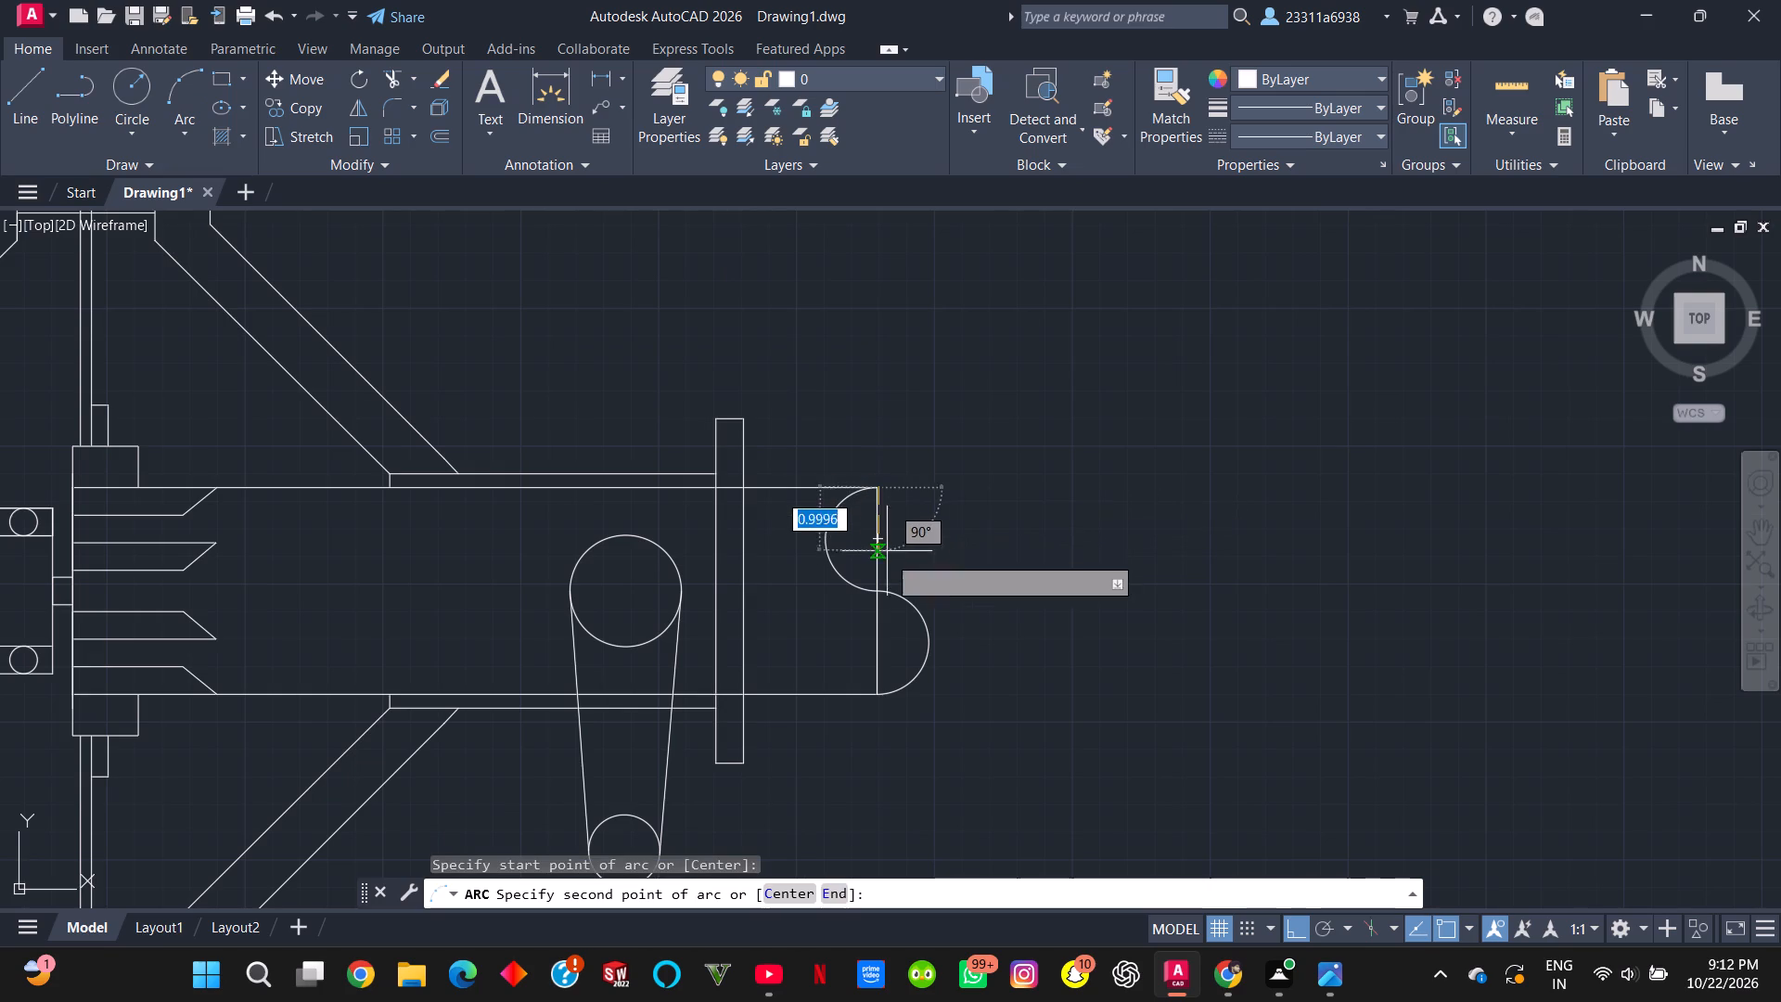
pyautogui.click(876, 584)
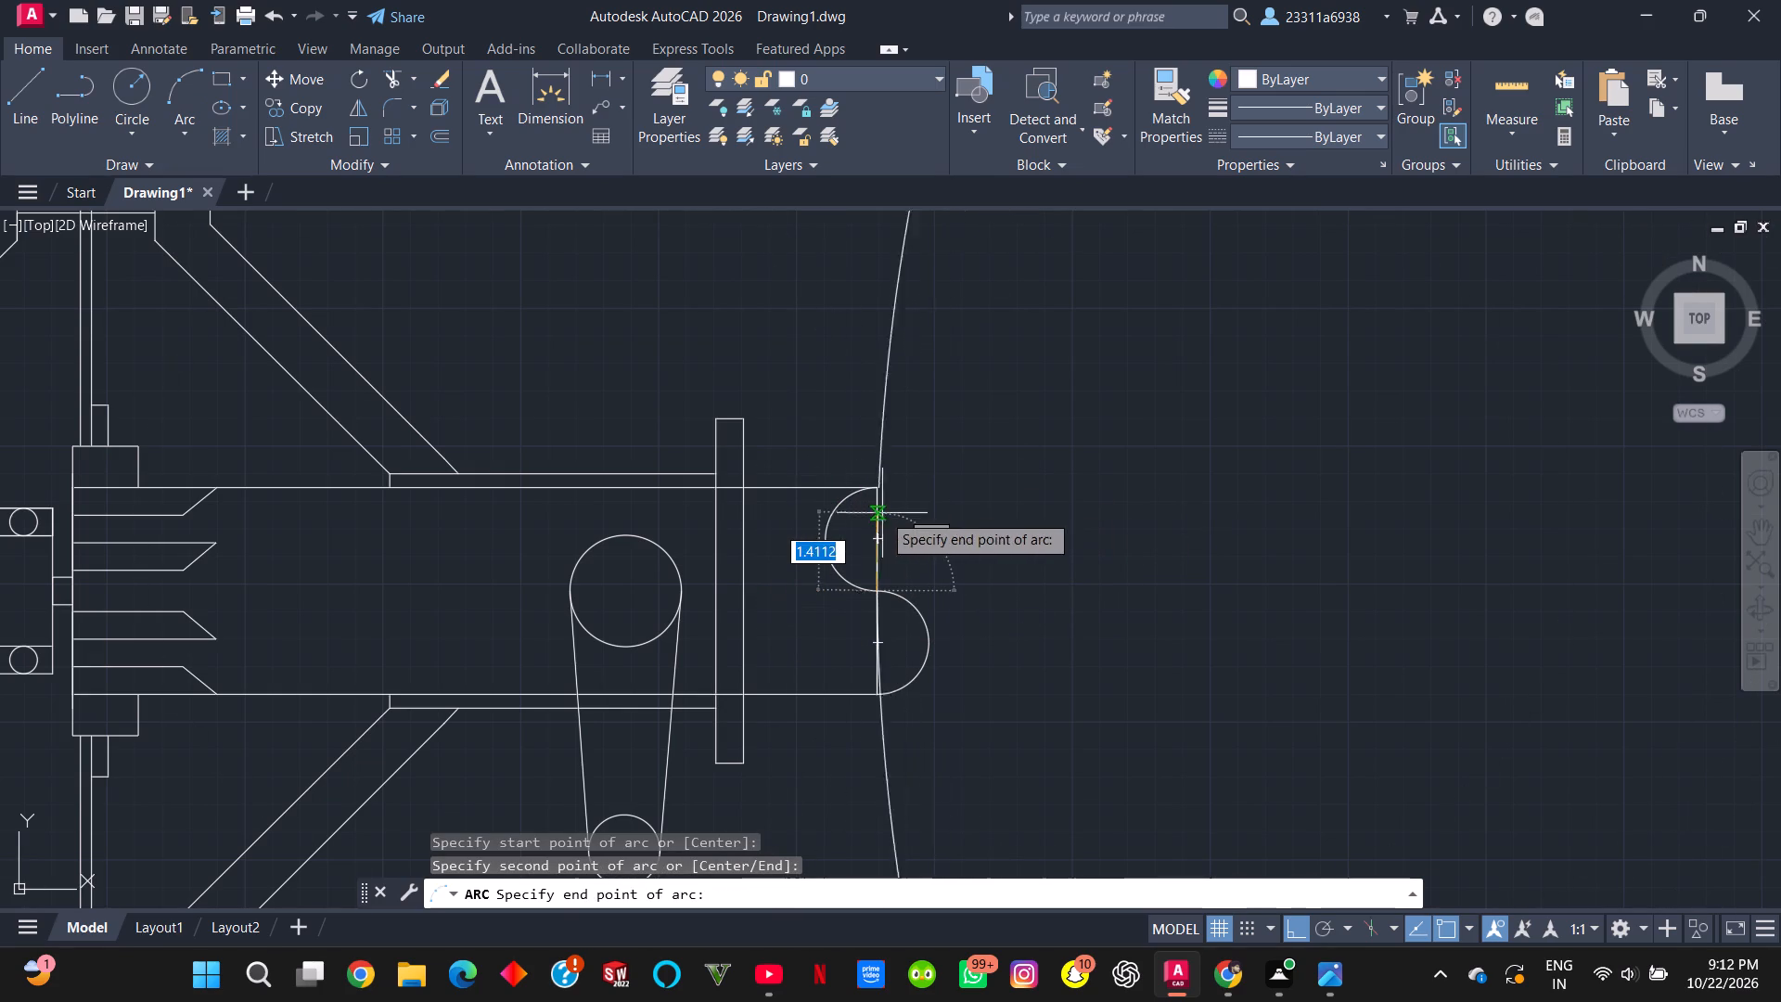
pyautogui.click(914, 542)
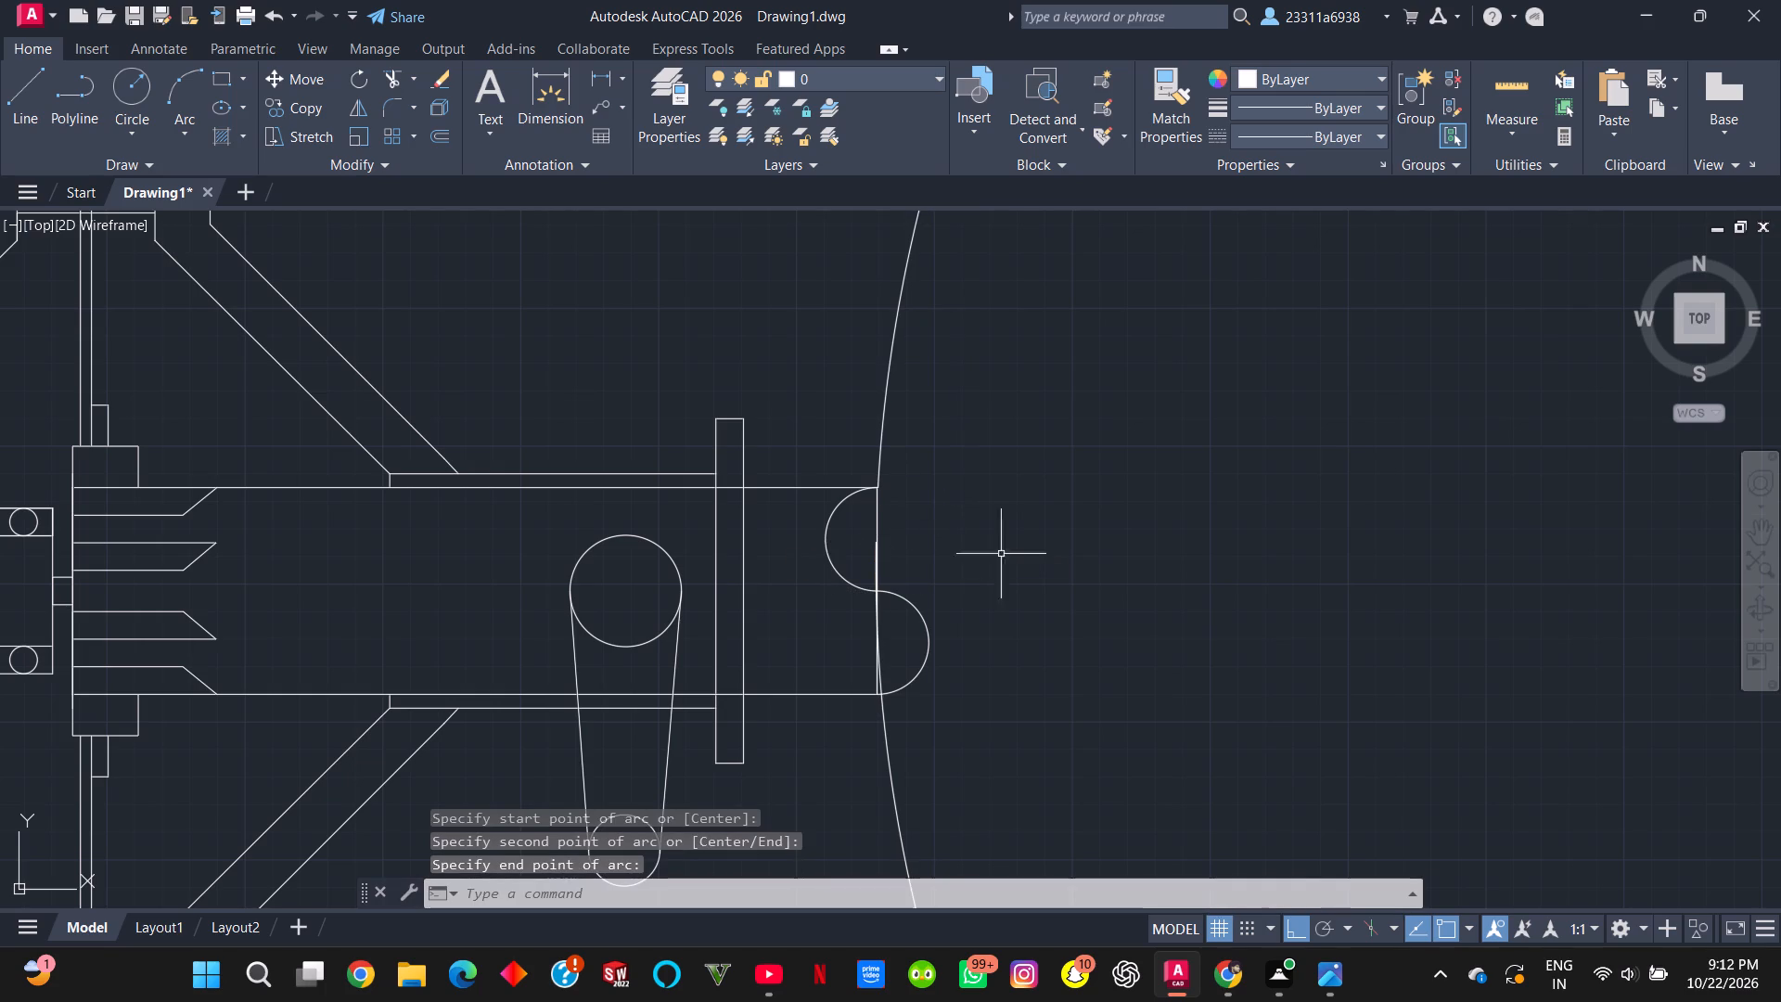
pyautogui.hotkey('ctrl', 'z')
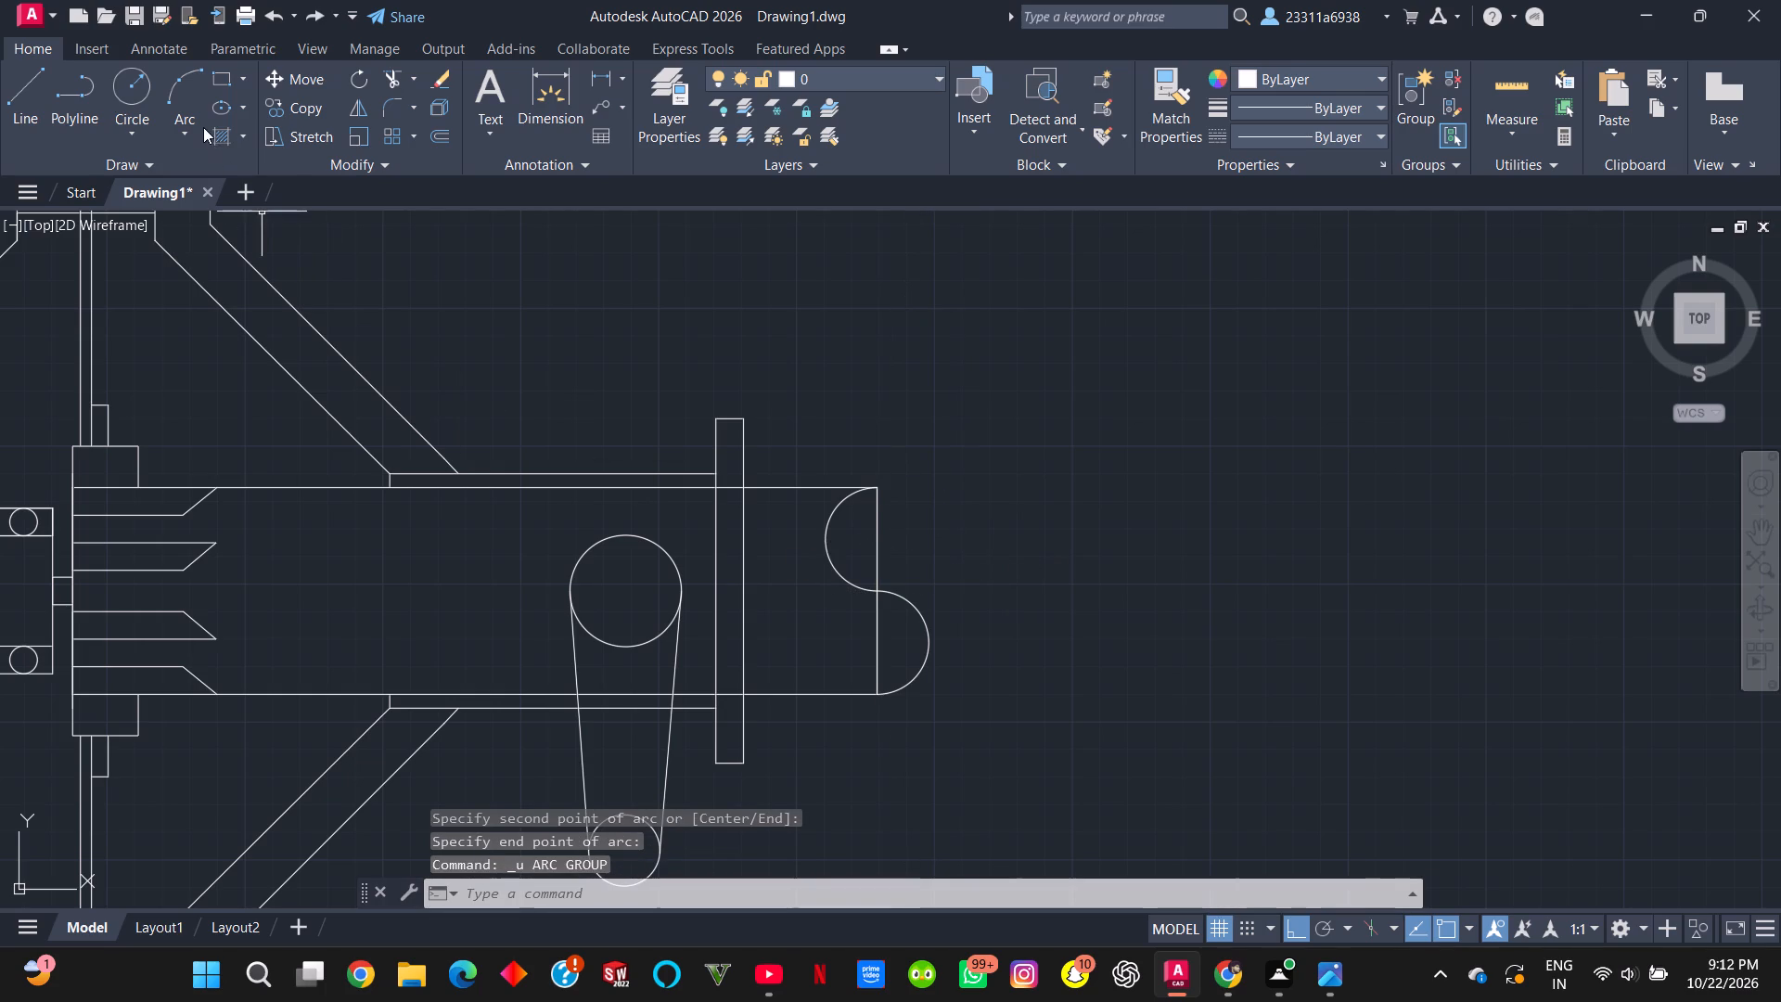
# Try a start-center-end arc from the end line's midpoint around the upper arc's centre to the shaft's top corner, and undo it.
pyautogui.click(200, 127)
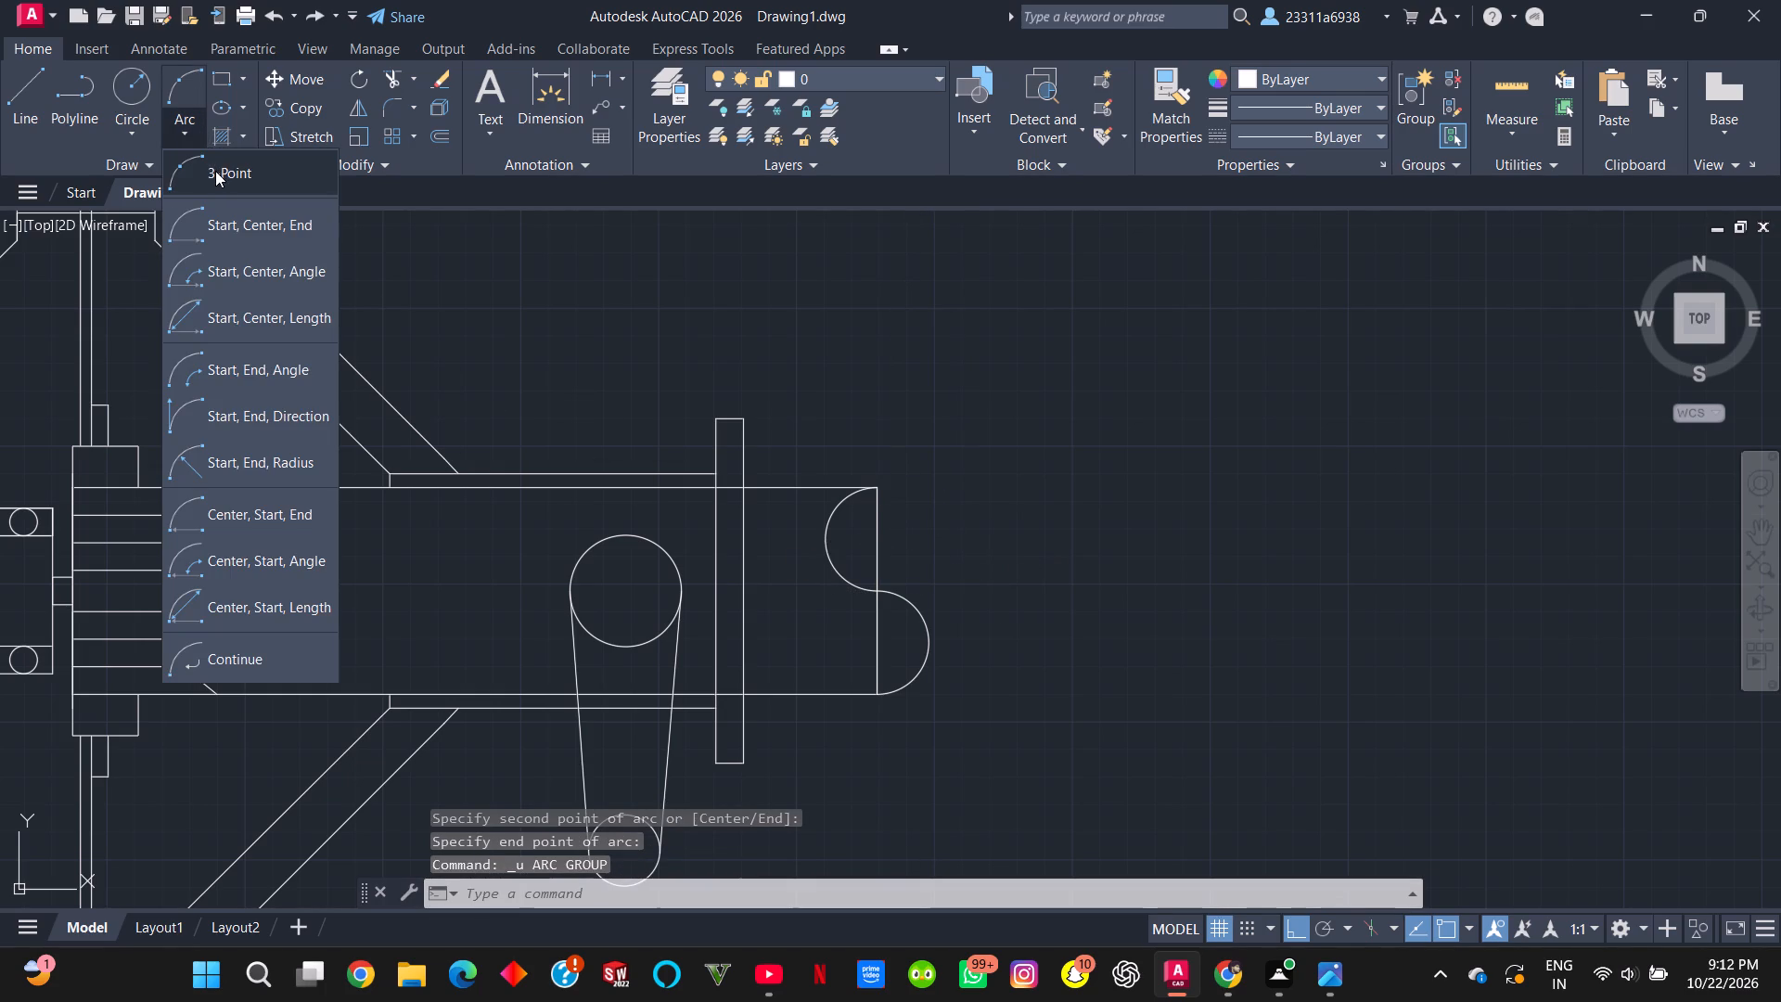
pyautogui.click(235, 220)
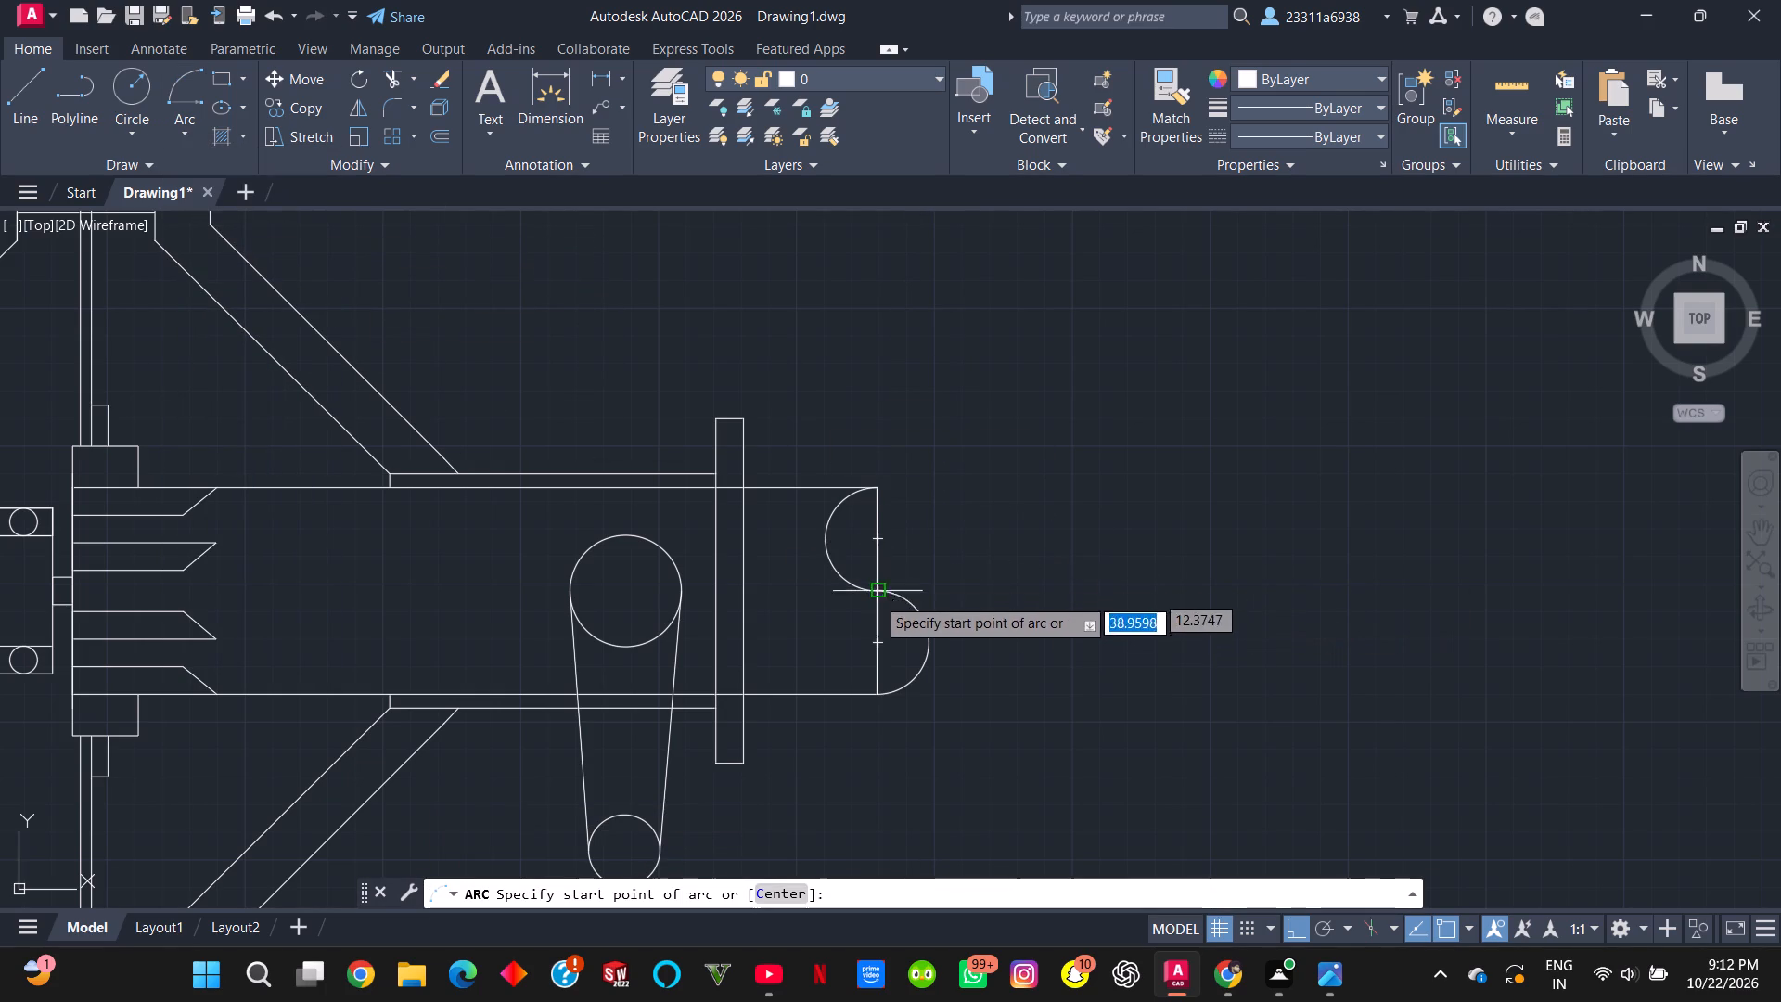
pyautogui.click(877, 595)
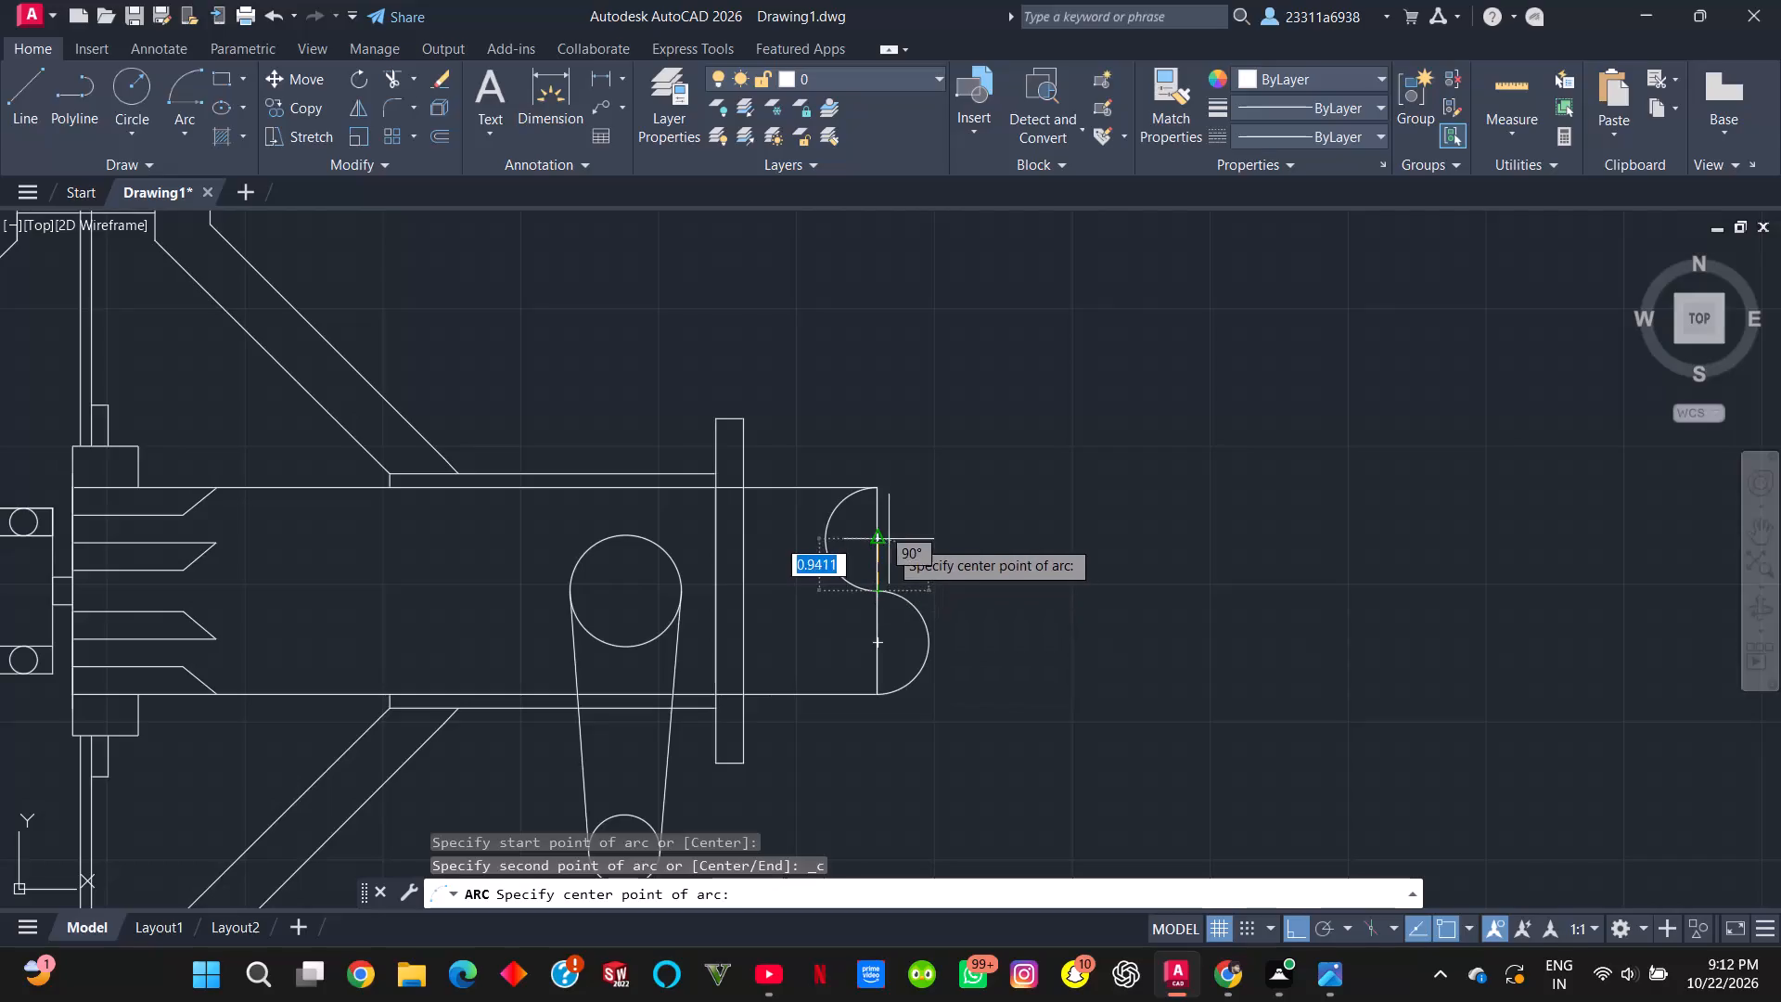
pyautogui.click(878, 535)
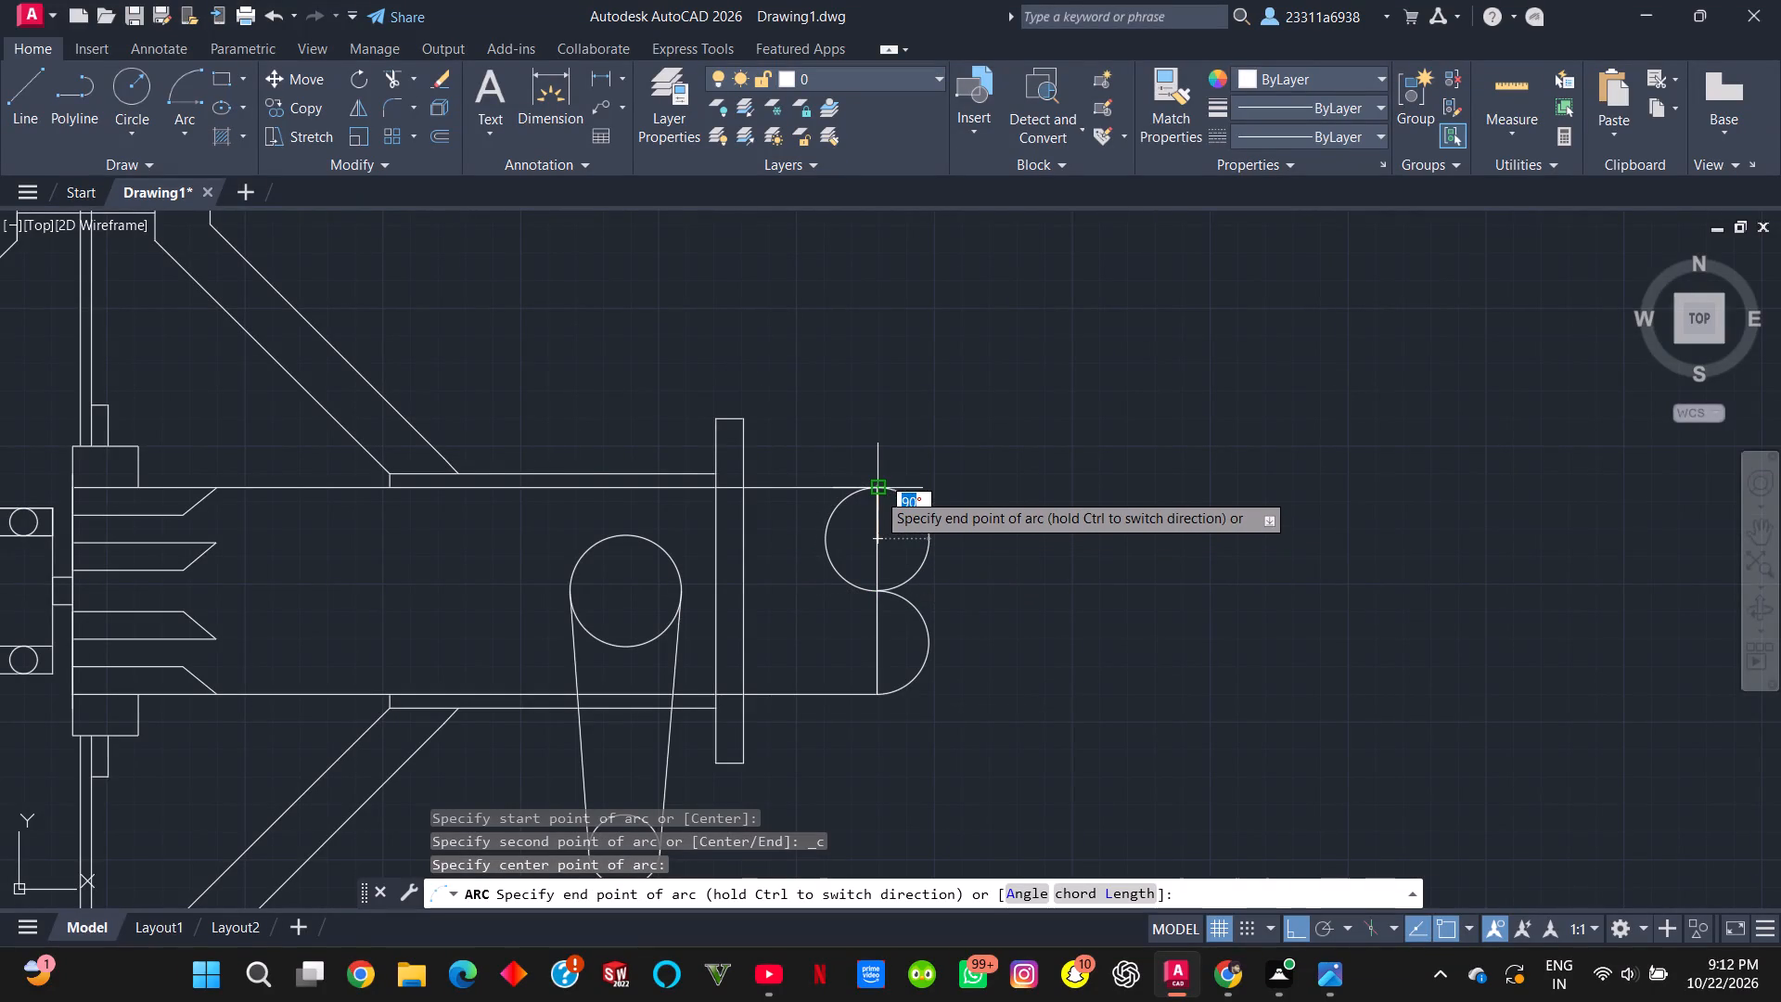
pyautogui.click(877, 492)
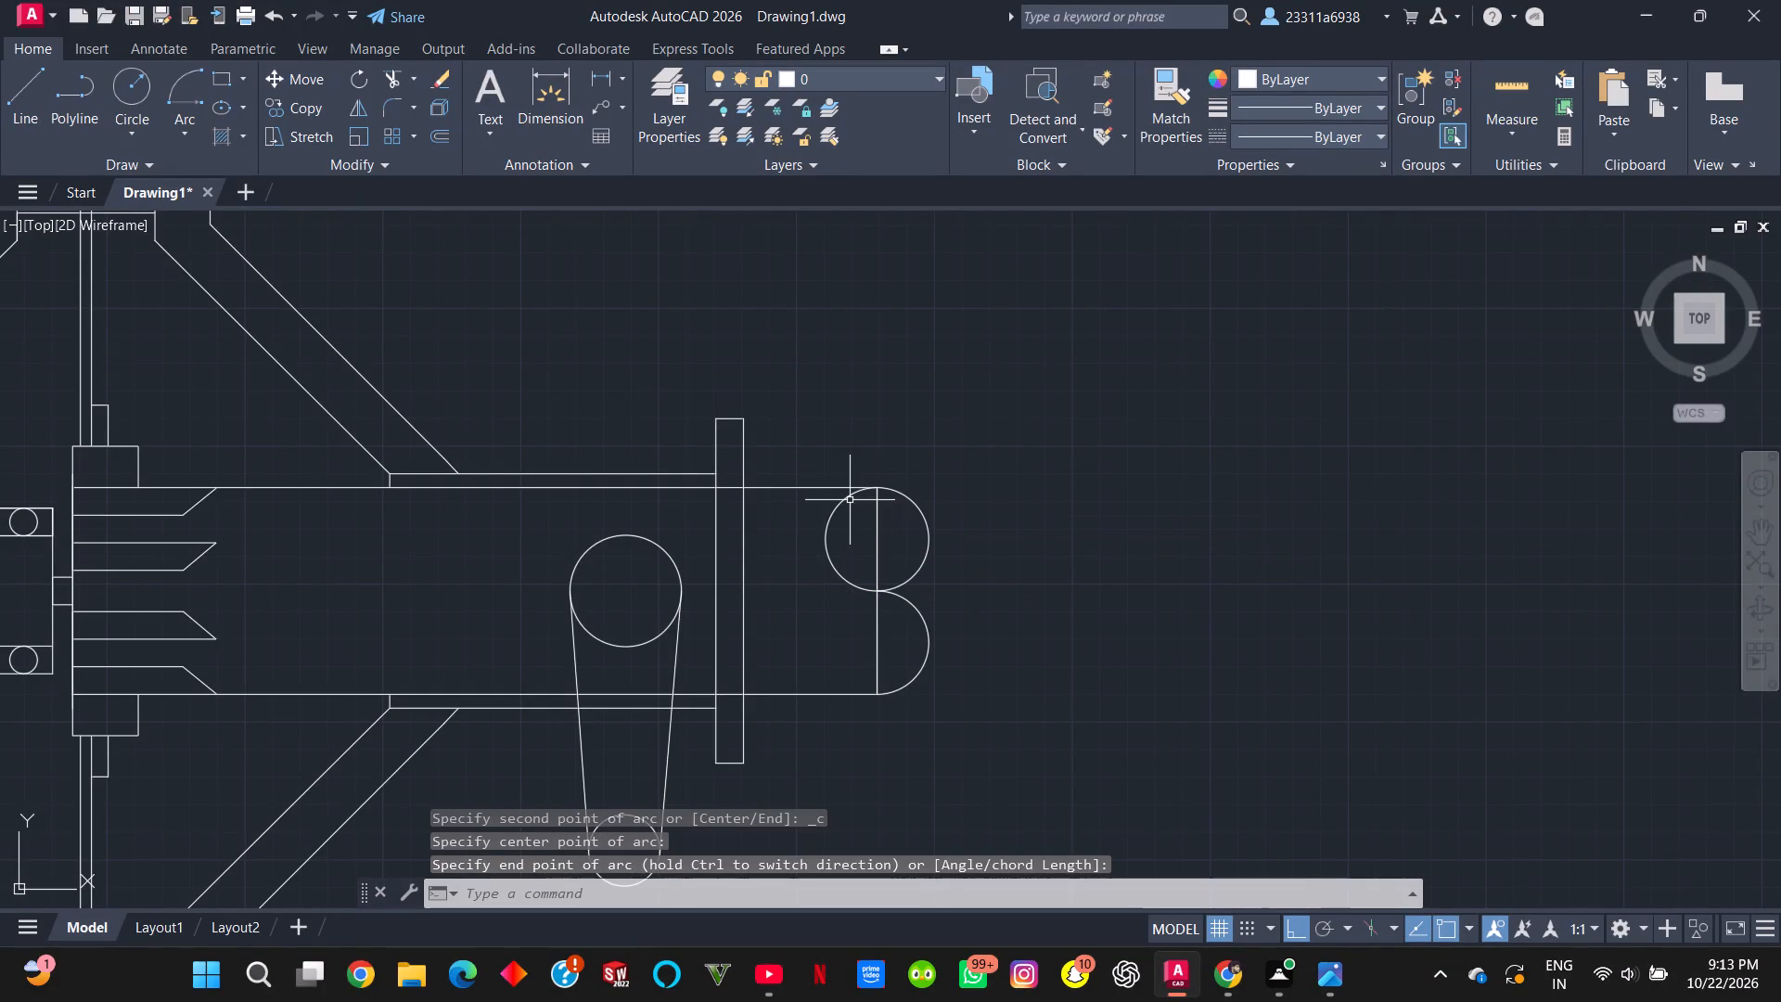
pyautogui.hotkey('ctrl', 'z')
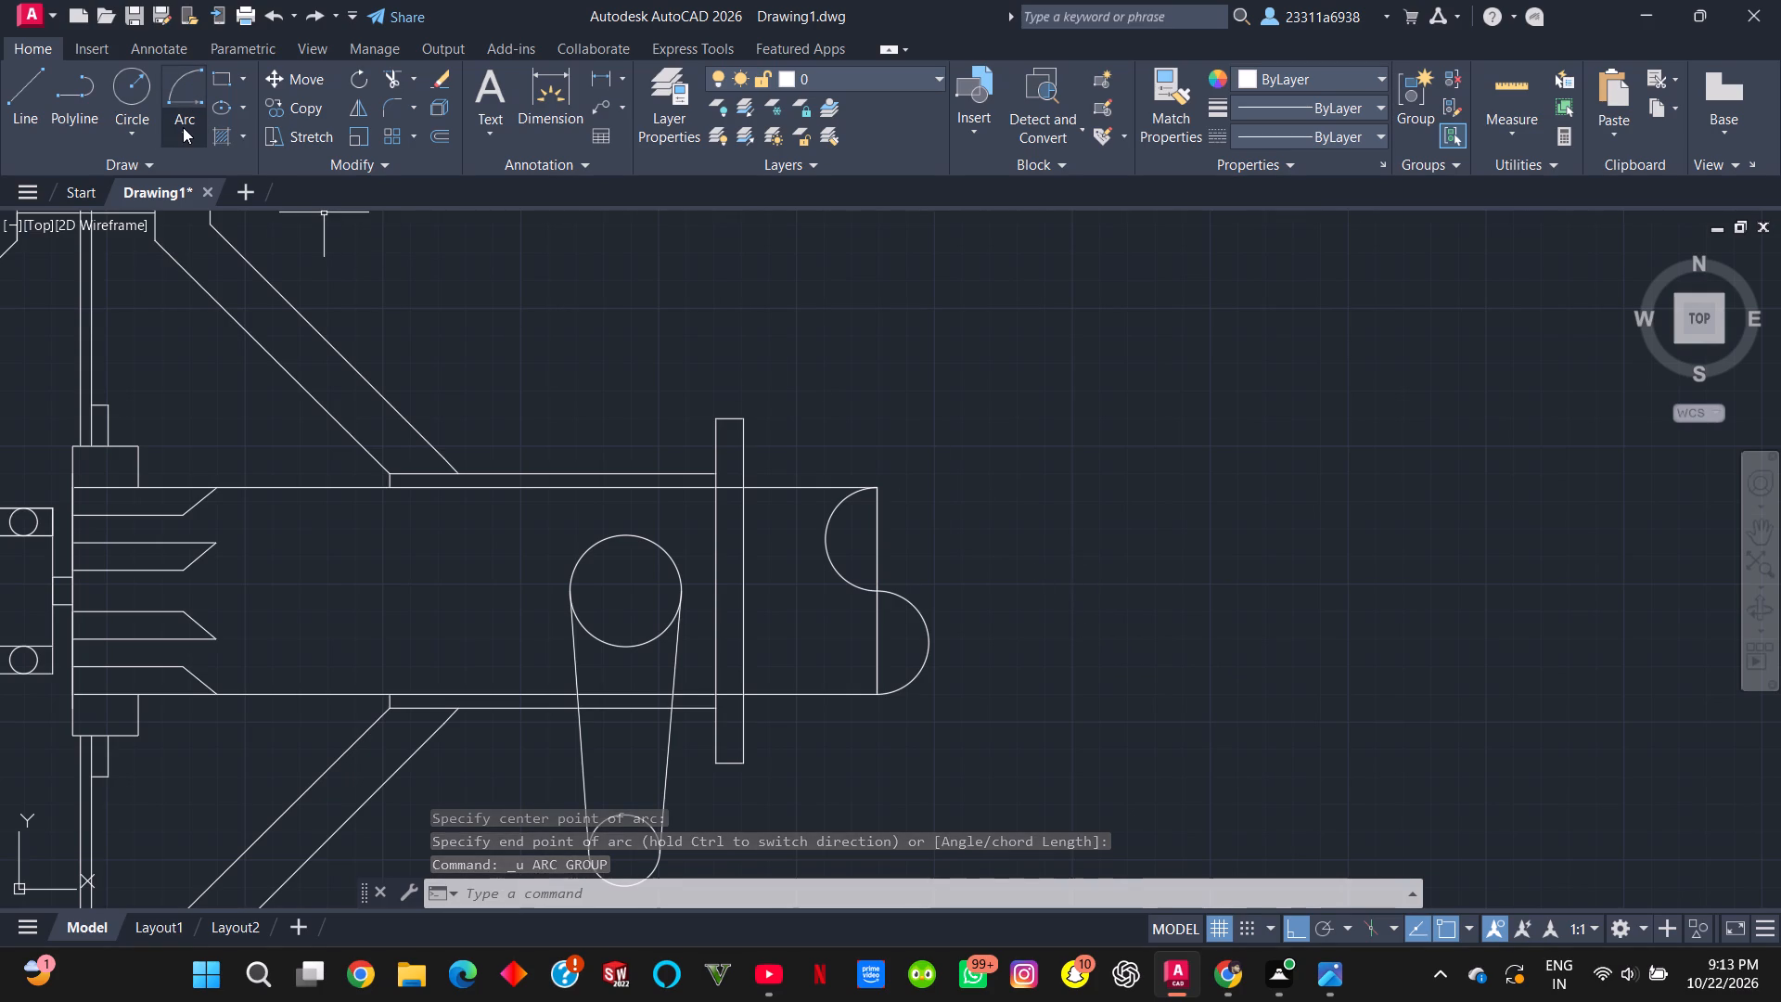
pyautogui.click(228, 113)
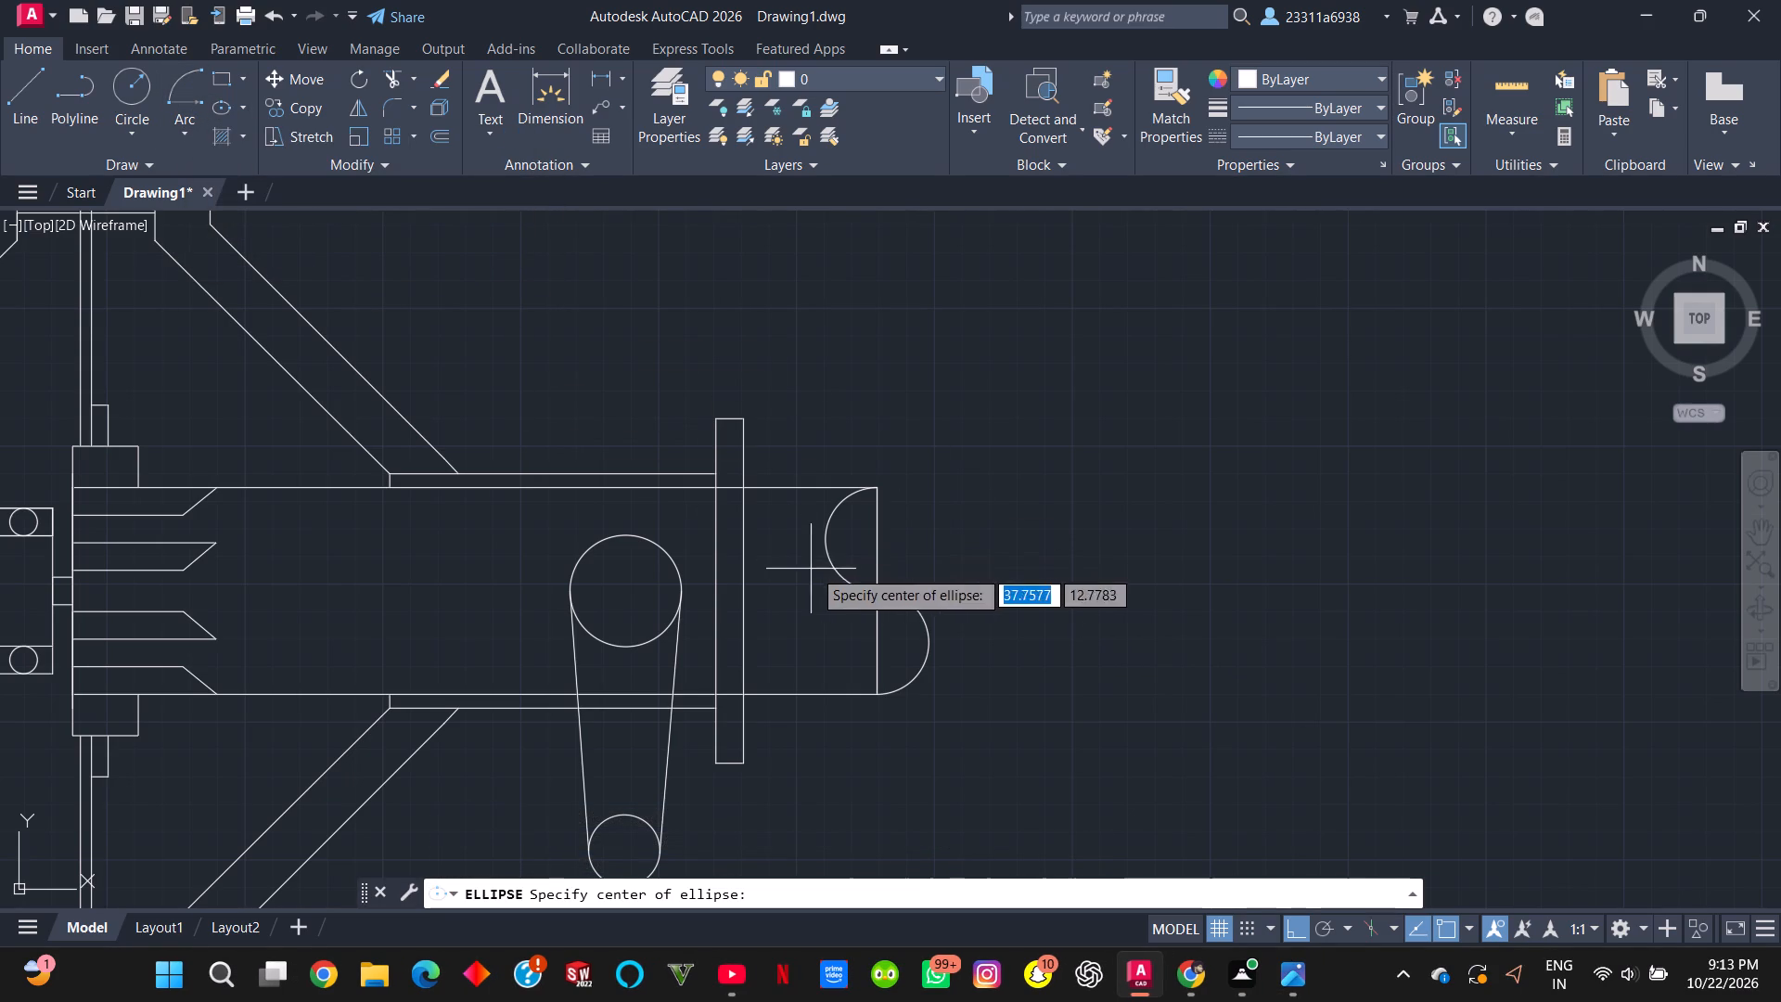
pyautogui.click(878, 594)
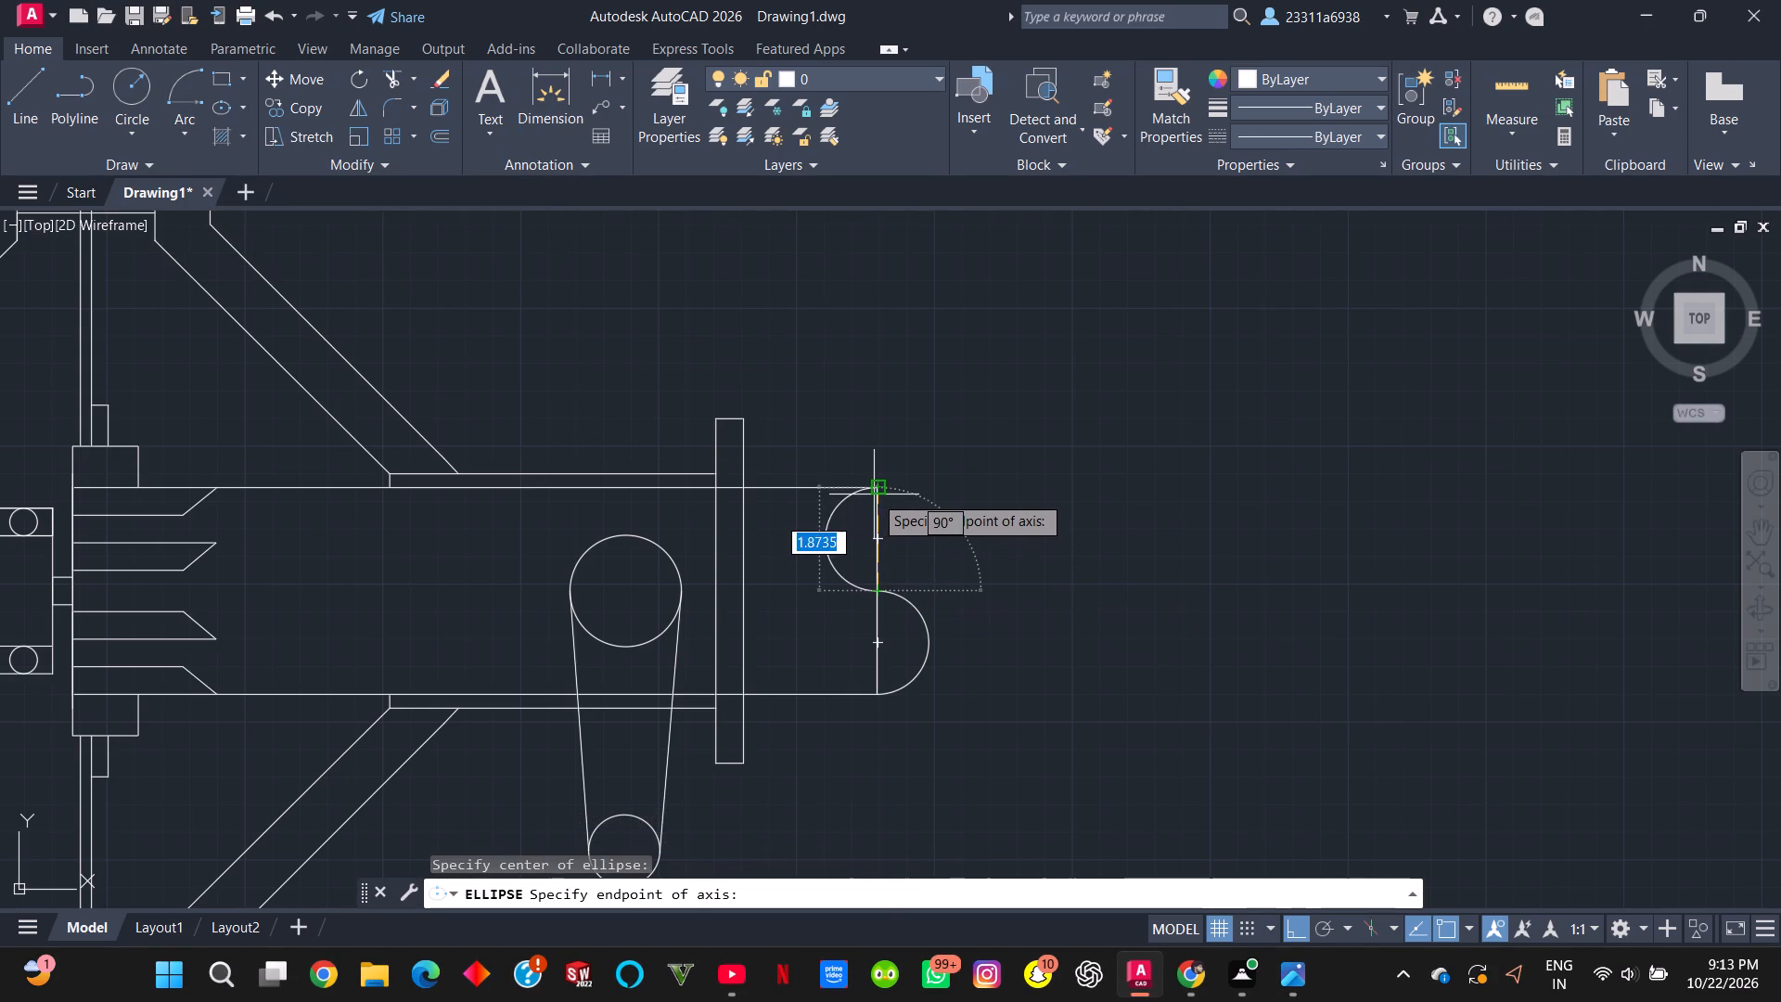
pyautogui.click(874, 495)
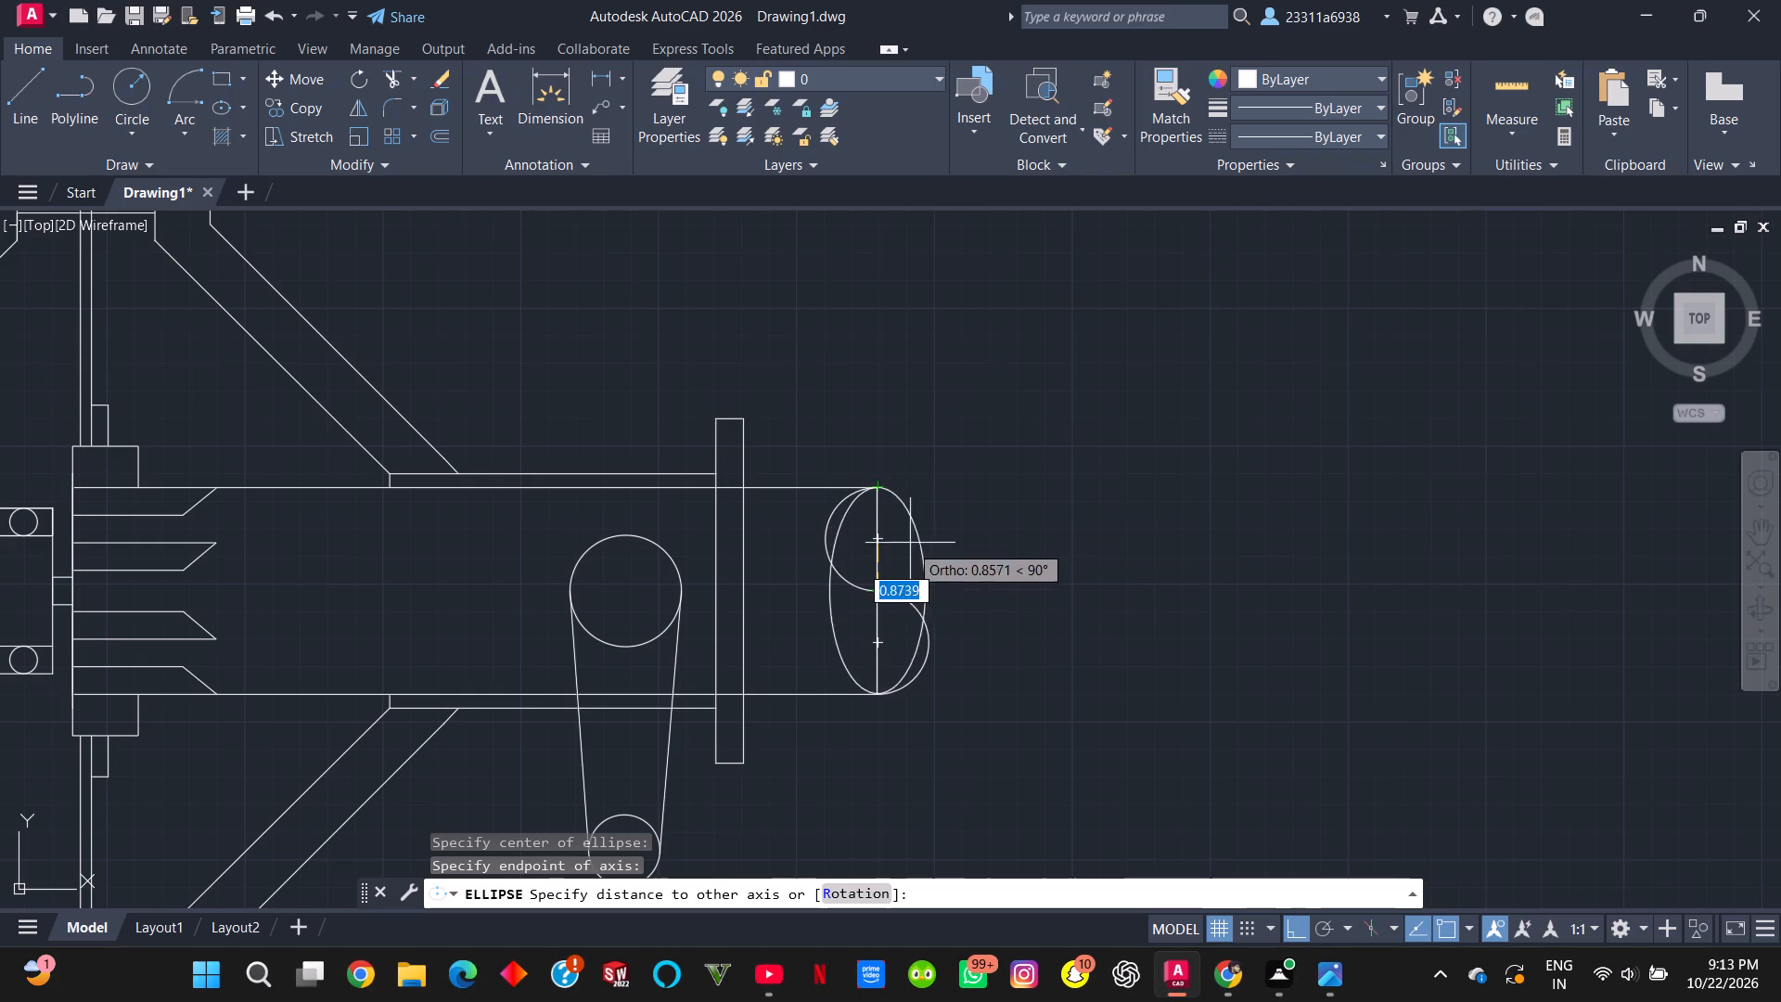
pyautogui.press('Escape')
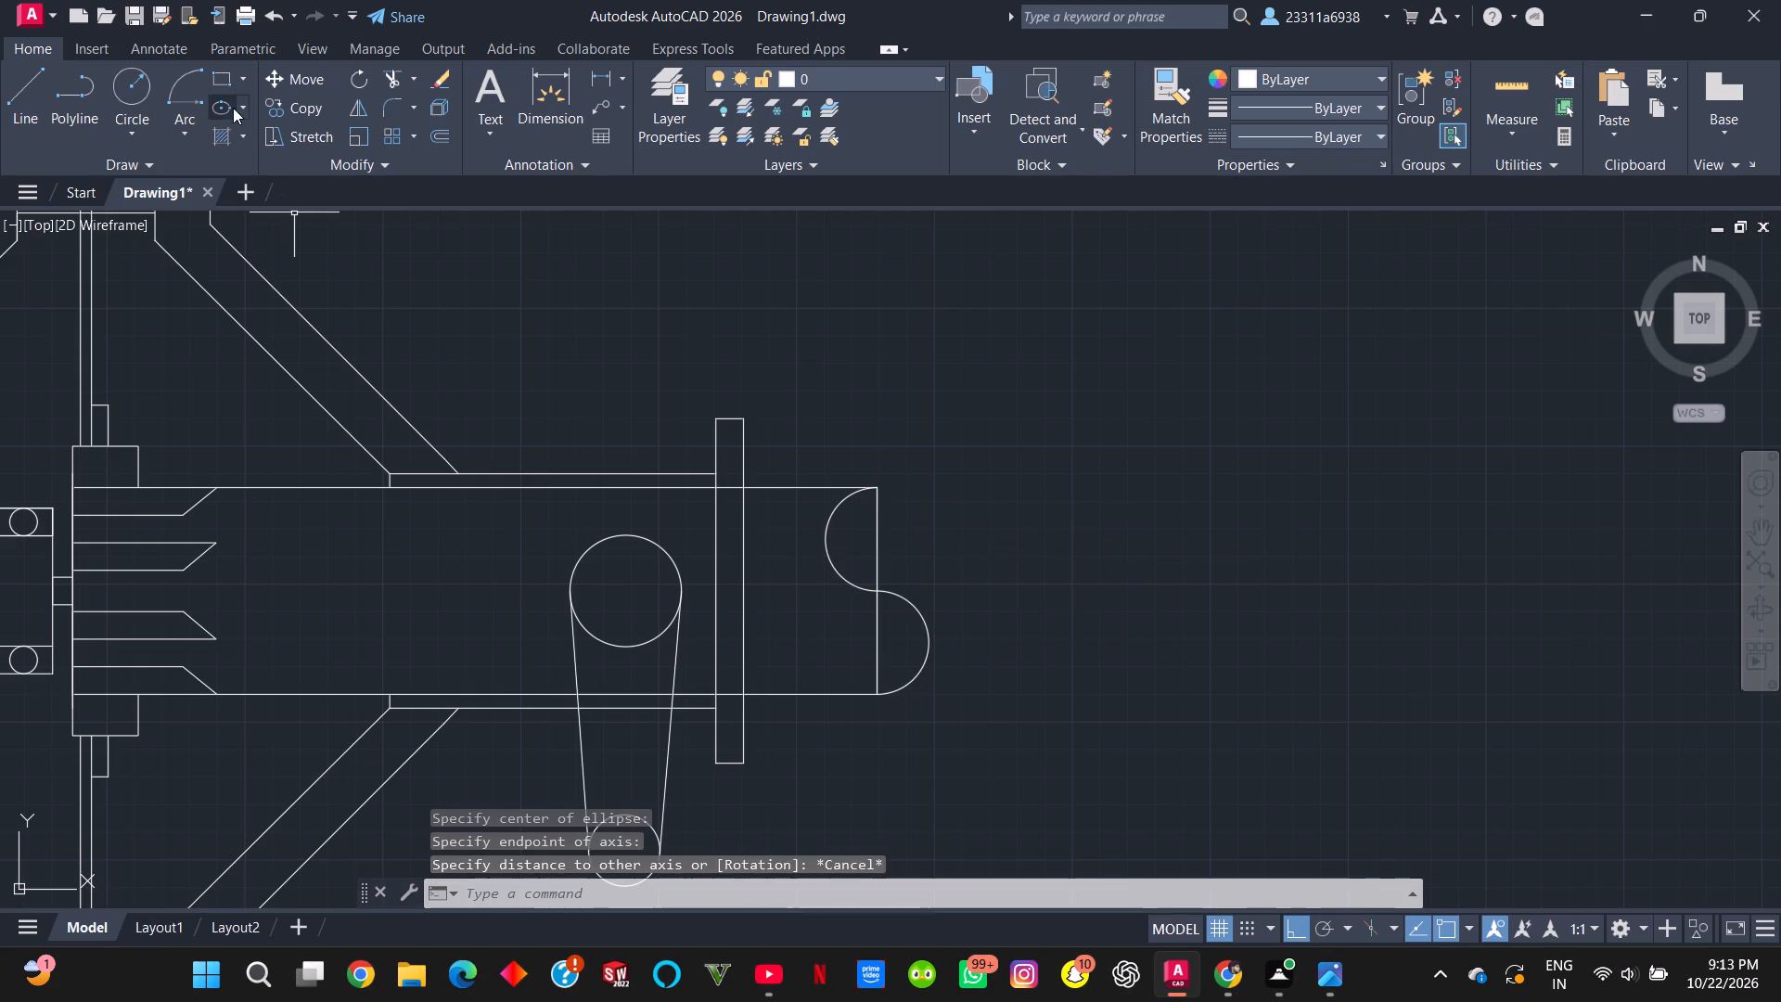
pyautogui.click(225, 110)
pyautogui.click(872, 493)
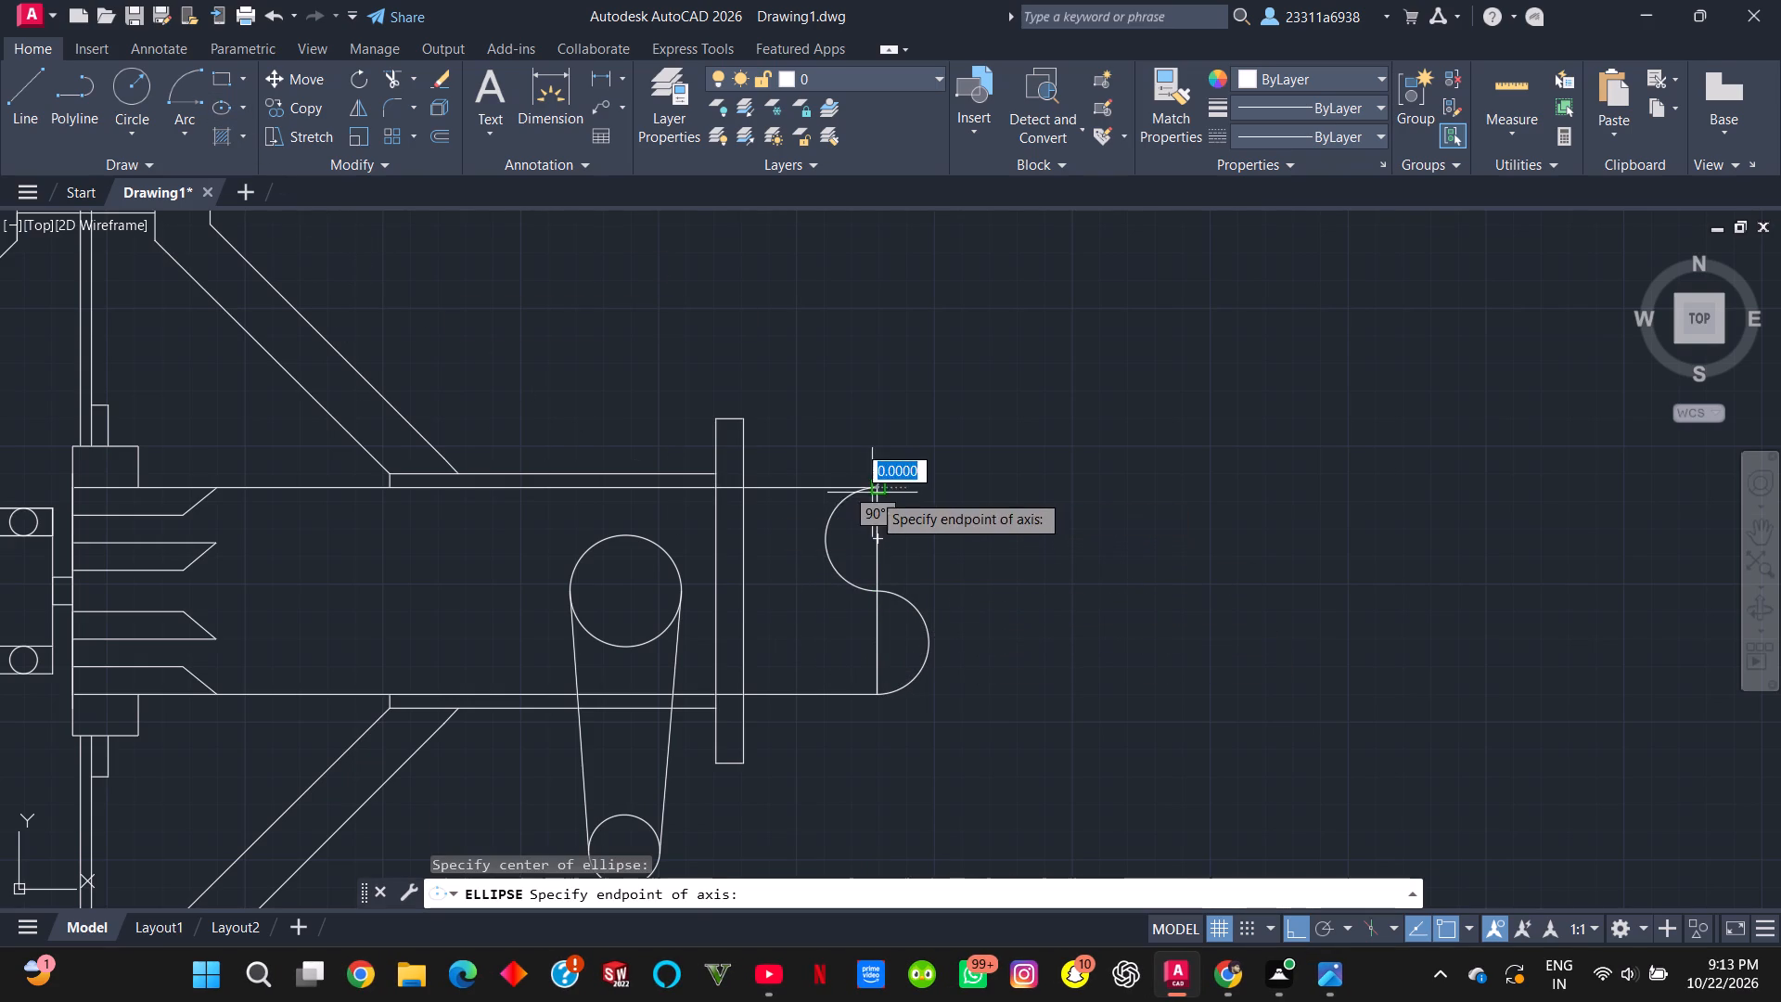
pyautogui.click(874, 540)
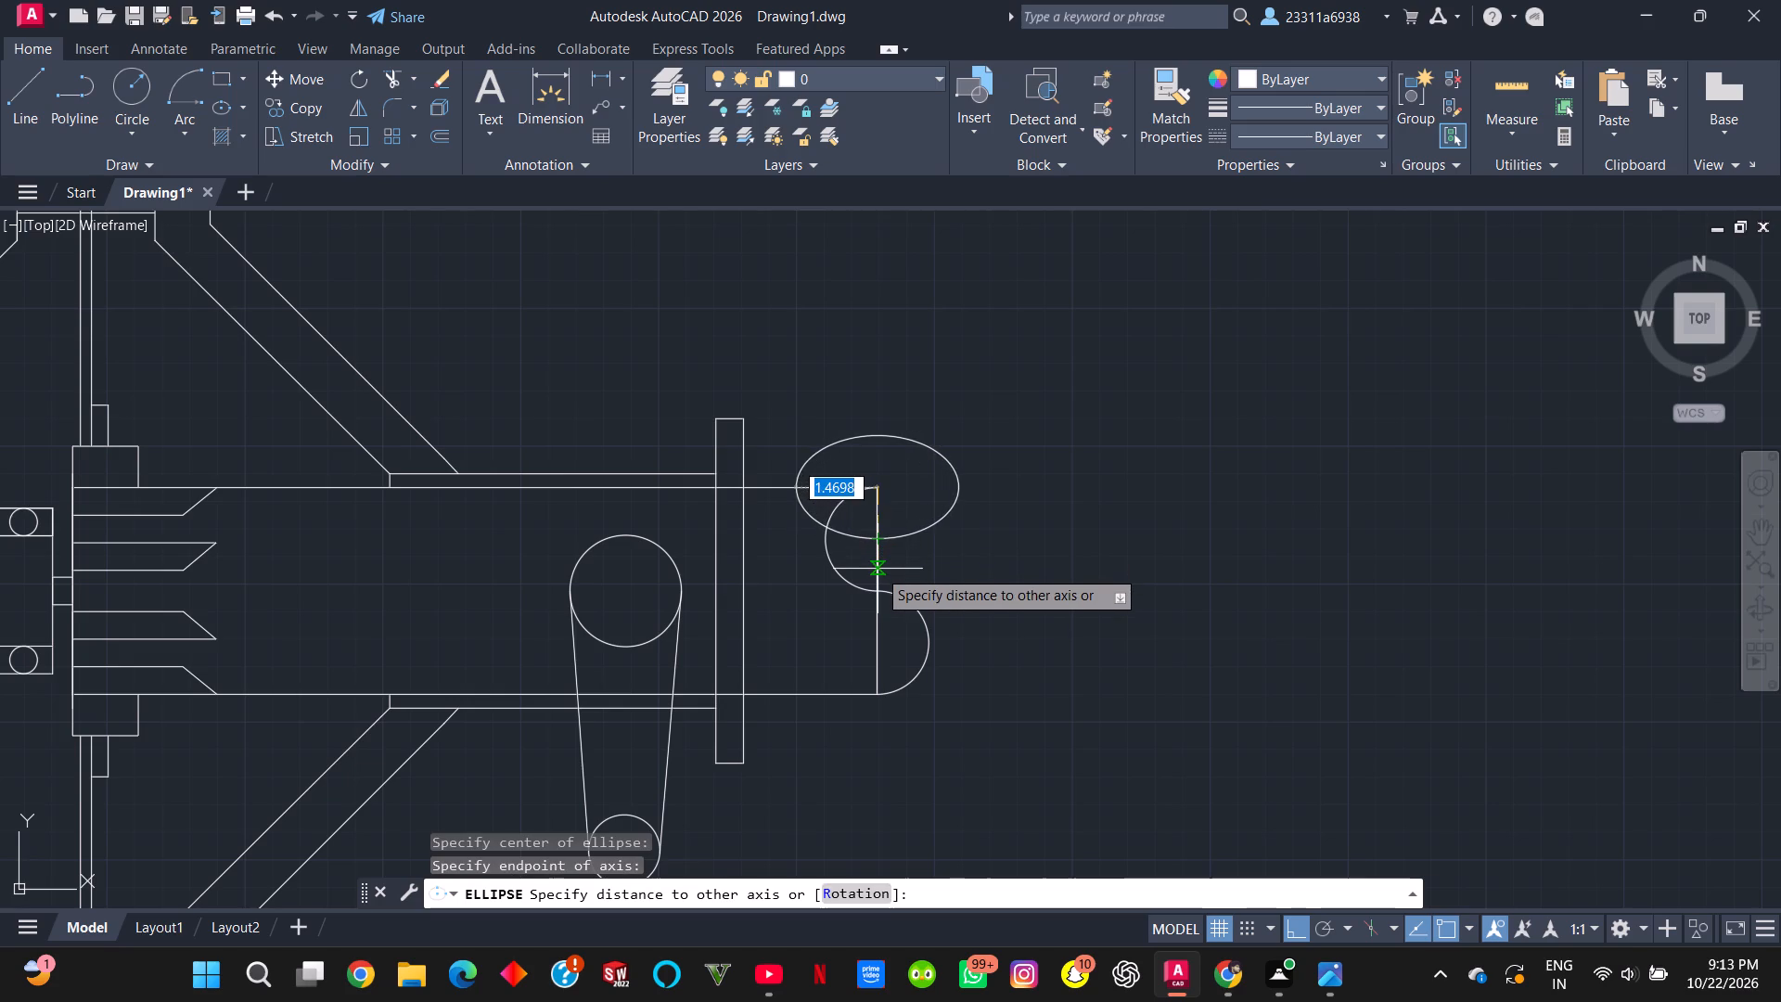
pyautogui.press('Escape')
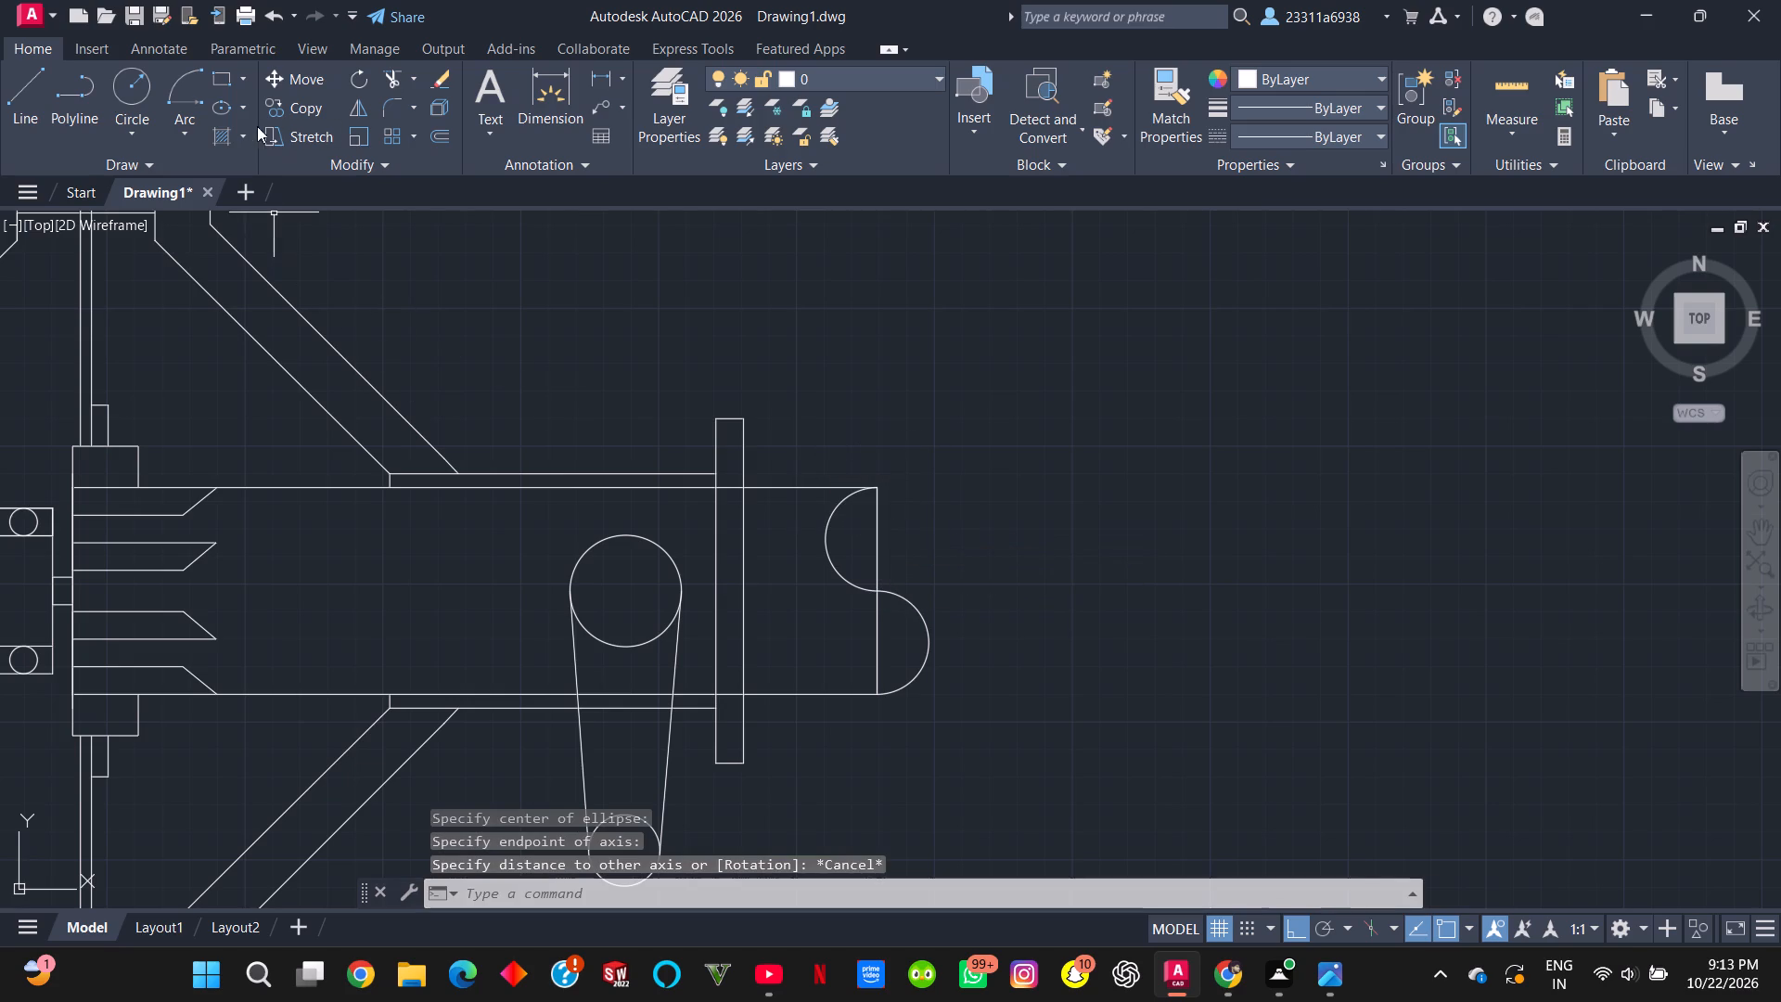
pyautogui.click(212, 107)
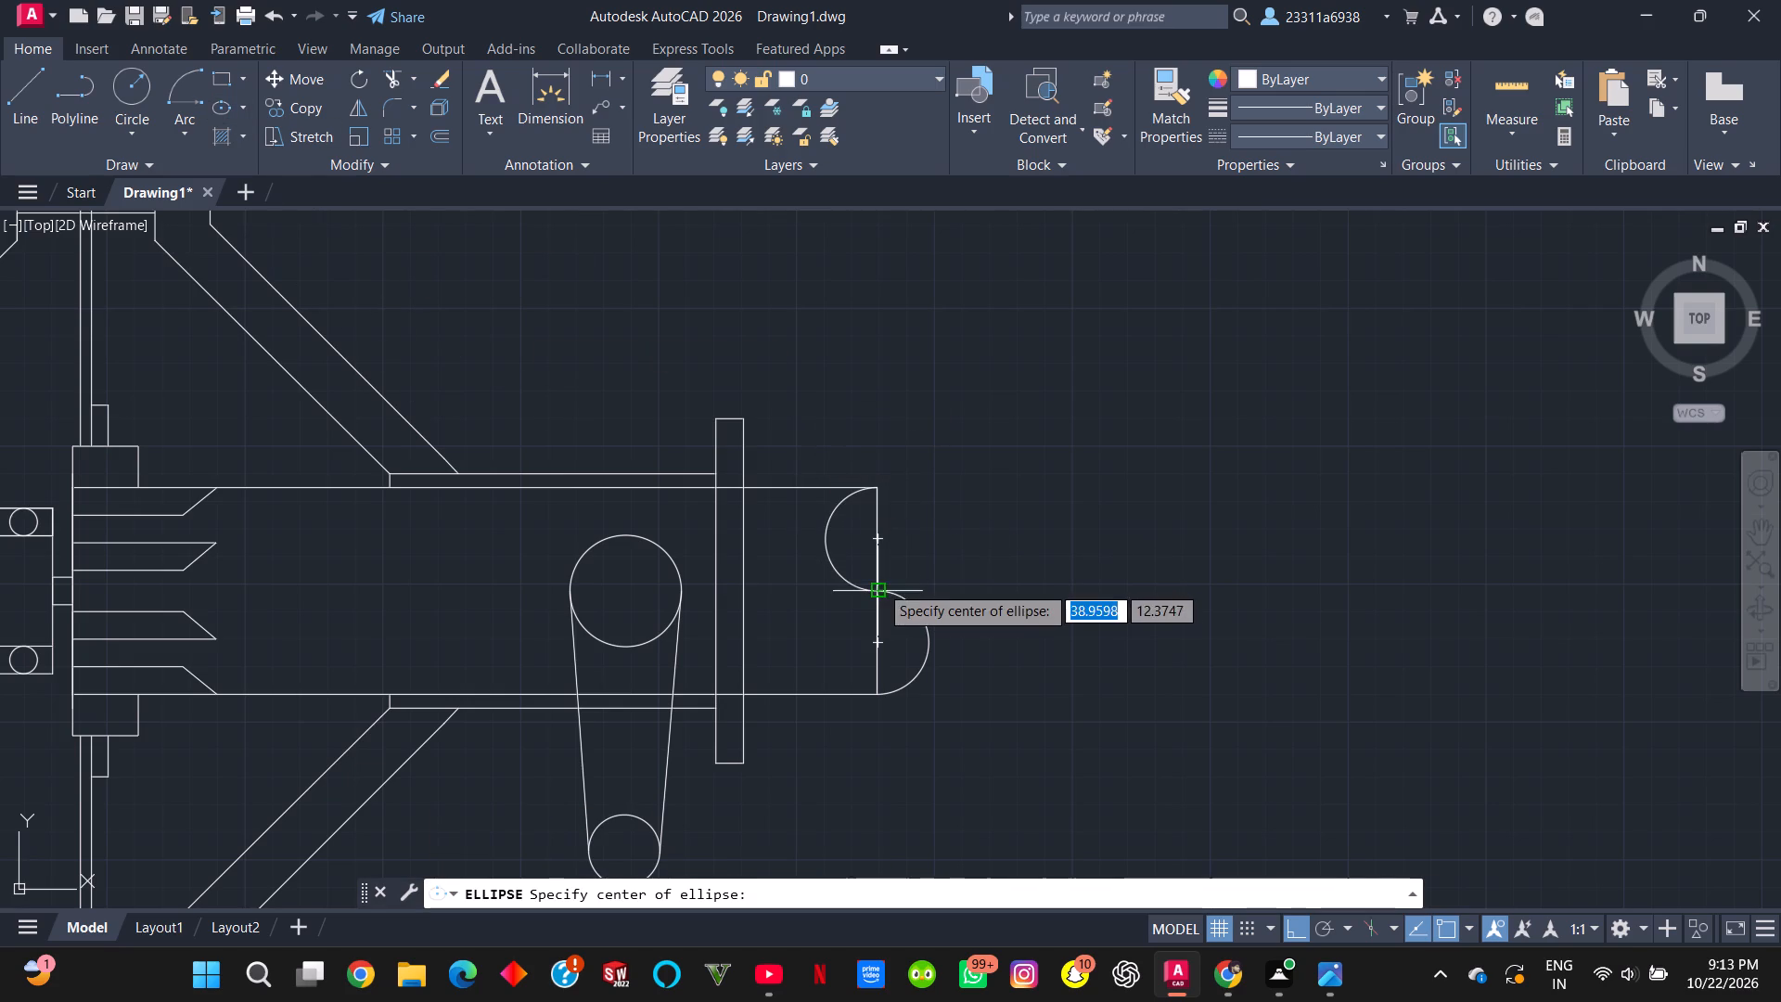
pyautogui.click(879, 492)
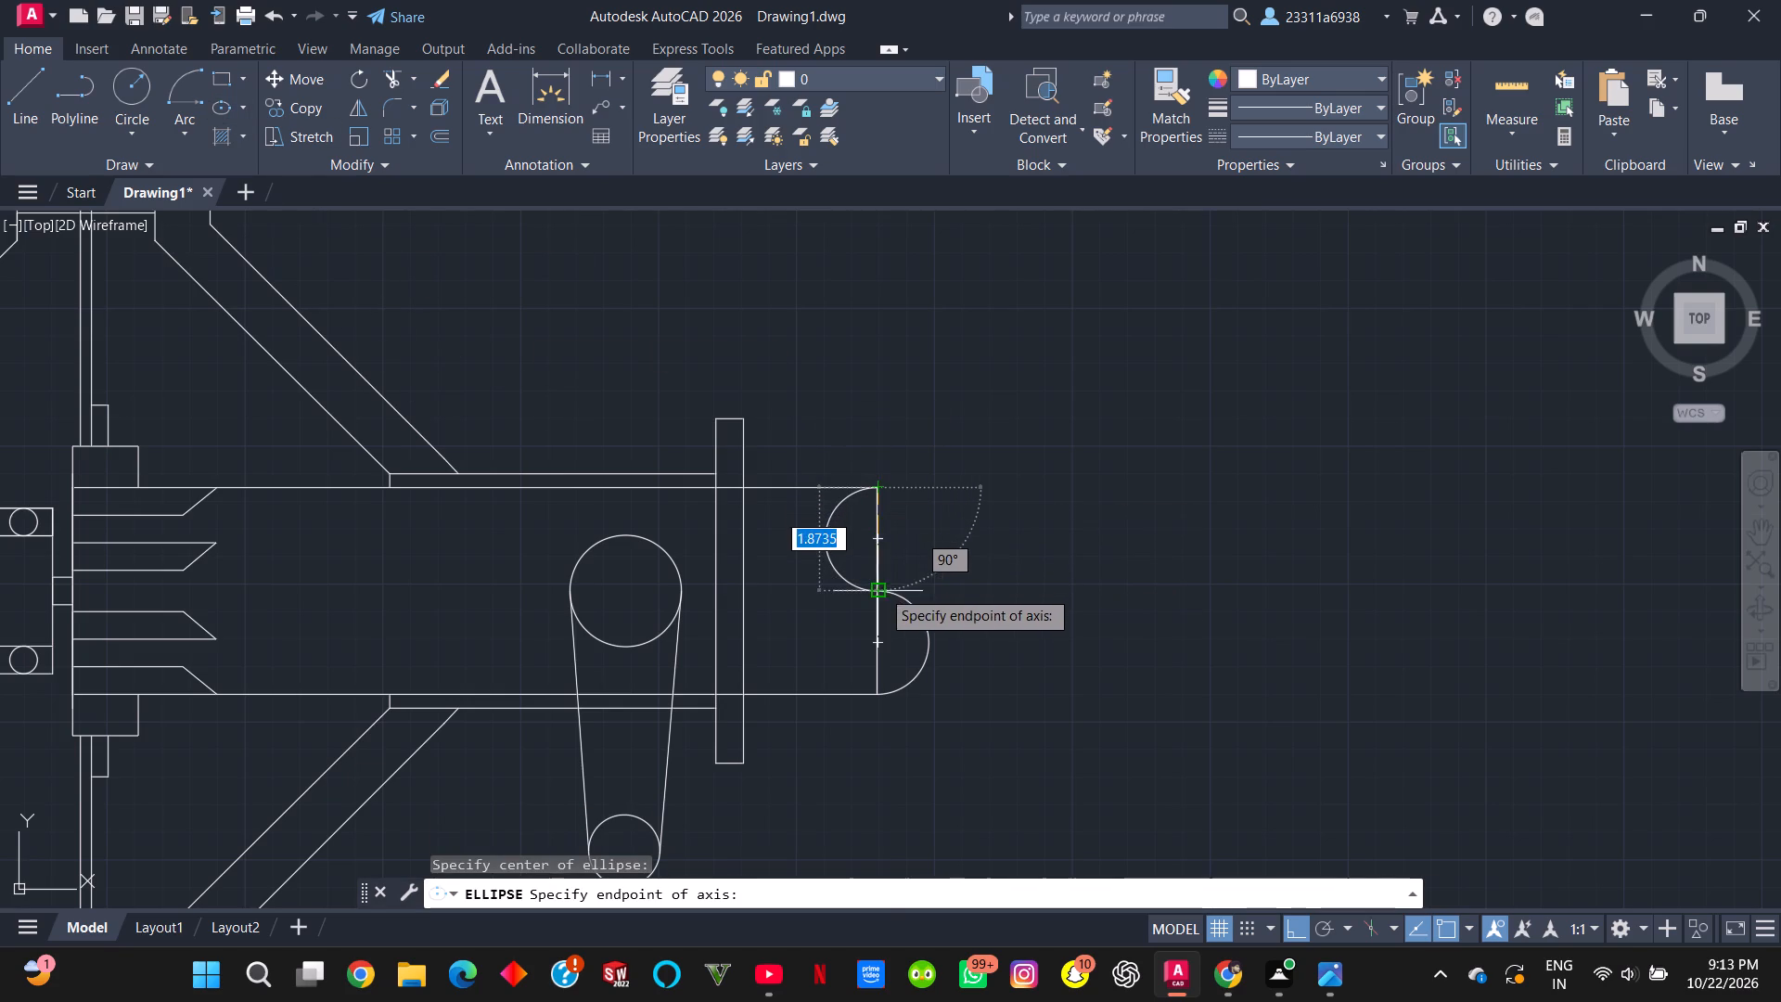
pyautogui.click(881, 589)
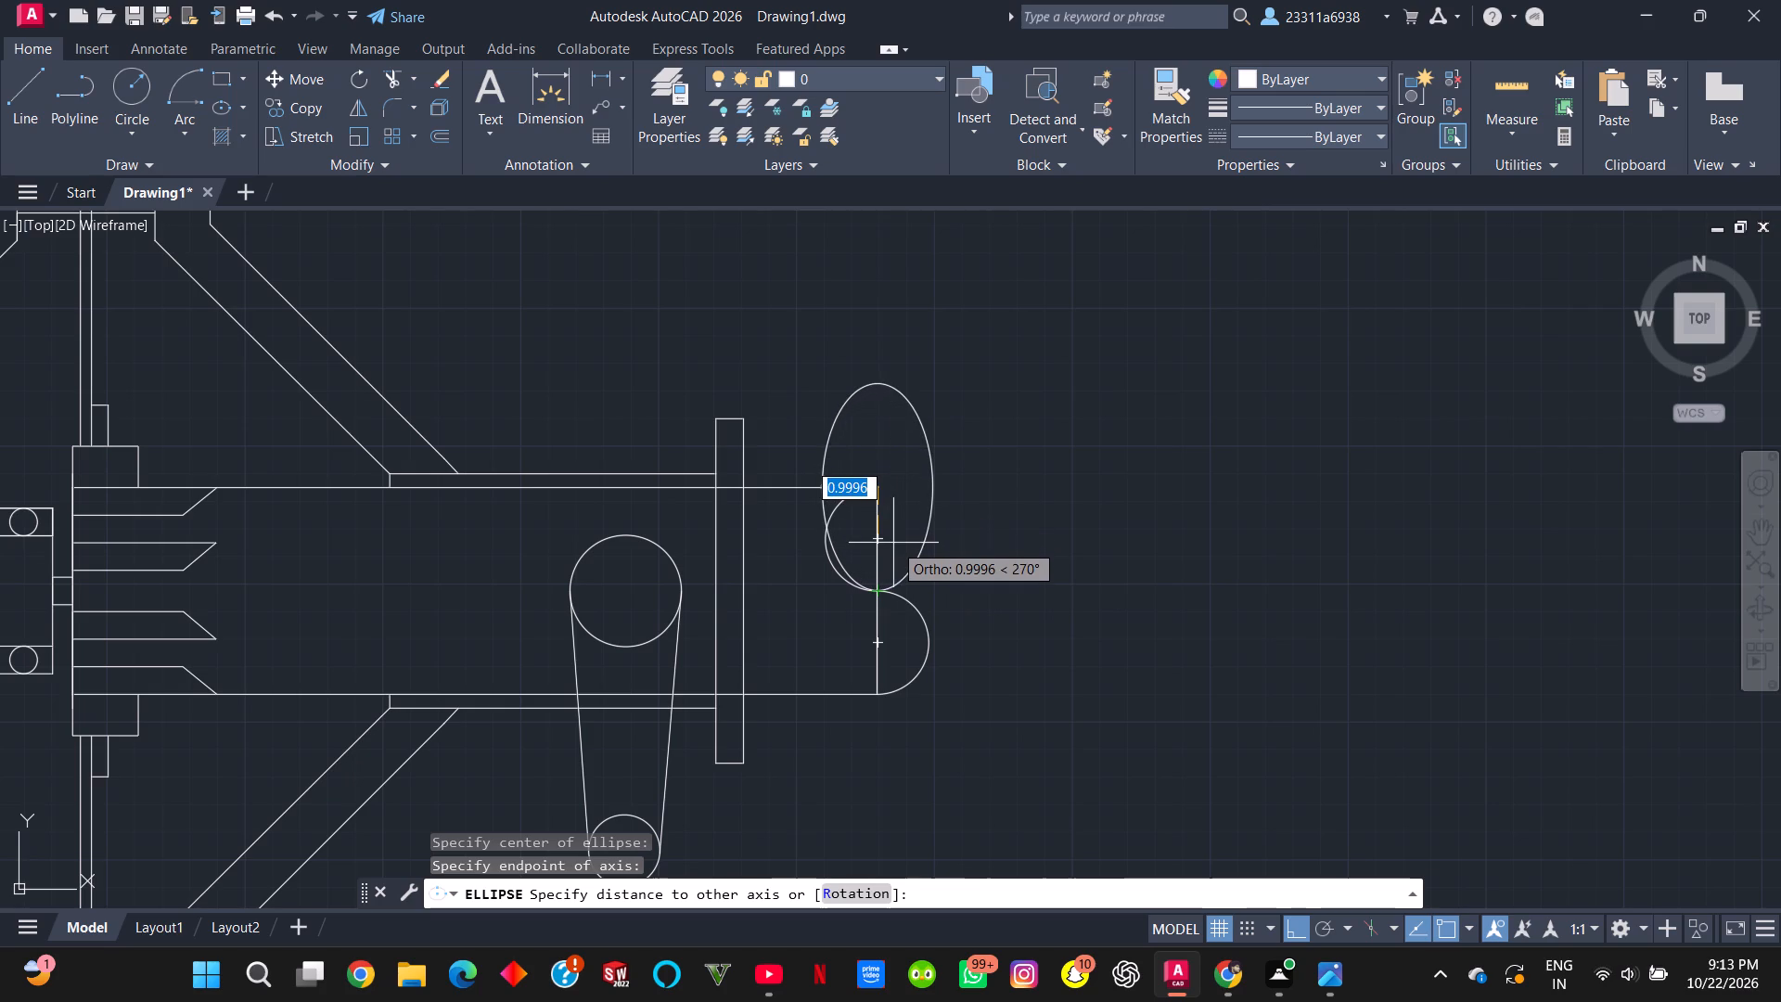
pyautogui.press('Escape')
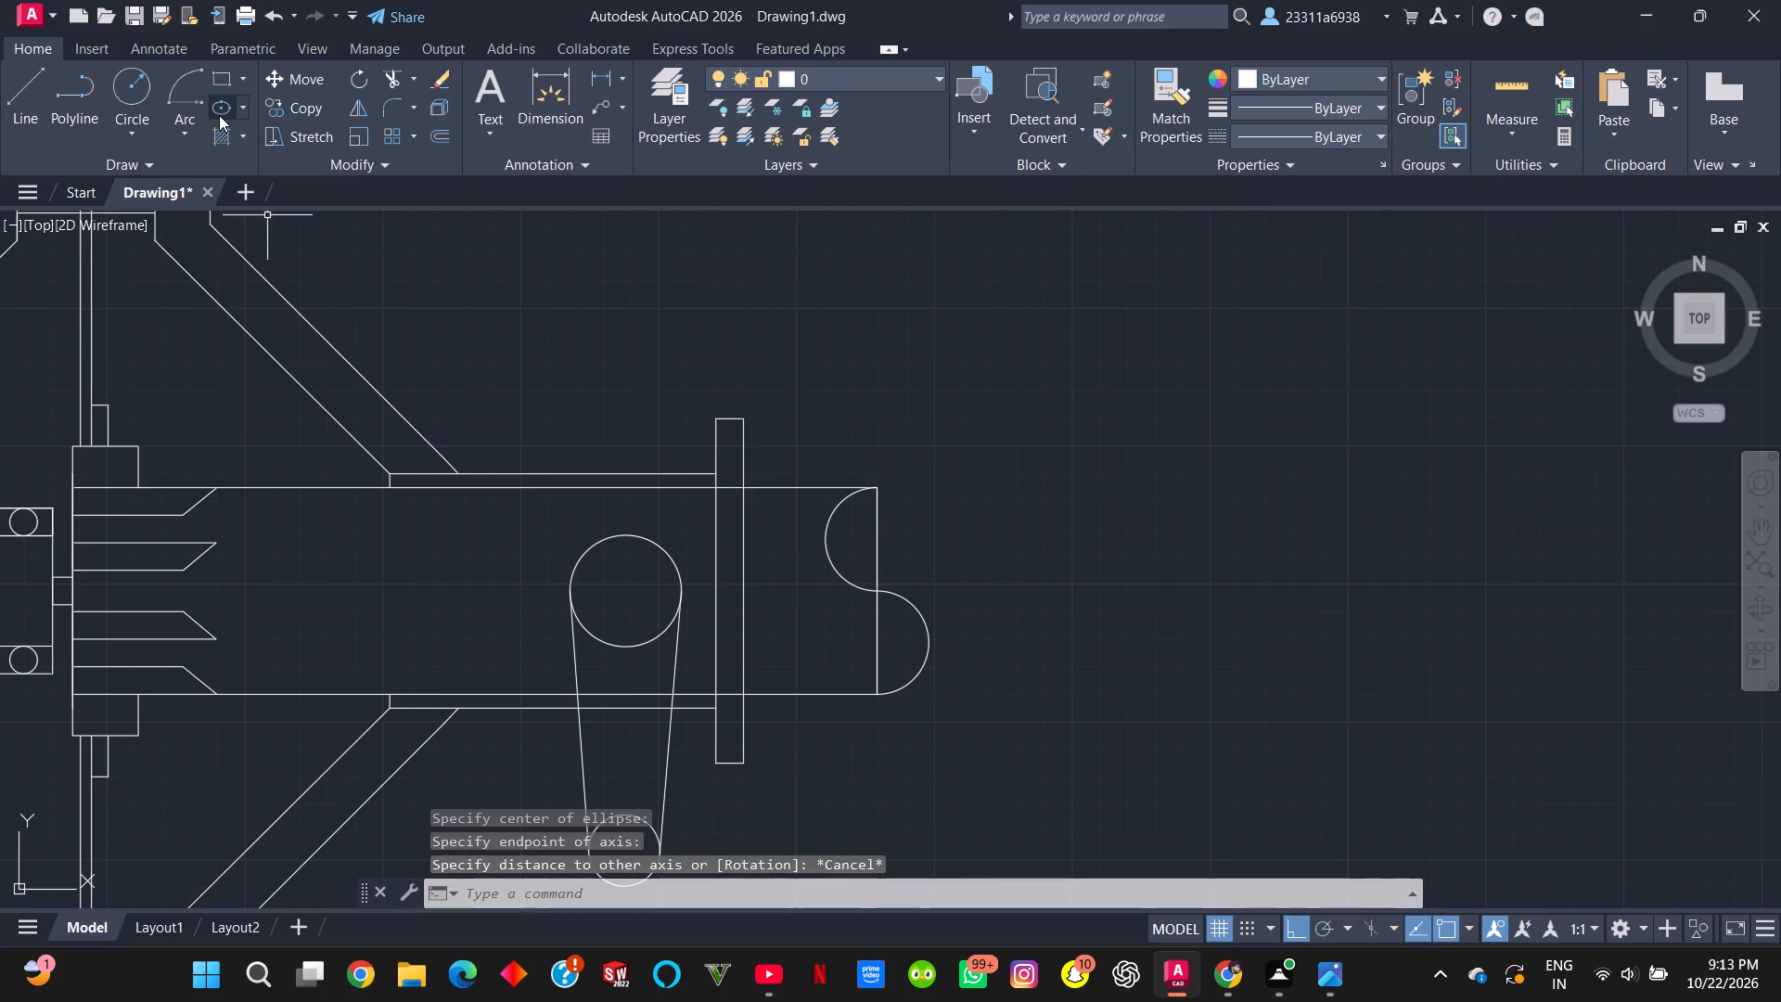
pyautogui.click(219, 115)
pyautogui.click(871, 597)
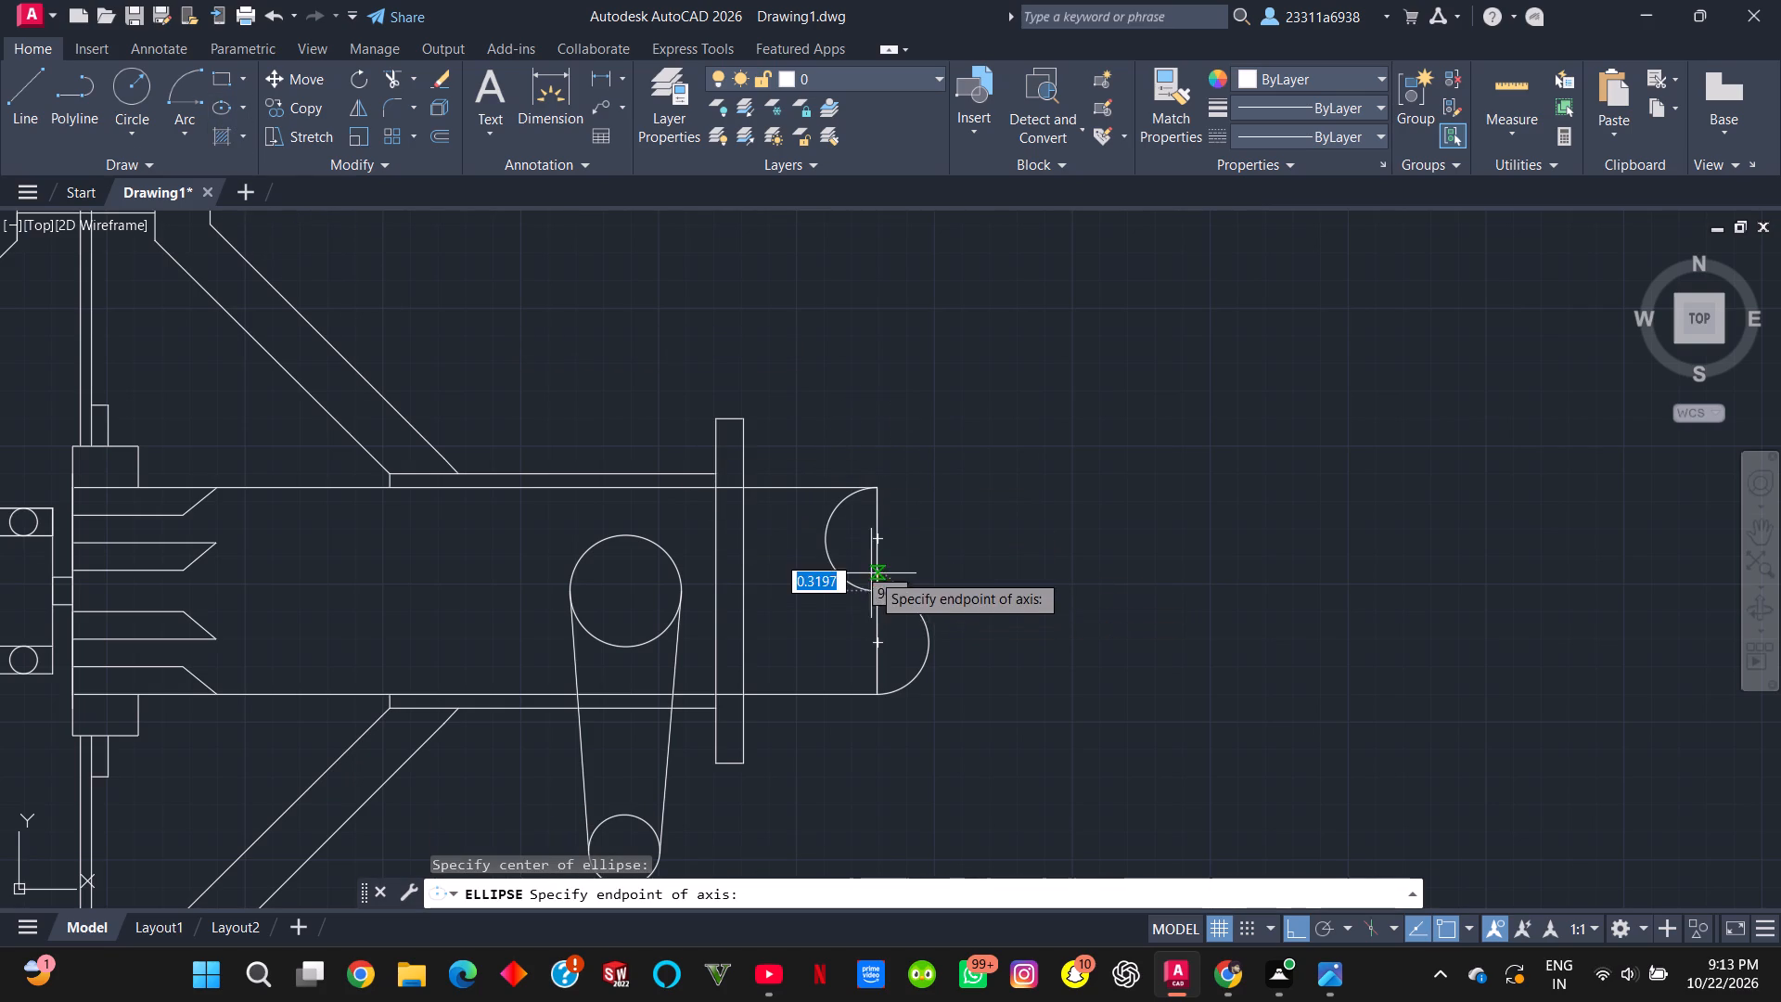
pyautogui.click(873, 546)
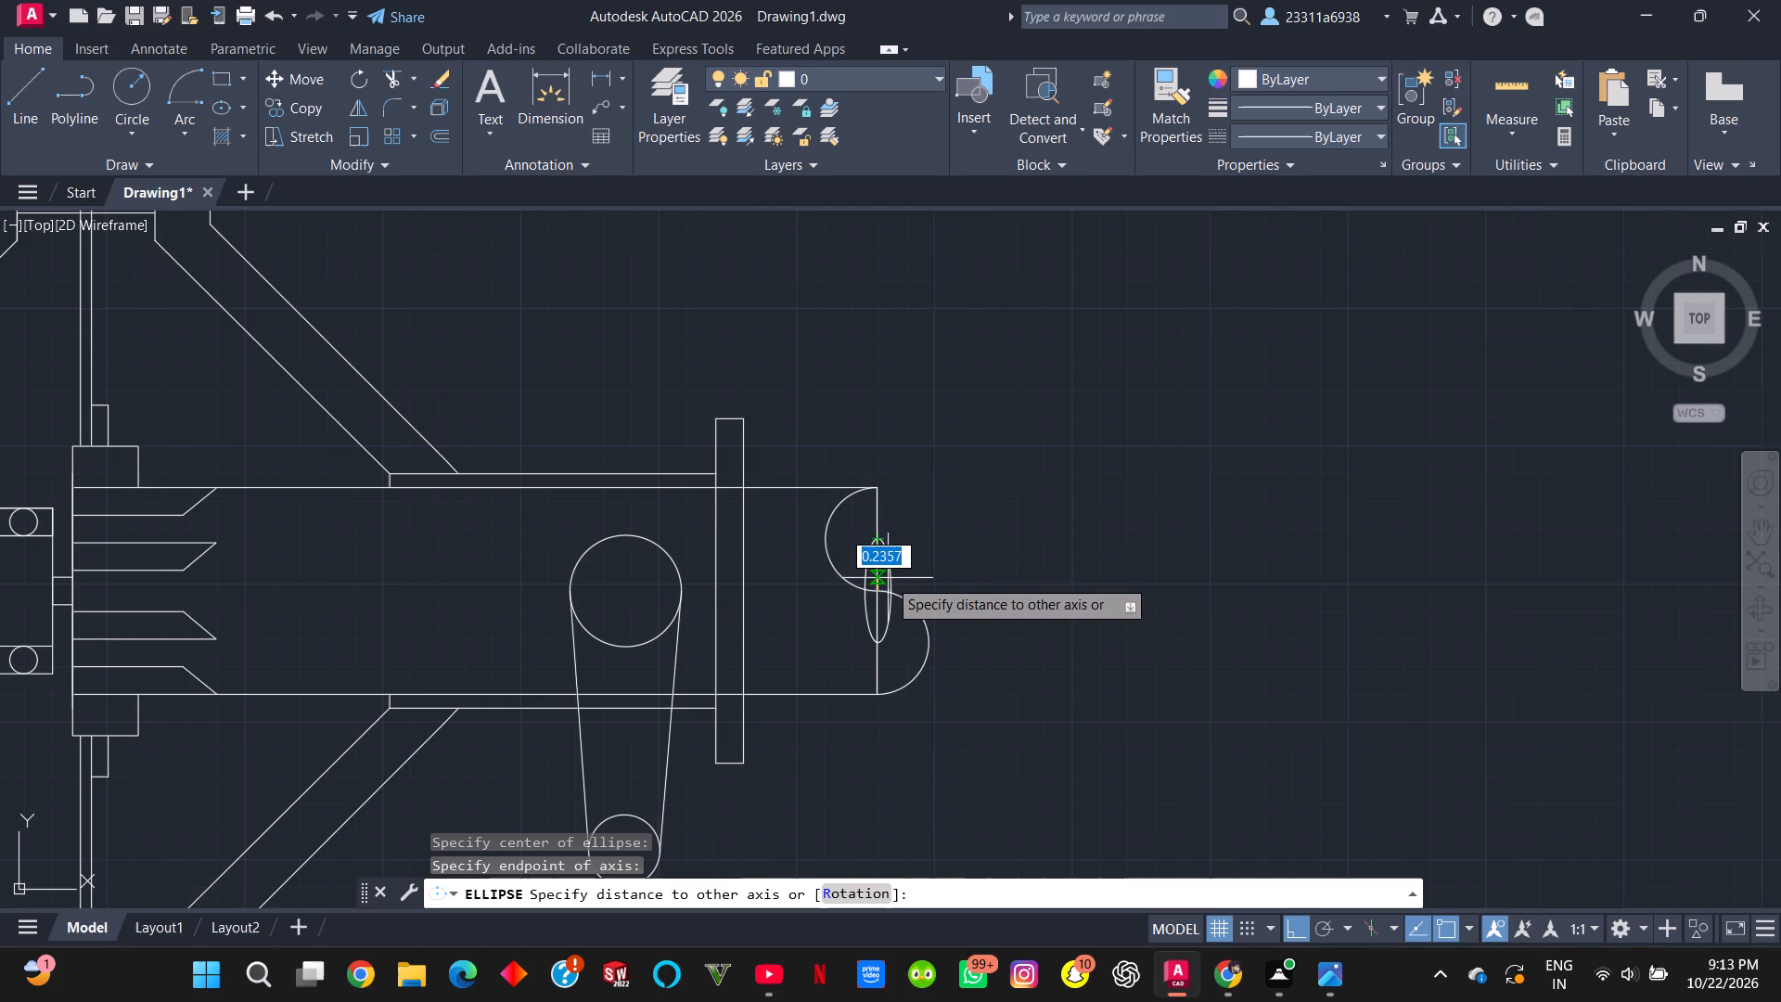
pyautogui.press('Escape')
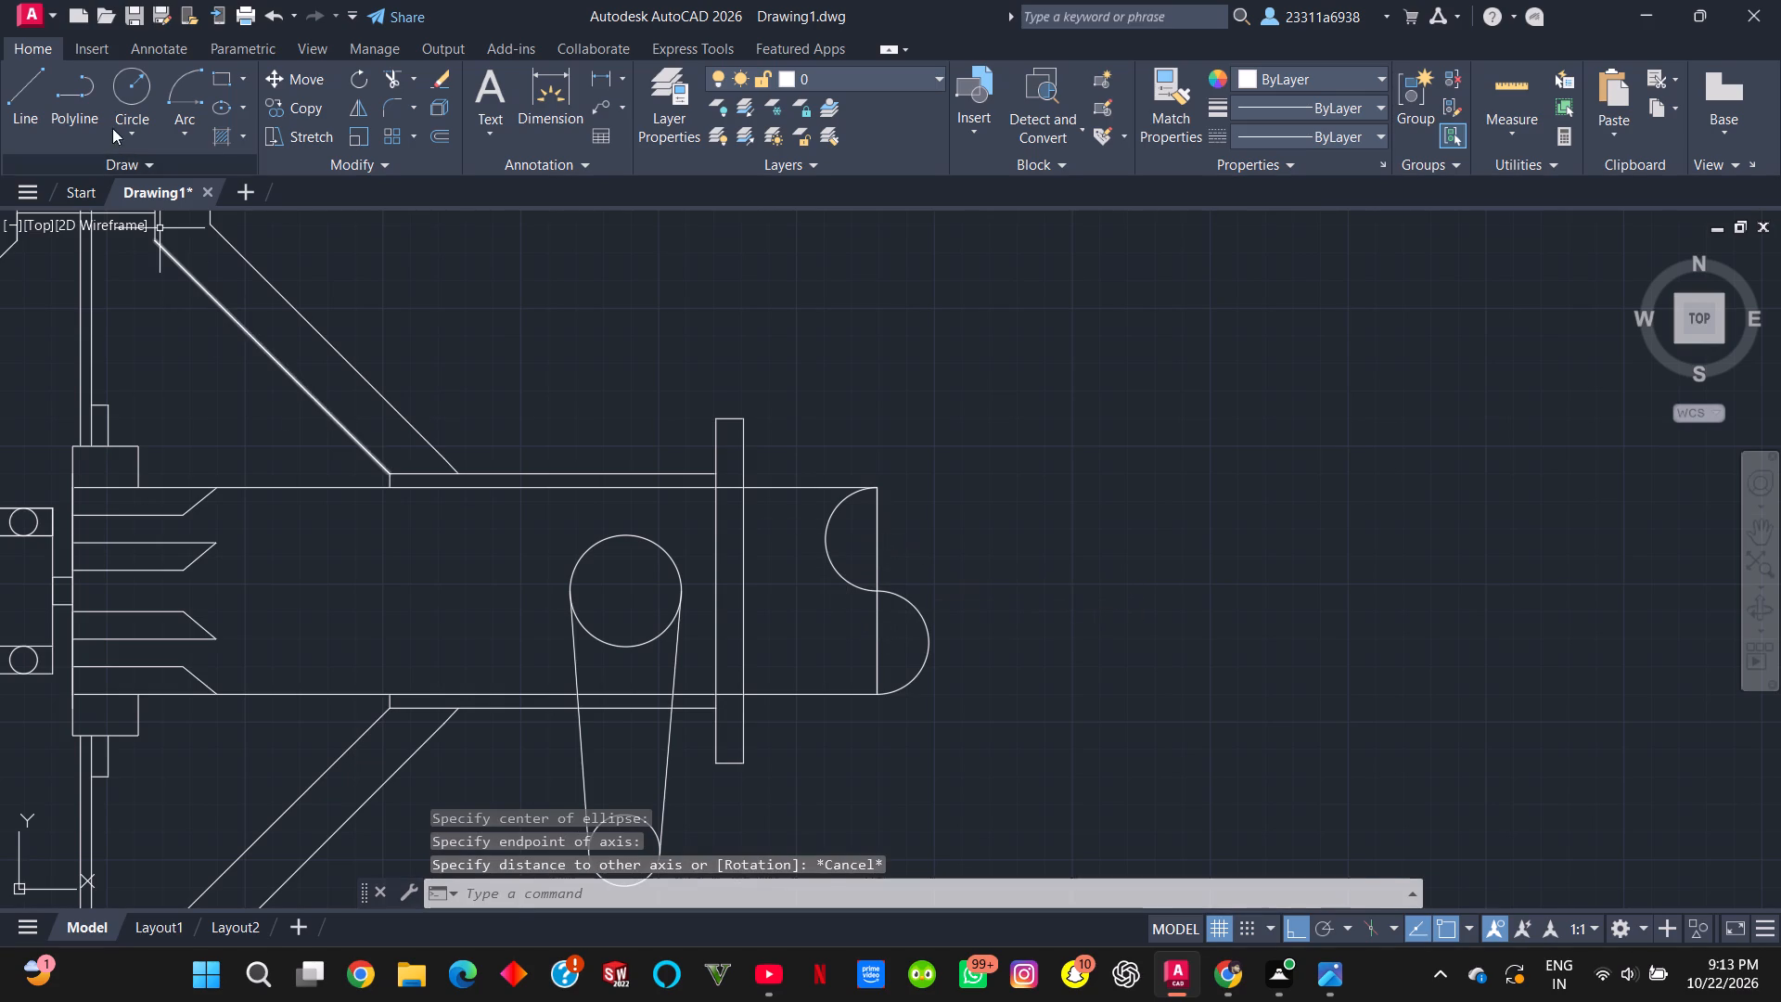
# Draw an ellipse centred on the upper arc's centre, its vertical axis reaching the shaft's top corner and its width narrower than the arc's circle.
pyautogui.click(221, 109)
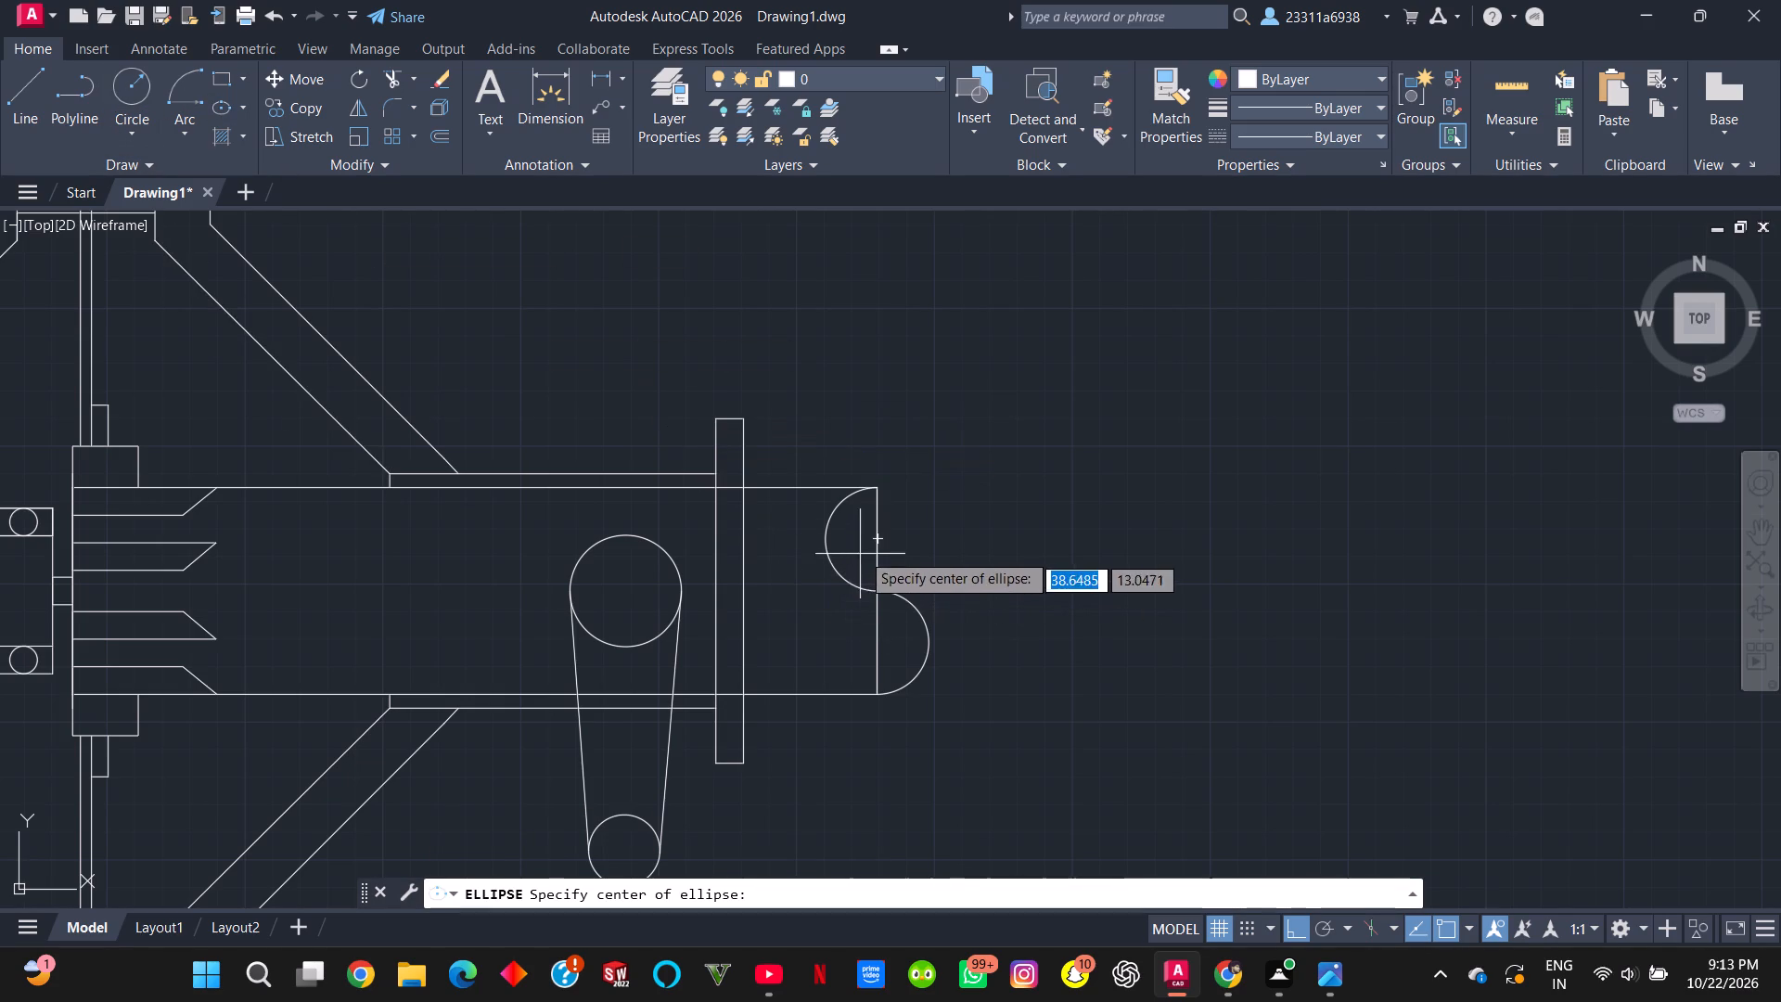
pyautogui.click(871, 541)
pyautogui.click(875, 495)
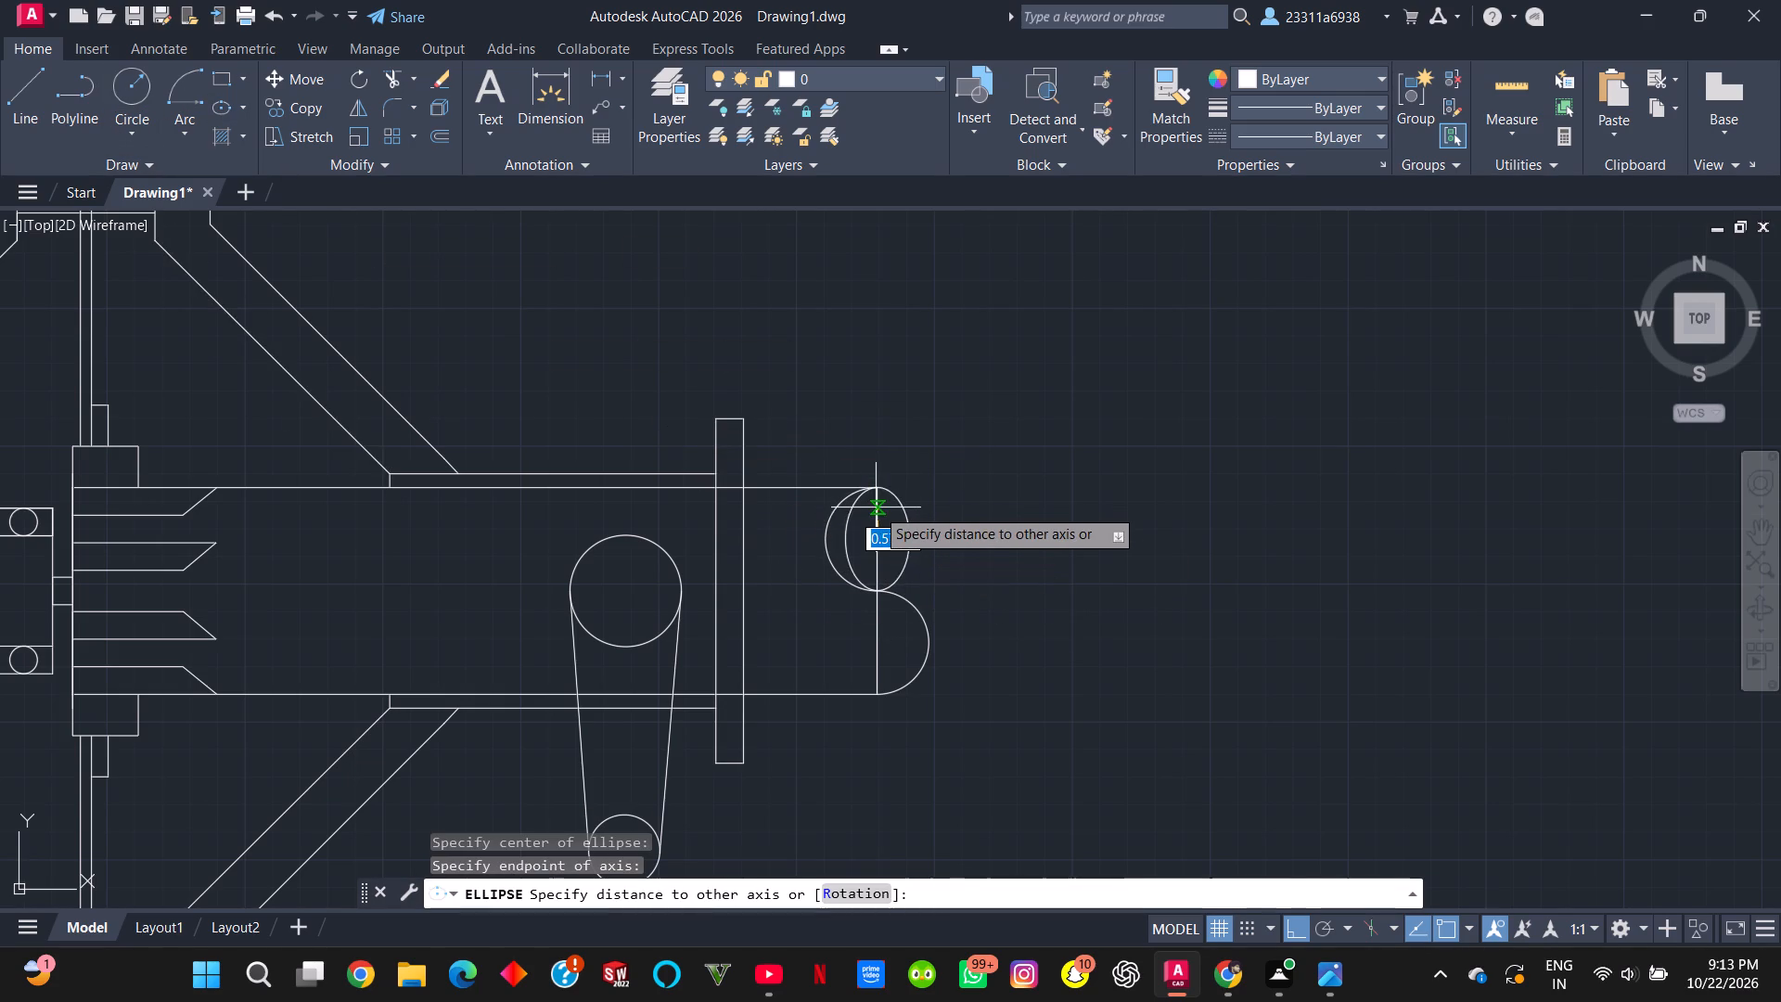
pyautogui.click(875, 507)
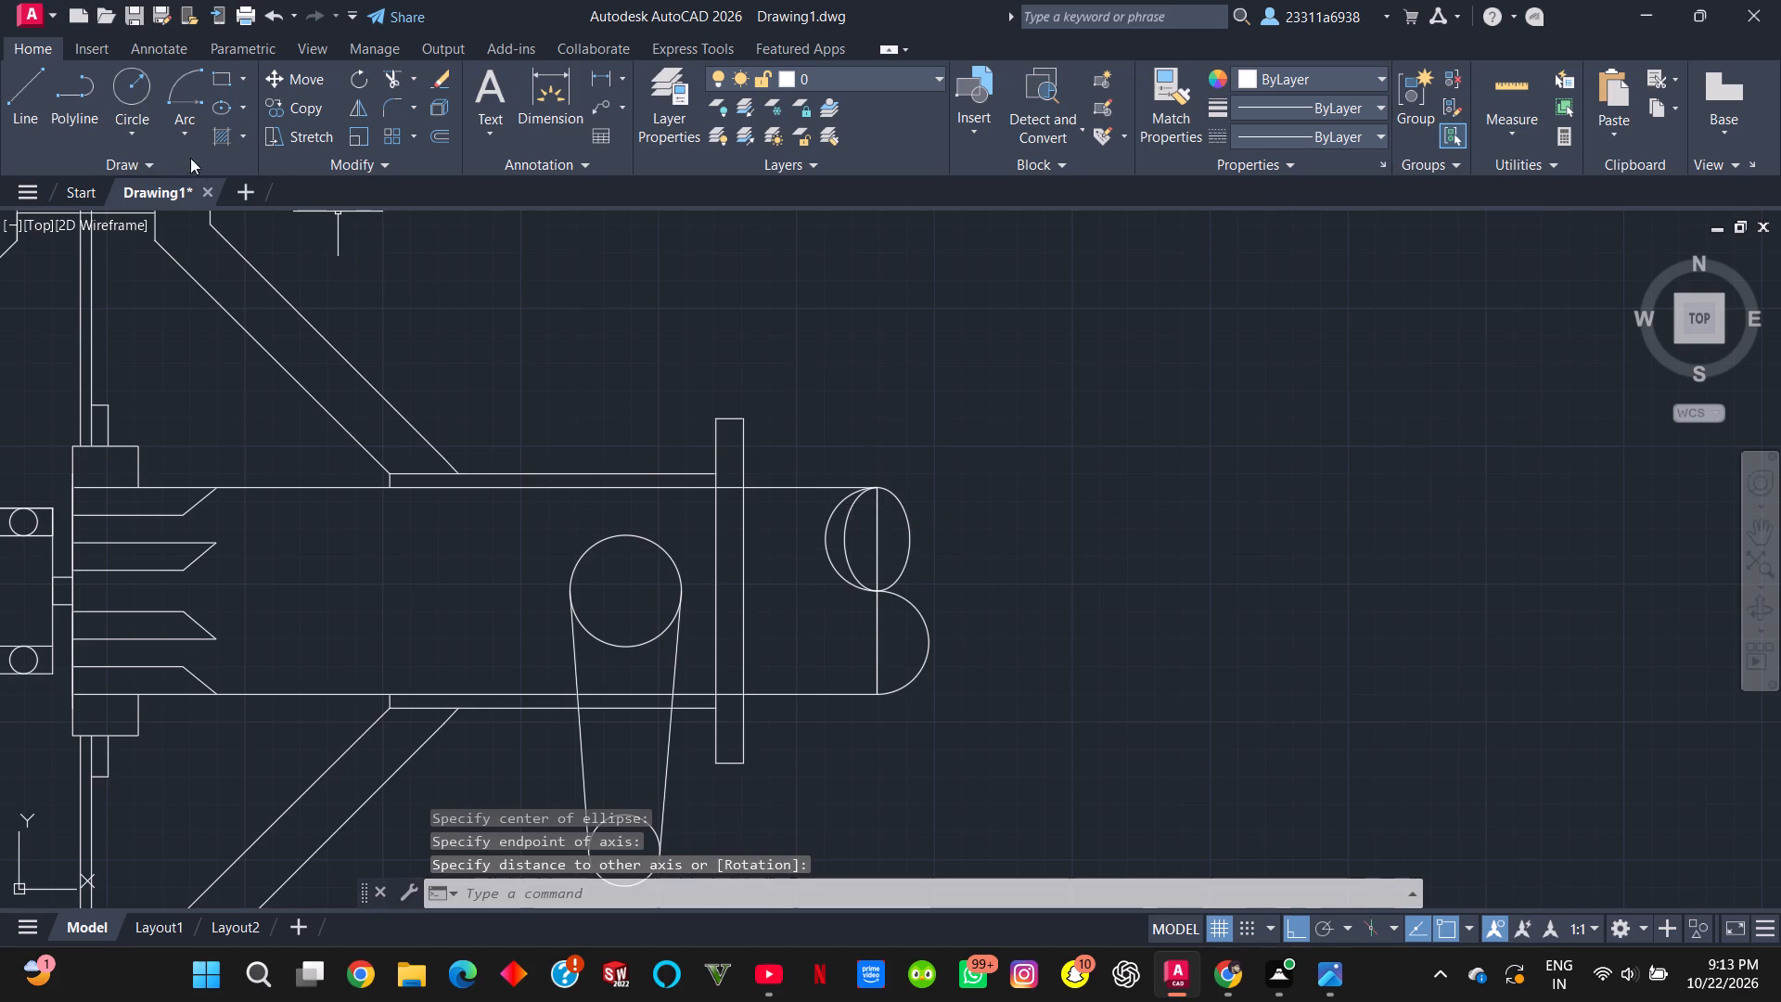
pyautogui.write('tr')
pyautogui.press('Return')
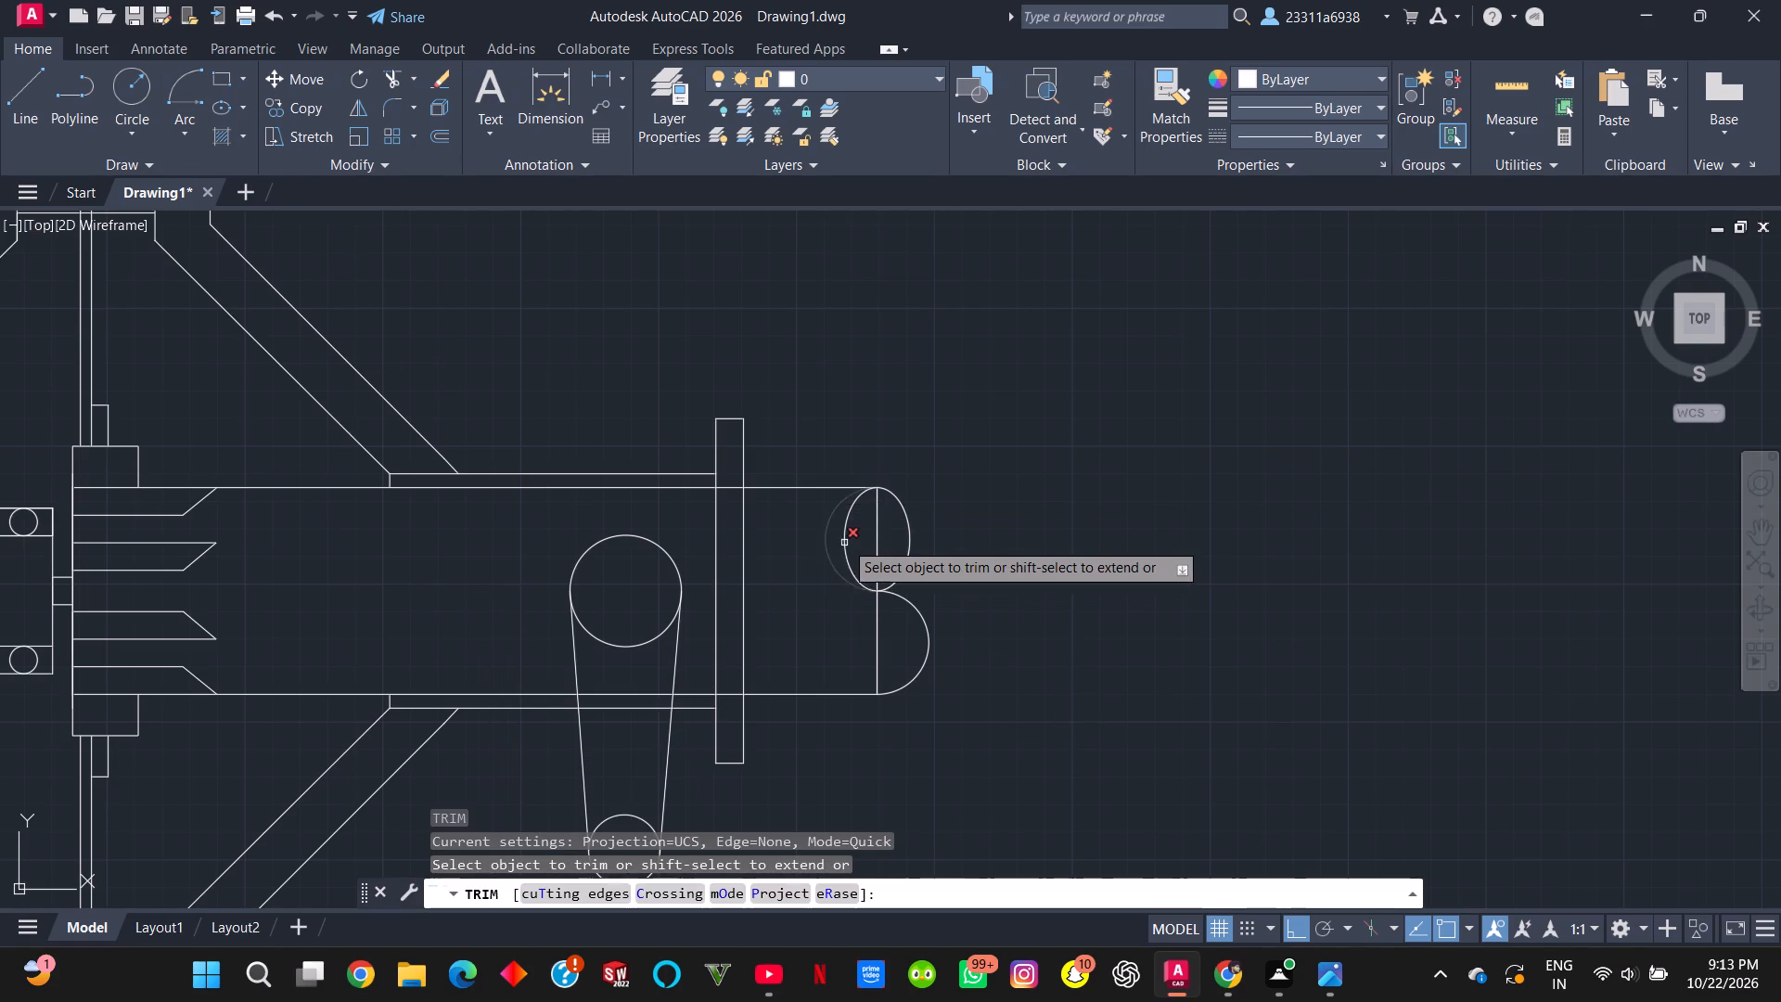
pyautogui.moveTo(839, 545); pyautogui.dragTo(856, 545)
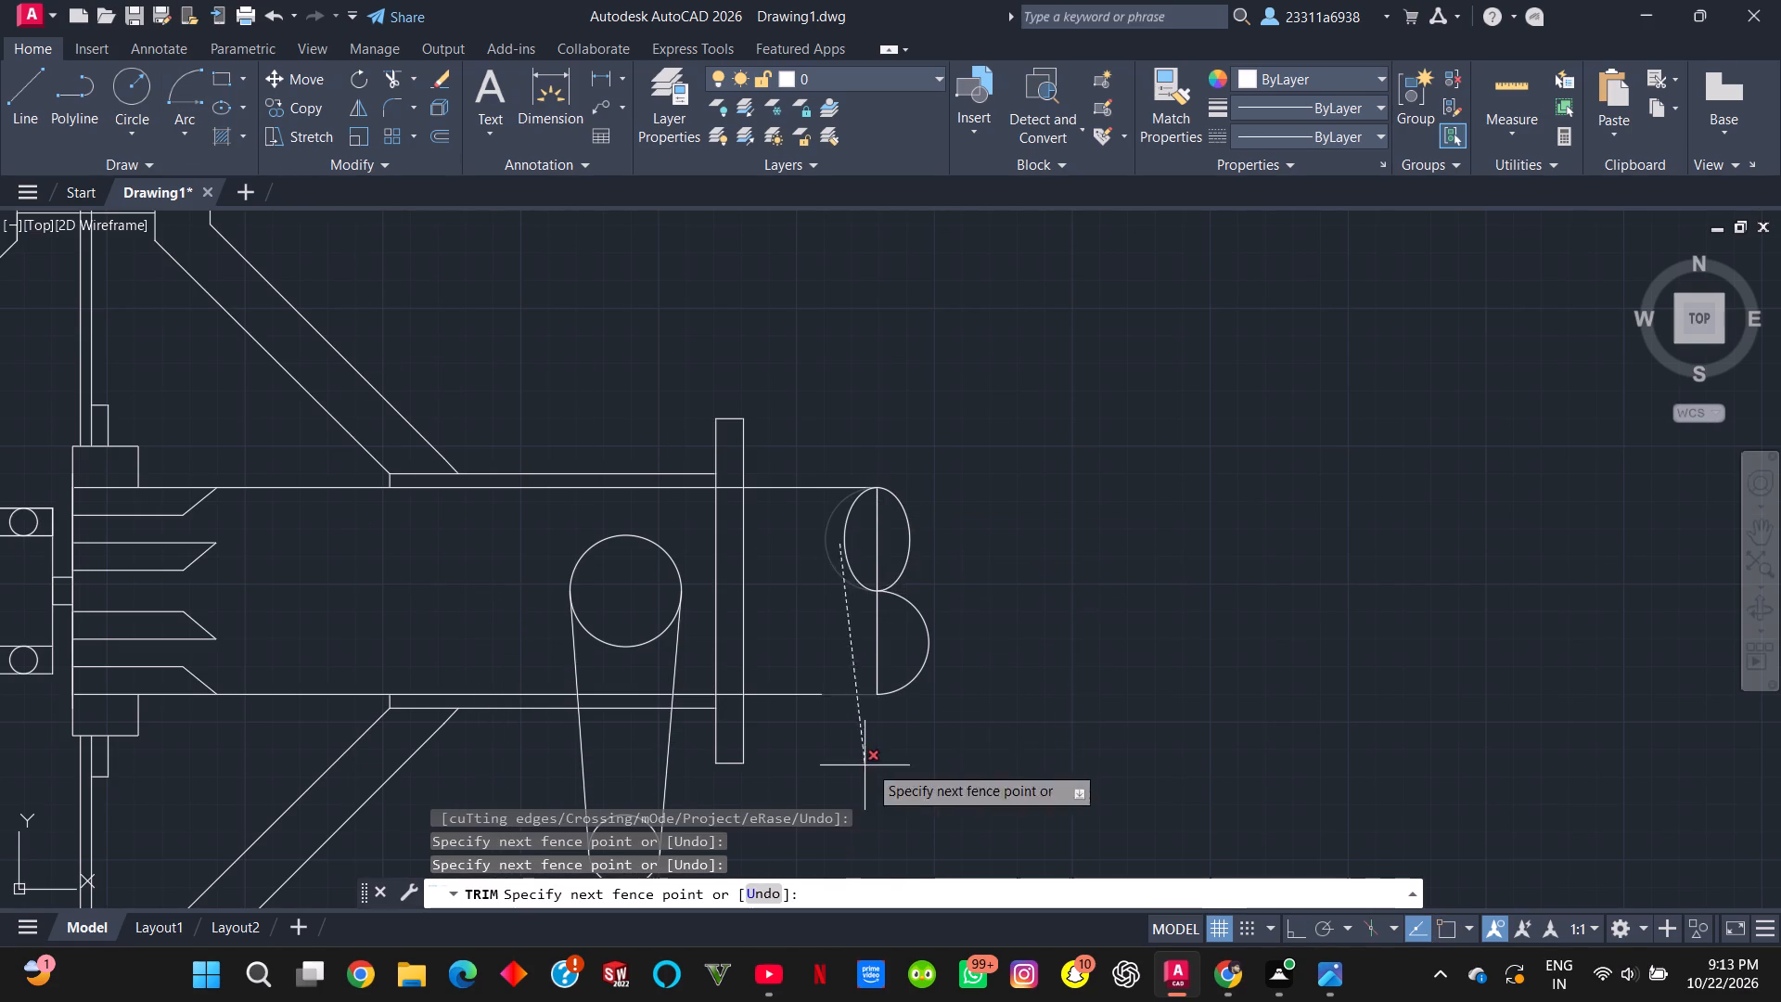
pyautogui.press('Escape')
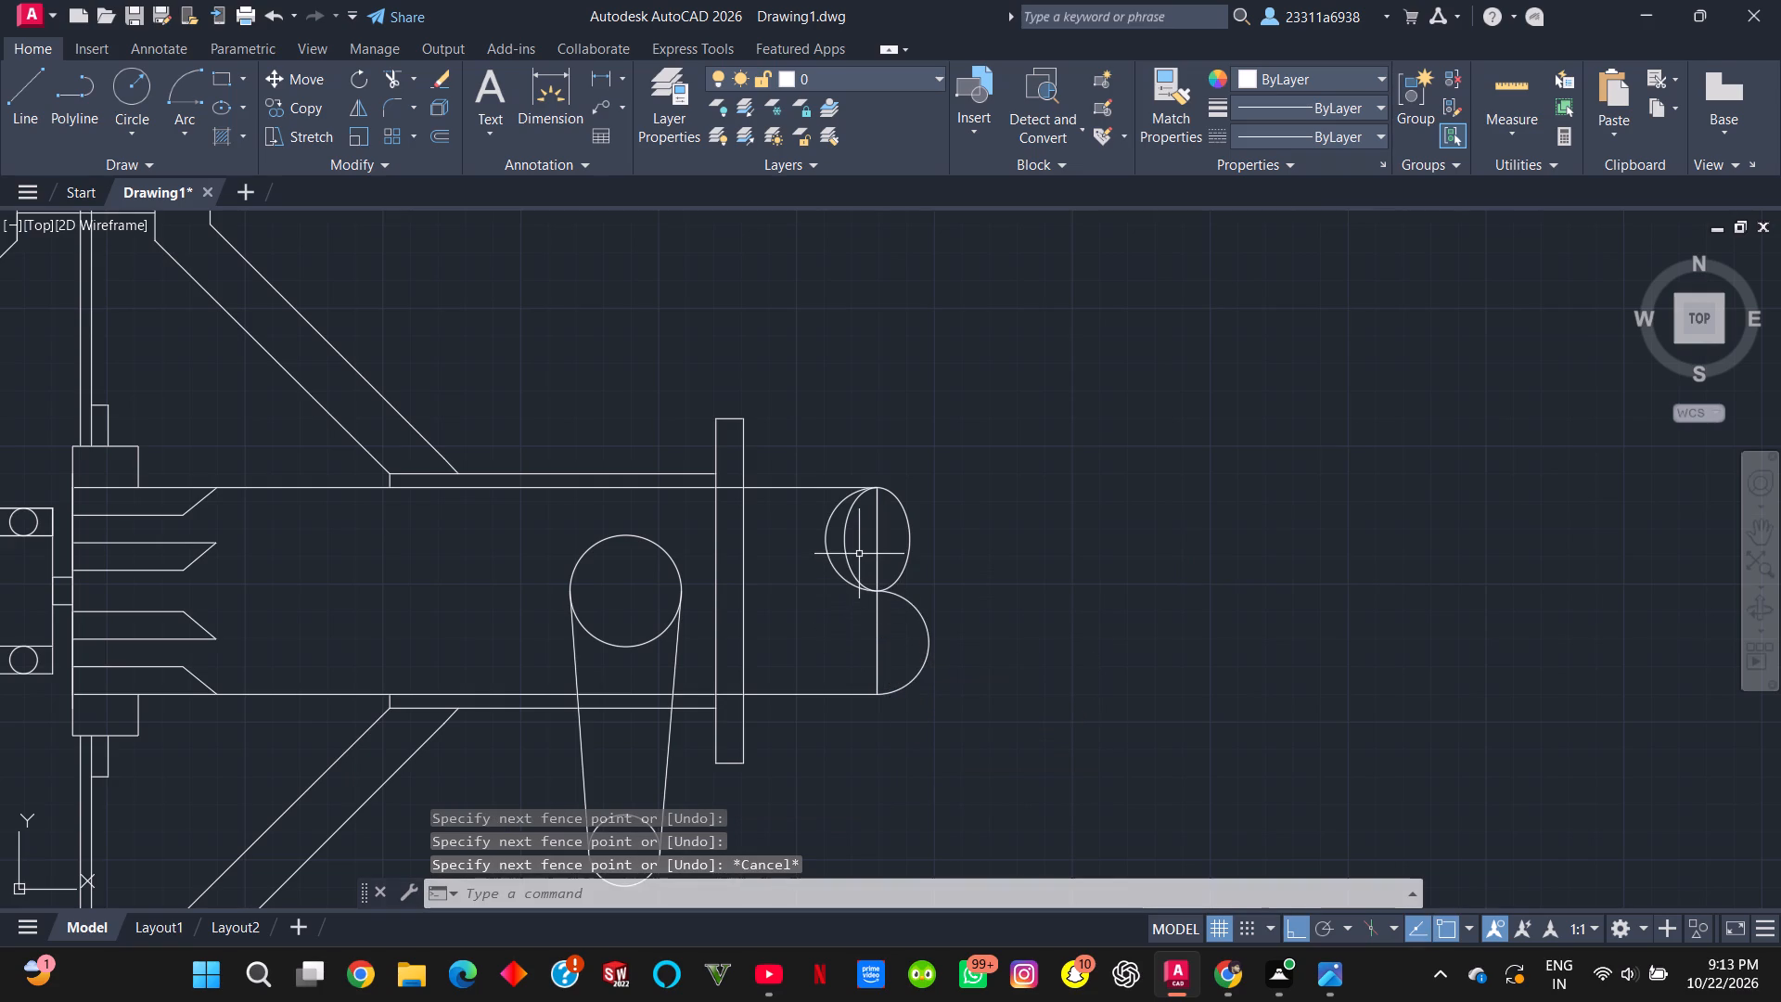
# Trim away the half of the ellipse that lies inside the upper arc at the shaft end.
pyautogui.write('tr')
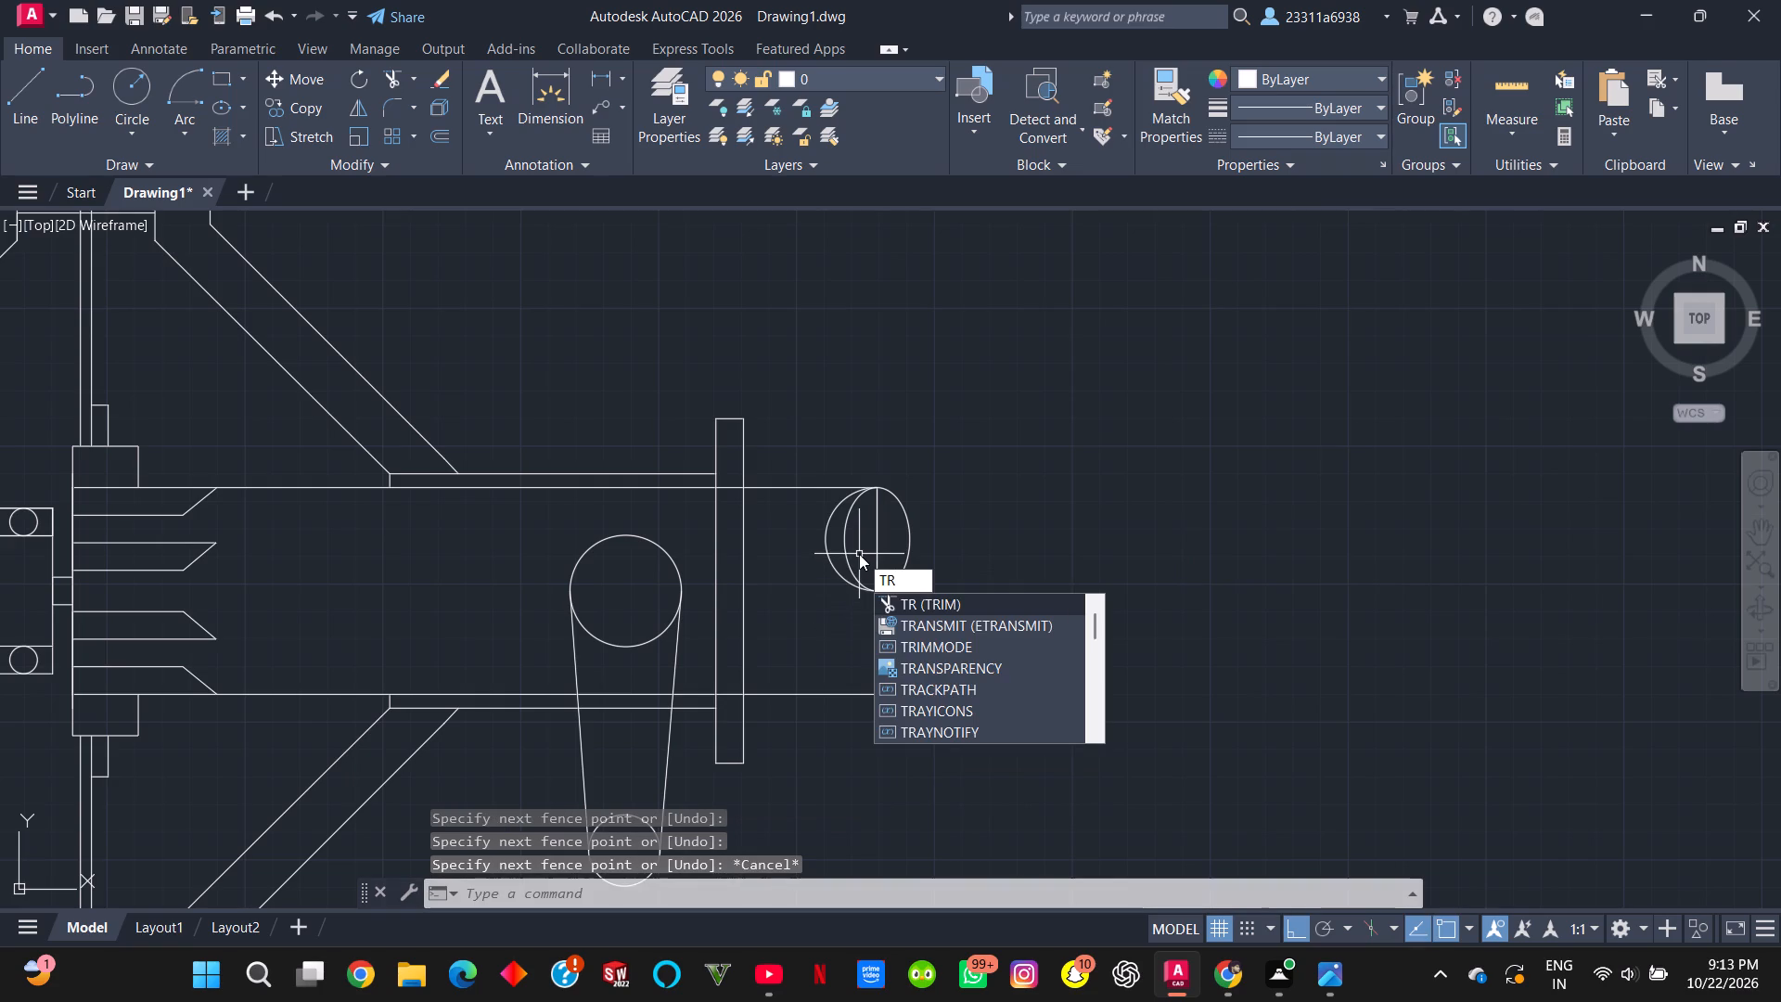
pyautogui.press('Return')
pyautogui.moveTo(864, 546); pyautogui.dragTo(846, 533)
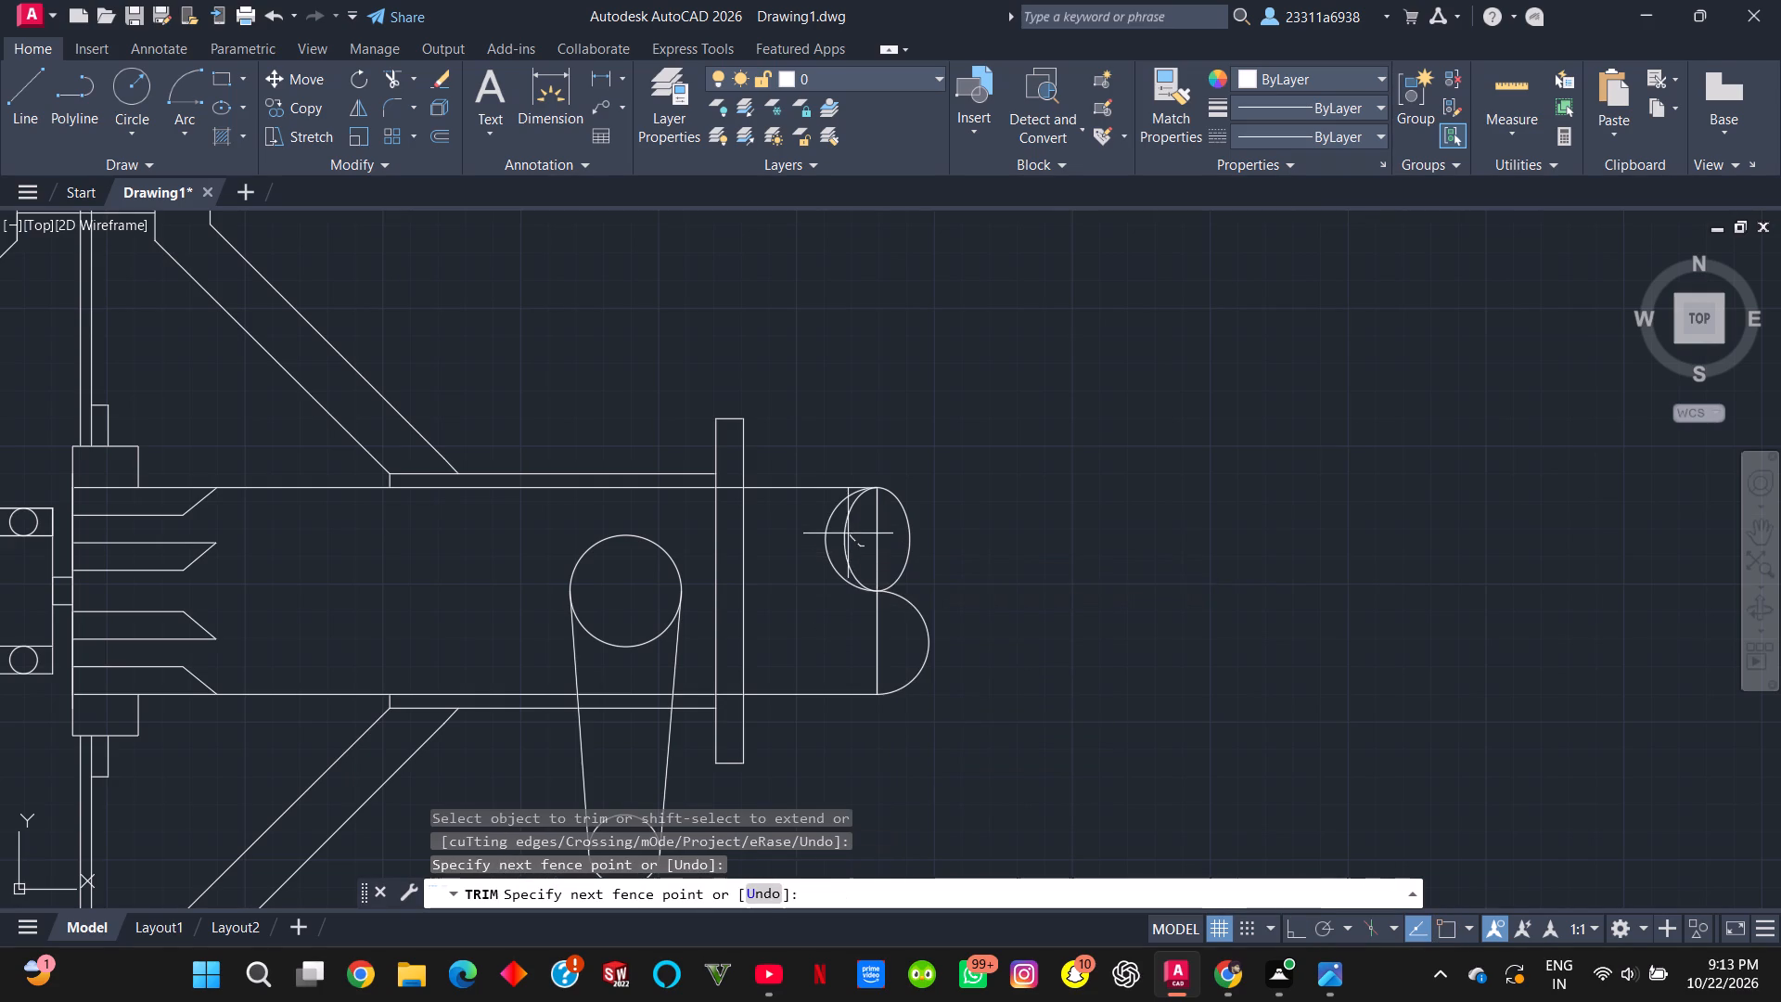
pyautogui.moveTo(846, 533); pyautogui.dragTo(839, 533)
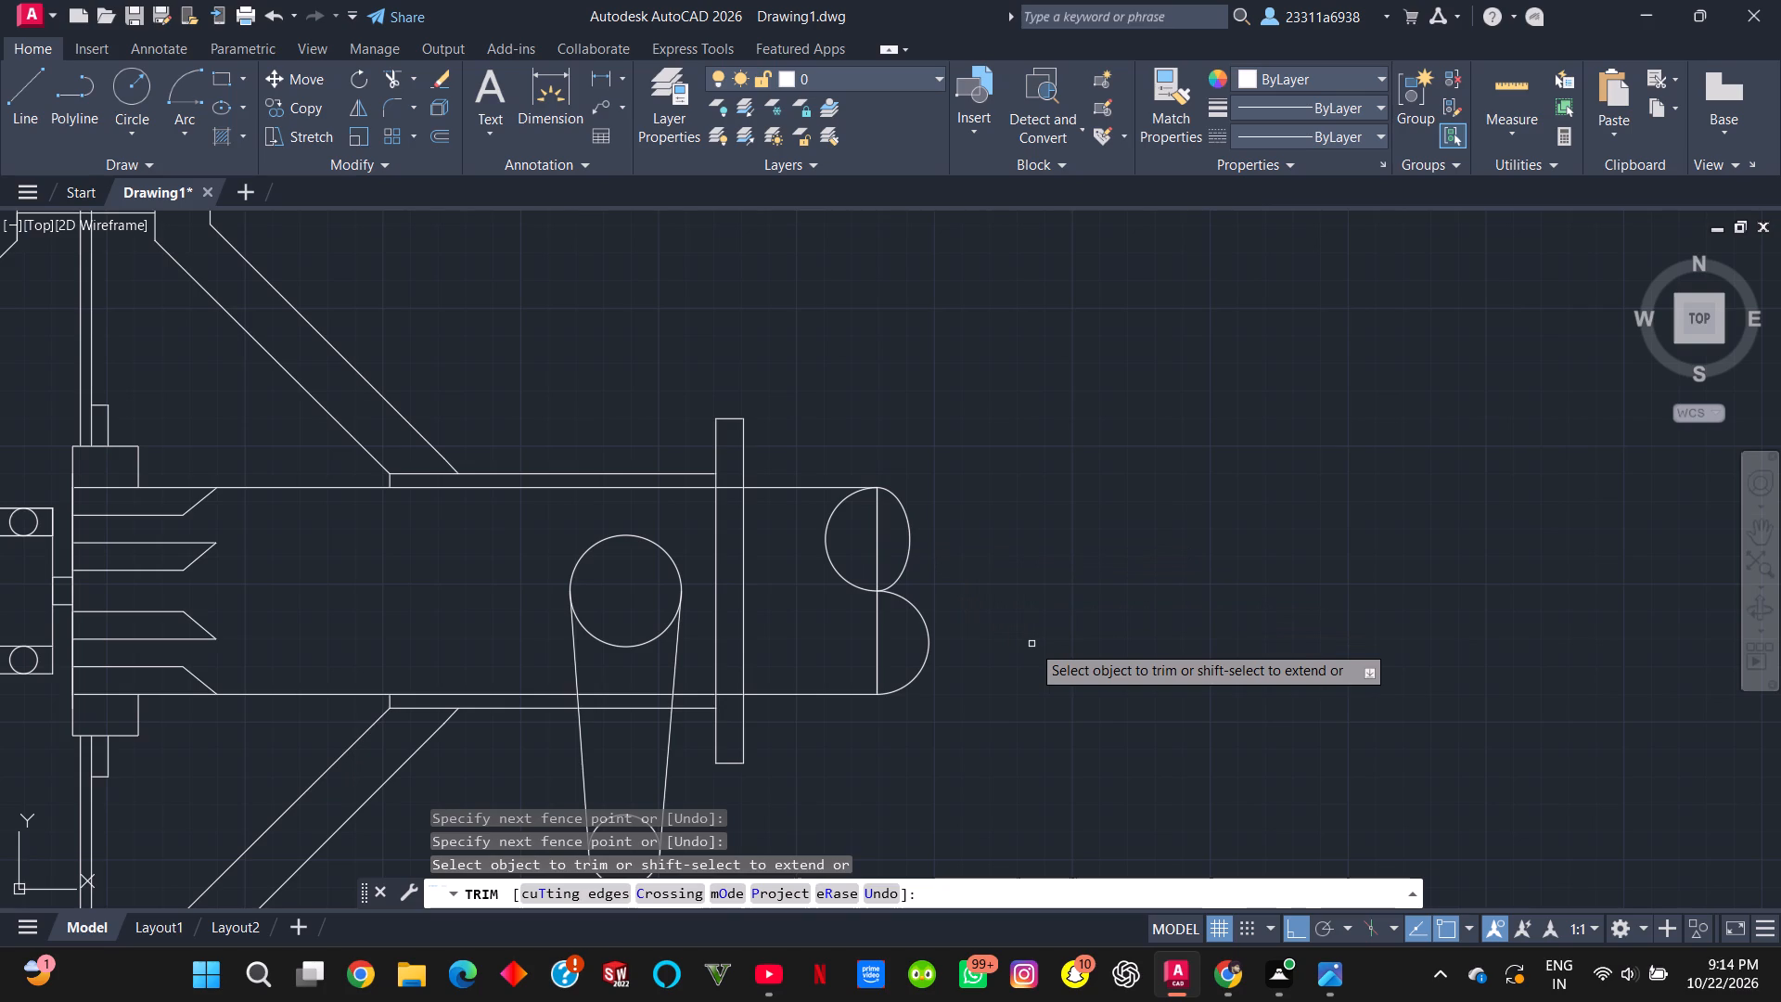
pyautogui.scroll(-2, 1033, 763)
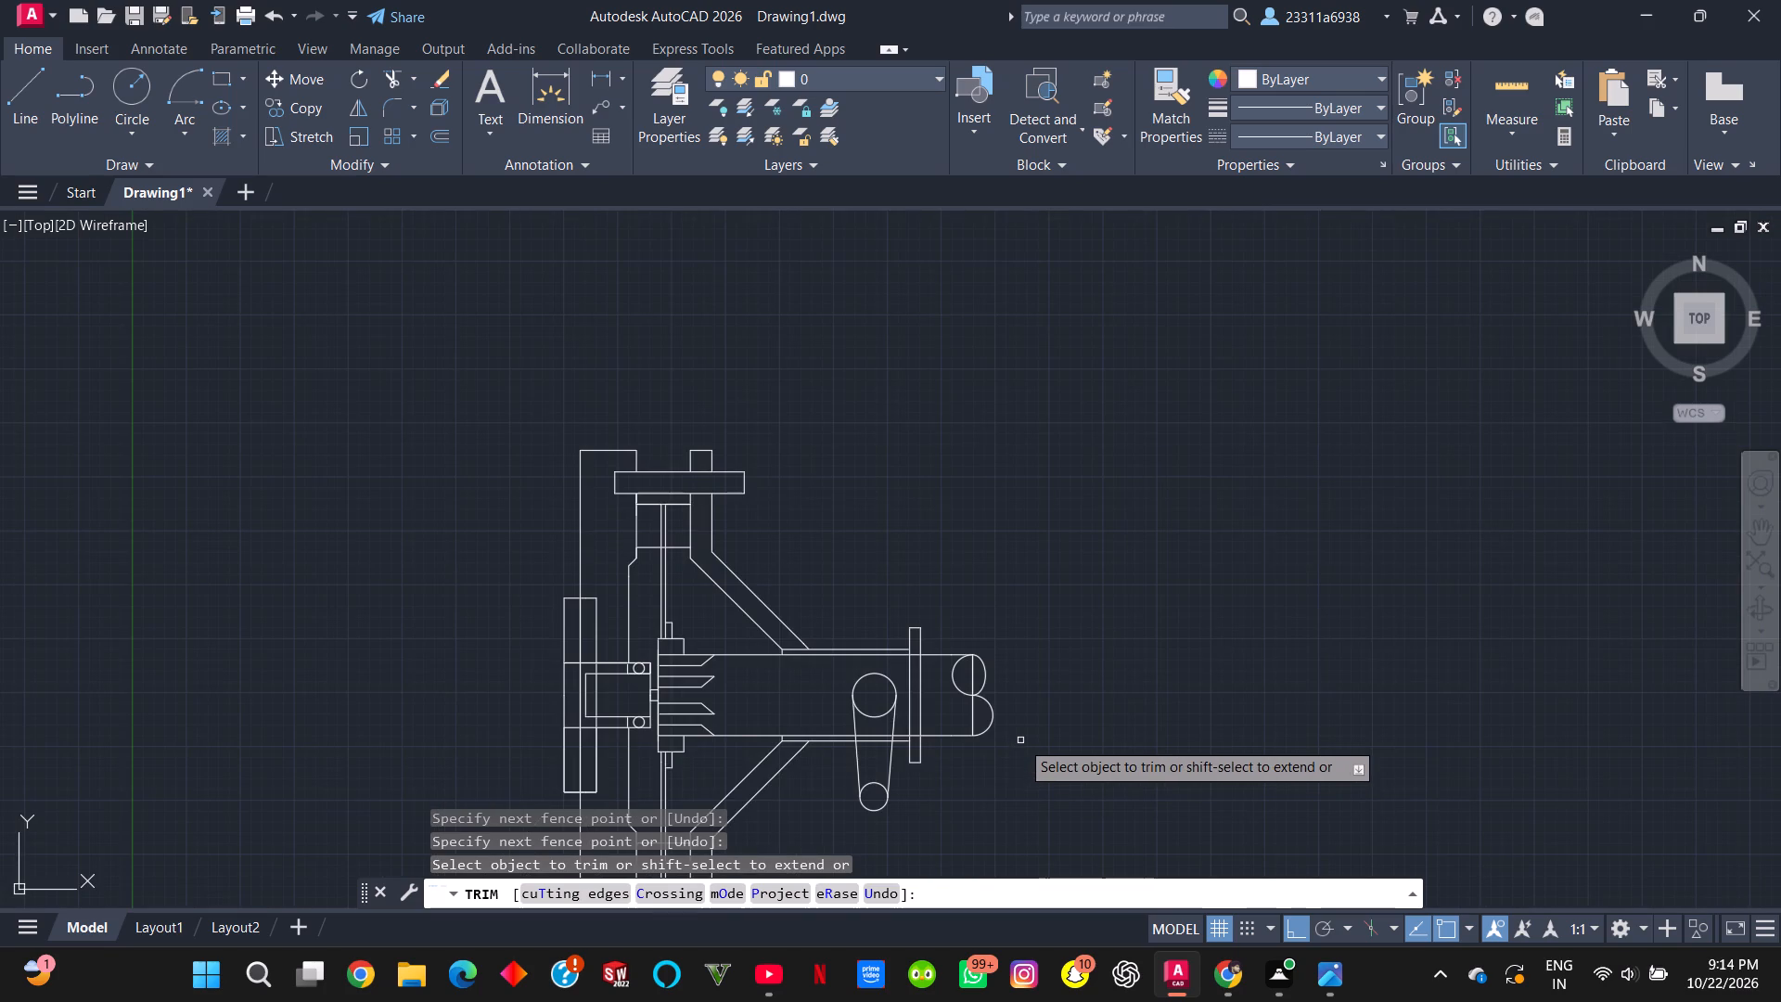
pyautogui.scroll(-1, 1020, 740)
pyautogui.scroll(2, 871, 756)
pyautogui.scroll(1, 496, 392)
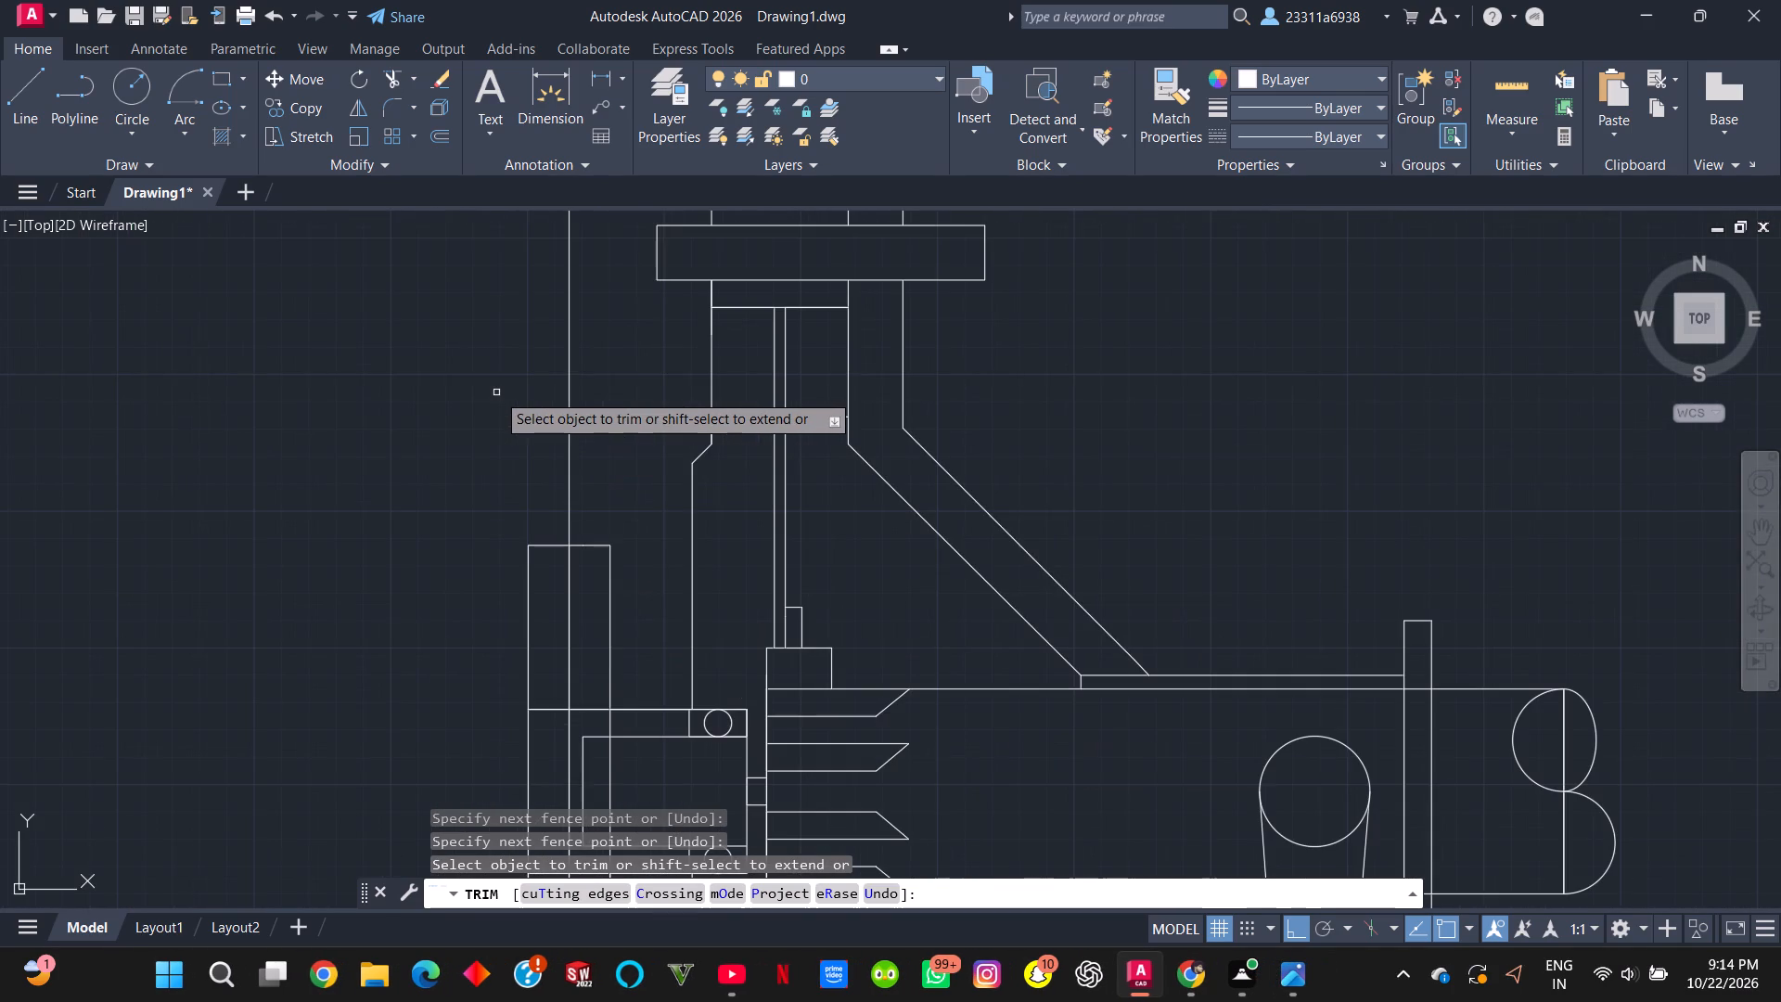
pyautogui.press('Escape')
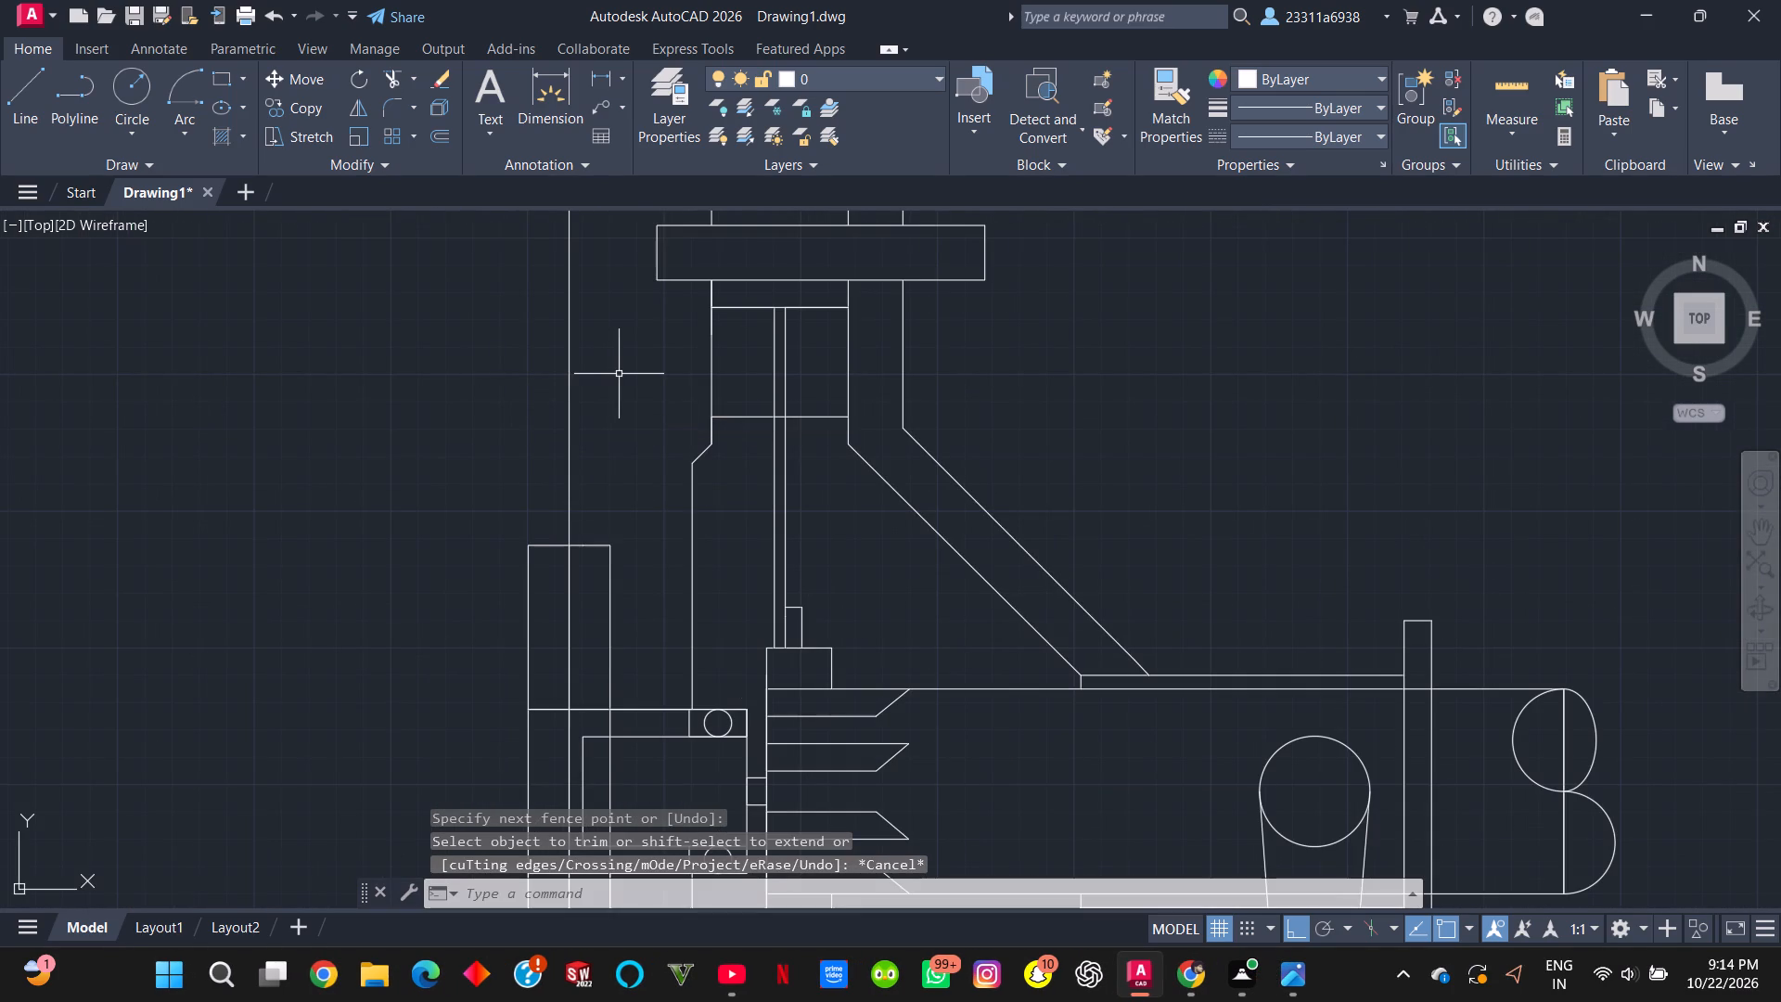
# Set the polar tracking increment angle to 15 degrees in the drafting settings.
pyautogui.moveTo(625, 411); pyautogui.dragTo(641, 578, button='middle')
pyautogui.click(37, 111)
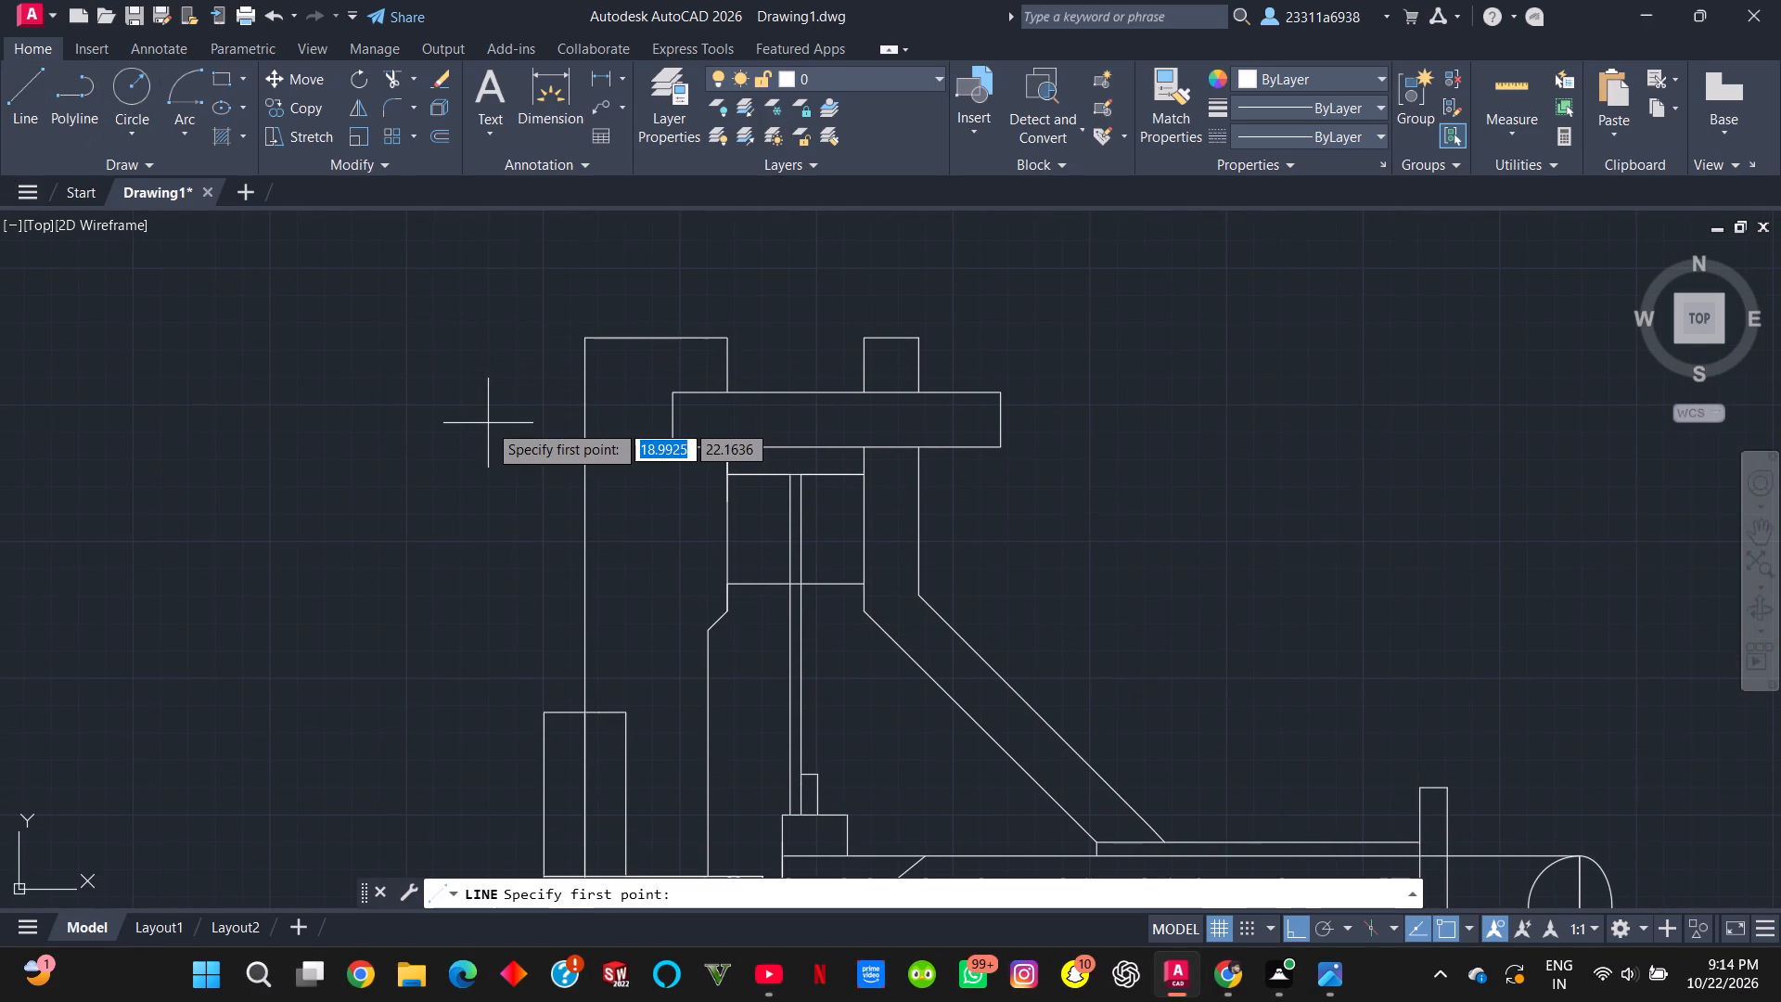
pyautogui.write('ds')
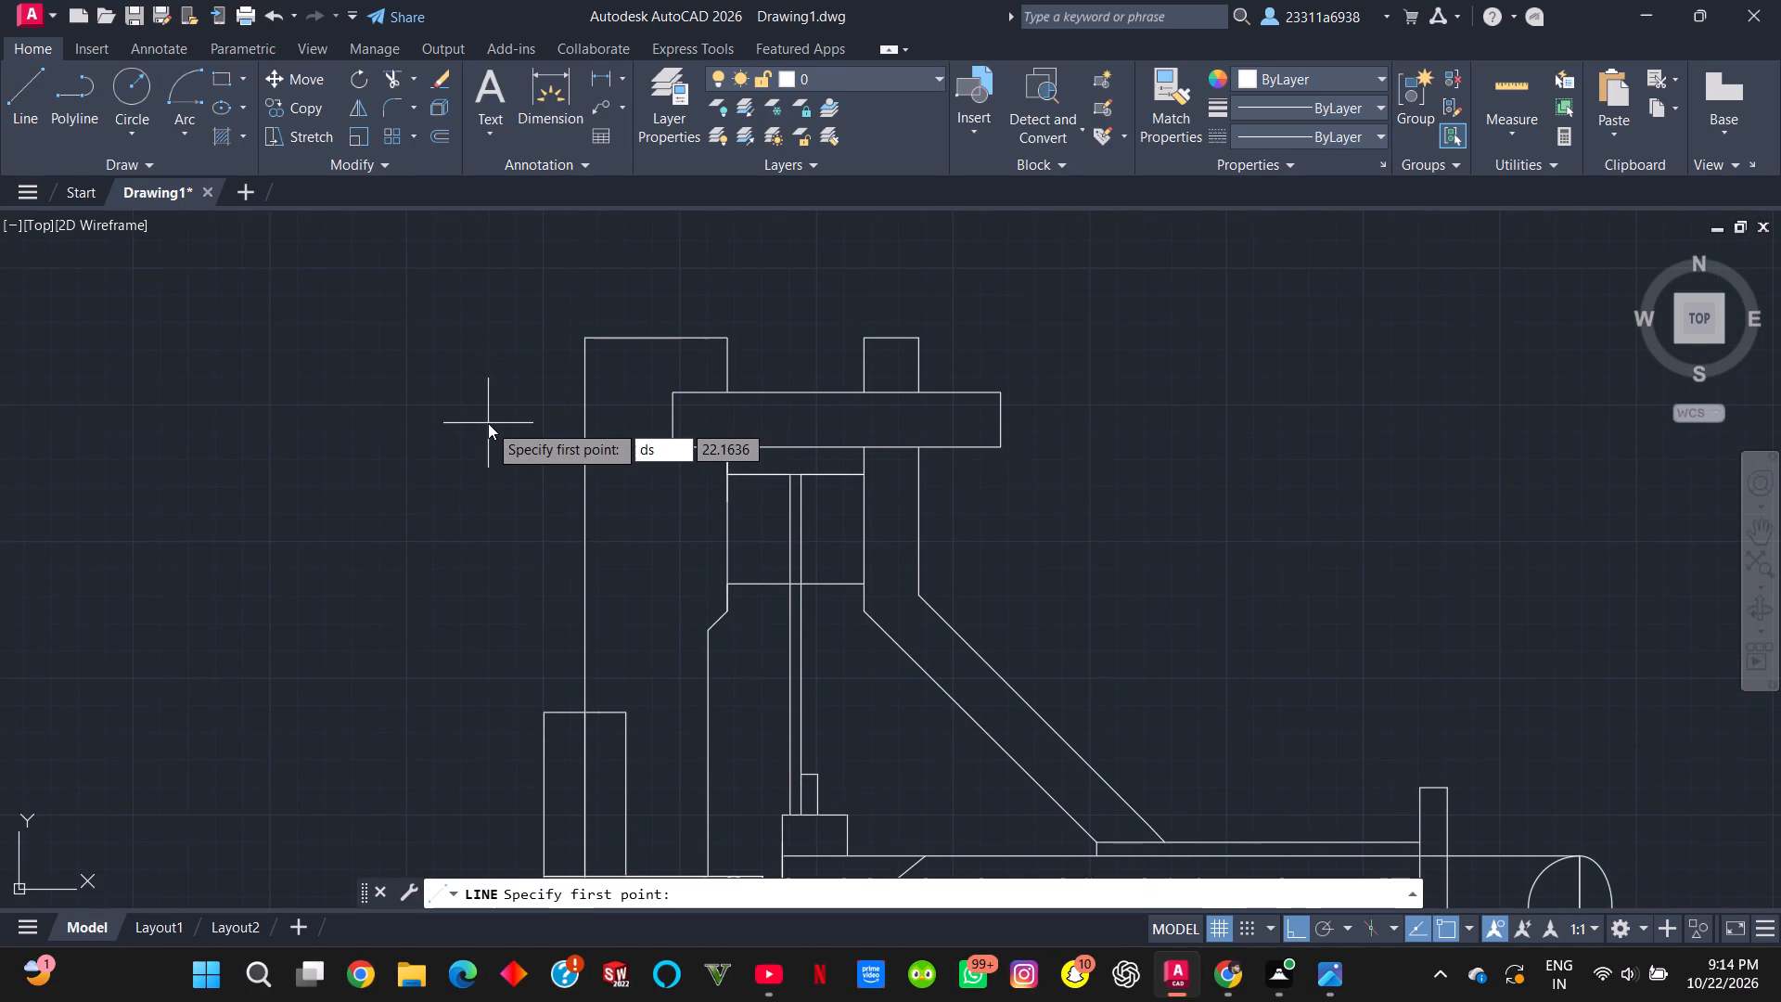
pyautogui.press('Escape')
pyautogui.write('ds')
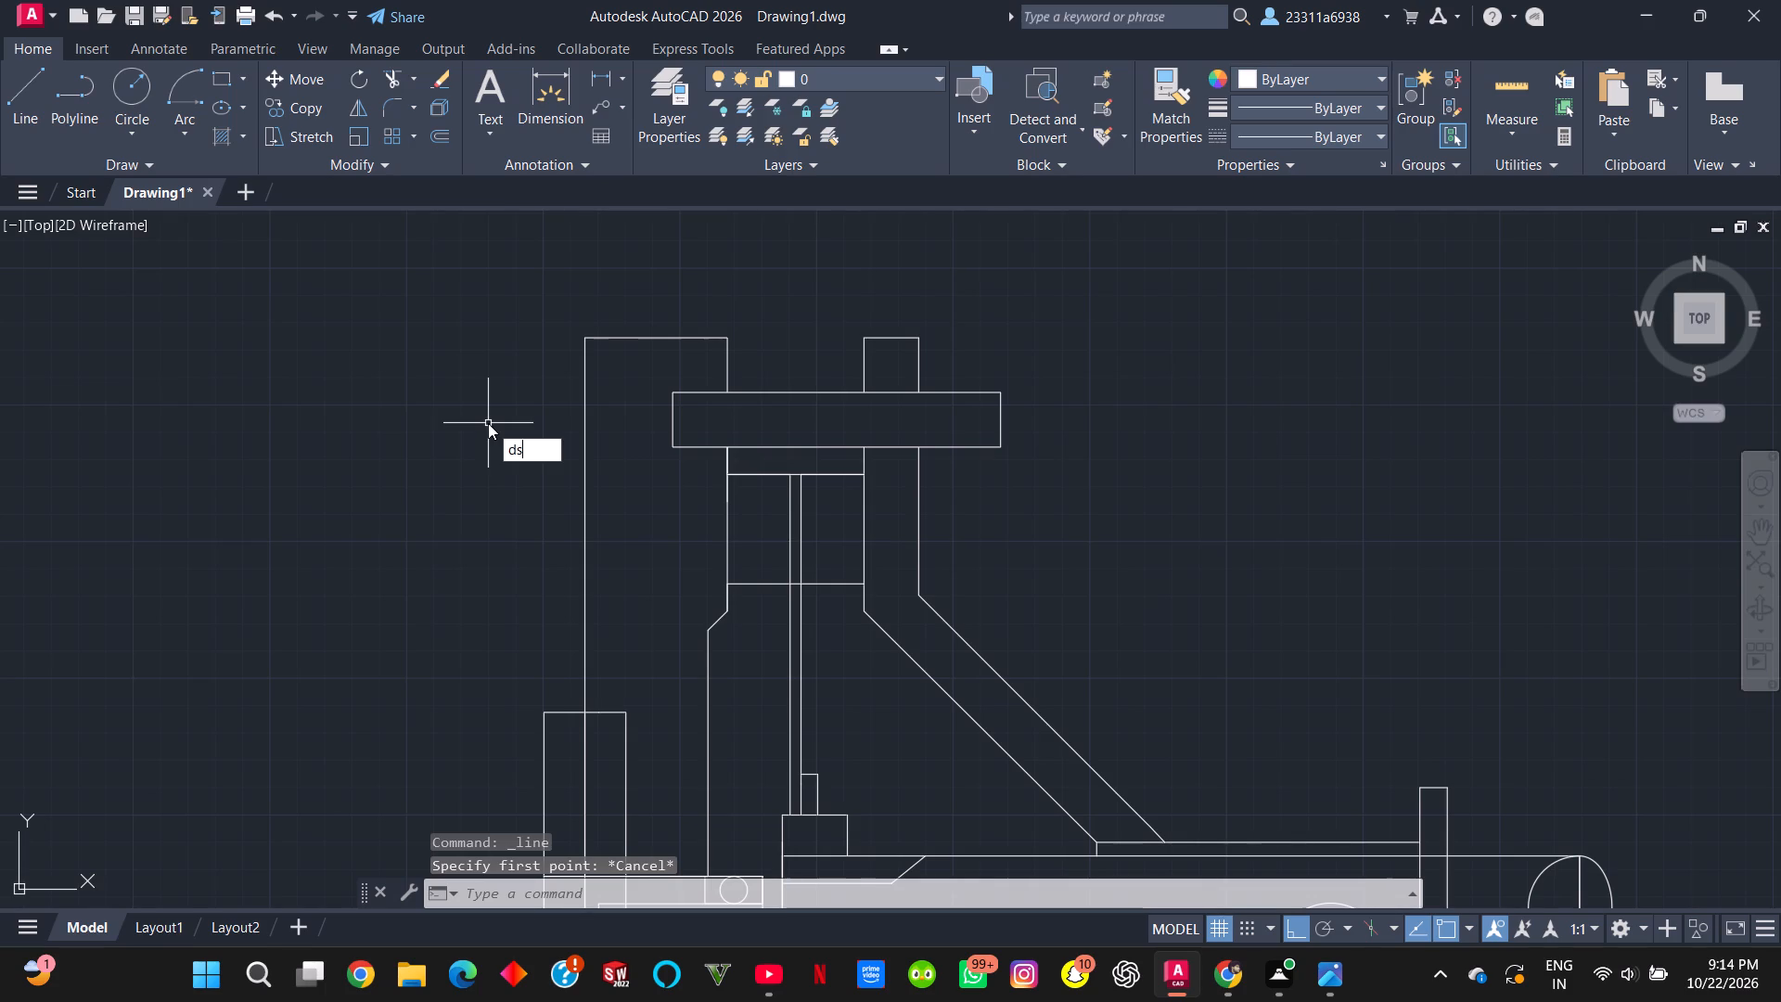
pyautogui.press('Return')
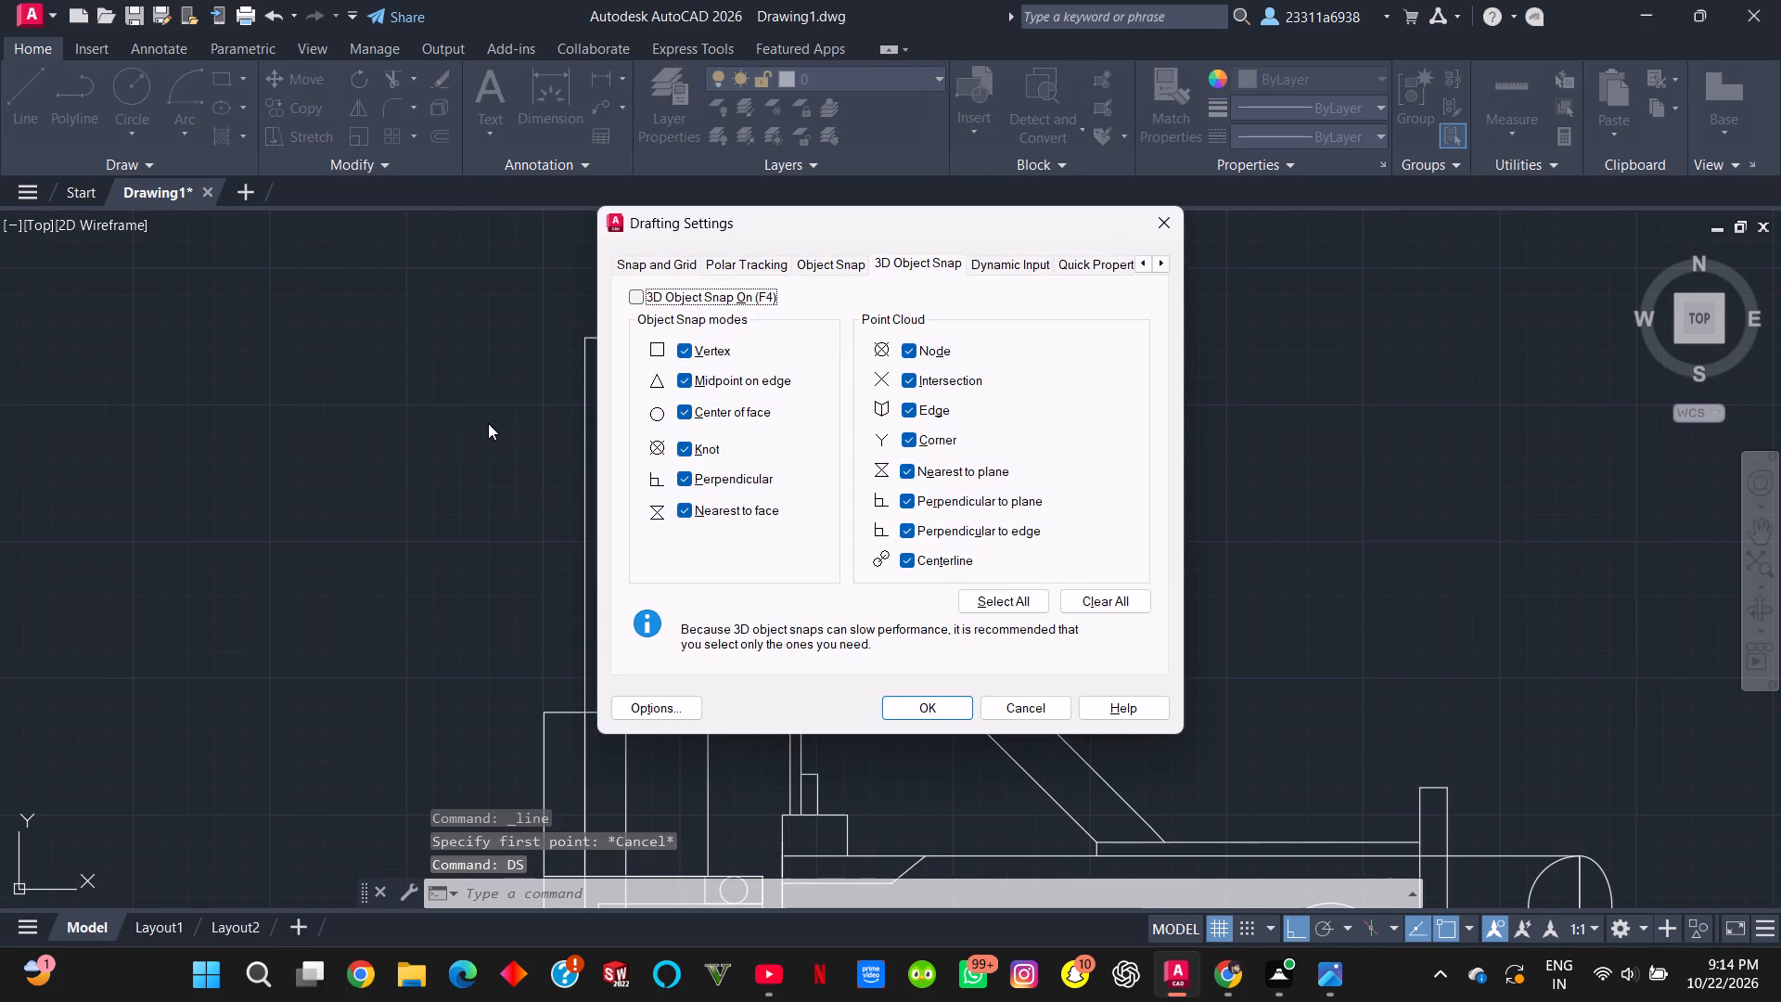
pyautogui.click(737, 261)
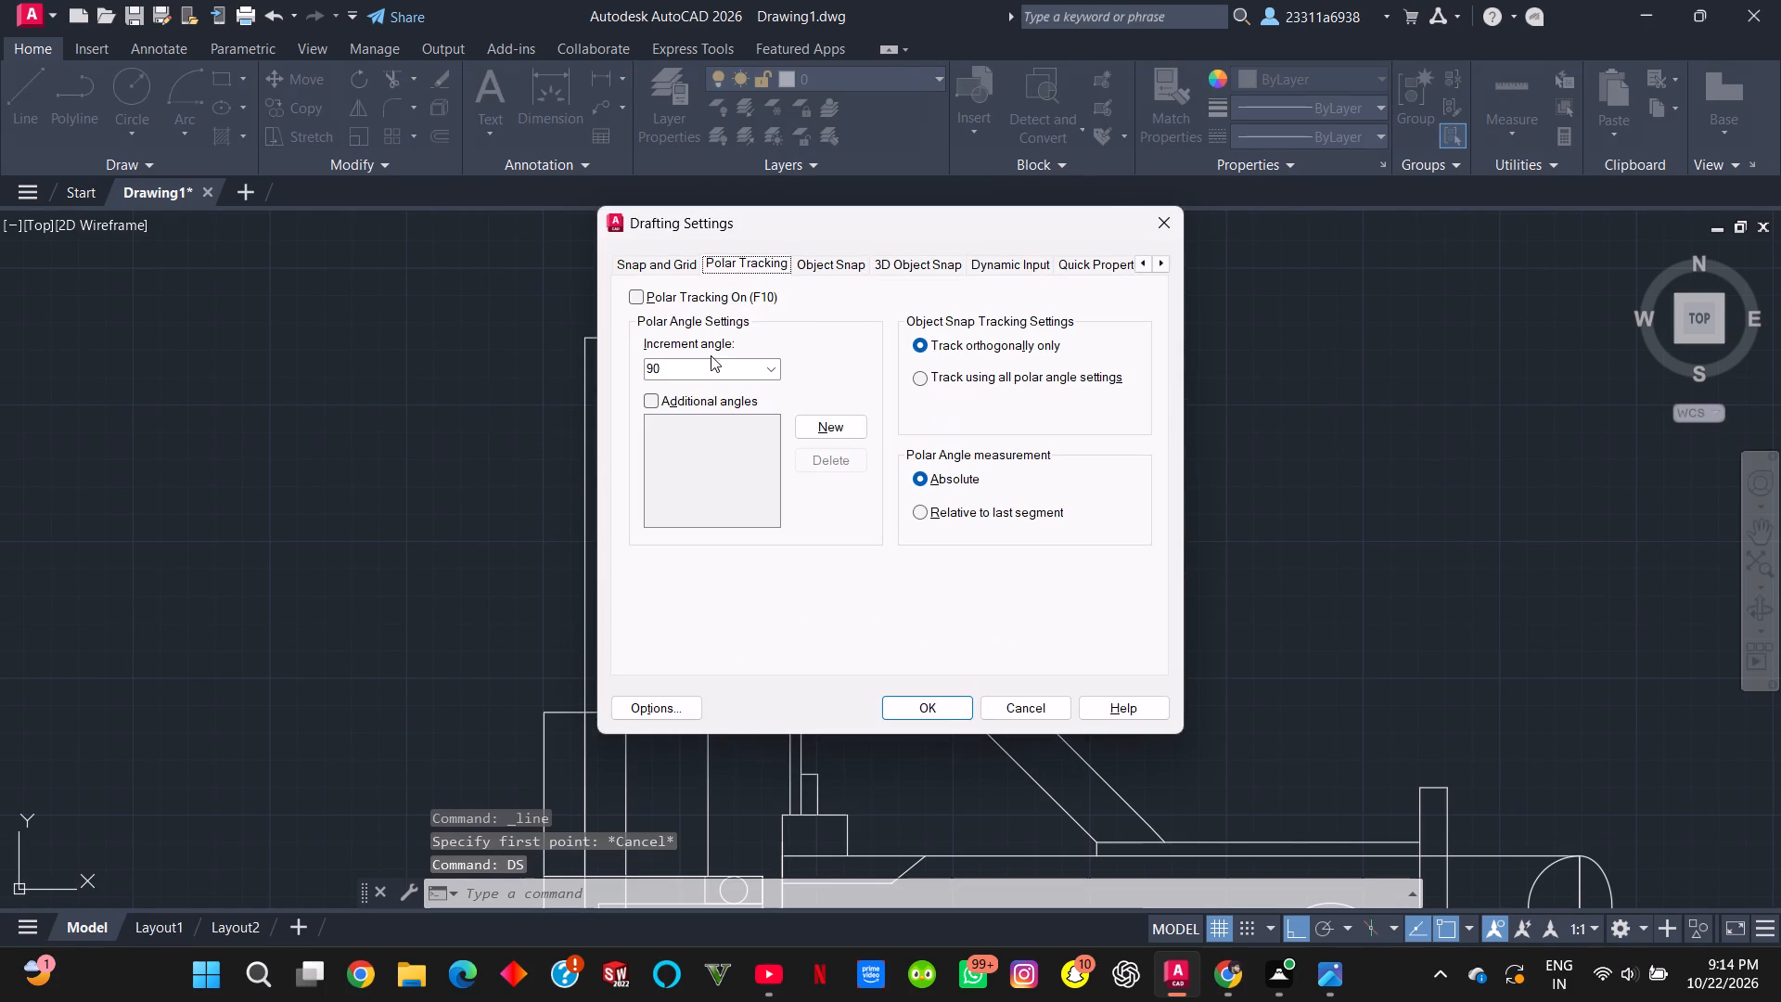
pyautogui.click(708, 366)
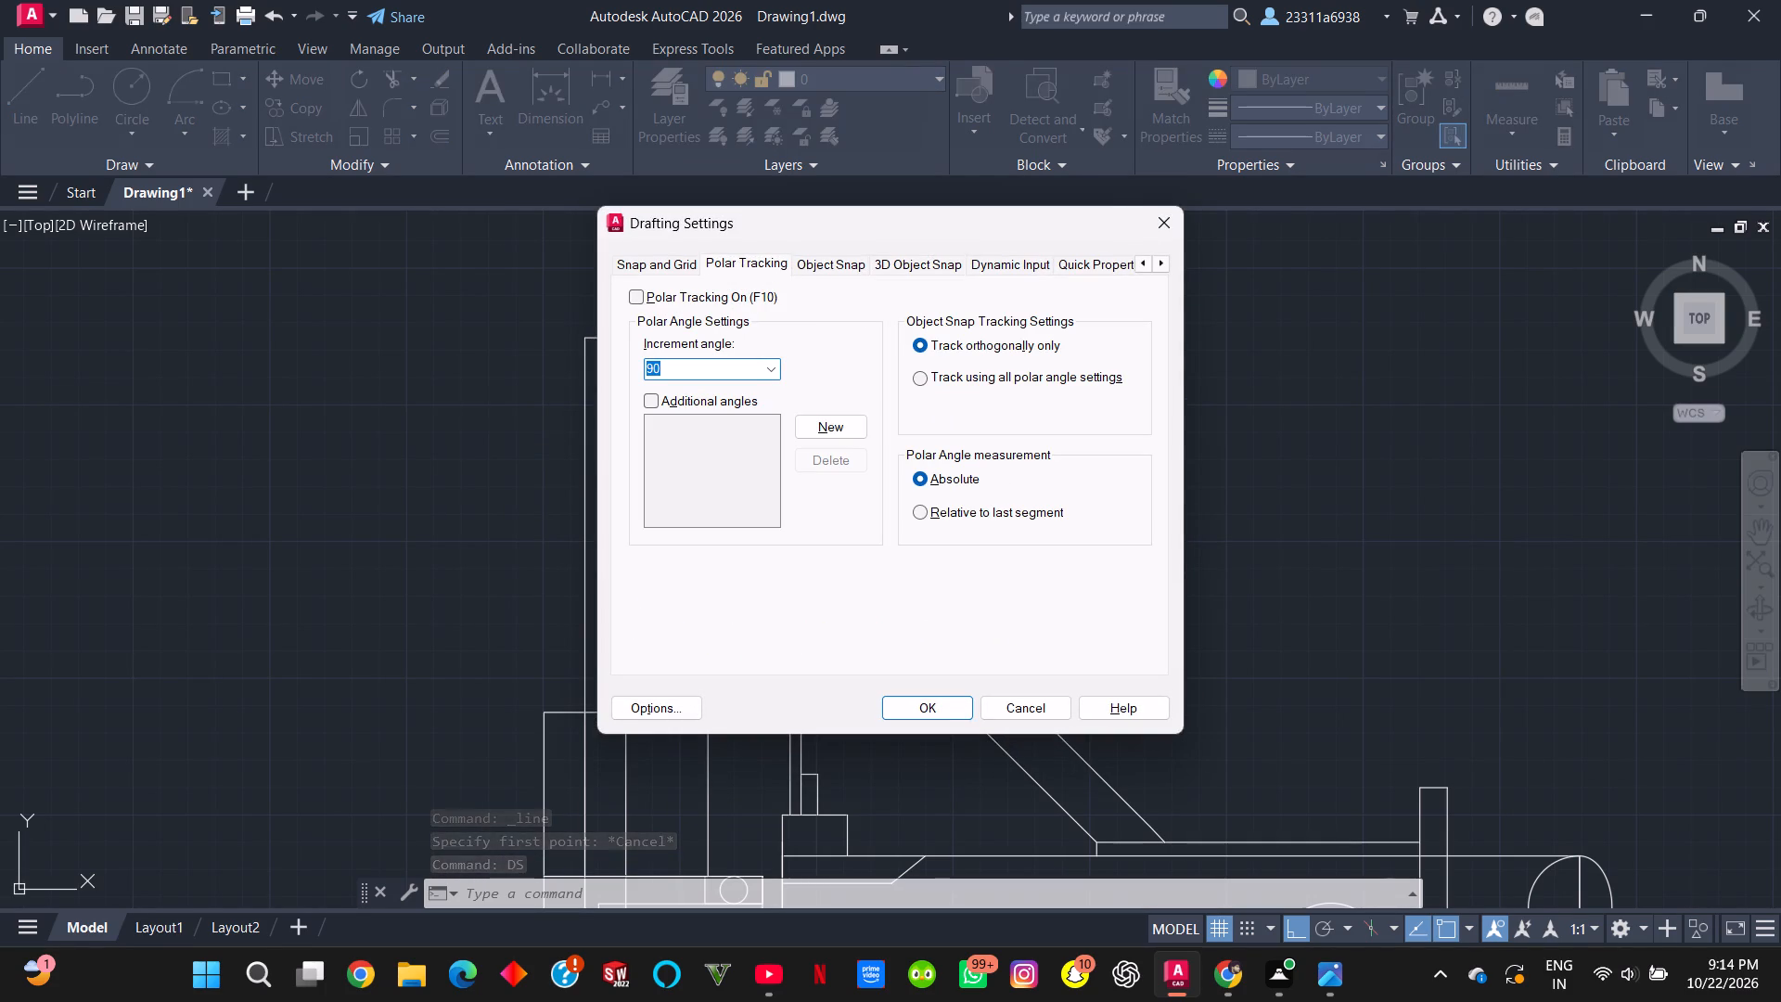
pyautogui.write('30')
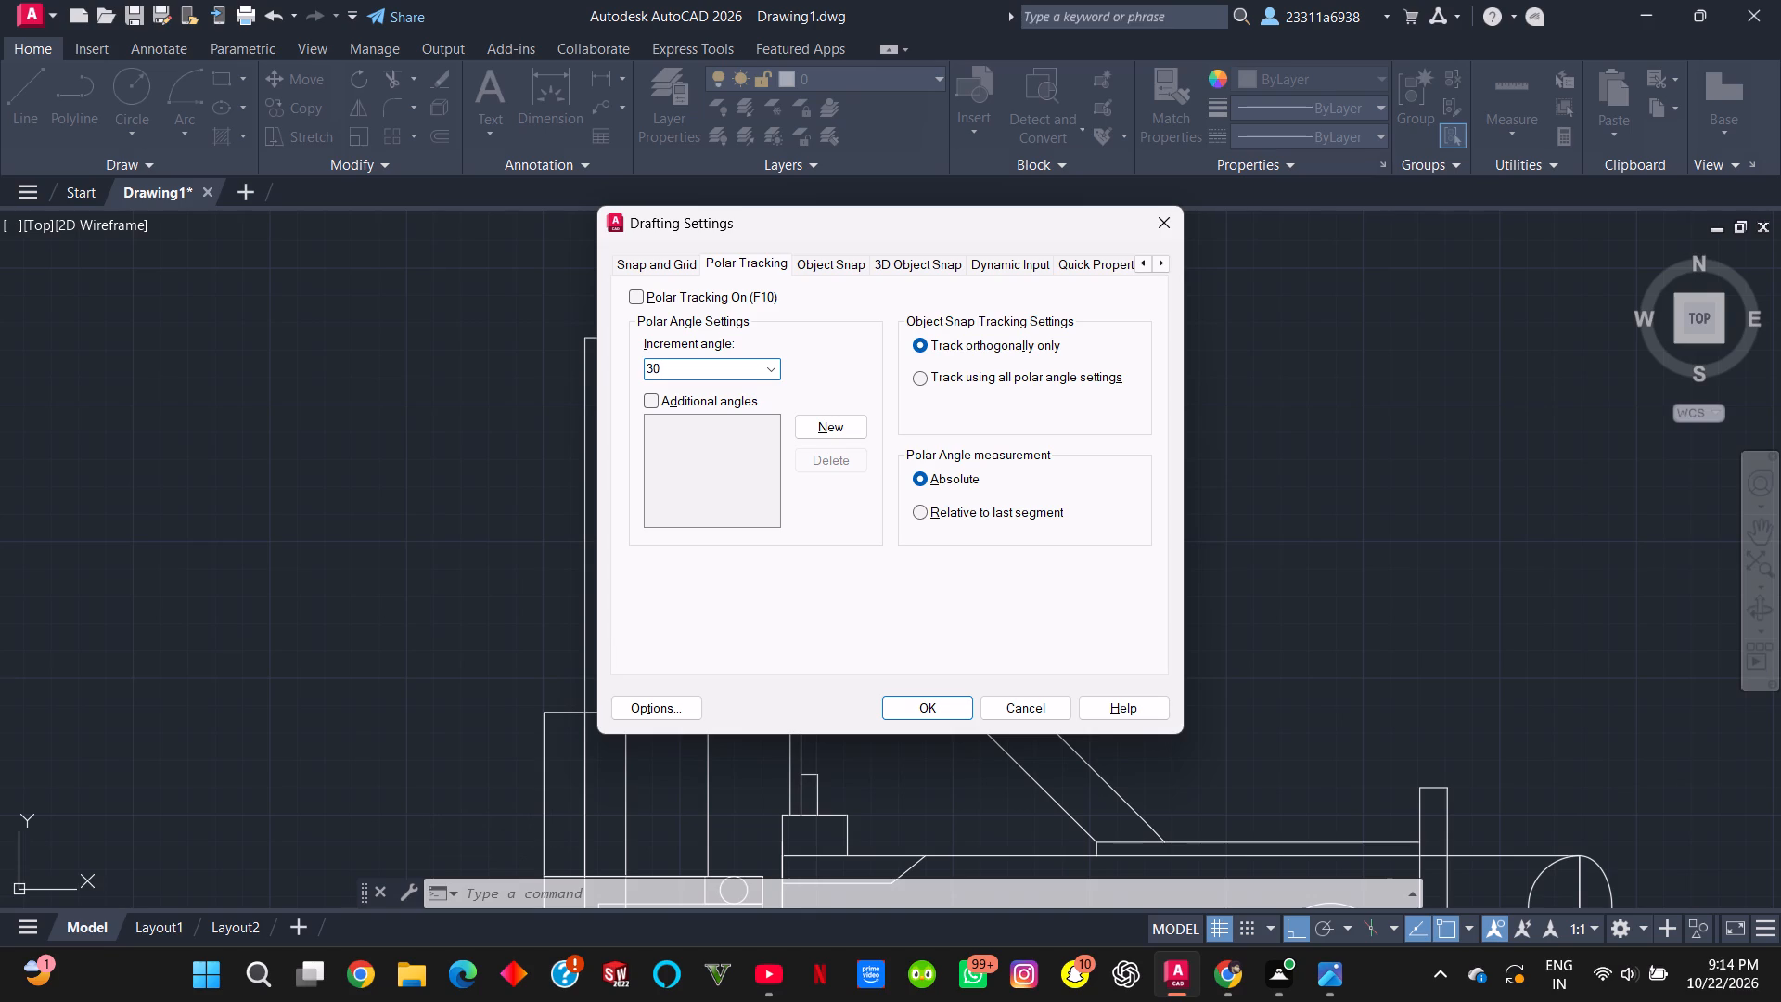
pyautogui.press('BackSpace')
pyautogui.press('BackSpace')
pyautogui.write('15')
pyautogui.press('Return')
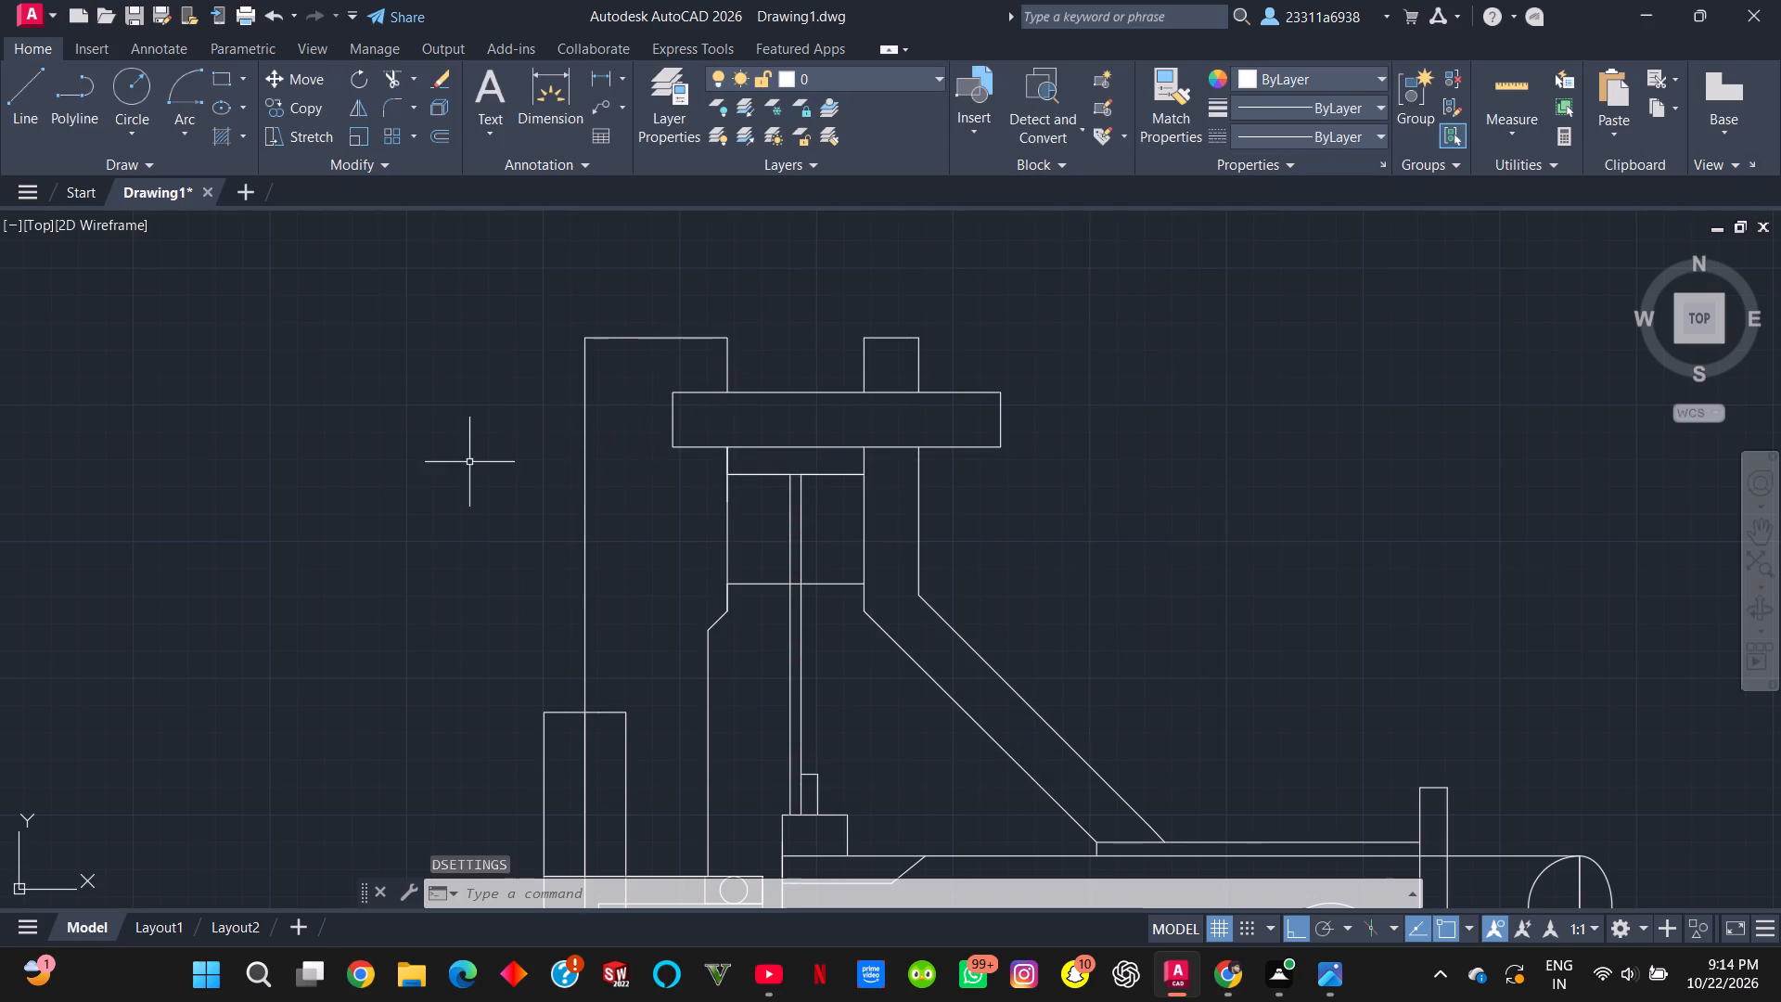
# Draw a 0.5 line down the outer vertical edge from the profile's upper outer corner to mark the corner cut.
pyautogui.click(34, 106)
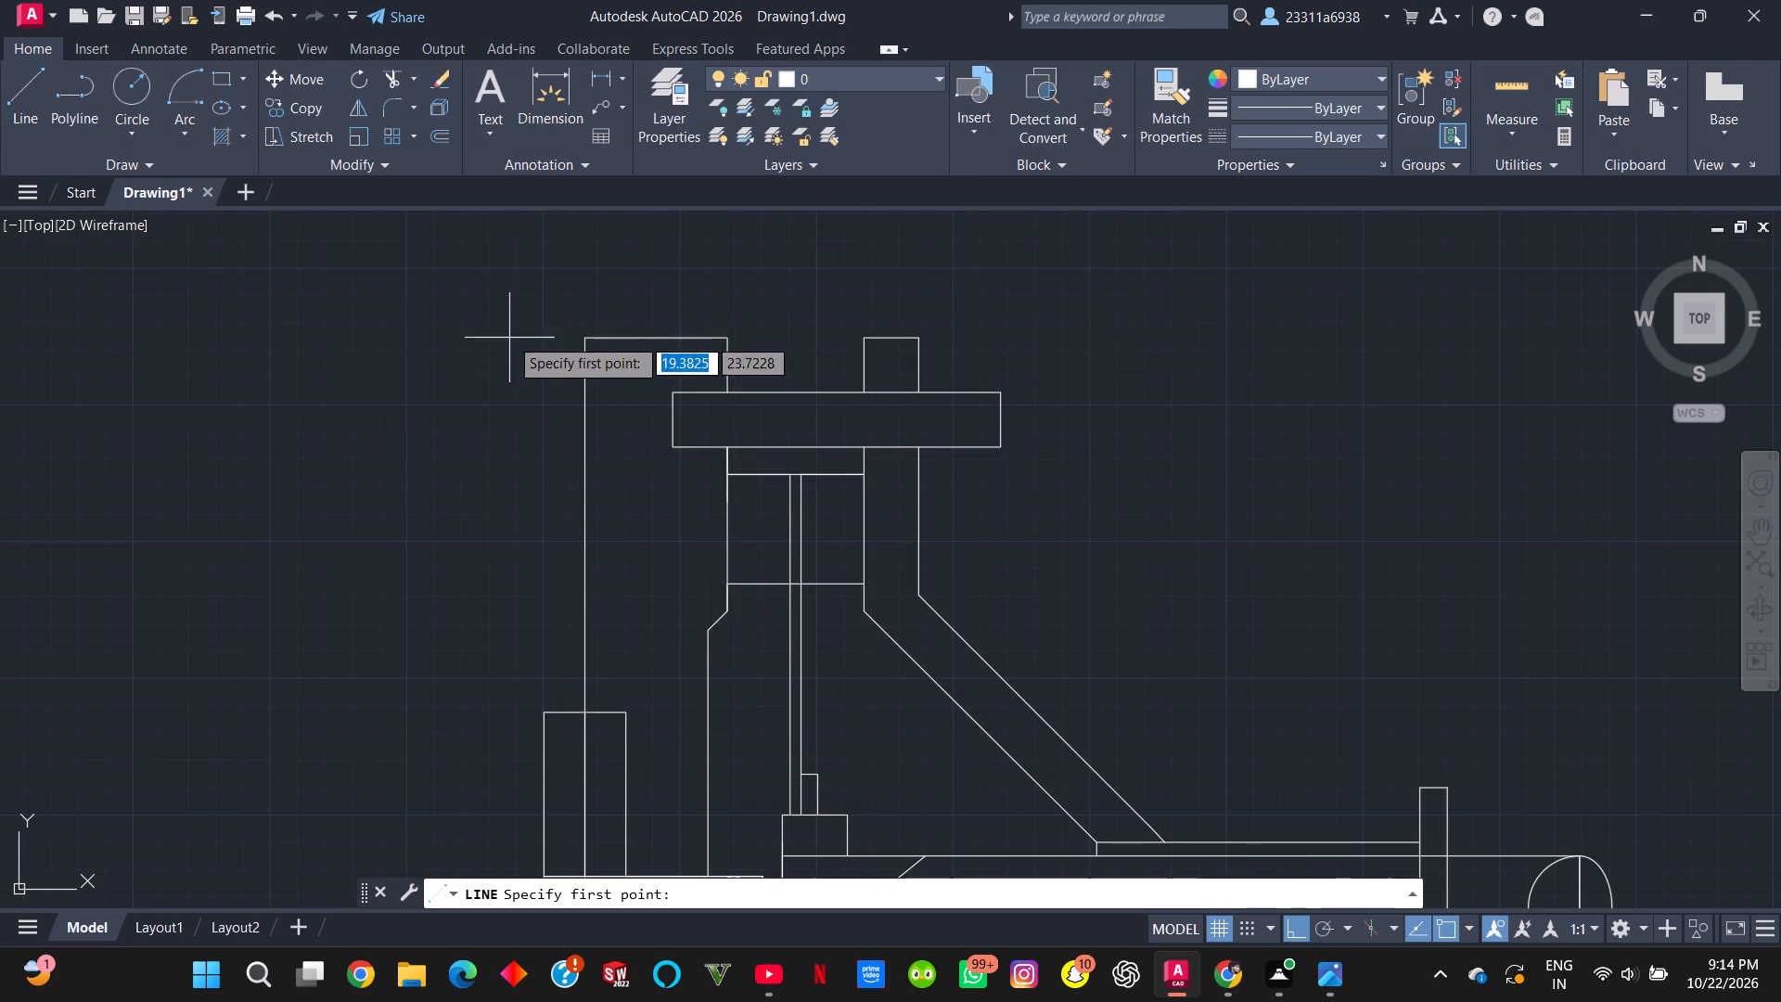
pyautogui.click(588, 337)
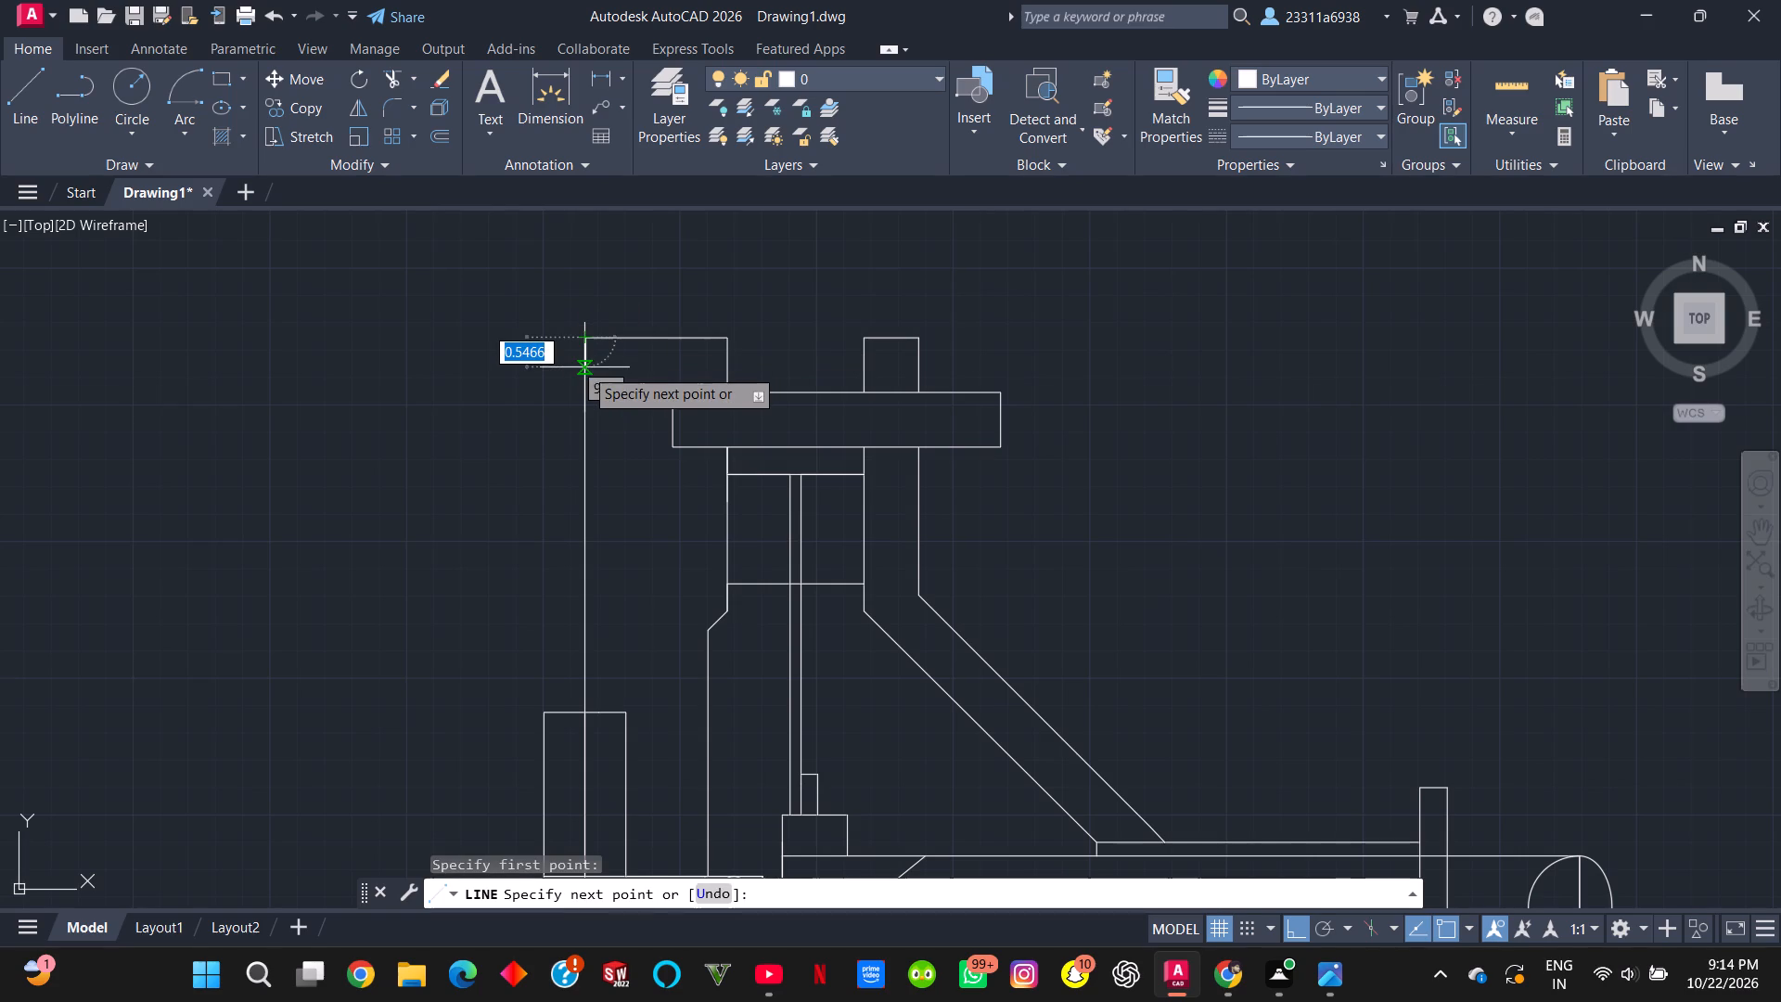
pyautogui.write('0.5')
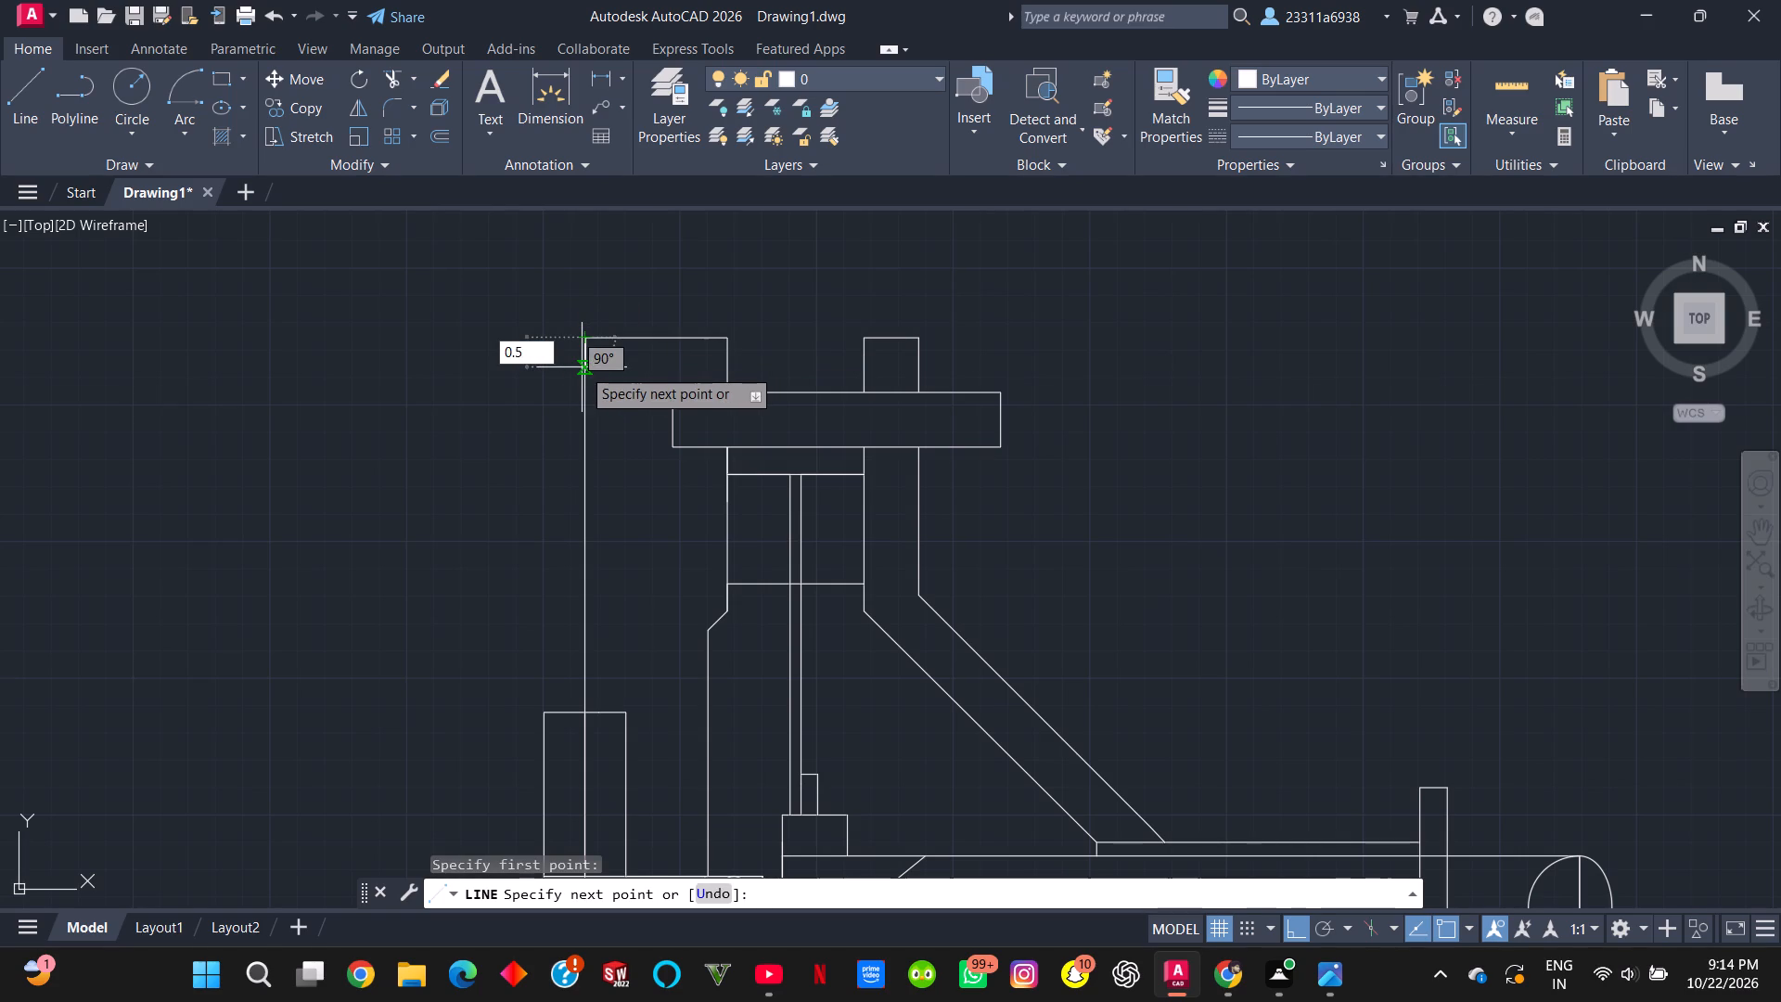
pyautogui.press('Return')
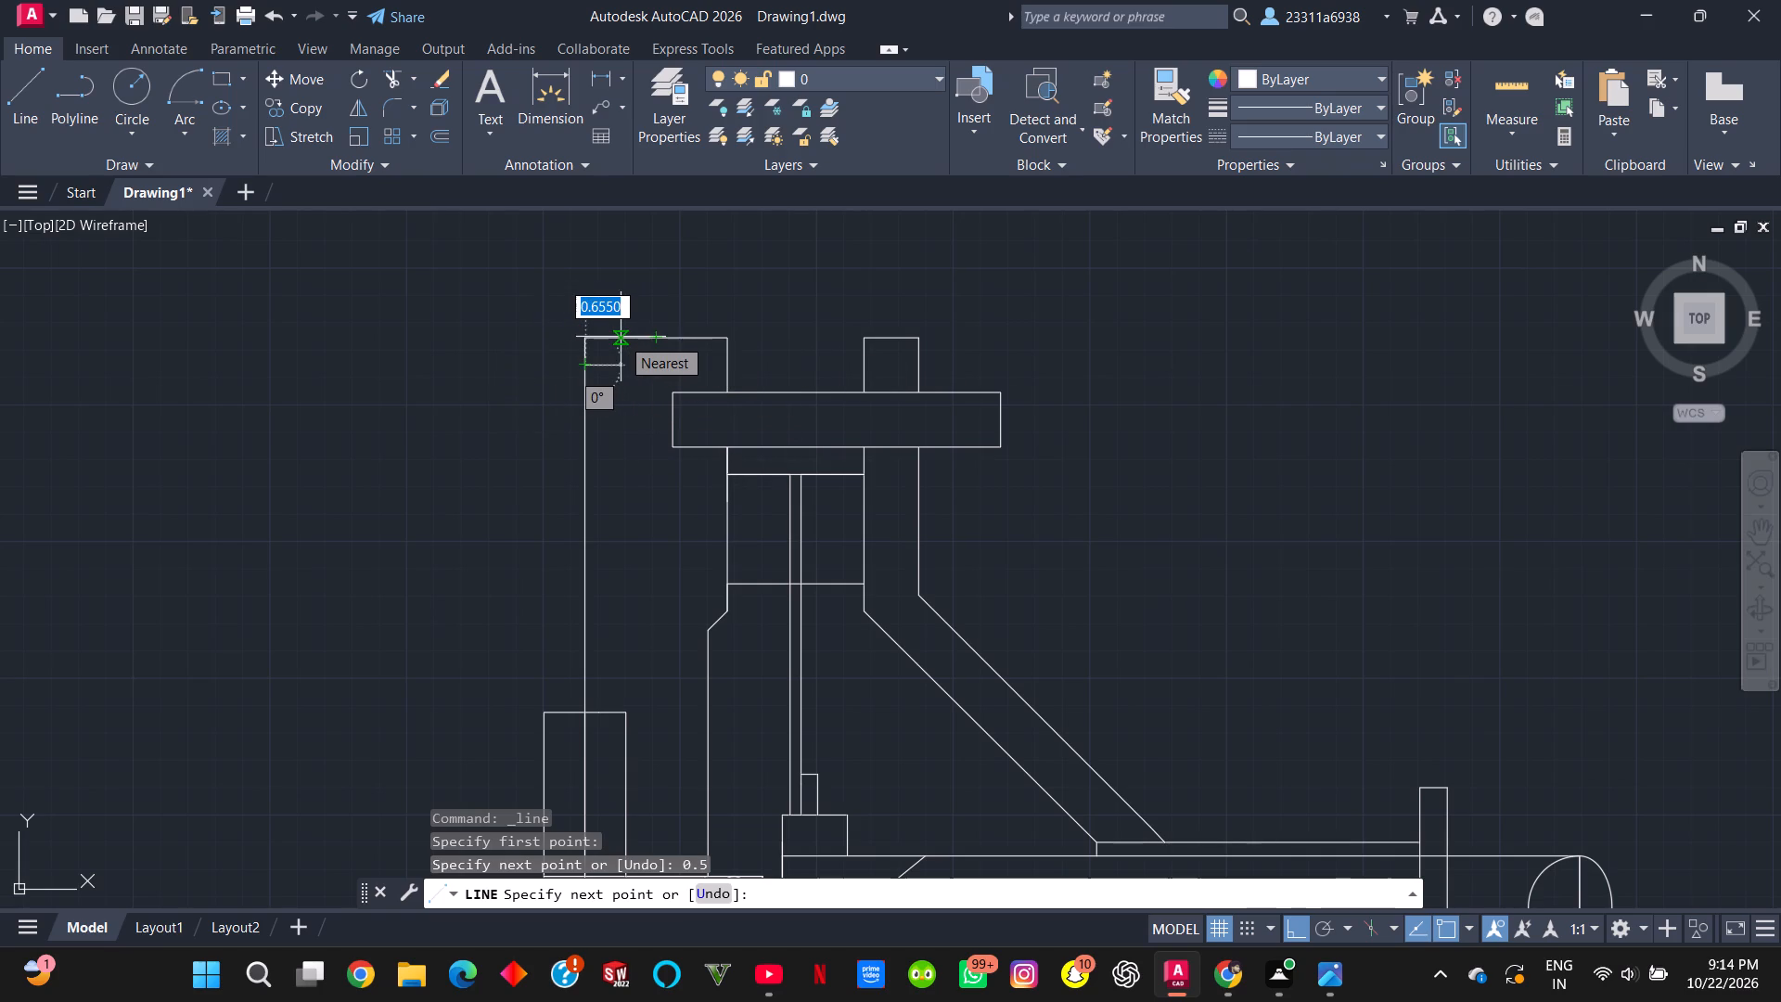
pyautogui.press('Escape')
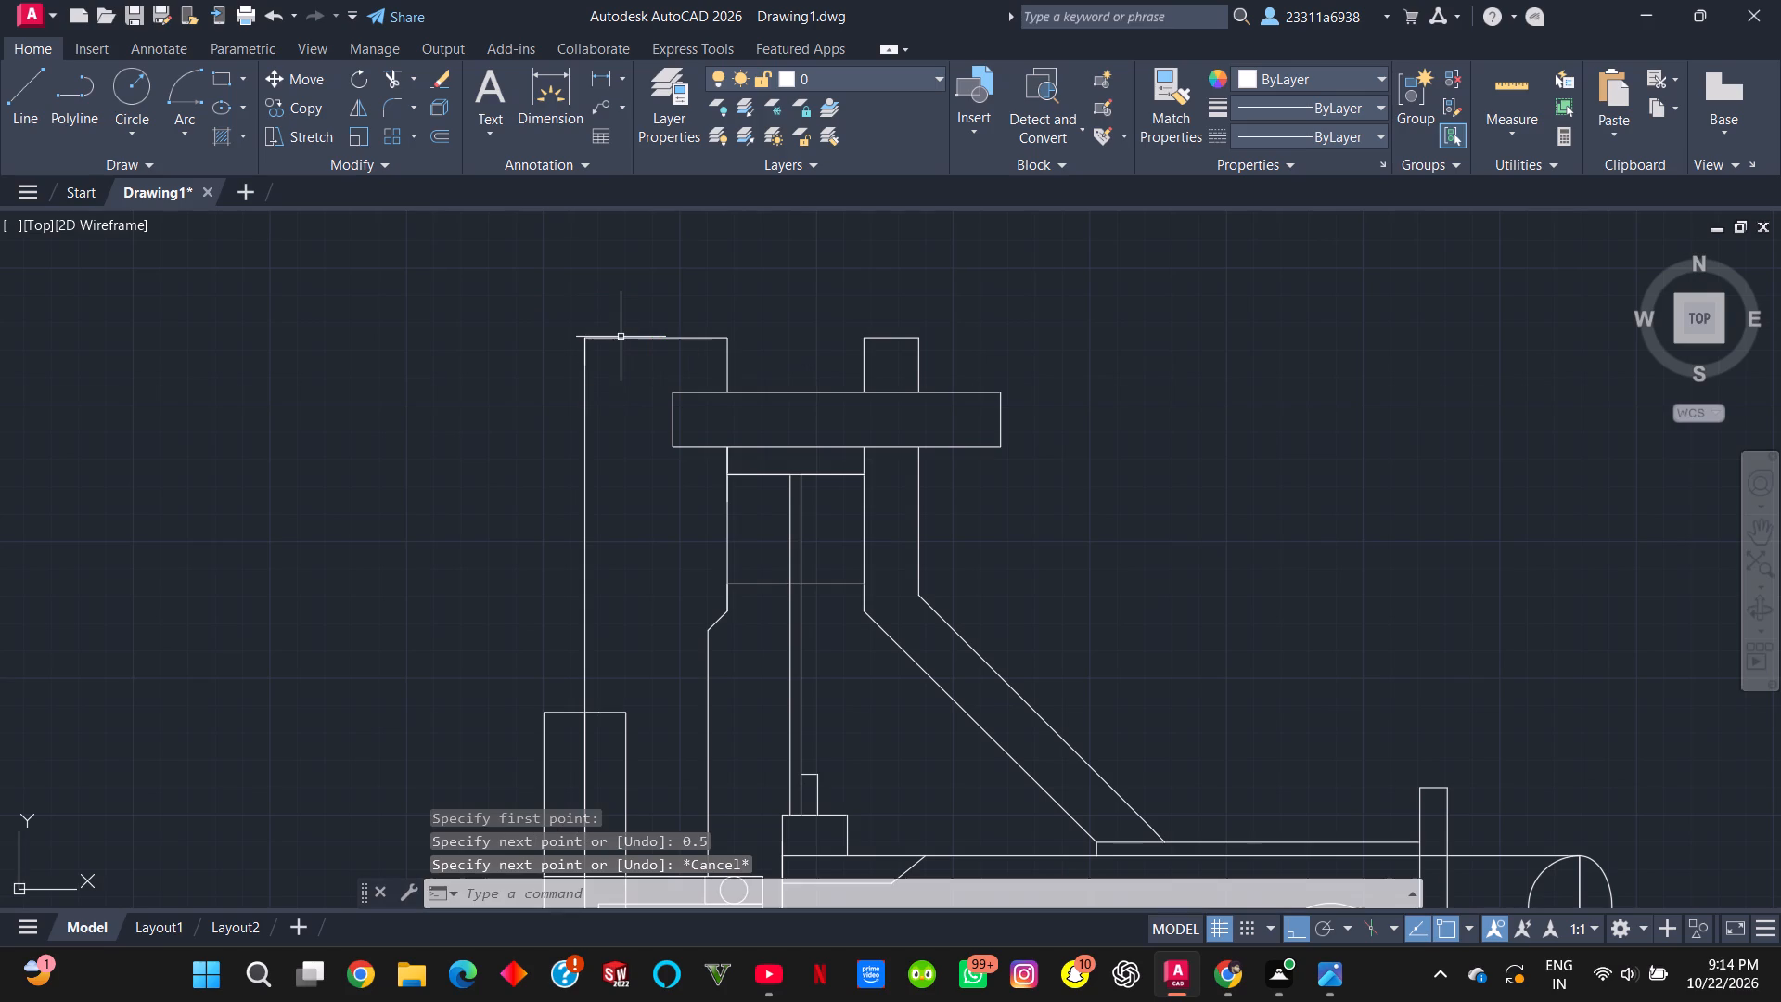
# Turn on polar tracking in the drafting settings.
pyautogui.write('ds')
pyautogui.press('Return')
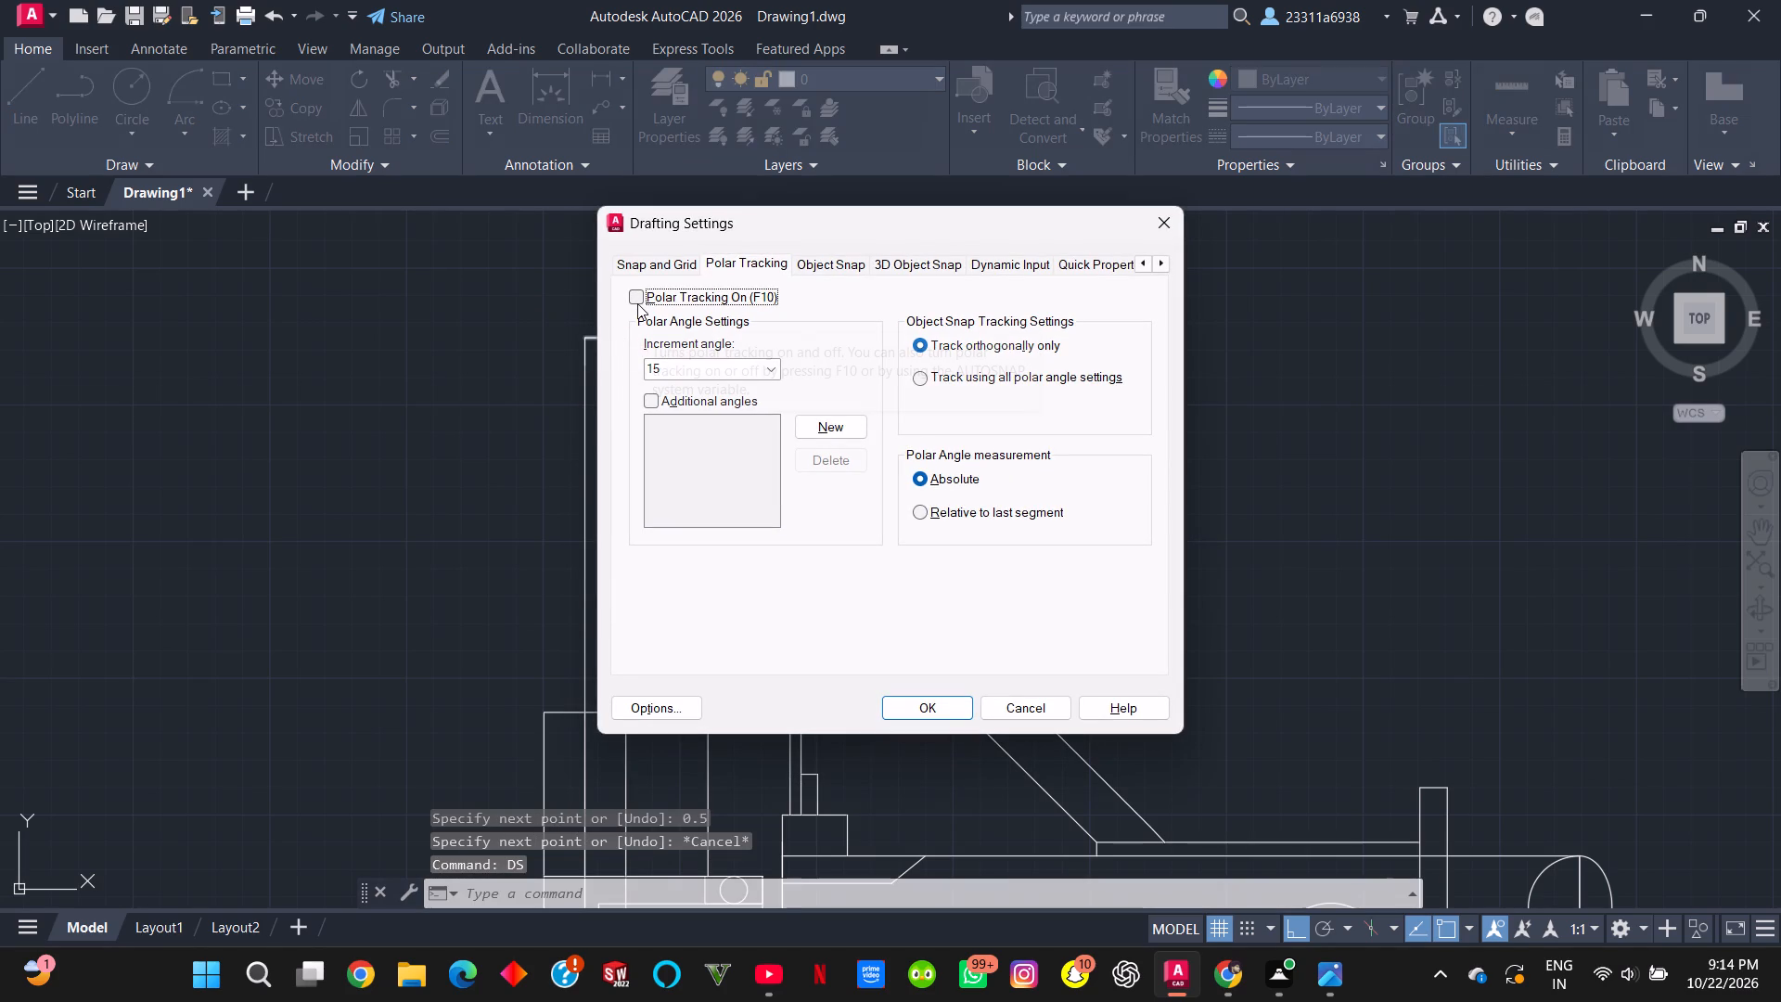
pyautogui.click(635, 296)
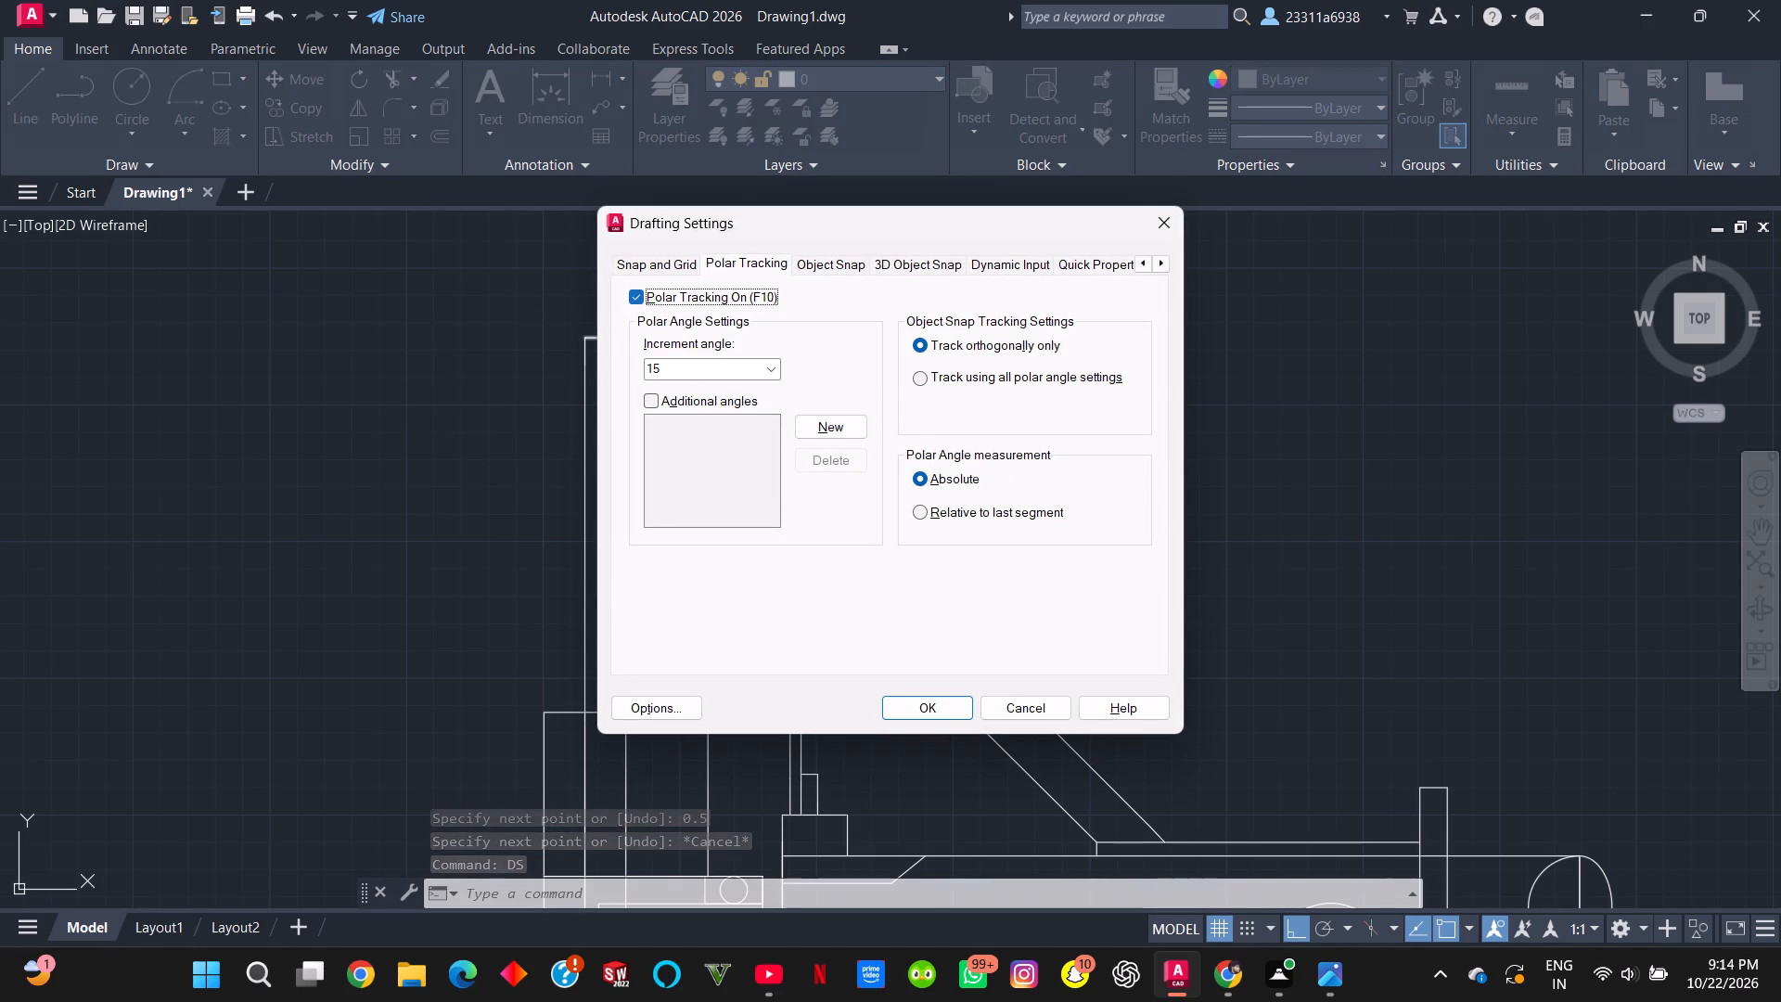
pyautogui.click(909, 708)
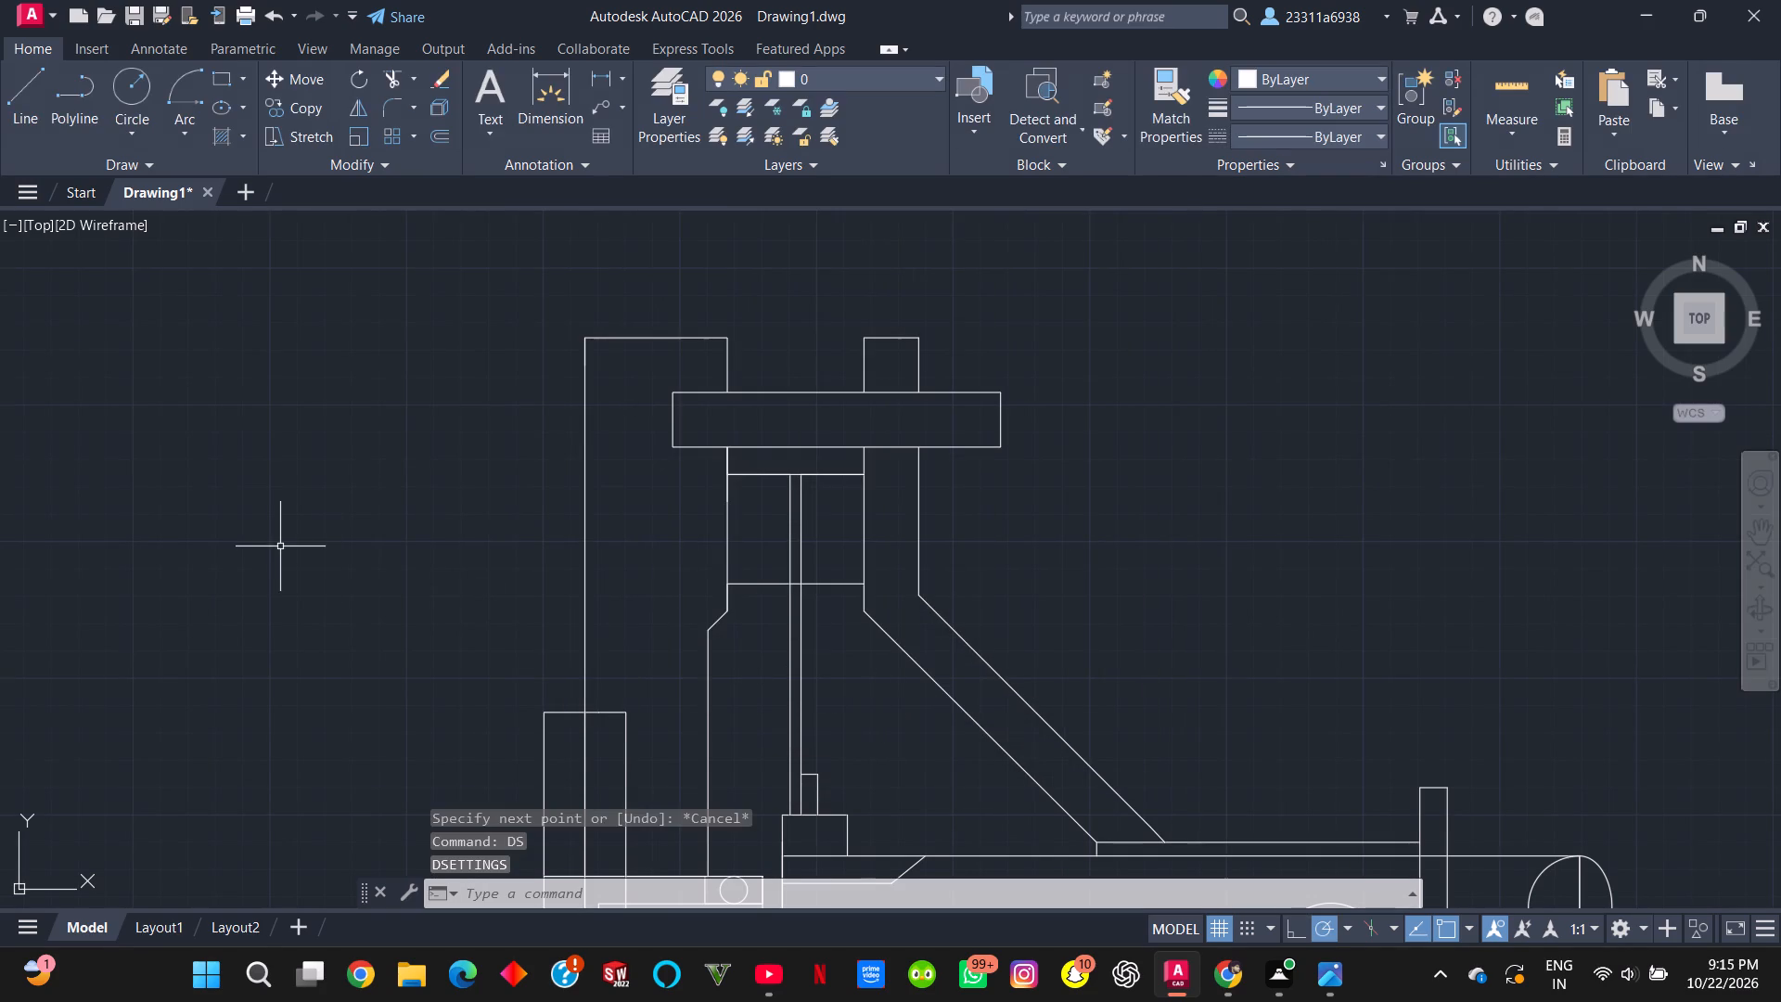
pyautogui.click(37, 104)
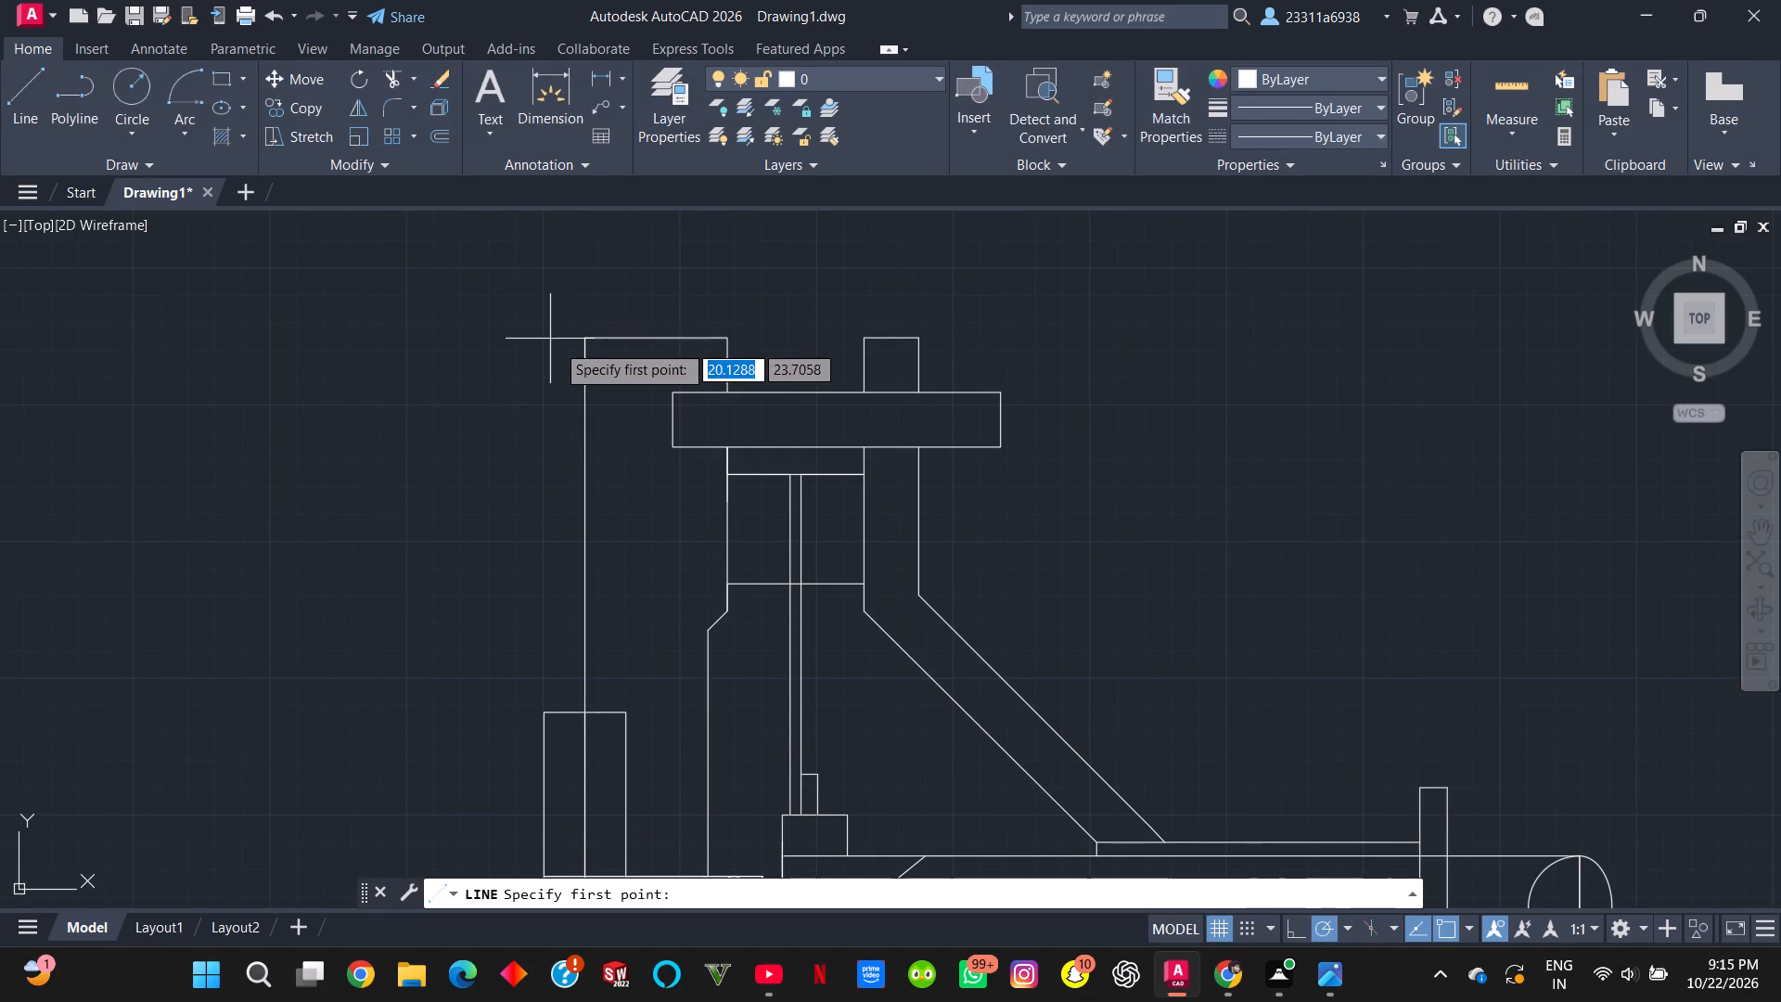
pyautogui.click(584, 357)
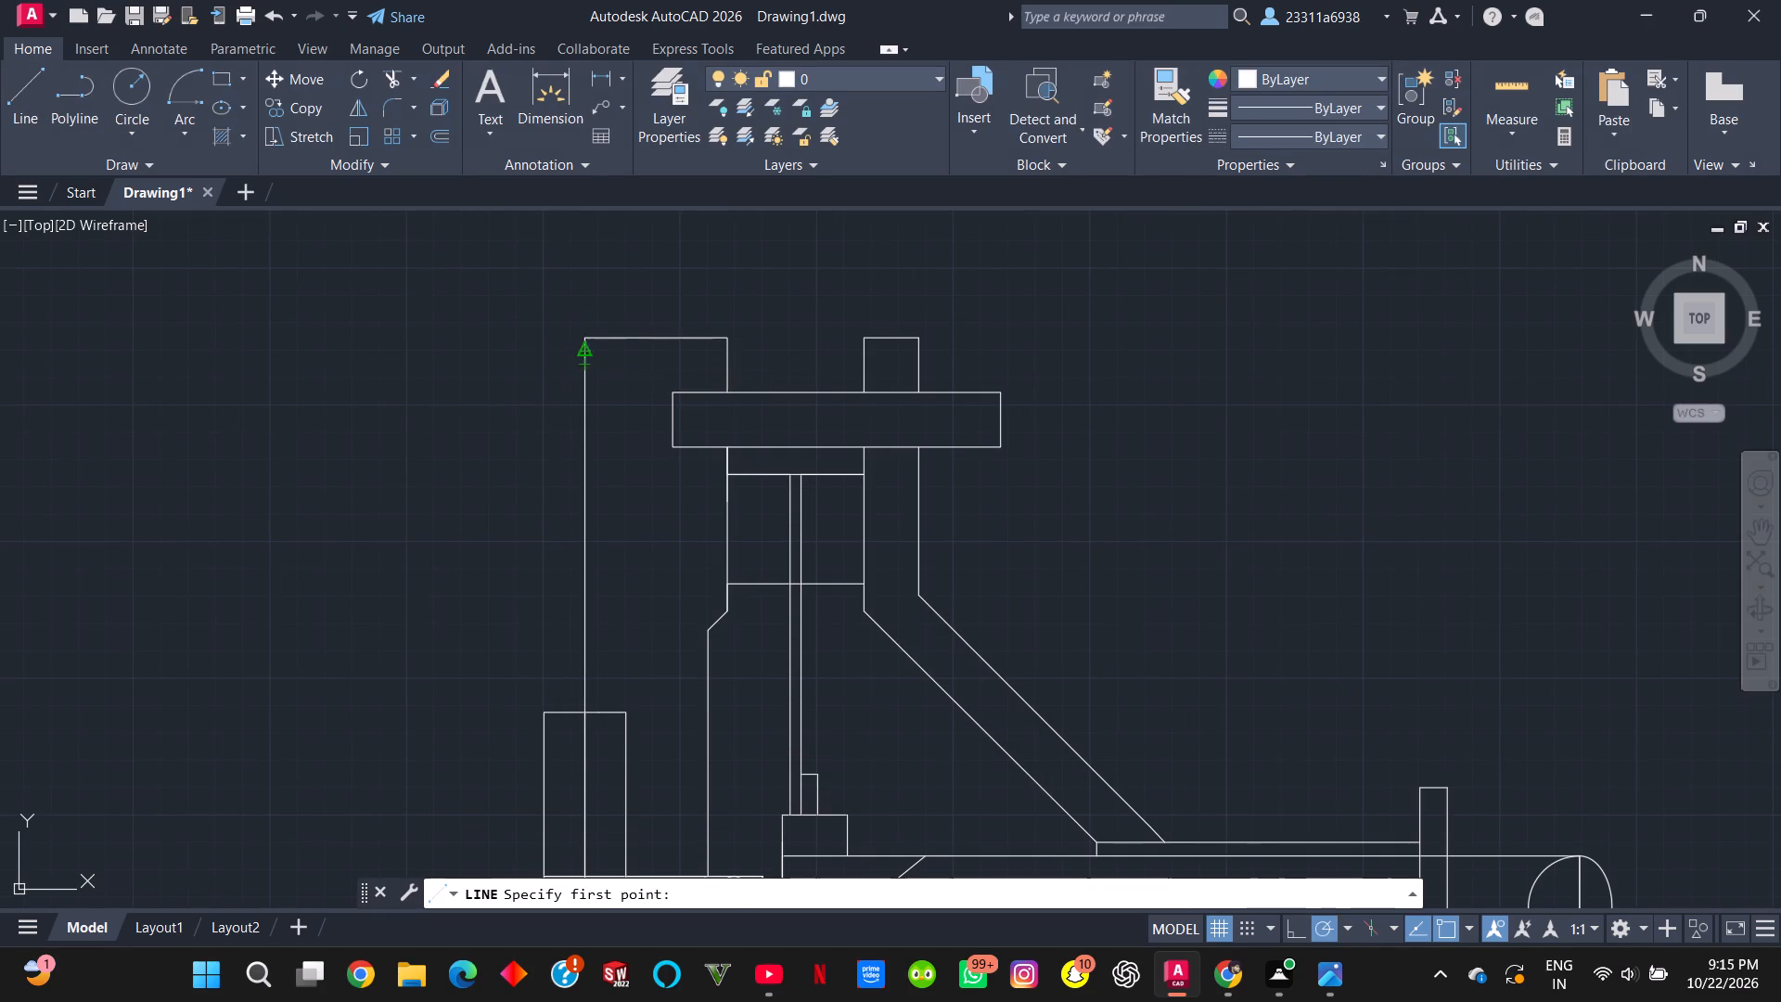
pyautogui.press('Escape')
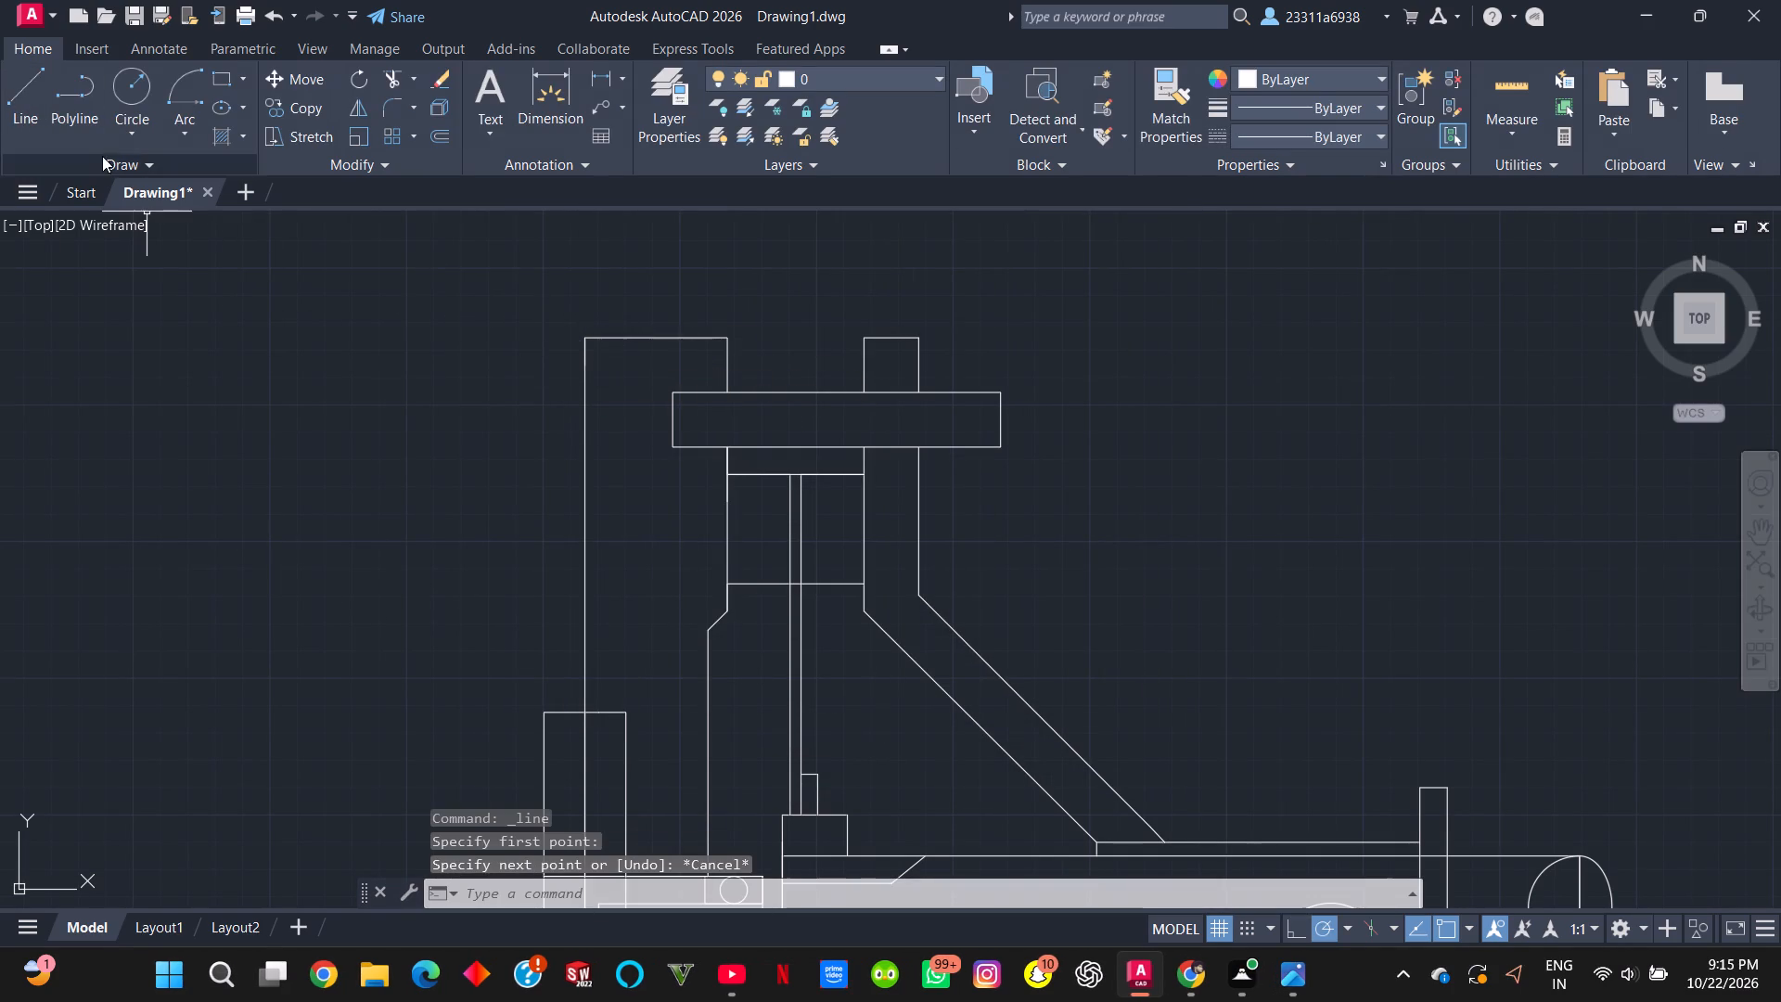
# Draw a 45° line about 0.73 long from the lower end of the 0.5 line up to the profile's top edge.
pyautogui.click(24, 97)
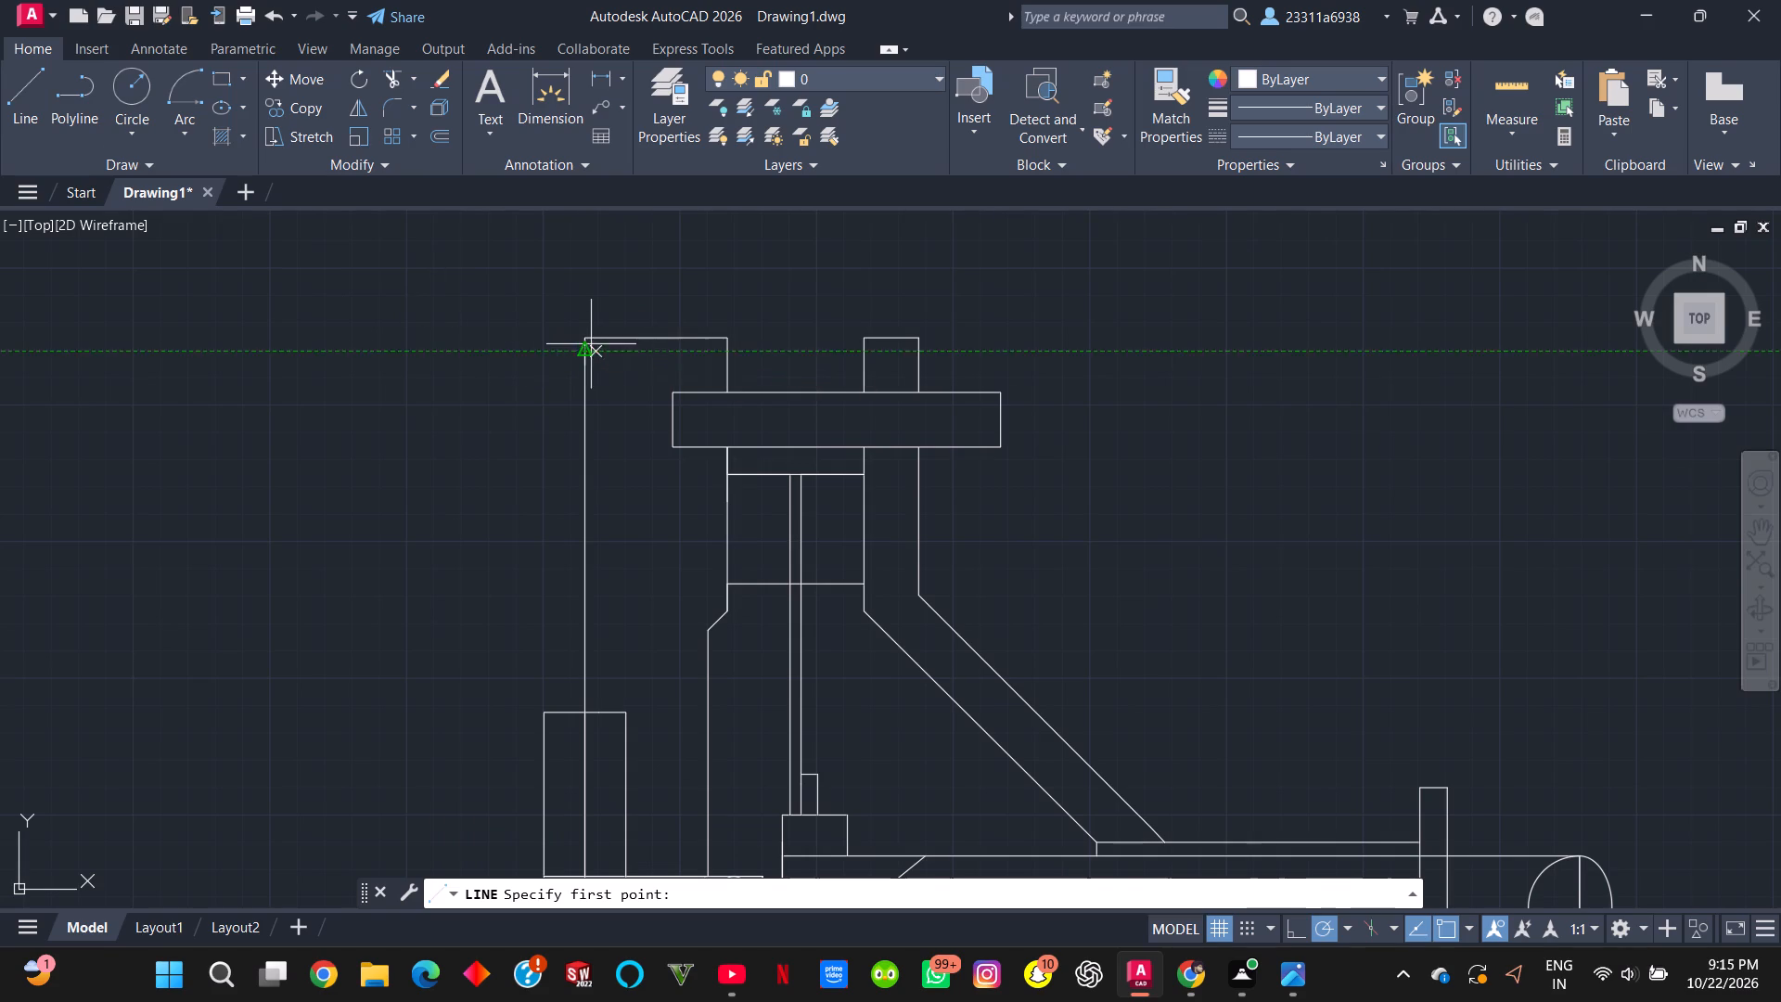
pyautogui.scroll(4, 570, 395)
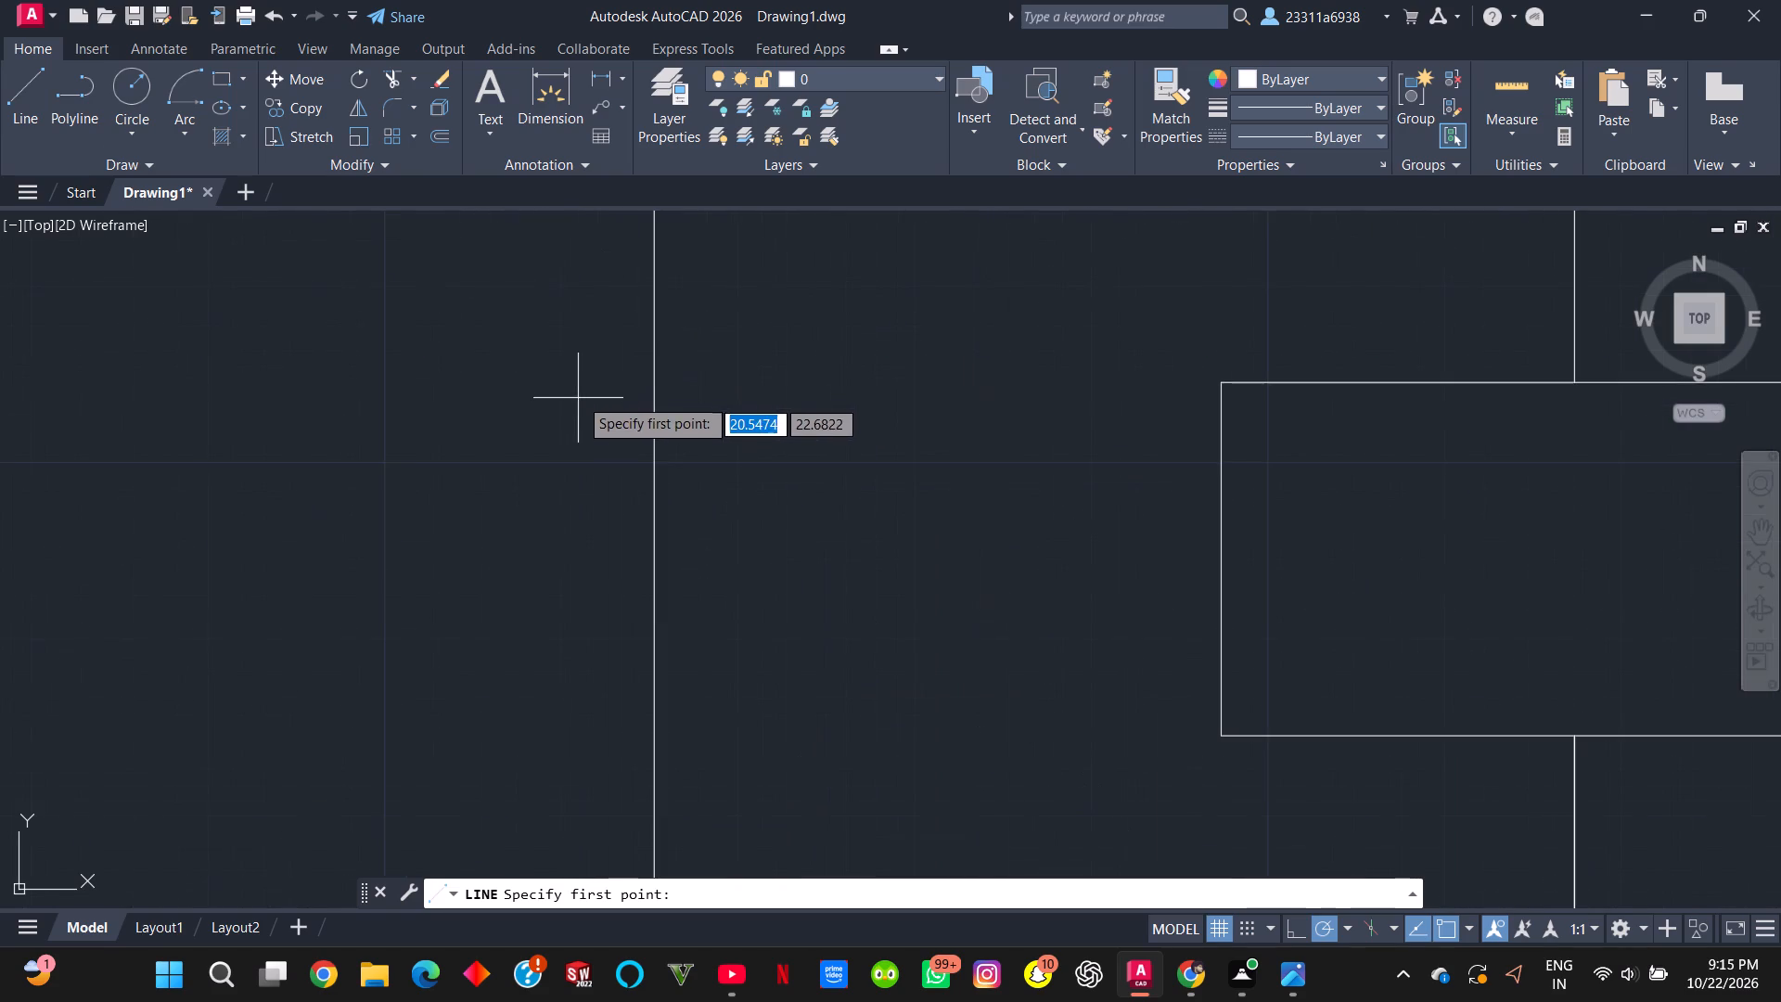
pyautogui.scroll(-2, 611, 360)
pyautogui.moveTo(656, 292); pyautogui.dragTo(656, 438, button='middle')
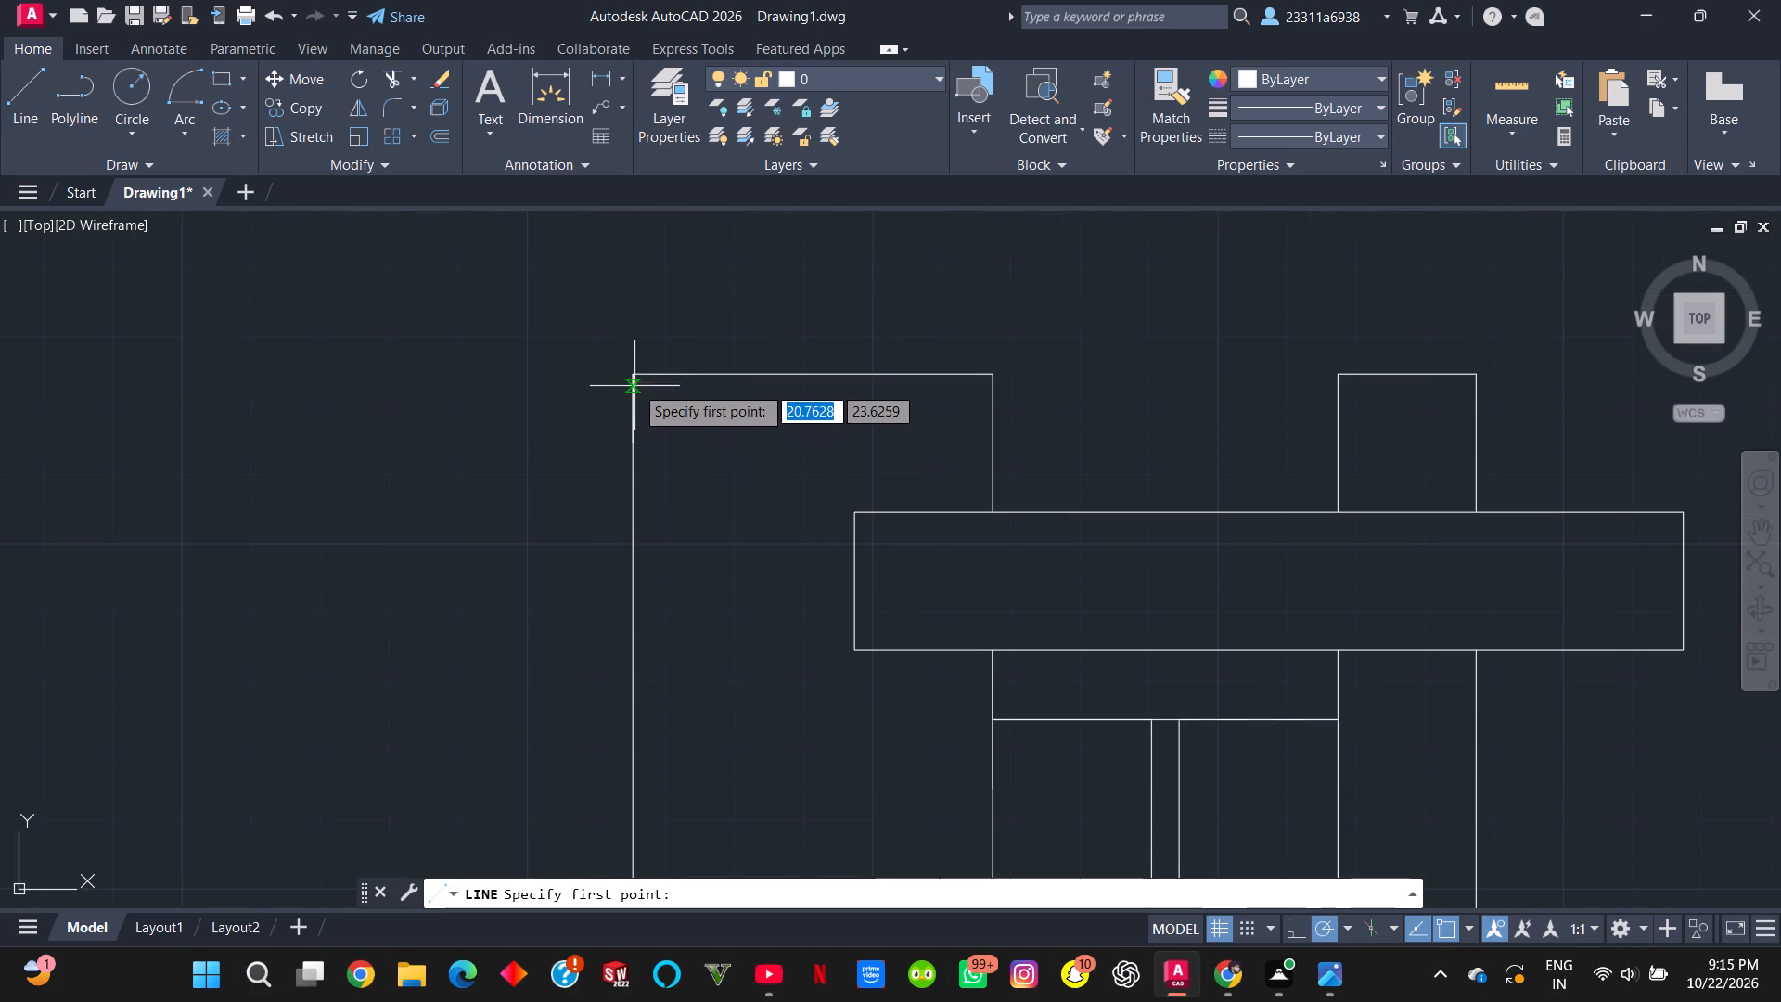
pyautogui.click(632, 446)
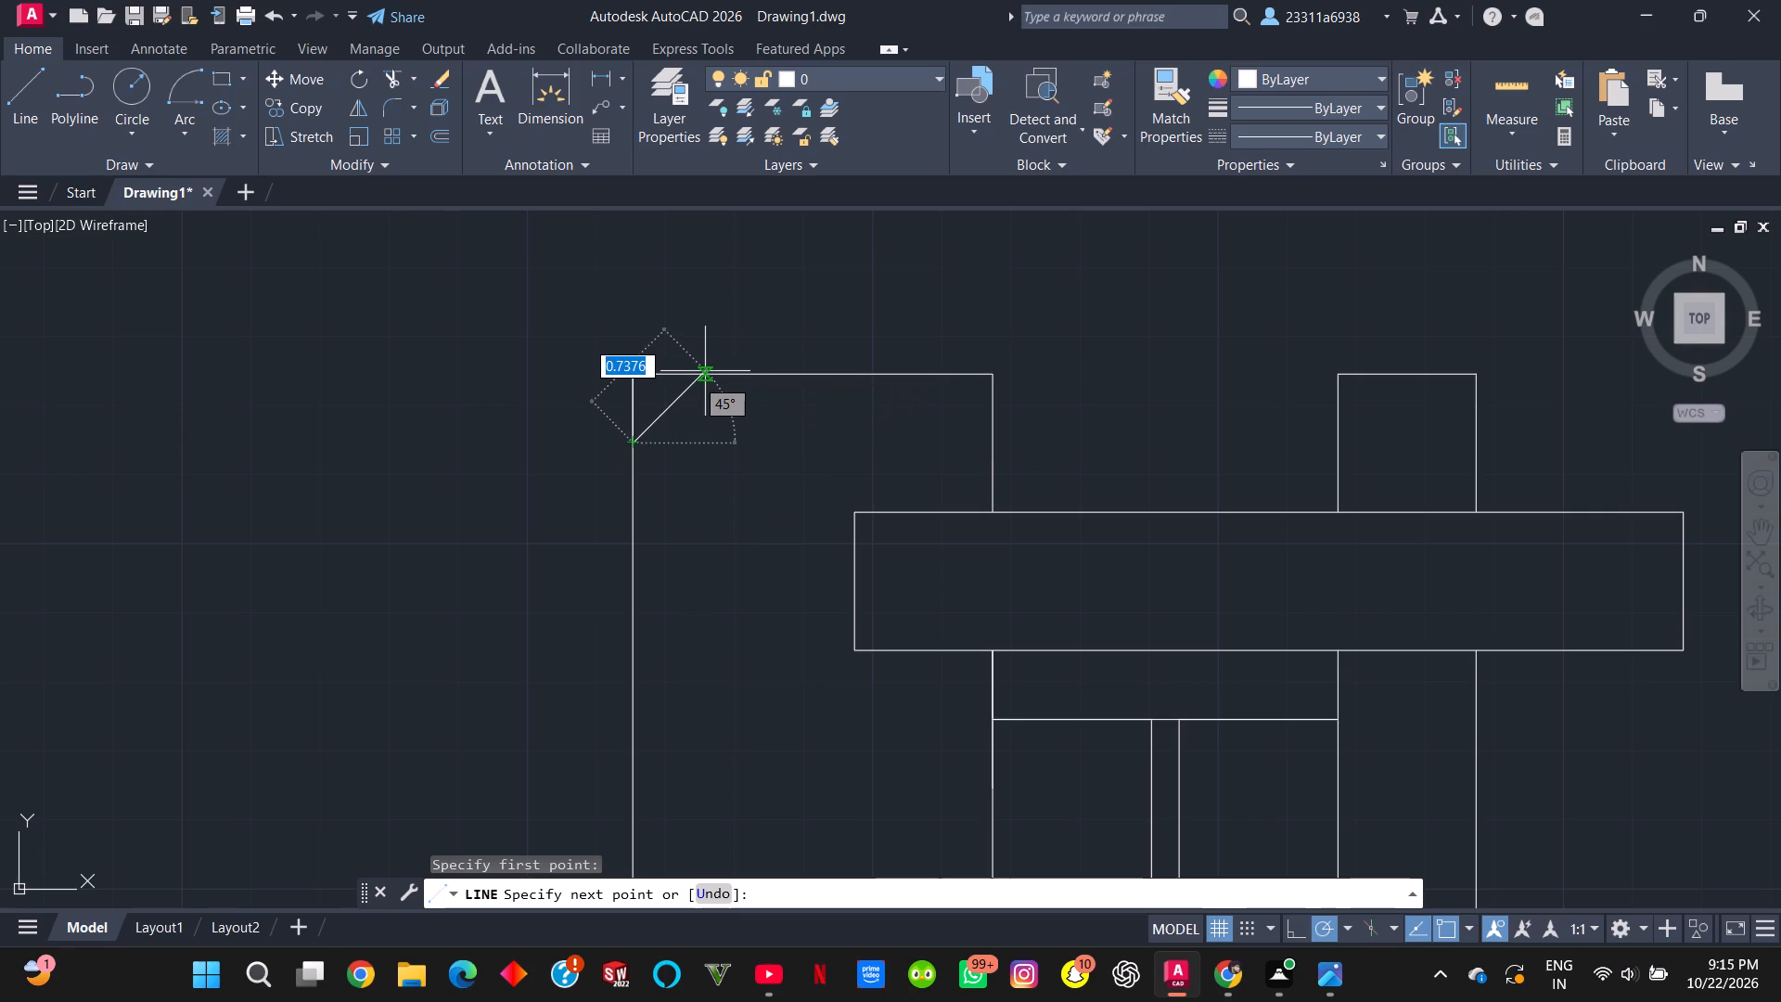
pyautogui.scroll(2, 698, 371)
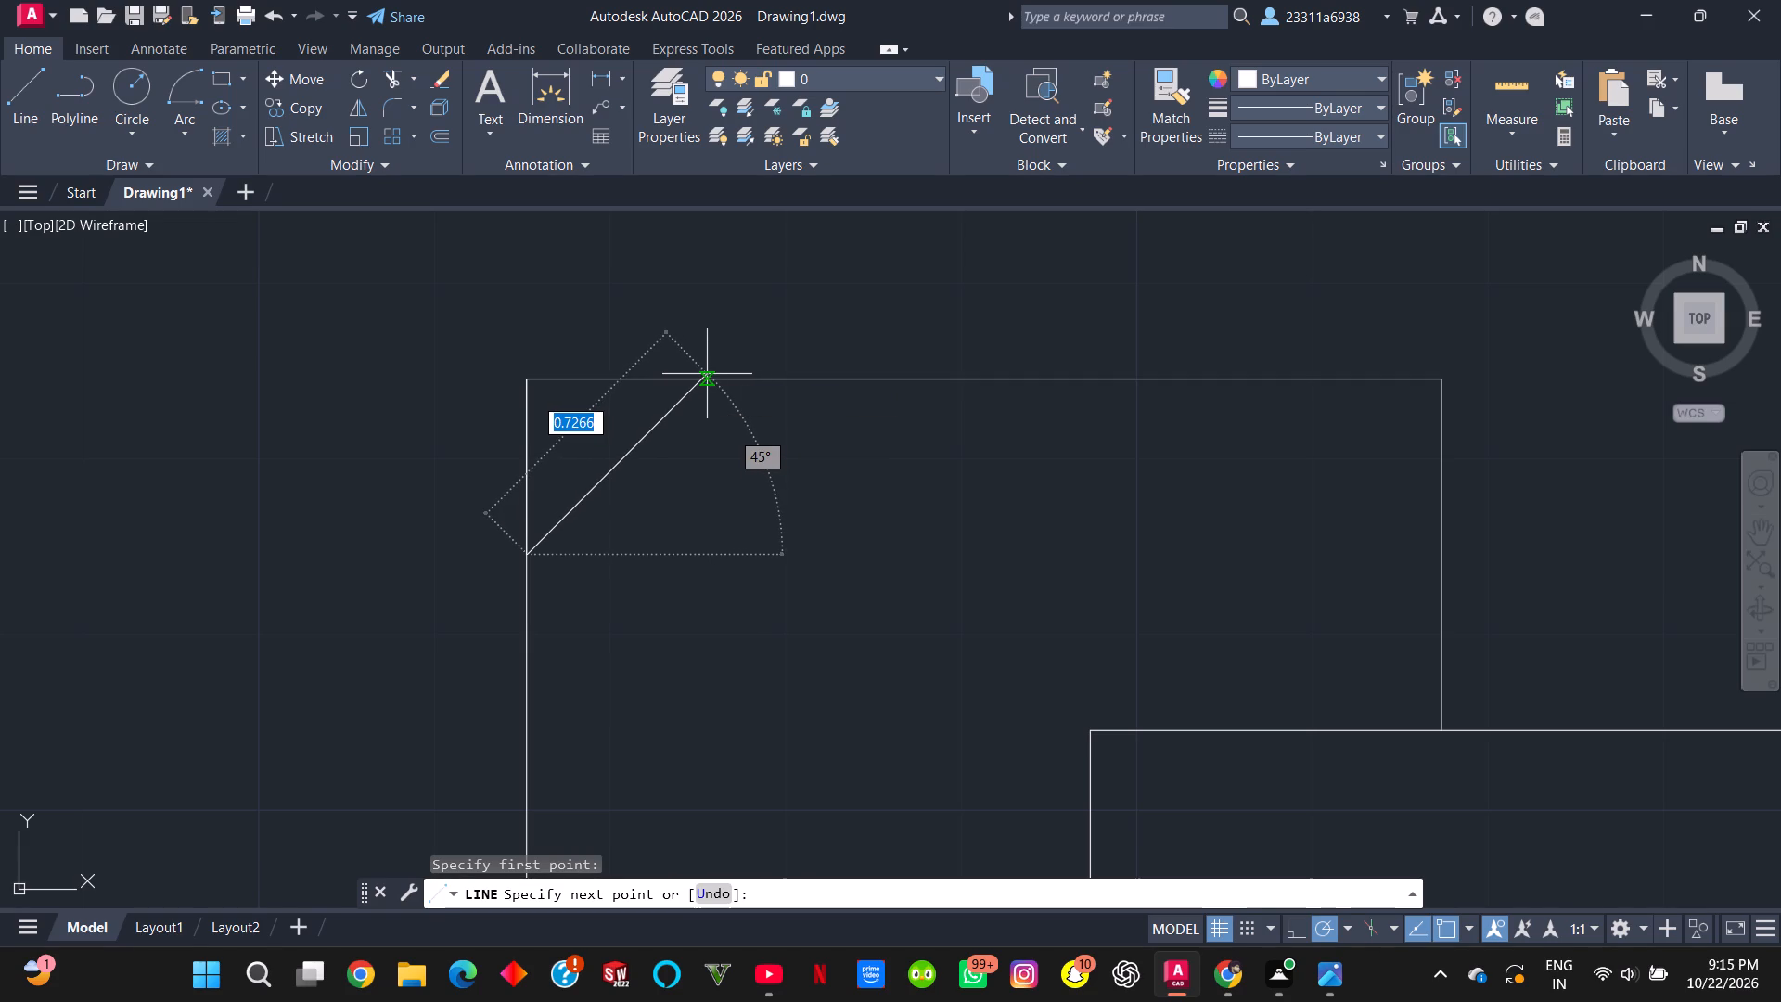
pyautogui.click(707, 374)
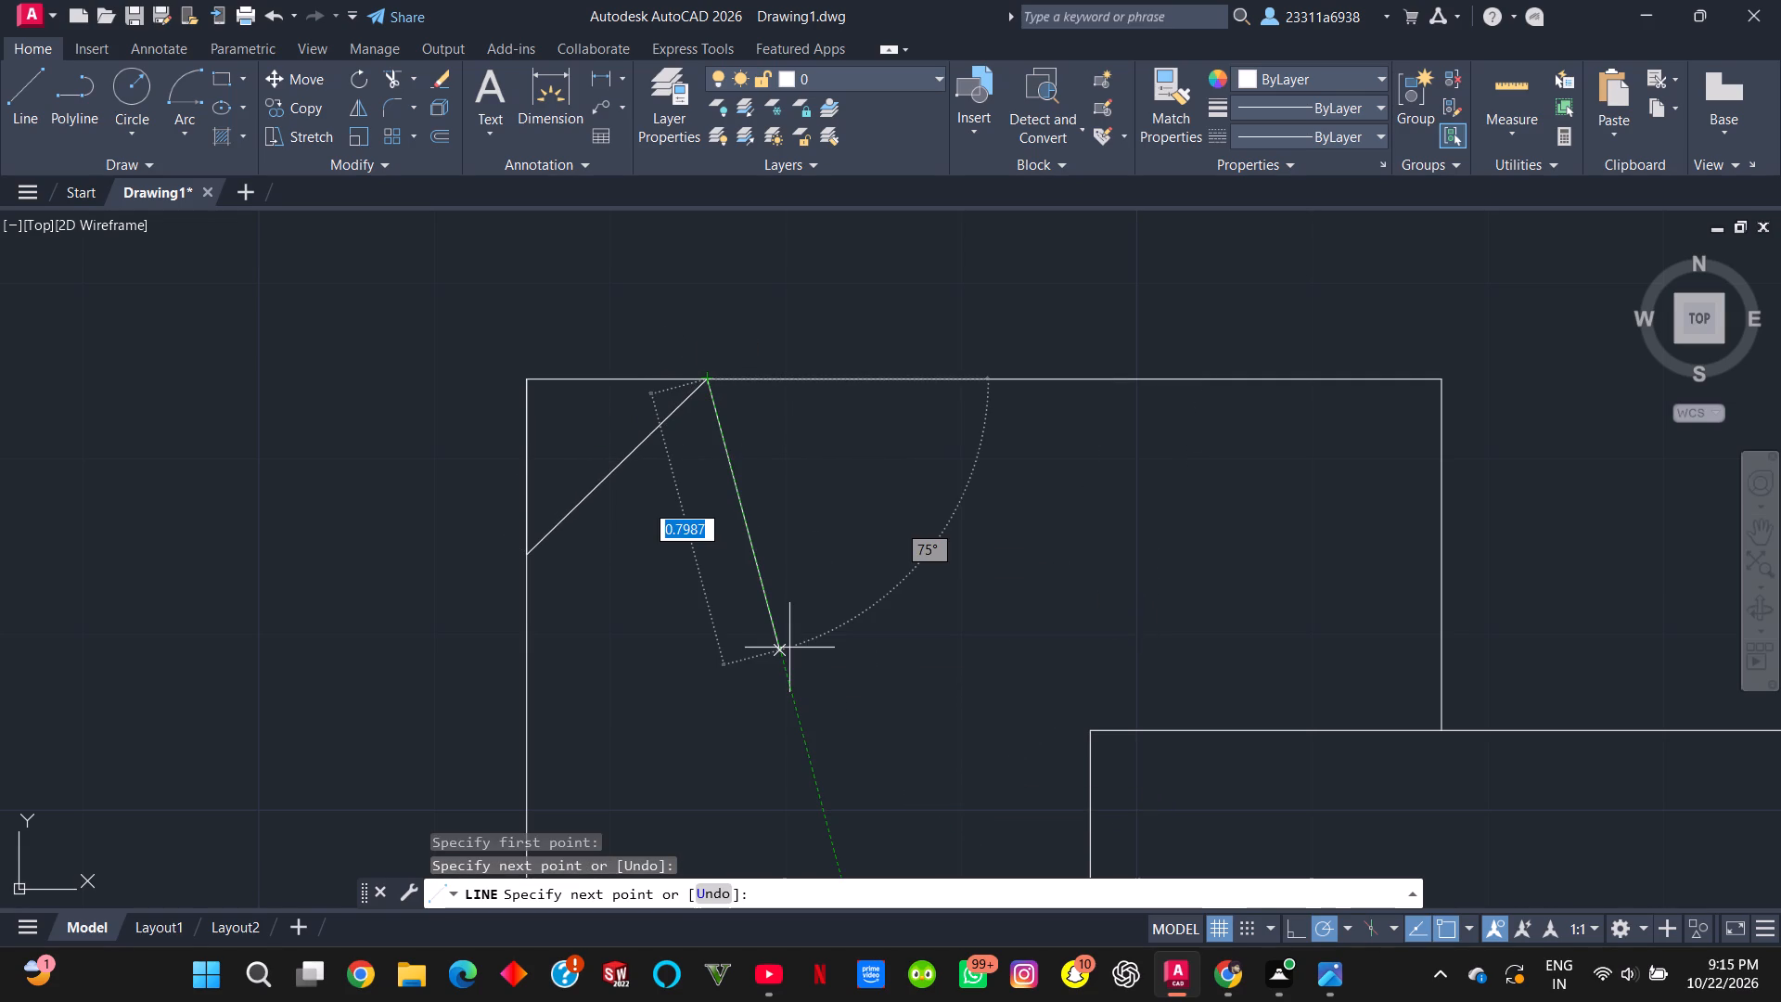
pyautogui.press('Escape')
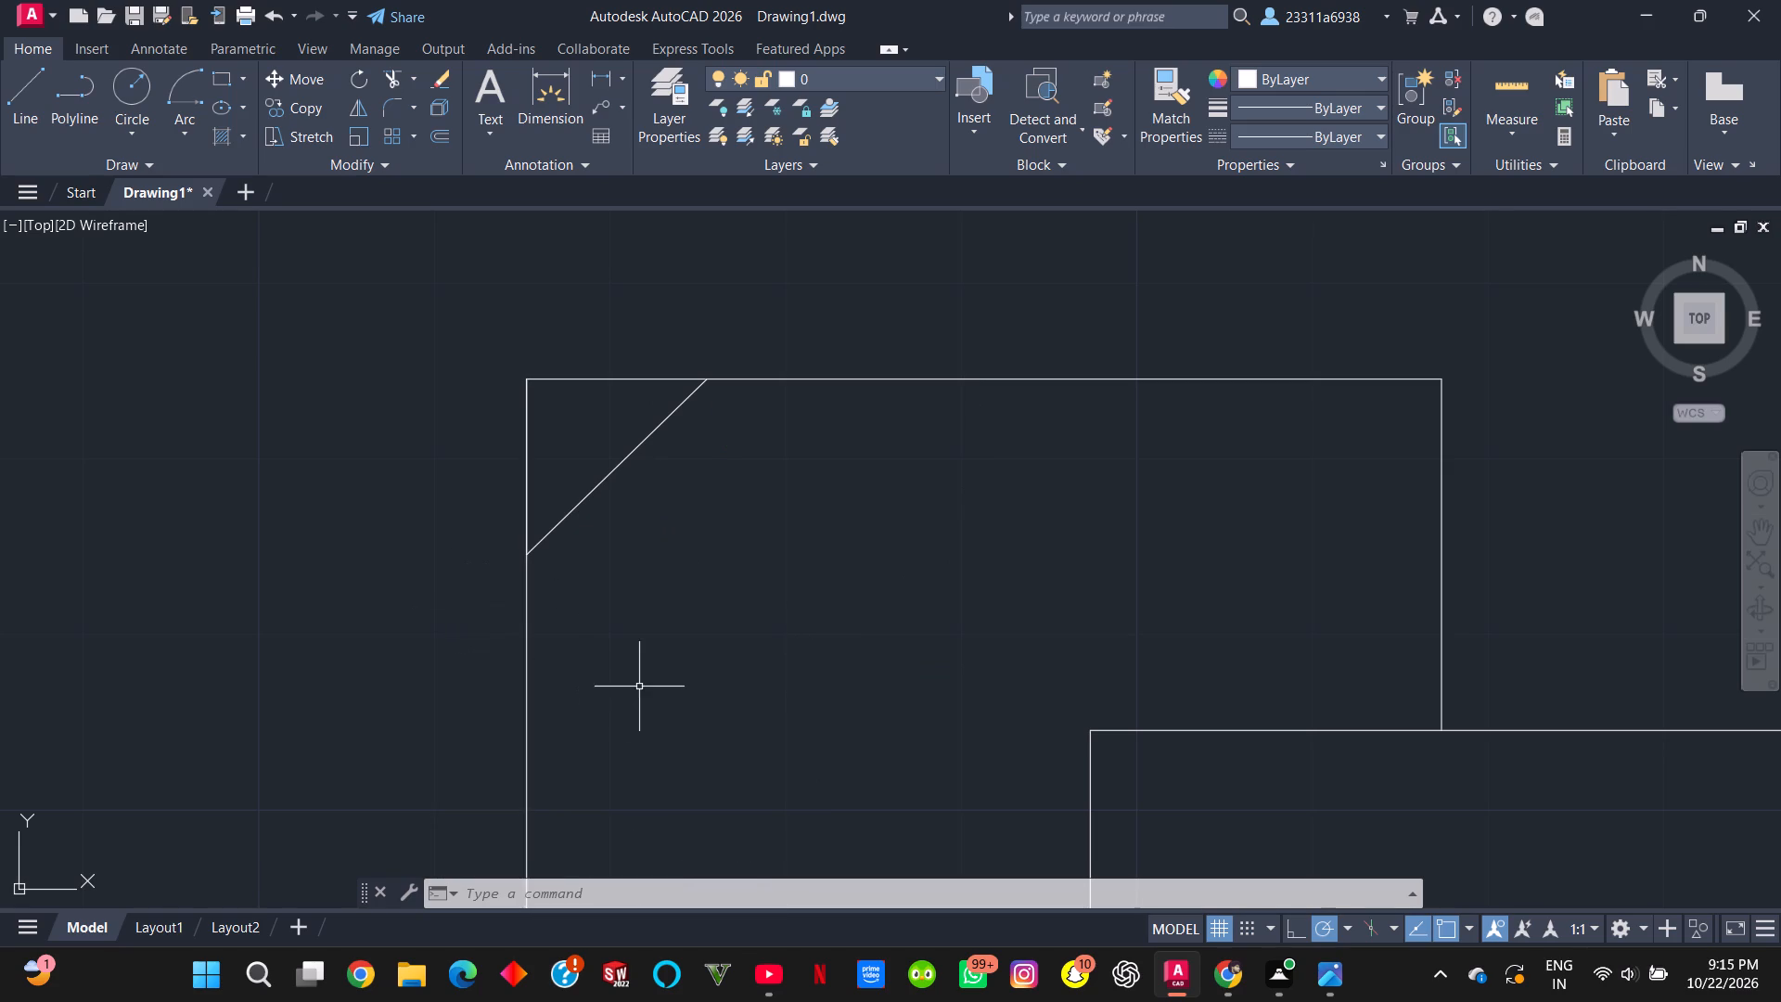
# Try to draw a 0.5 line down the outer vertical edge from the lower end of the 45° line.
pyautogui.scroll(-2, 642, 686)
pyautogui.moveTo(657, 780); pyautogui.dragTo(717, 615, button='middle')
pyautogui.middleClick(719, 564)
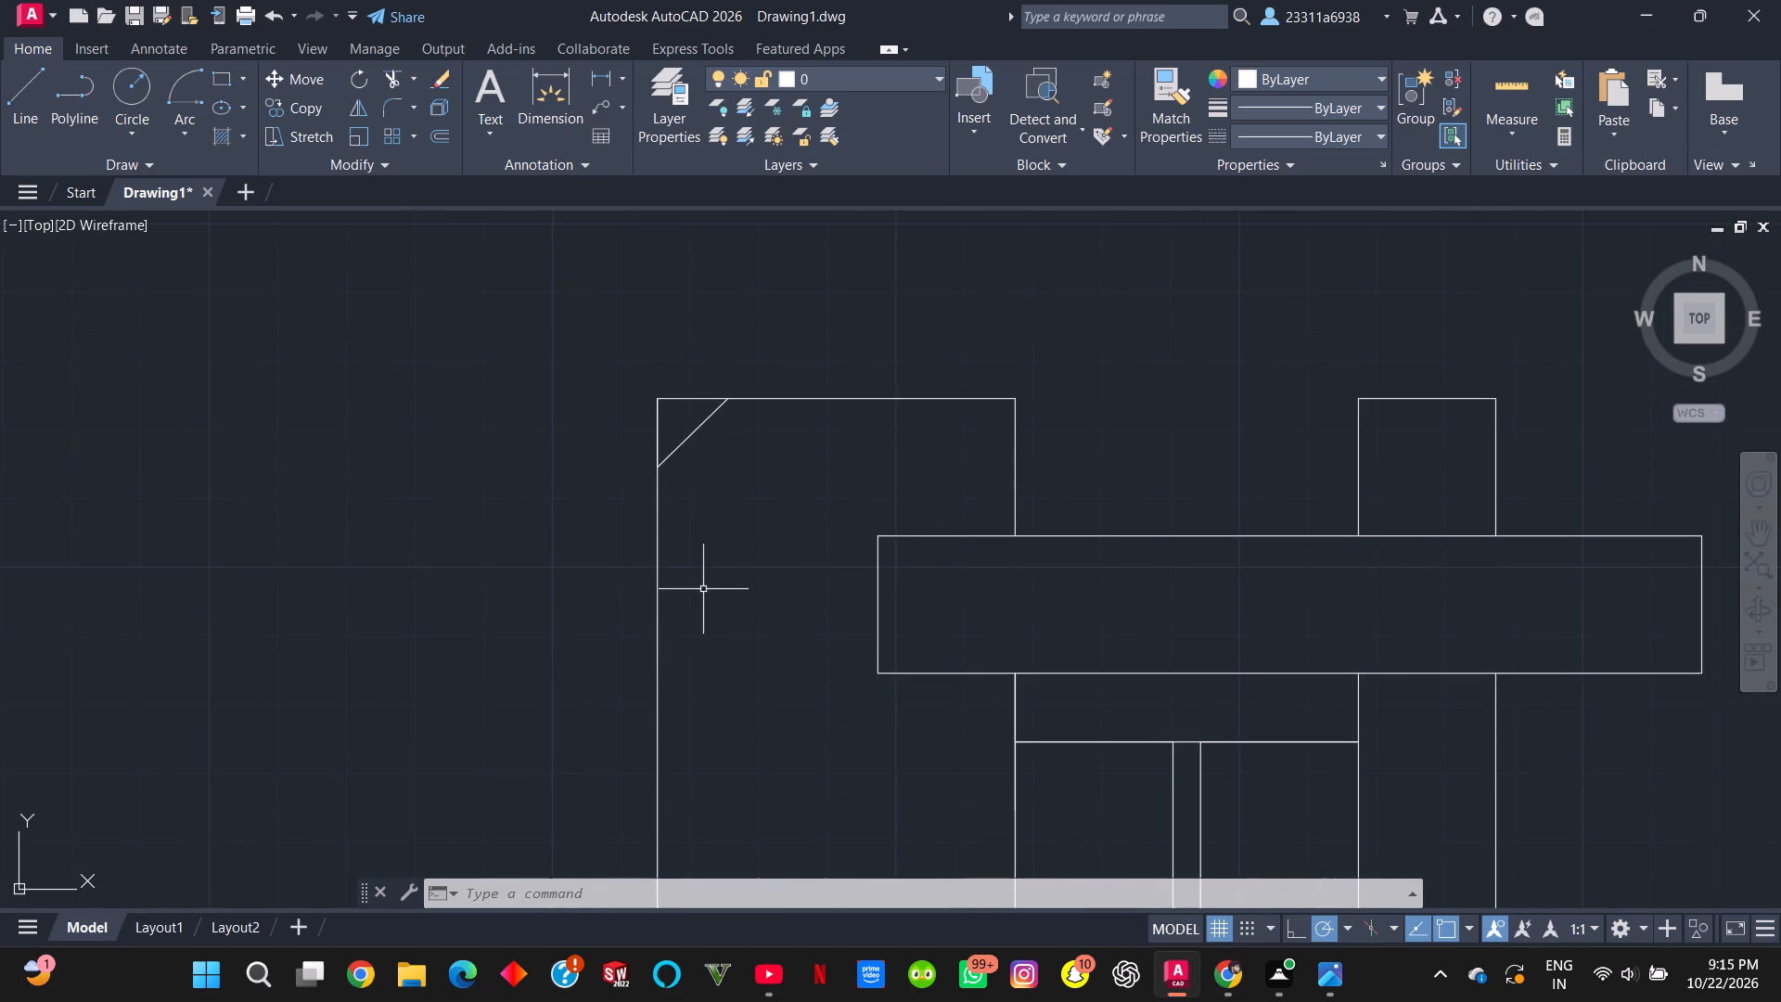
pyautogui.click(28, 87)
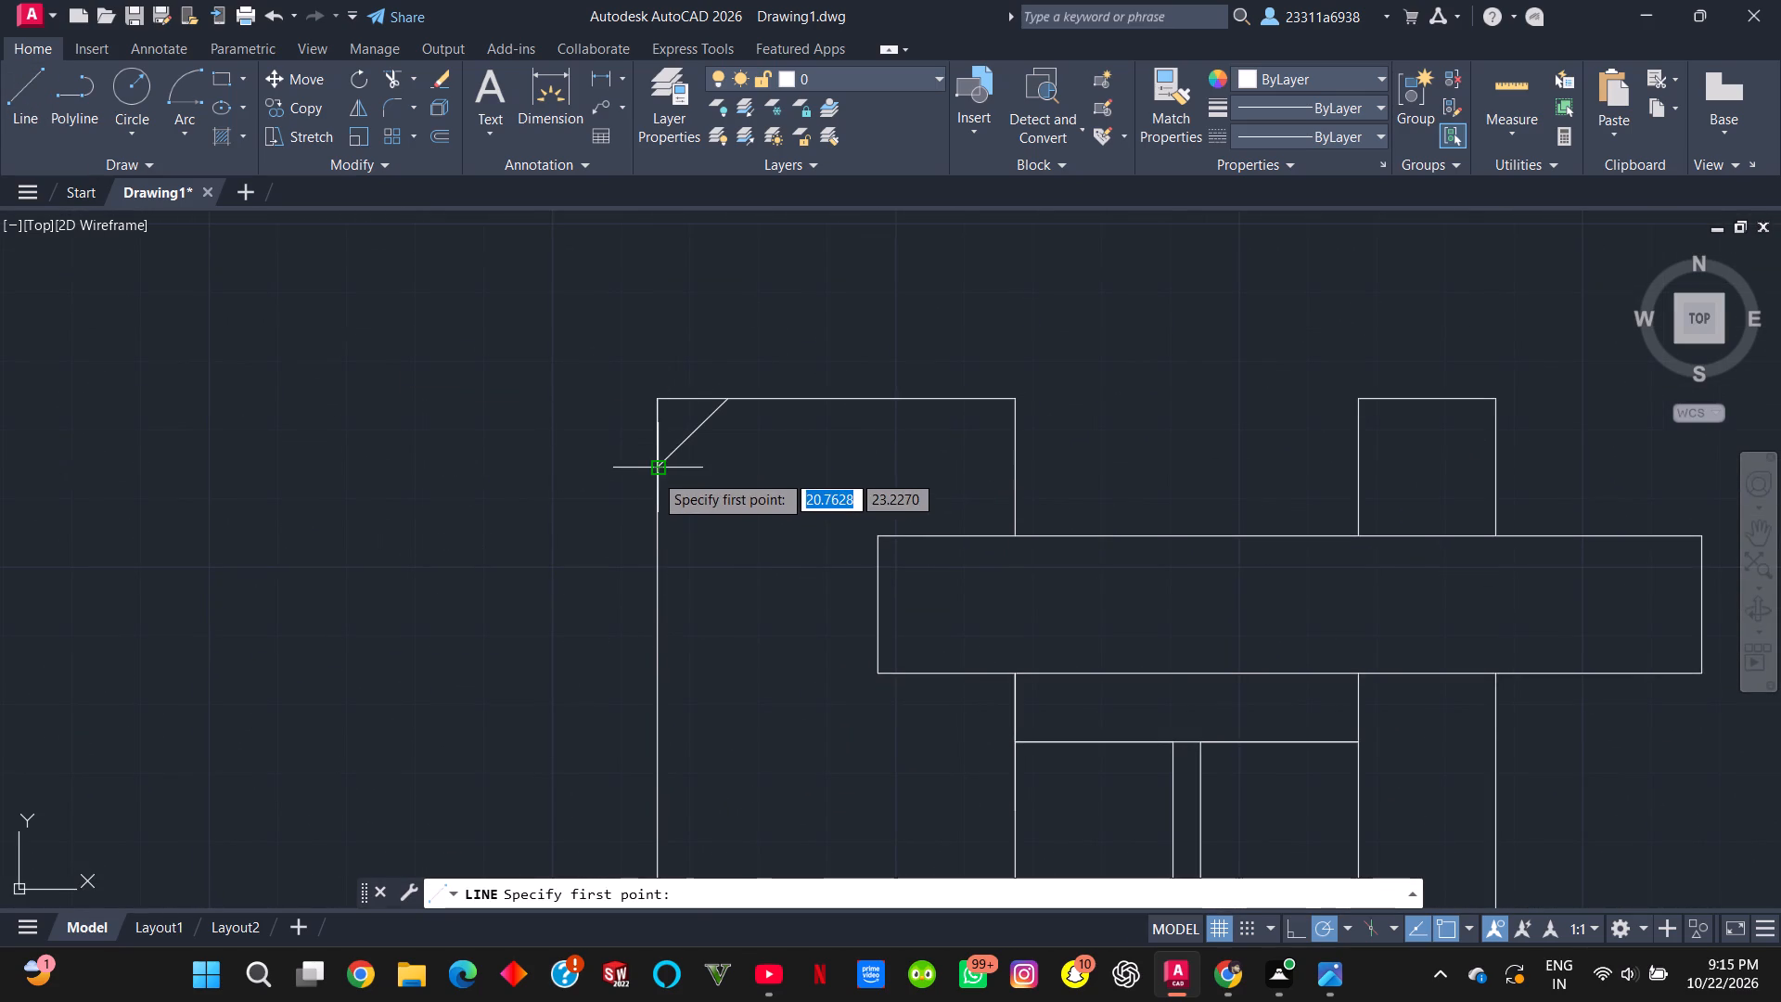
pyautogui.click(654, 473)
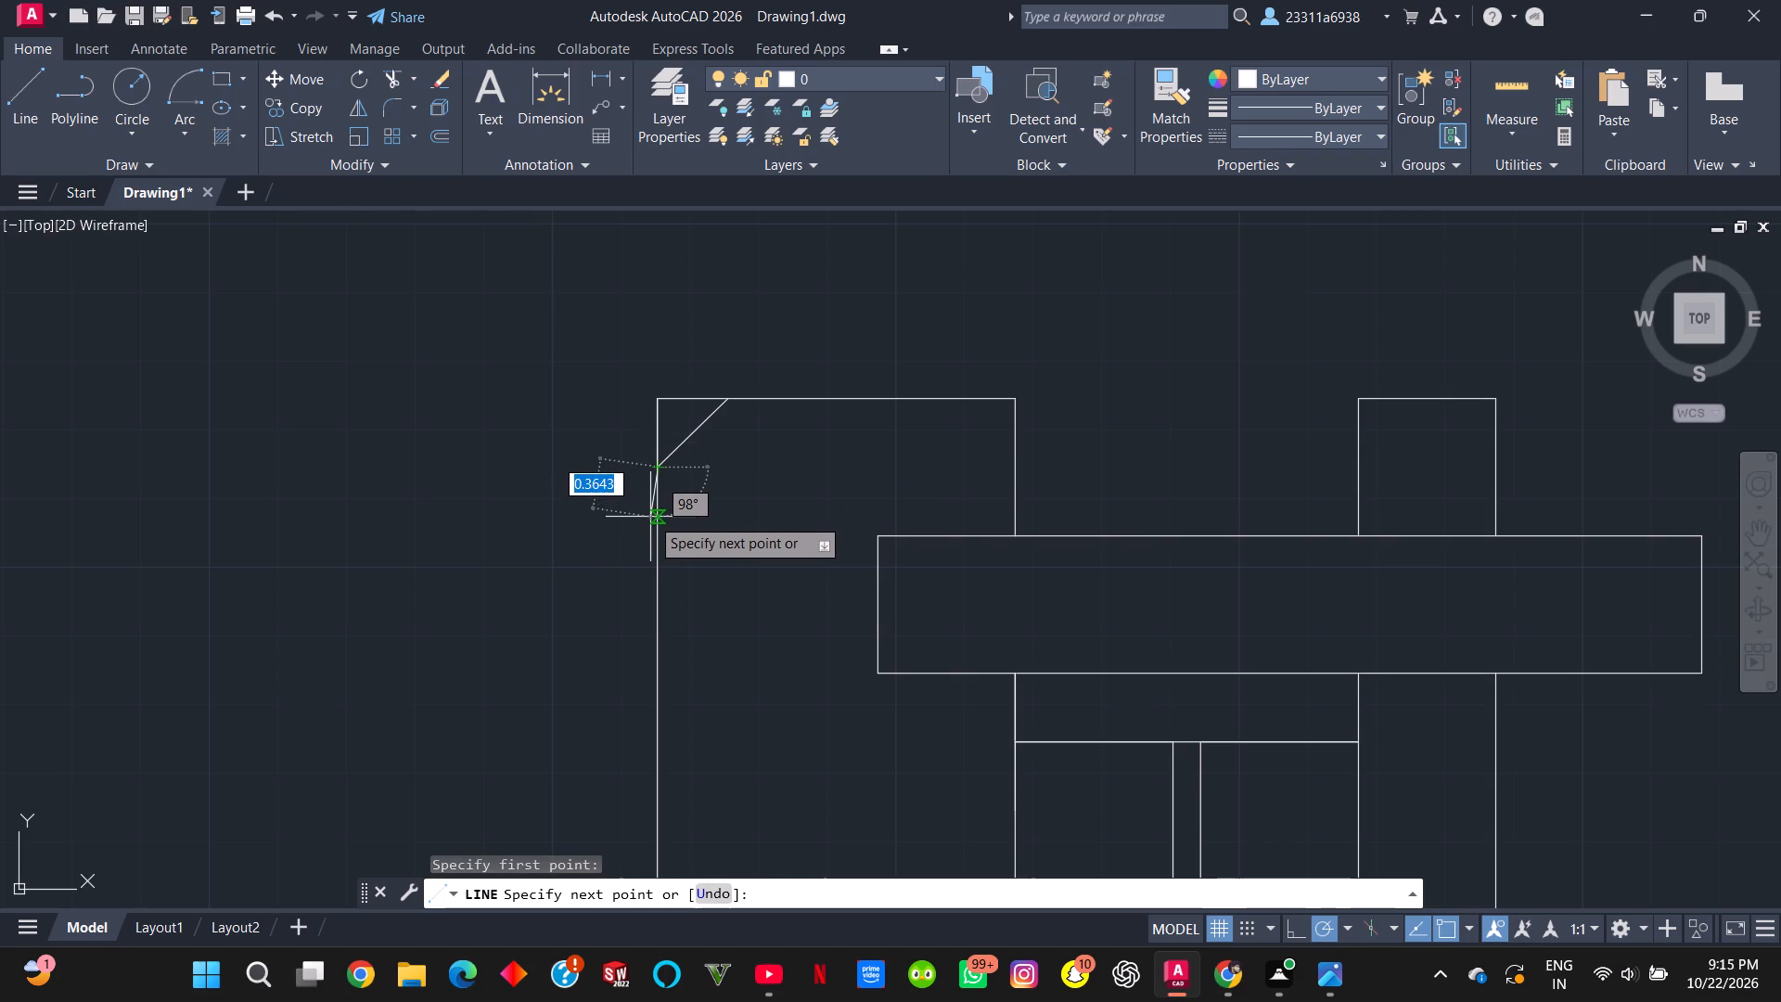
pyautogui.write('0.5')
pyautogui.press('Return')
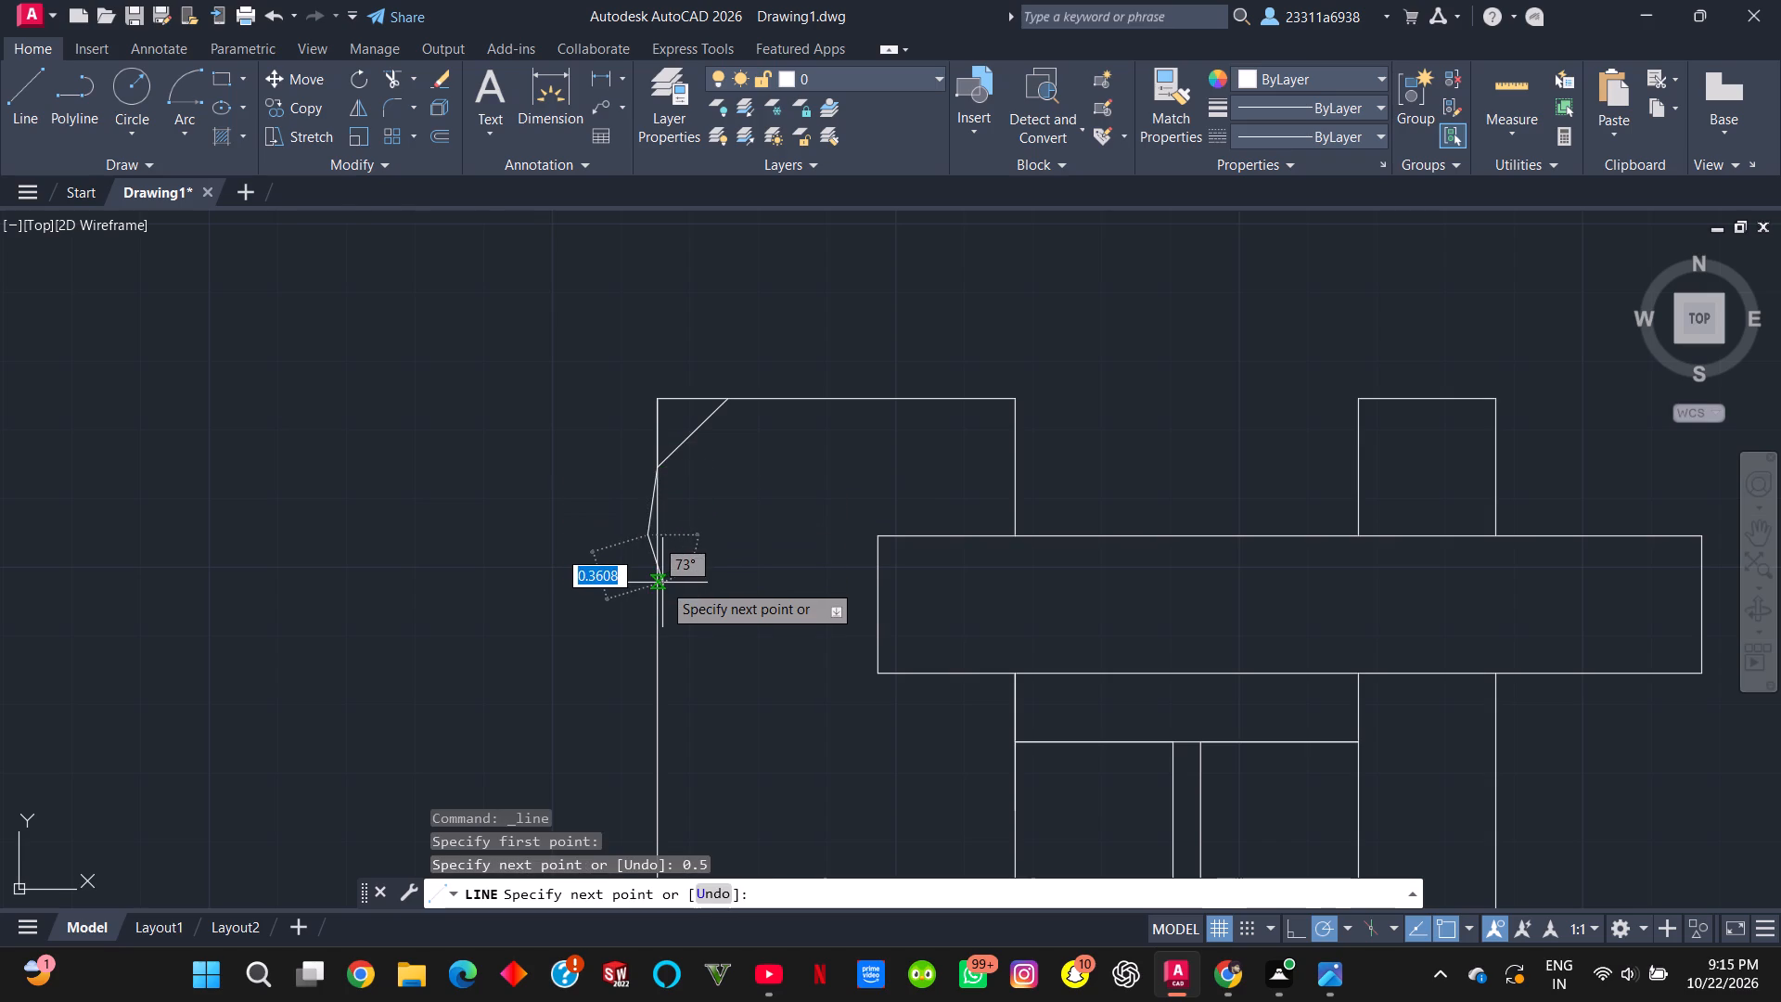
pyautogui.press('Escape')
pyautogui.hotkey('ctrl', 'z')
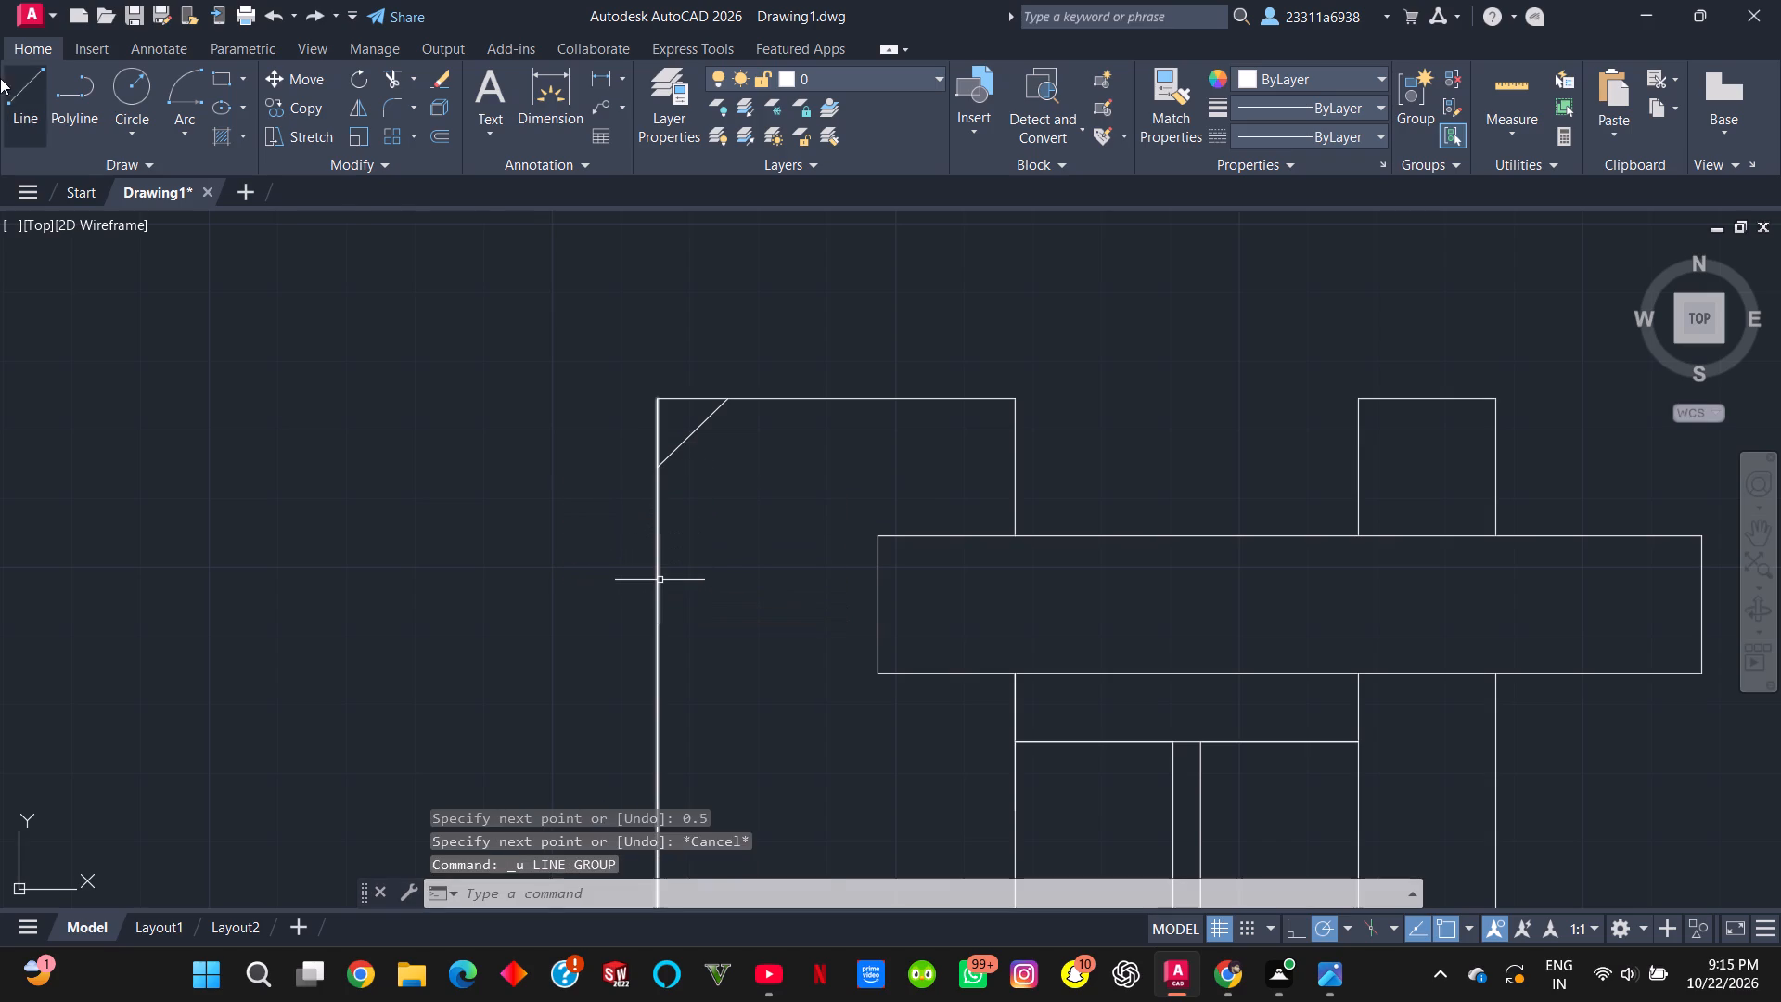
# With ortho on, draw three consecutive 0.5 line segments down the outer vertical edge from the 45° line's lower end.
pyautogui.click(29, 123)
pyautogui.scroll(2, 559, 506)
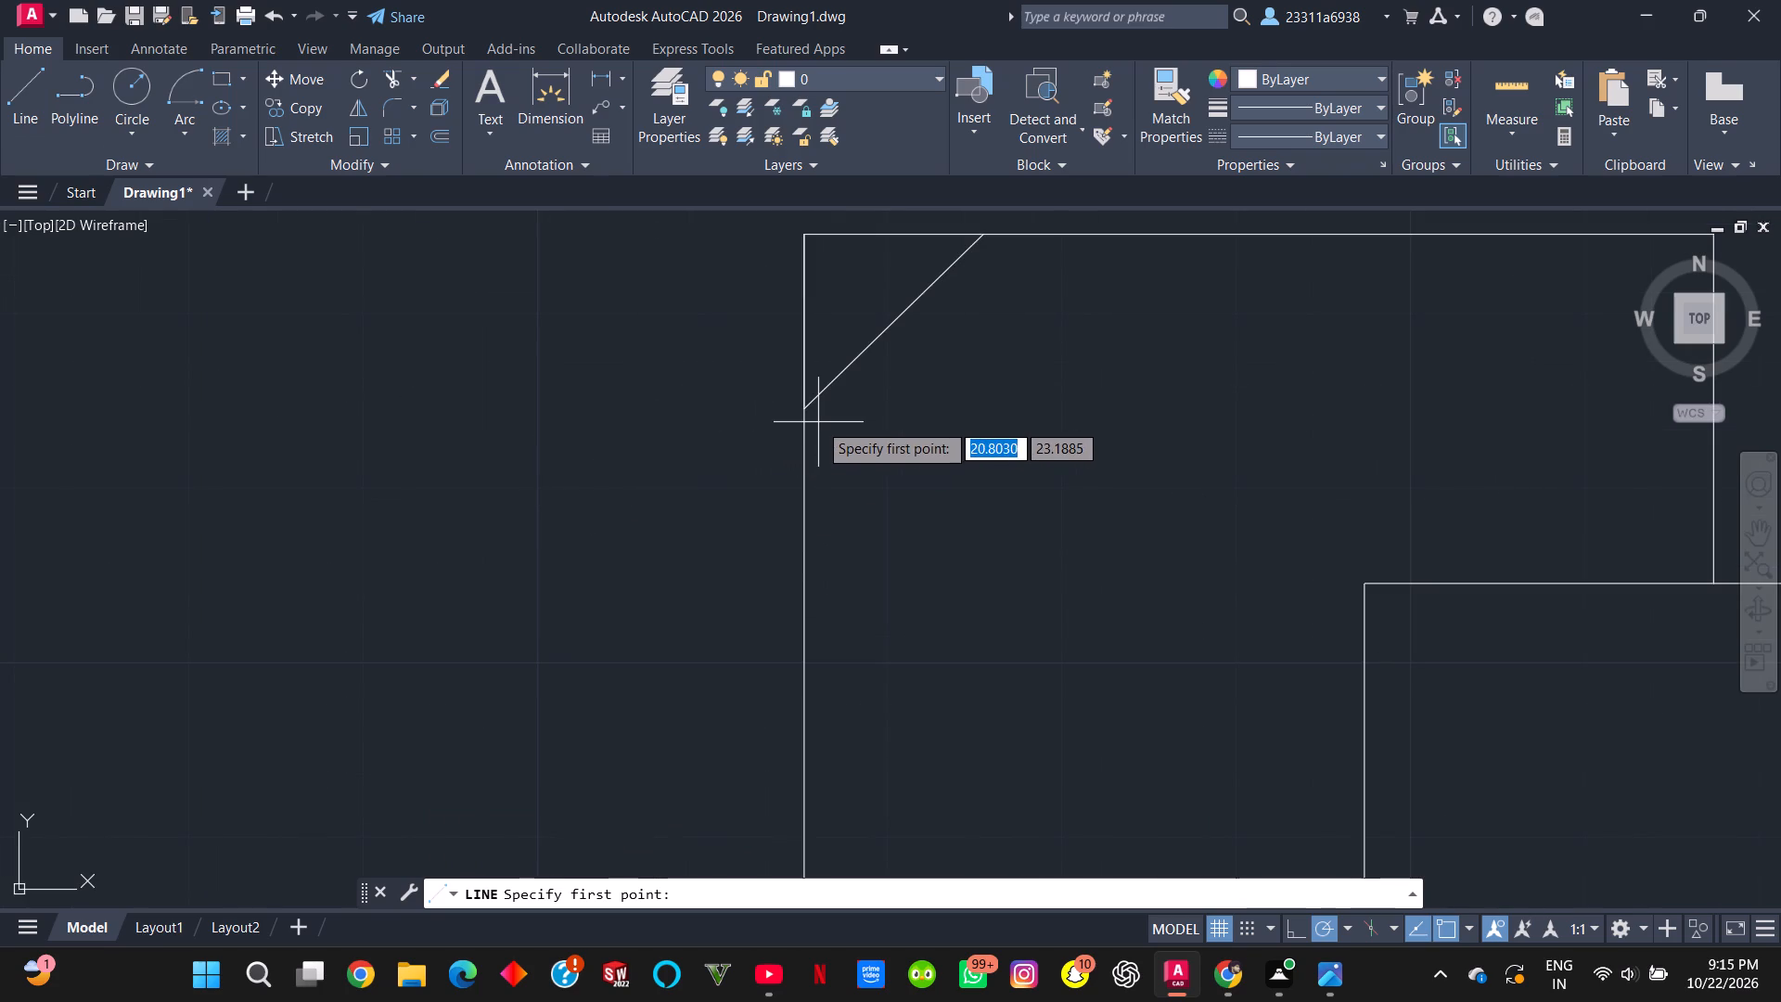
pyautogui.click(804, 410)
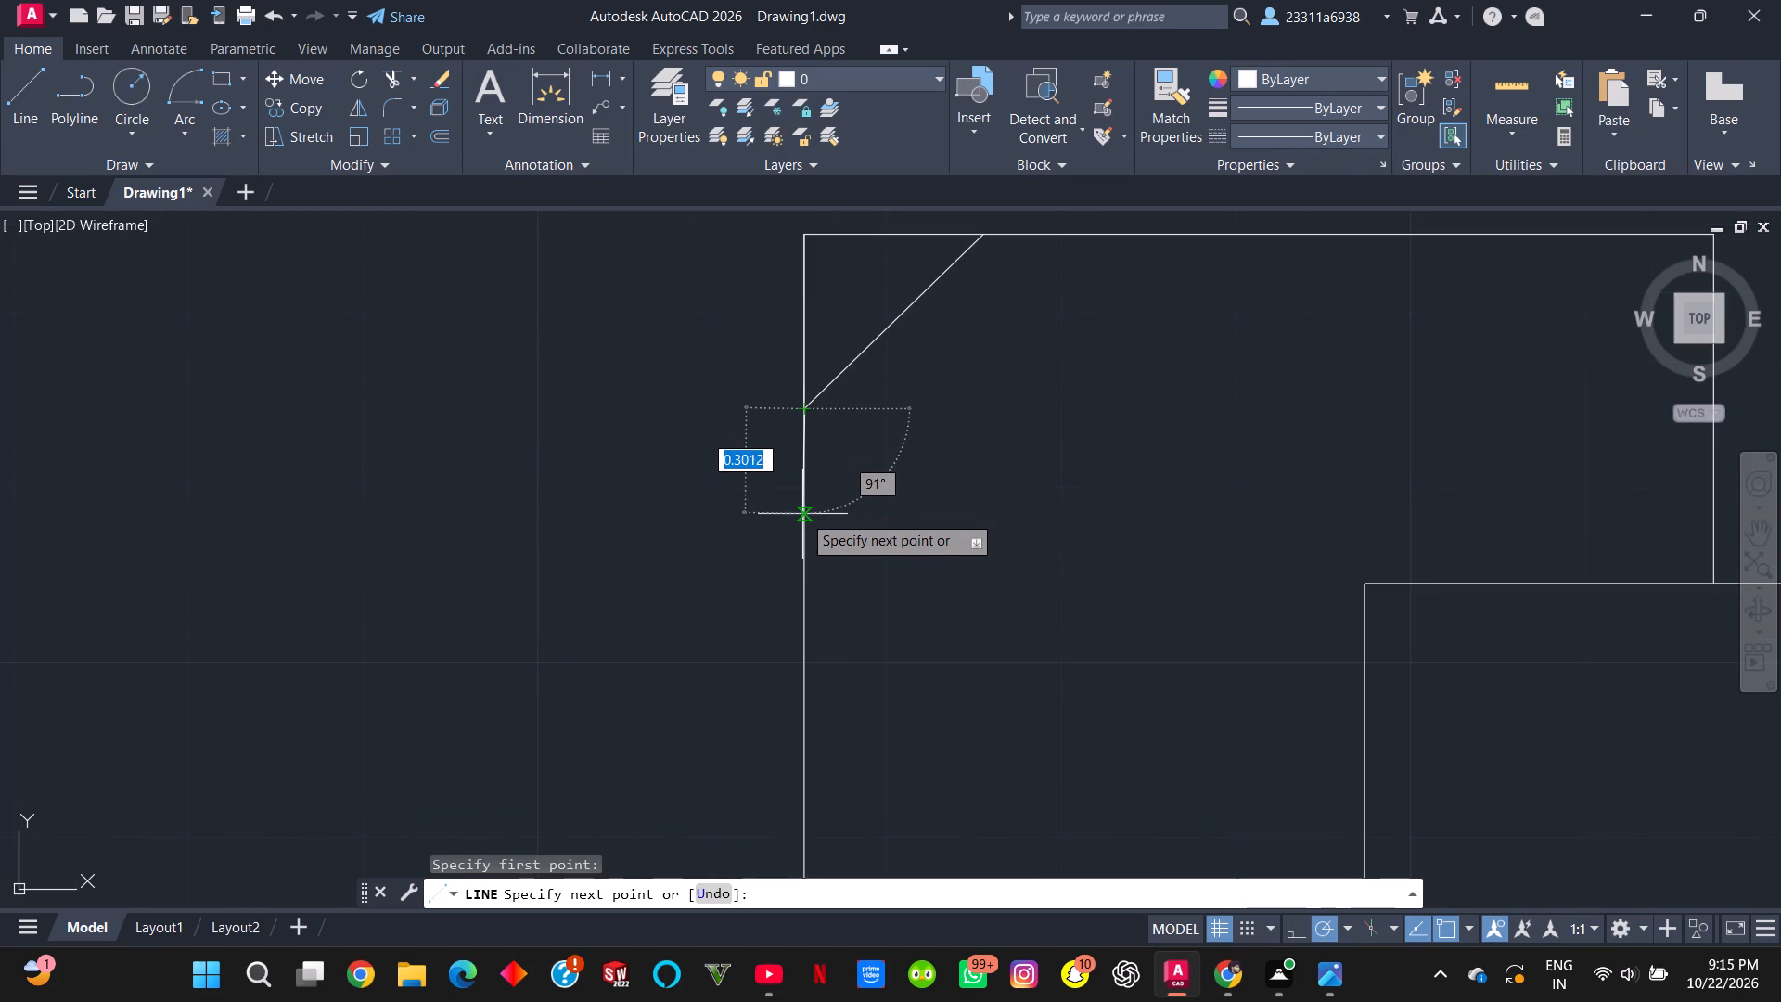
pyautogui.press('F8')
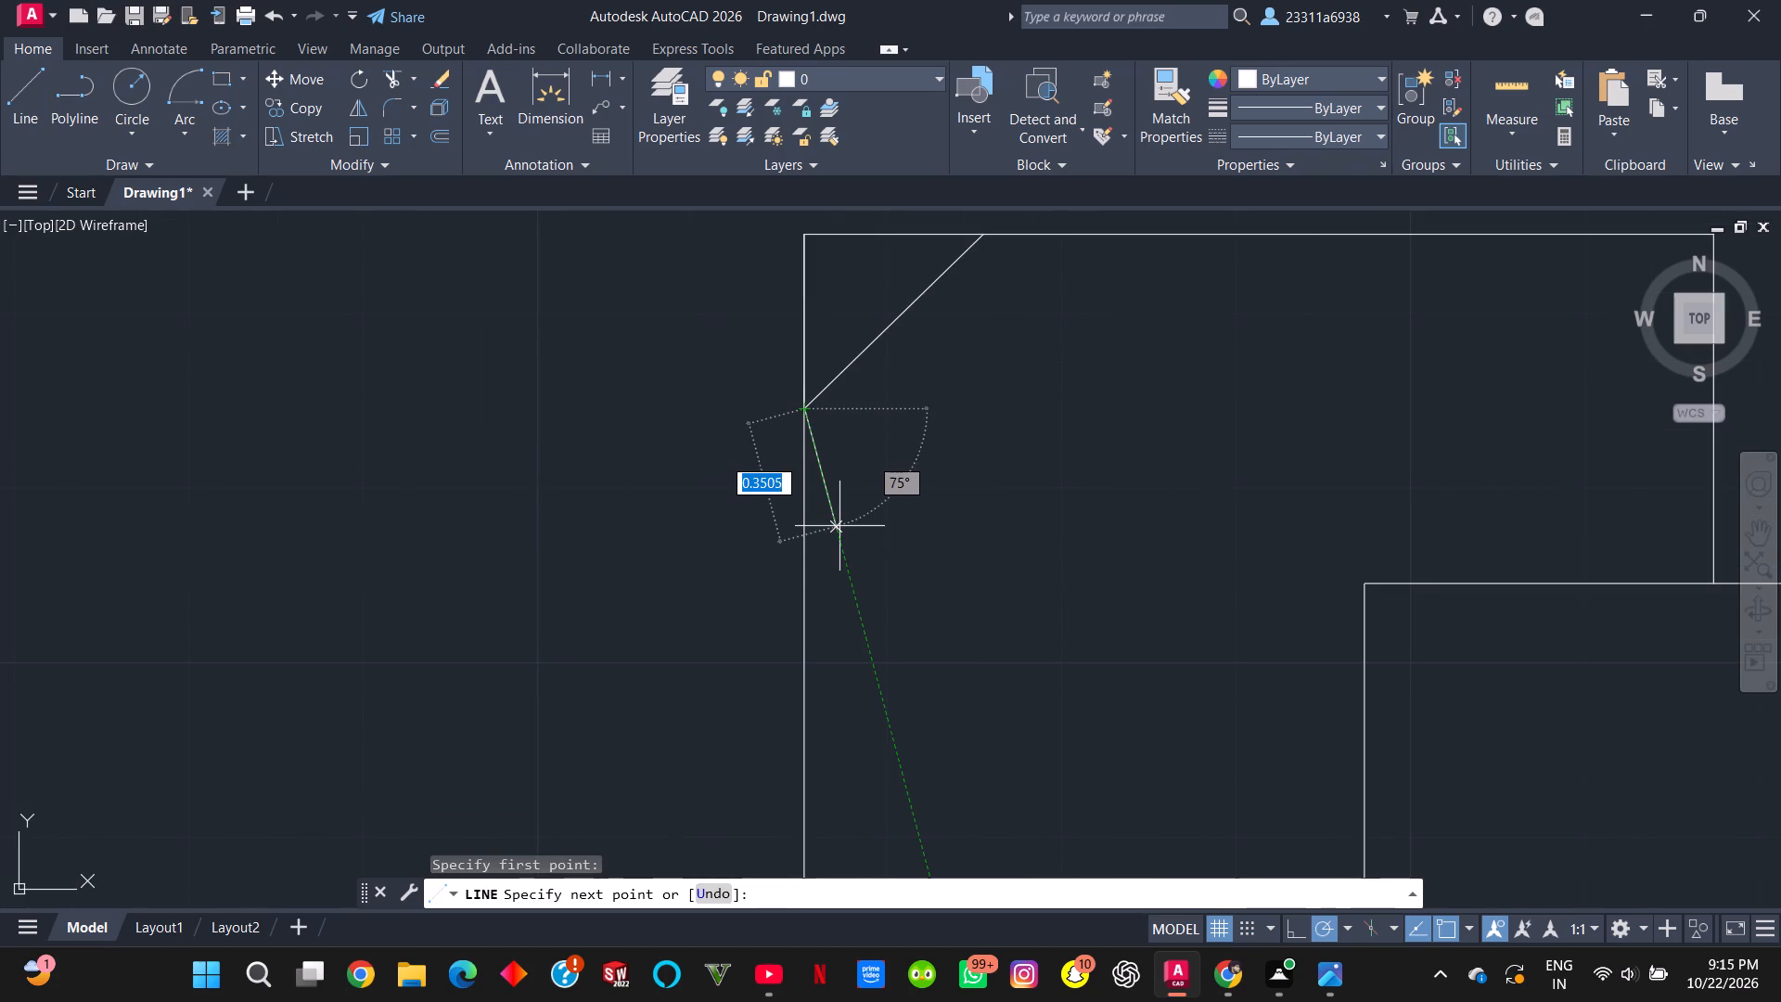
pyautogui.write('0.5')
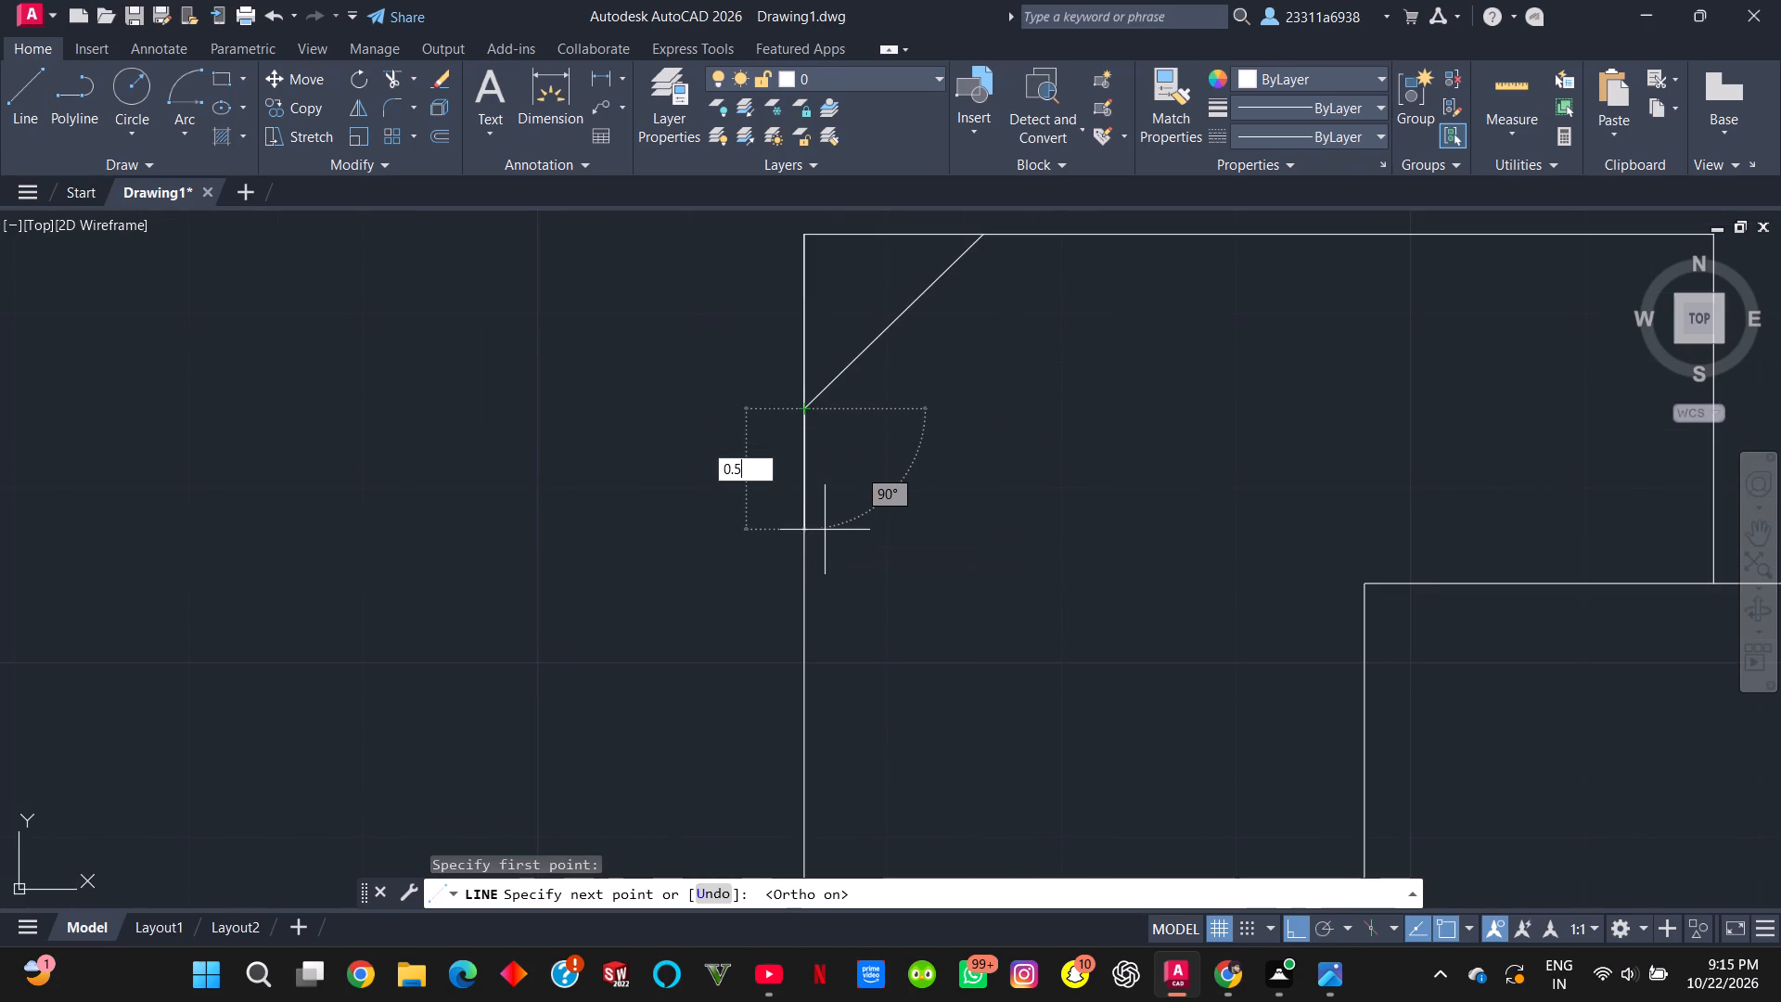
pyautogui.press('Return')
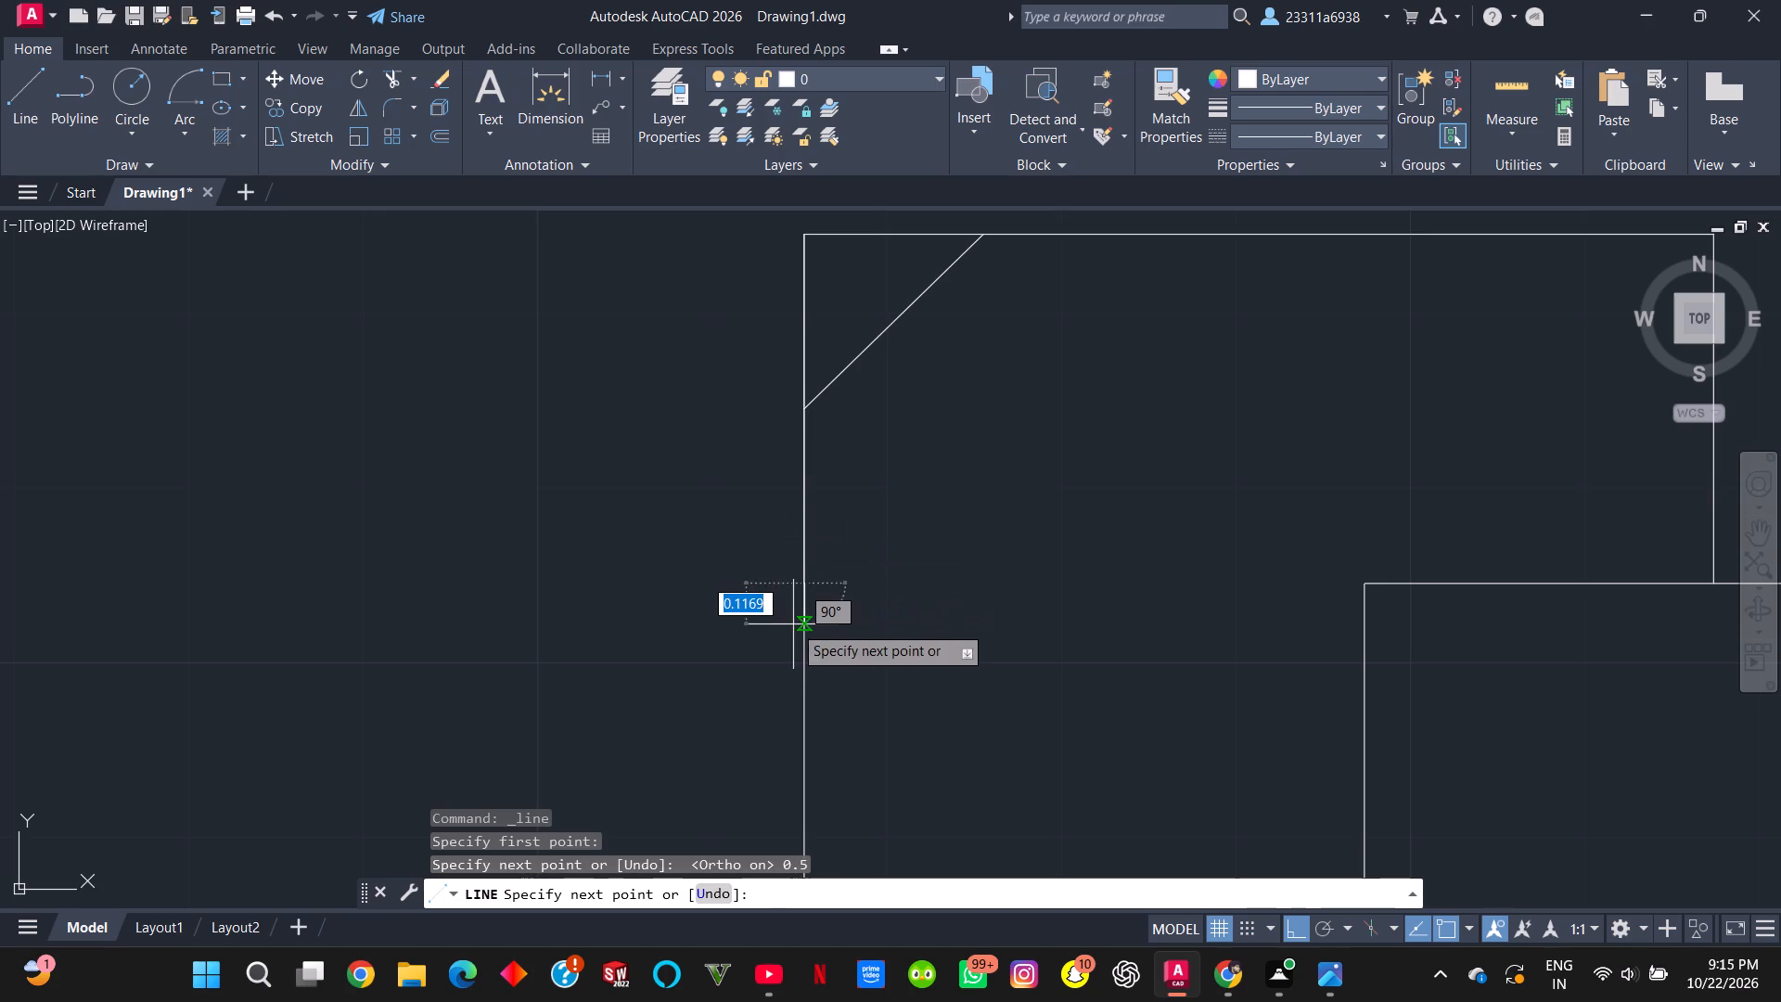
pyautogui.write('0.5')
pyautogui.press('Return')
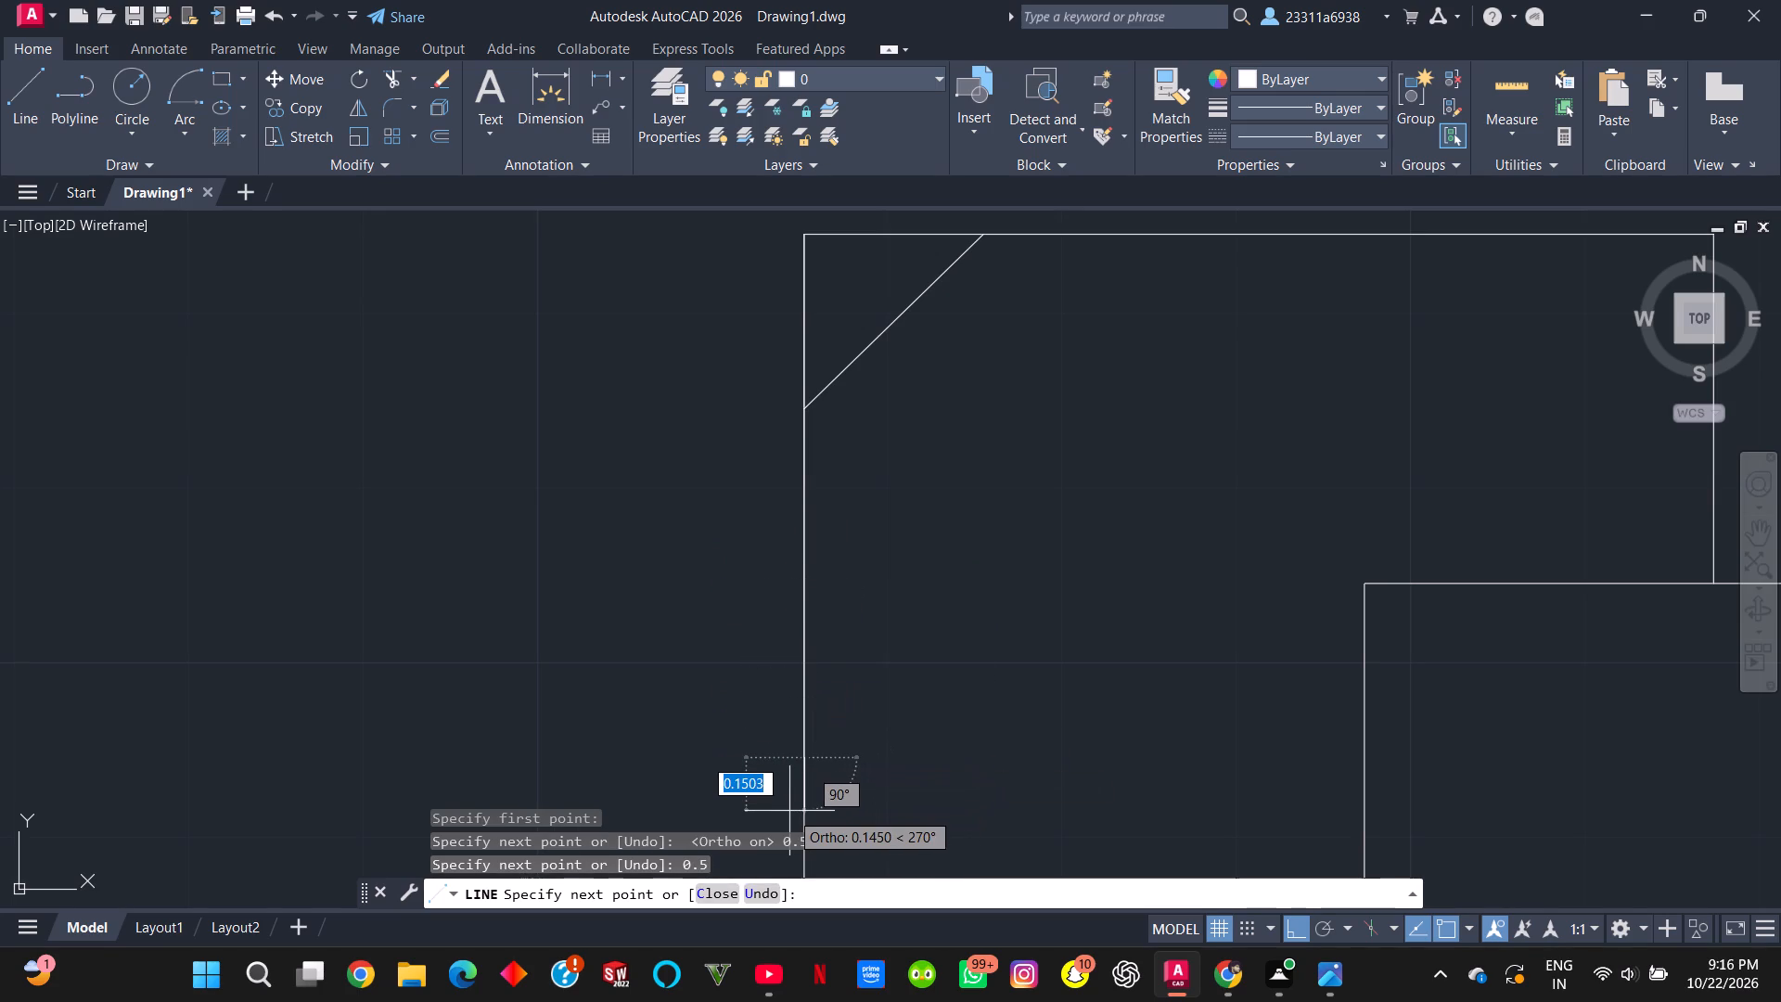
pyautogui.write('0.5')
pyautogui.press('Return')
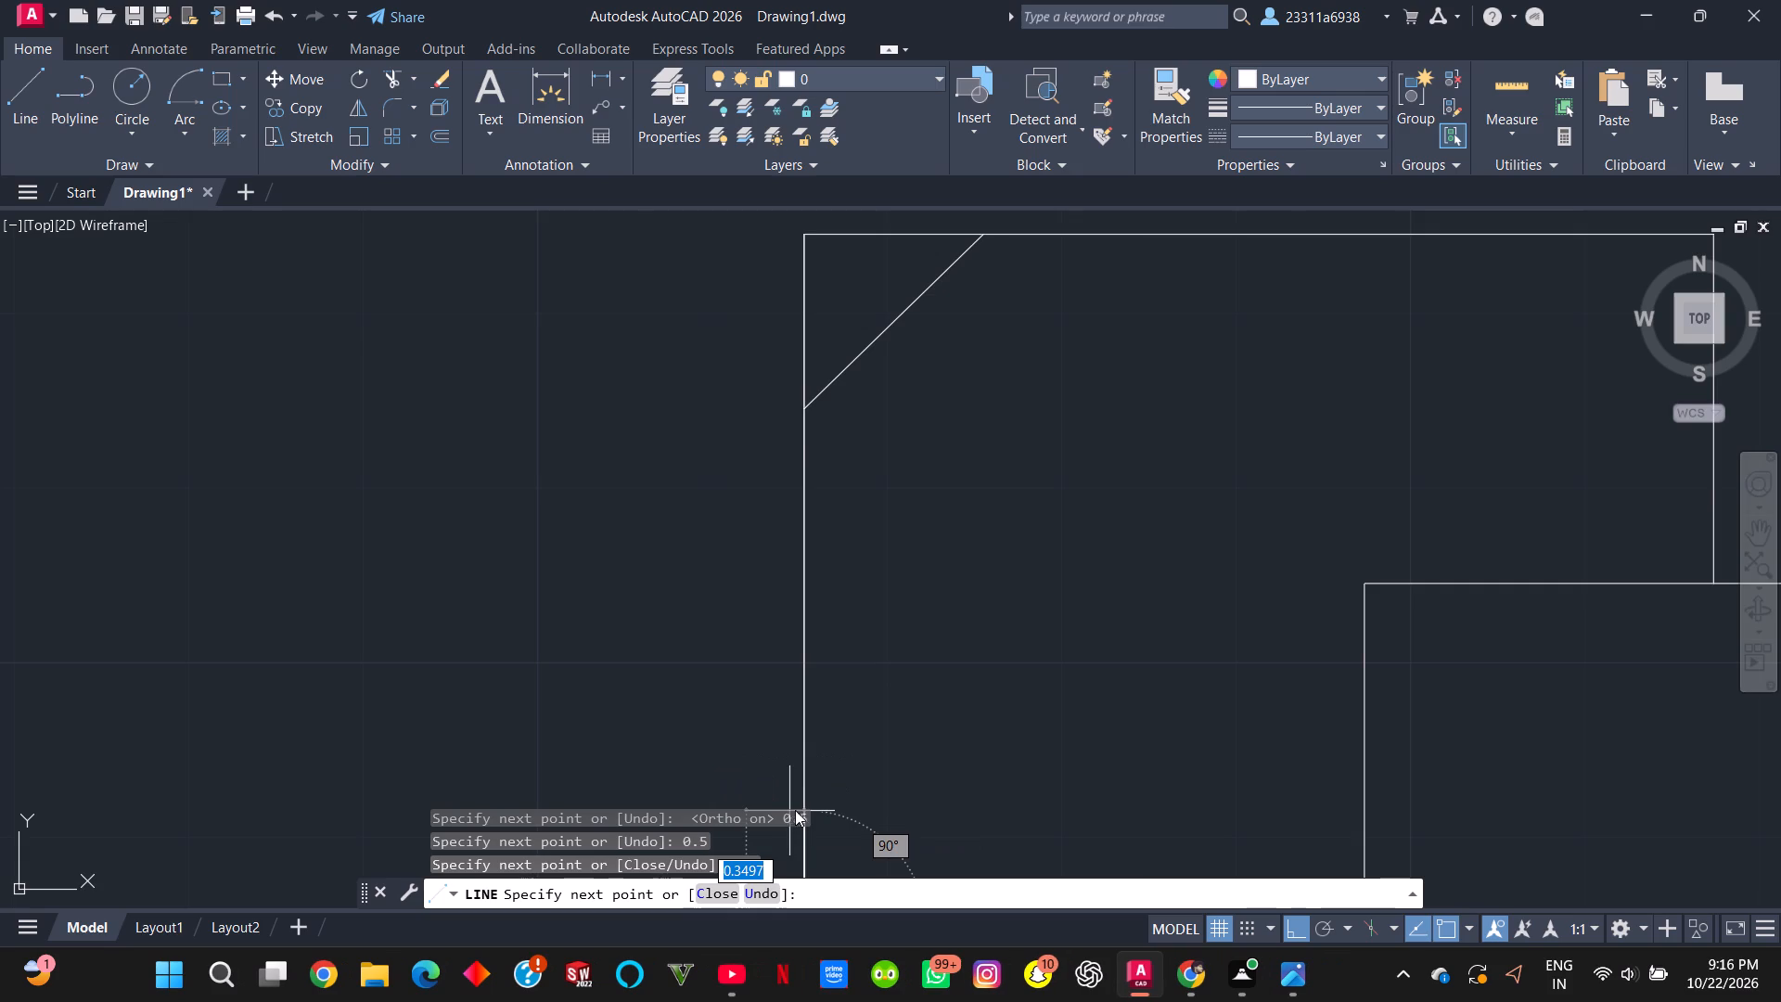
# Continue the line down the outer vertical edge with four more 0.5 segments.
pyautogui.scroll(-1, 800, 808)
pyautogui.moveTo(832, 774); pyautogui.dragTo(870, 515, button='middle')
pyautogui.scroll(1, 870, 516)
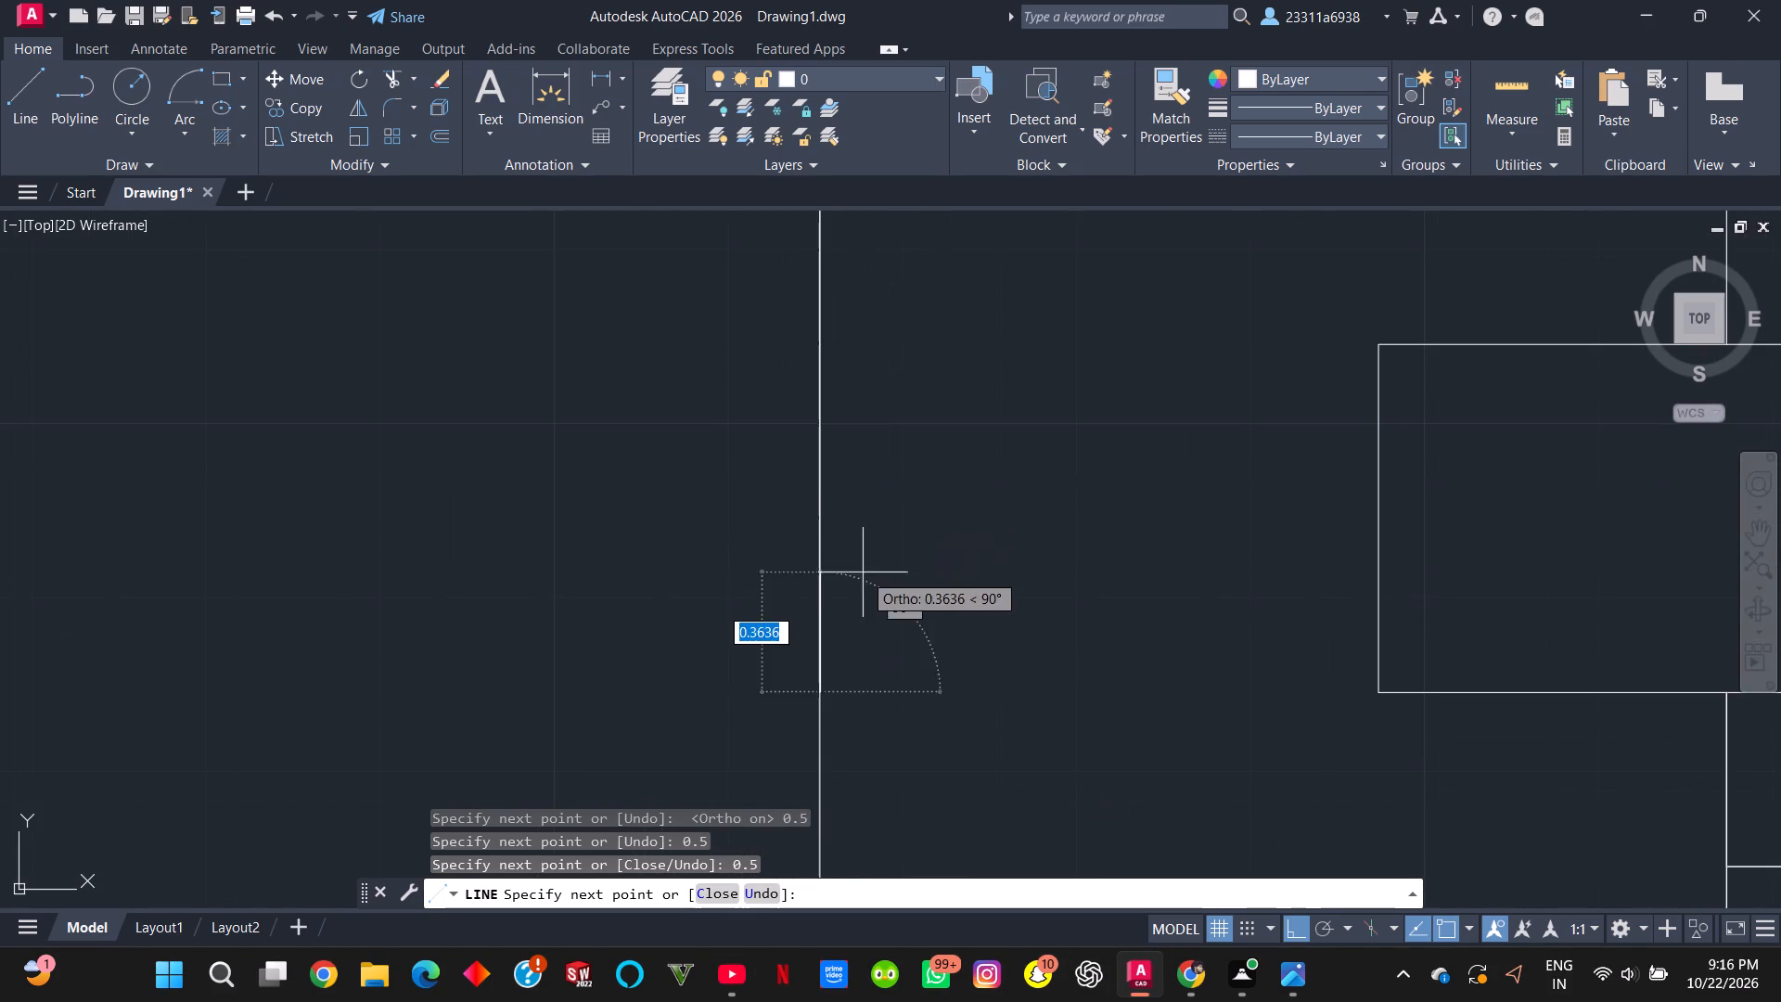
pyautogui.write('0.5')
pyautogui.press('Return')
pyautogui.scroll(-2, 835, 779)
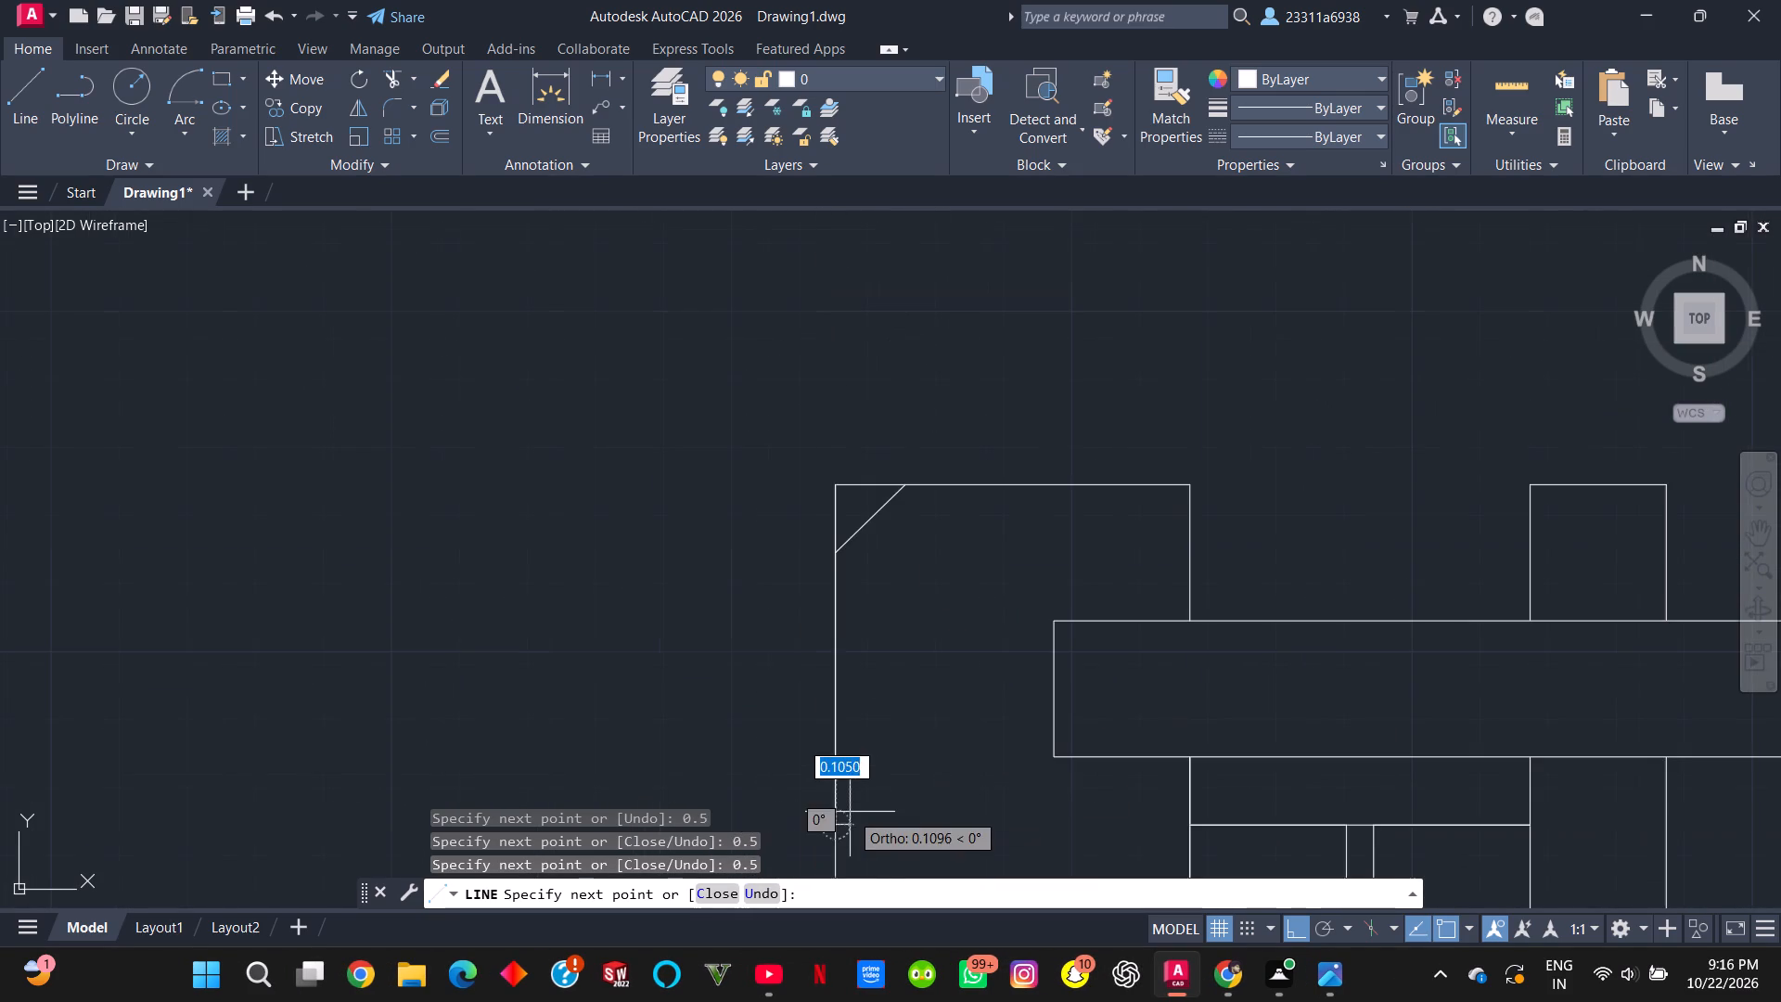
pyautogui.moveTo(862, 799); pyautogui.dragTo(905, 583, button='middle')
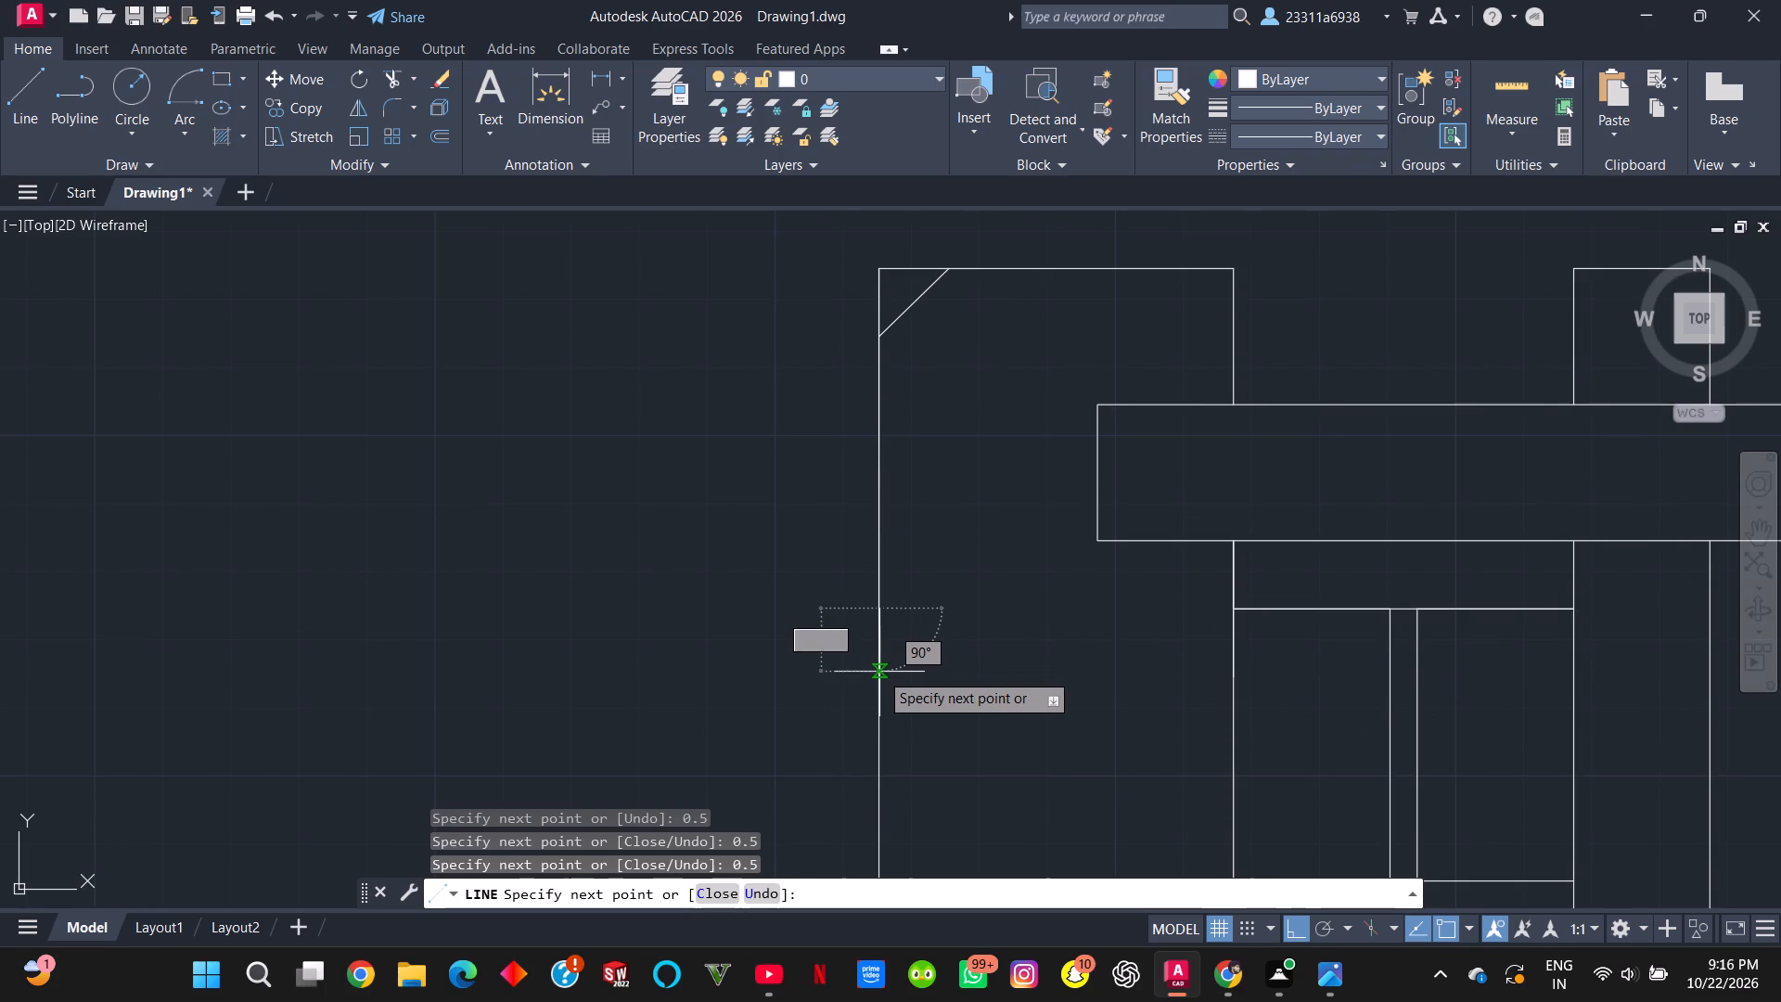
pyautogui.write('0.5')
pyautogui.press('Return')
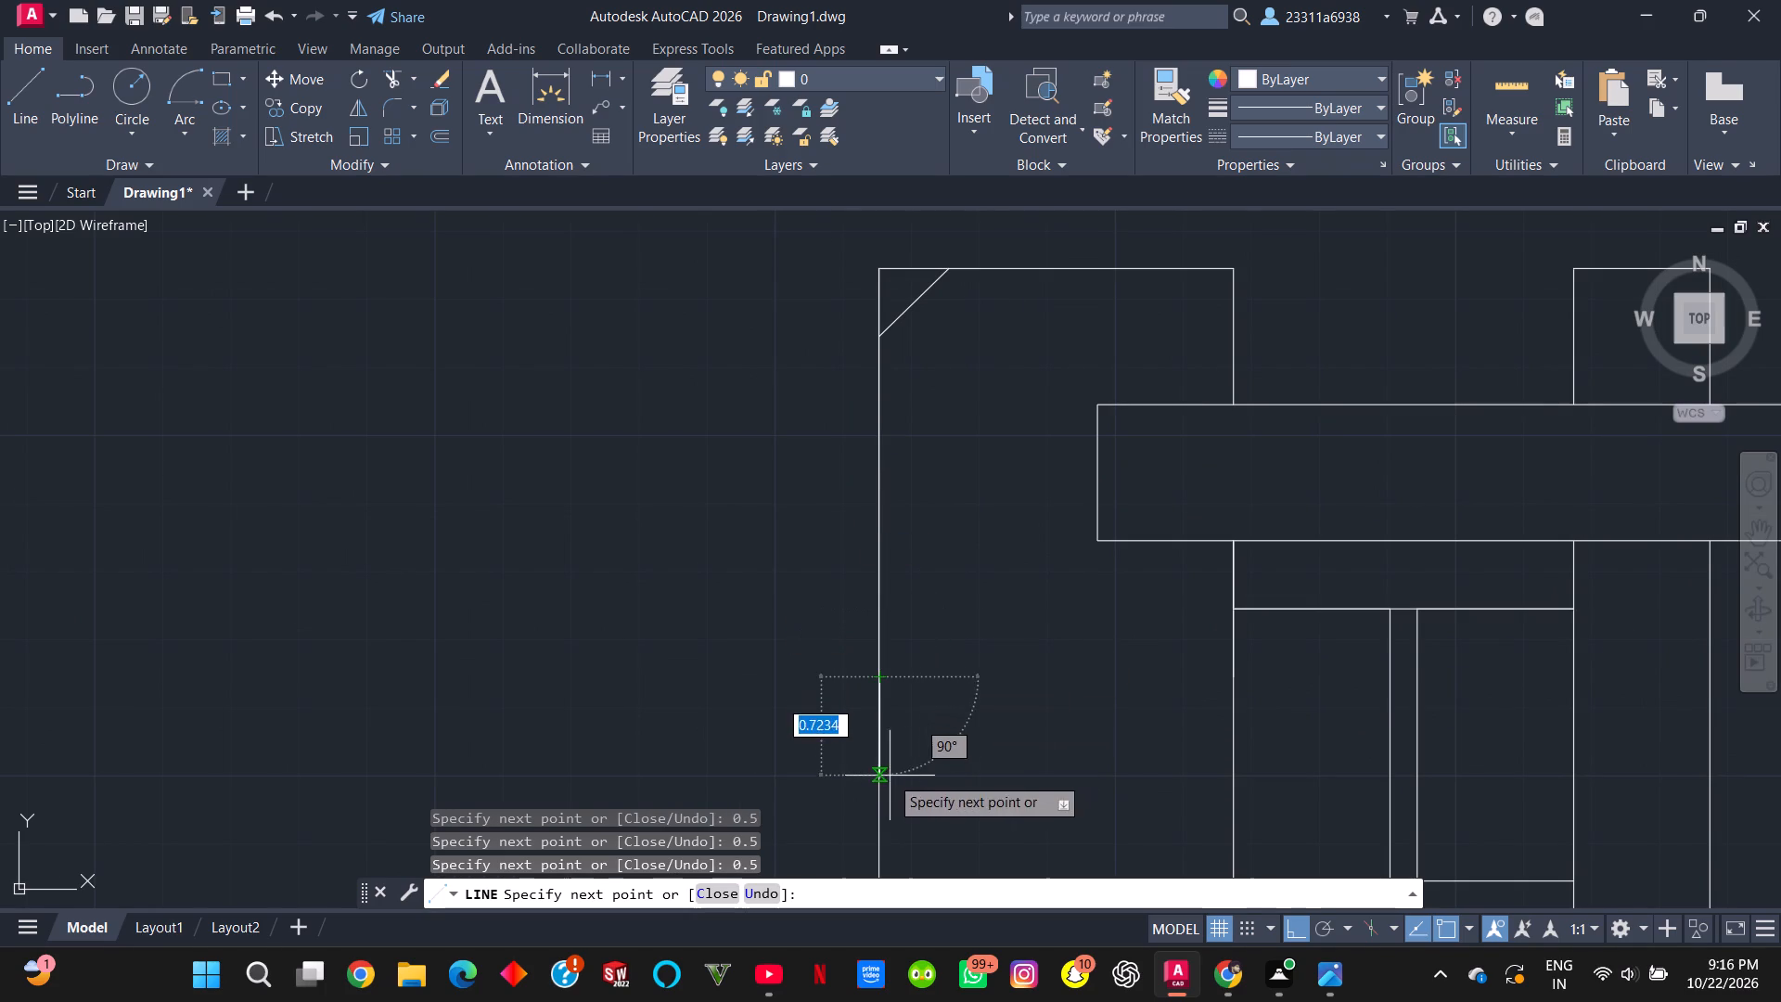
pyautogui.write('0.5')
pyautogui.press('Return')
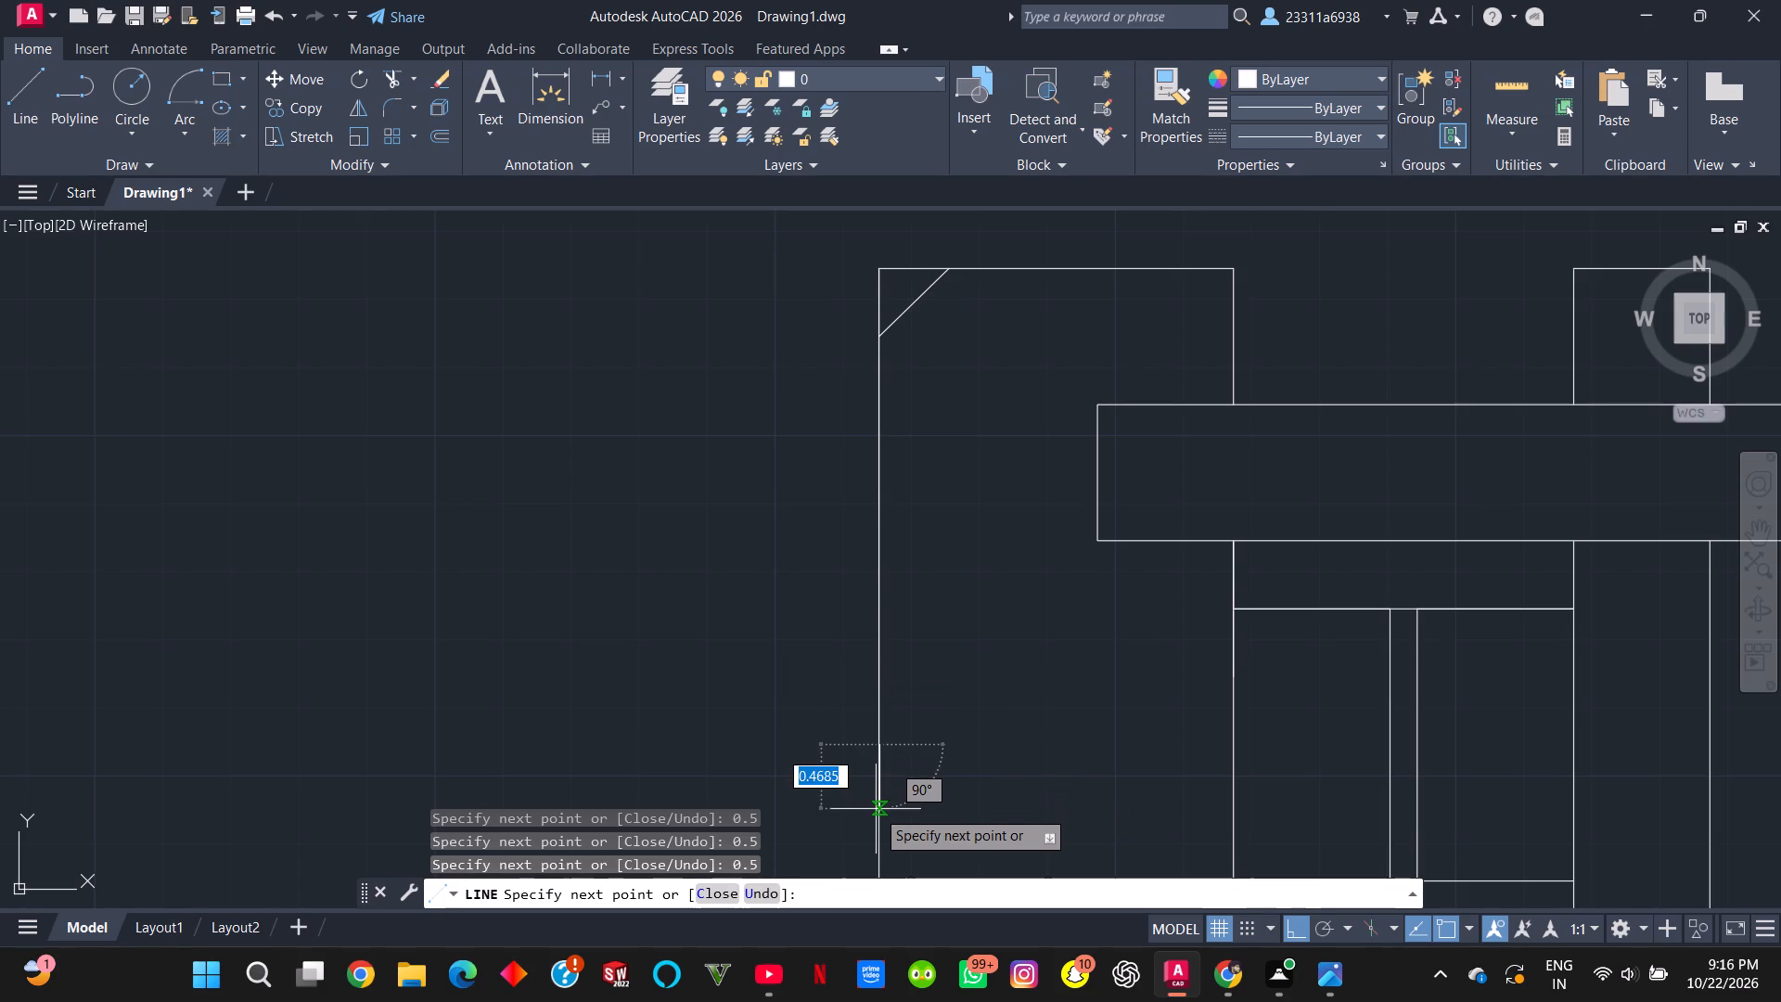
pyautogui.write('0.5')
pyautogui.press('Return')
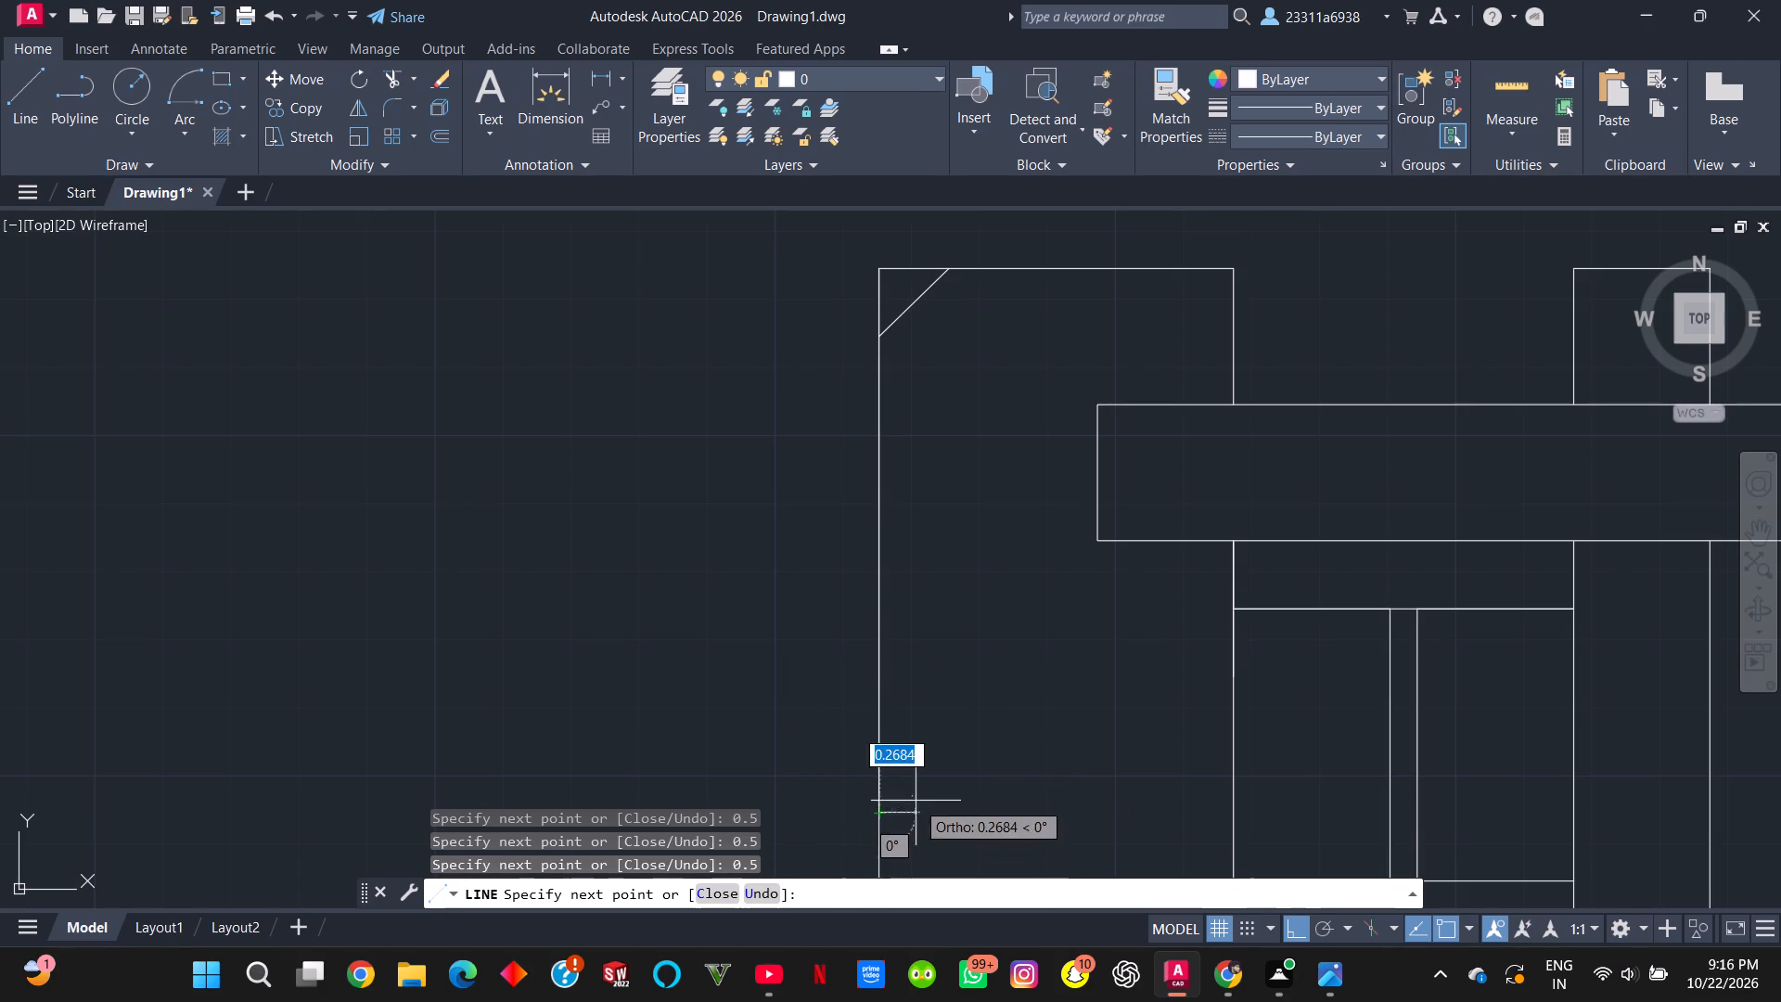
# Continue the line with five more 0.5 segments towards the block straddling the outer vertical edge, and end it there.
pyautogui.moveTo(916, 800); pyautogui.dragTo(976, 364, button='middle')
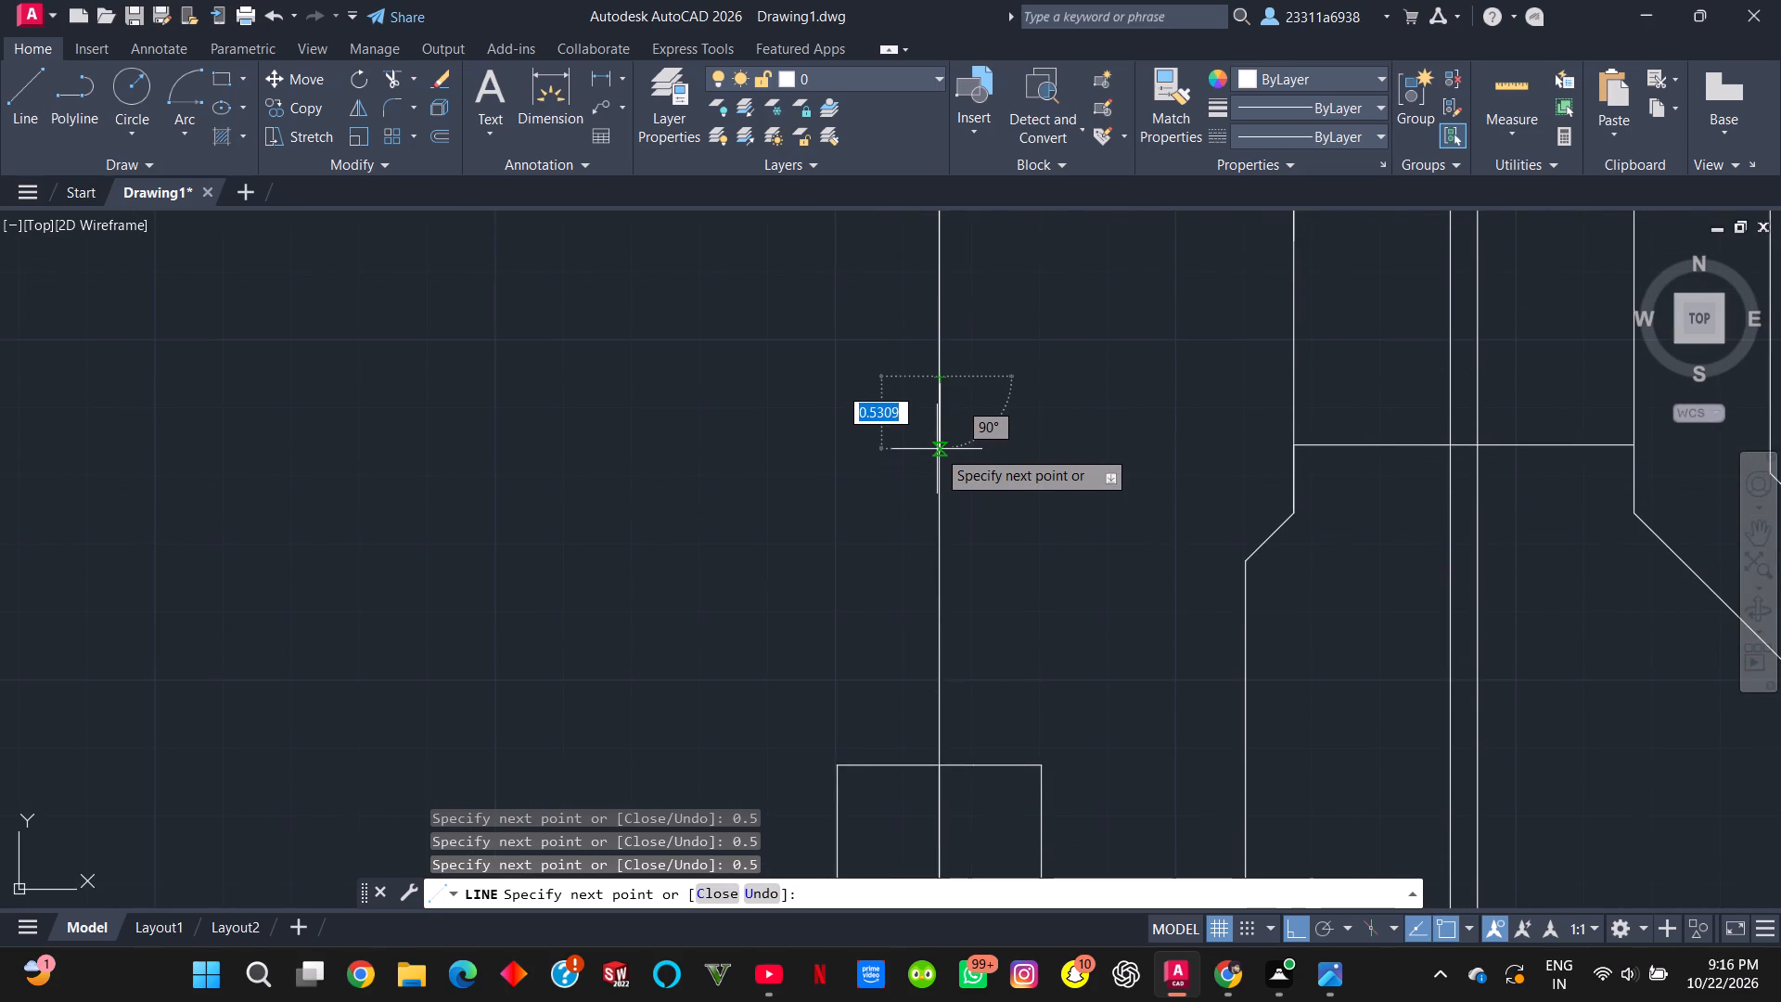
pyautogui.write('0.5')
pyautogui.press('Return')
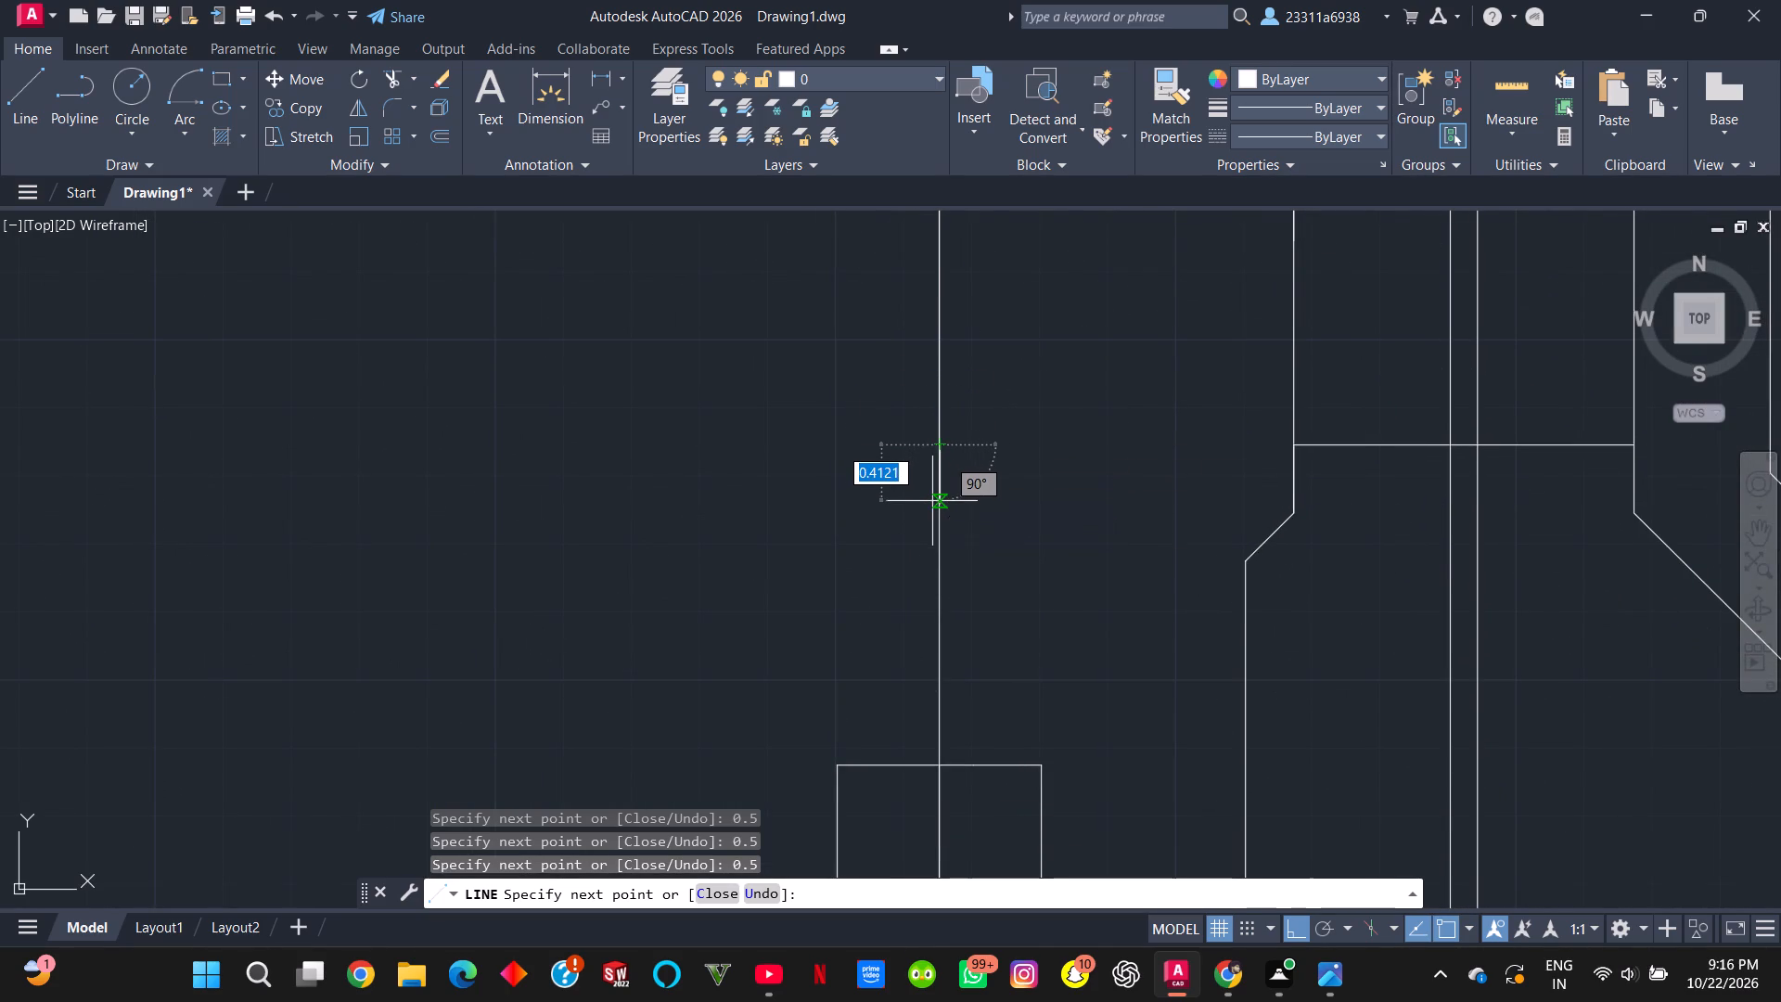
pyautogui.write('0.5')
pyautogui.press('Return')
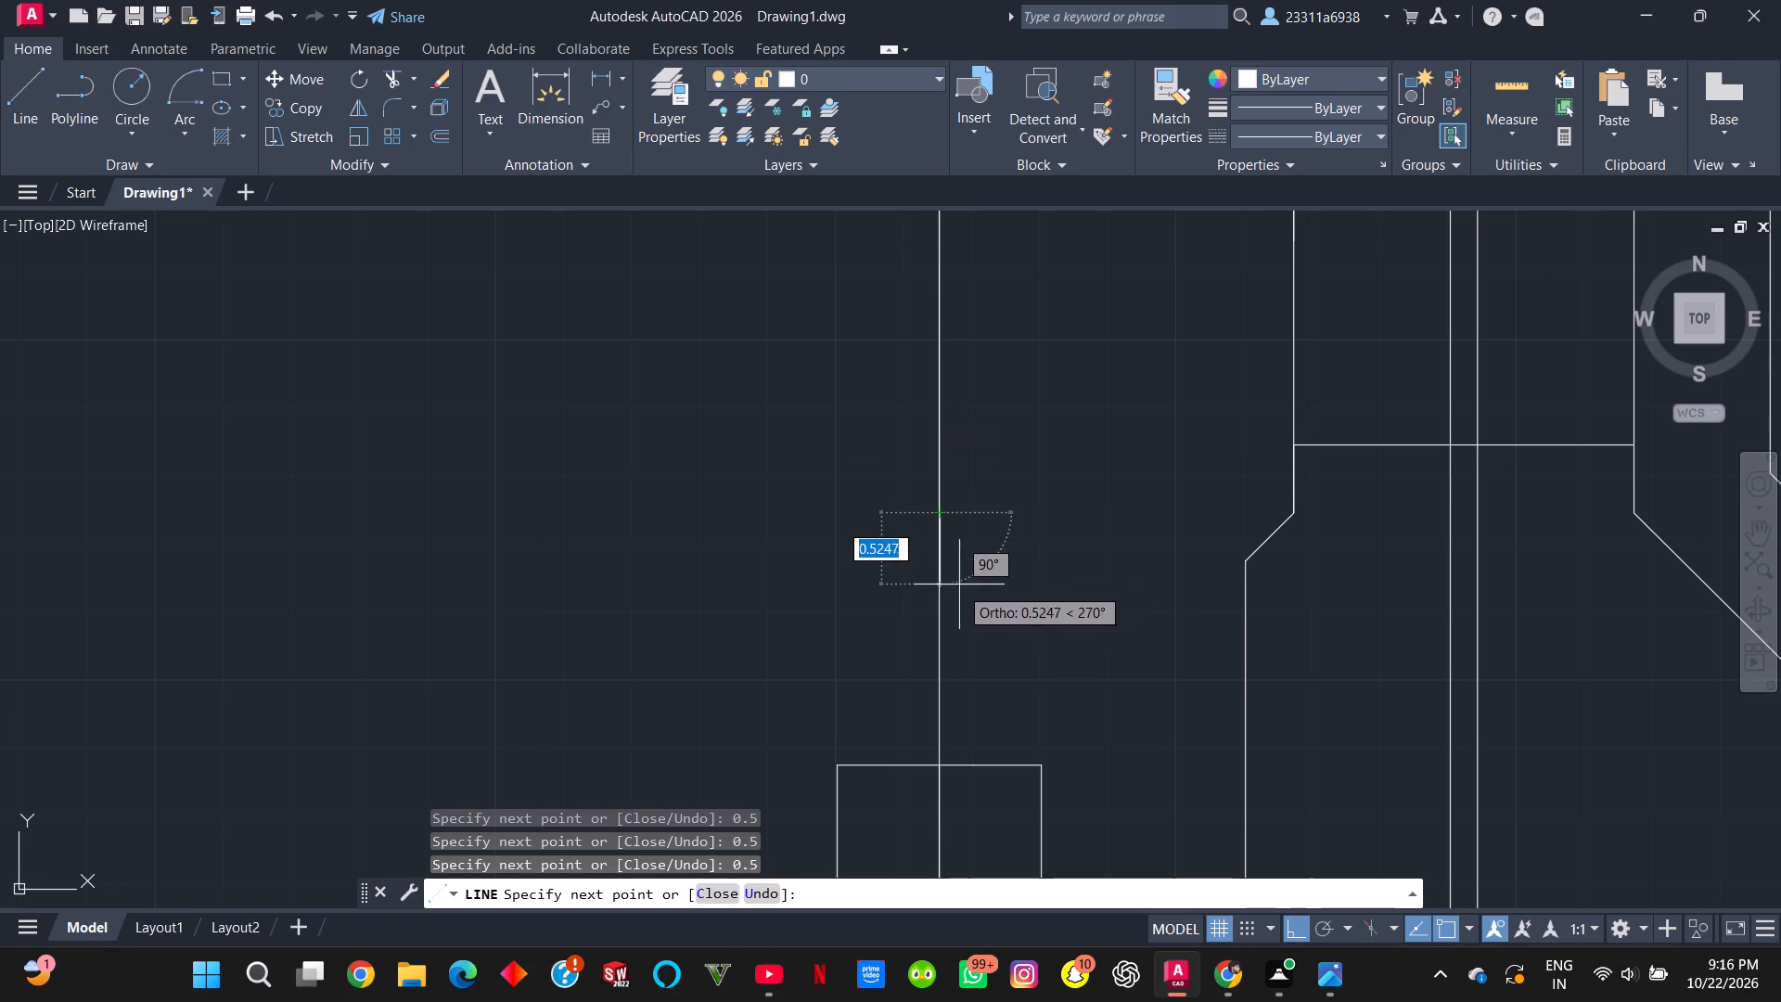
pyautogui.write('0.5')
pyautogui.press('Return')
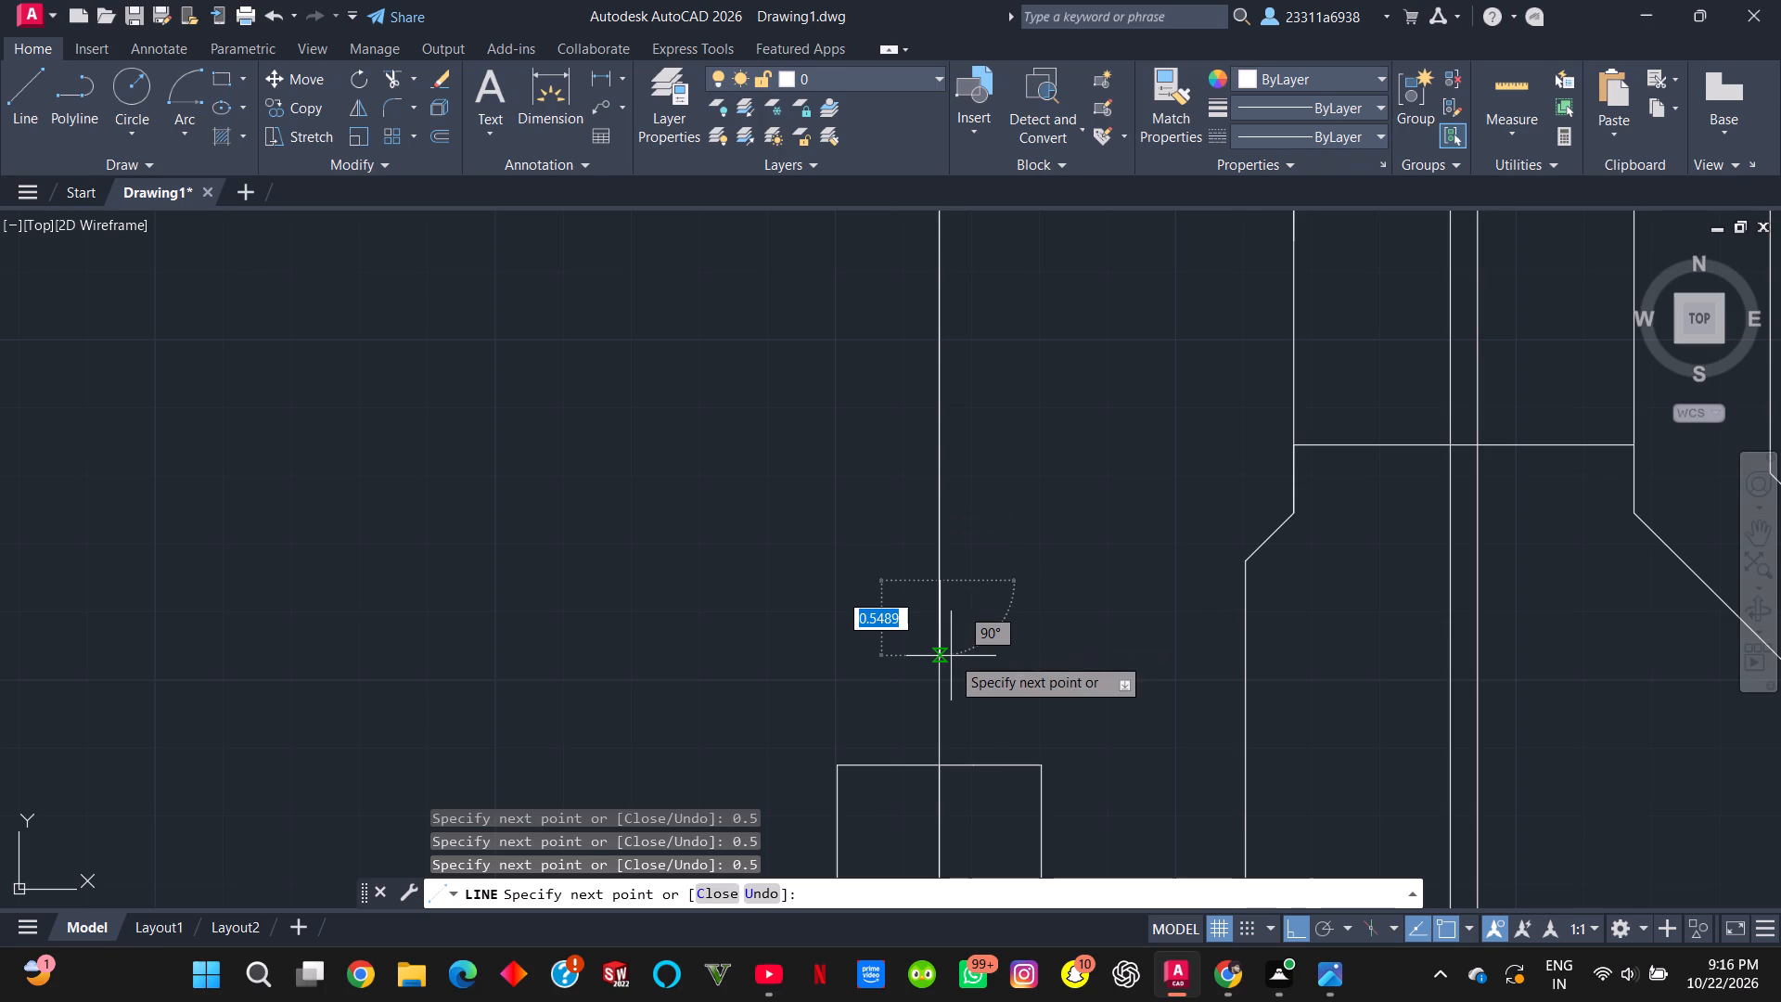
pyautogui.write('0.5')
pyautogui.press('Return')
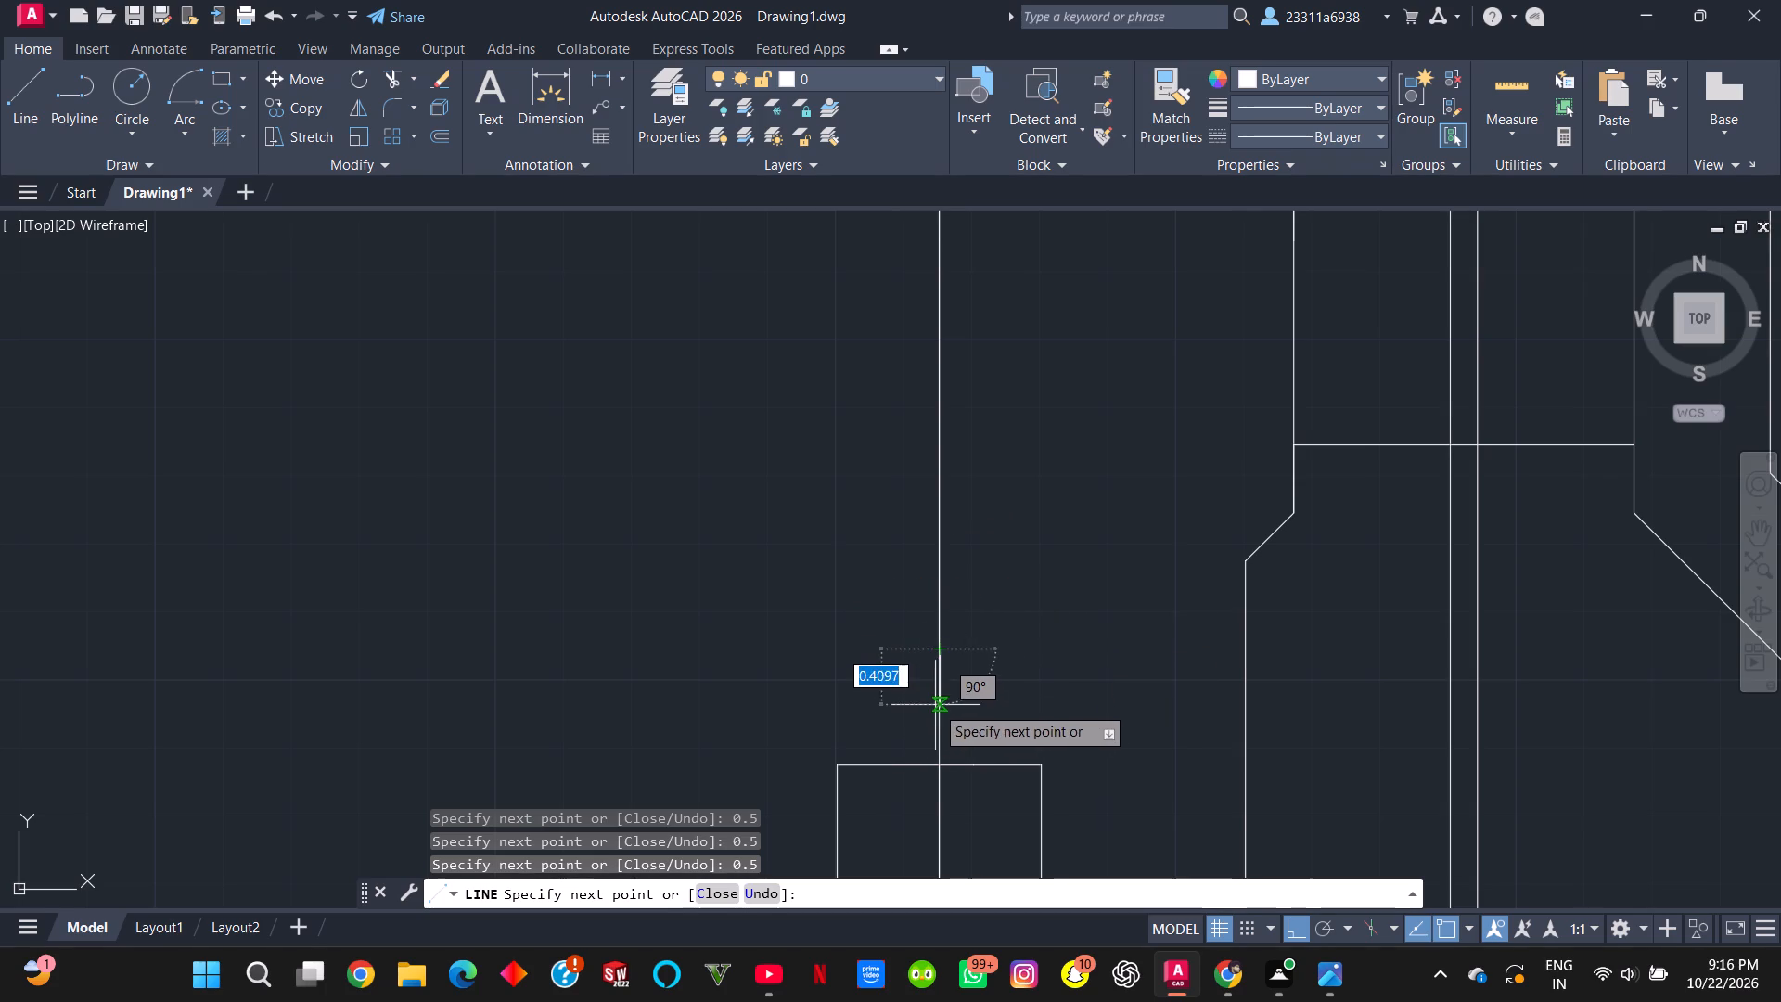
pyautogui.write('0.5')
pyautogui.press('Return')
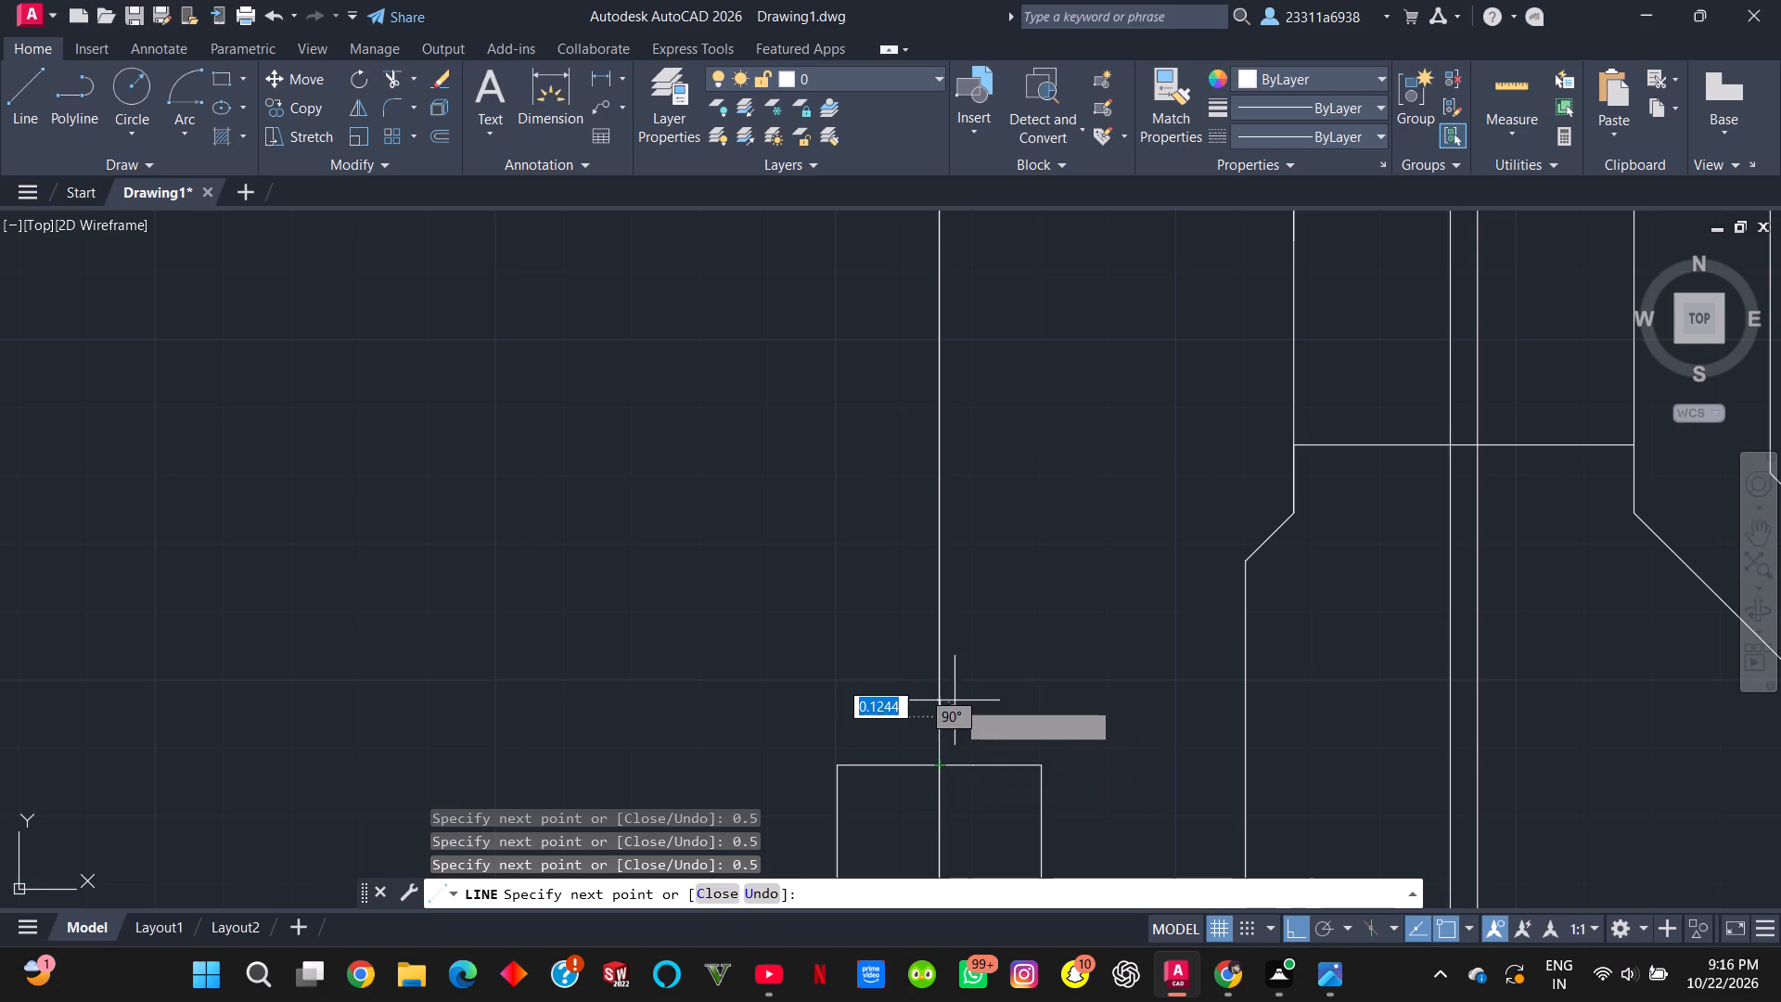
pyautogui.press('Escape')
# Draw four consecutive 0.5 line segments along the profile's top edge from the upper end of the 45° line towards the inner corner.
pyautogui.scroll(2, 965, 469)
pyautogui.scroll(-5, 990, 387)
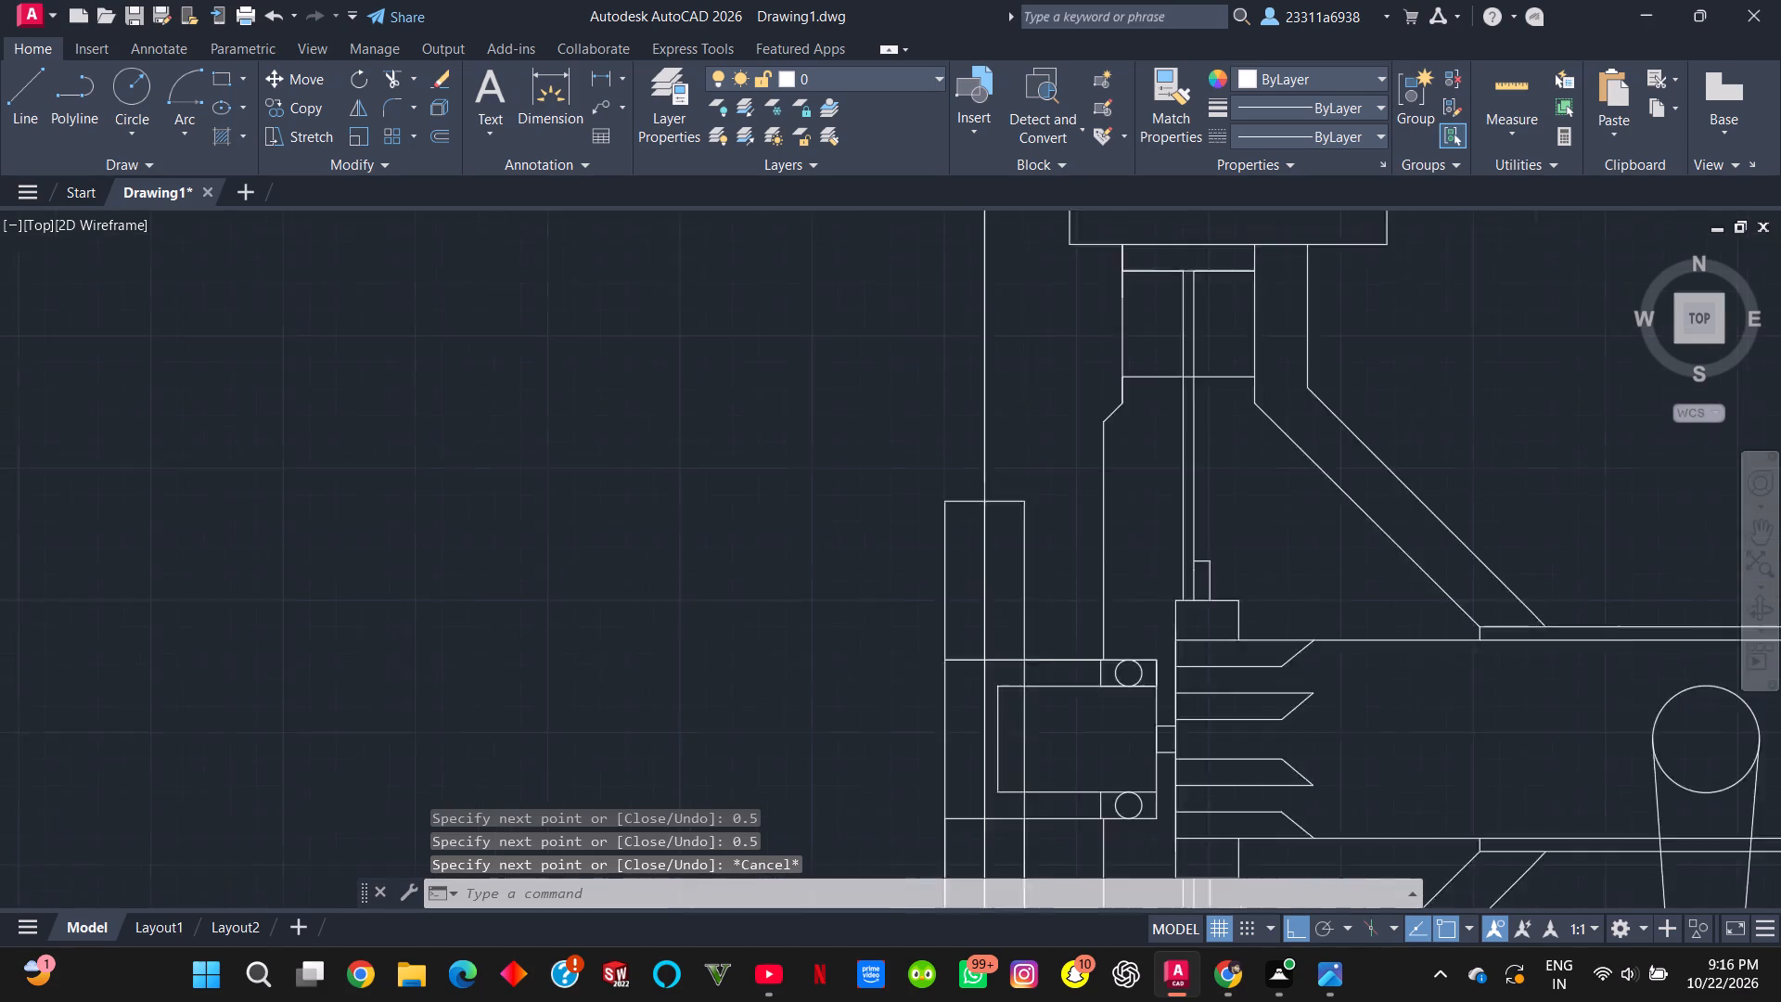
pyautogui.moveTo(1031, 328); pyautogui.dragTo(1024, 616, button='middle')
pyautogui.scroll(3, 1030, 577)
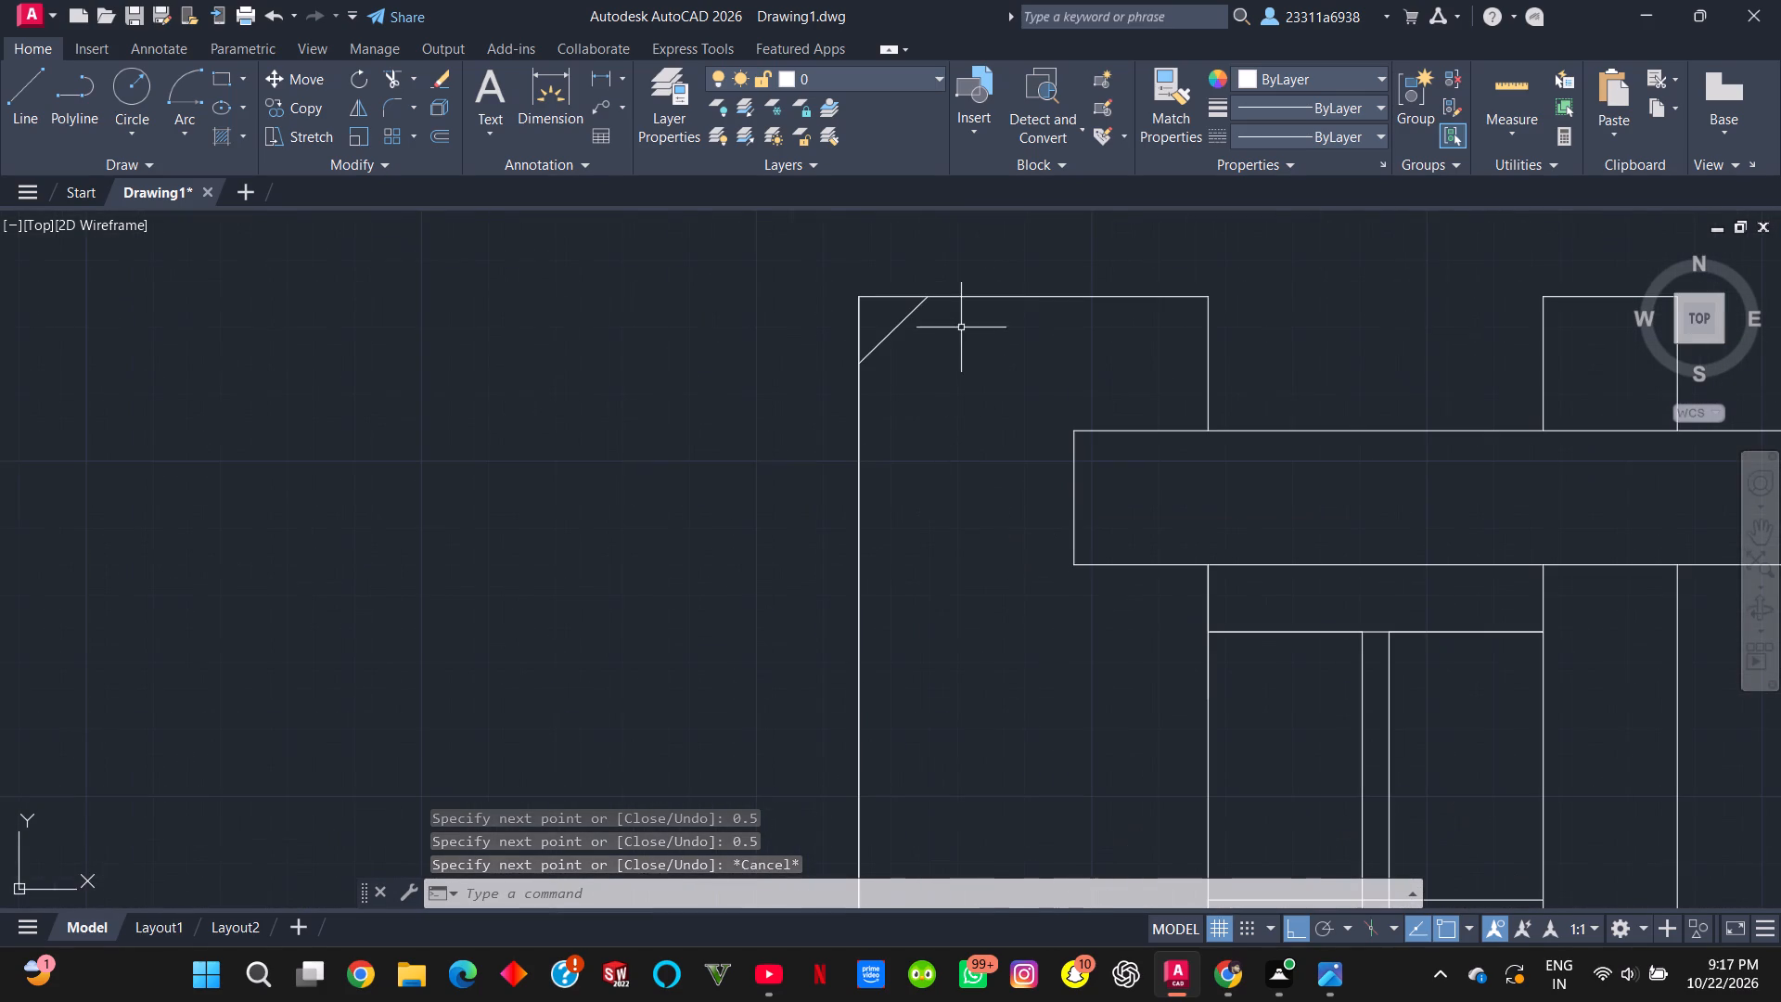
pyautogui.click(5, 94)
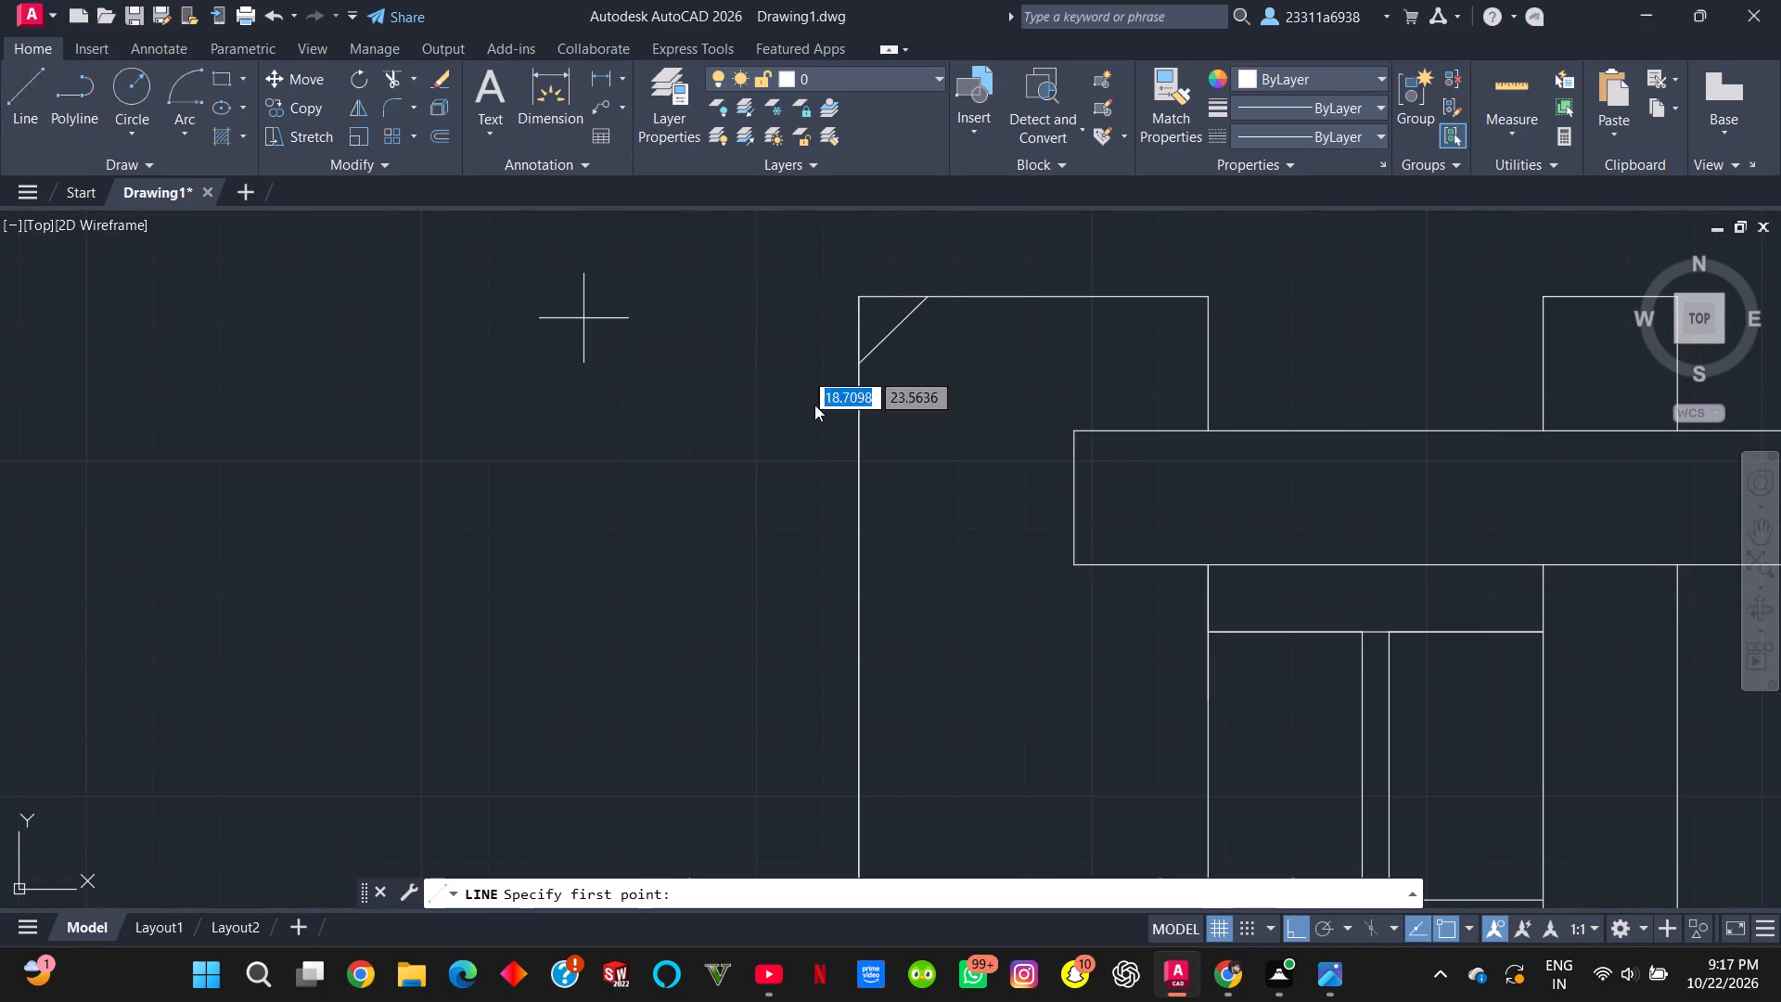
pyautogui.click(929, 302)
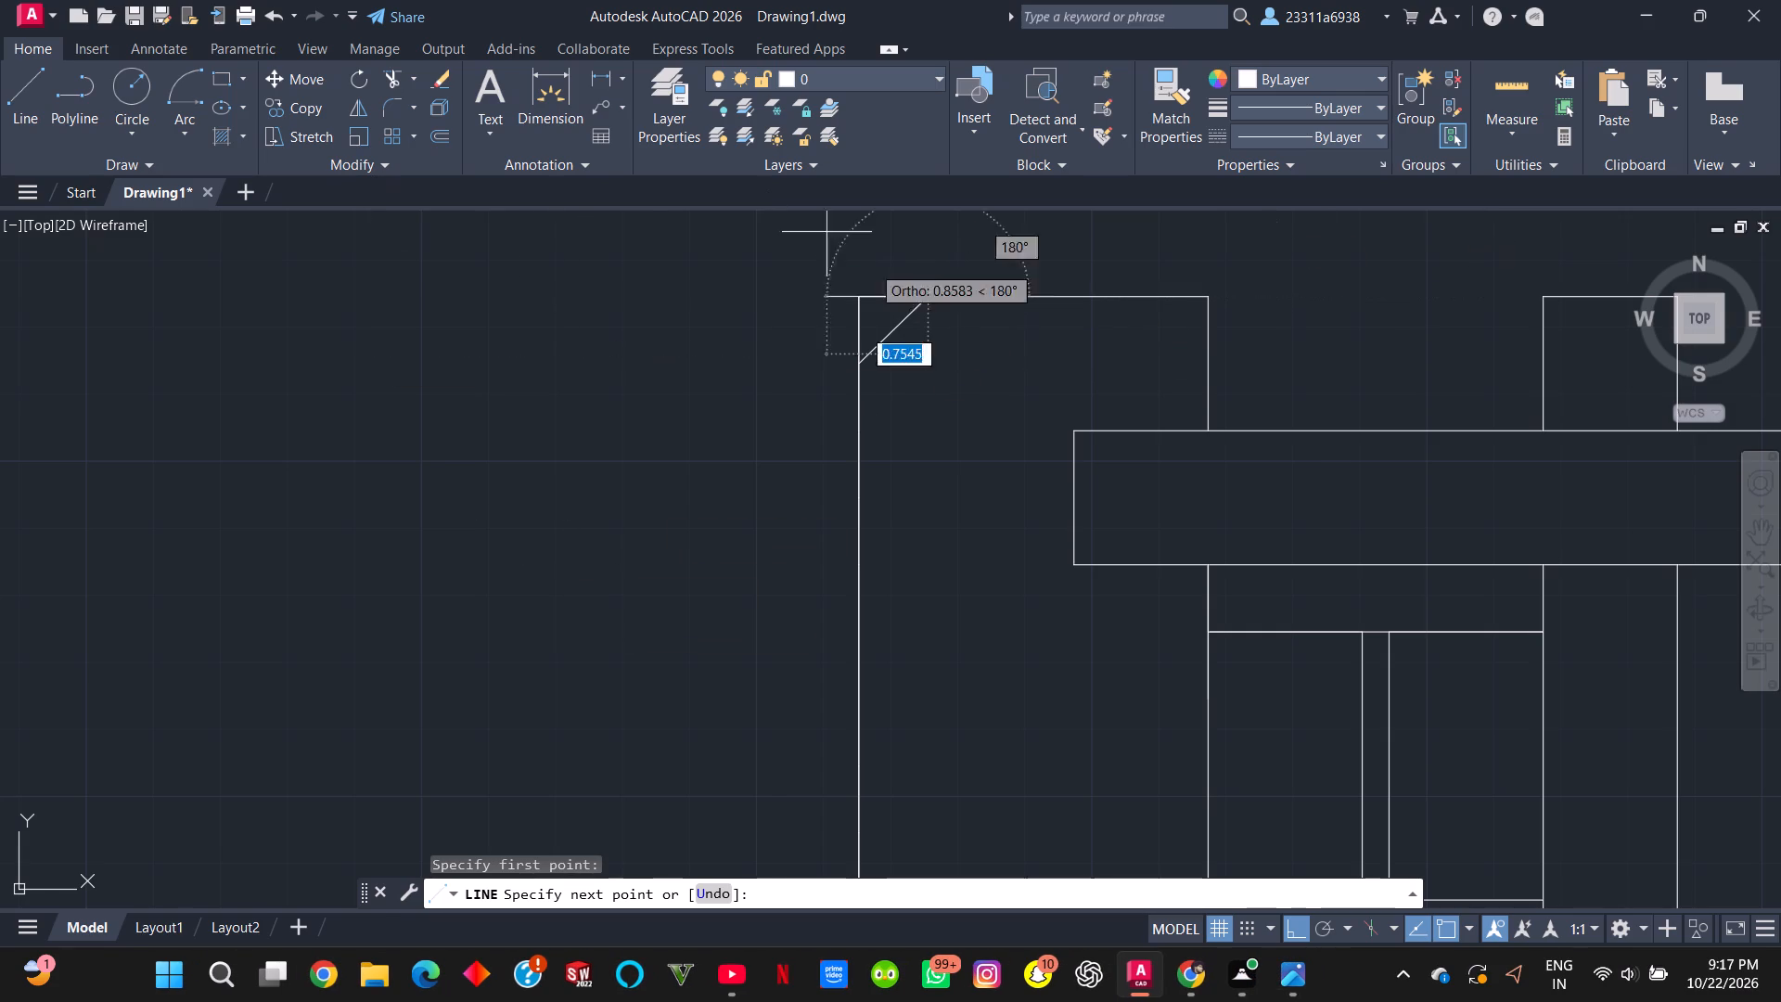
pyautogui.write('0.5')
pyautogui.press('Return')
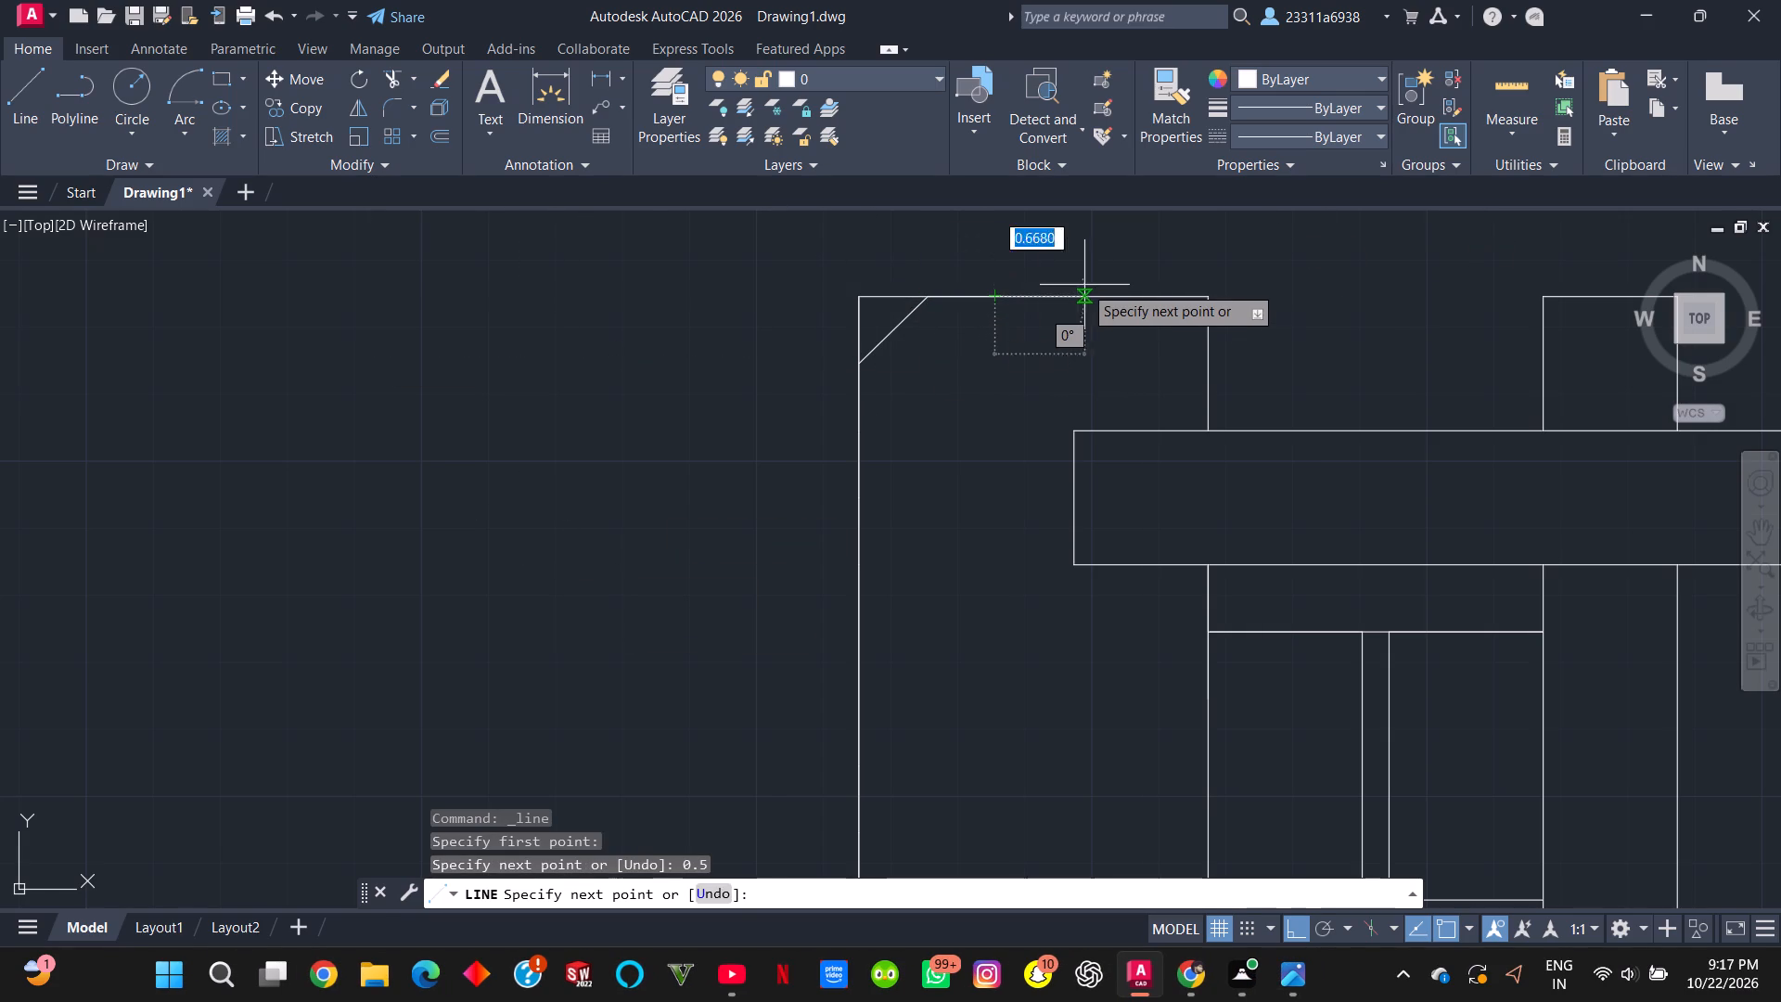
pyautogui.write('0.5')
pyautogui.press('Return')
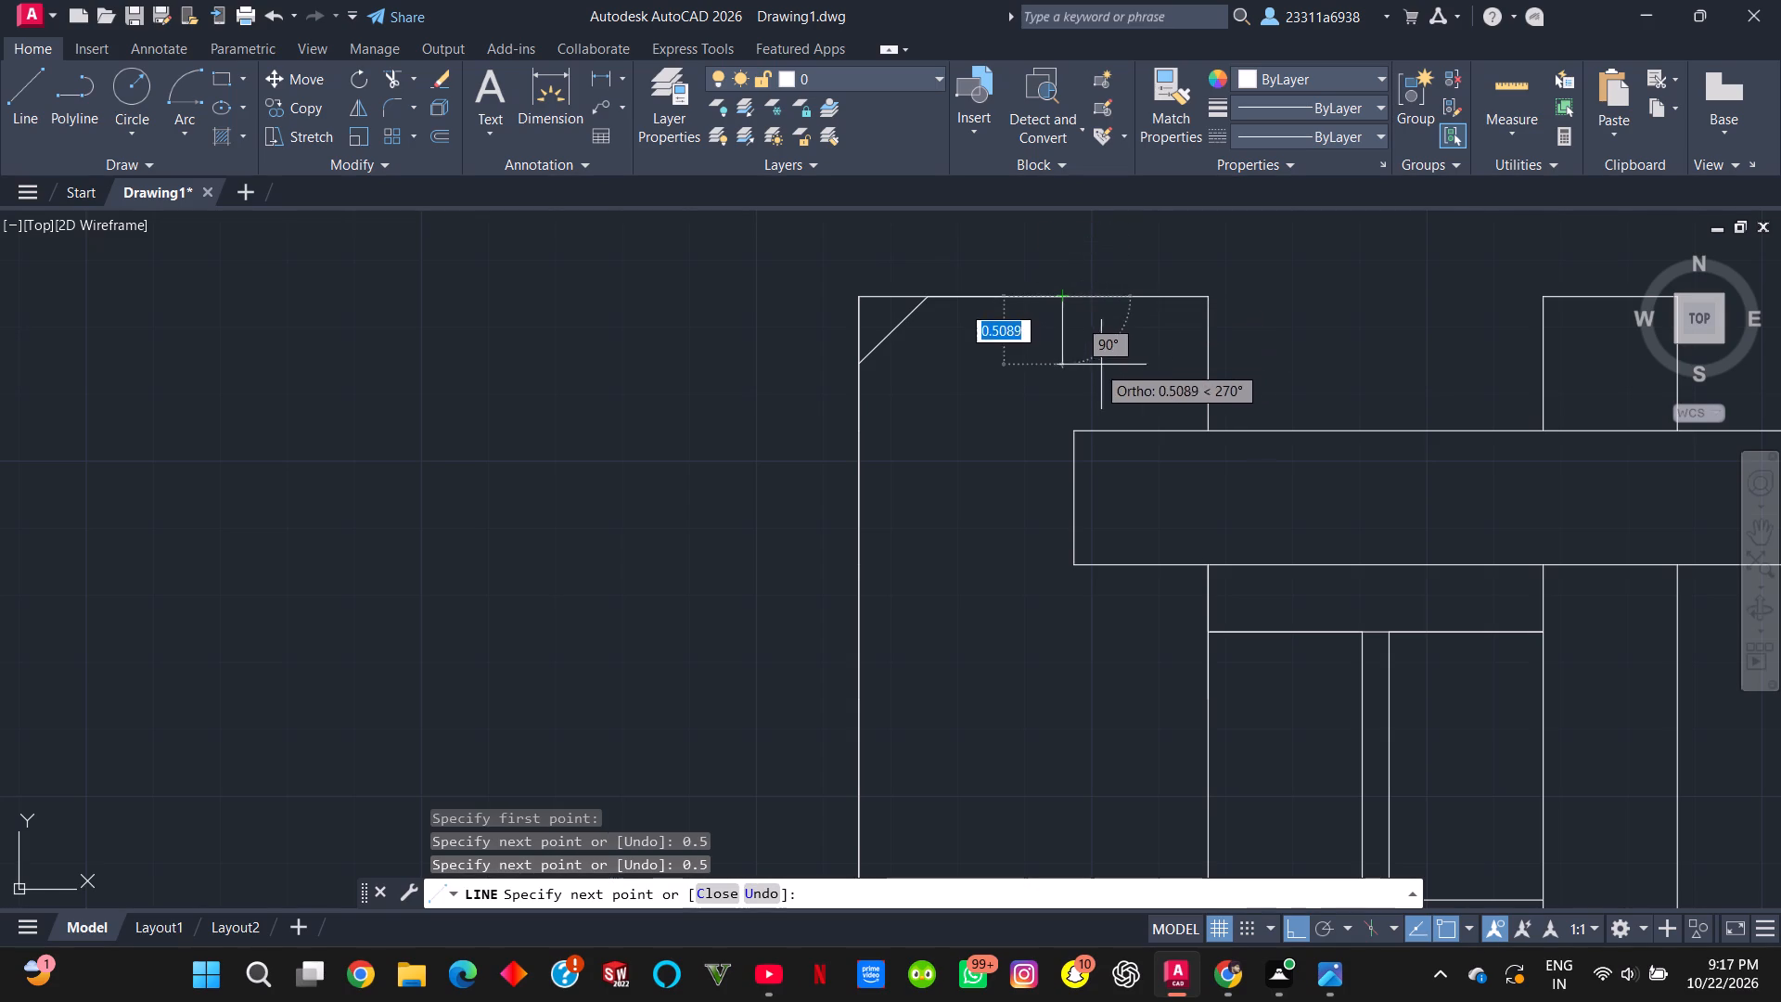
pyautogui.write('0.5')
pyautogui.press('Return')
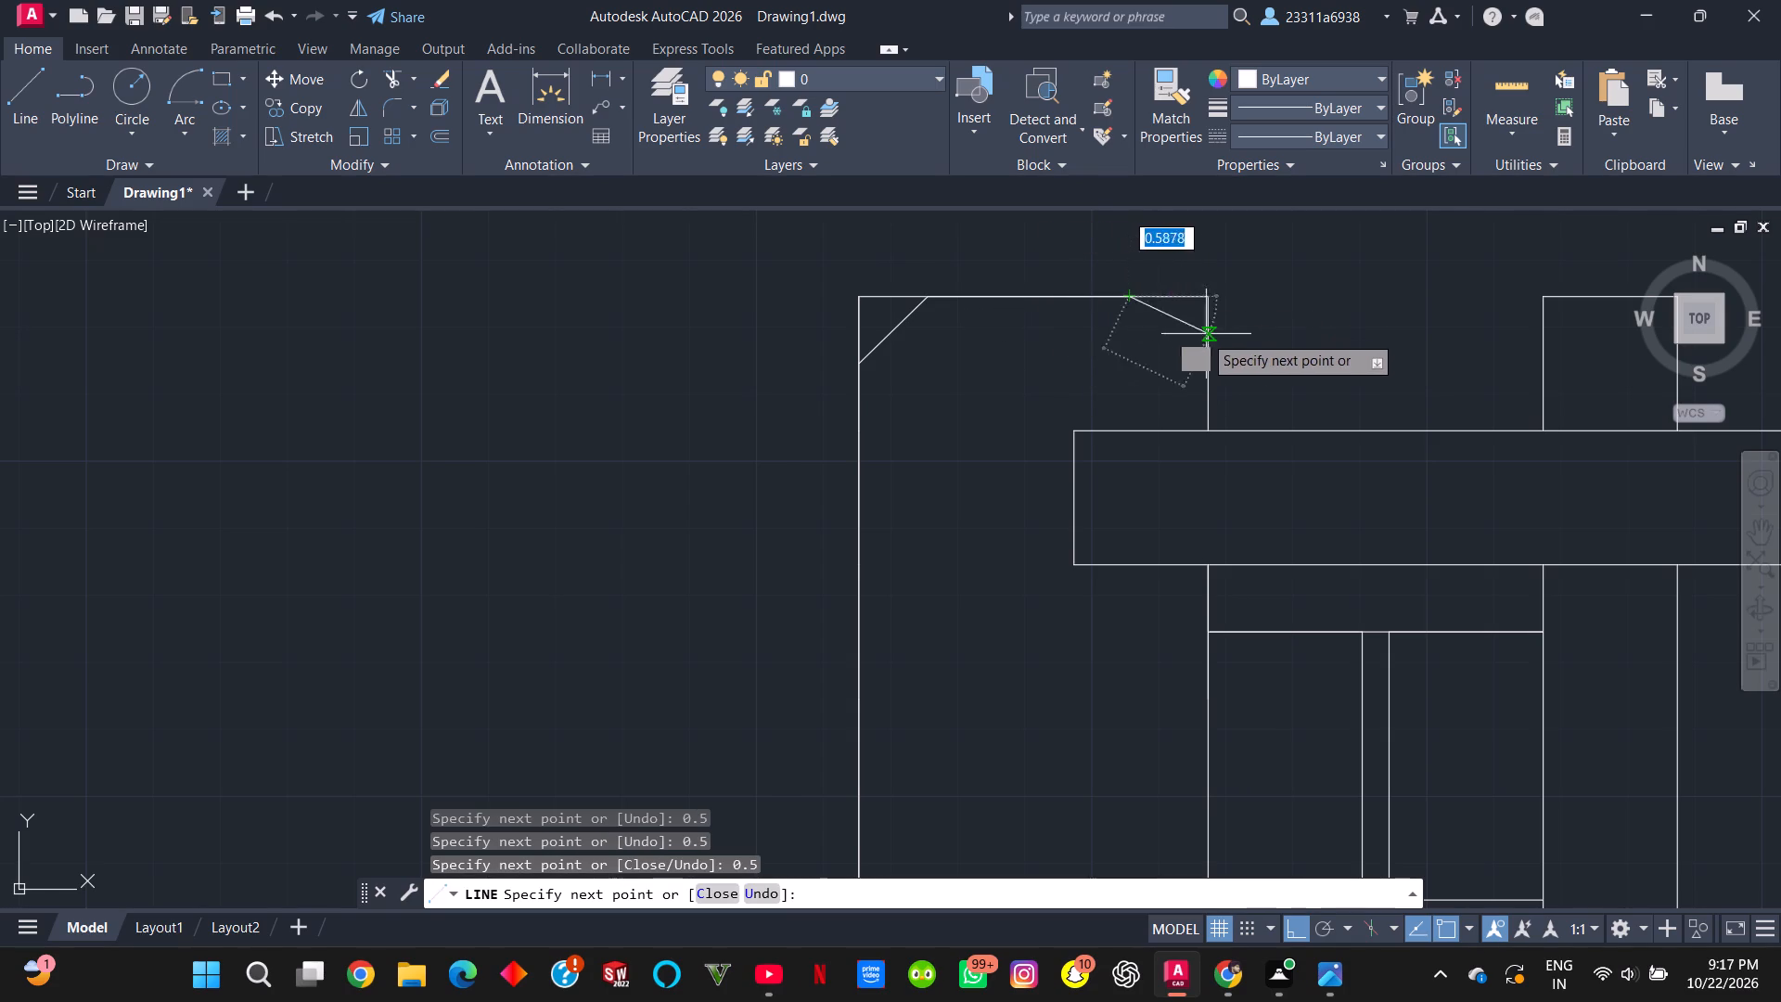
pyautogui.write('0.5')
pyautogui.press('Return')
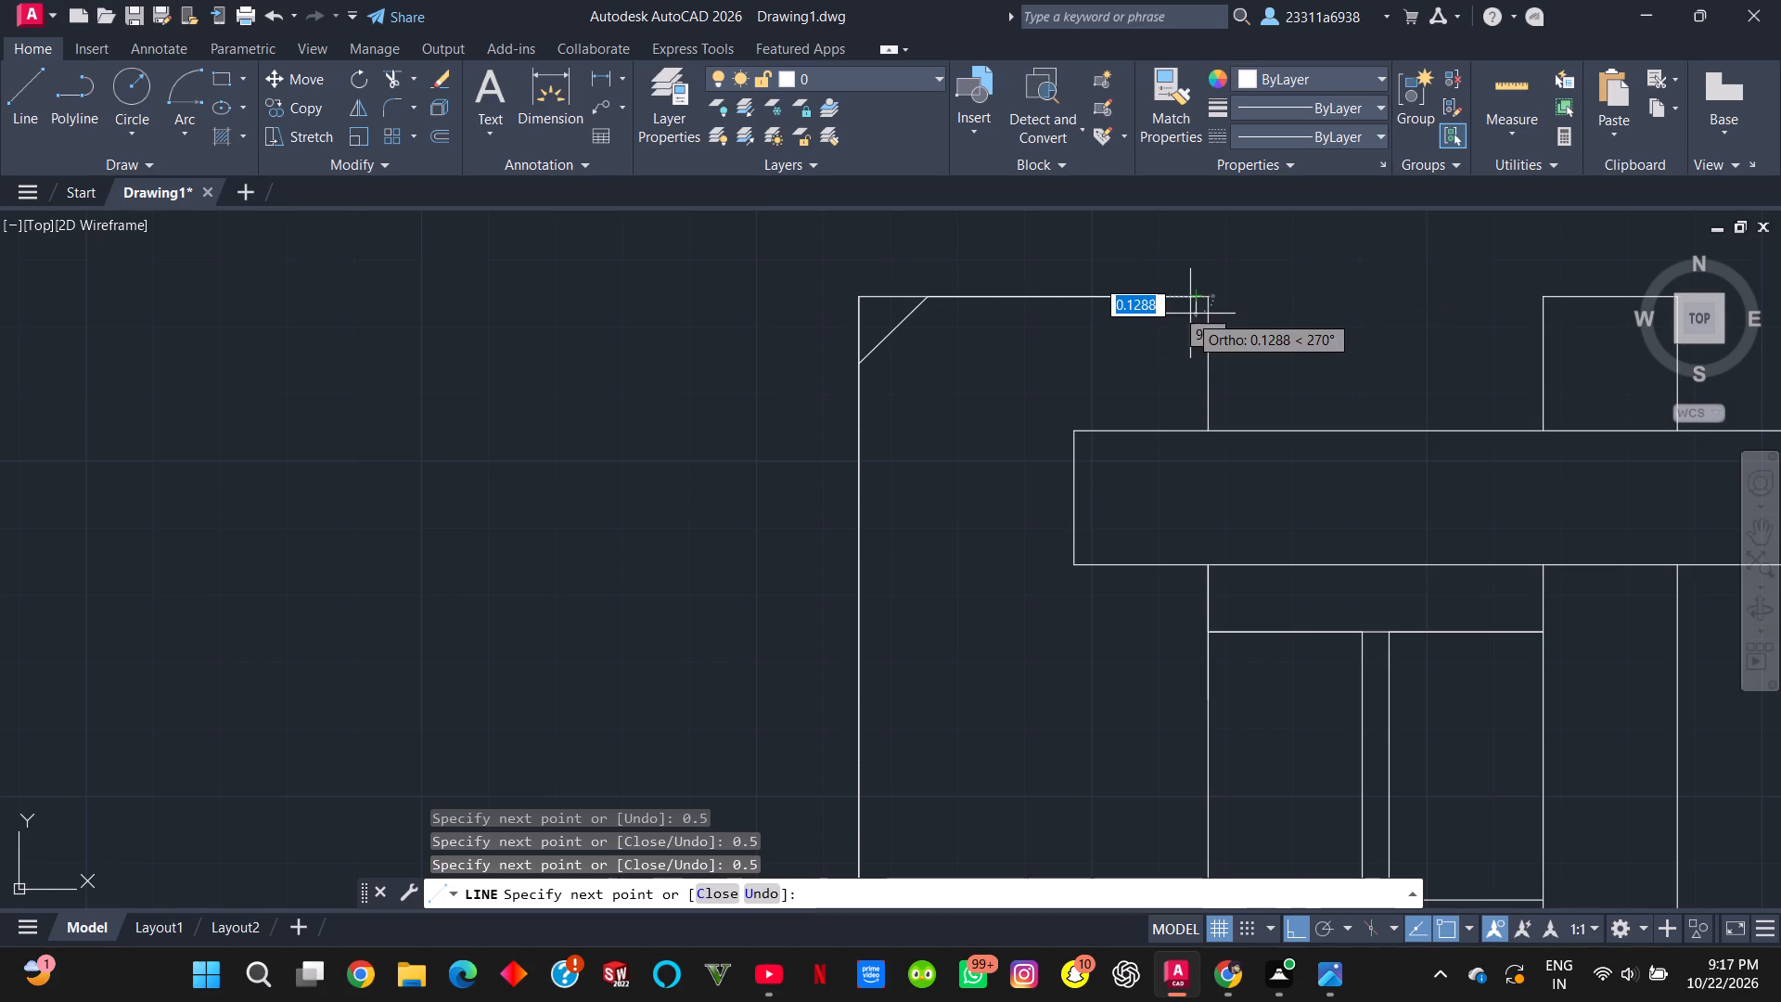
pyautogui.press('Escape')
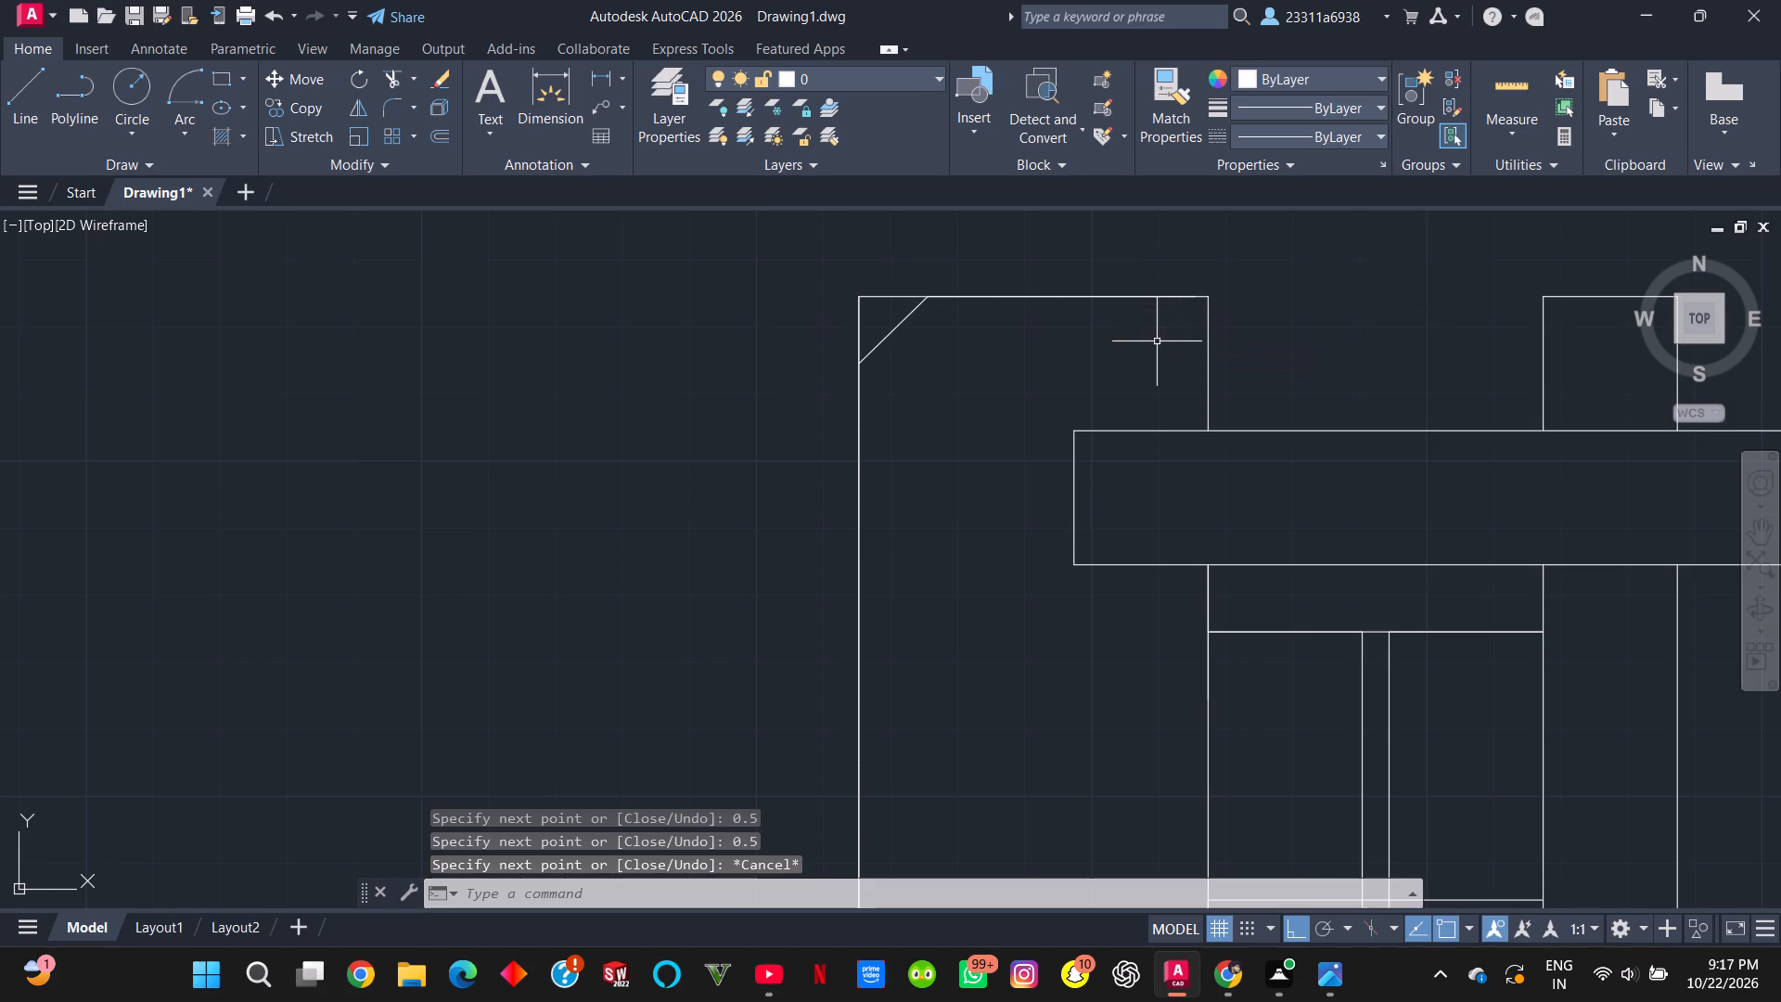
# With the Line tool, add two 45° hatch lines across the corner, joining the second and third 0.5 division points on the outer vertical and top edges.
pyautogui.click(0, 101)
pyautogui.click(20, 105)
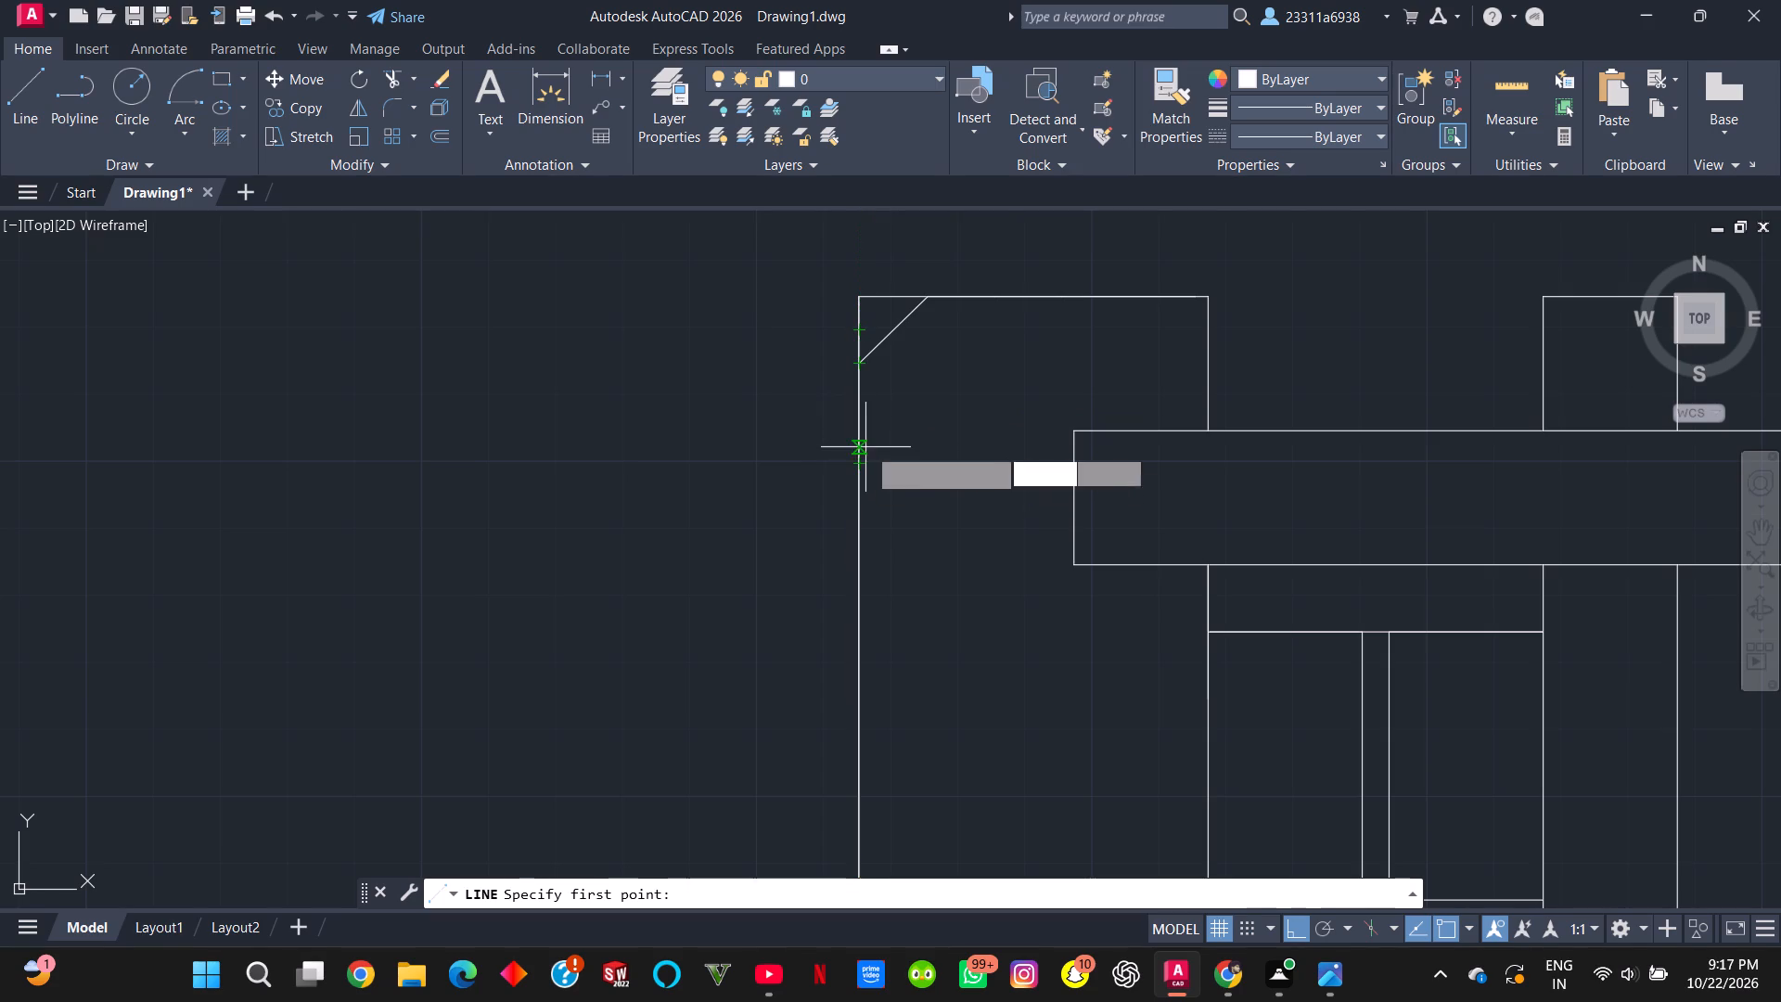
pyautogui.scroll(1, 867, 446)
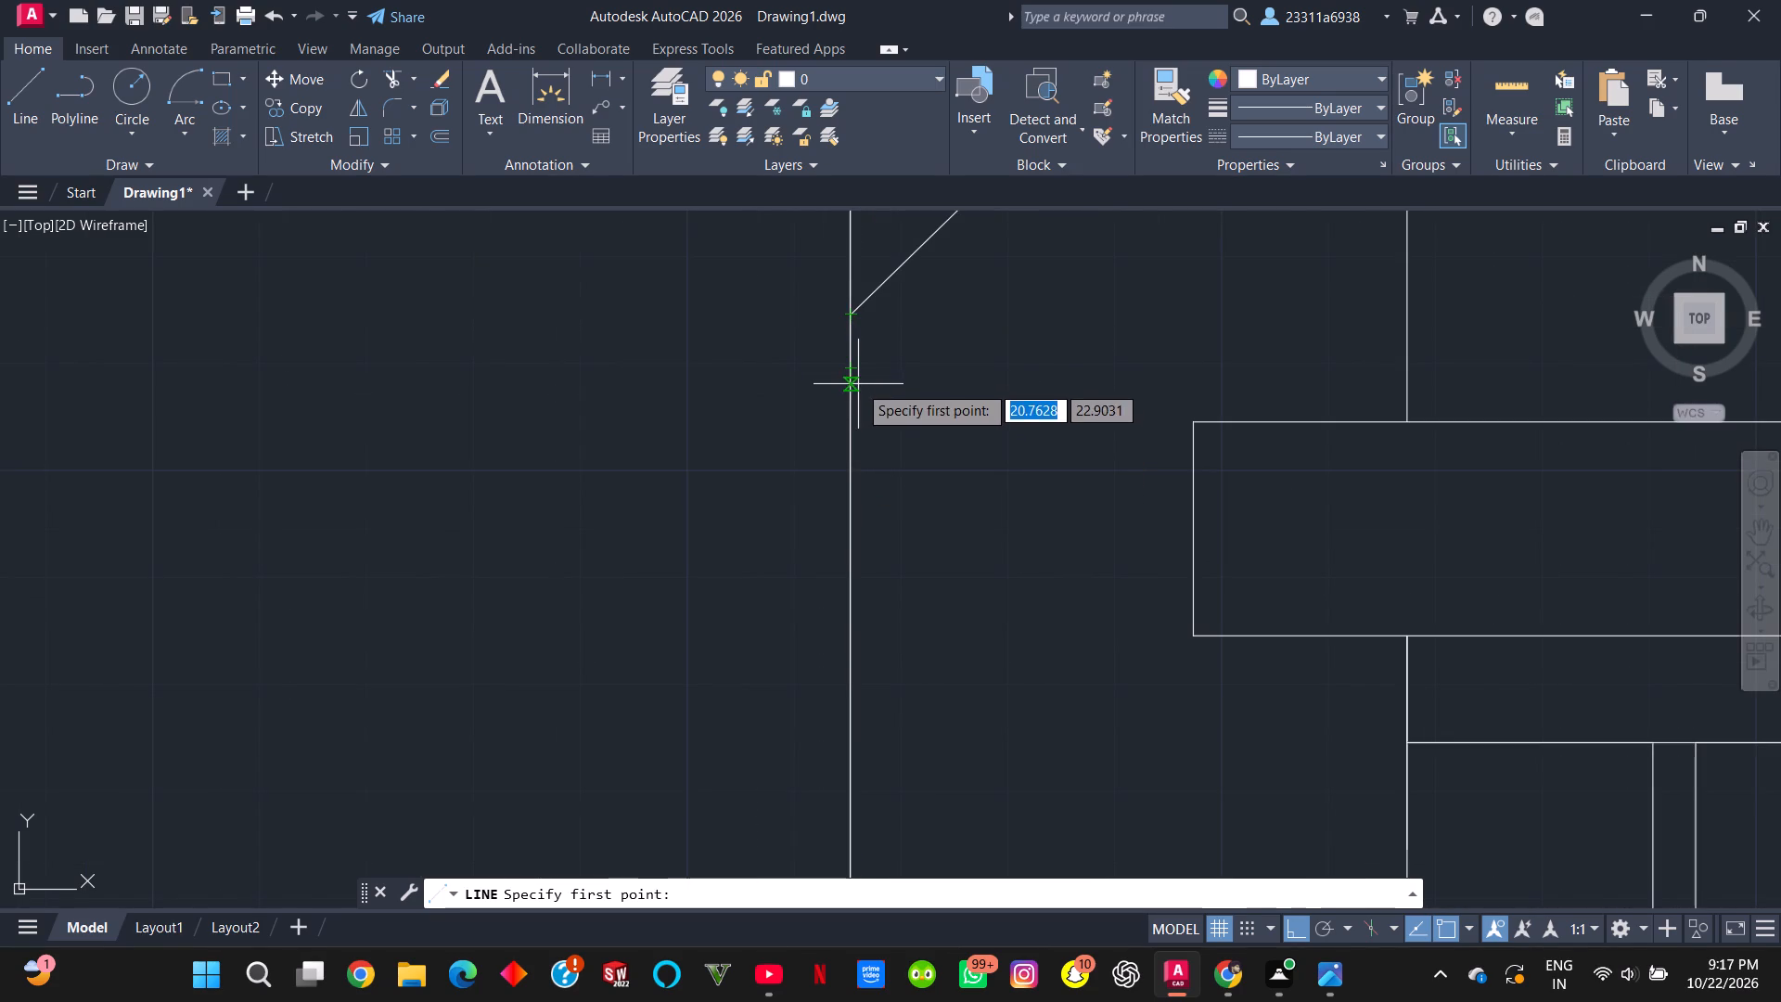
pyautogui.click(854, 416)
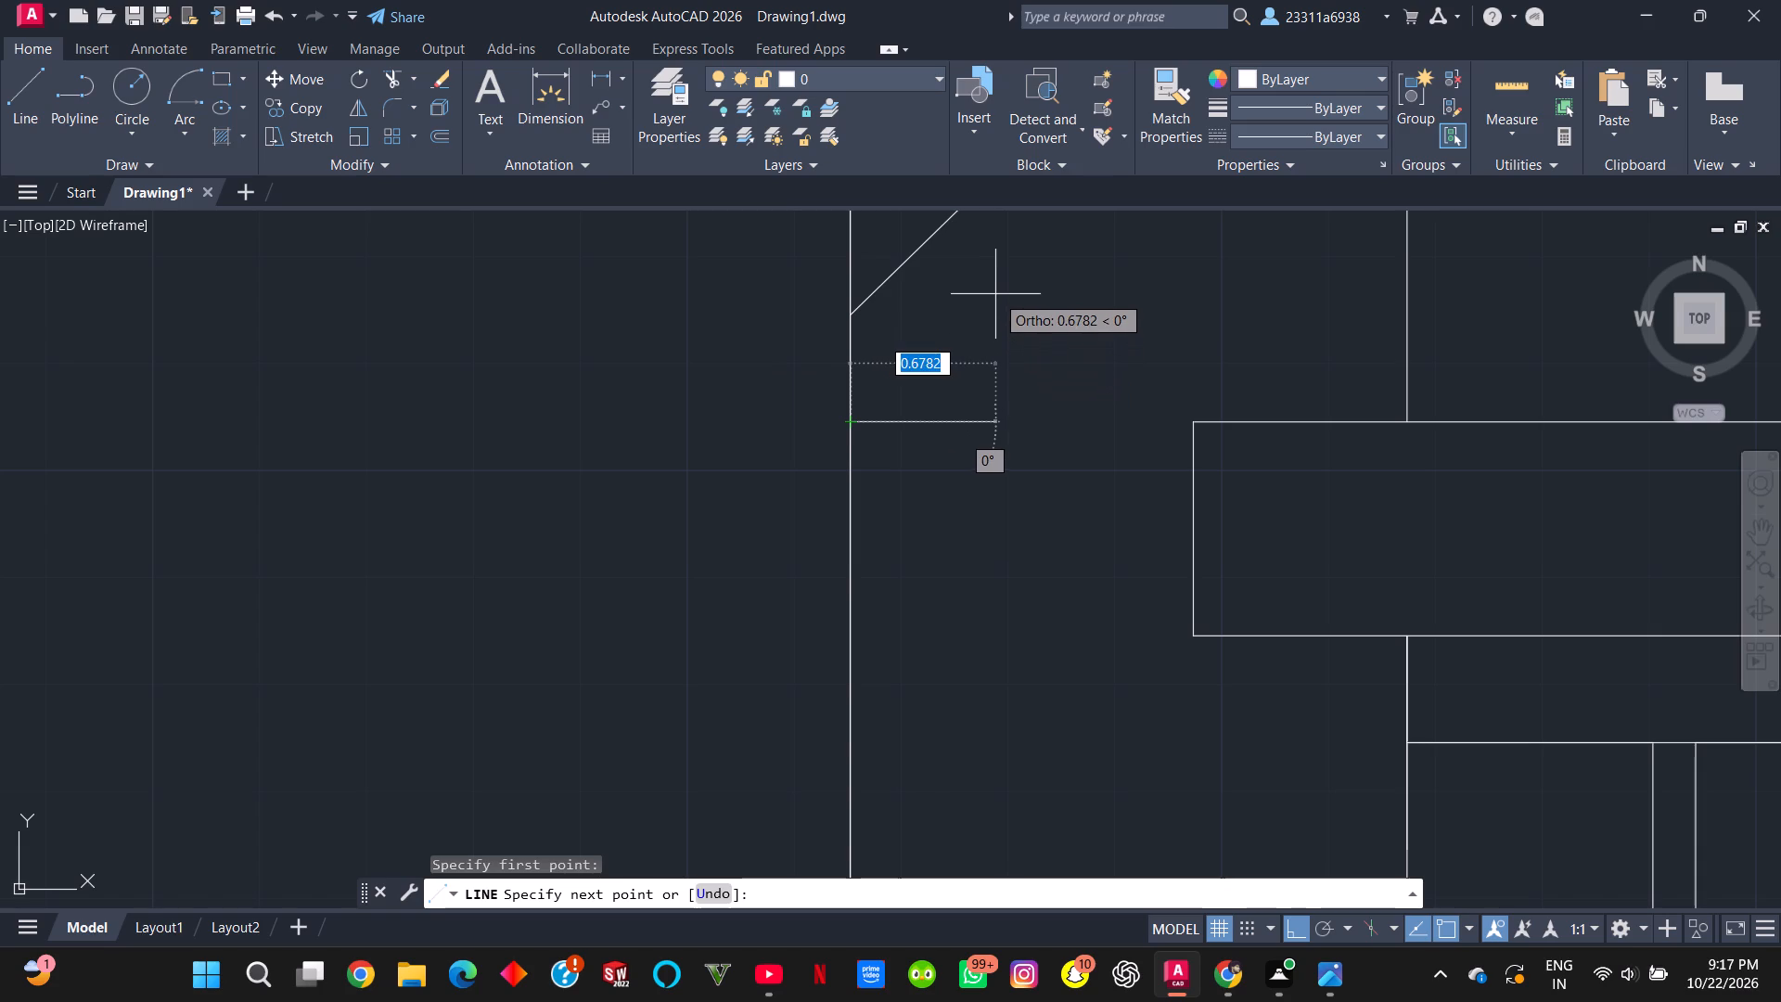
pyautogui.scroll(2, 995, 294)
pyautogui.moveTo(995, 294); pyautogui.dragTo(995, 304, button='middle')
pyautogui.moveTo(995, 314); pyautogui.dragTo(985, 426, button='middle')
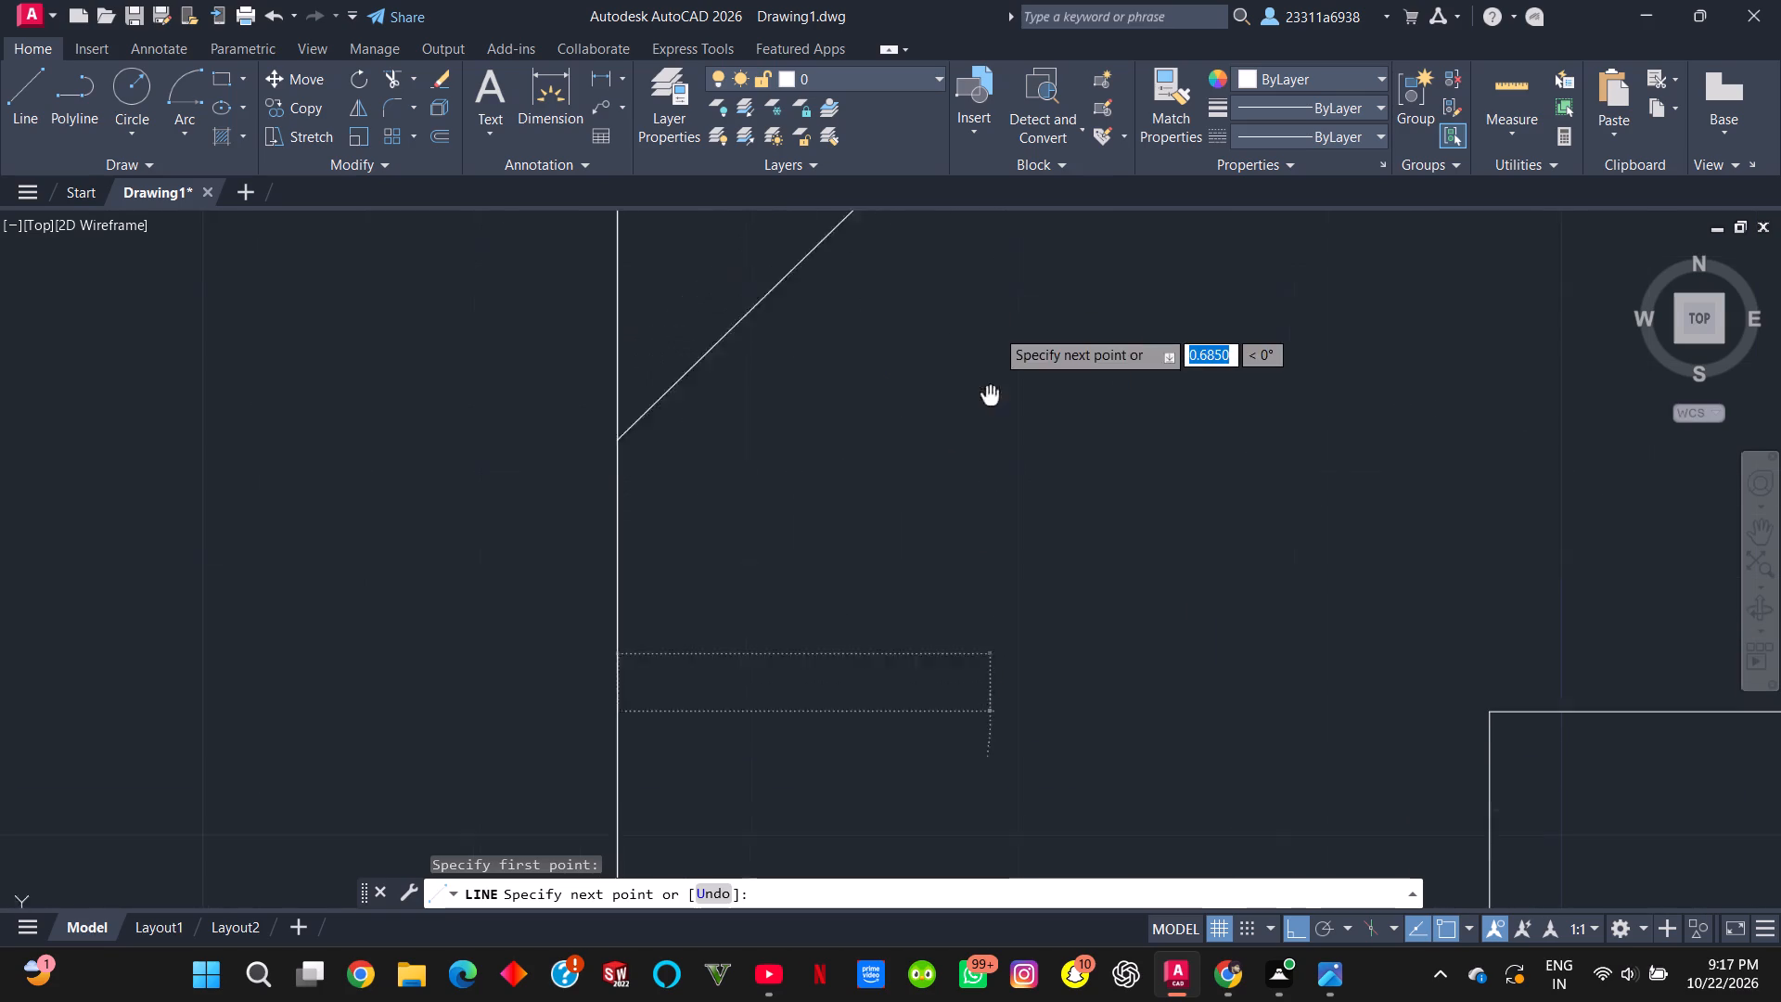
pyautogui.moveTo(985, 426); pyautogui.dragTo(985, 430, button='middle')
pyautogui.scroll(-2, 985, 430)
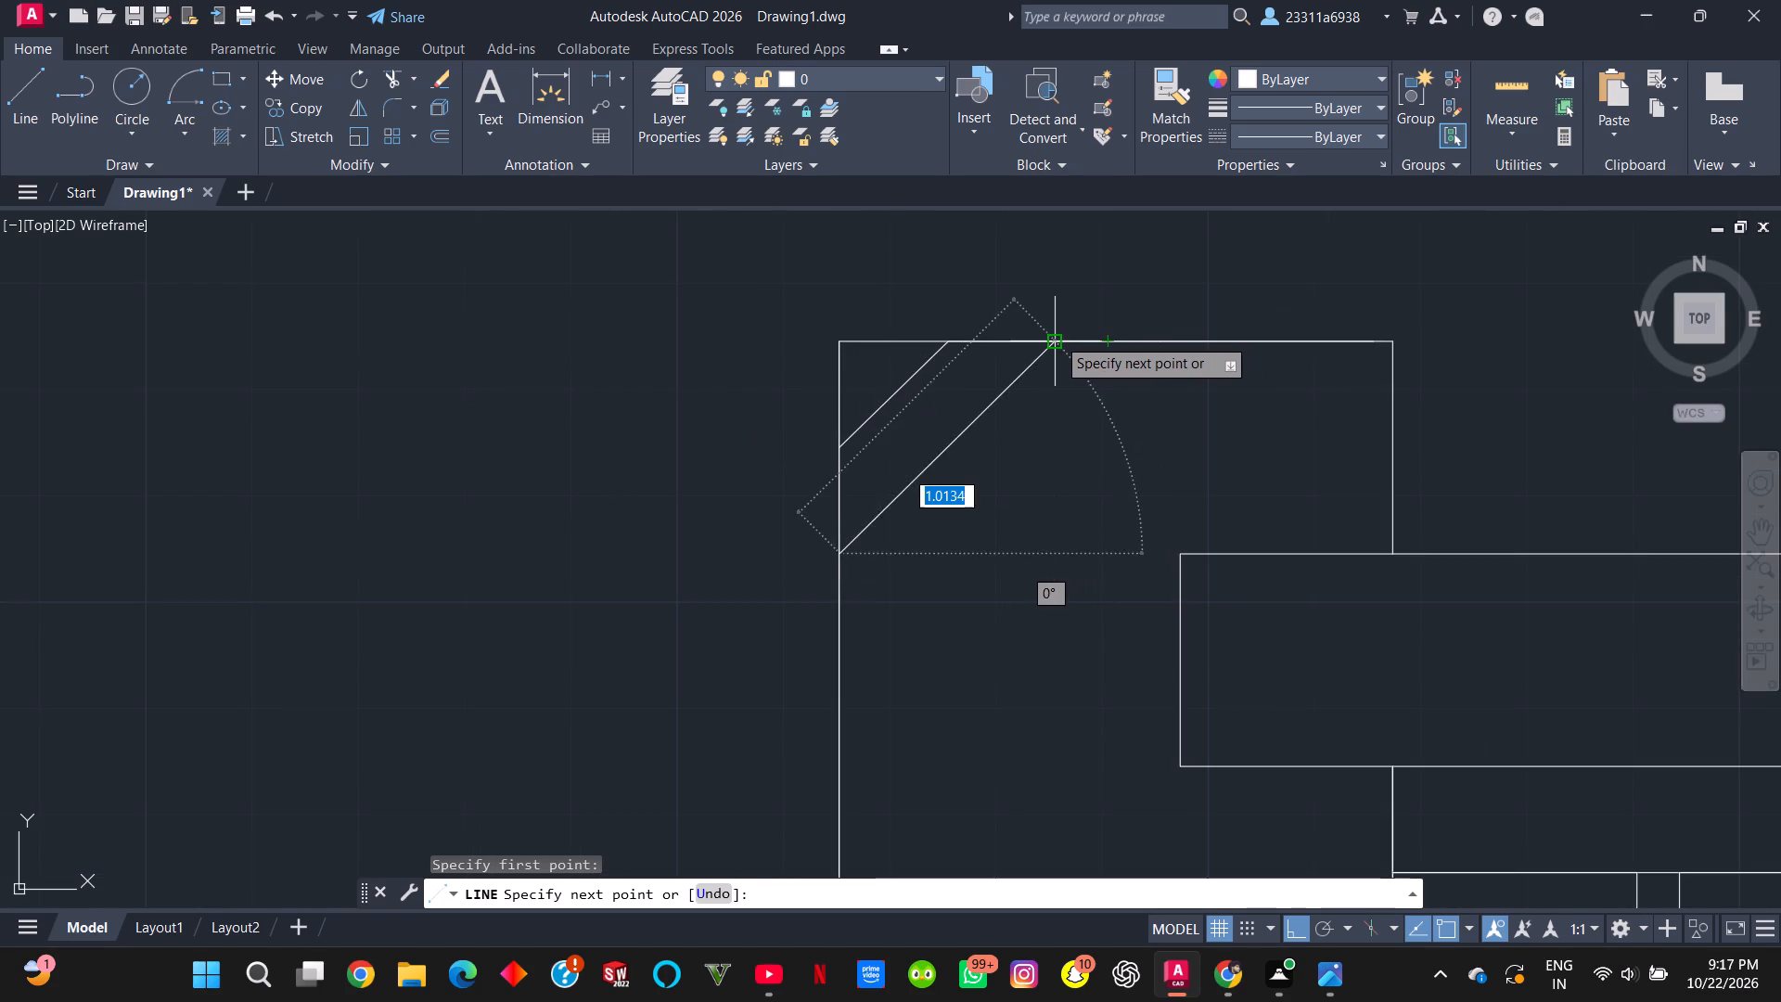
pyautogui.doubleClick(1057, 337)
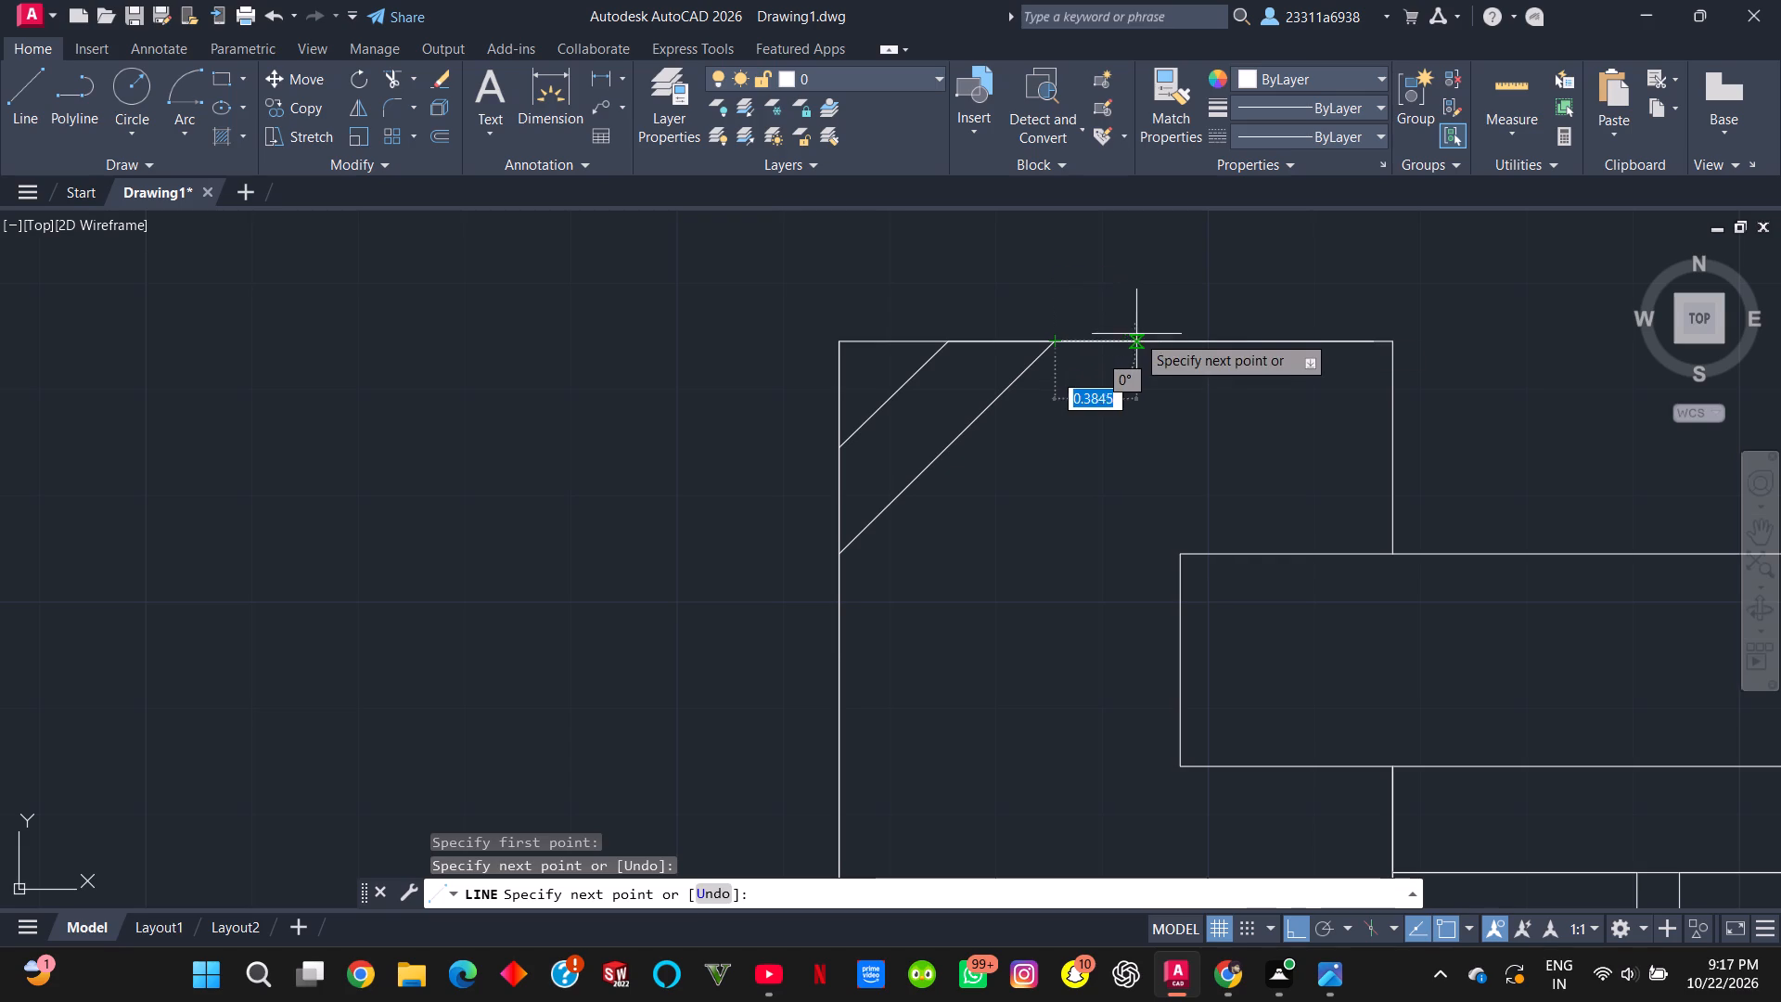
pyautogui.click(1159, 342)
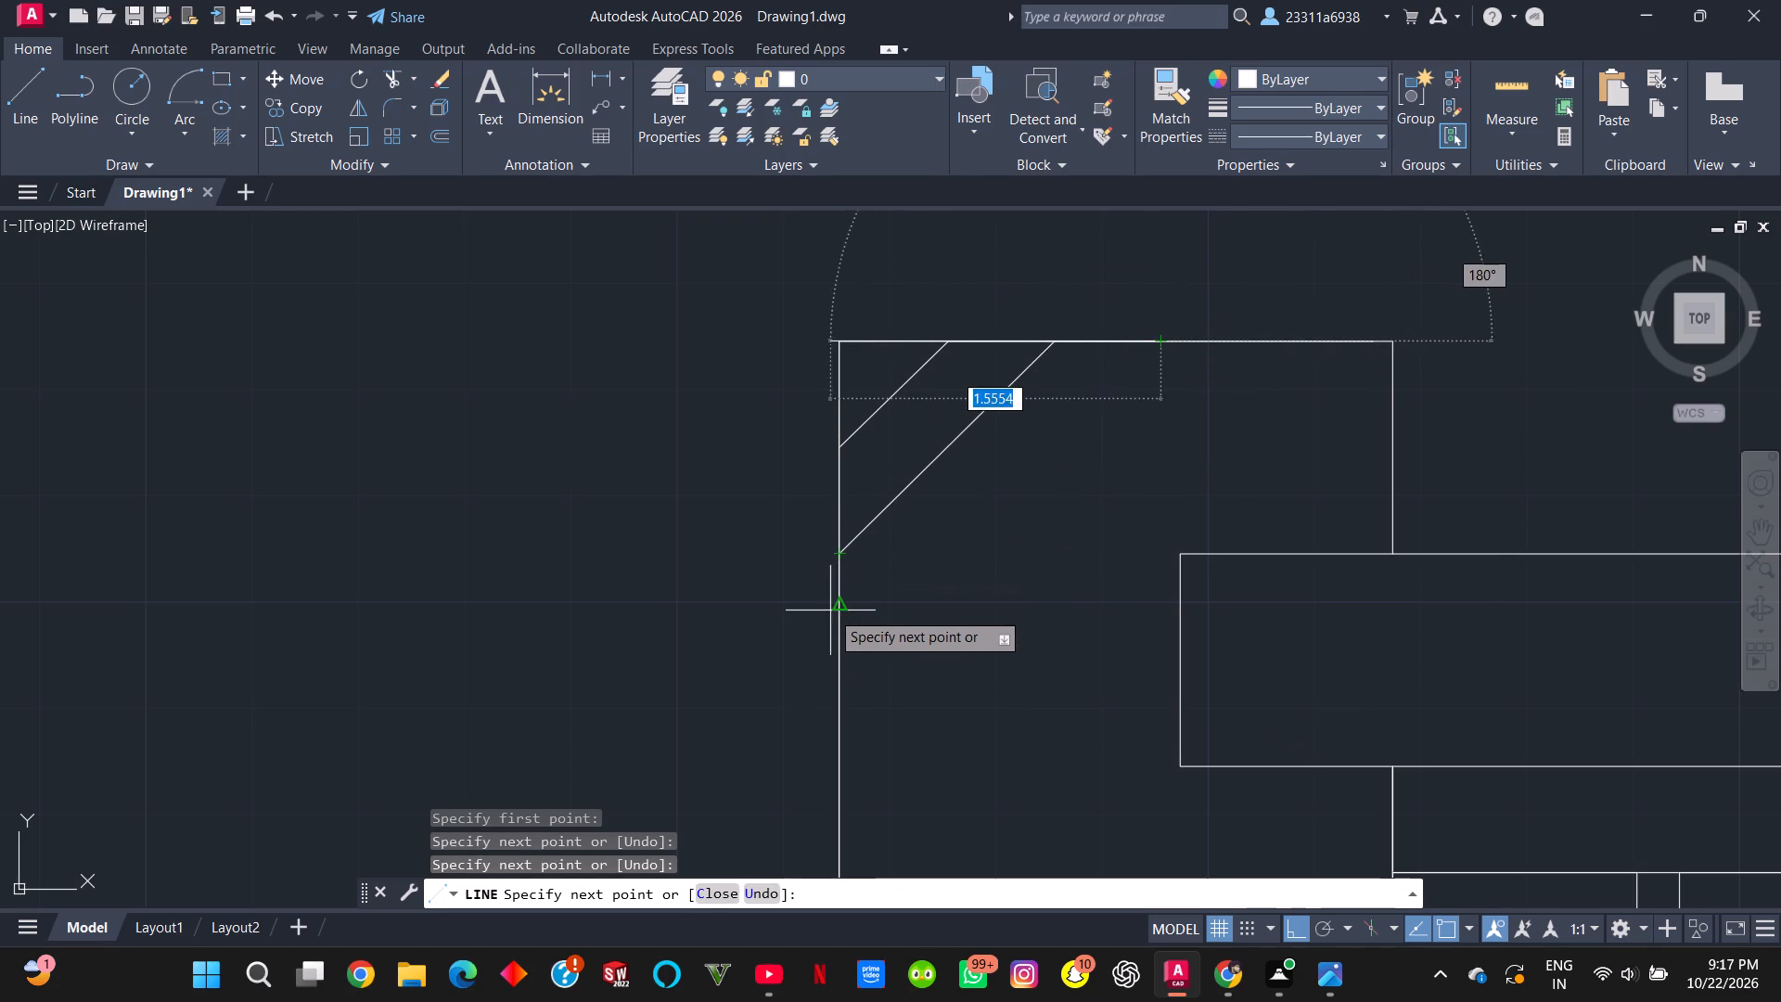
pyautogui.doubleClick(840, 657)
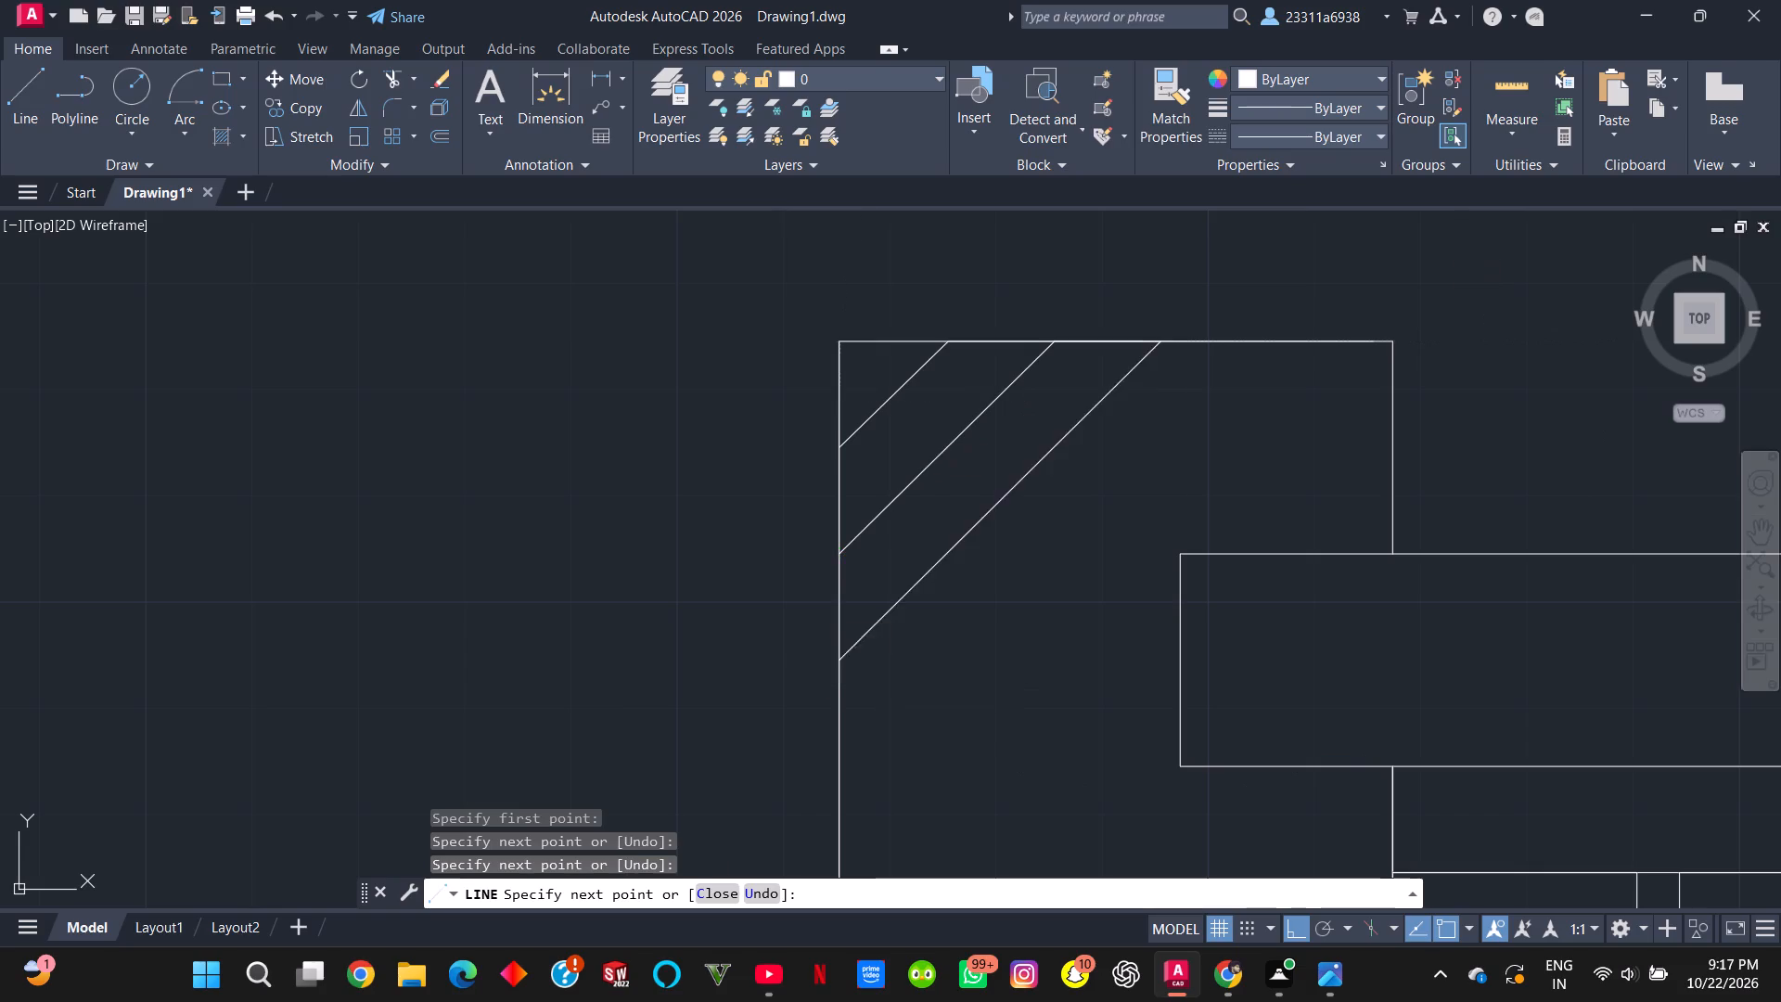
# Continue the line through the fourth and fifth 0.5 division points on both edges to add two longer 45° hatch lines, and end it.
pyautogui.click(845, 763)
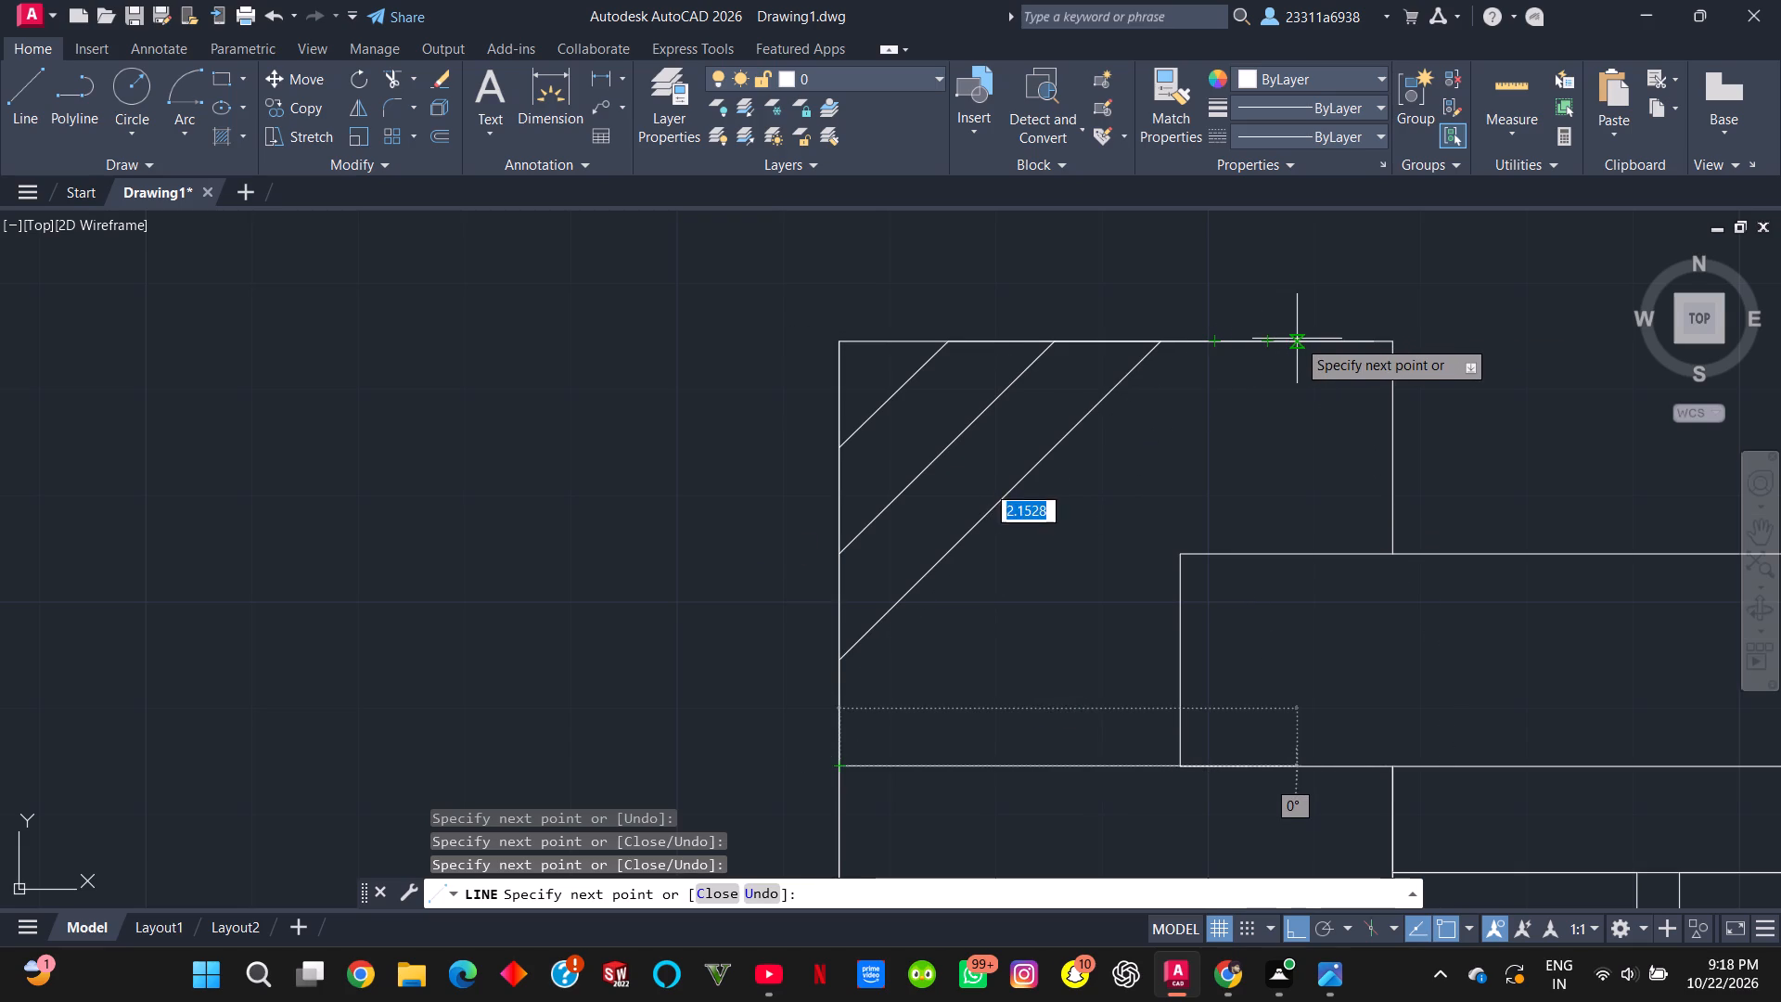
pyautogui.click(1267, 344)
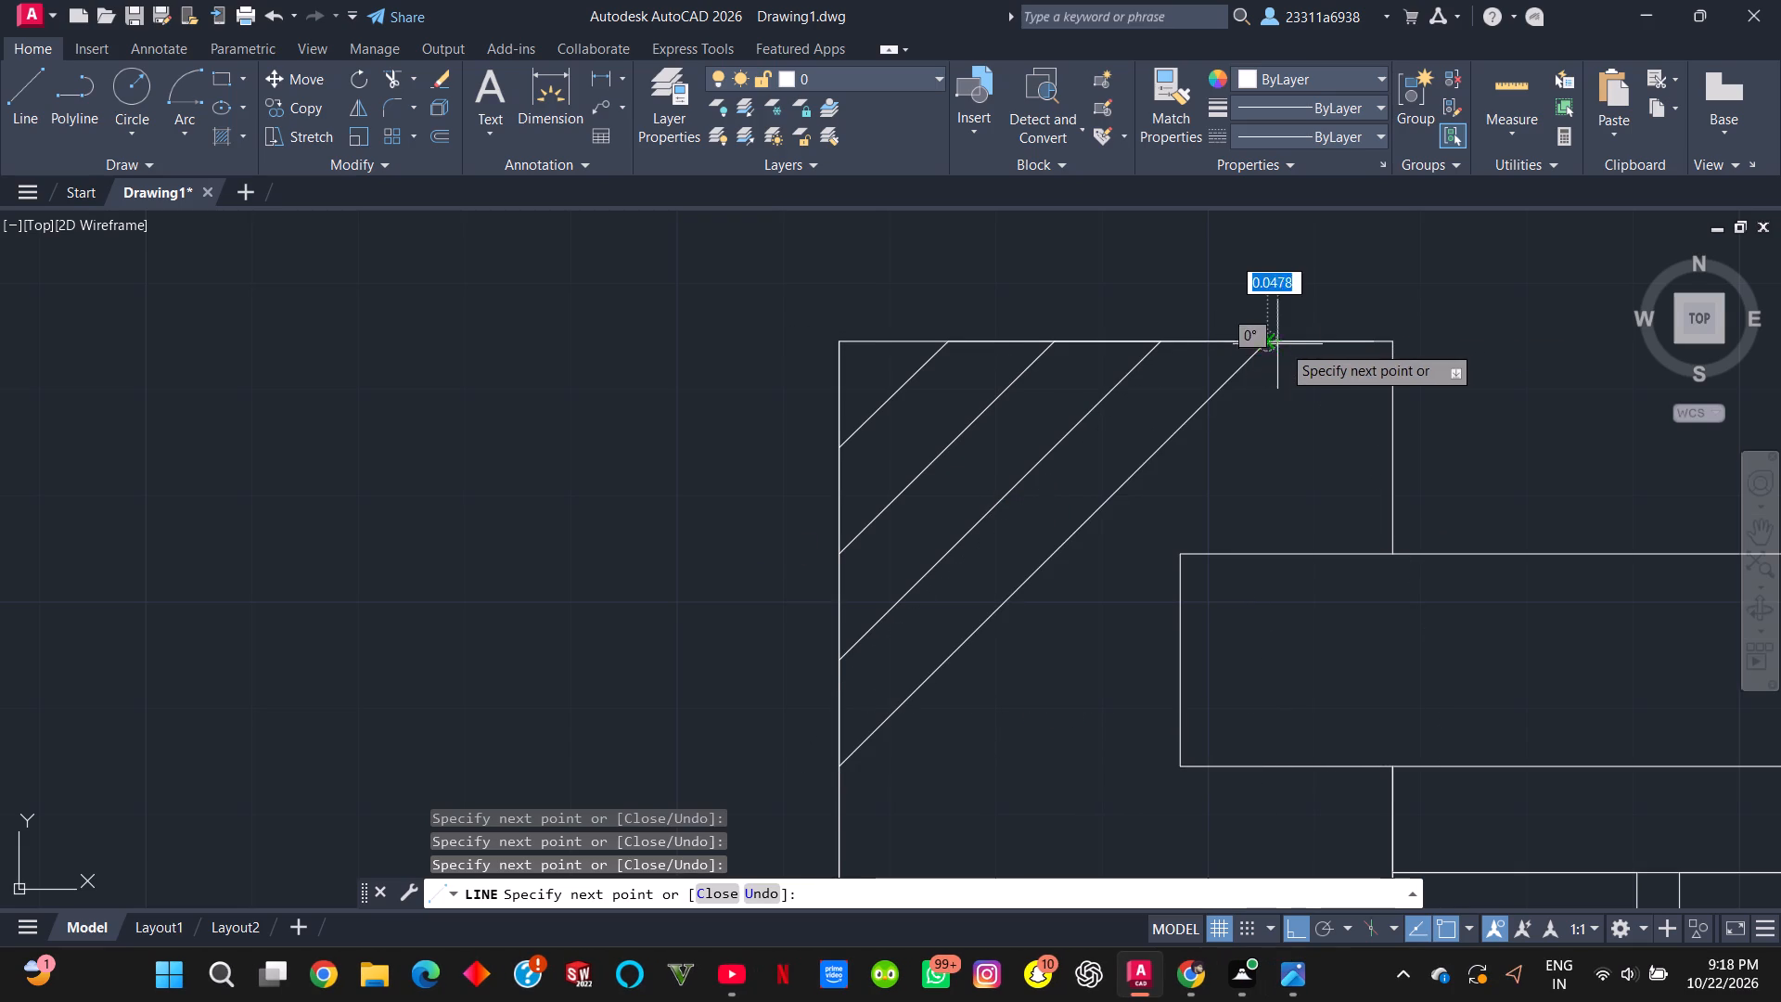
pyautogui.click(1367, 342)
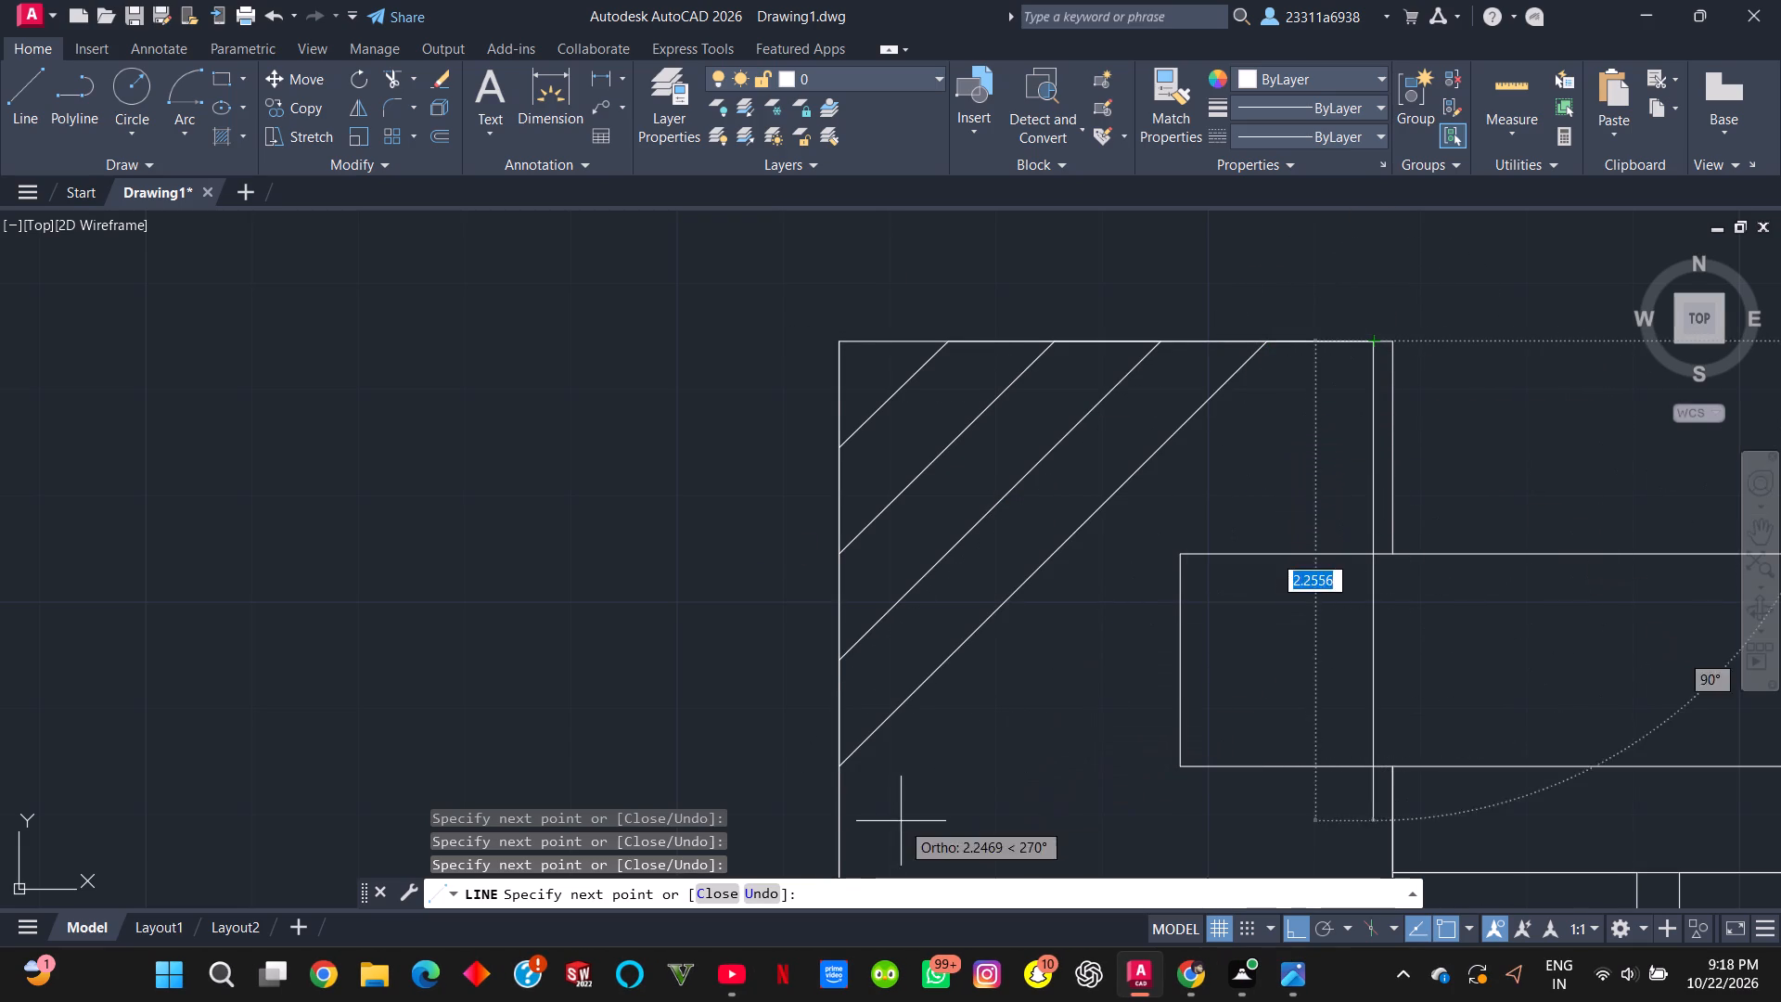
pyautogui.doubleClick(837, 867)
pyautogui.scroll(-3, 1123, 641)
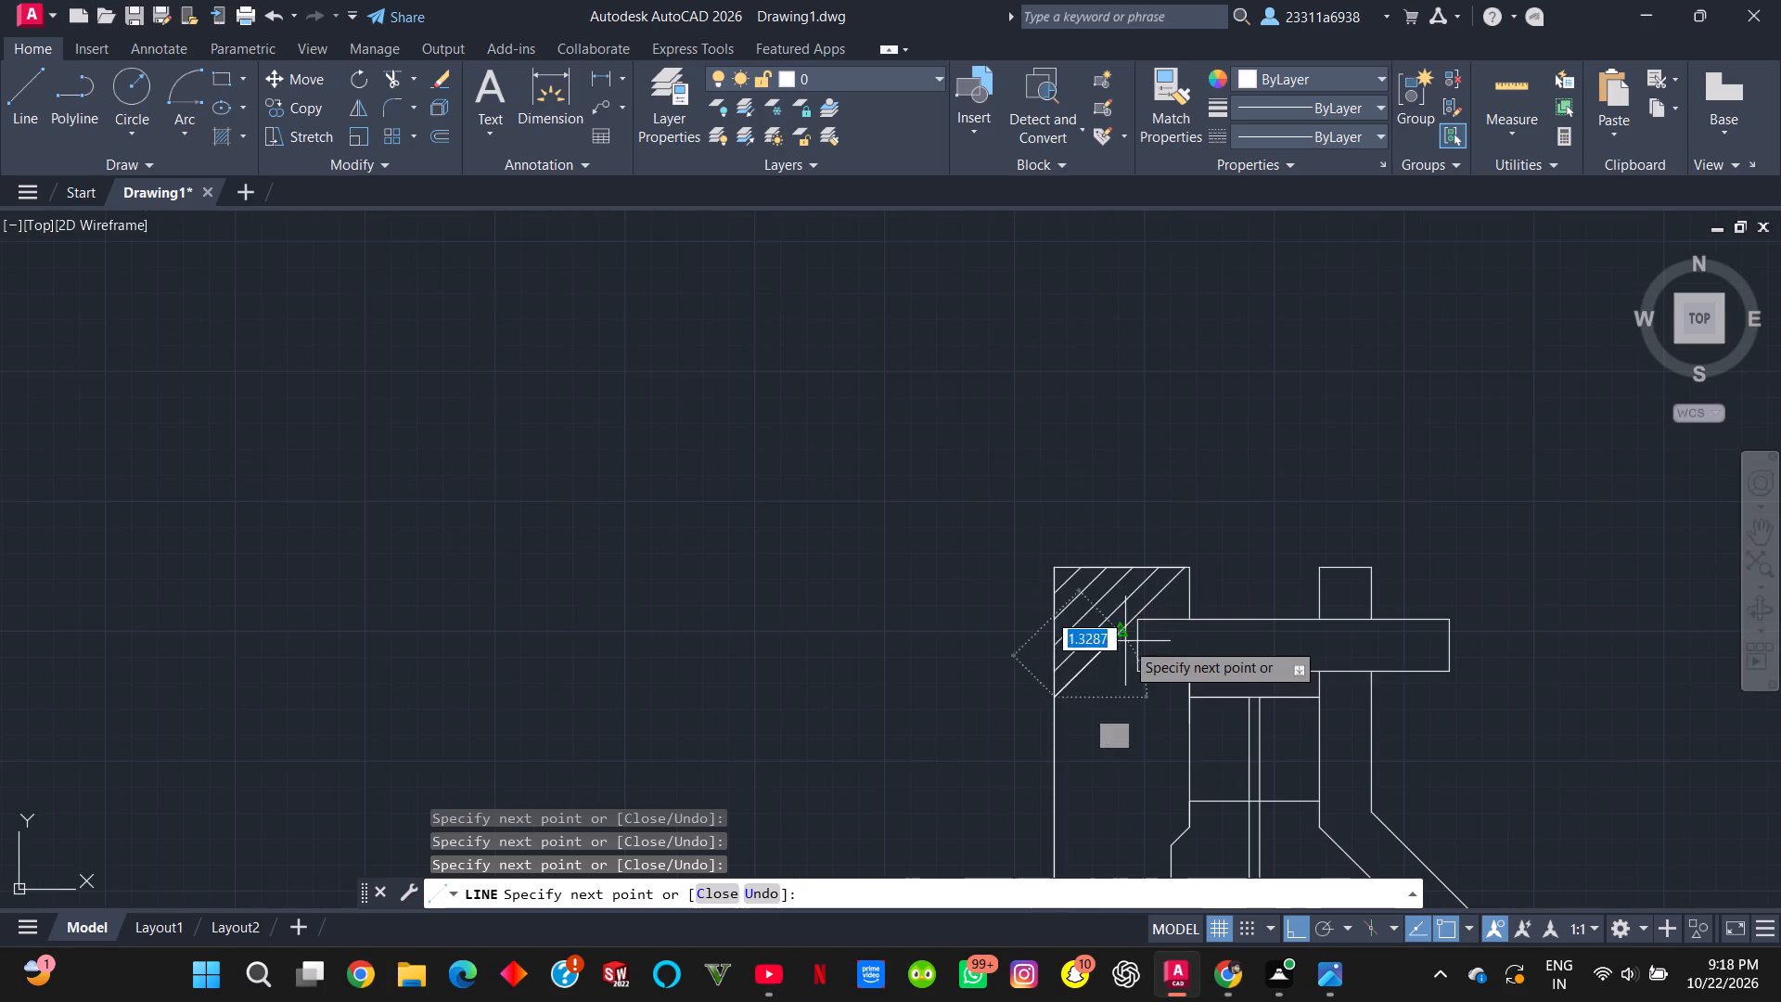
pyautogui.scroll(1, 1133, 634)
pyautogui.press('Escape')
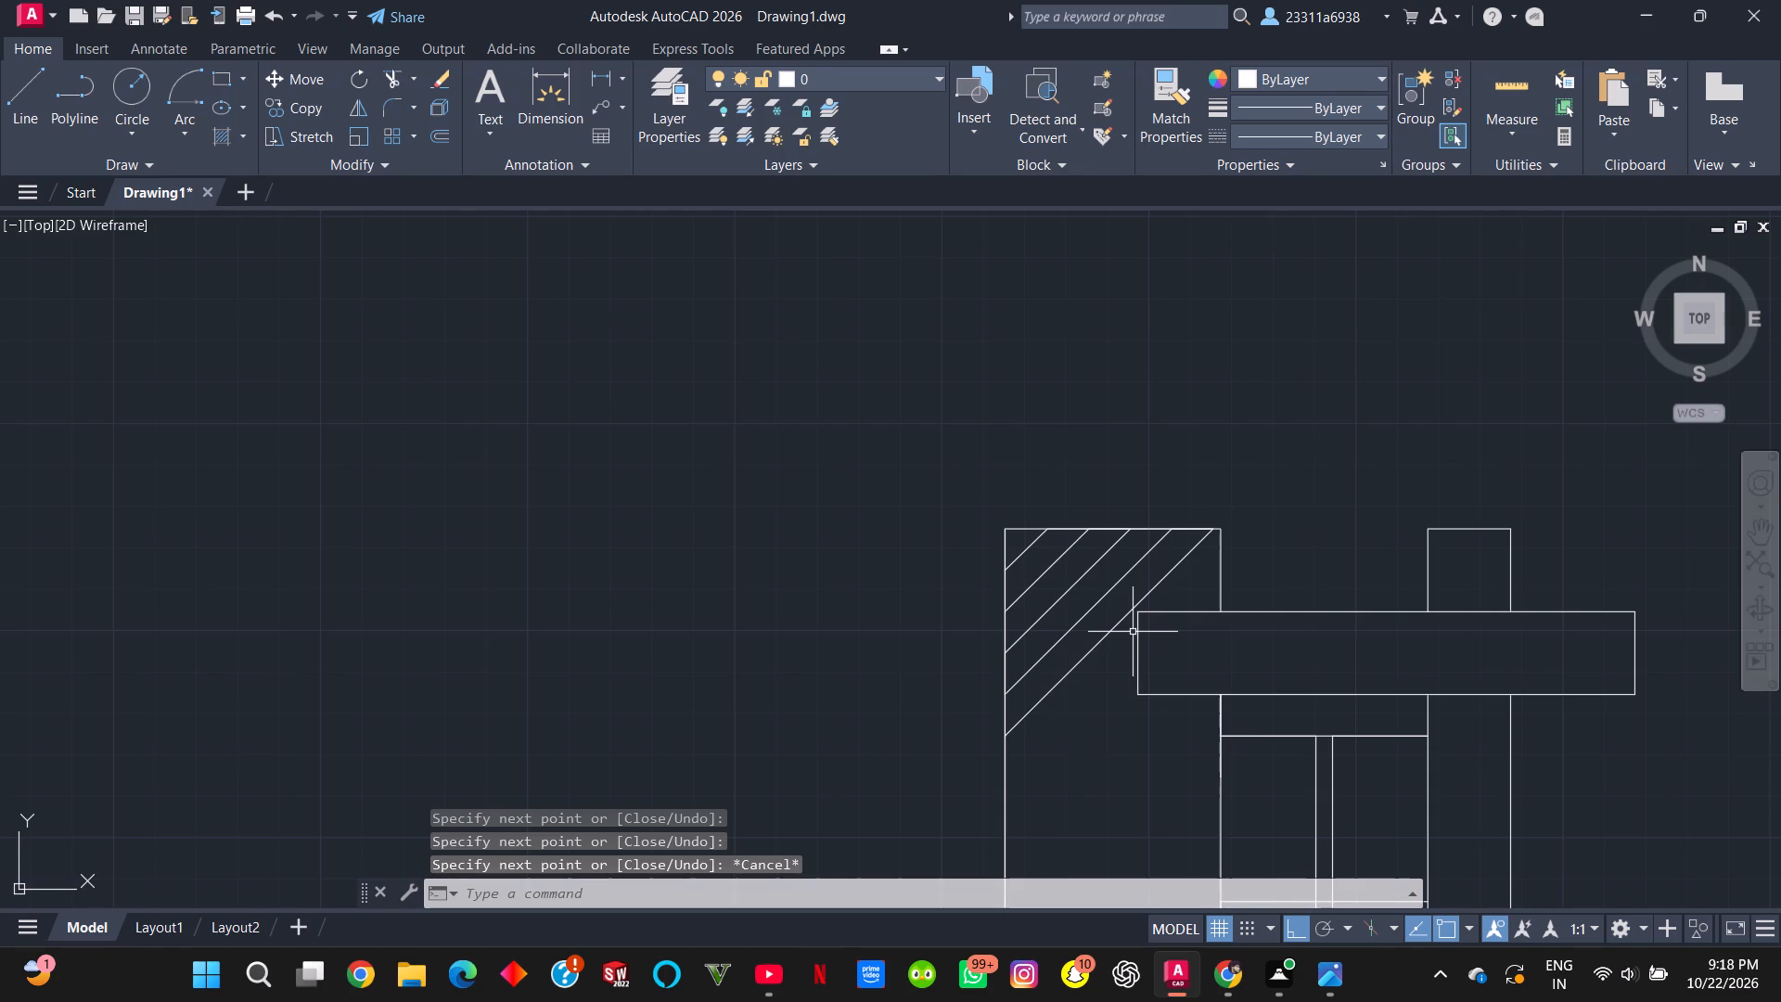
# Switch from AutoCAD to another open window.
pyautogui.hotkey('alt', 'Tab')
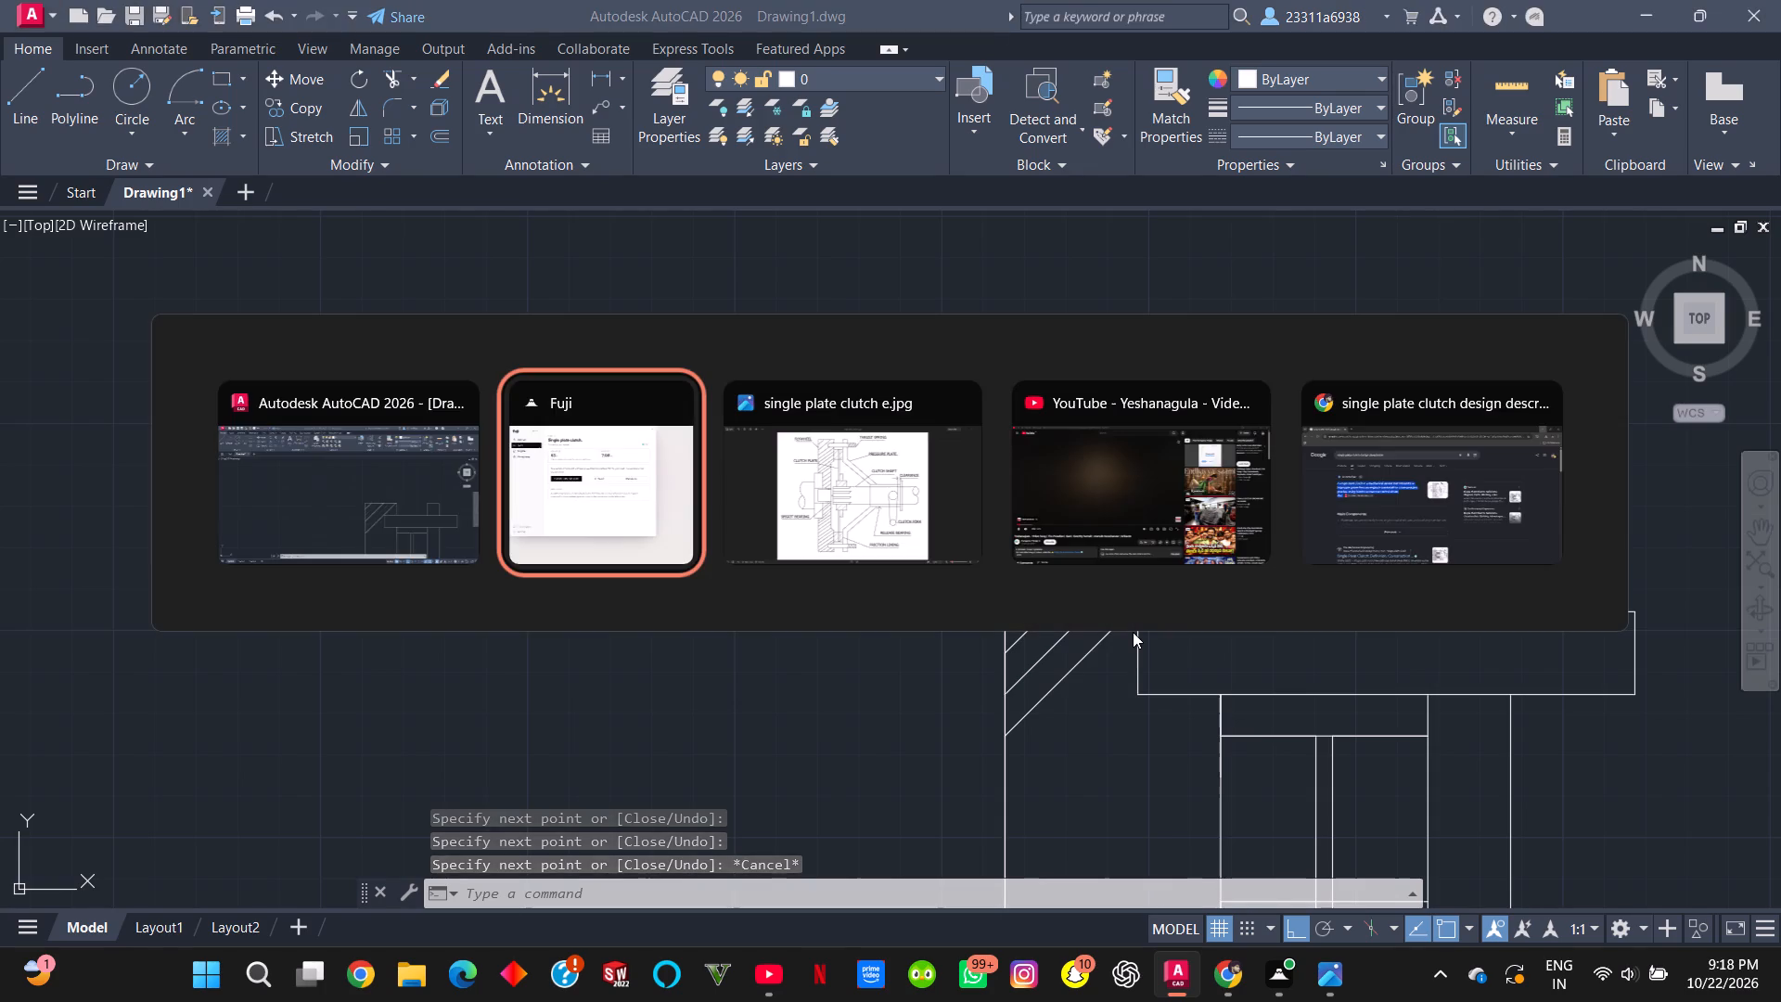
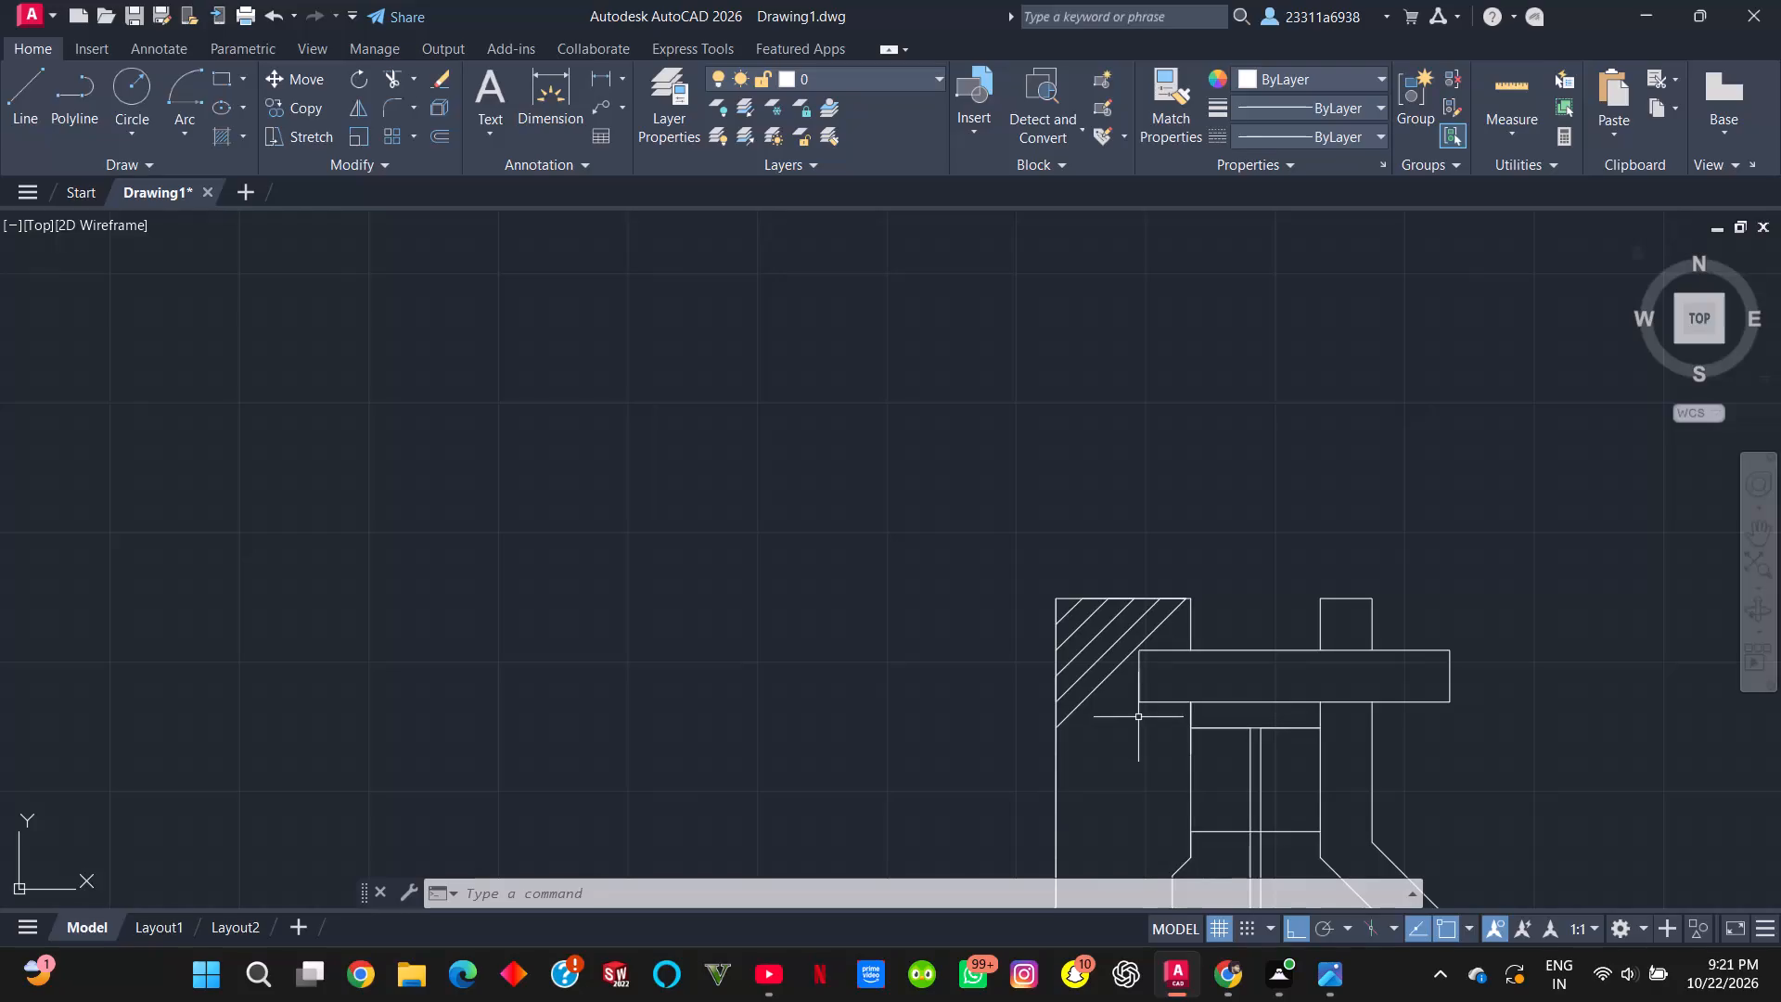
# Draw a 0.5 line down the hatched block's right edge from its top-right corner.
pyautogui.moveTo(1138, 717); pyautogui.dragTo(1135, 688, button='middle')
pyautogui.scroll(1, 1135, 688)
pyautogui.scroll(1, 1261, 472)
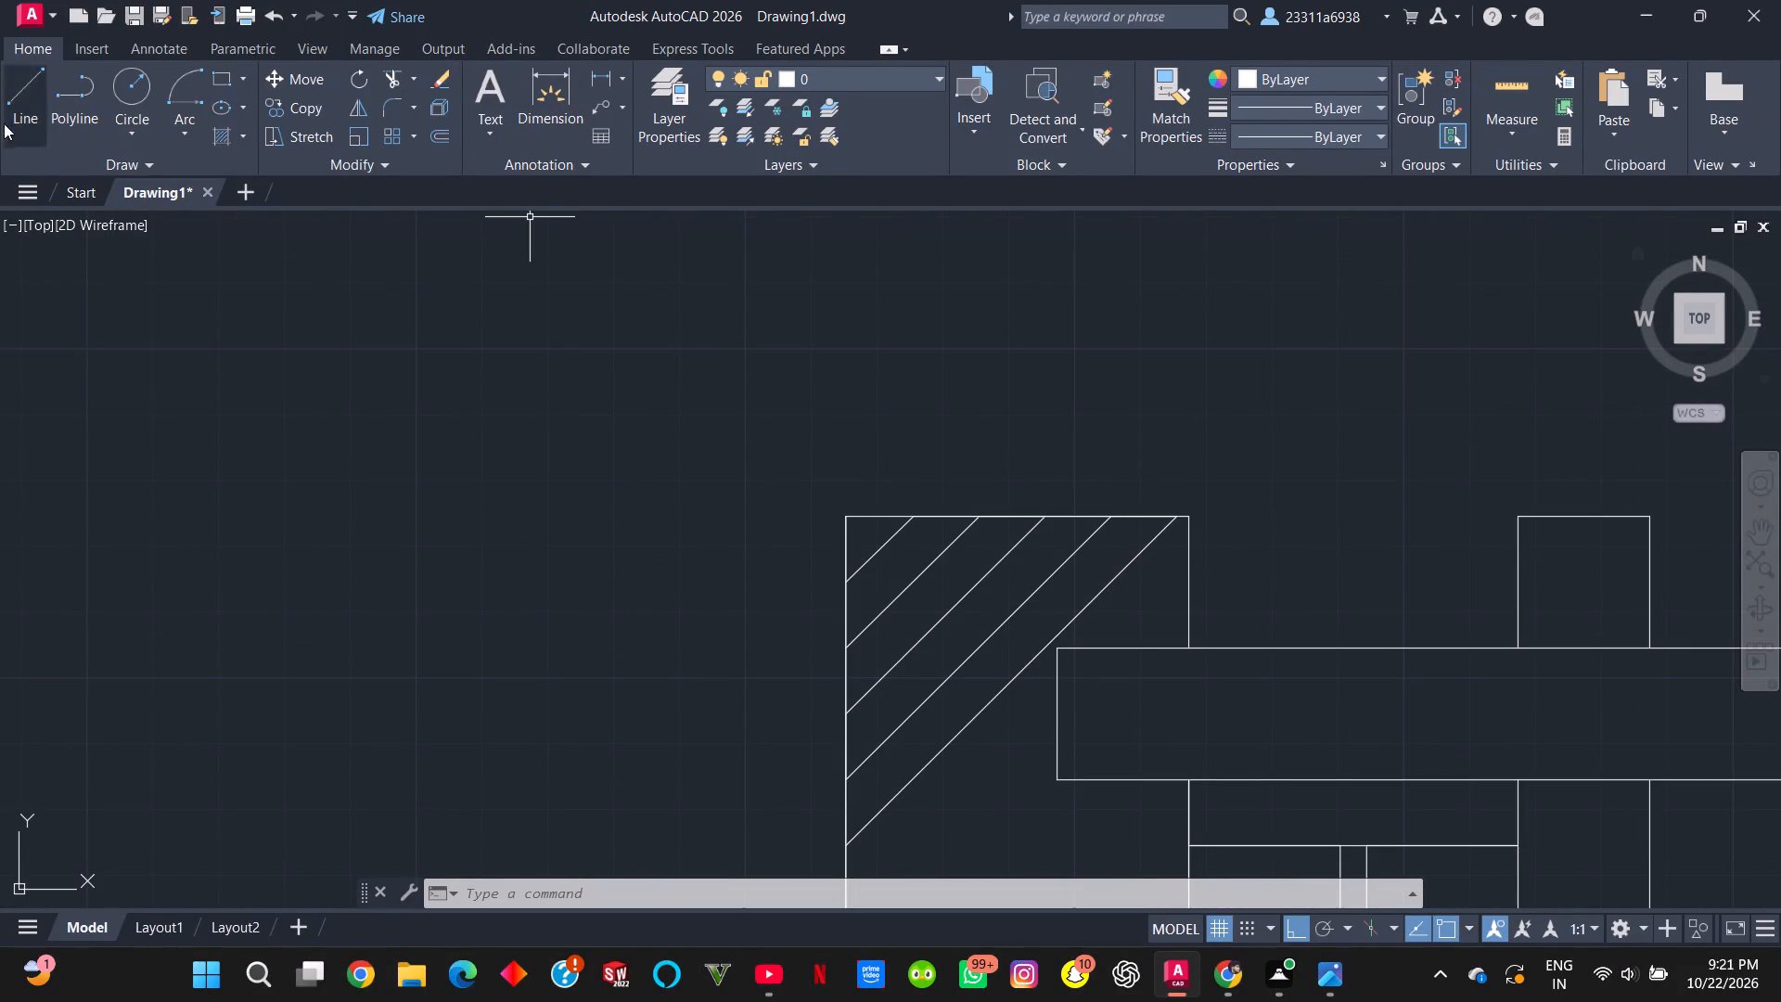
pyautogui.click(20, 96)
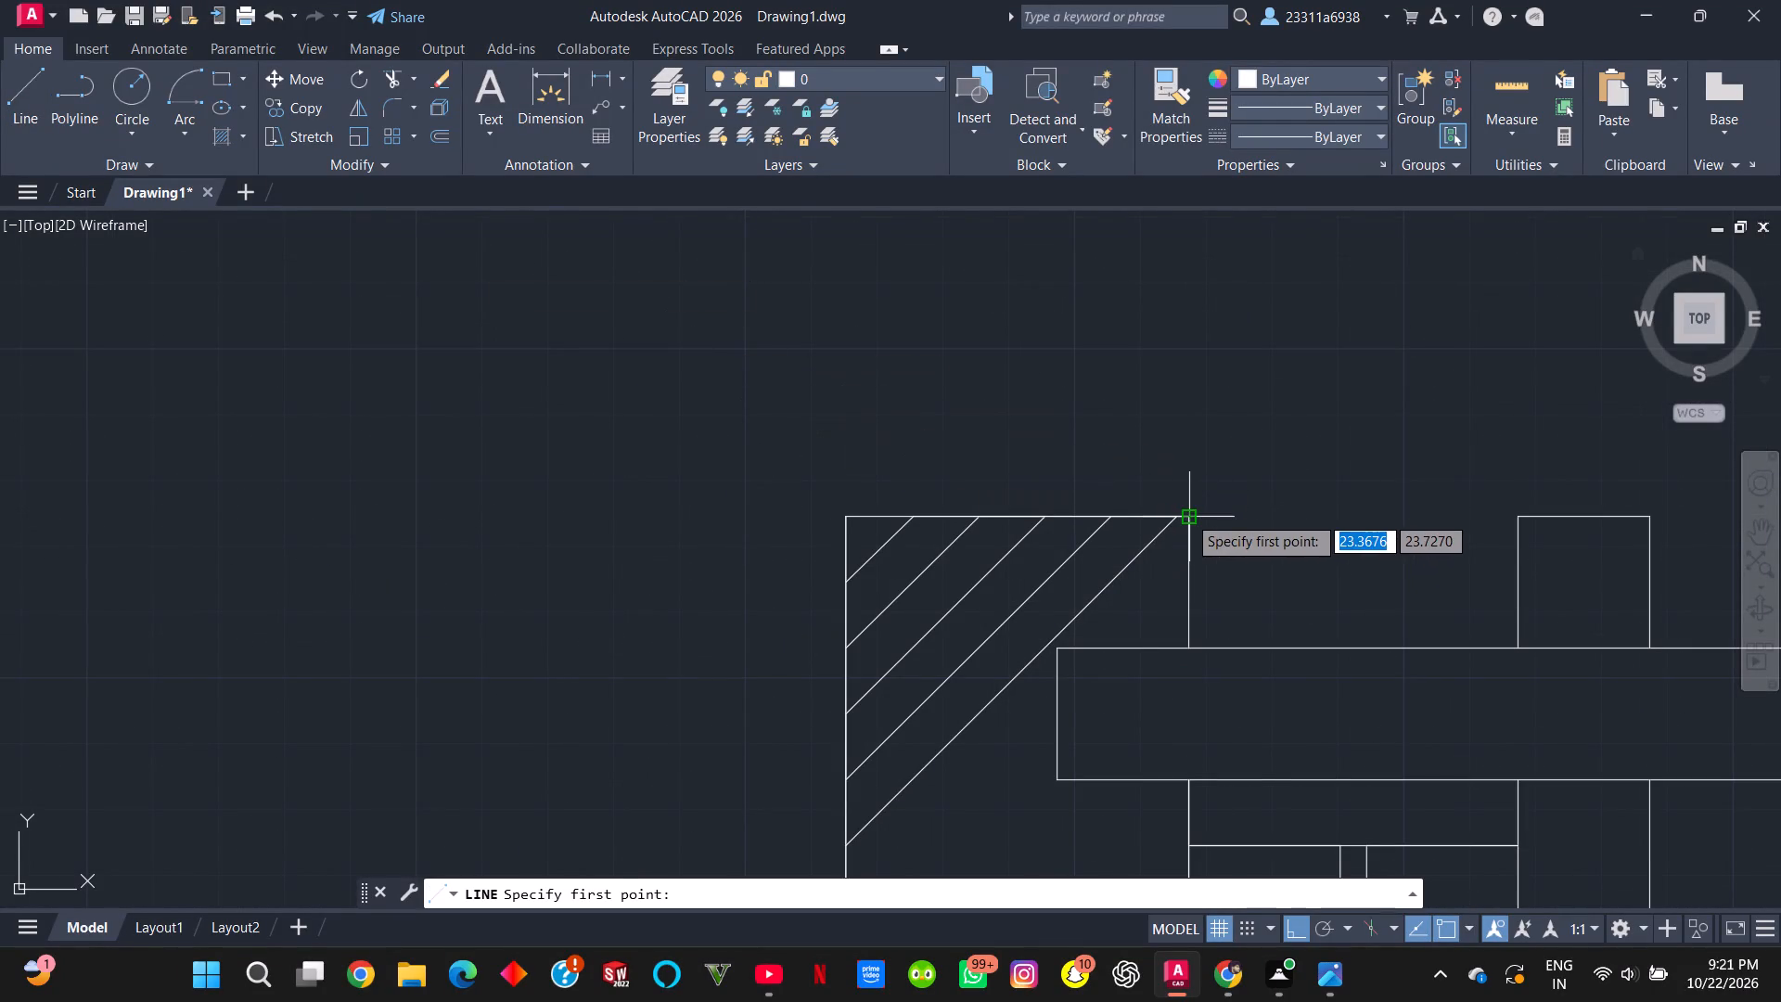
pyautogui.click(1187, 515)
pyautogui.write('0.5')
pyautogui.press('Return')
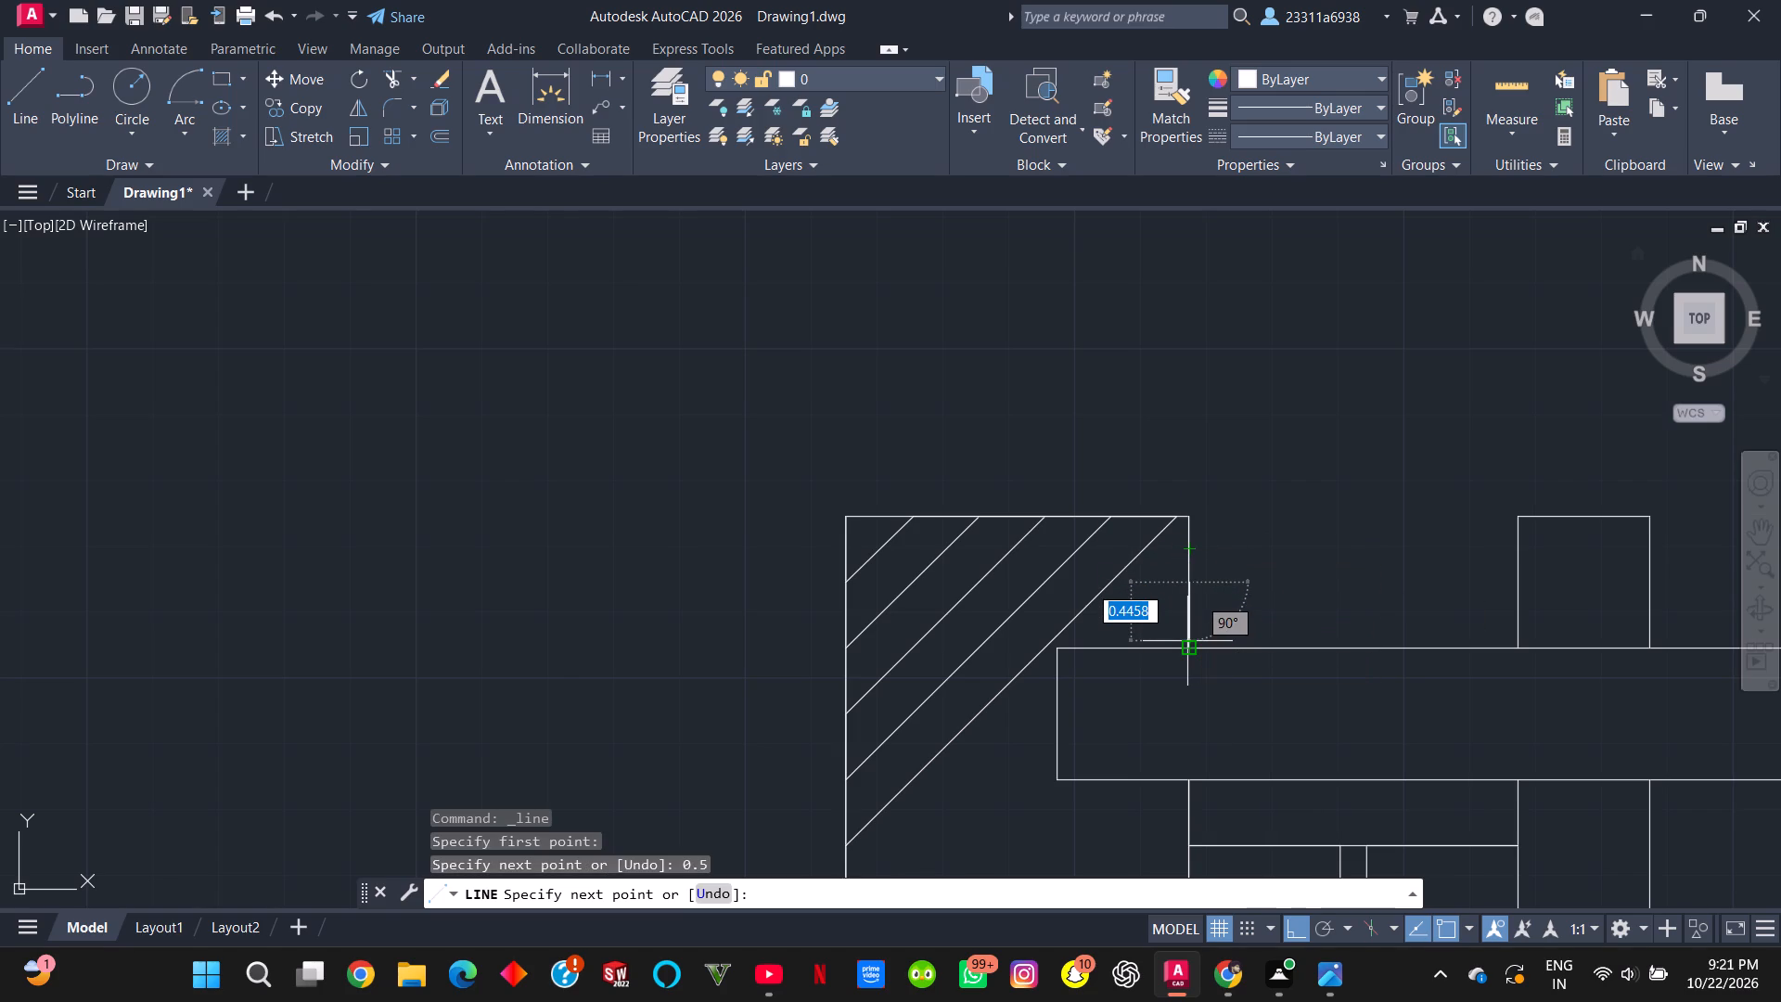
pyautogui.press('Escape')
# Draw a diagonal hatch line from the block's left edge, below the lowest hatch line, to the 0.5 mark on its right edge.
pyautogui.scroll(2, 1187, 641)
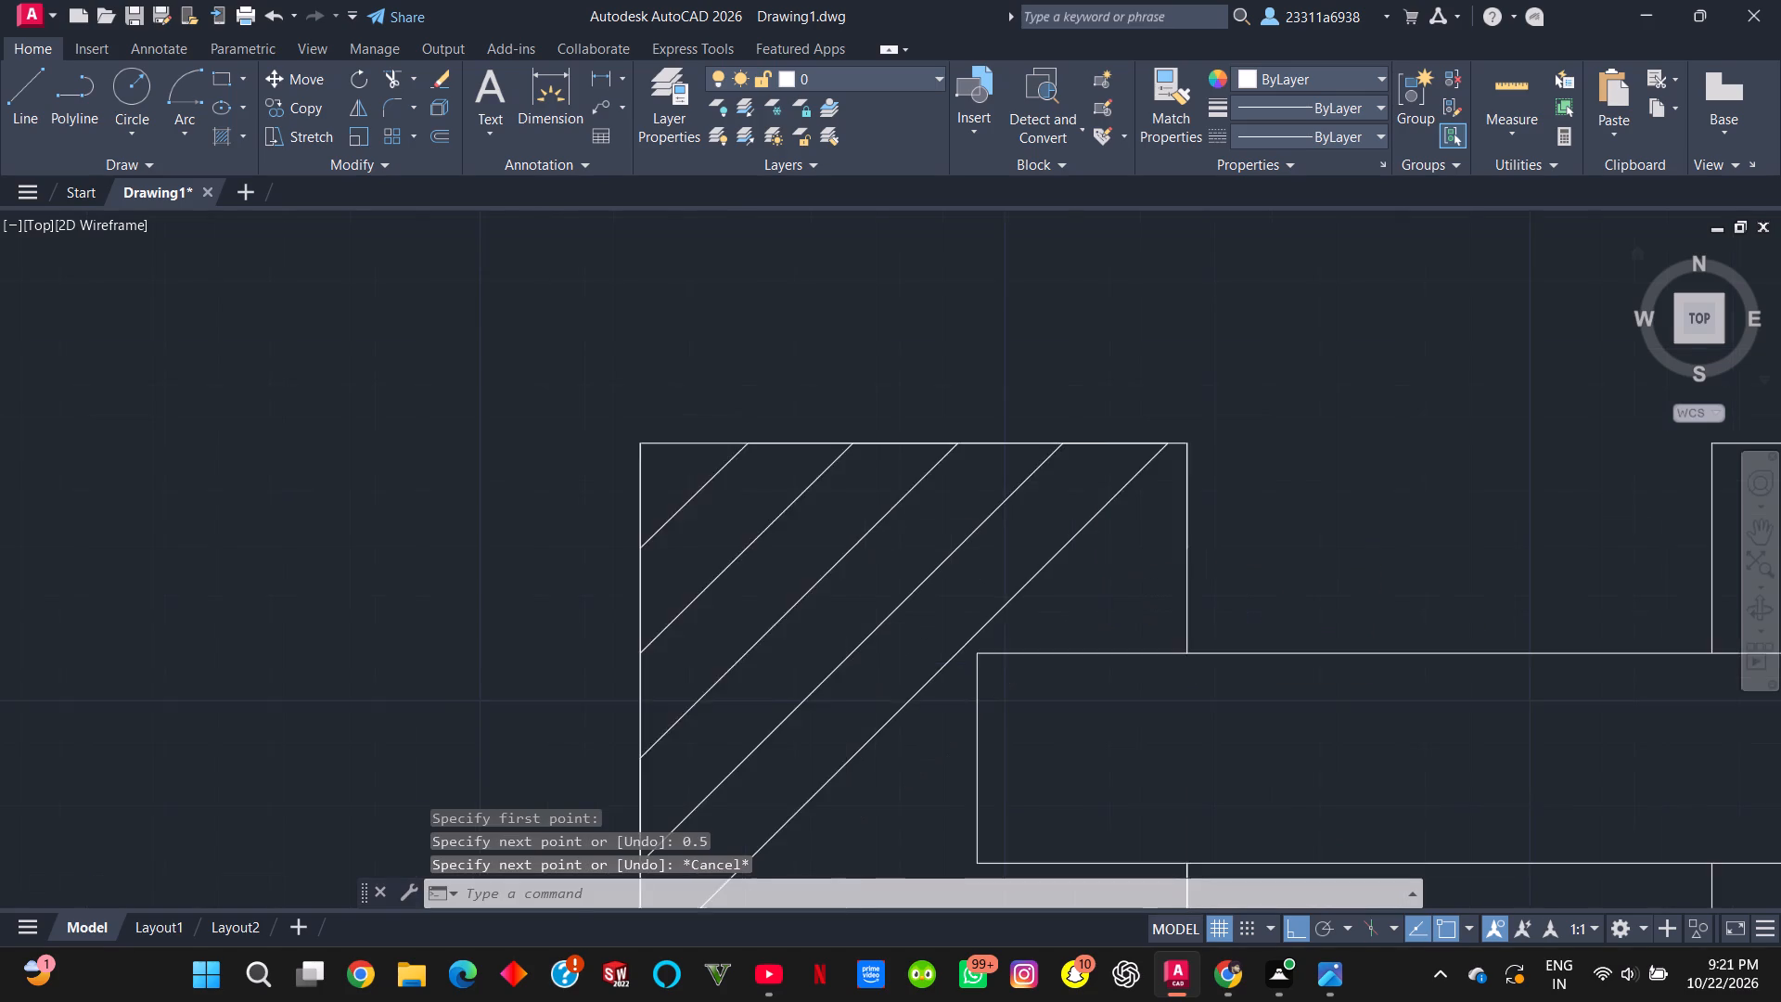
pyautogui.scroll(-1, 1172, 649)
pyautogui.moveTo(889, 797); pyautogui.dragTo(965, 450, button='middle')
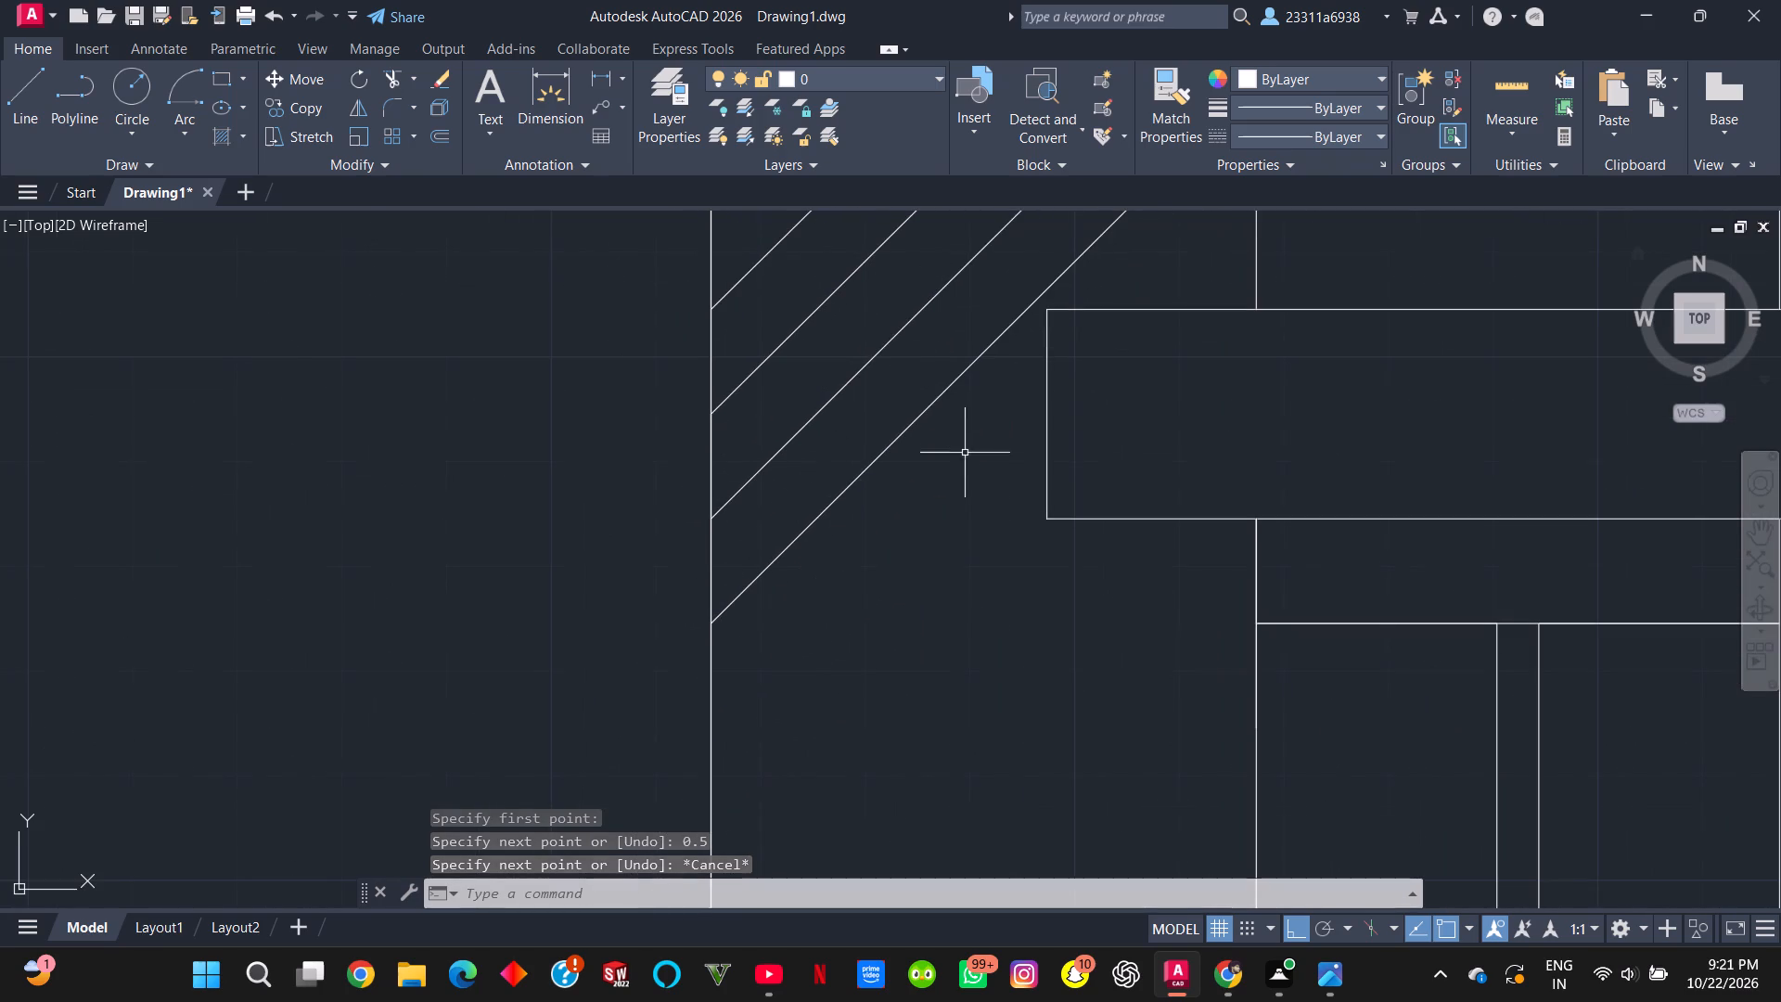
pyautogui.click(8, 128)
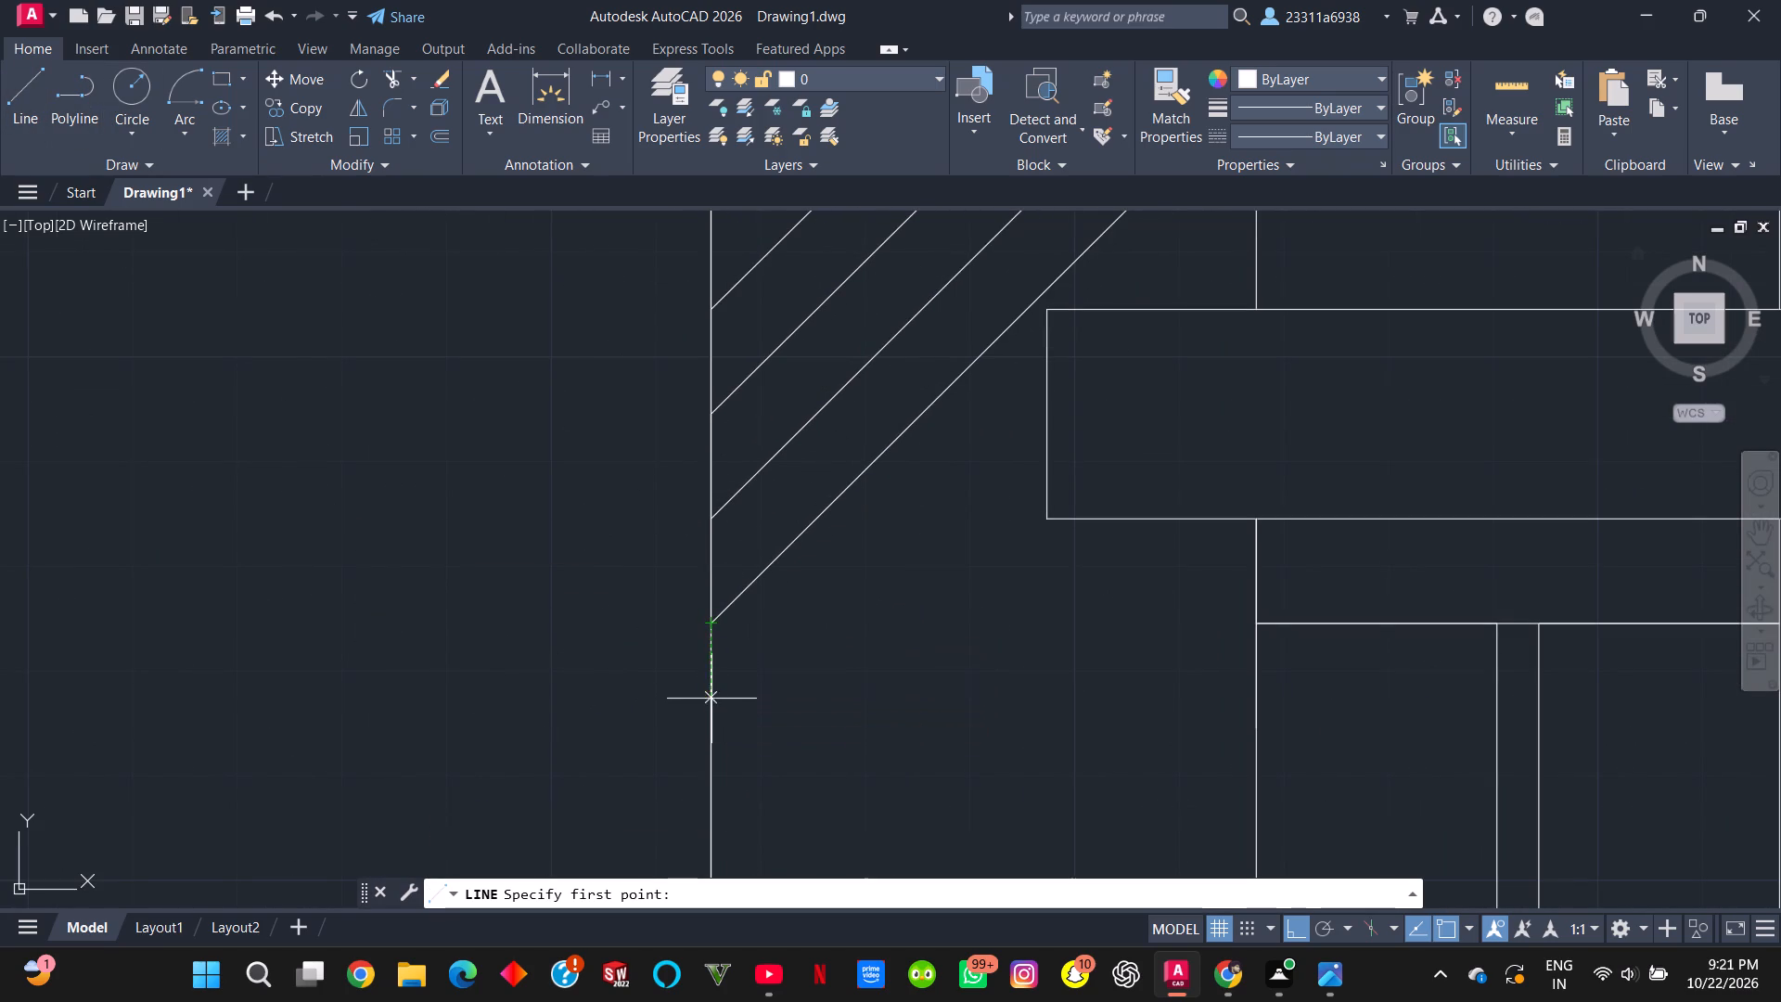
pyautogui.click(716, 726)
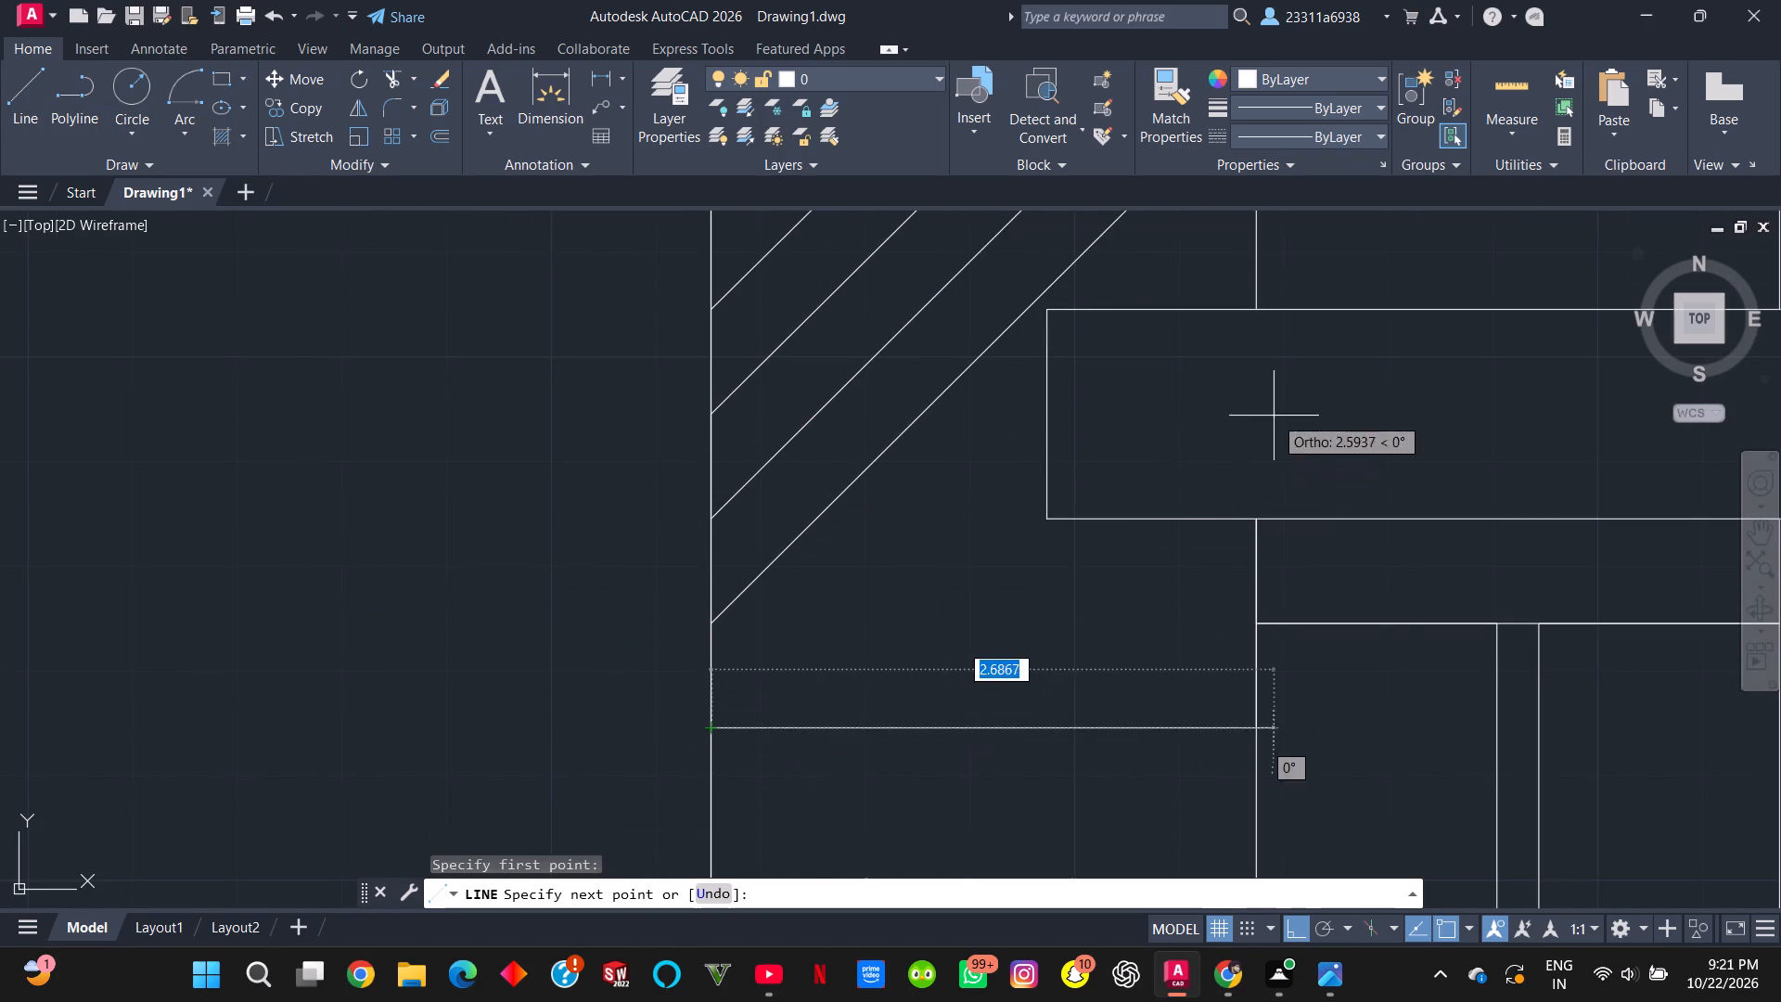
pyautogui.scroll(3, 1245, 284)
pyautogui.scroll(-2, 1245, 284)
pyautogui.moveTo(1232, 250); pyautogui.dragTo(1227, 298, button='middle')
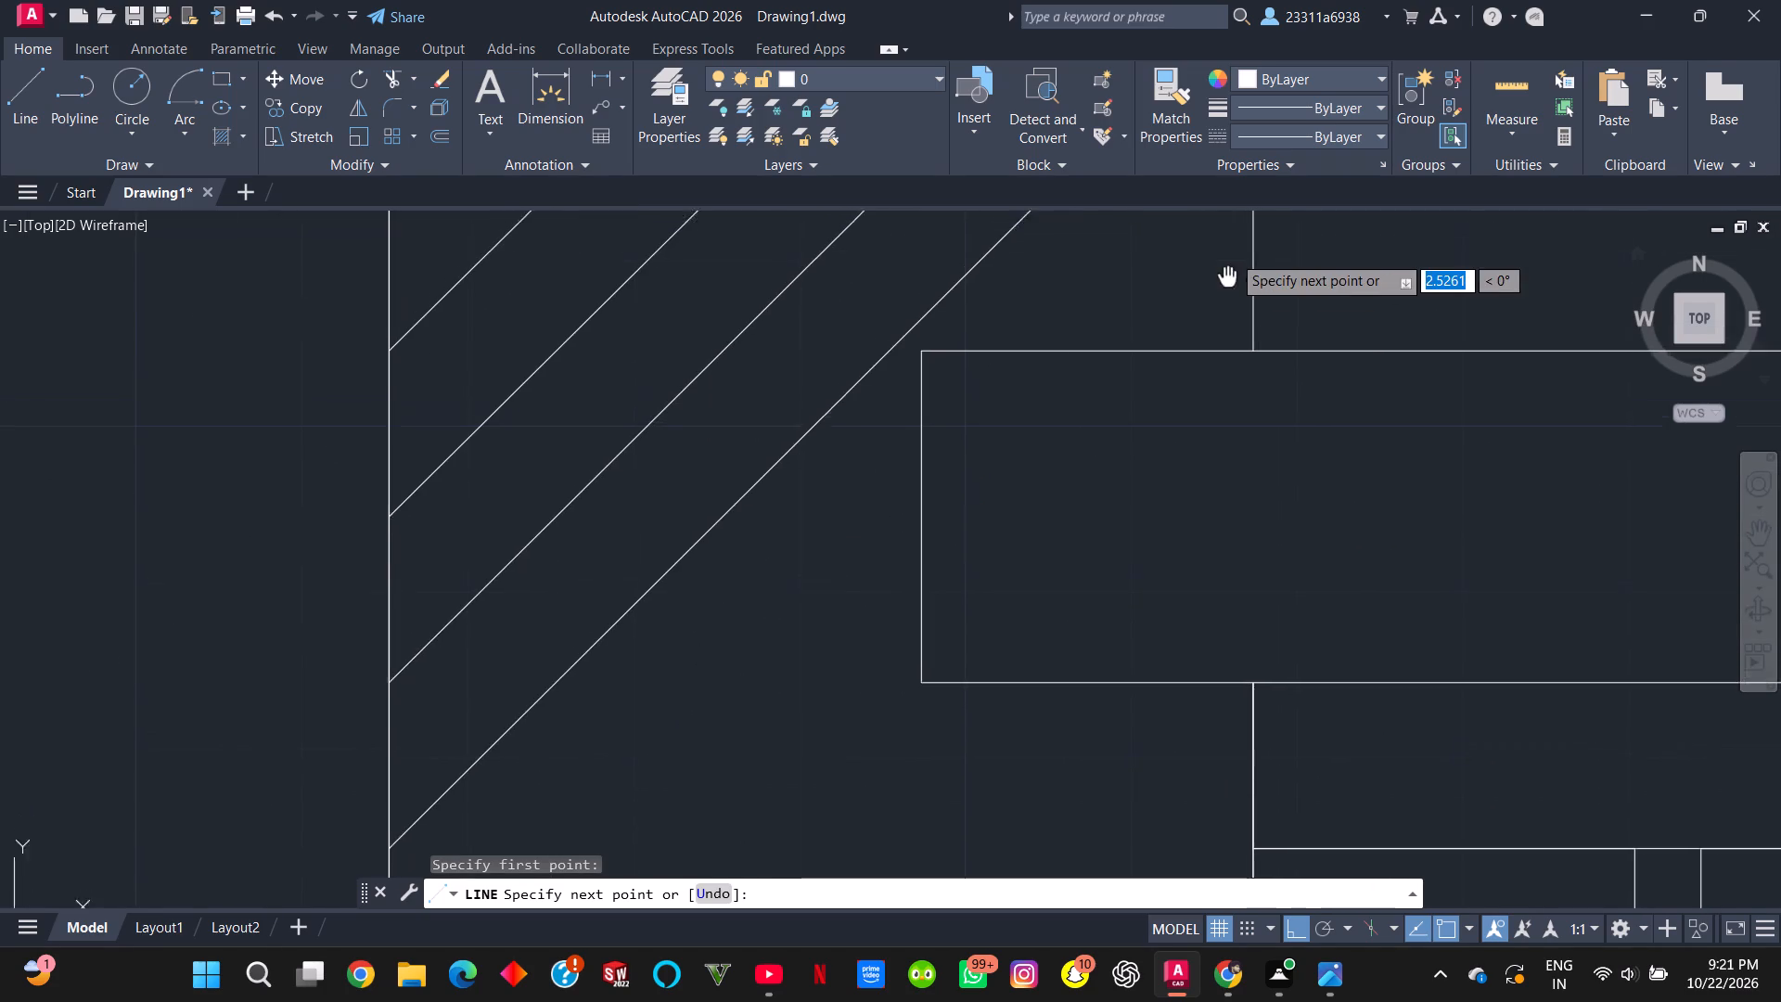
pyautogui.moveTo(1227, 298); pyautogui.dragTo(1193, 477, button='middle')
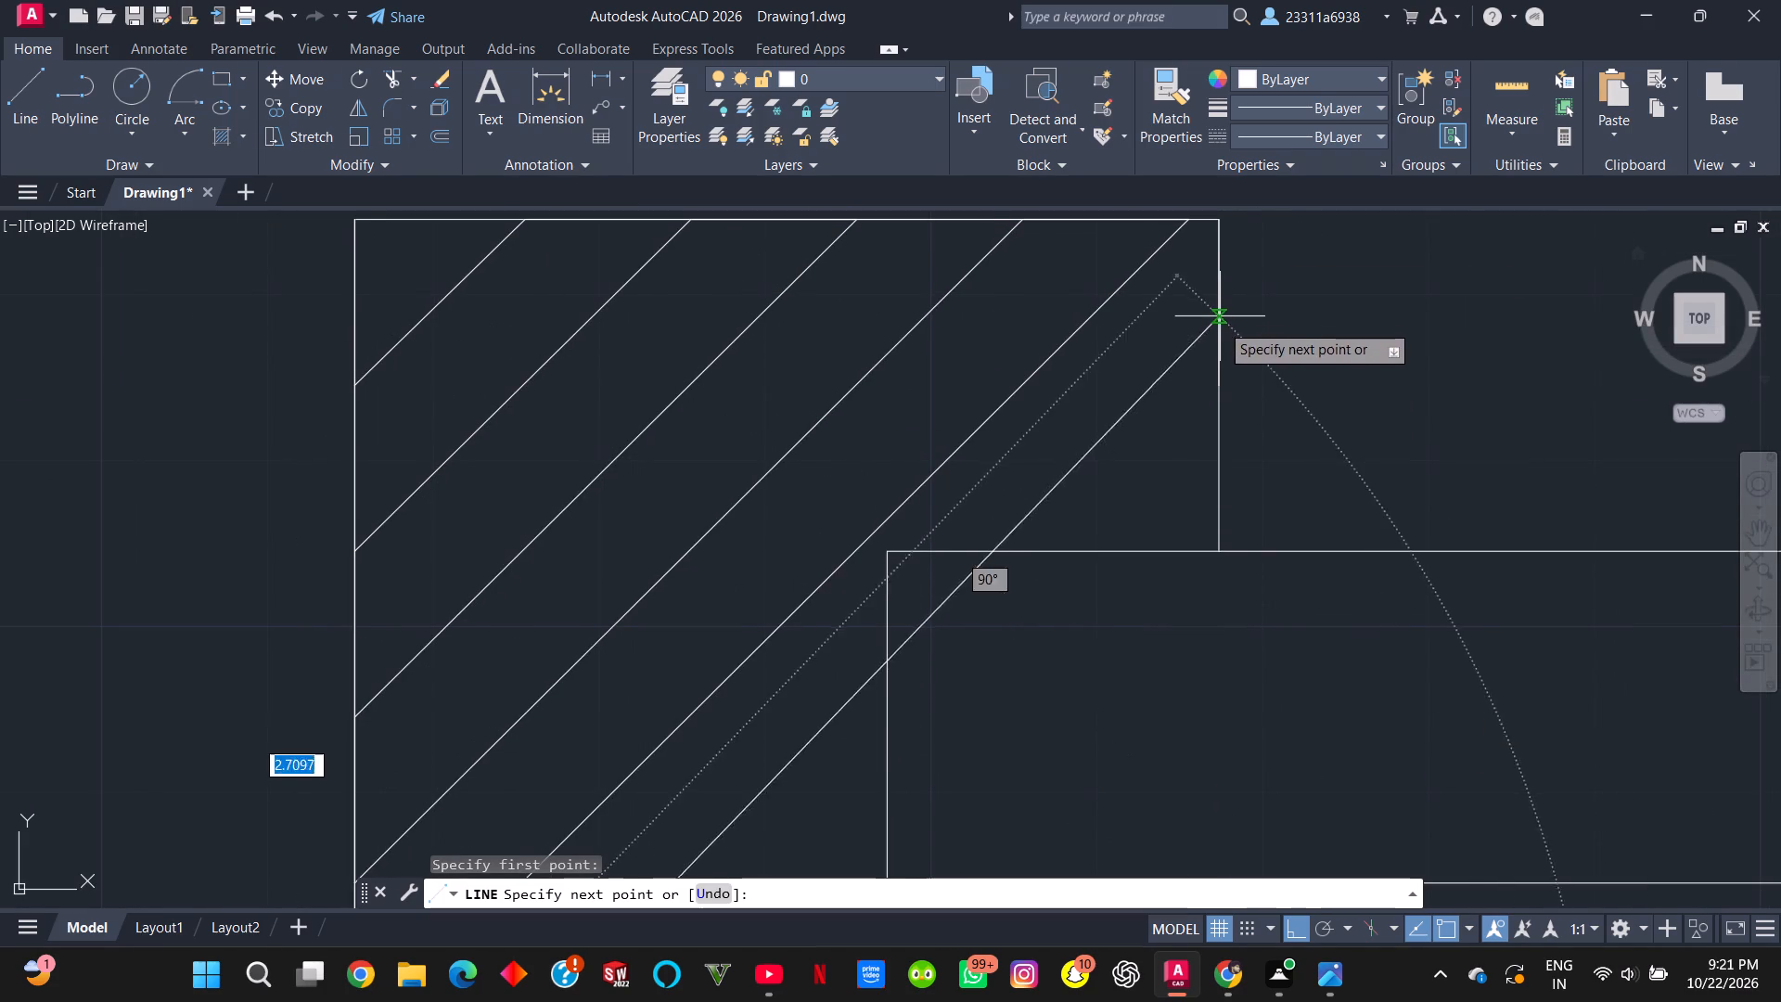
pyautogui.click(1221, 382)
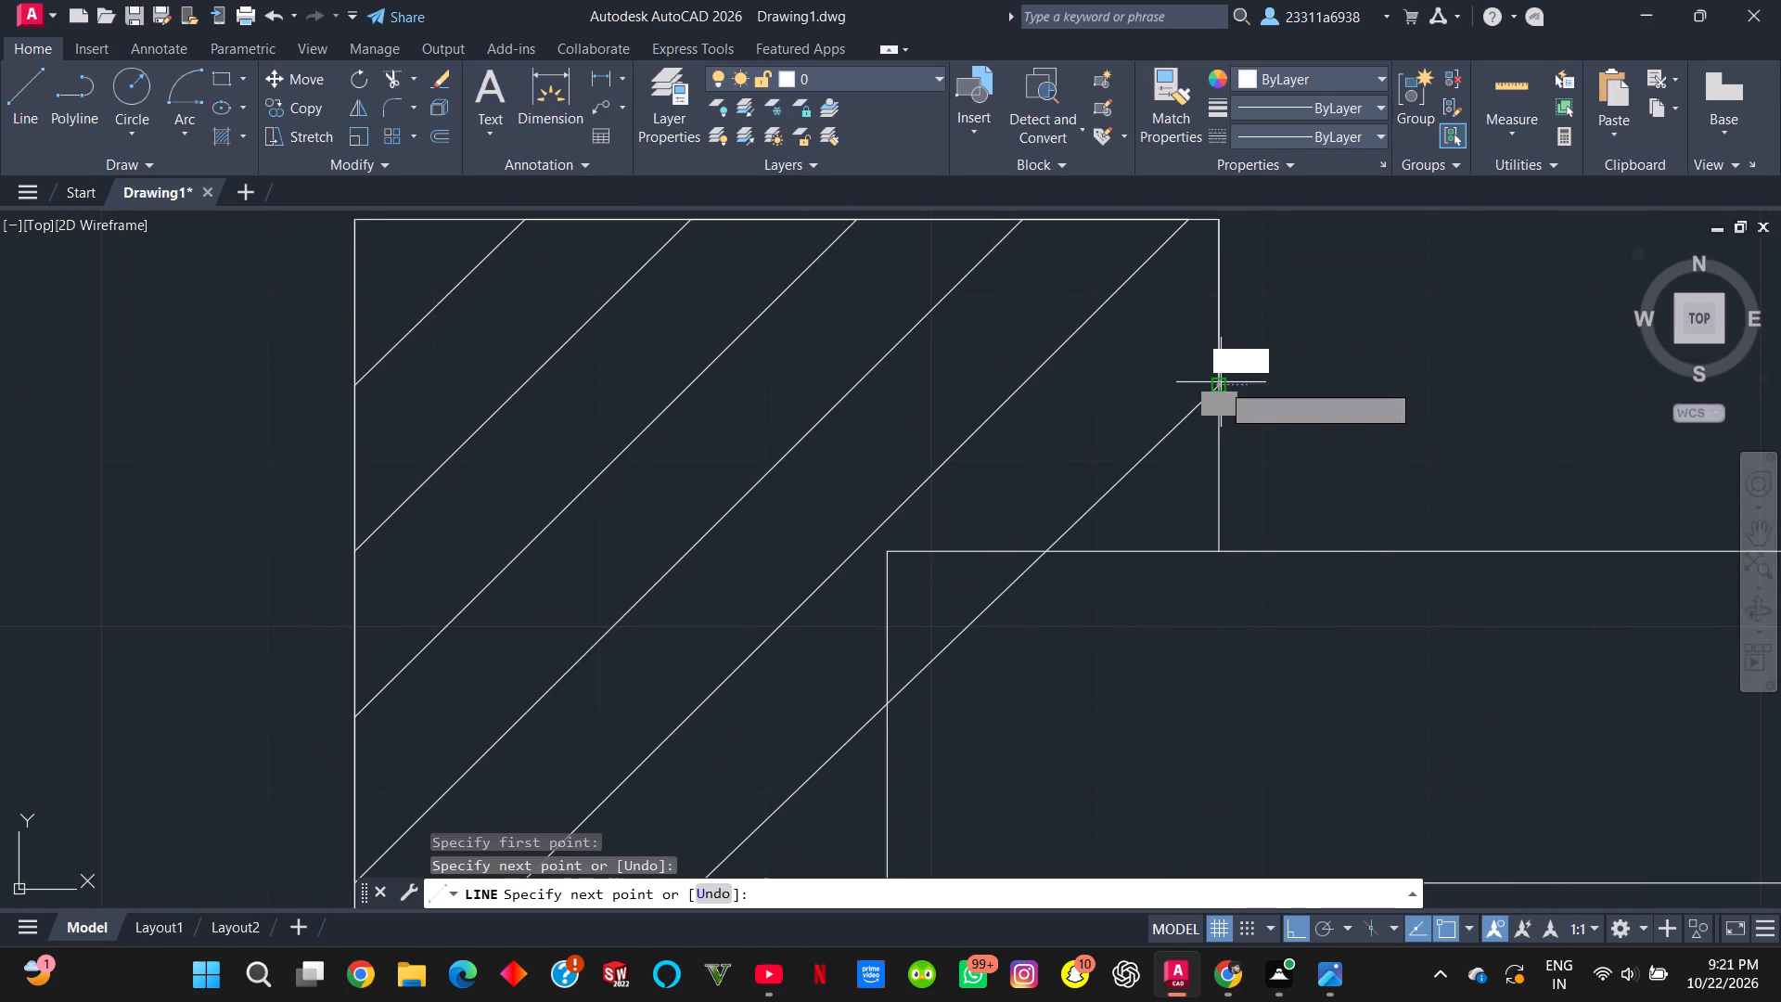
pyautogui.press('Escape')
# Draw a parallel hatch line from the horizontal bar's lower-left corner down to the block's left edge.
pyautogui.scroll(-2, 1153, 487)
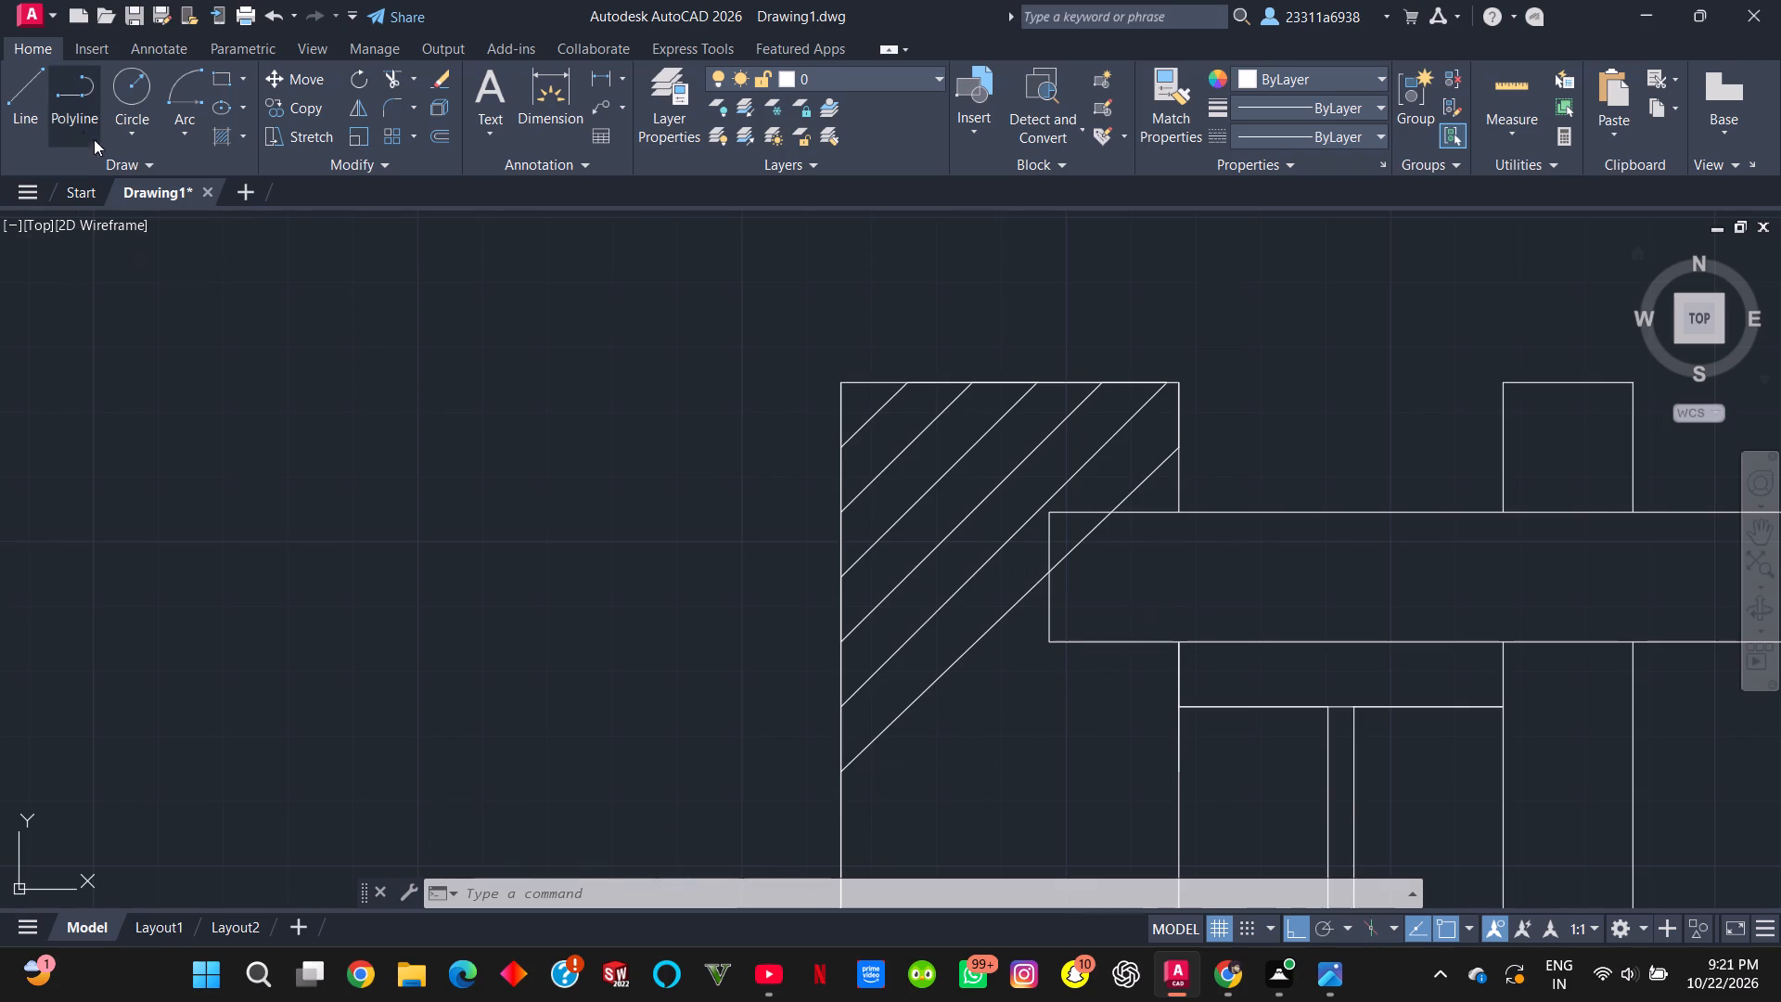
pyautogui.click(20, 109)
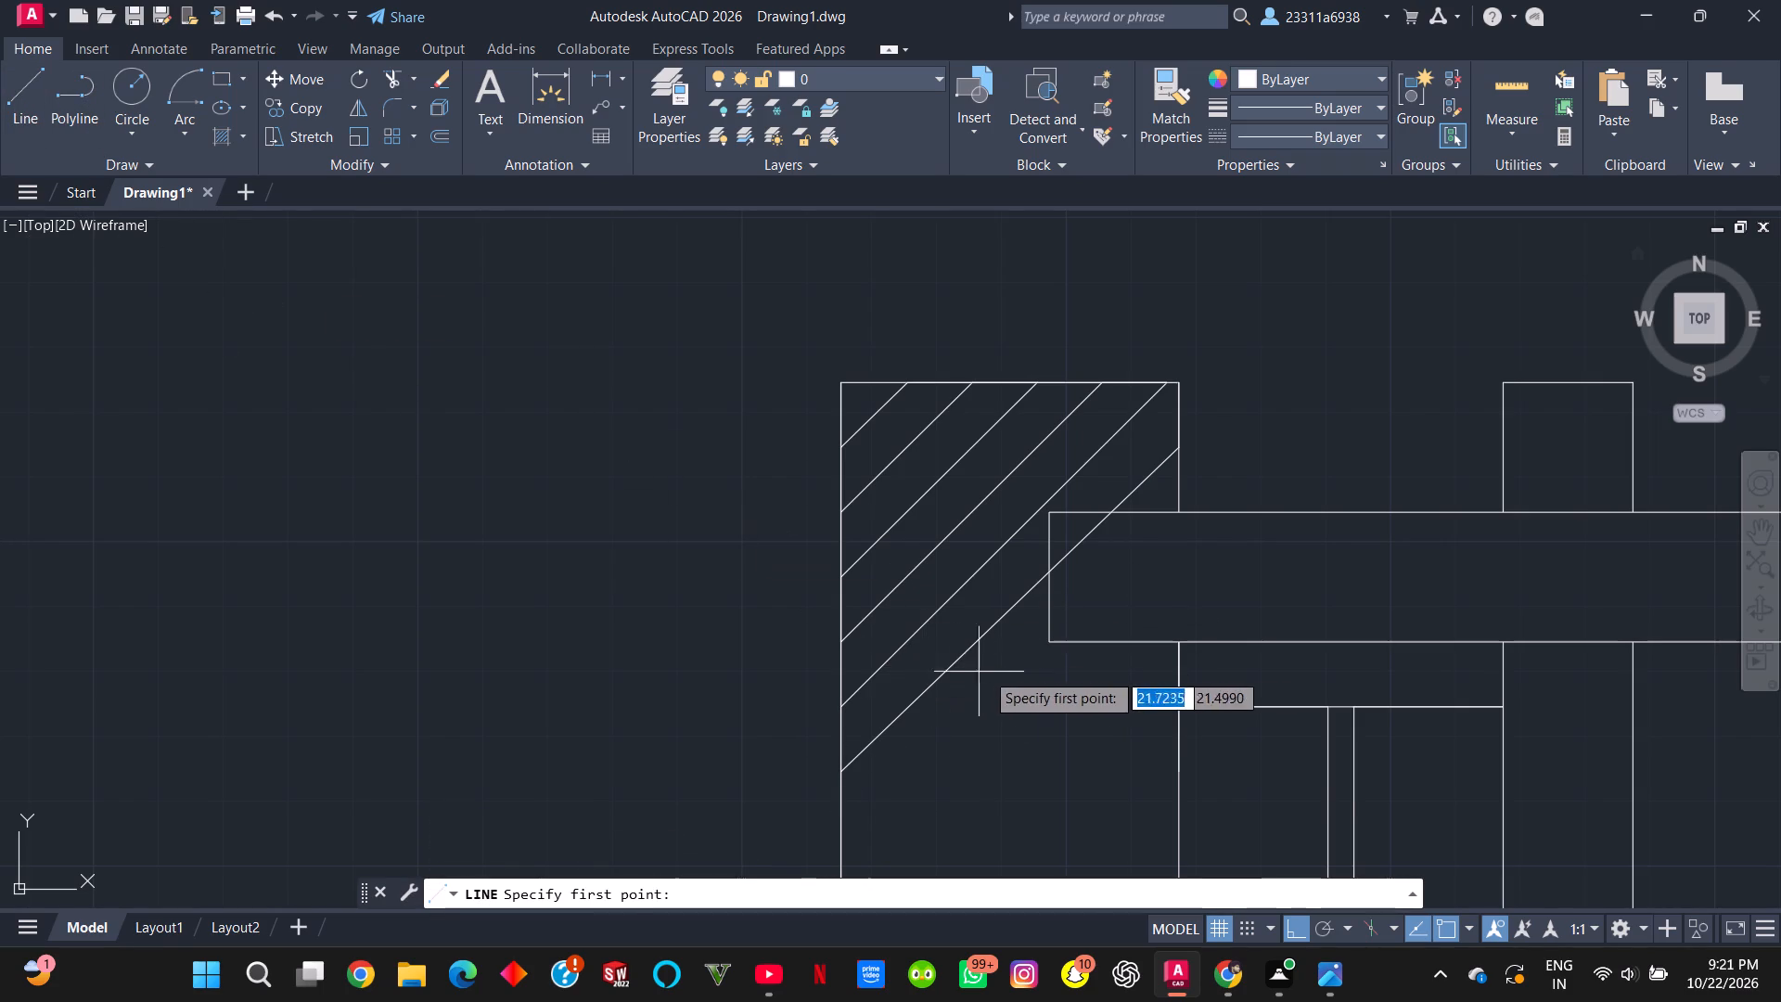
pyautogui.click(1056, 645)
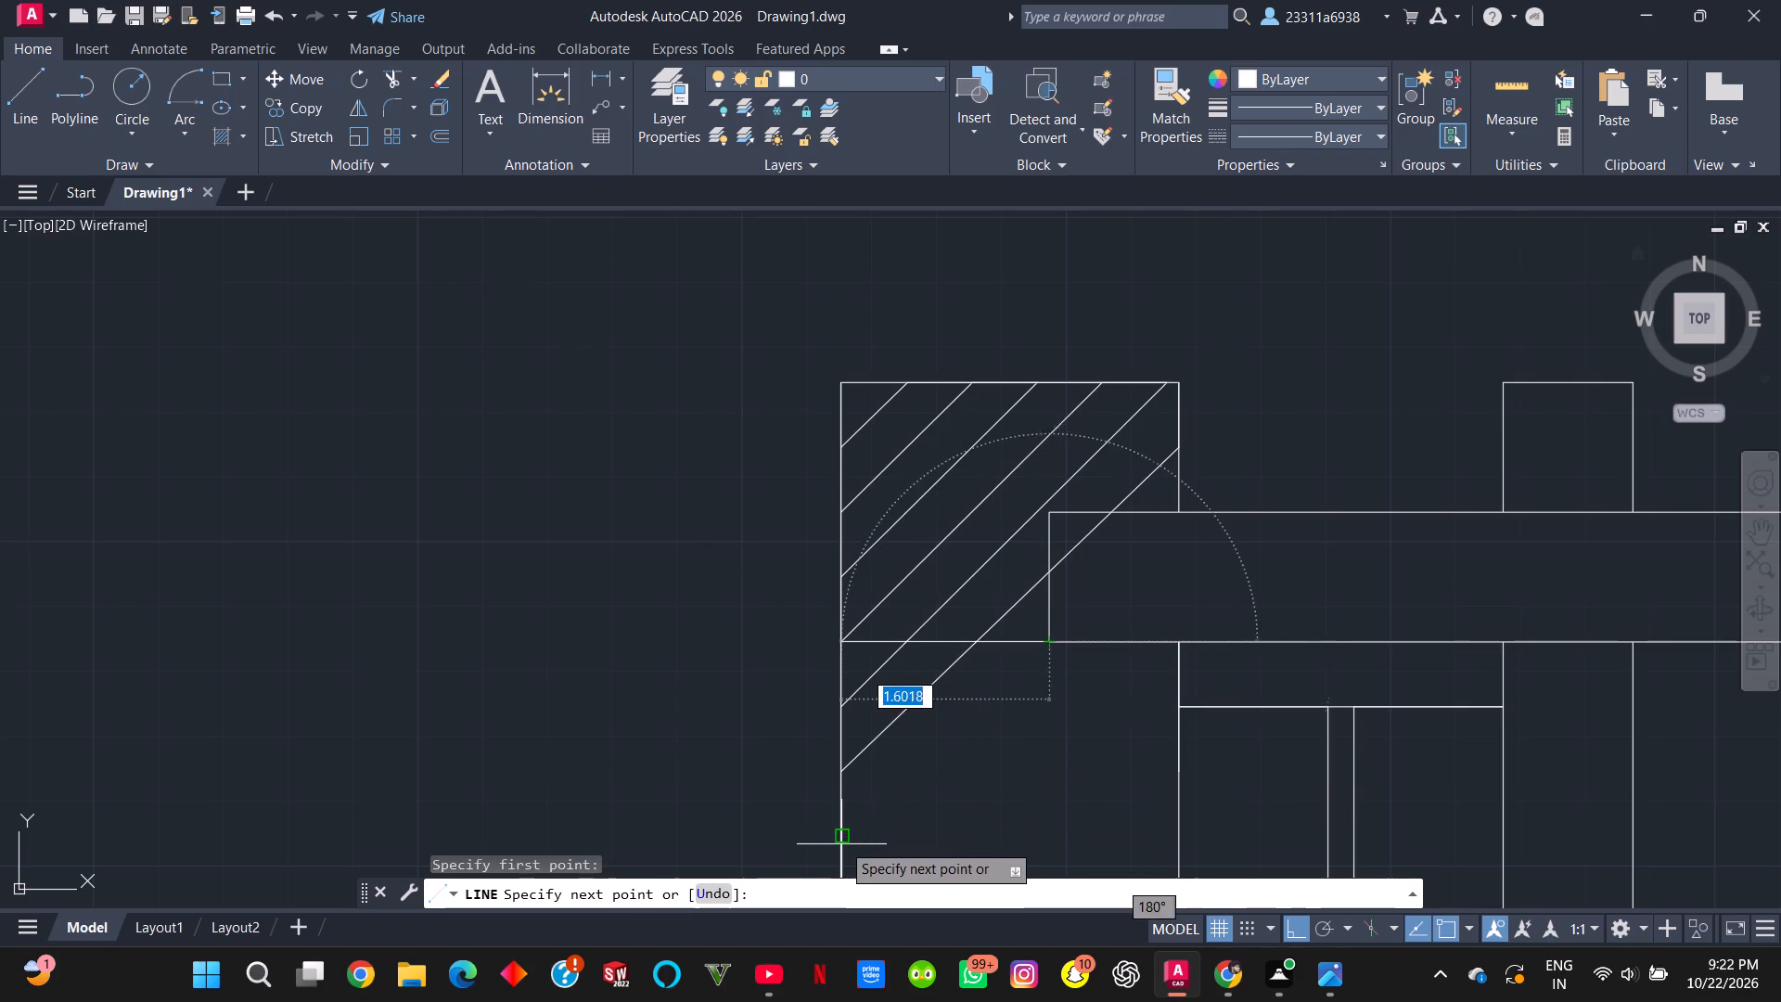
pyautogui.click(839, 836)
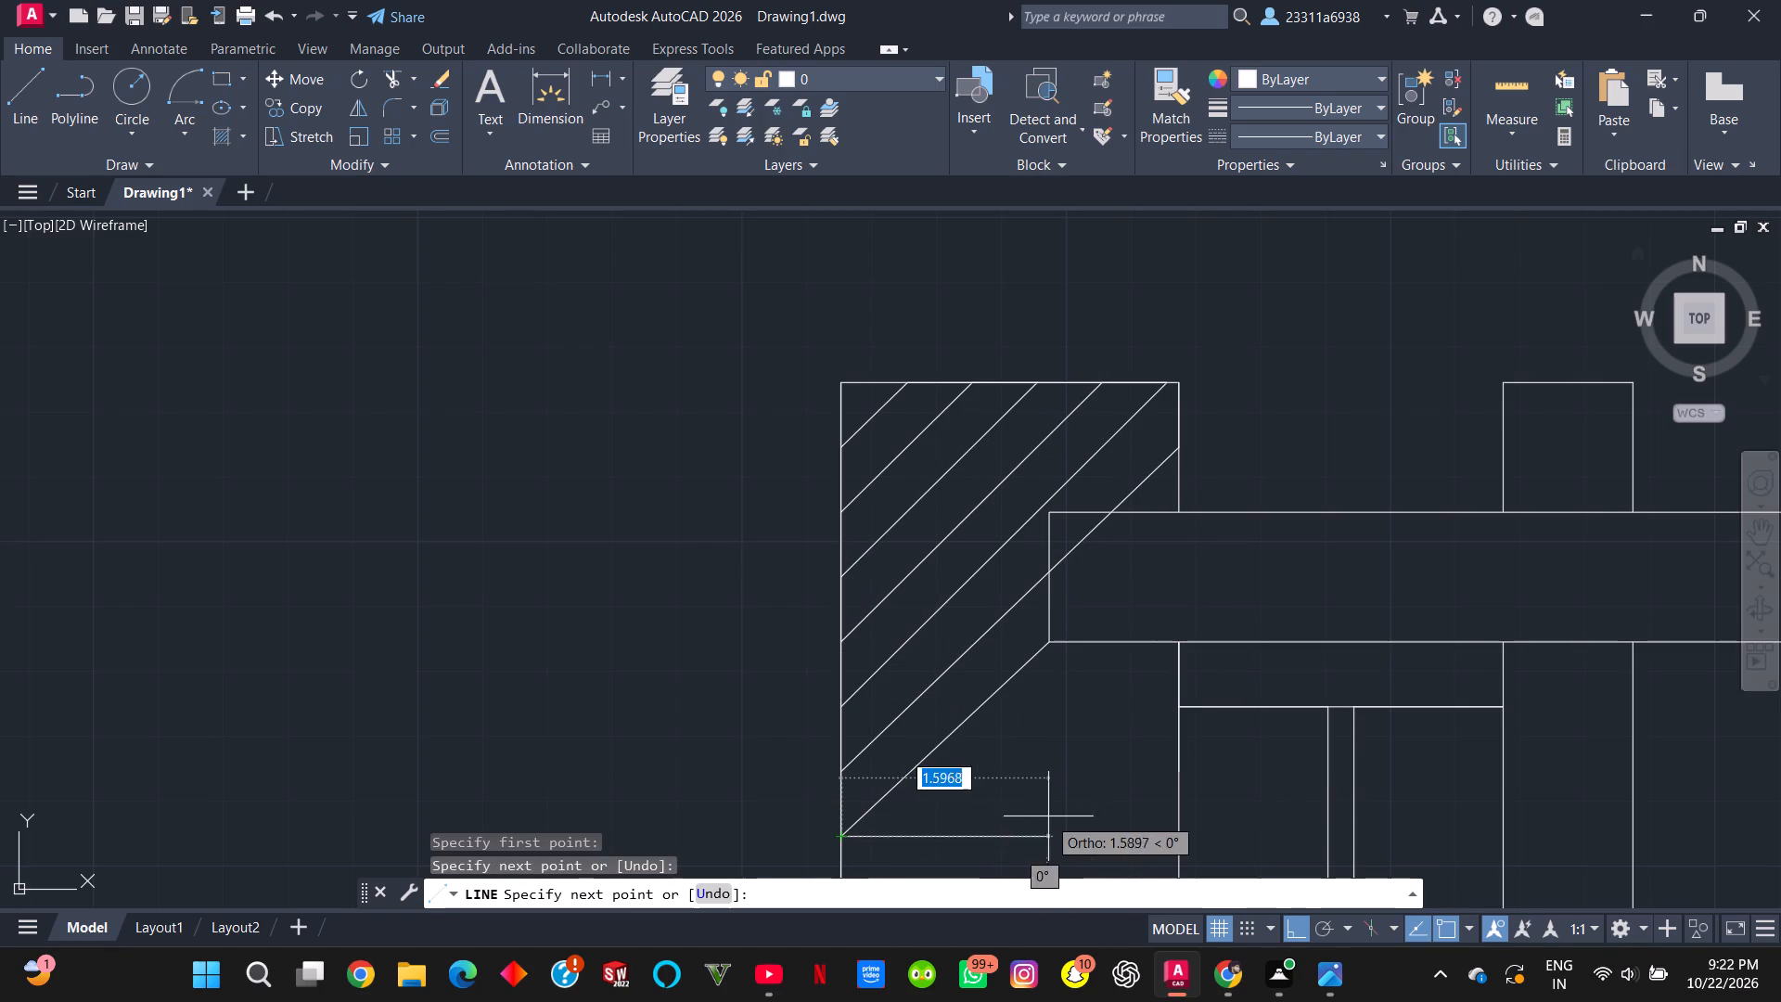
pyautogui.press('Escape')
# Draw a 0.5 line along the bar's bottom edge from its lower-left corner, continuing as a diagonal hatch line to the block's left edge.
pyautogui.scroll(-1, 1049, 743)
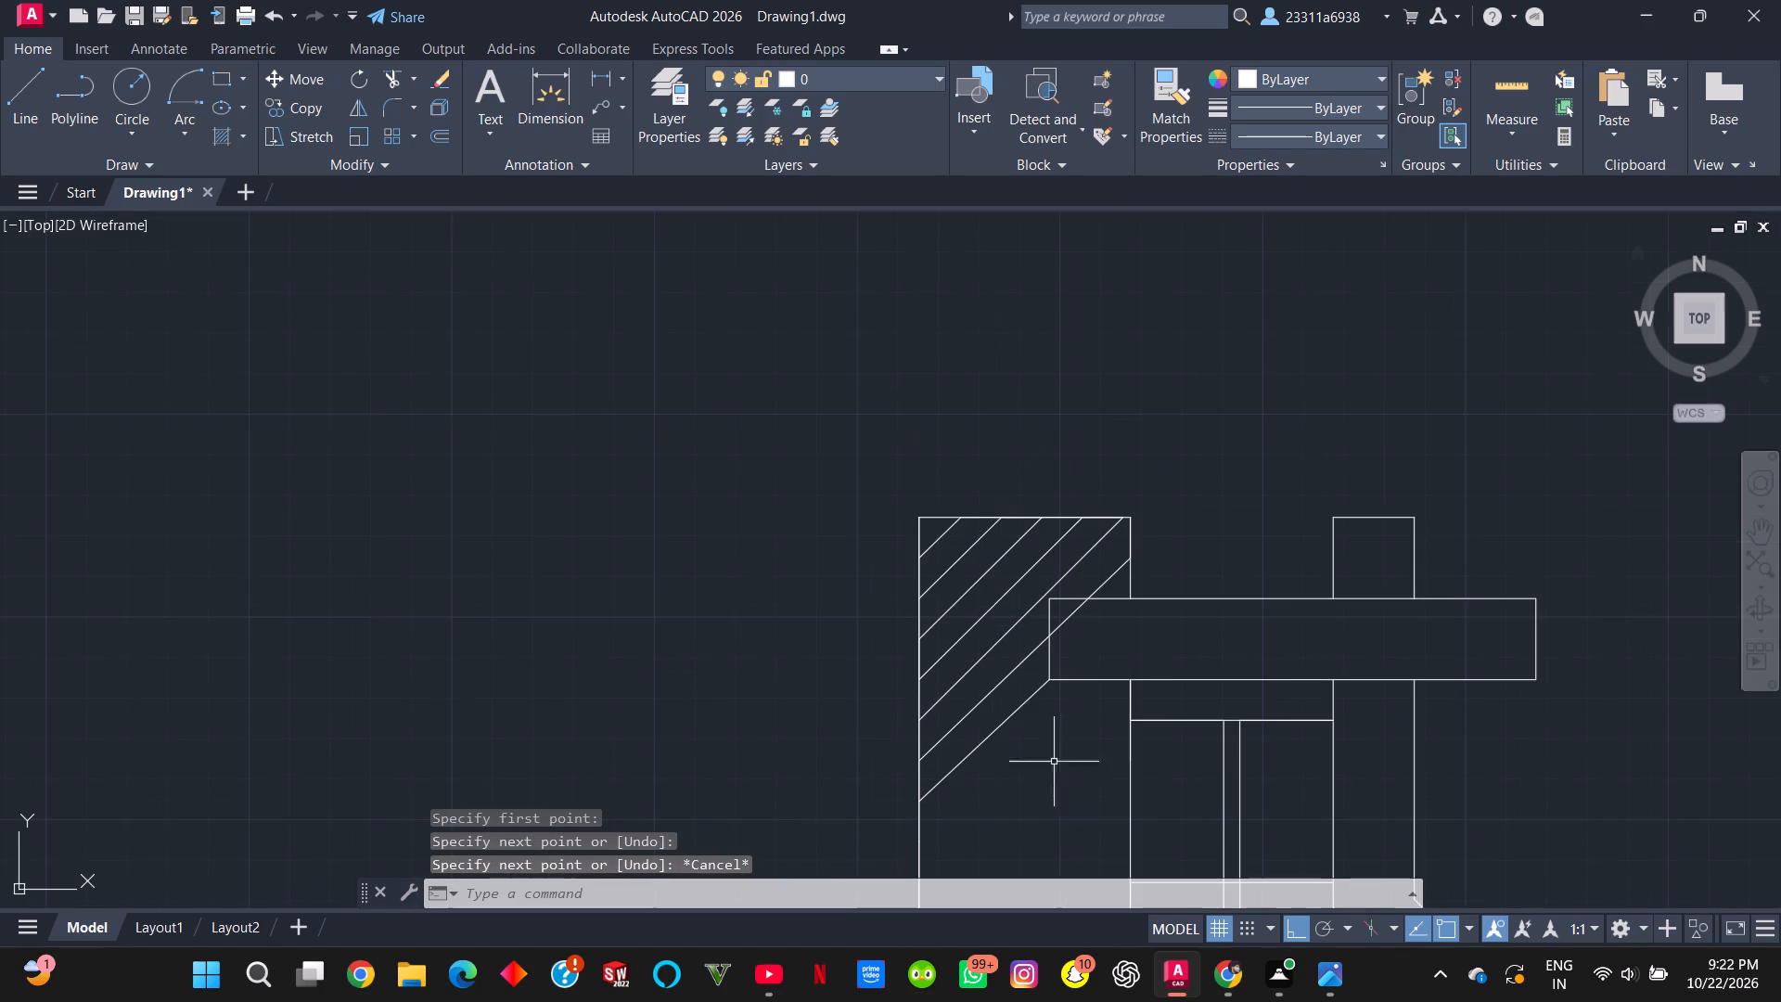
pyautogui.moveTo(1058, 775); pyautogui.dragTo(1069, 646, button='middle')
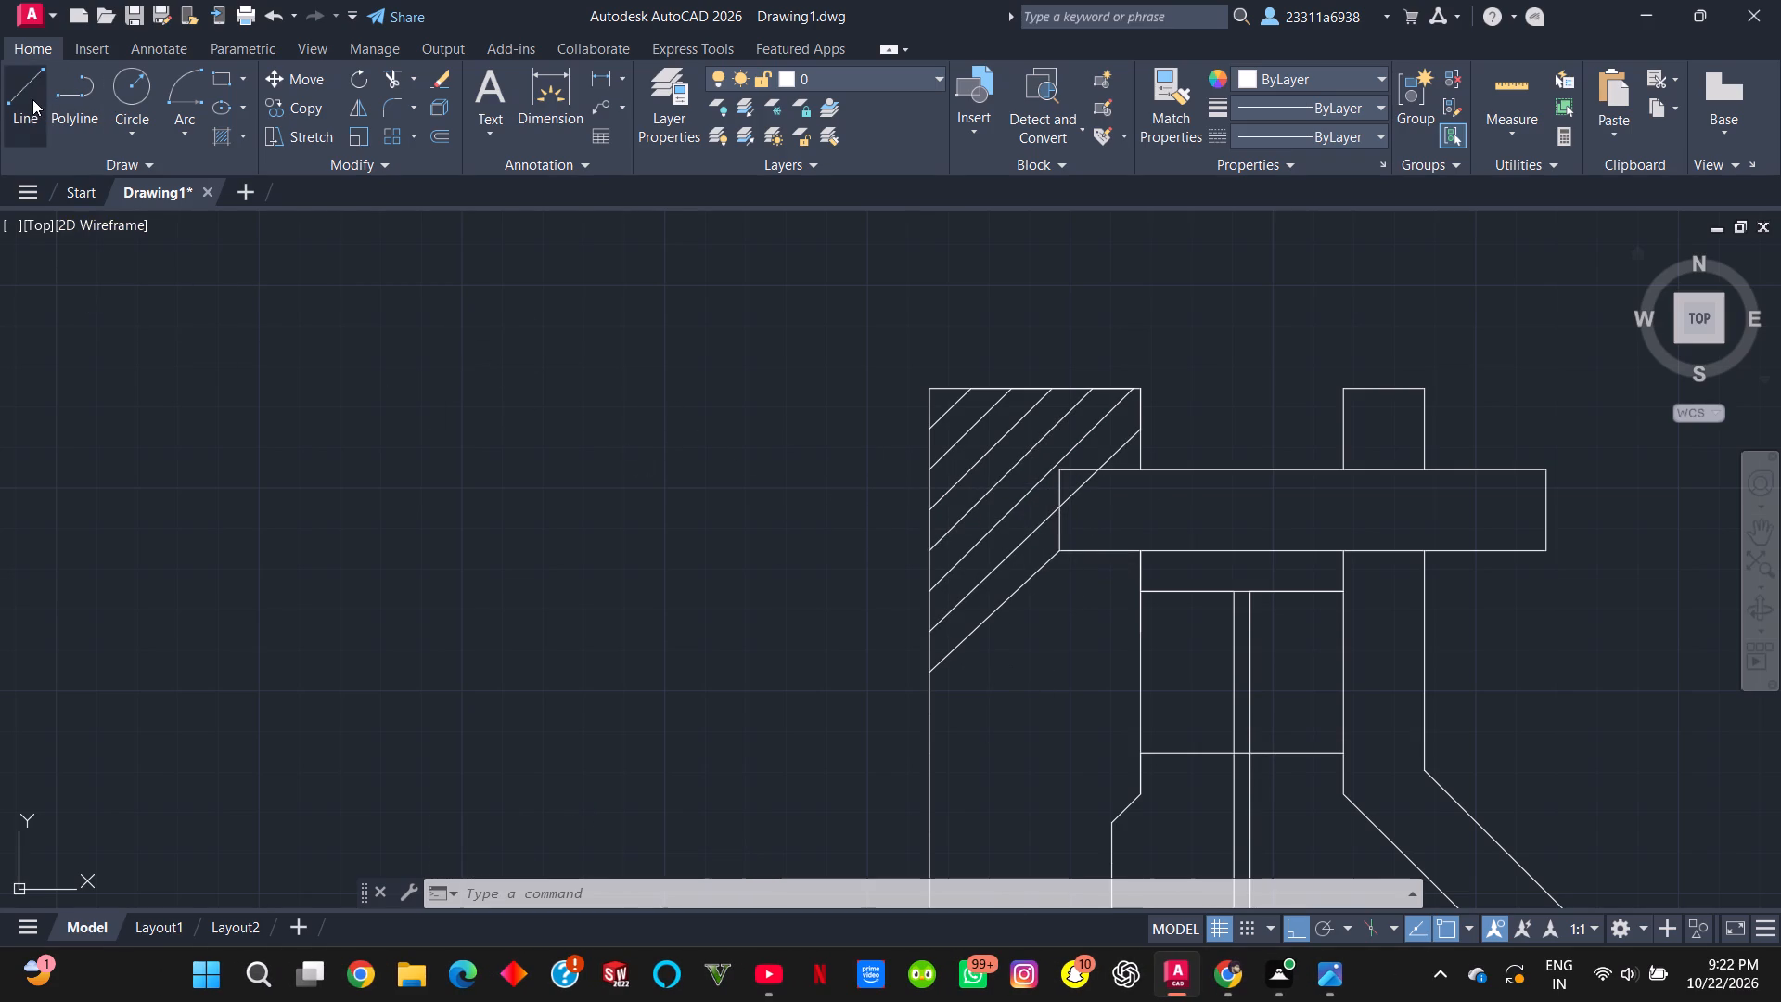
pyautogui.click(32, 99)
pyautogui.click(1066, 550)
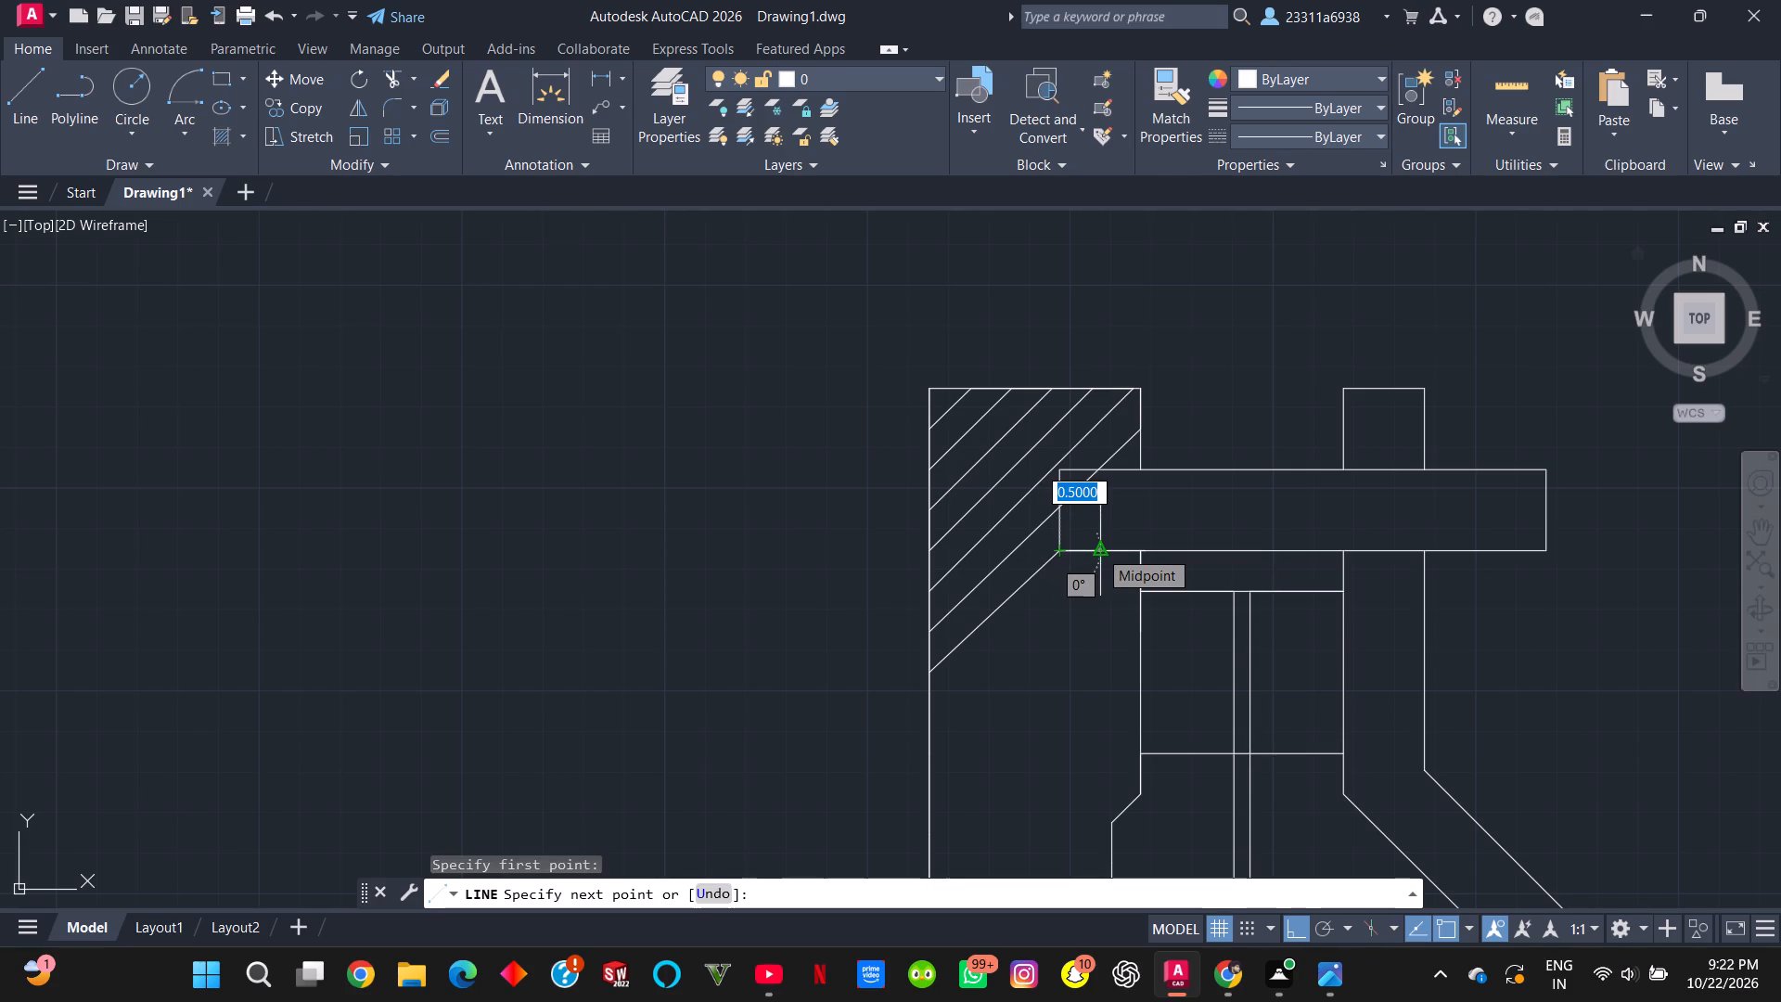
pyautogui.click(1098, 549)
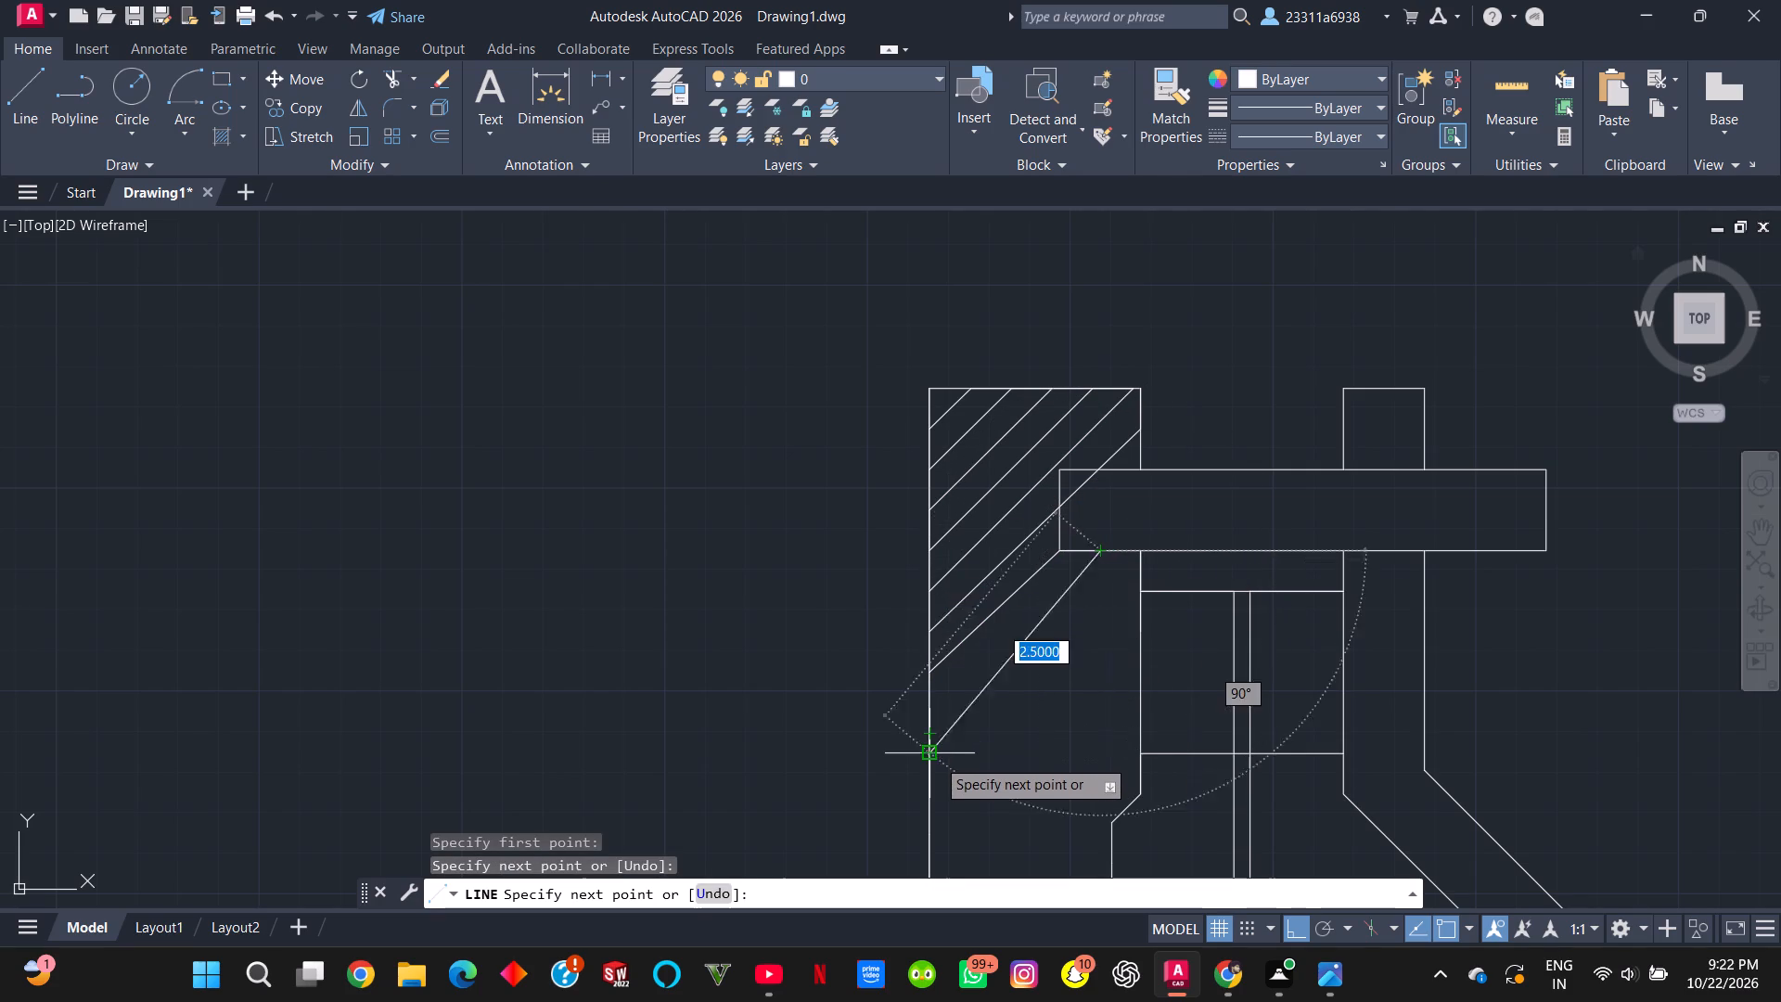
pyautogui.scroll(2, 934, 729)
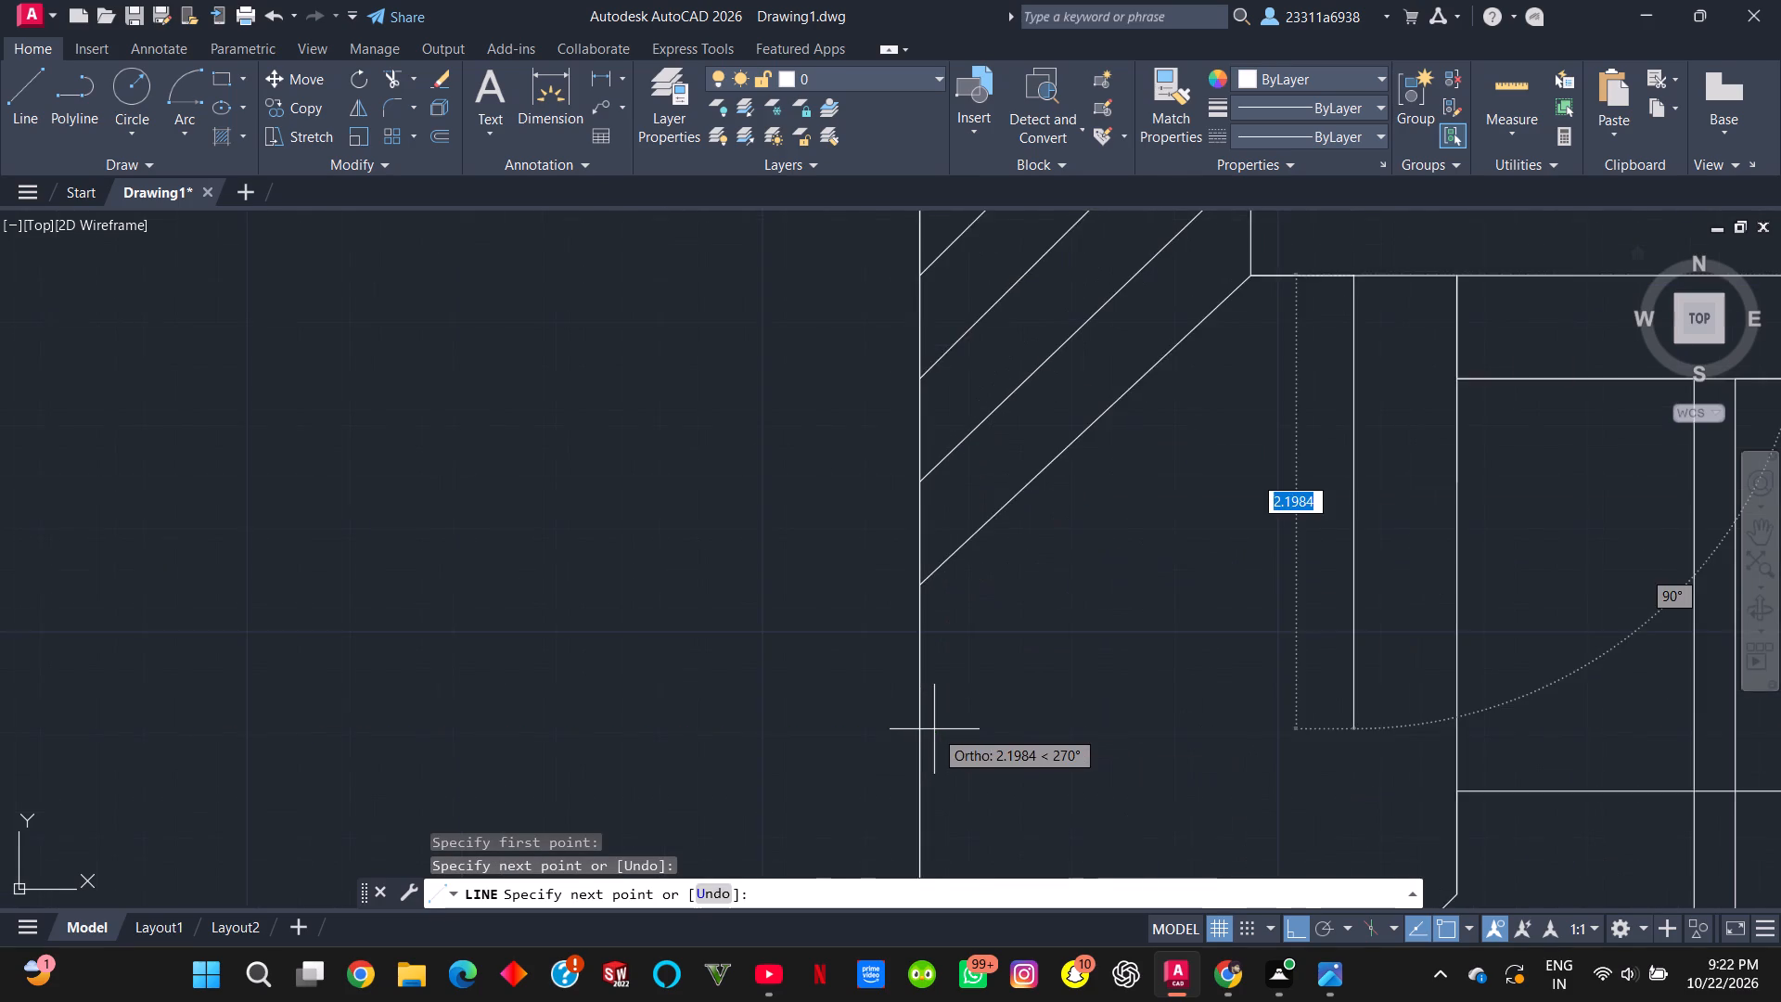
pyautogui.scroll(1, 934, 729)
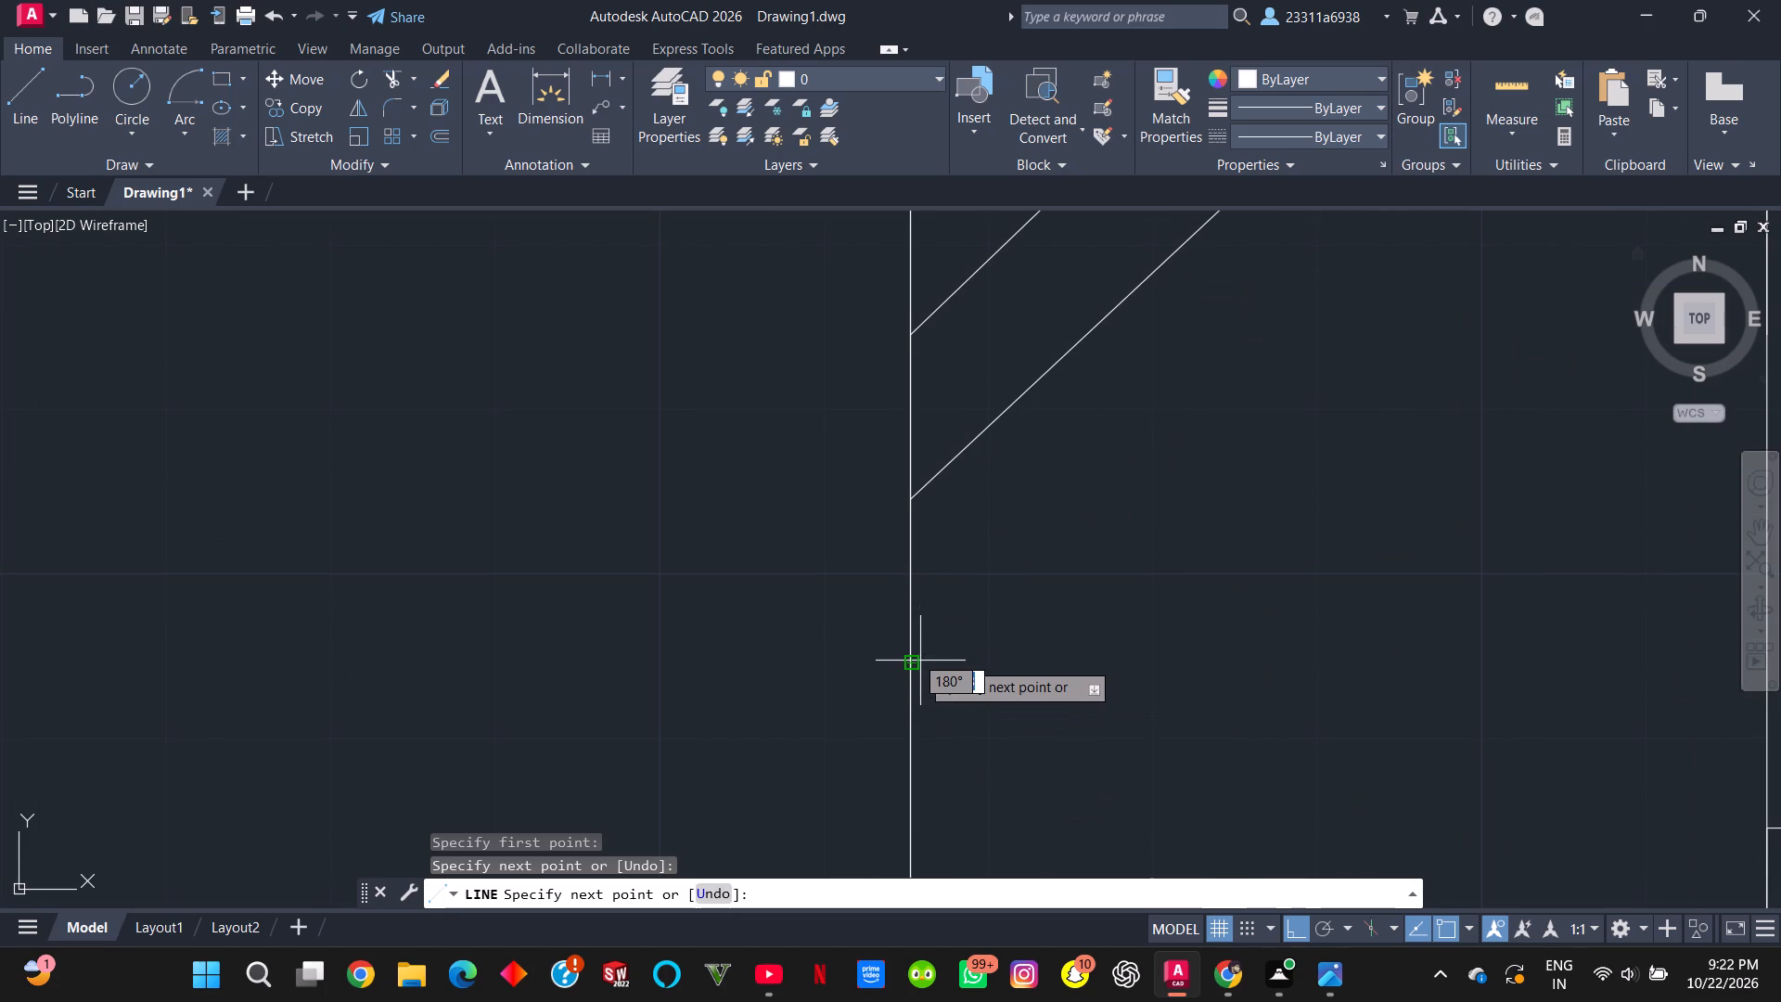
pyautogui.click(920, 661)
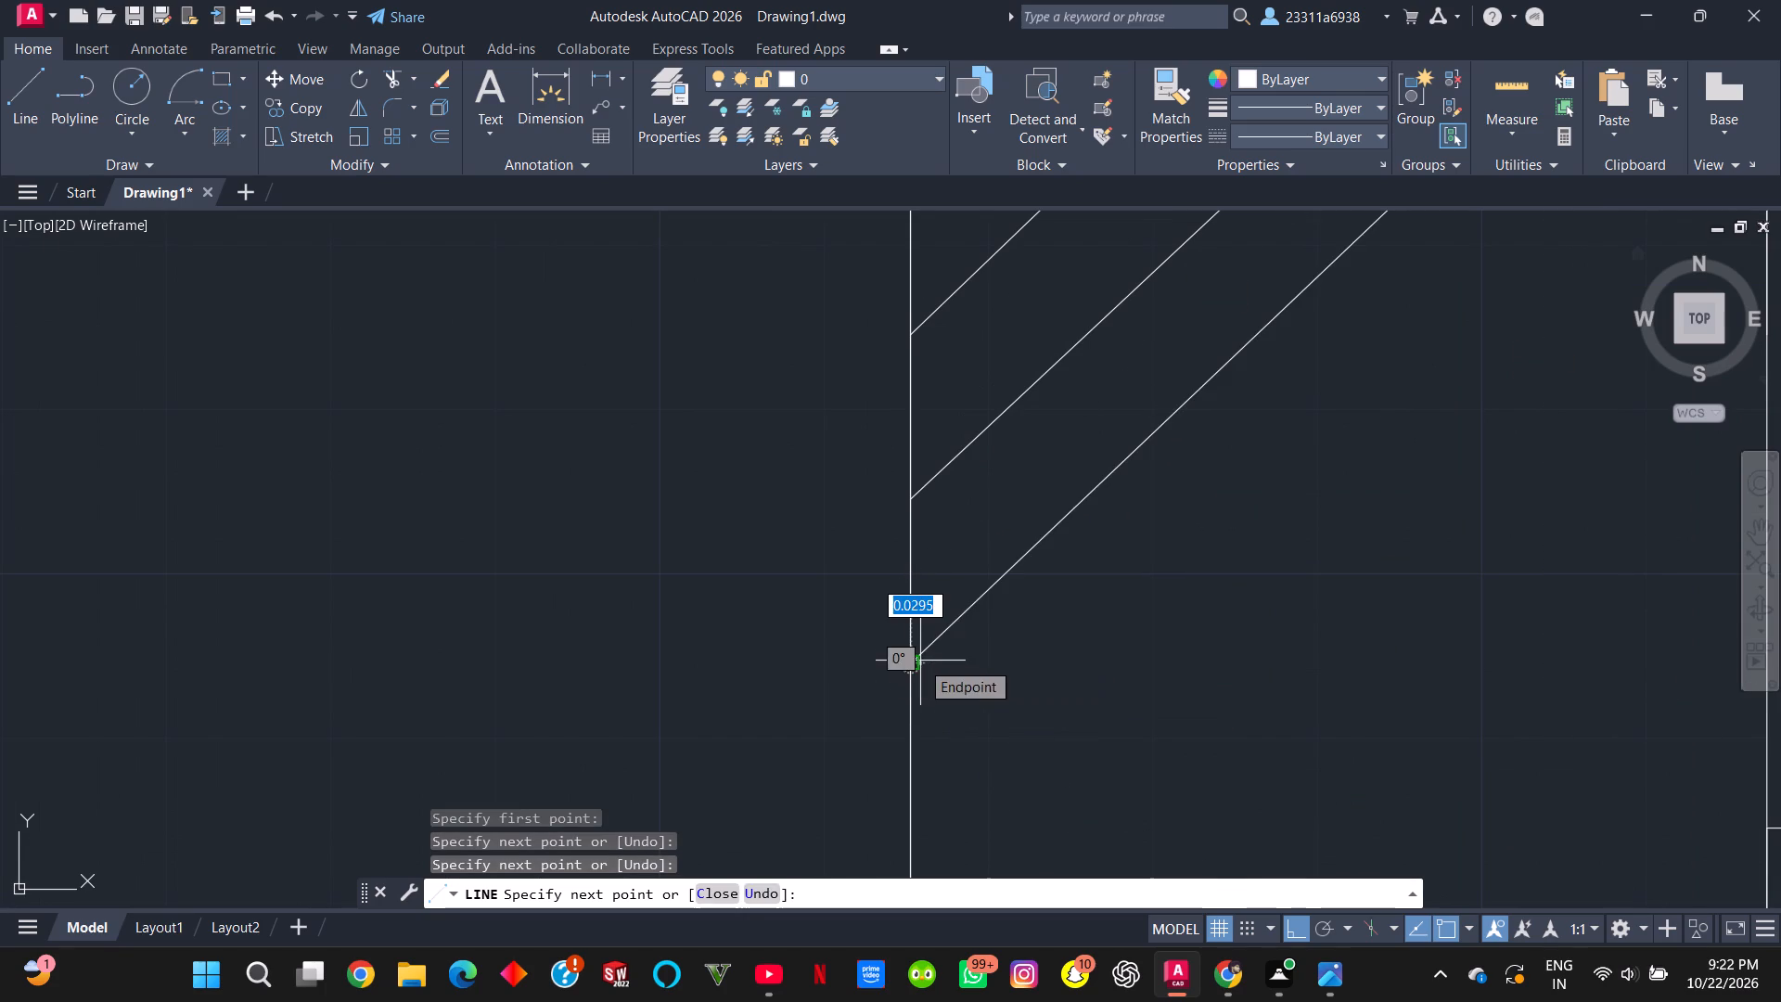
pyautogui.press('Escape')
# Draw two parallel hatch lines below the bar in one chain, linked by a 0.5 segment down the block's right edge from the bar's underside.
pyautogui.scroll(-2, 1224, 585)
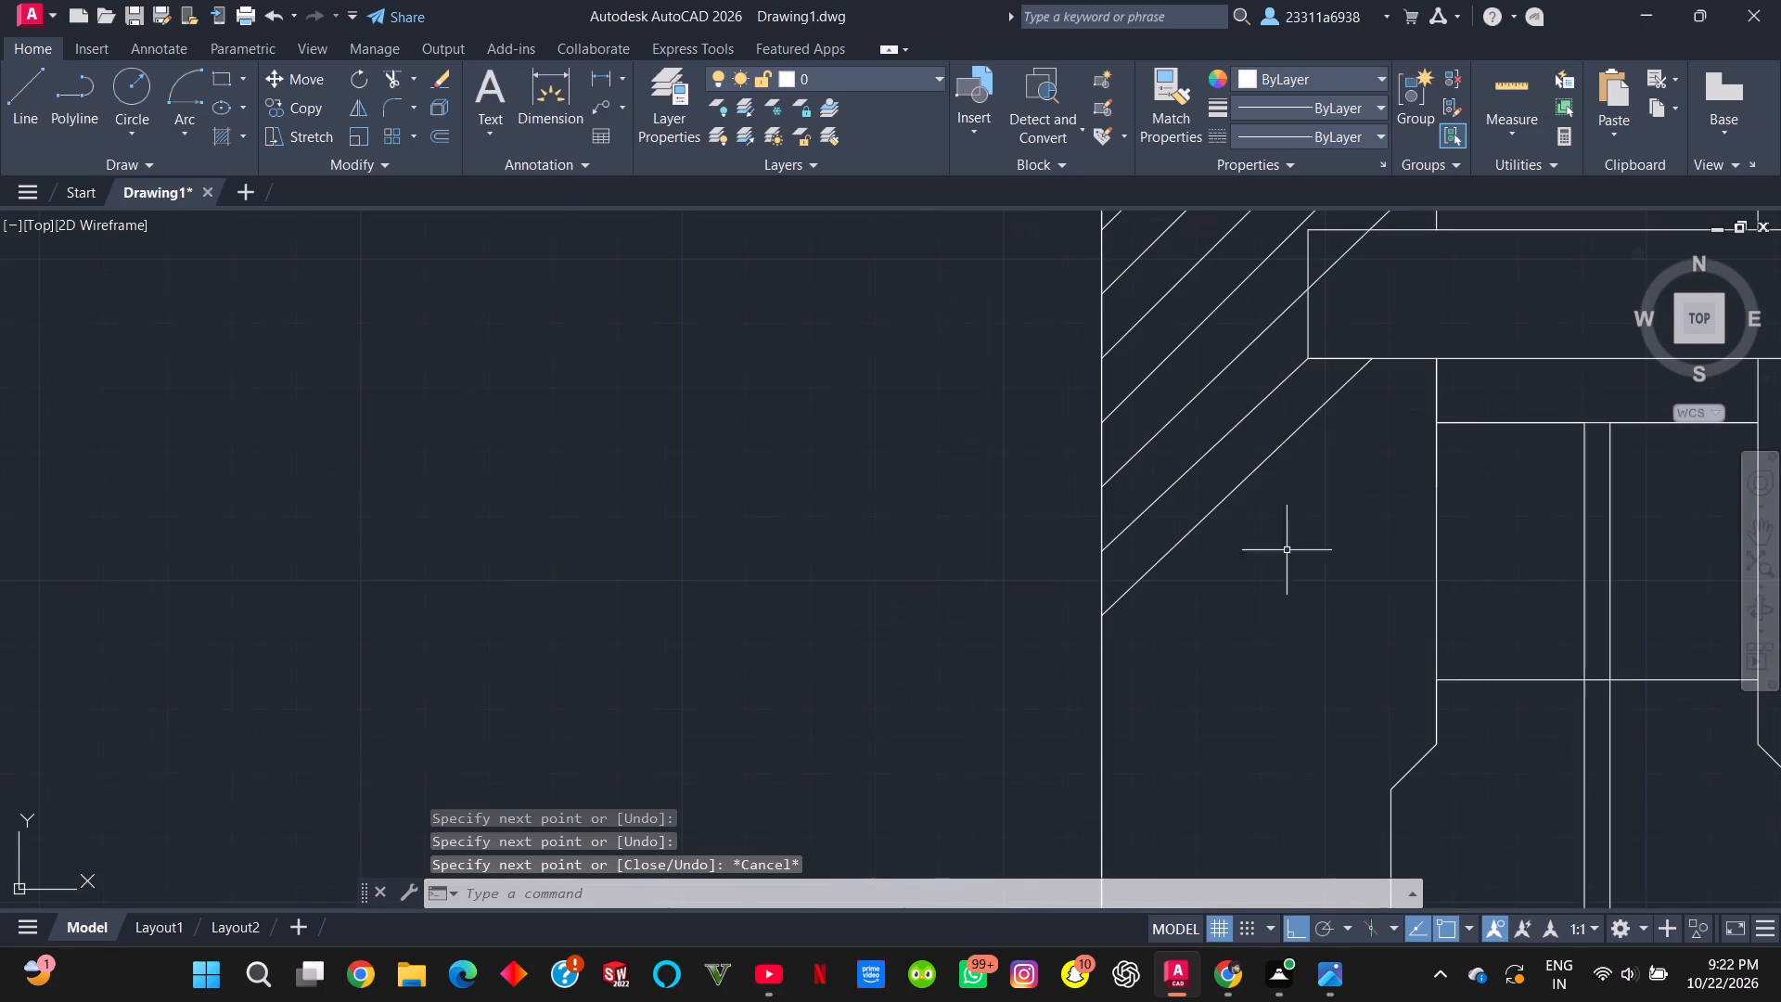
pyautogui.click(13, 105)
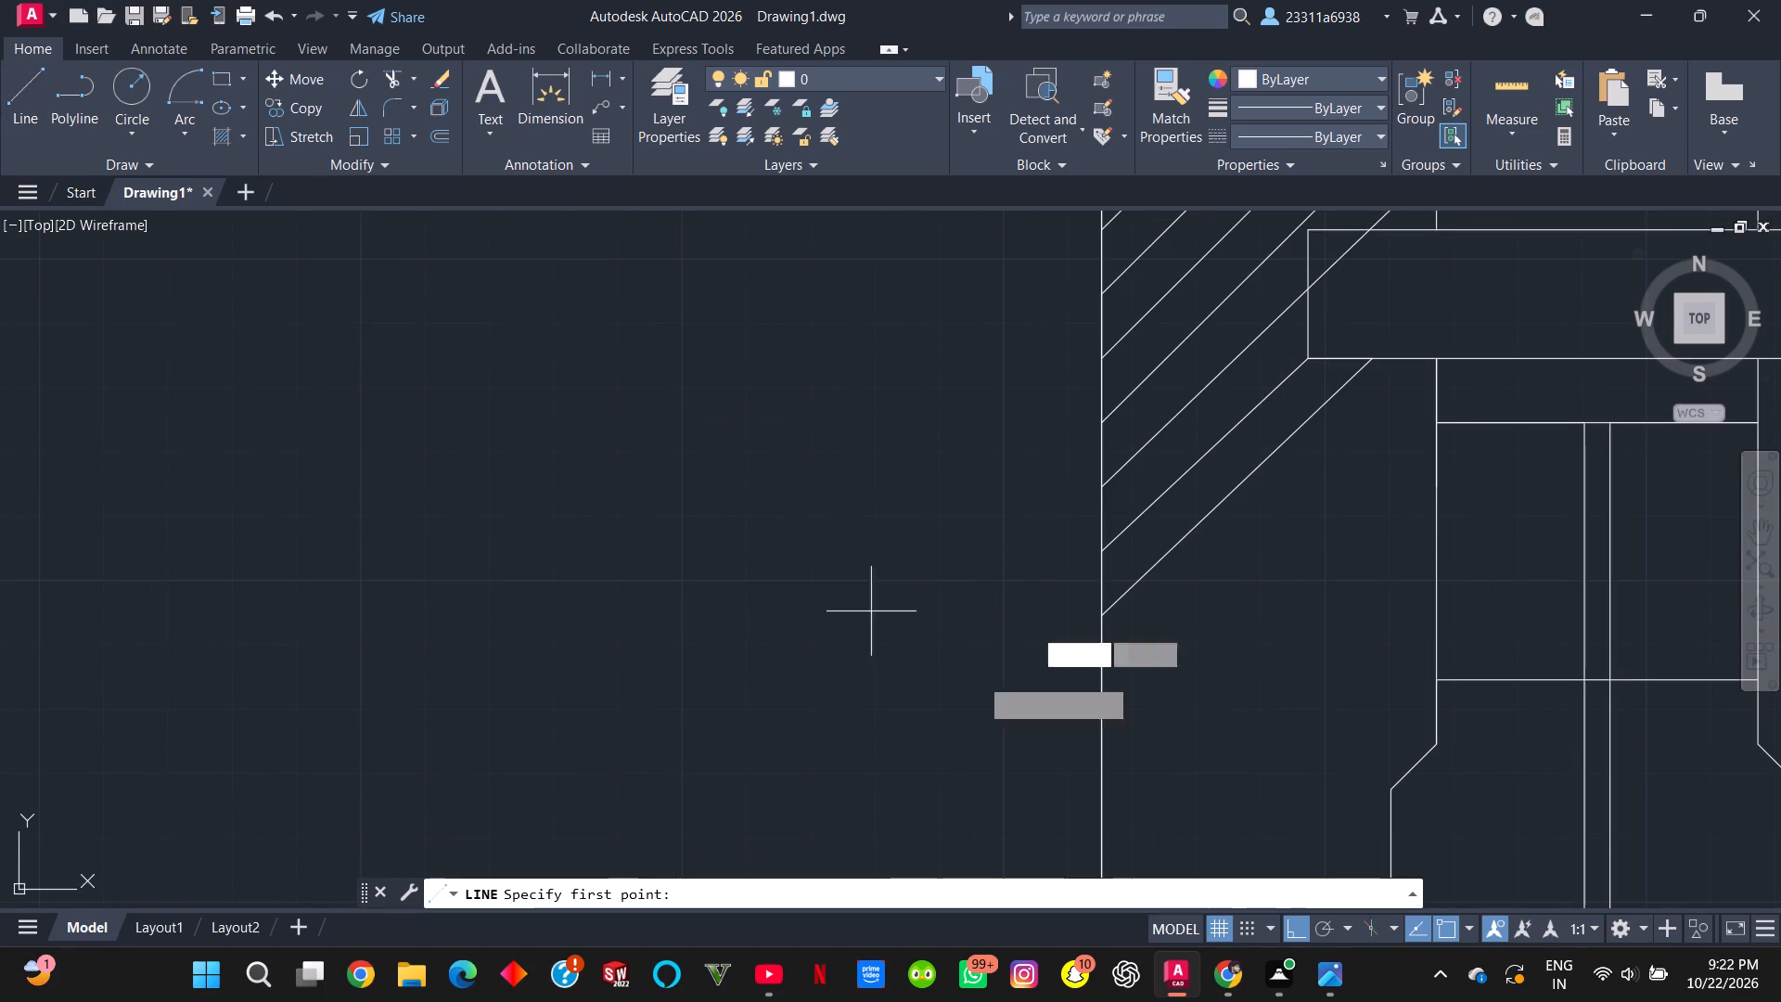
pyautogui.click(1101, 686)
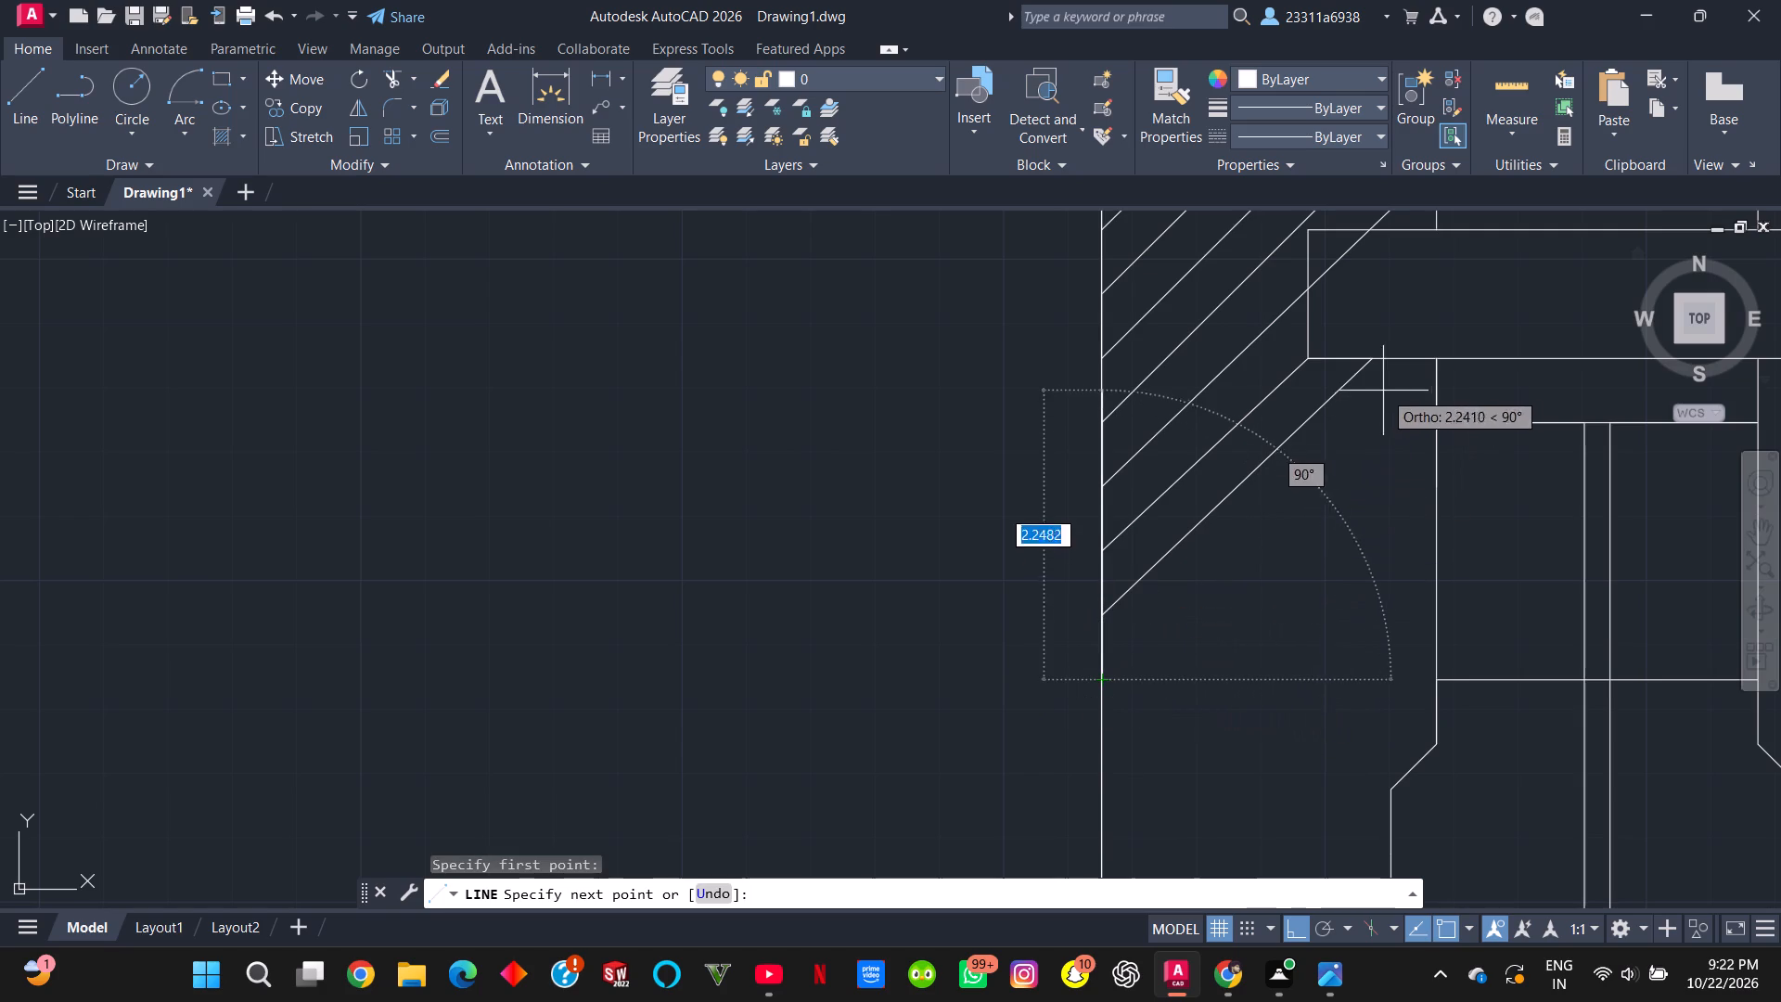
pyautogui.click(1438, 361)
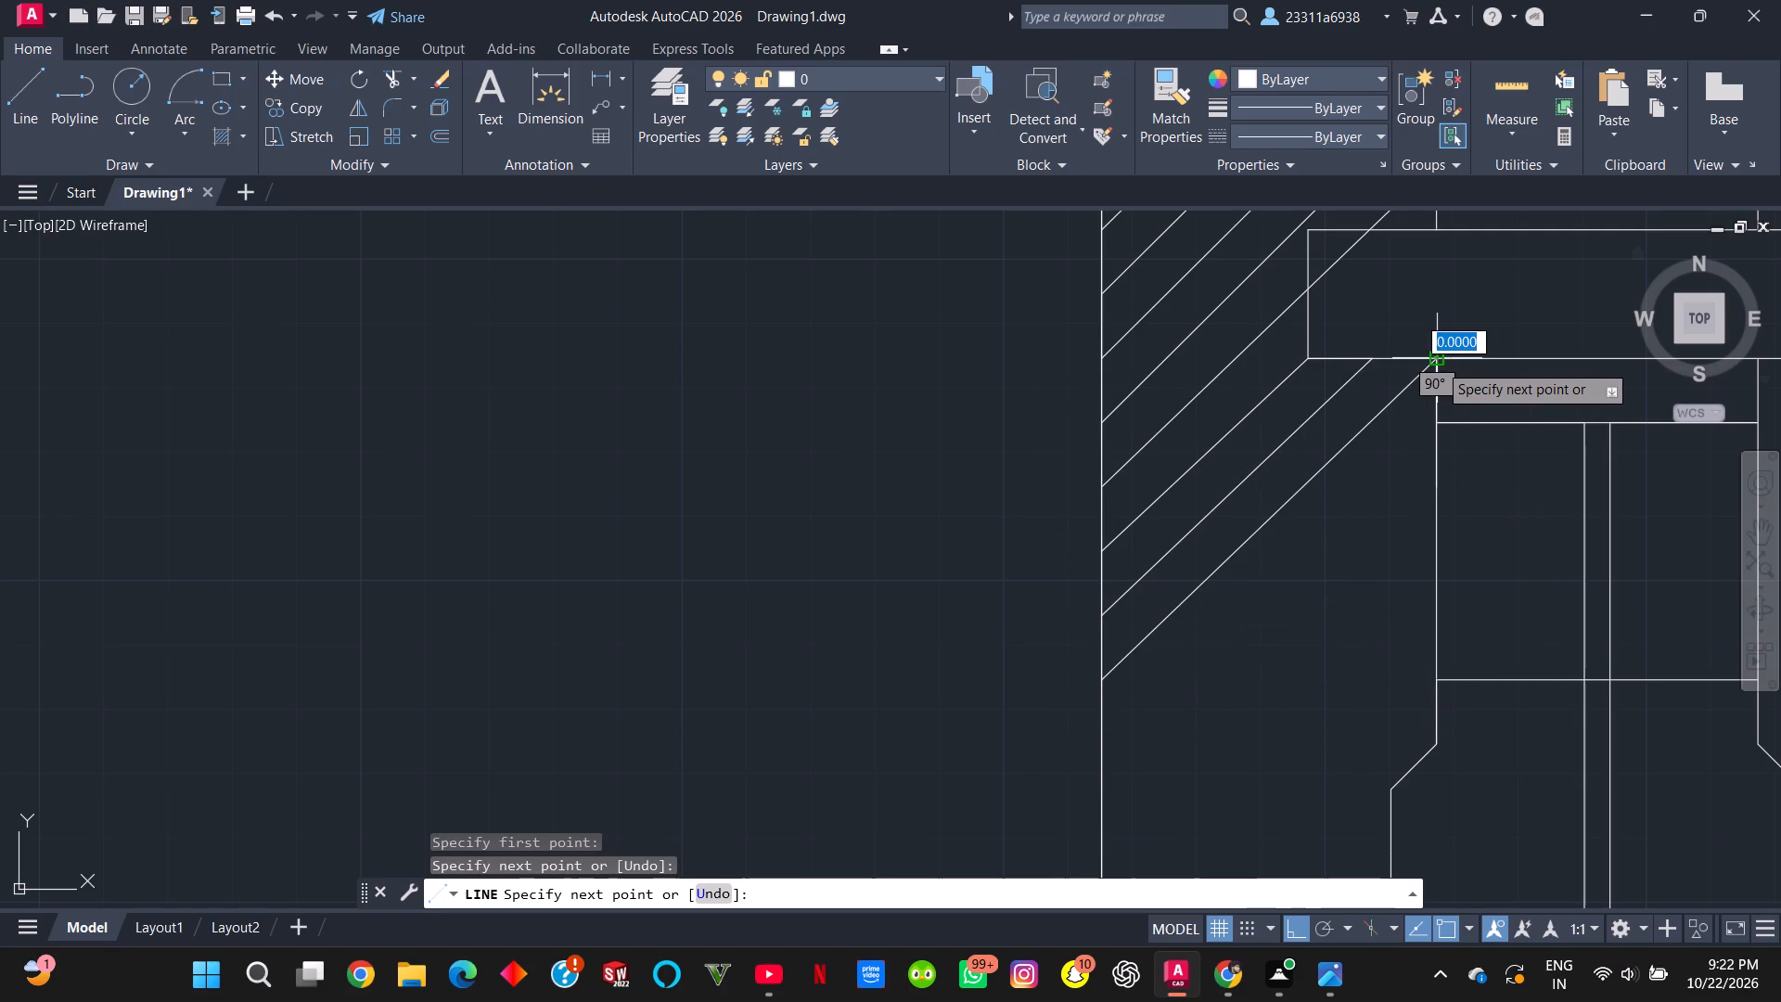
pyautogui.click(1430, 424)
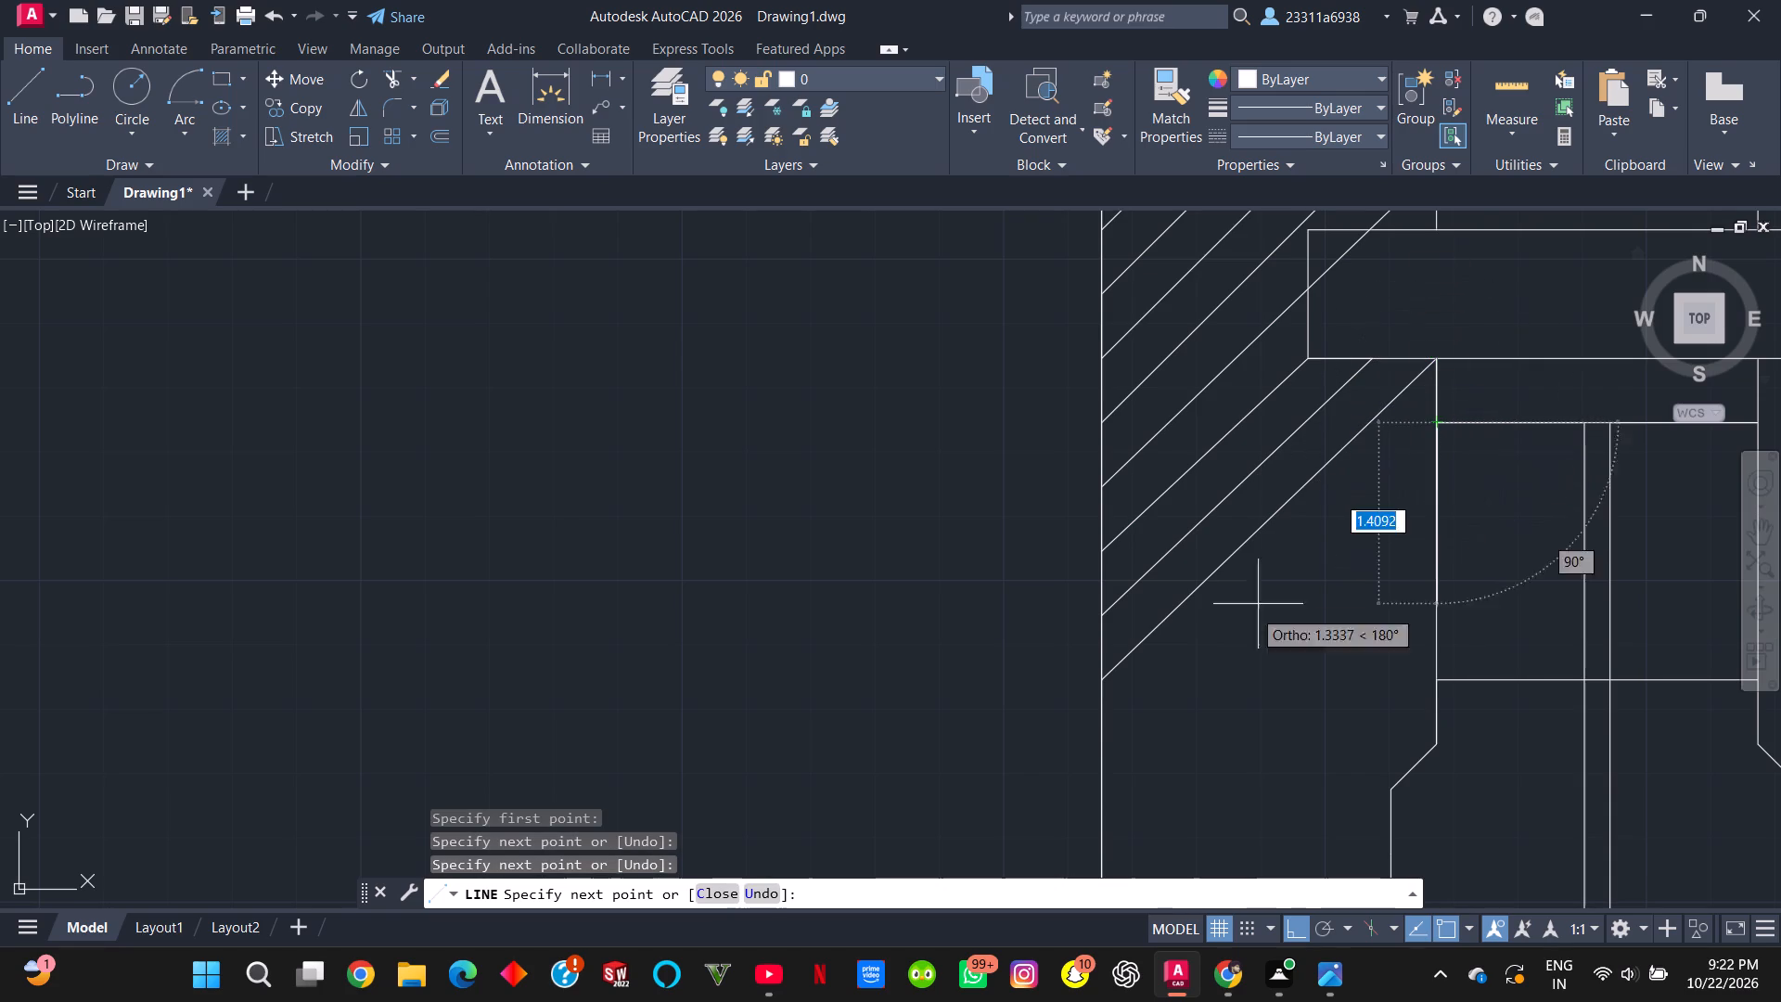
pyautogui.click(1108, 744)
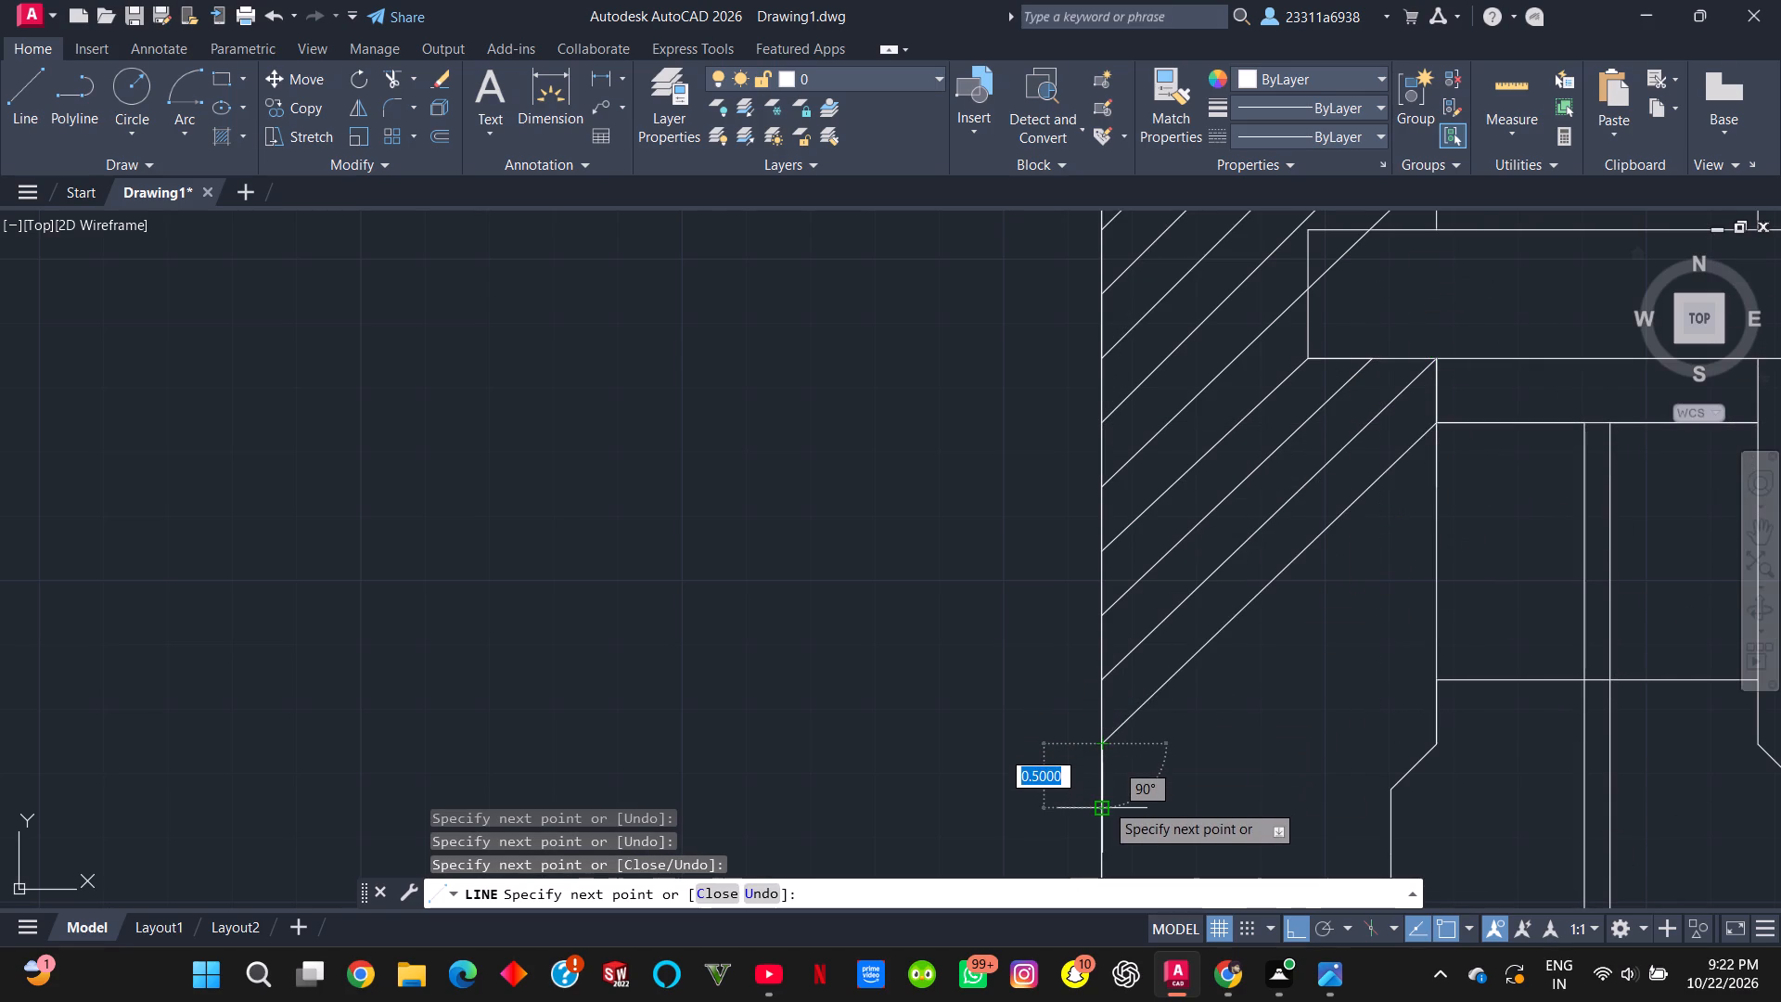
# Continue the chain with two more parallel hatch lines across the block, linked by 0.5 segments down its left and right edges.
pyautogui.click(1105, 805)
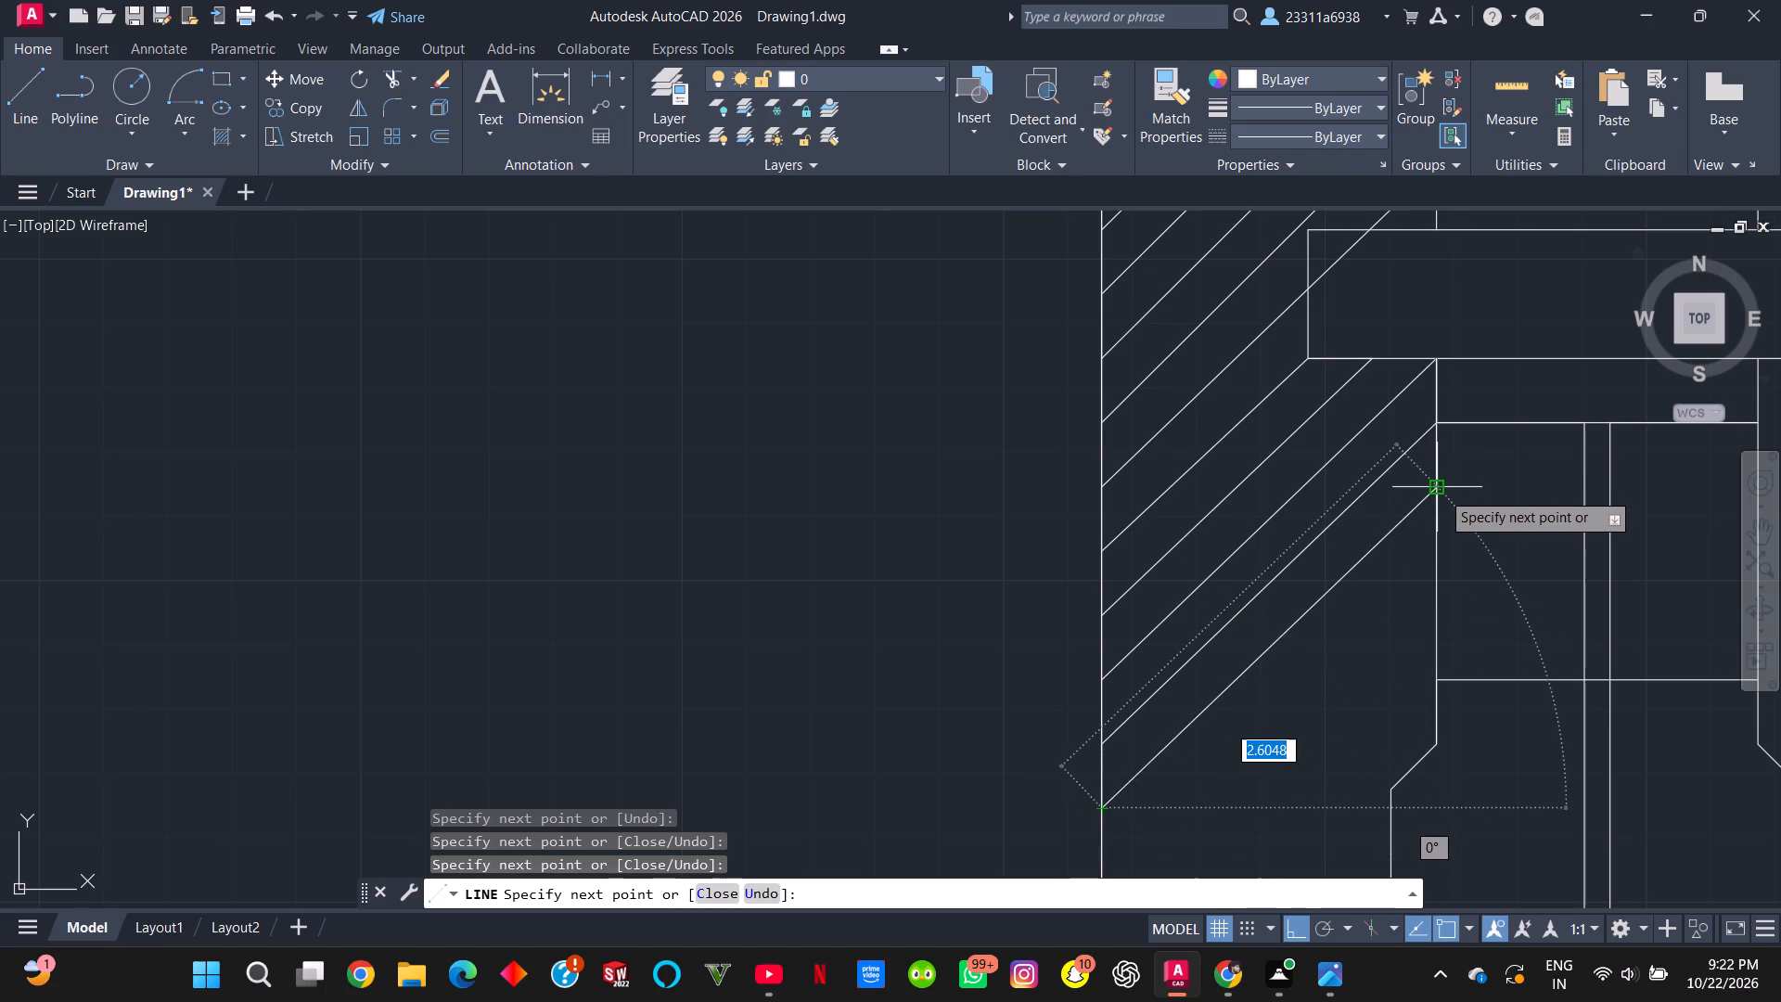
pyautogui.click(1441, 491)
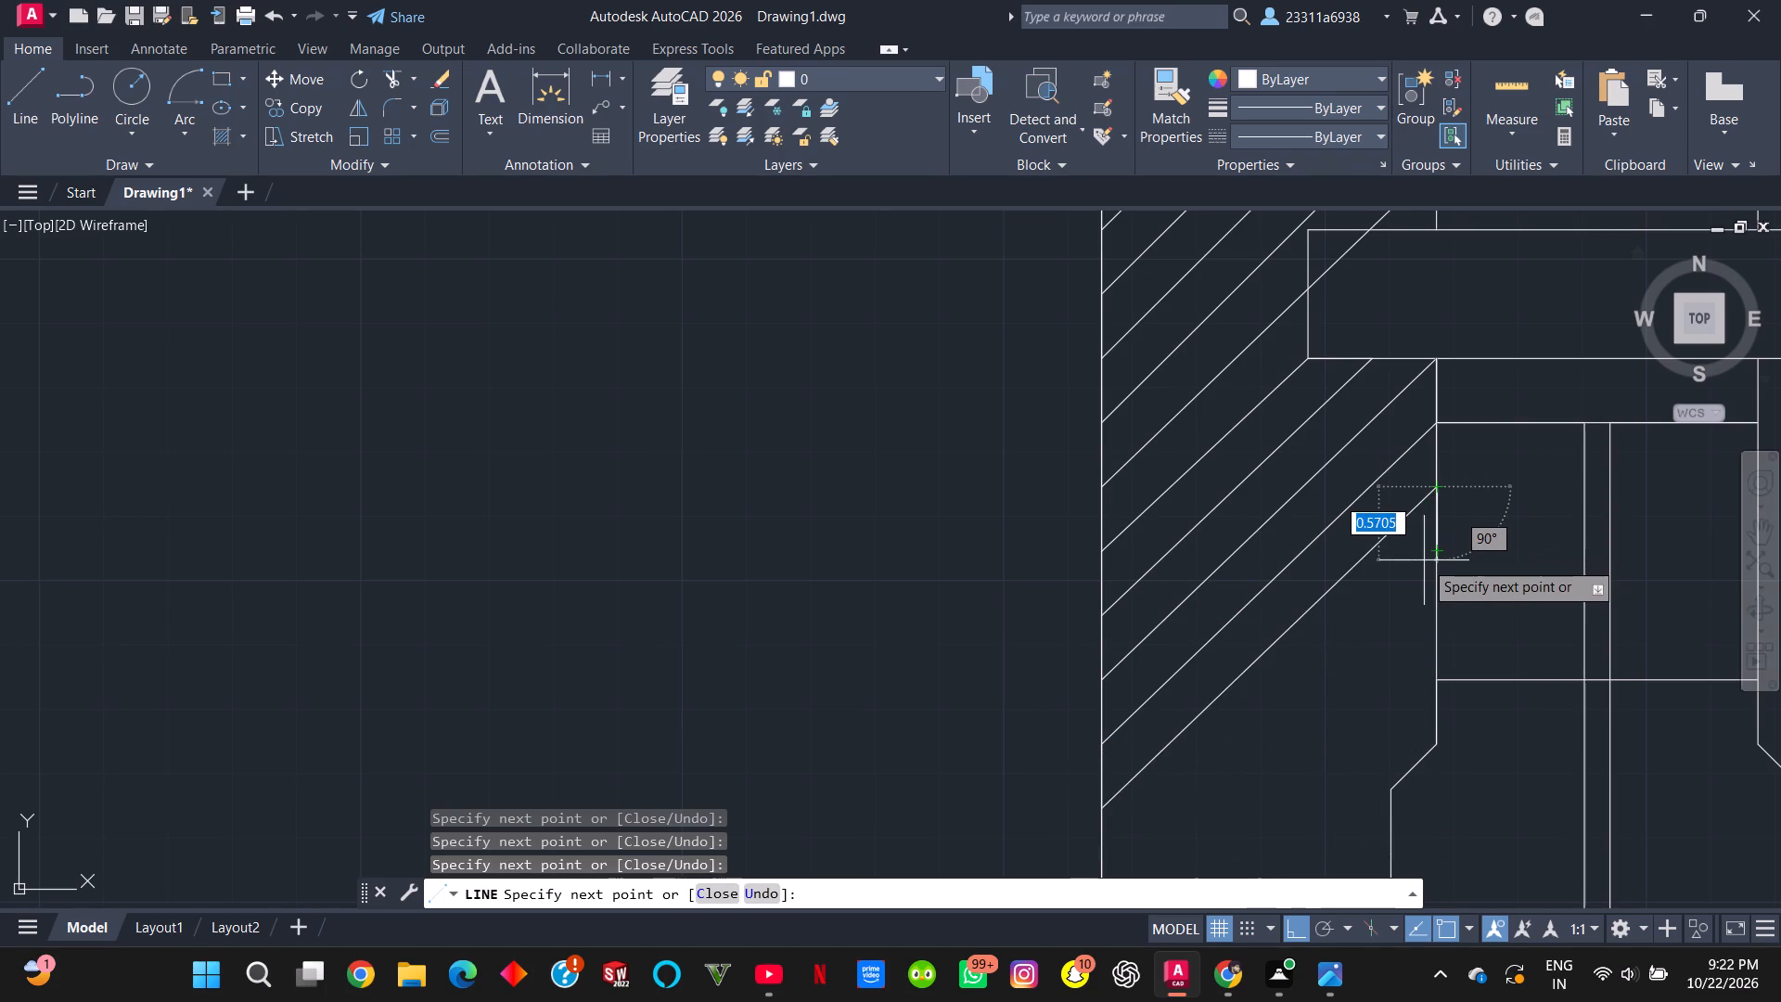
pyautogui.write('0.')
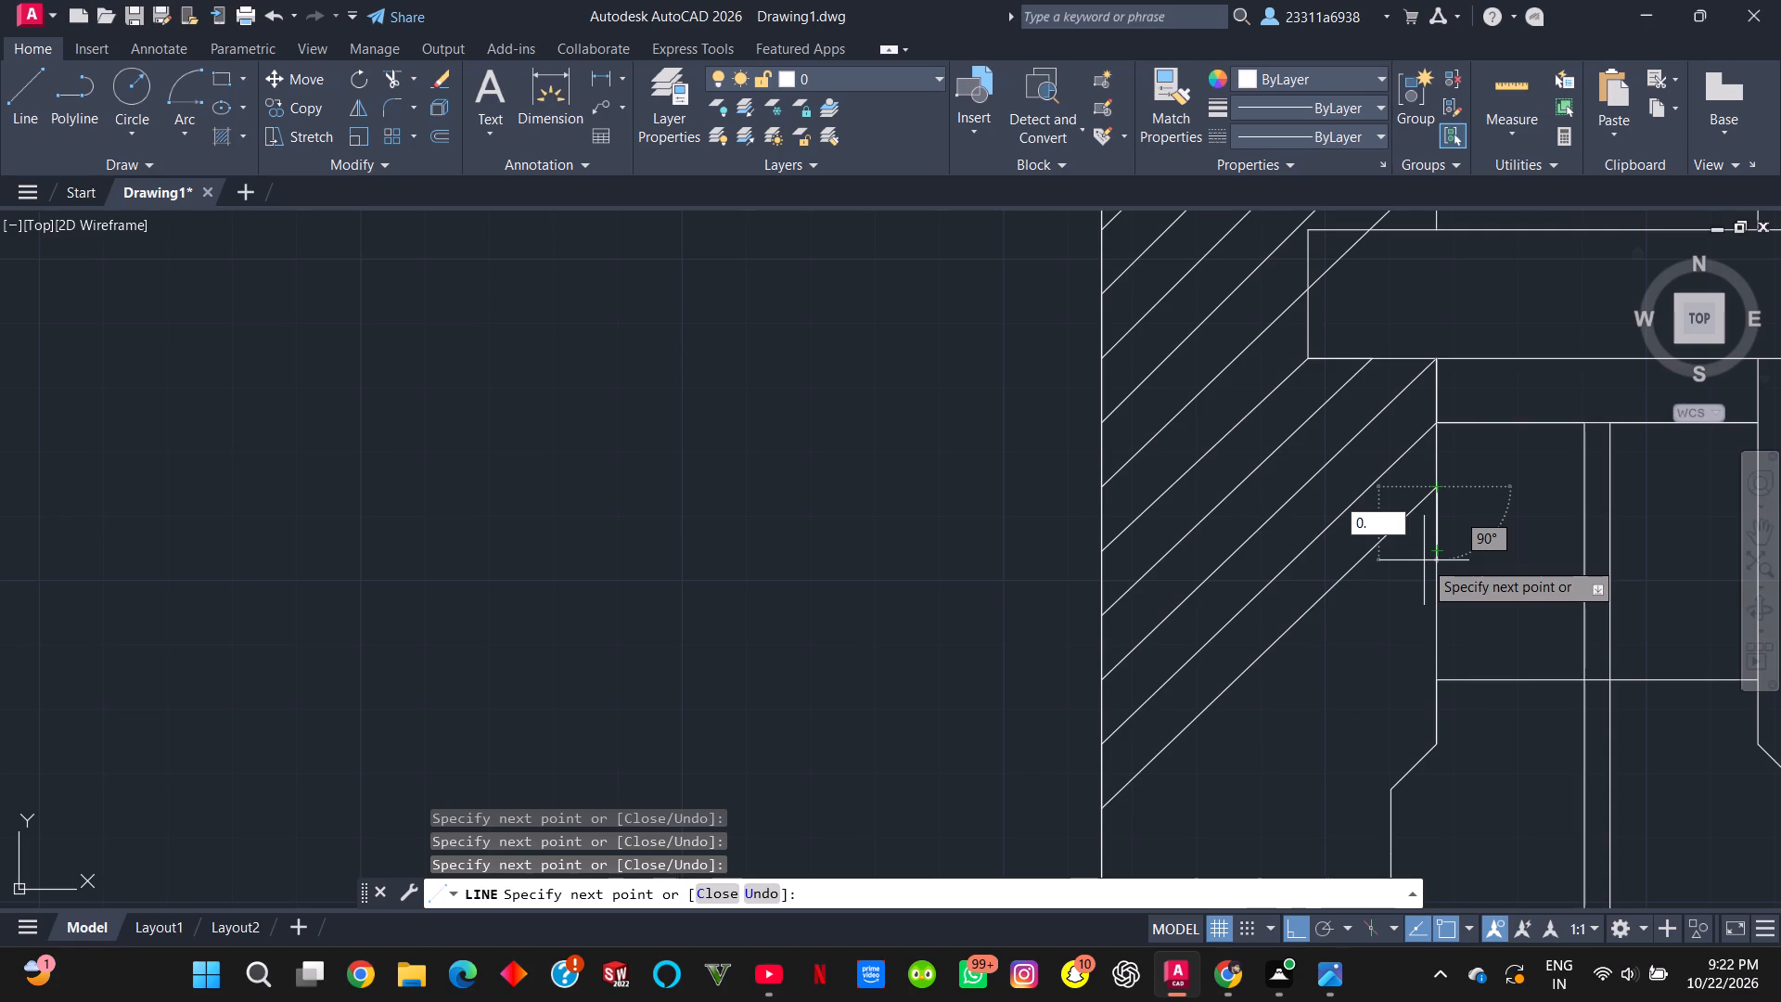
pyautogui.press('5')
pyautogui.press('Return')
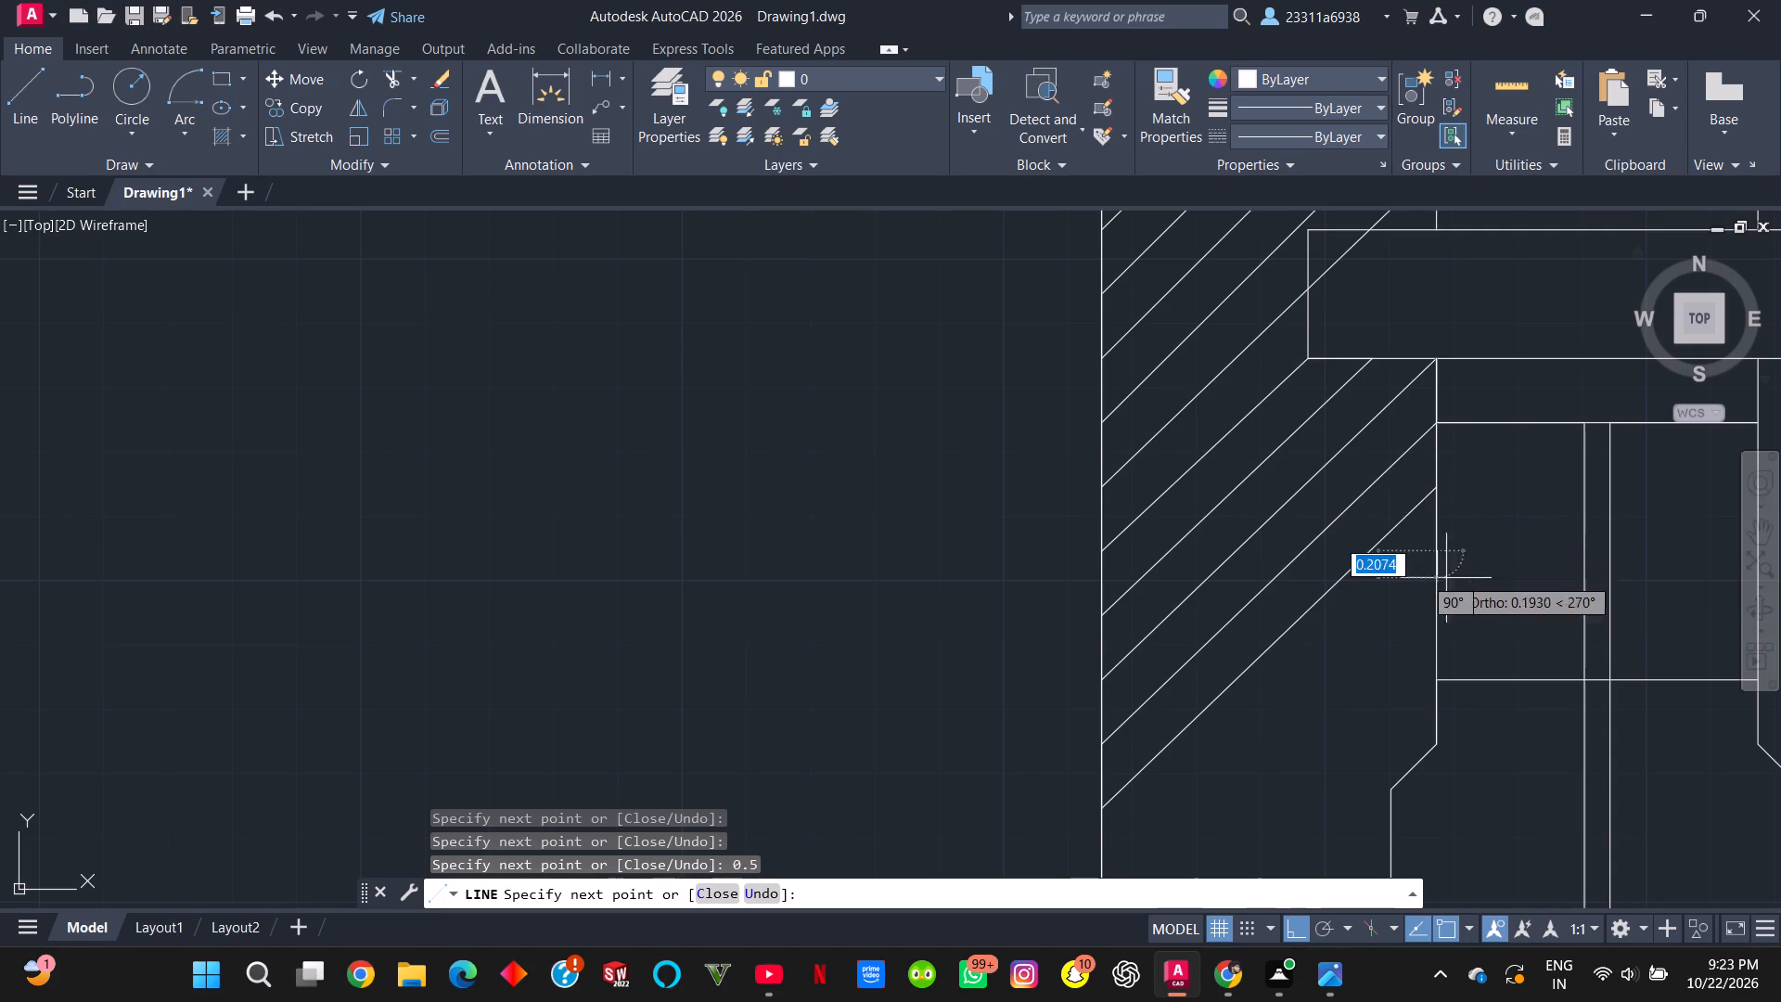
pyautogui.moveTo(1164, 834); pyautogui.dragTo(1183, 626, button='middle')
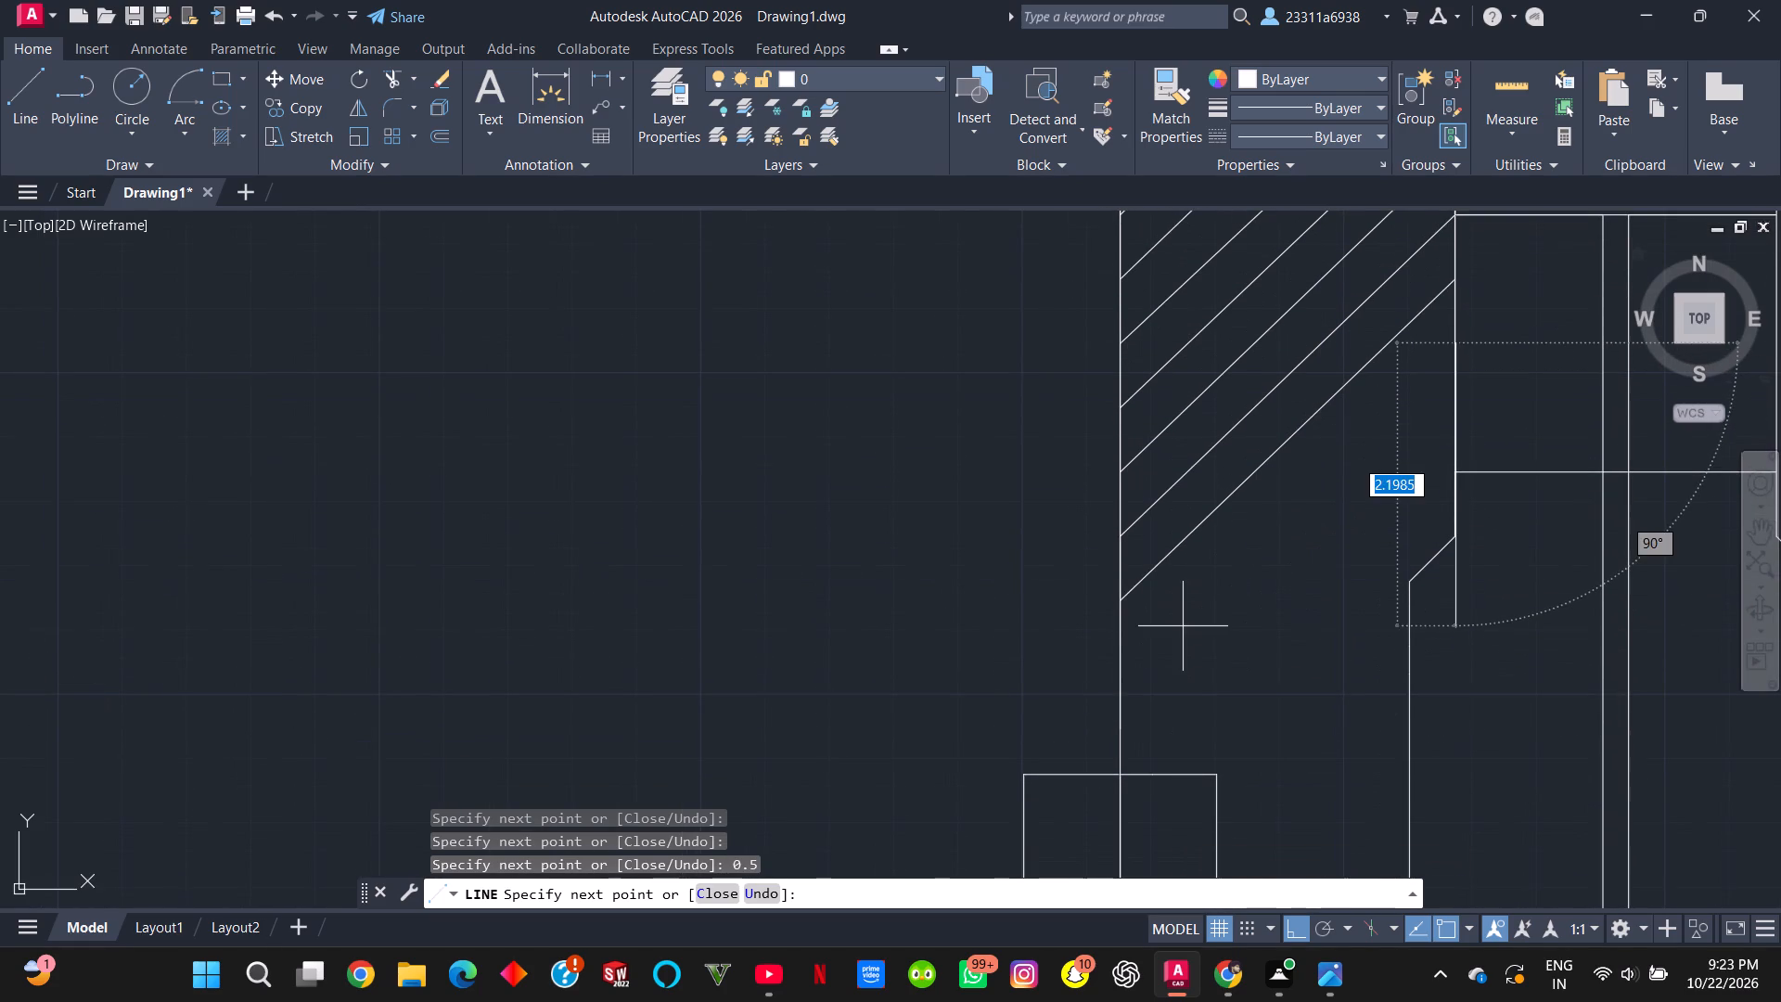
pyautogui.click(1123, 667)
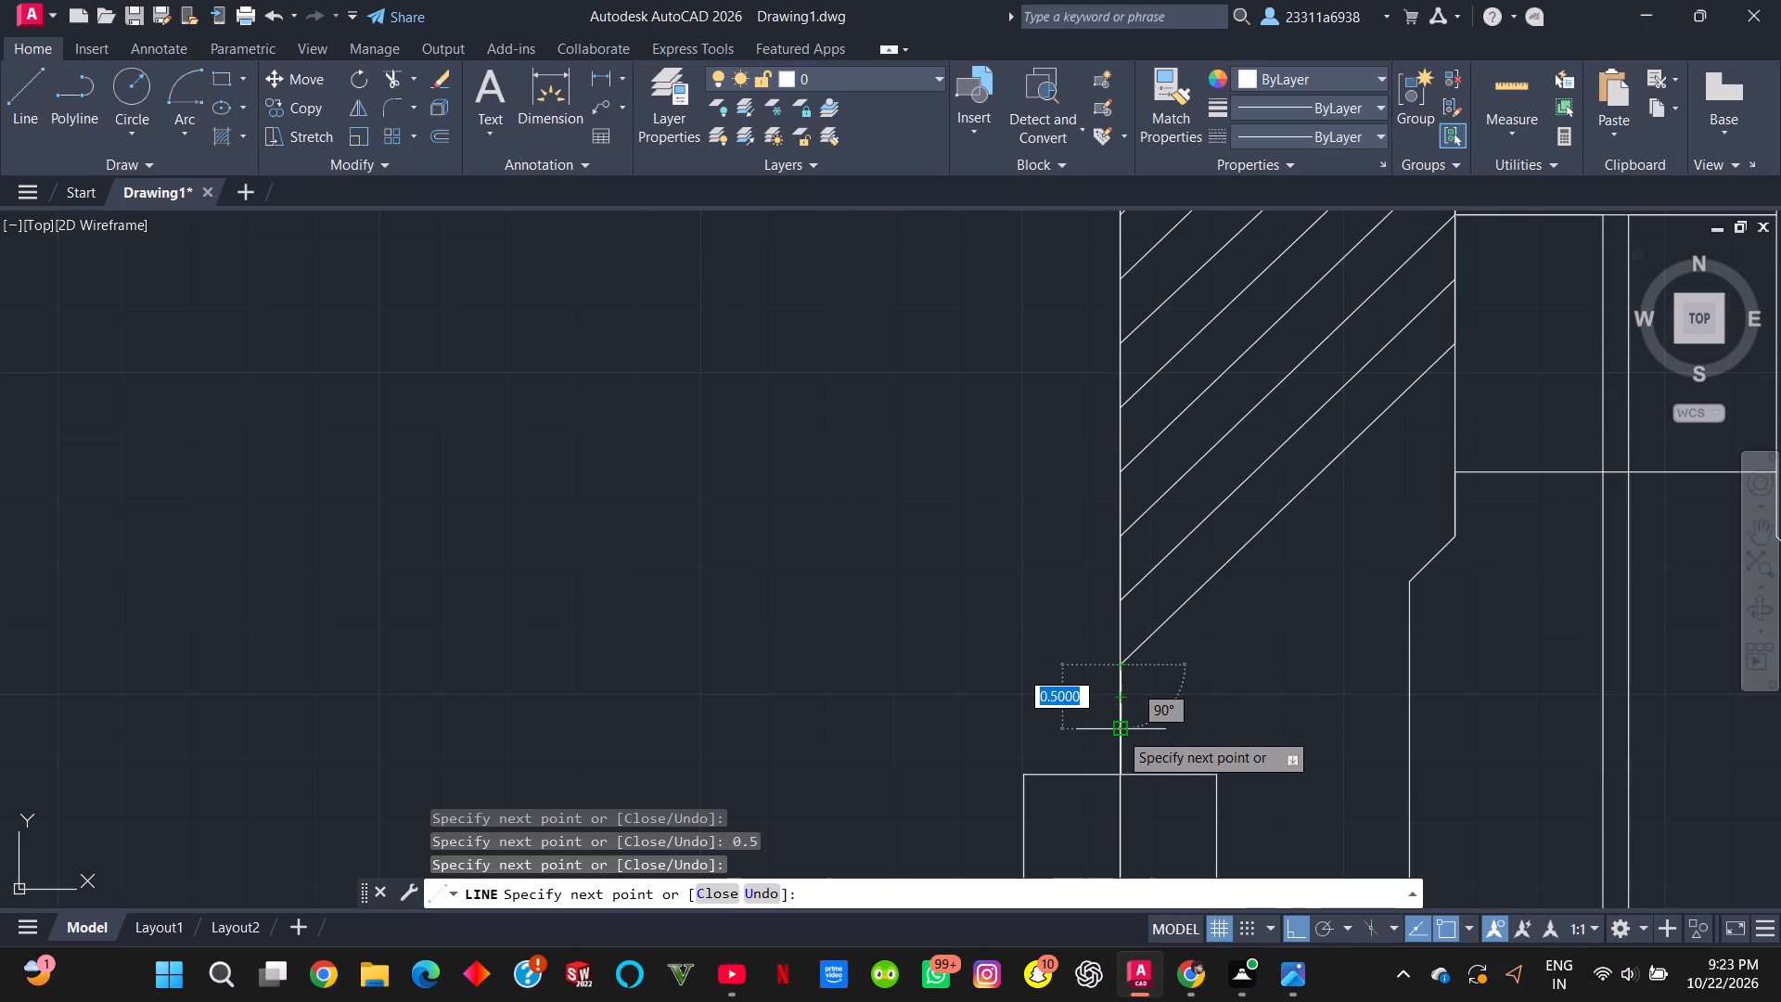
pyautogui.click(1119, 731)
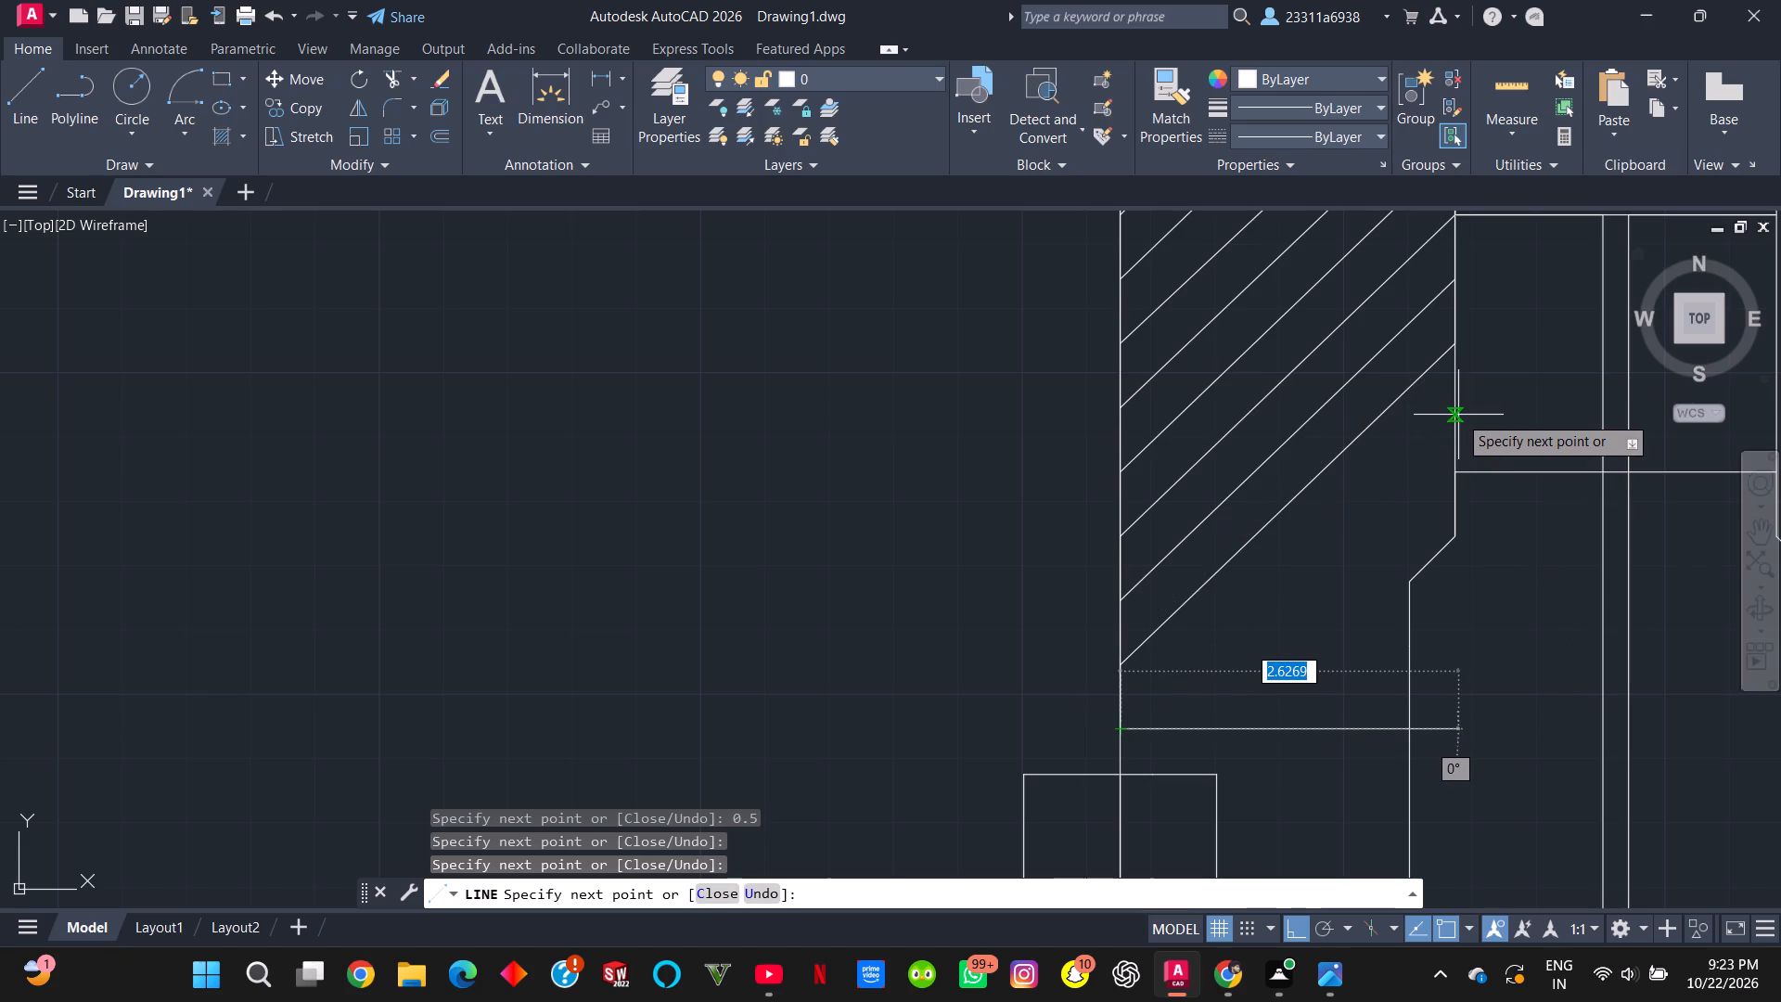
pyautogui.press('Escape')
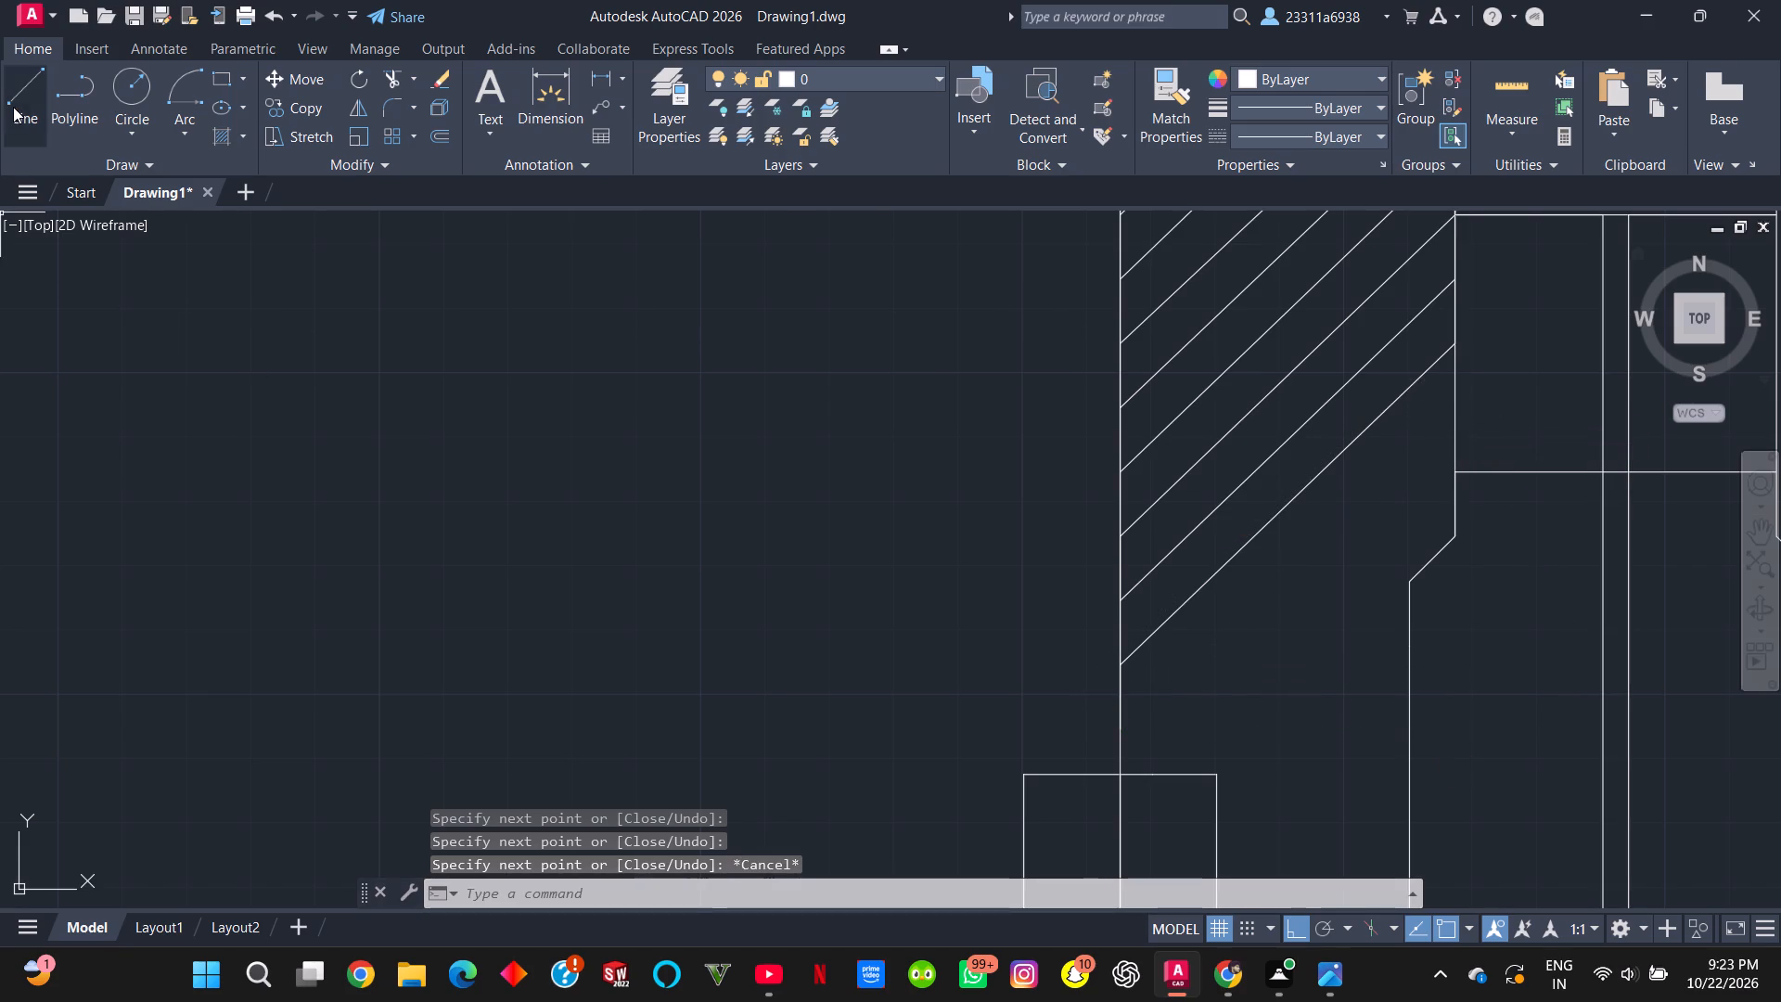
# Draw a 0.5 line down the block's right edge from the lowest hatch line's upper end, continuing as a diagonal hatch line to the left edge.
pyautogui.click(13, 107)
pyautogui.click(1454, 351)
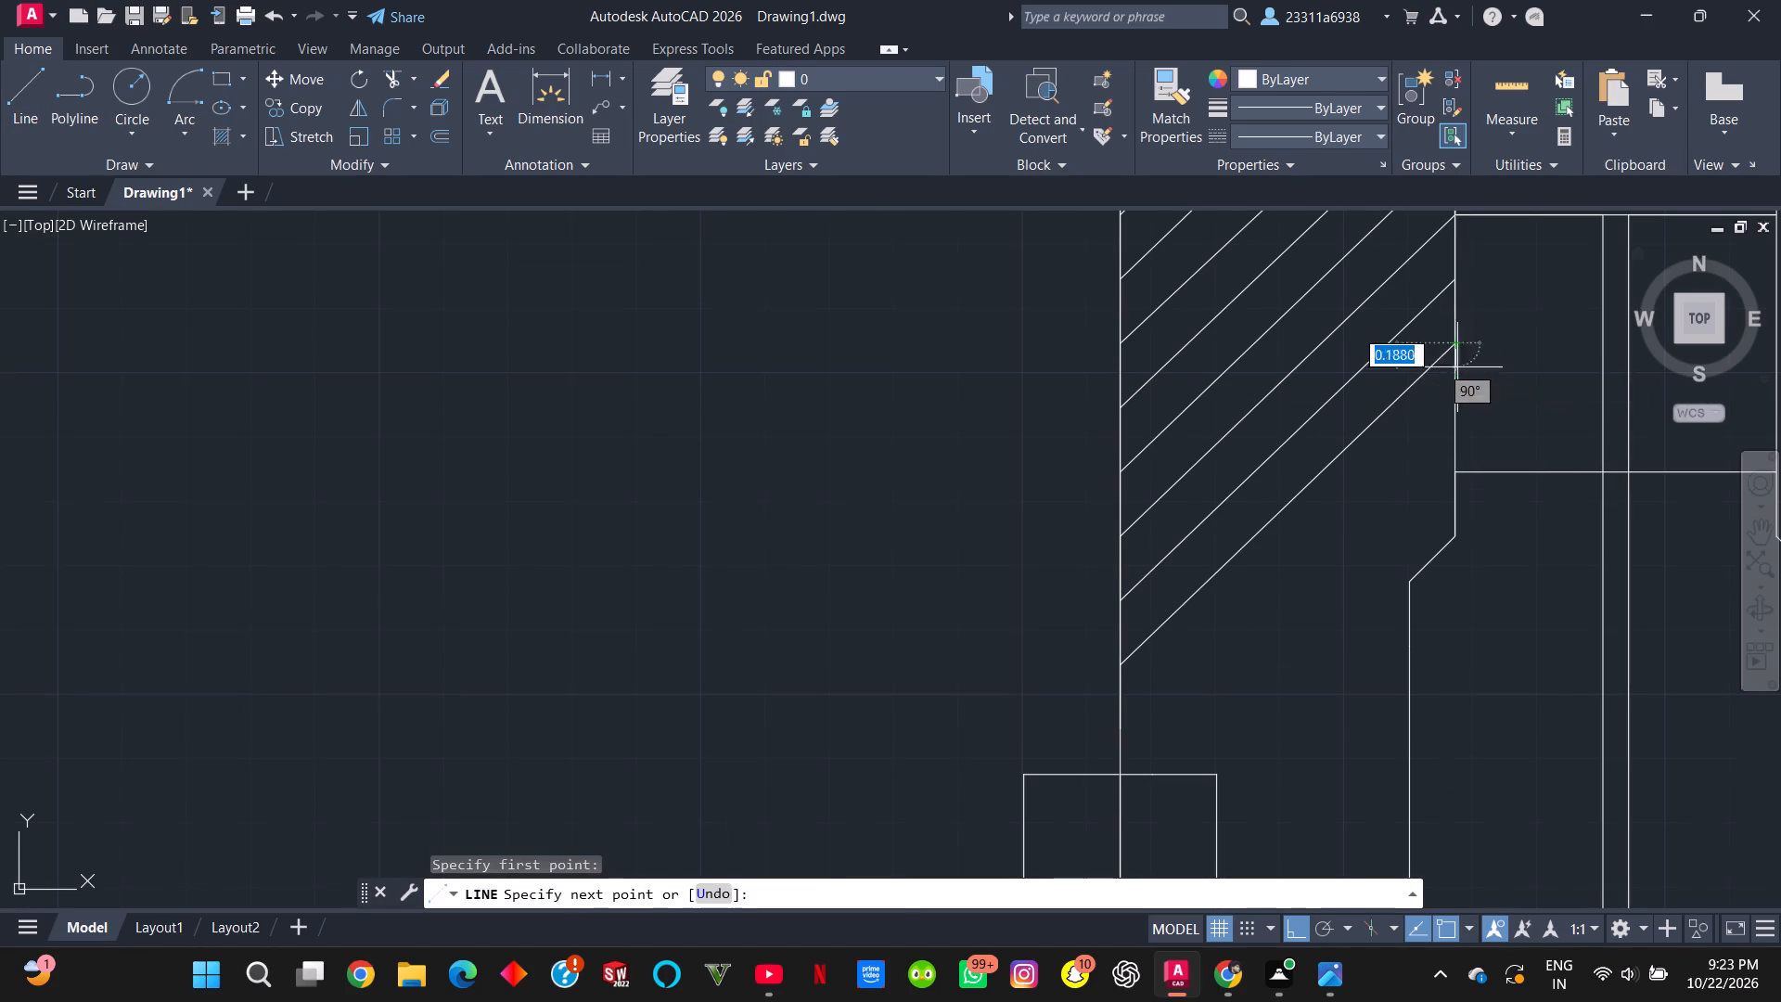
pyautogui.write('0.5')
pyautogui.press('Return')
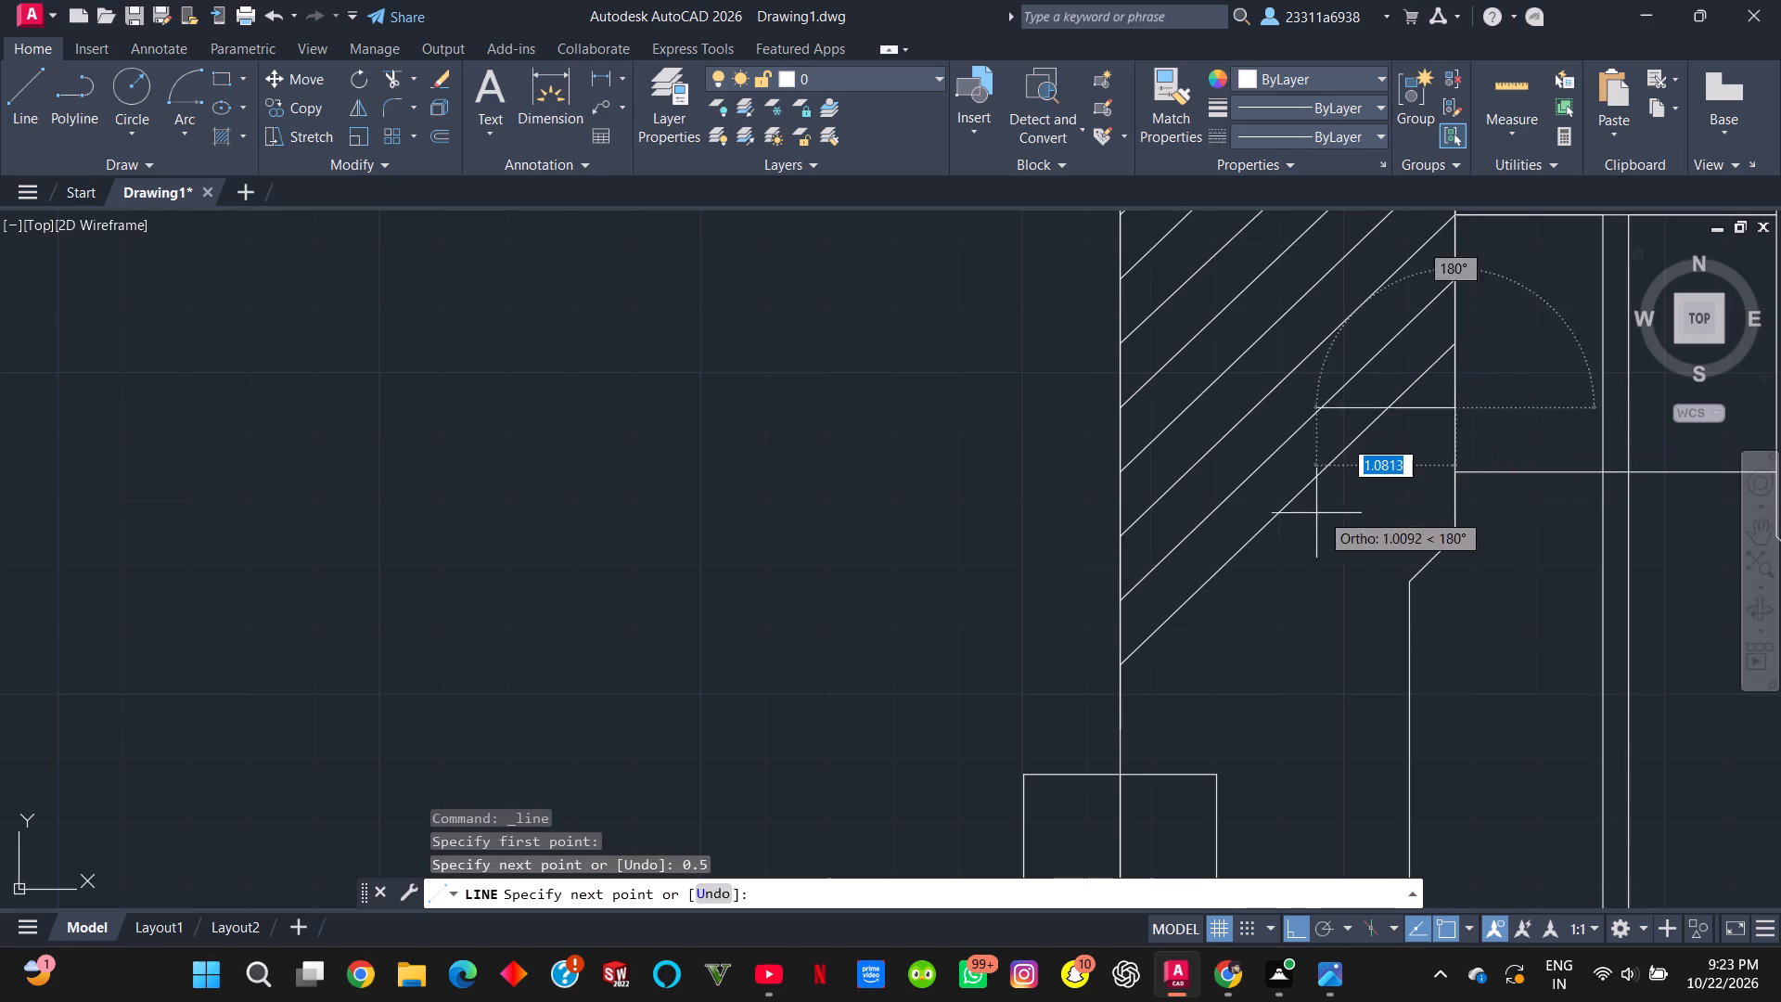
pyautogui.click(1122, 727)
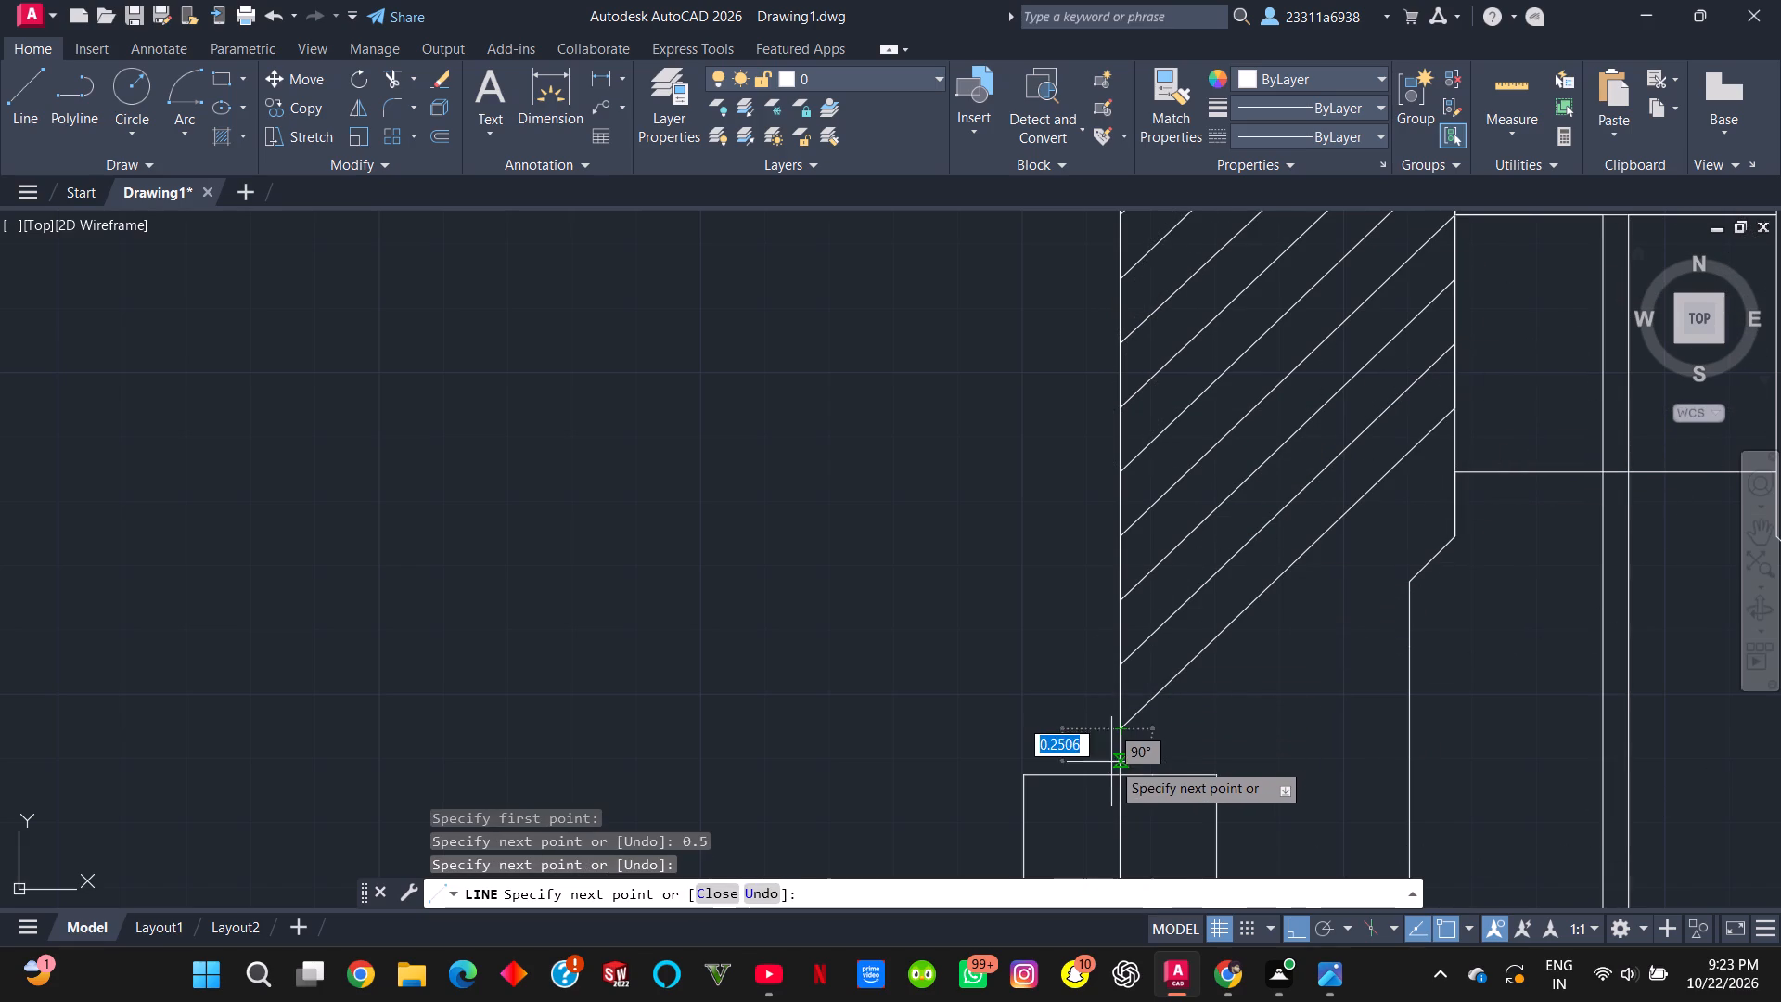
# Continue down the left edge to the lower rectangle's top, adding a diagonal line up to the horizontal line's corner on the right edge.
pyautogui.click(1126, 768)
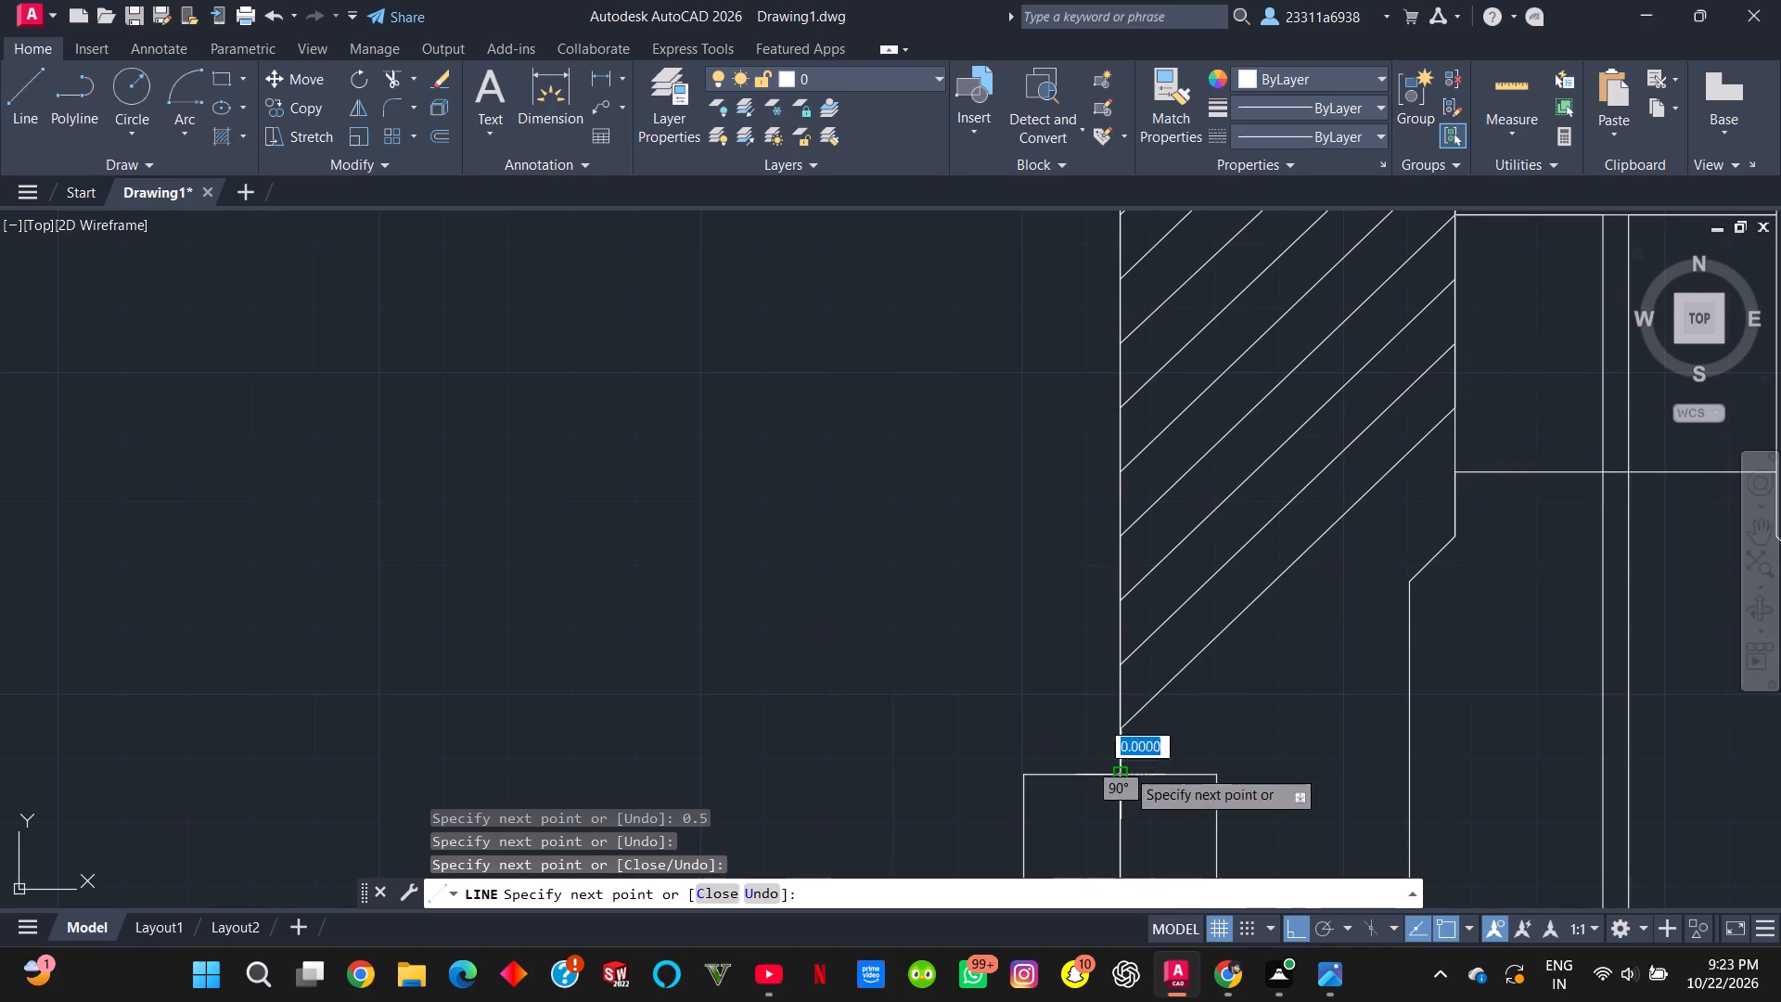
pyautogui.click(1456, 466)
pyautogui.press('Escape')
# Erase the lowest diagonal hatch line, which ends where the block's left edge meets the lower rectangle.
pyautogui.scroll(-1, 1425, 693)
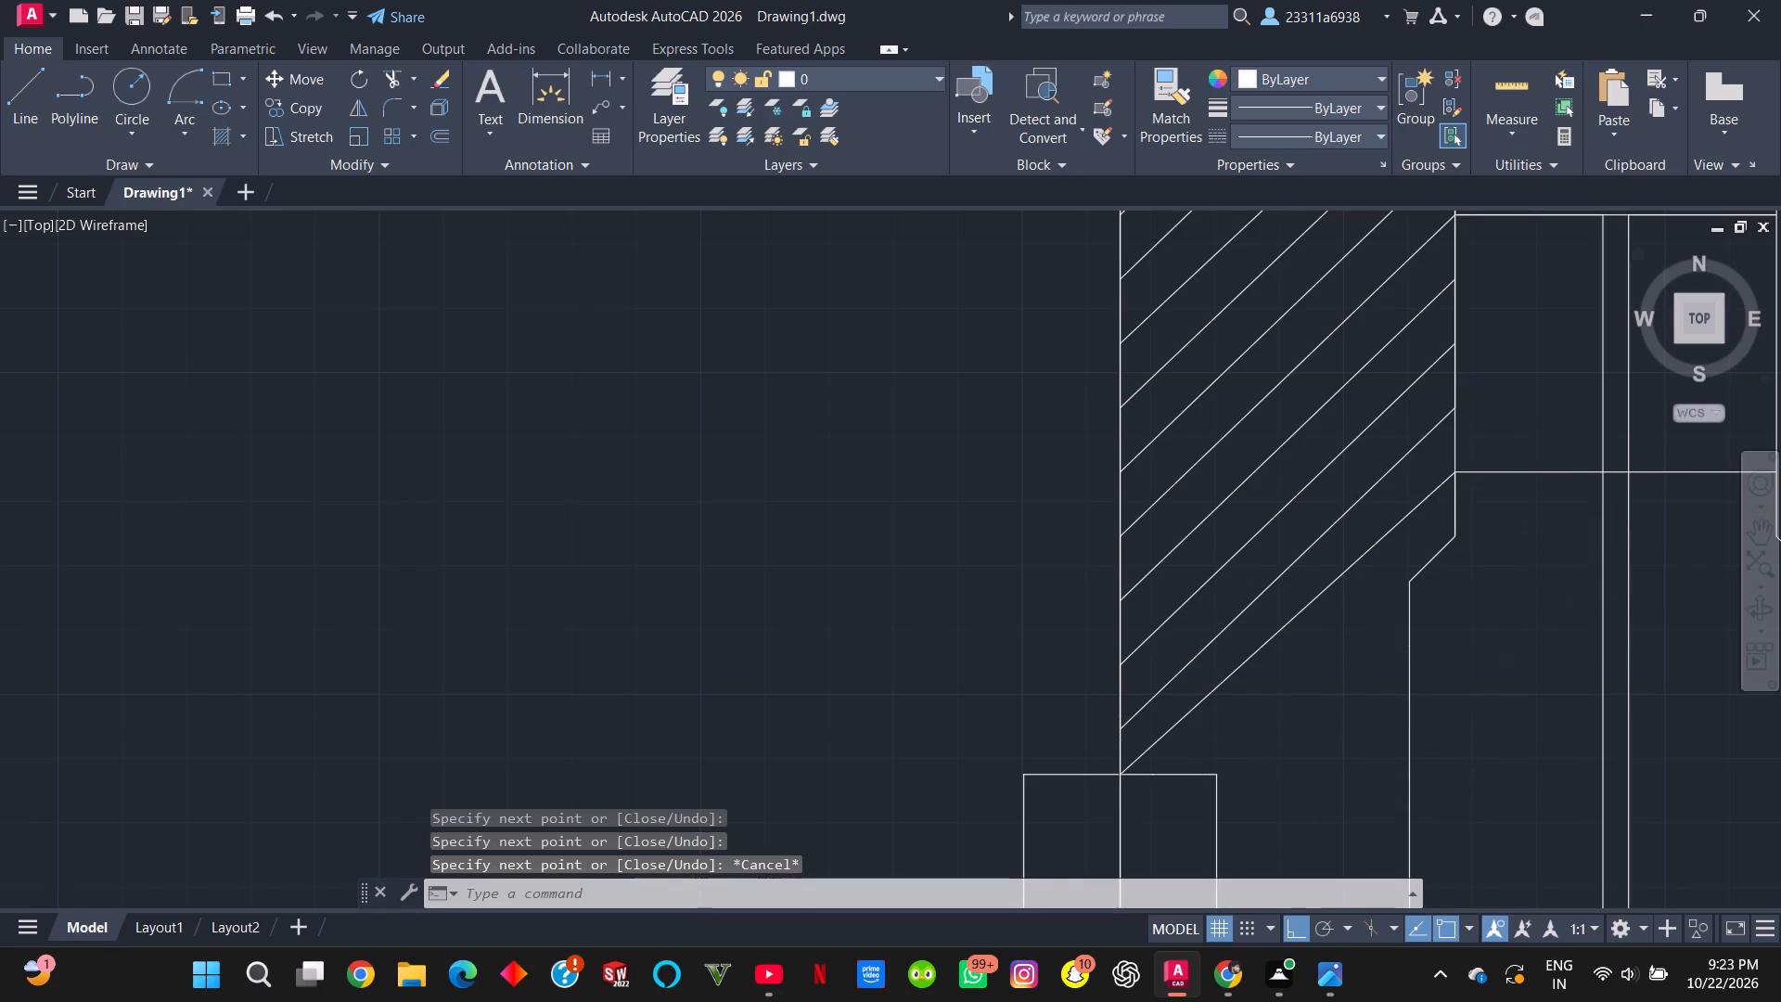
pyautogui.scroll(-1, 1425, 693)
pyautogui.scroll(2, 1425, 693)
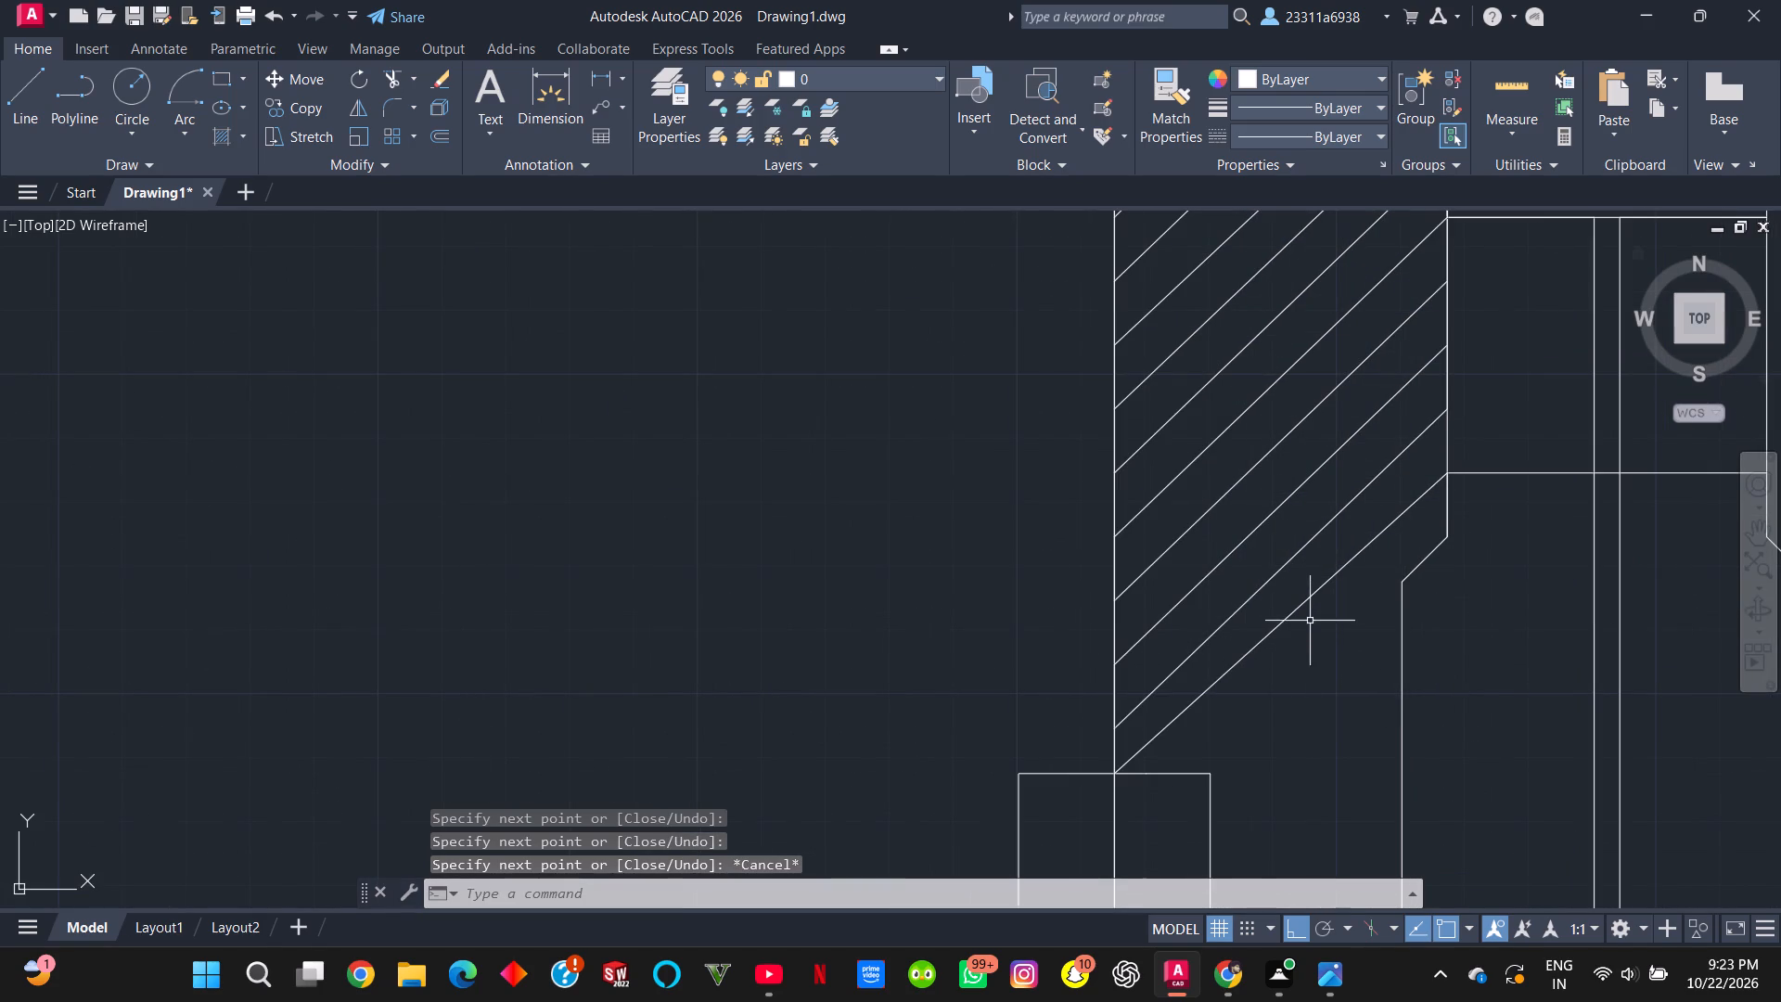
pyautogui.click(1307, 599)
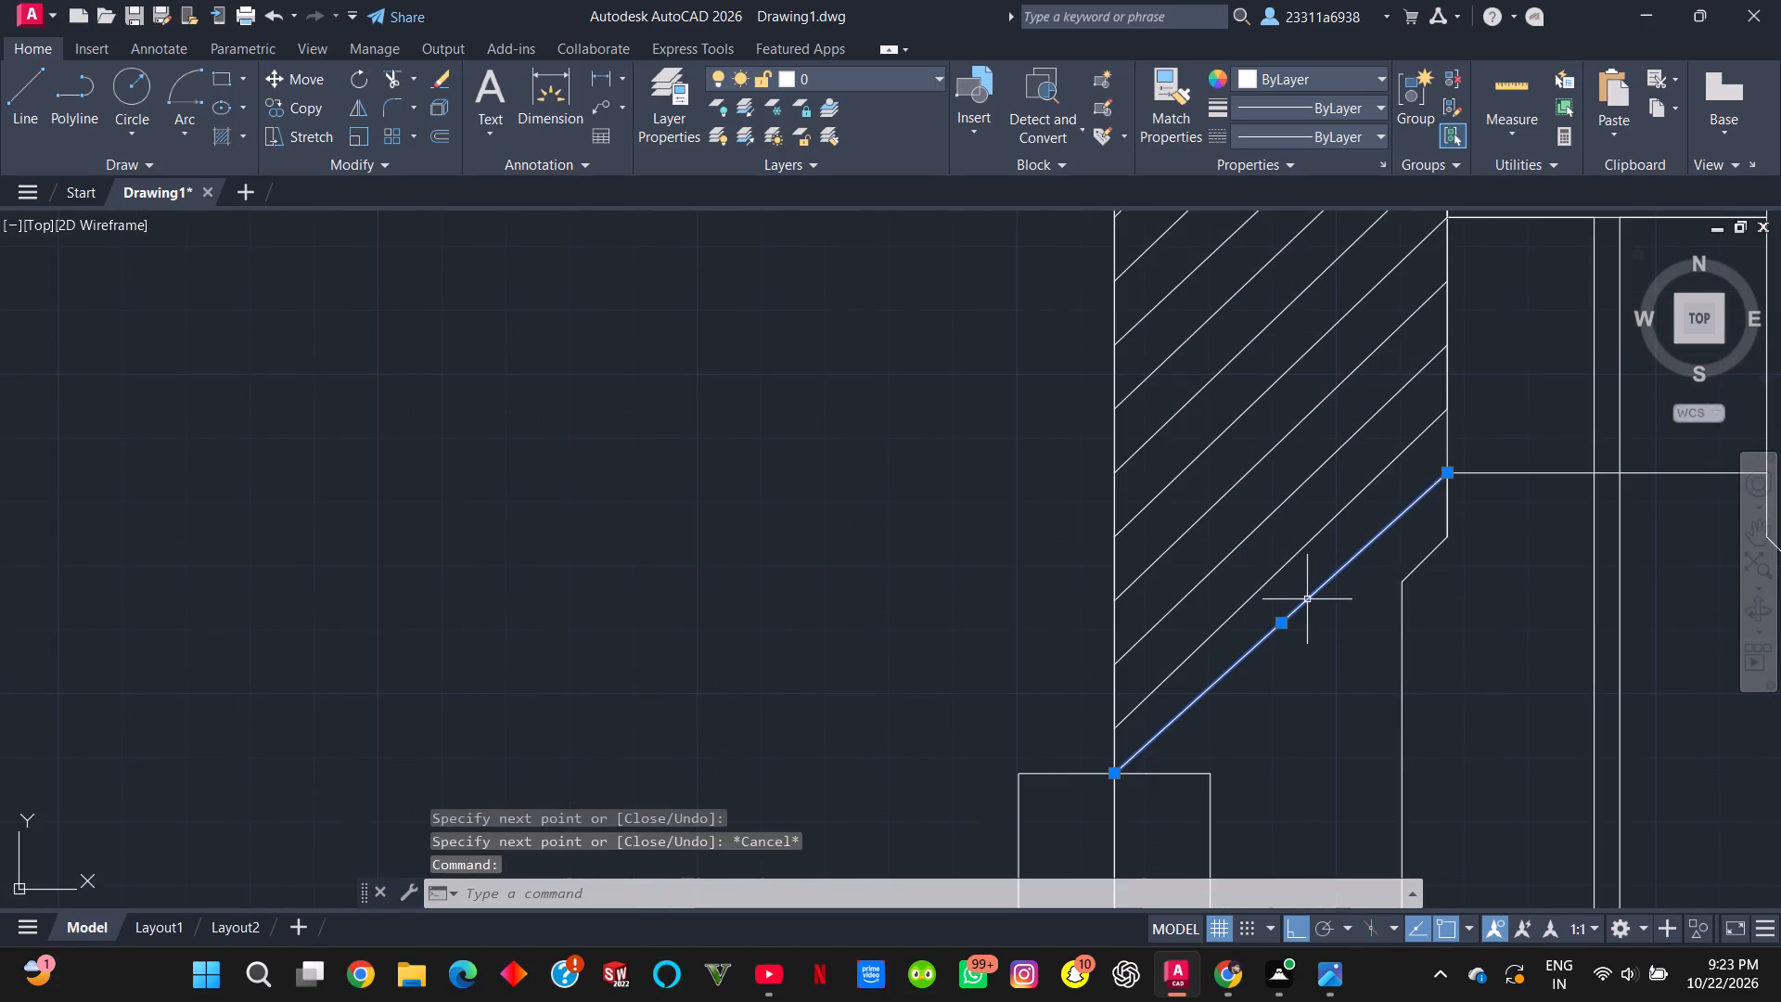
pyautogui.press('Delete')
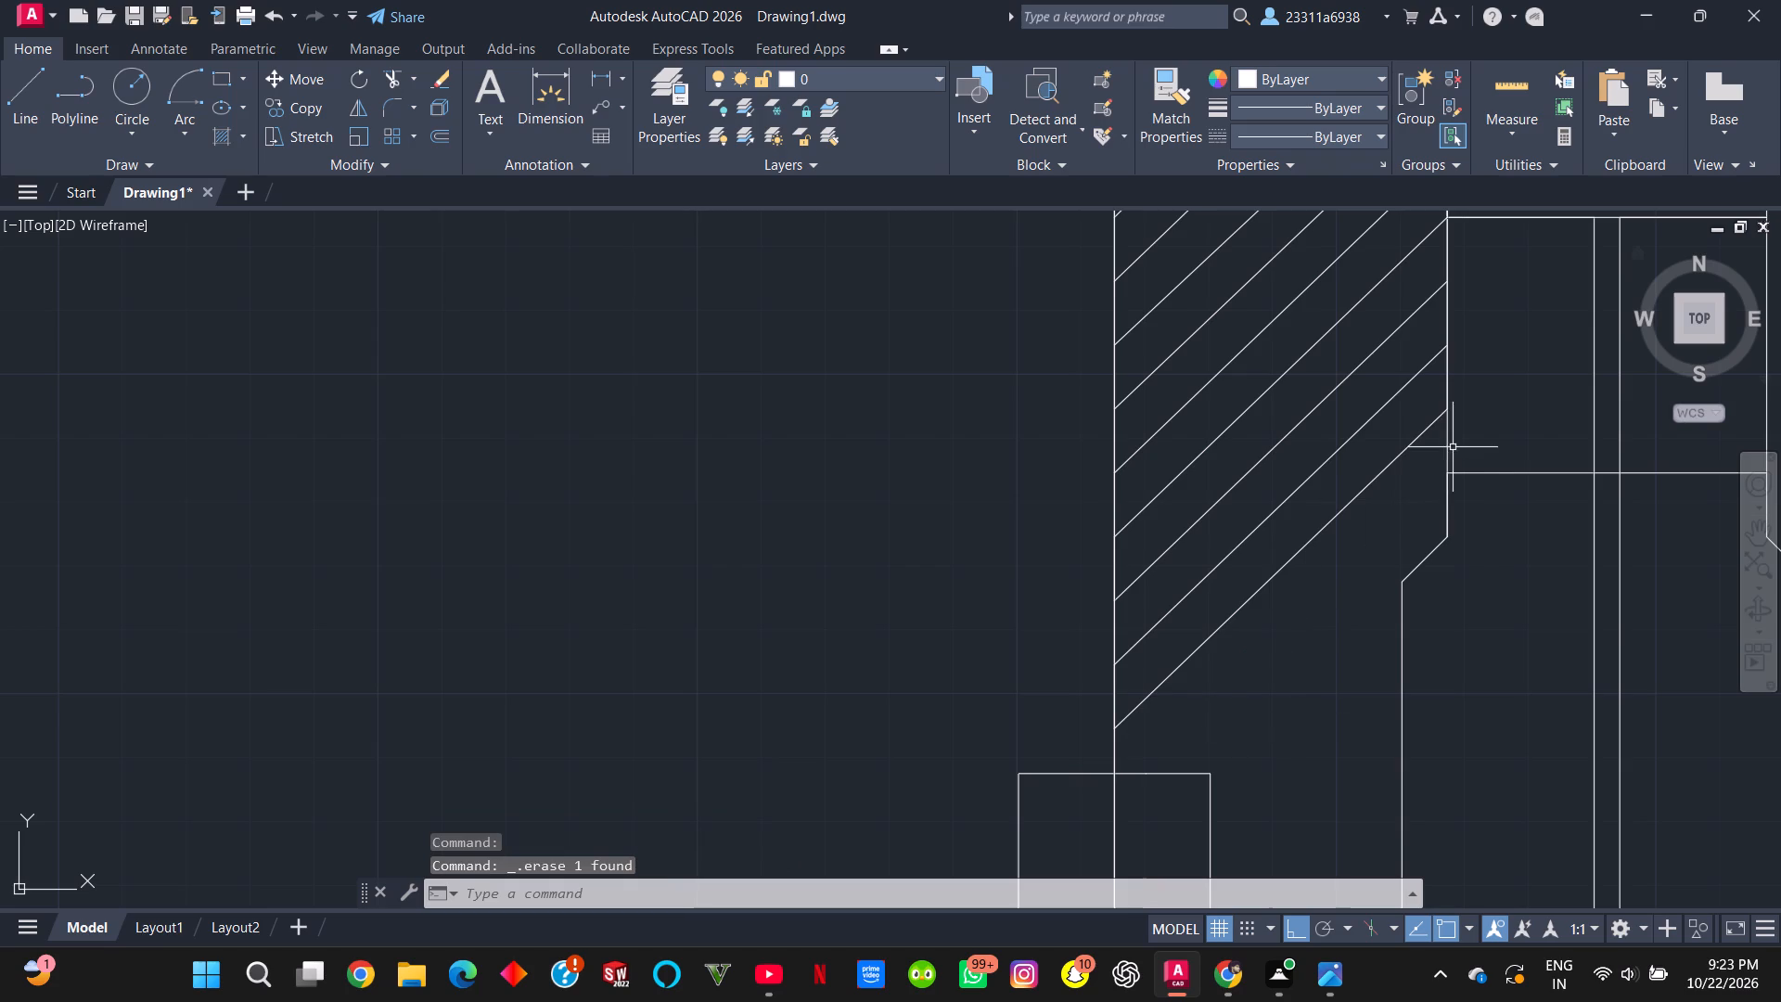
# Draw a parallel hatch line from the horizontal line's corner on the block's right edge down to the lower rectangle's top edge.
pyautogui.click(39, 96)
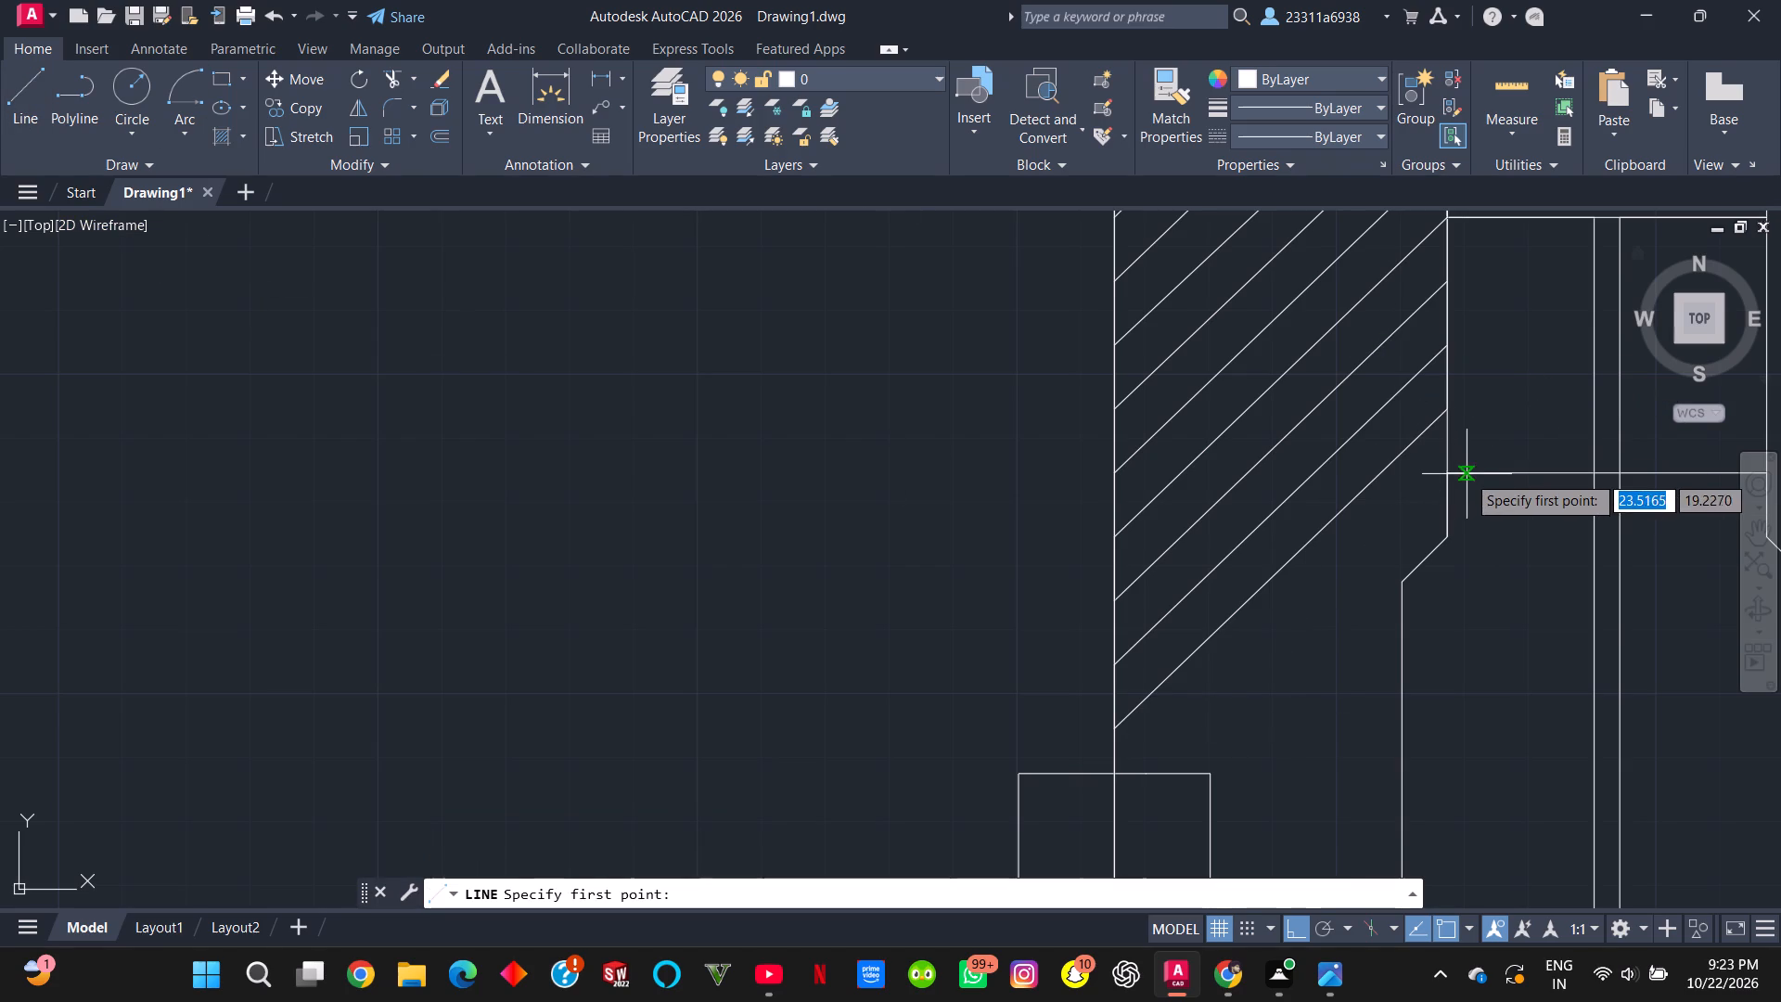
pyautogui.click(1447, 472)
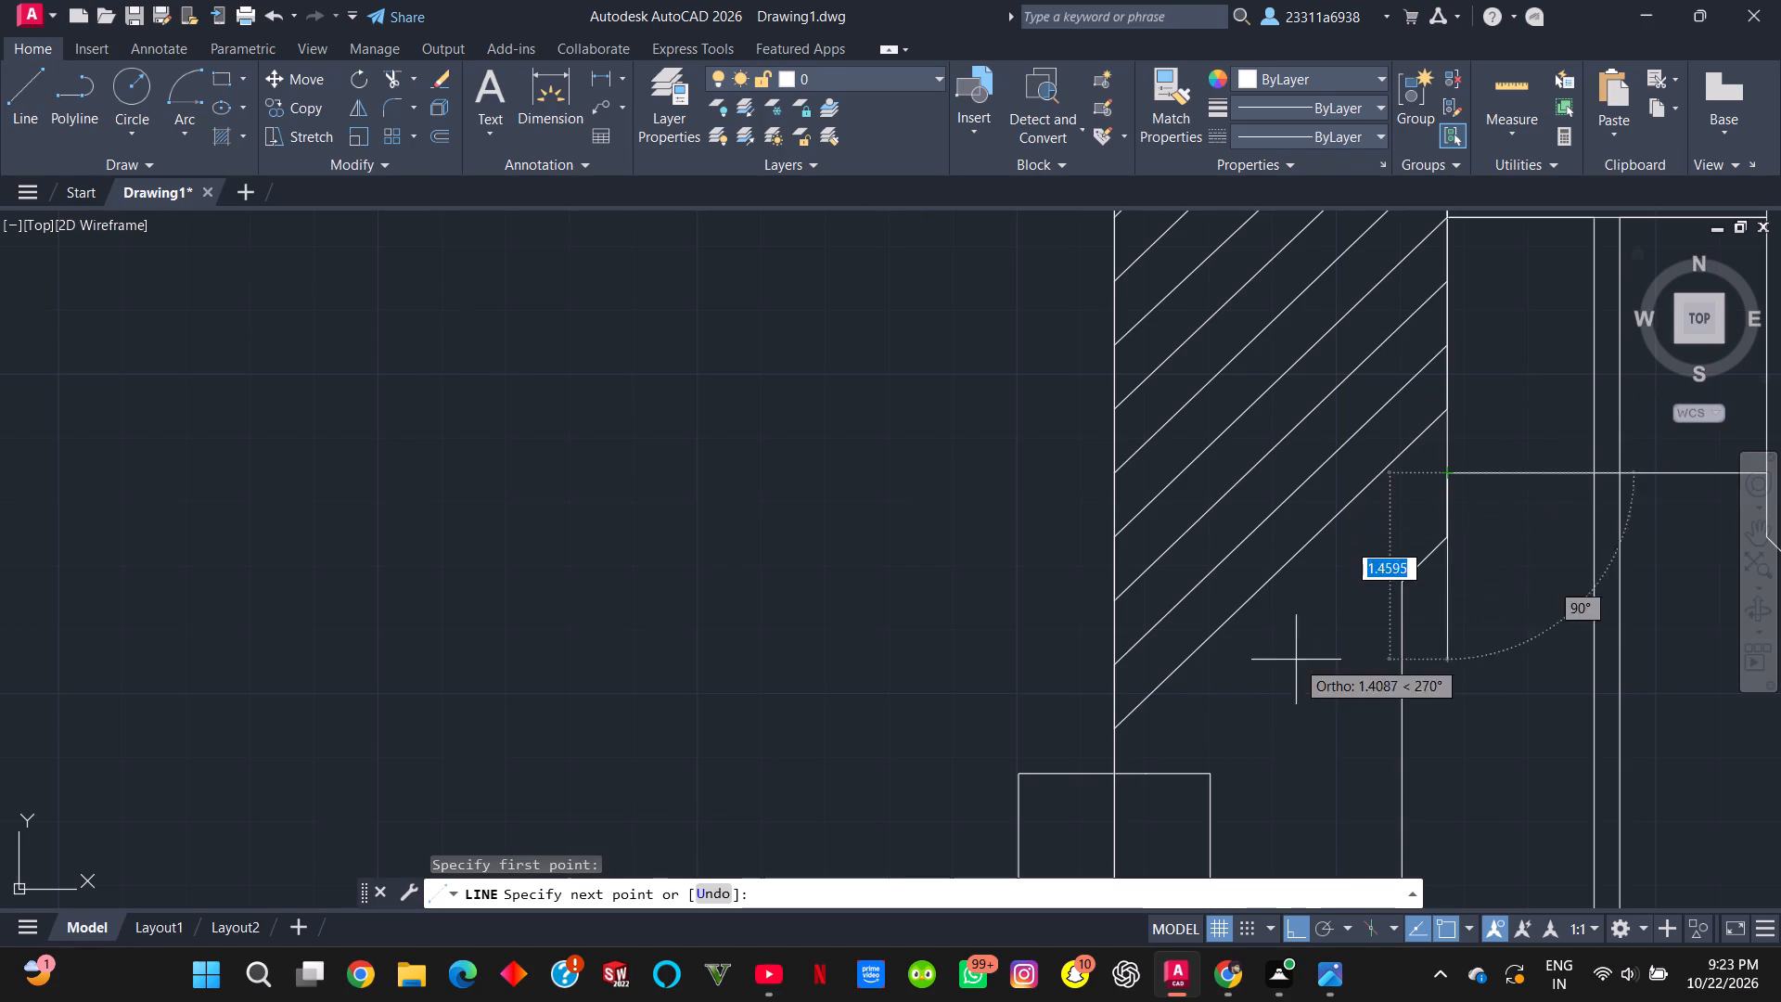
pyautogui.click(1147, 769)
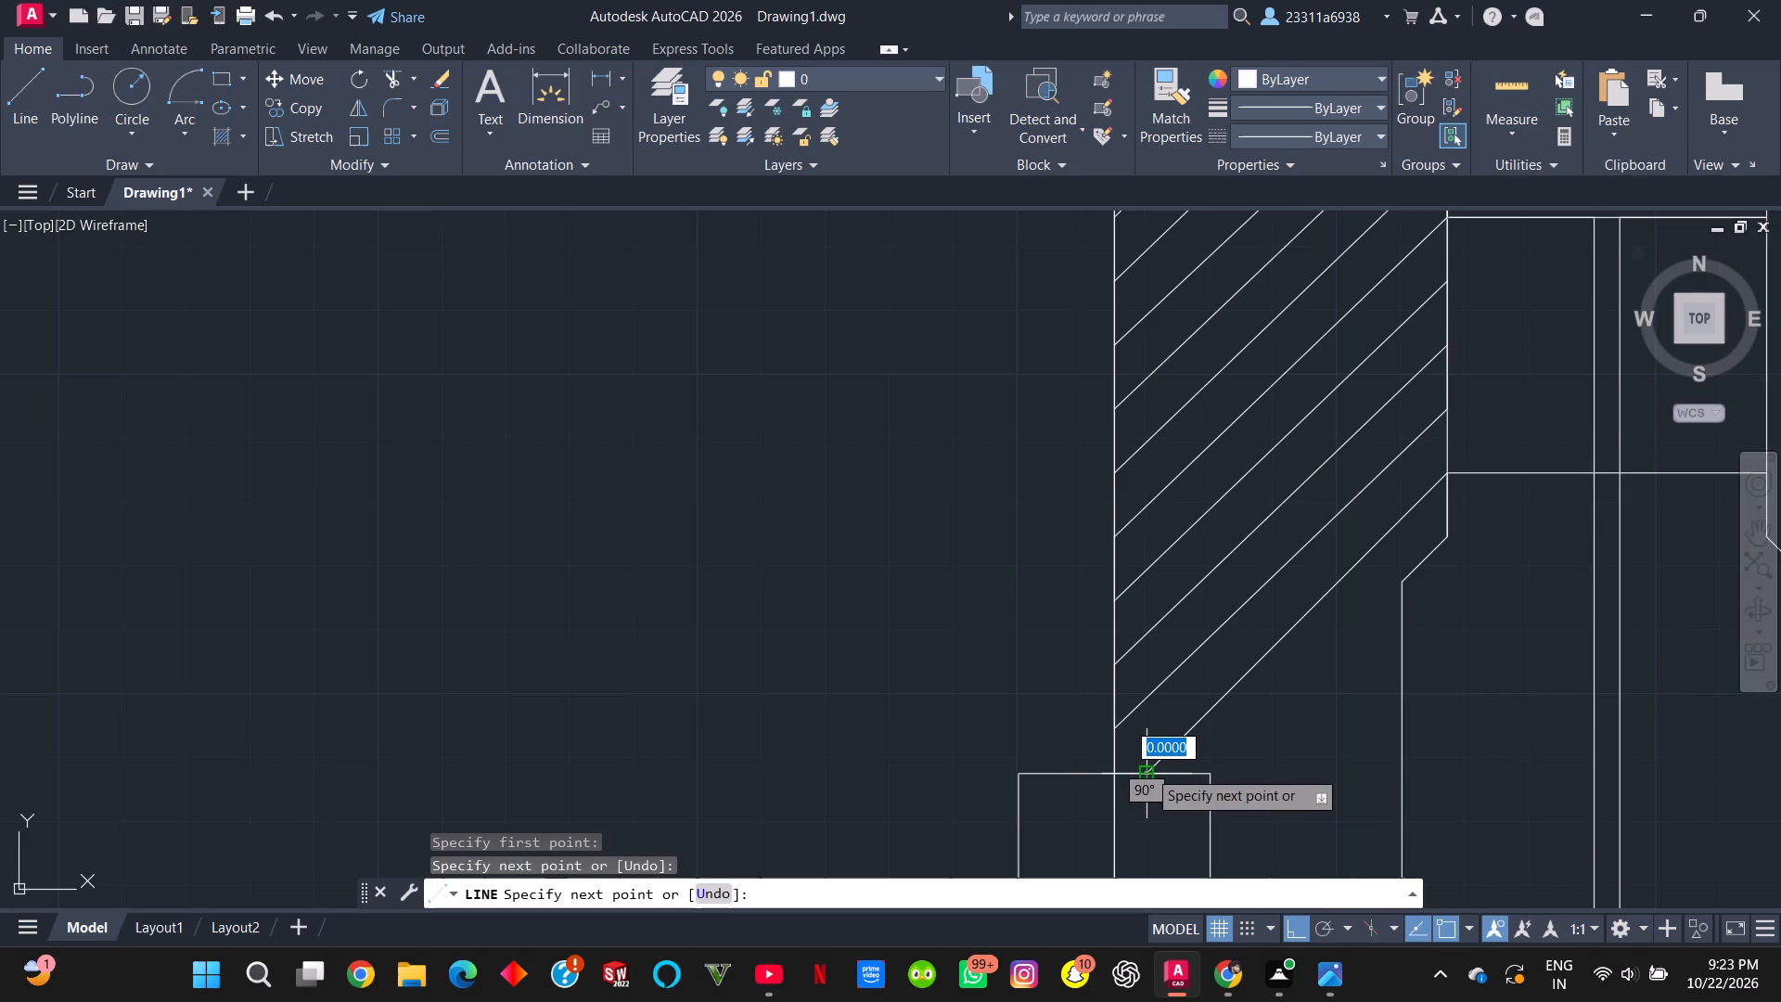
pyautogui.press('Escape')
# Trim away the part of the hatch line that crosses the inside of the horizontal bar.
pyautogui.scroll(-3, 1424, 572)
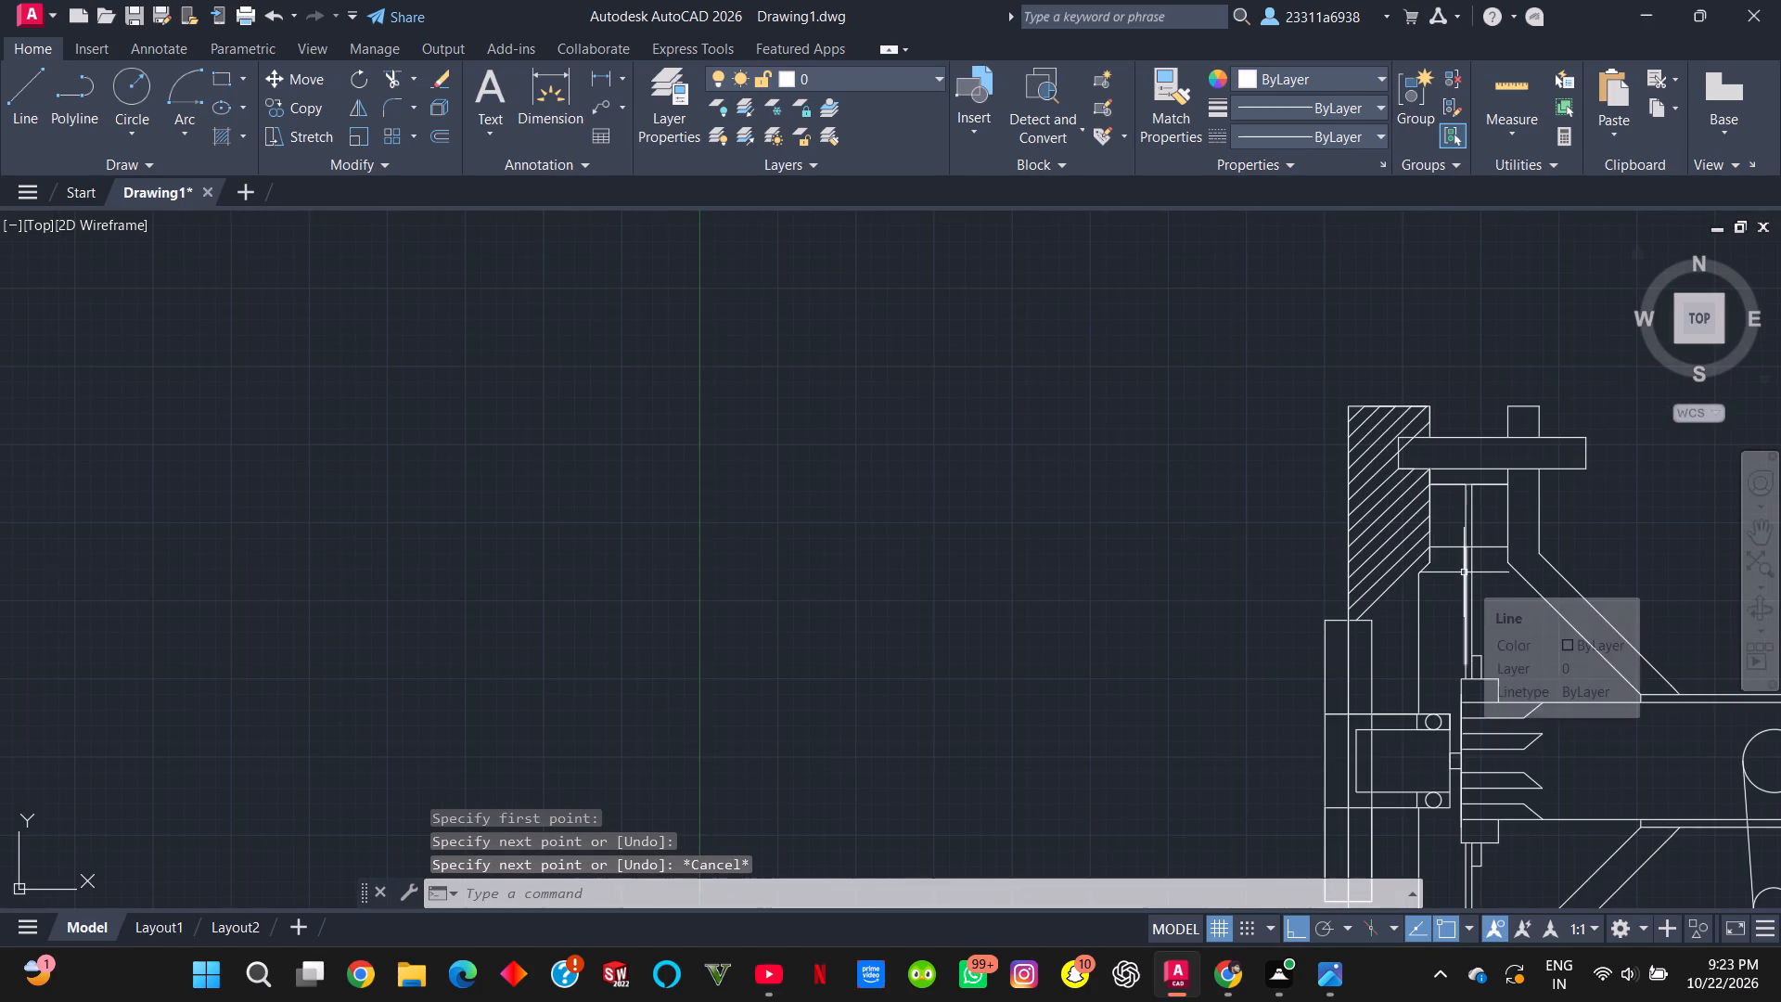
pyautogui.scroll(2, 1464, 572)
pyautogui.moveTo(1080, 309); pyautogui.dragTo(1076, 327, button='middle')
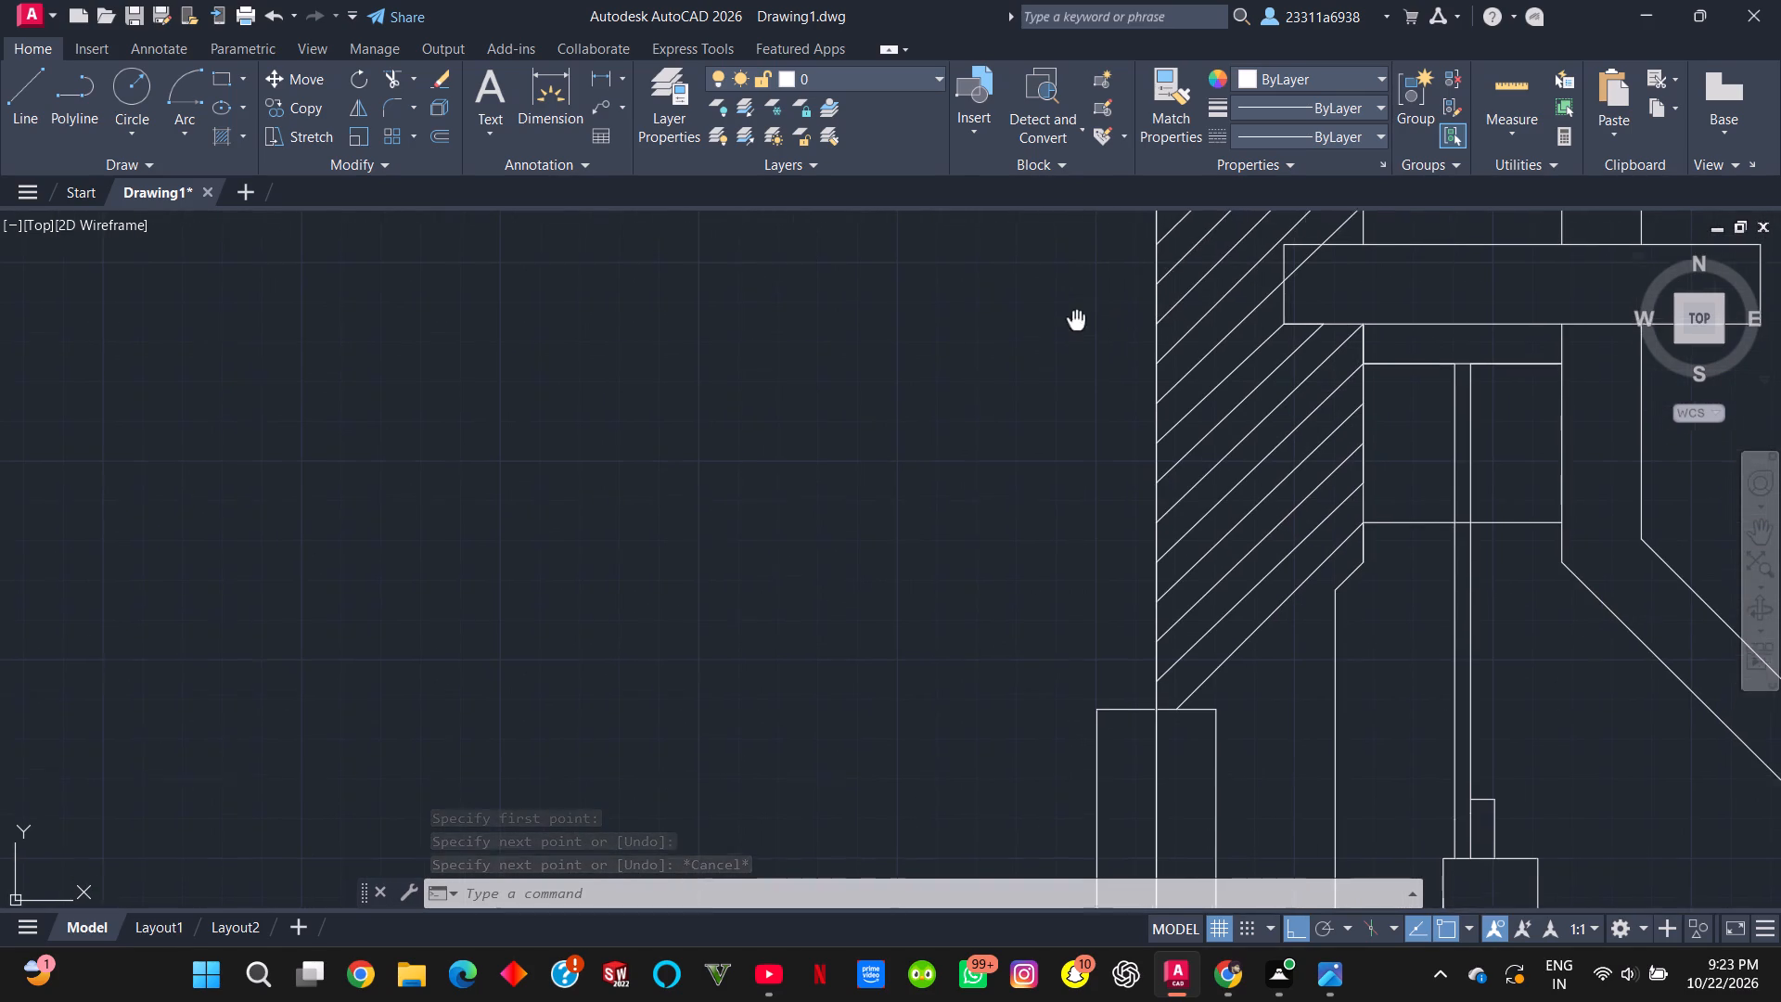
pyautogui.moveTo(1076, 327); pyautogui.dragTo(985, 626, button='middle')
pyautogui.scroll(1, 1050, 498)
pyautogui.write('tr')
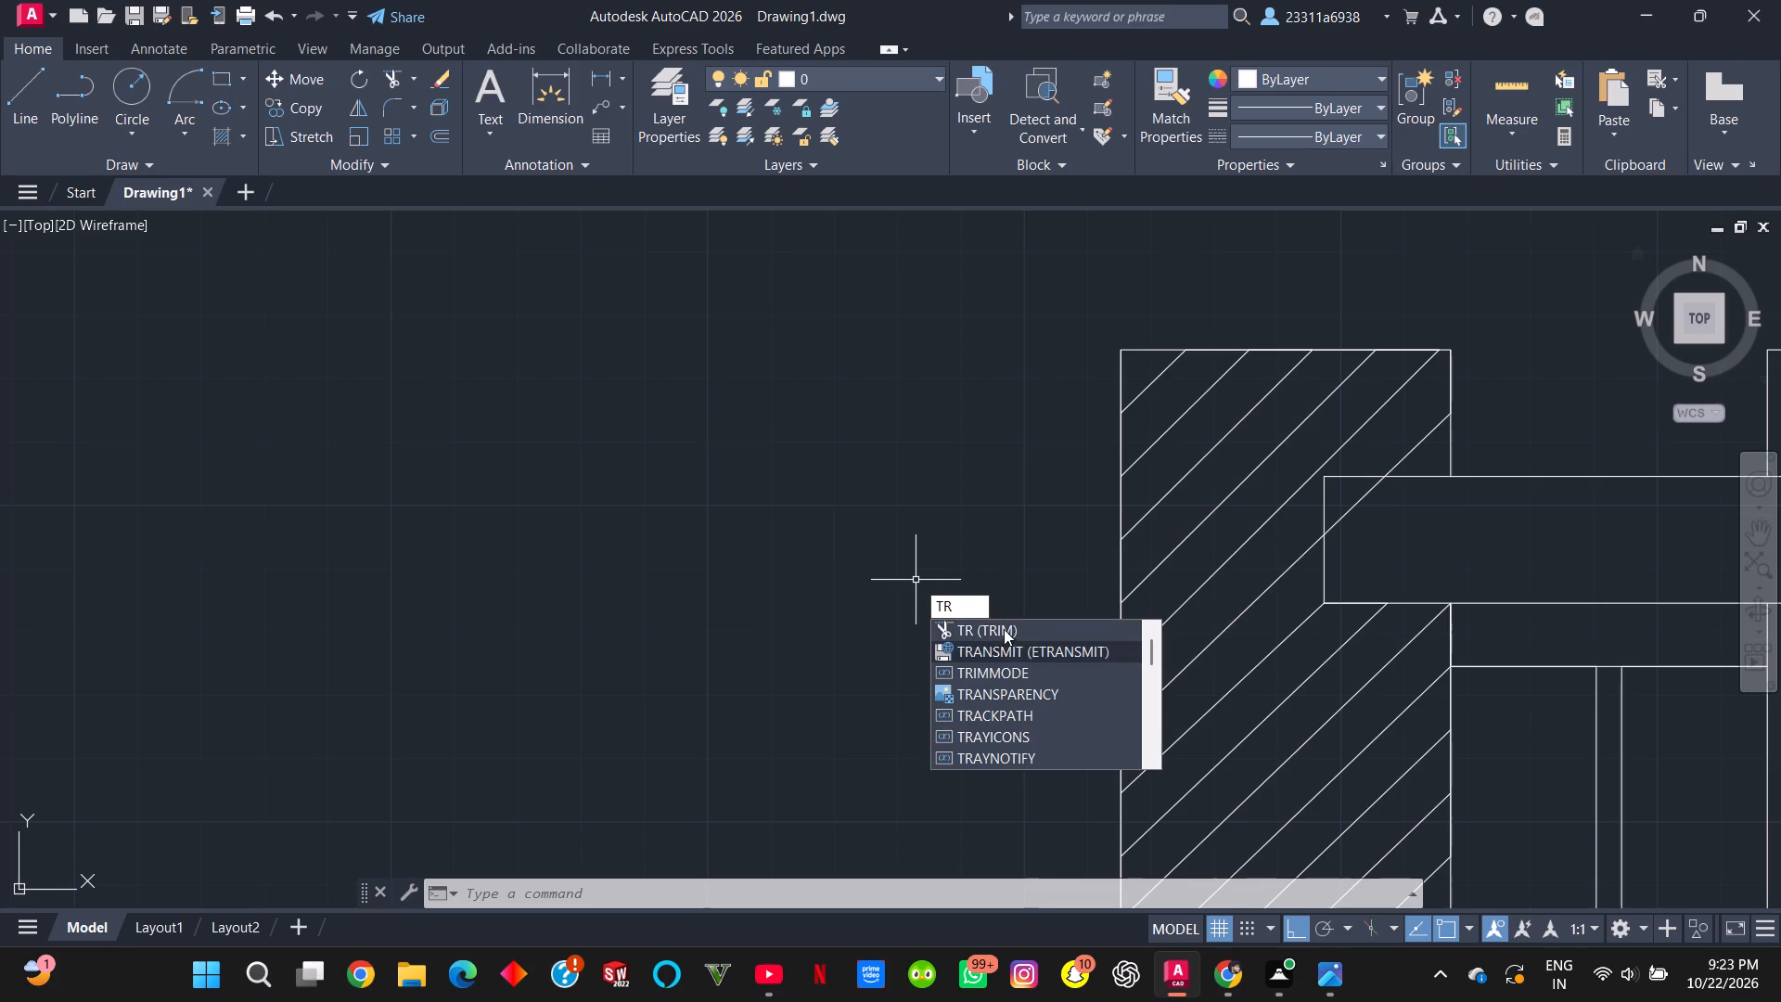
pyautogui.click(1004, 629)
pyautogui.moveTo(1351, 499); pyautogui.dragTo(1377, 533)
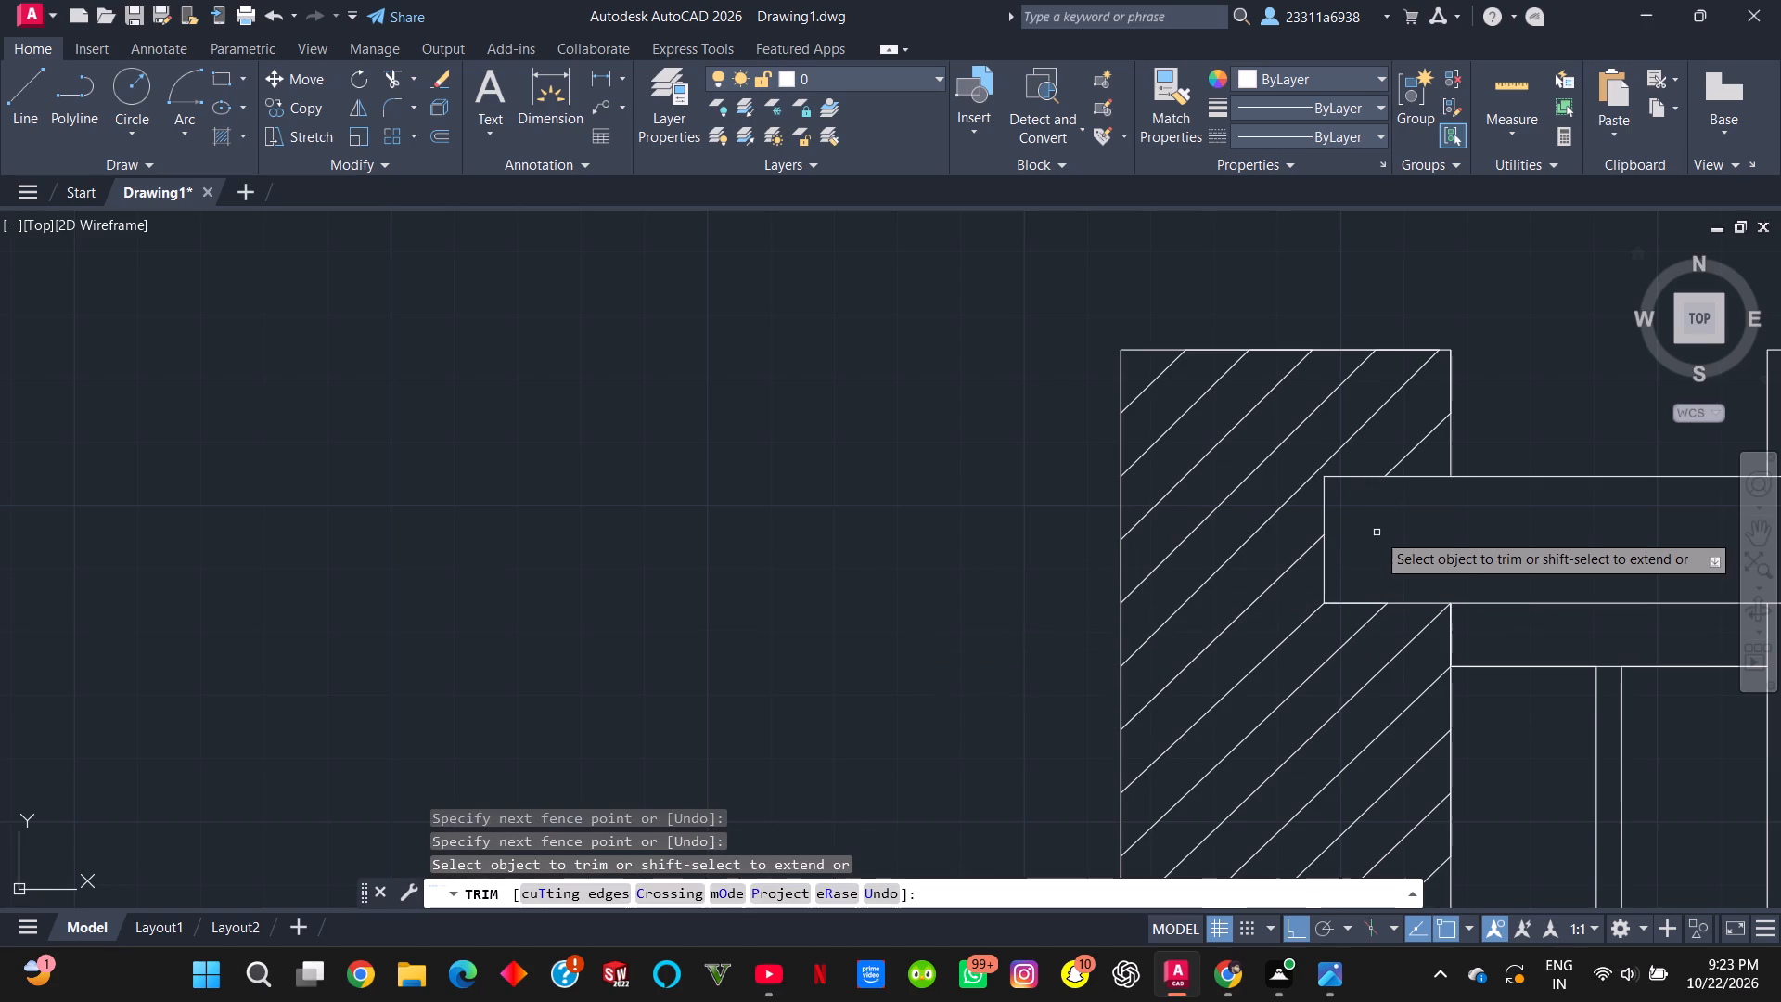
# Switch from the drawing to another open window.
pyautogui.hotkey('alt', 'Tab')
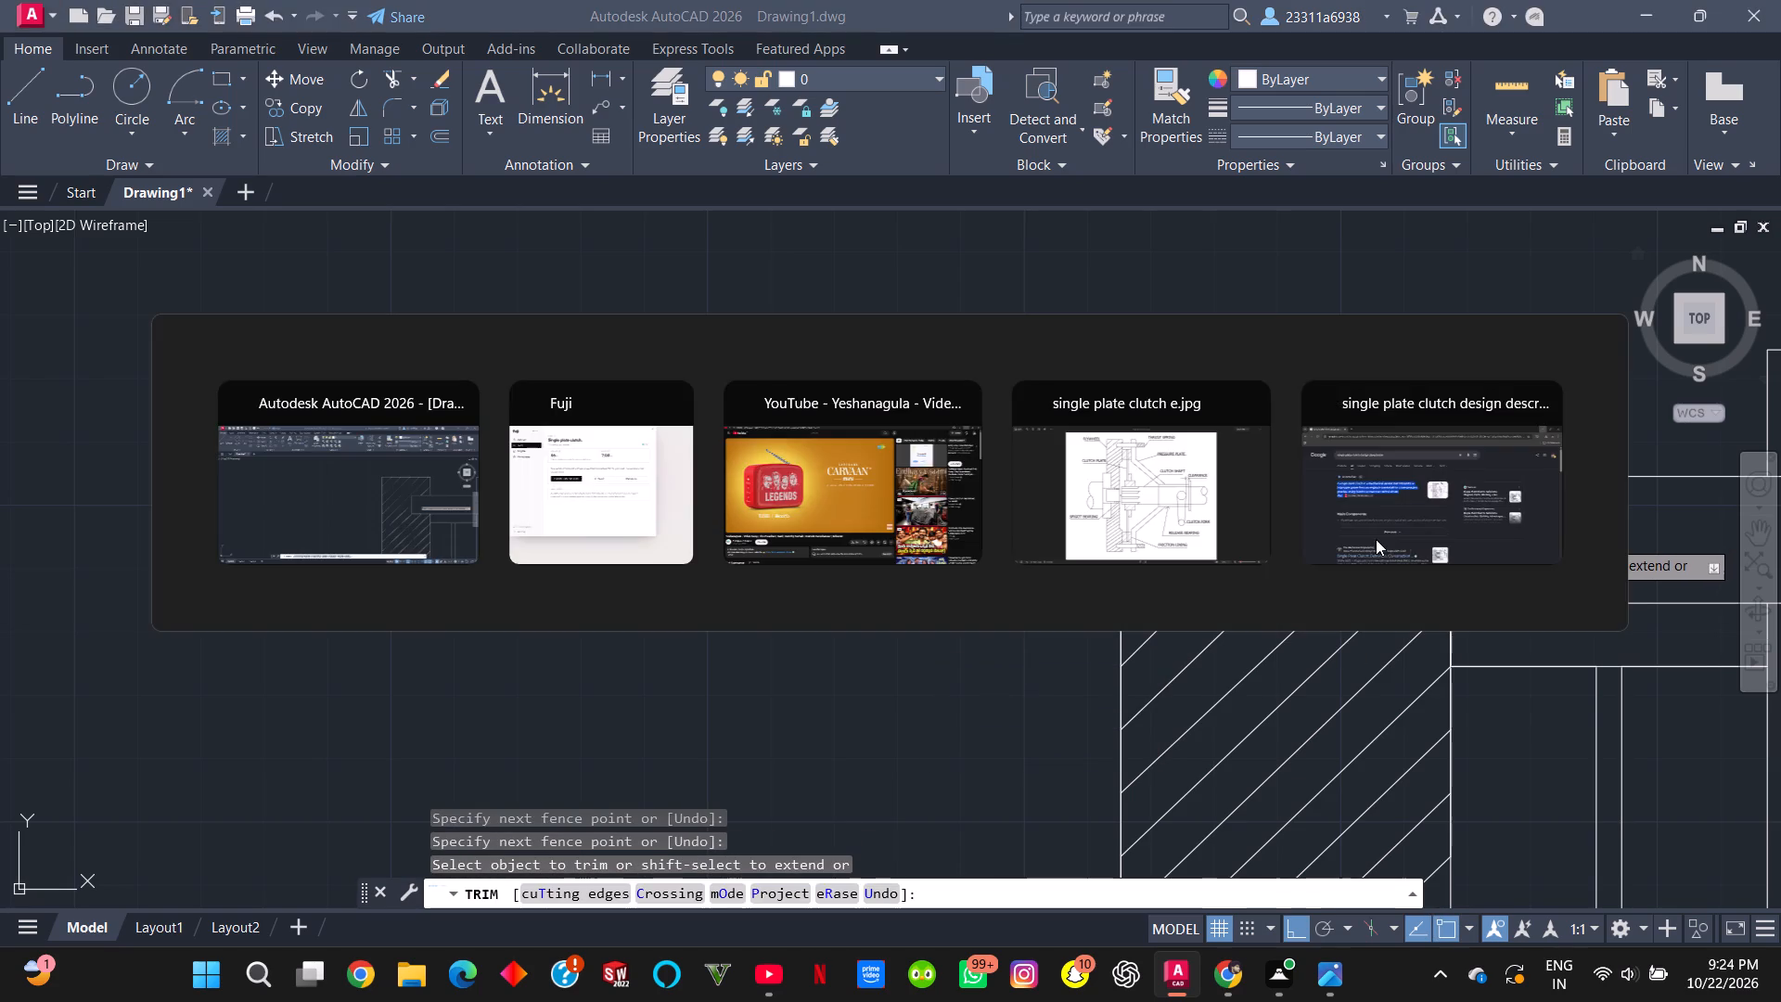
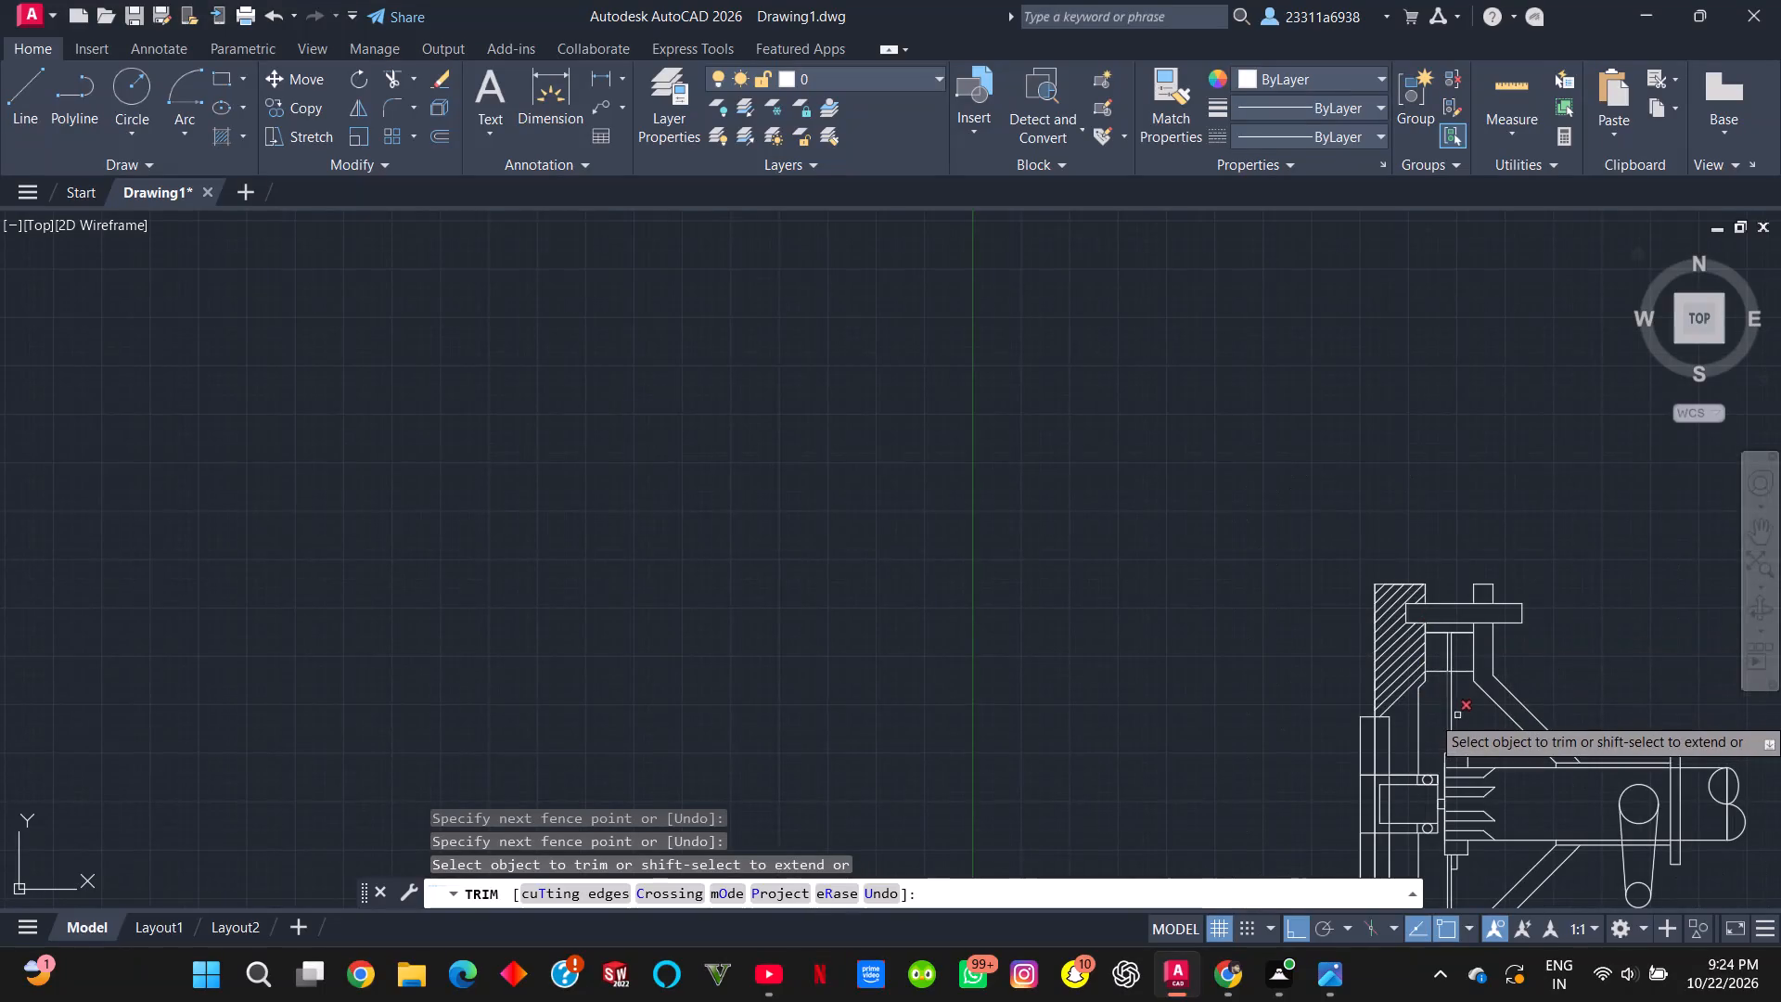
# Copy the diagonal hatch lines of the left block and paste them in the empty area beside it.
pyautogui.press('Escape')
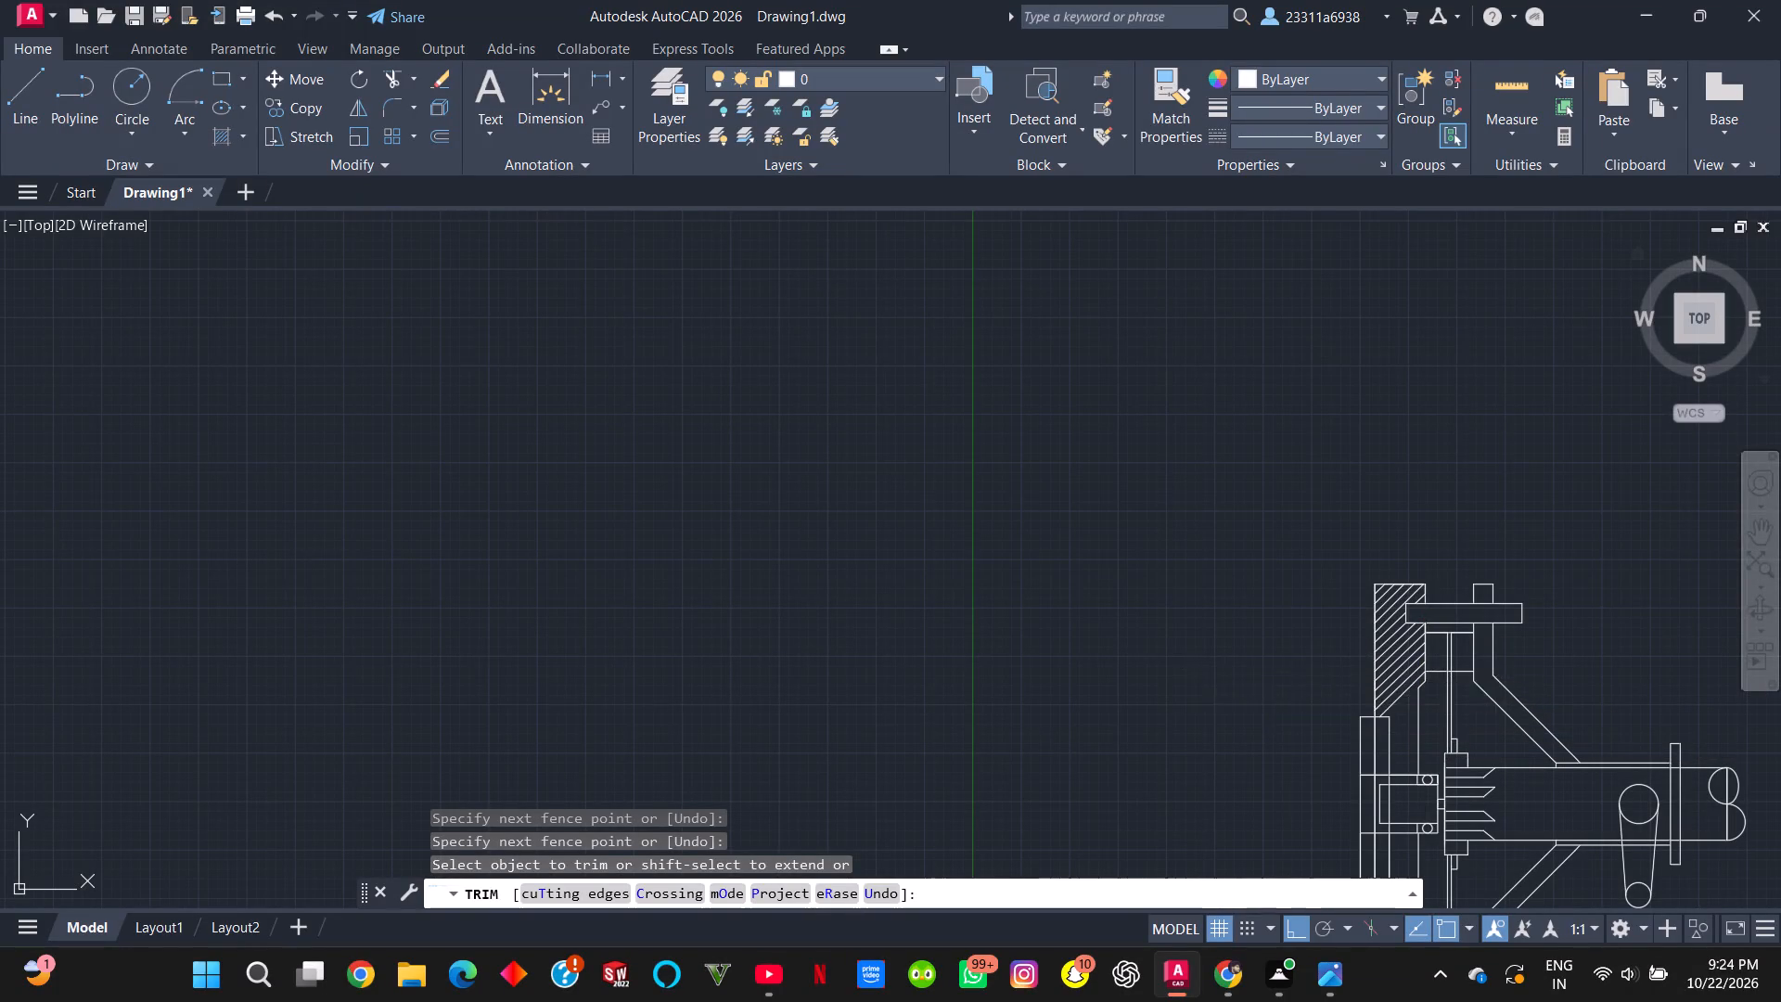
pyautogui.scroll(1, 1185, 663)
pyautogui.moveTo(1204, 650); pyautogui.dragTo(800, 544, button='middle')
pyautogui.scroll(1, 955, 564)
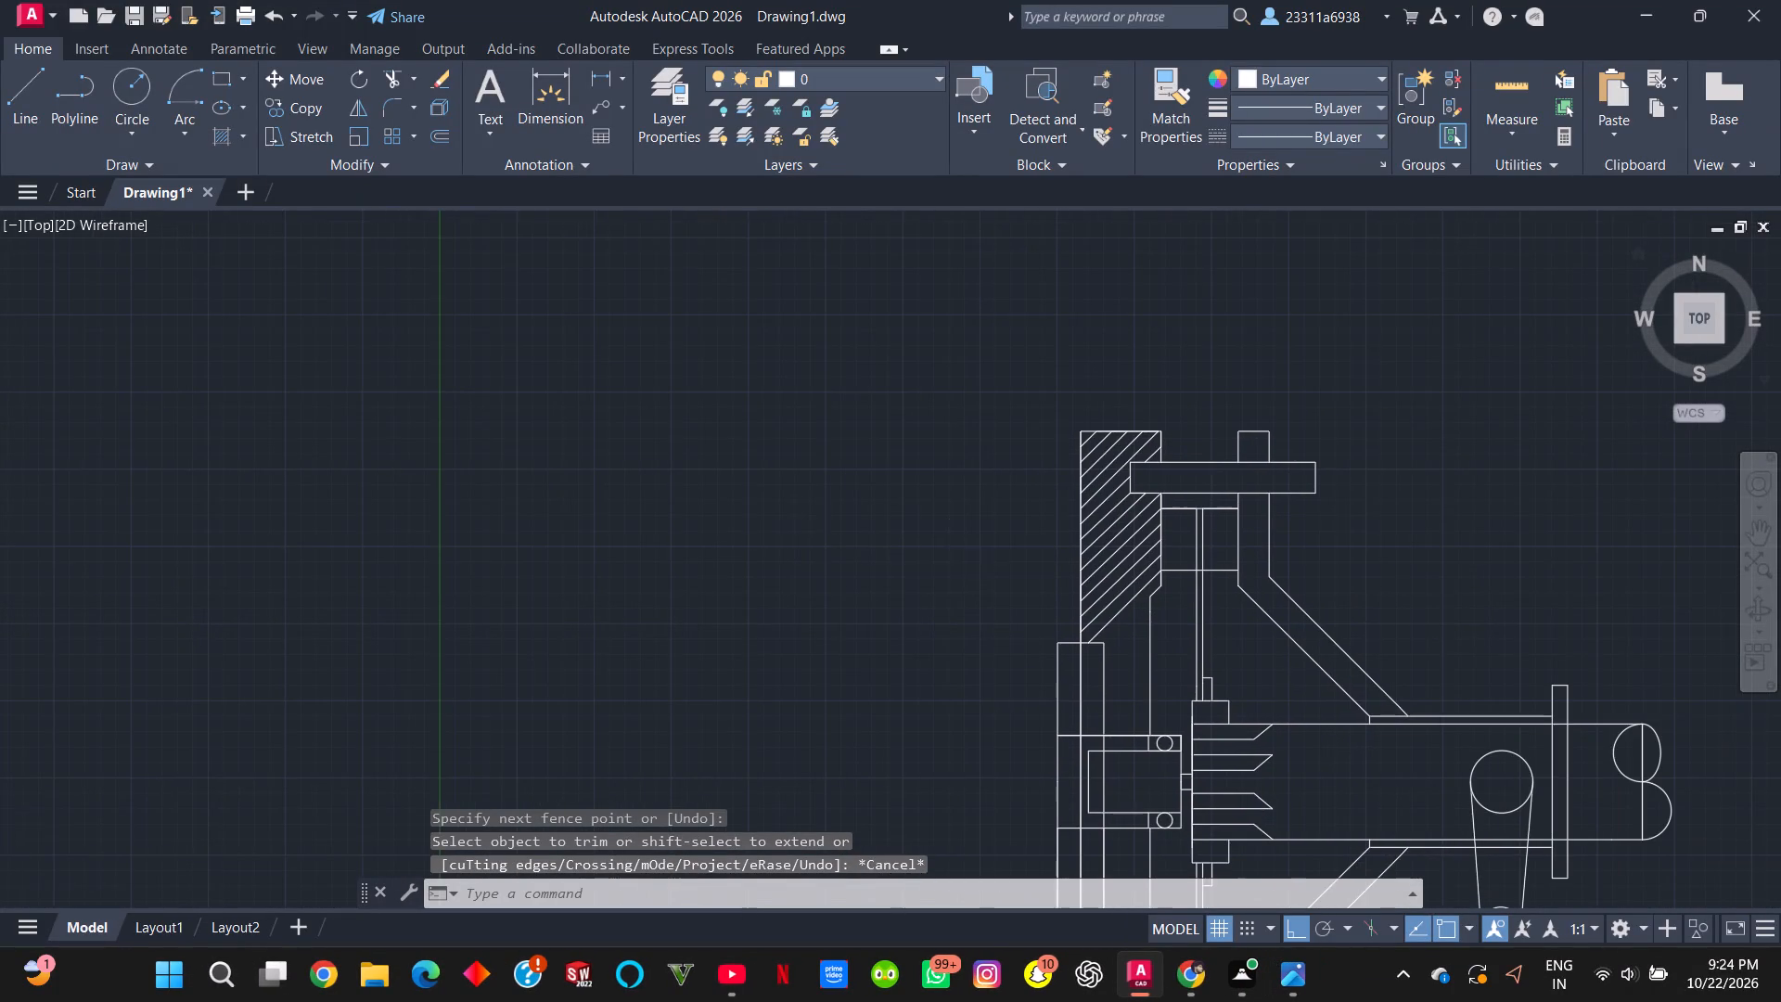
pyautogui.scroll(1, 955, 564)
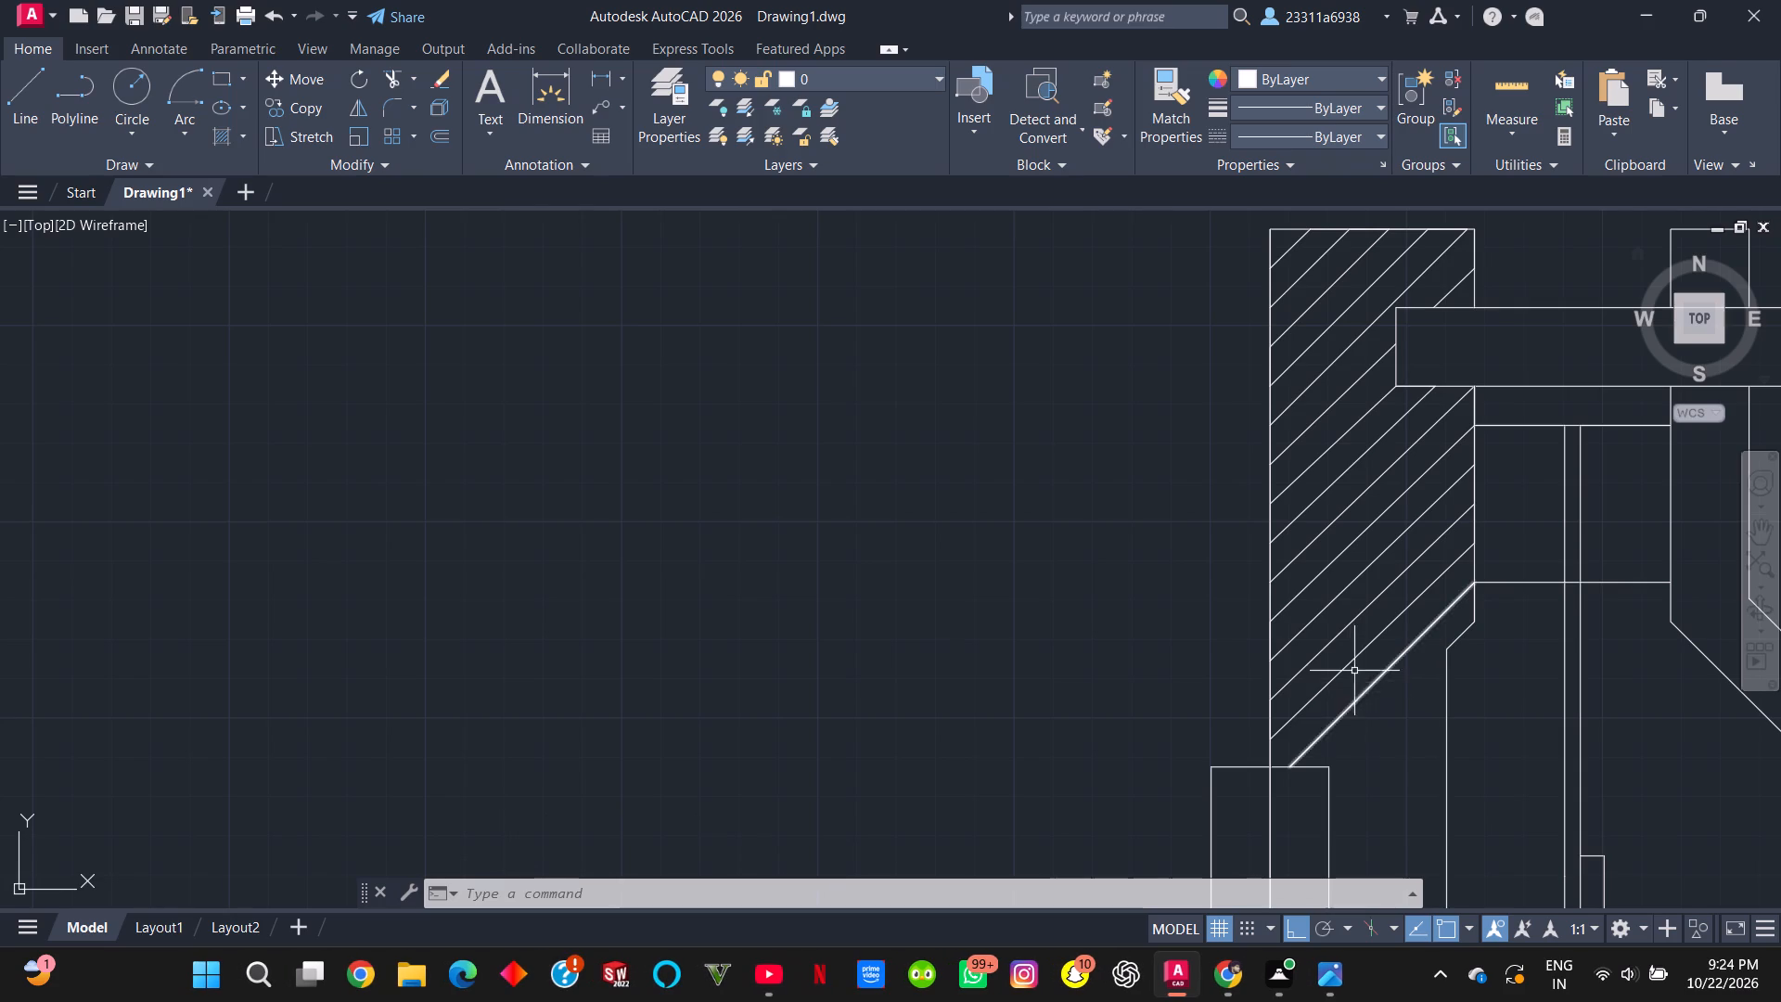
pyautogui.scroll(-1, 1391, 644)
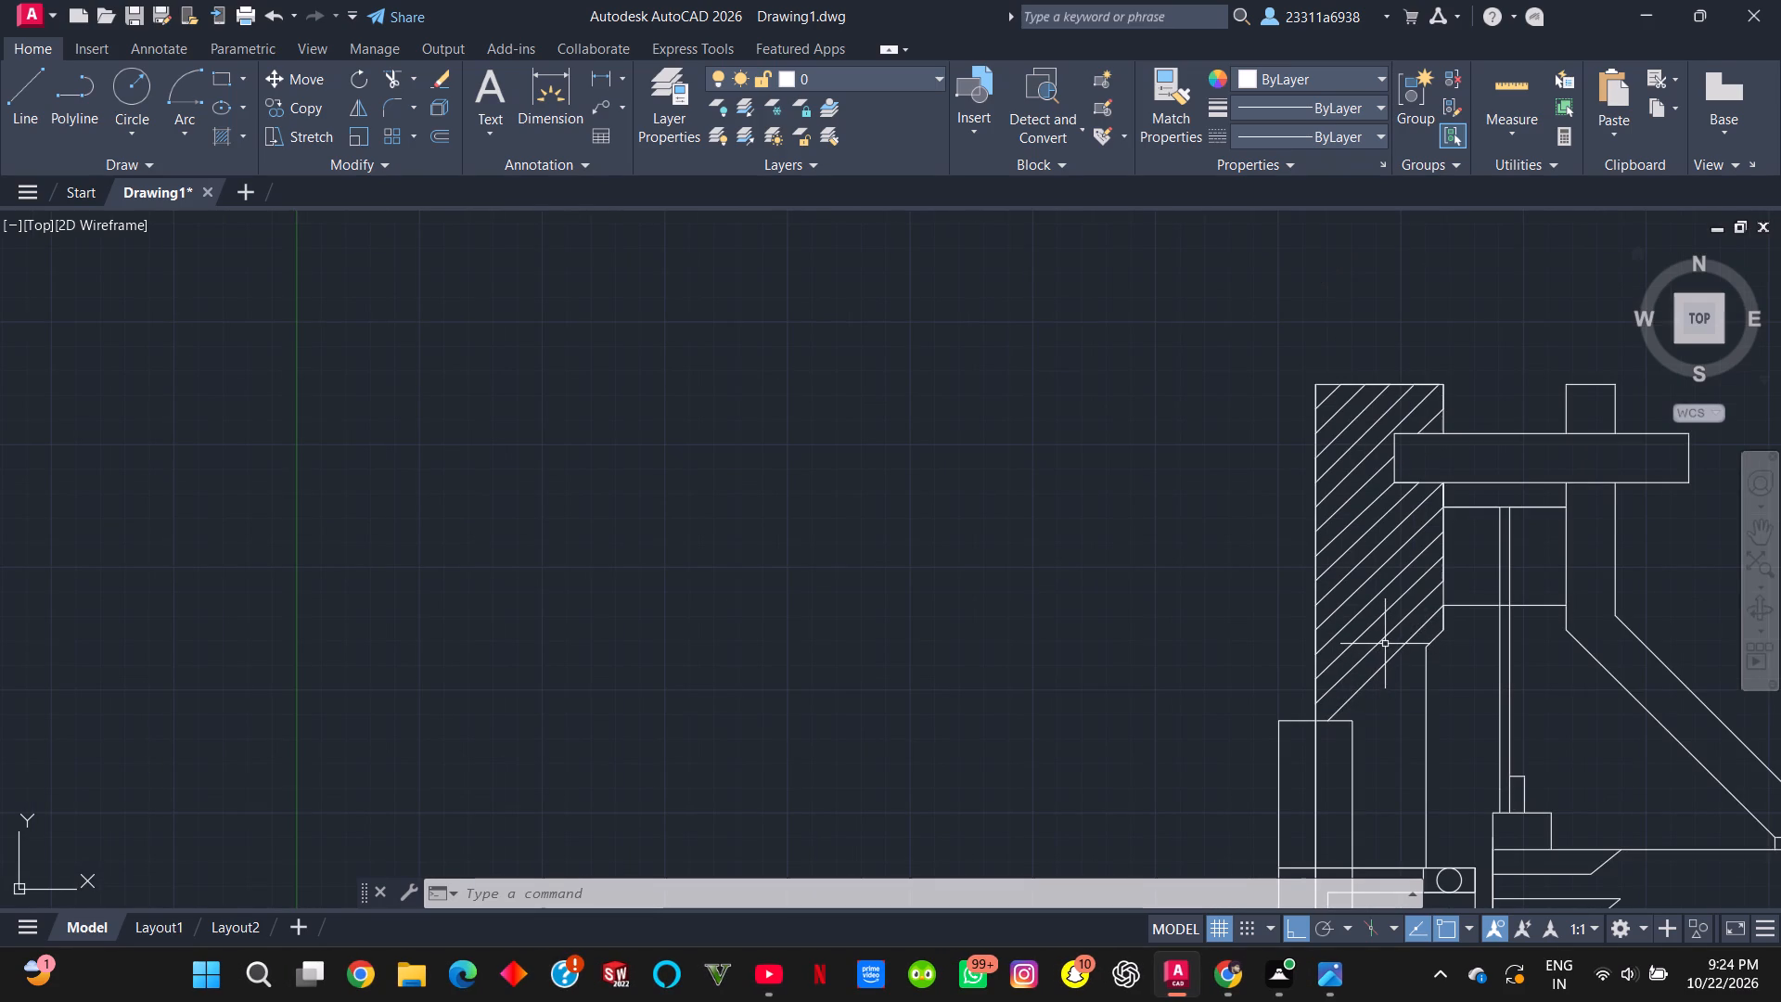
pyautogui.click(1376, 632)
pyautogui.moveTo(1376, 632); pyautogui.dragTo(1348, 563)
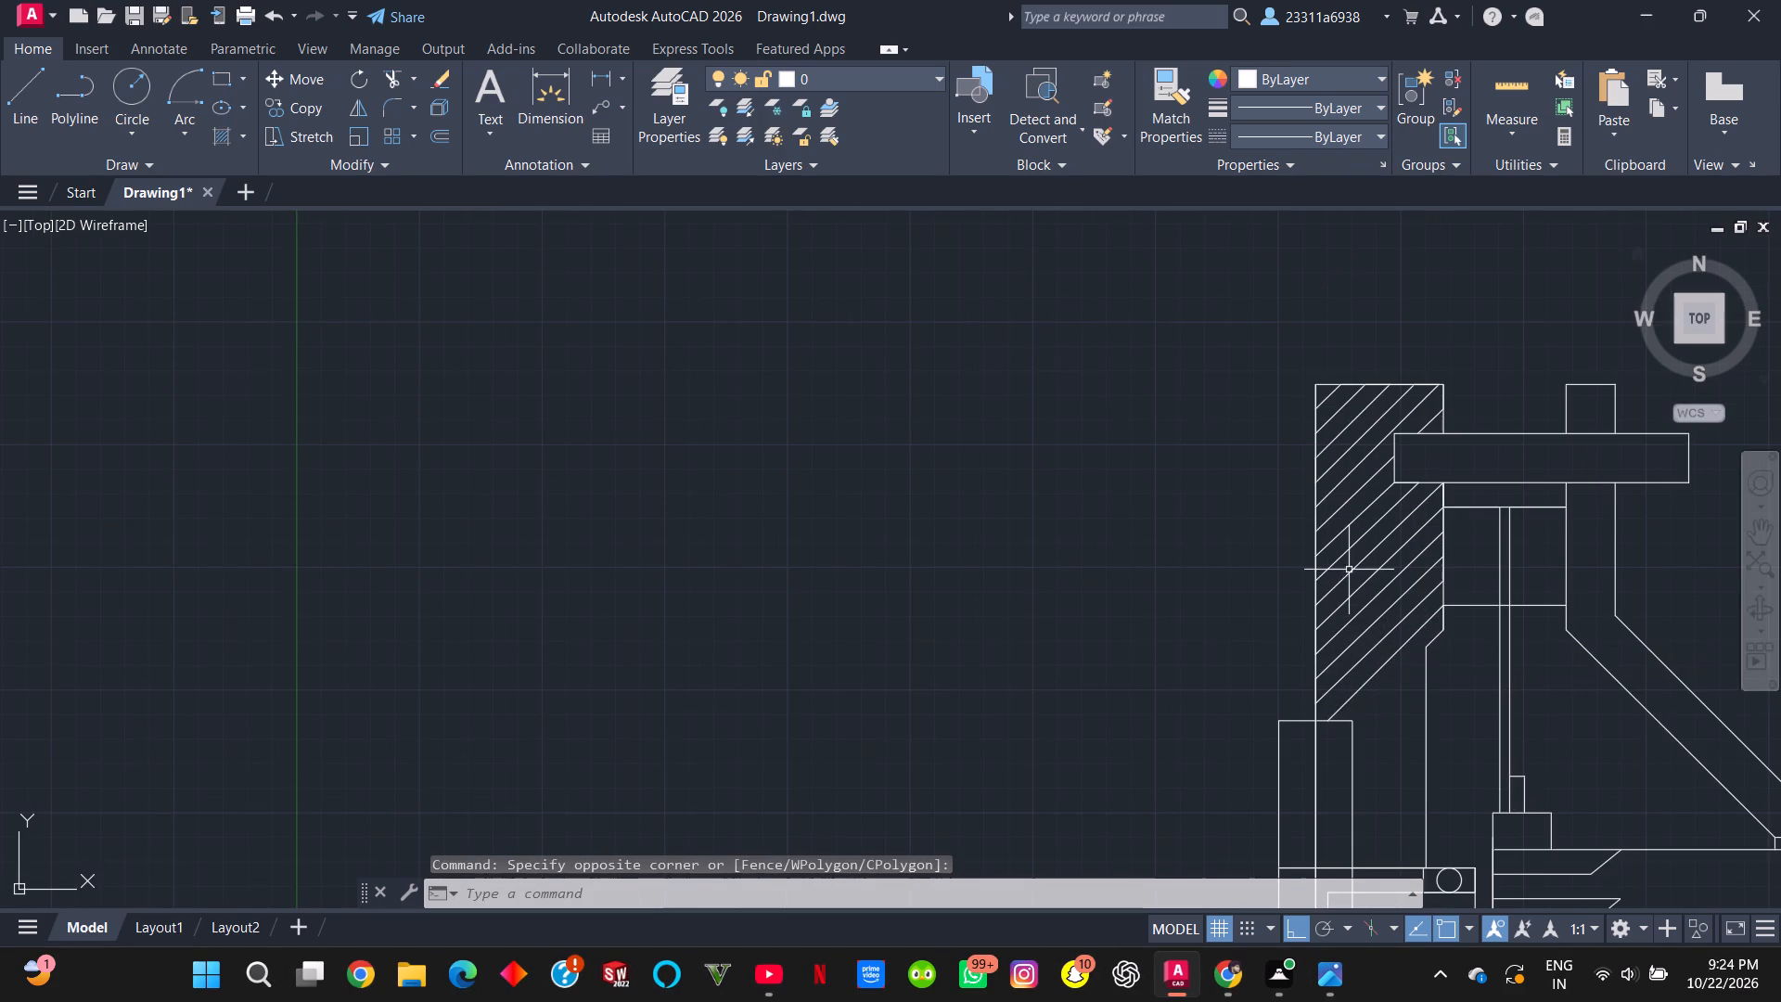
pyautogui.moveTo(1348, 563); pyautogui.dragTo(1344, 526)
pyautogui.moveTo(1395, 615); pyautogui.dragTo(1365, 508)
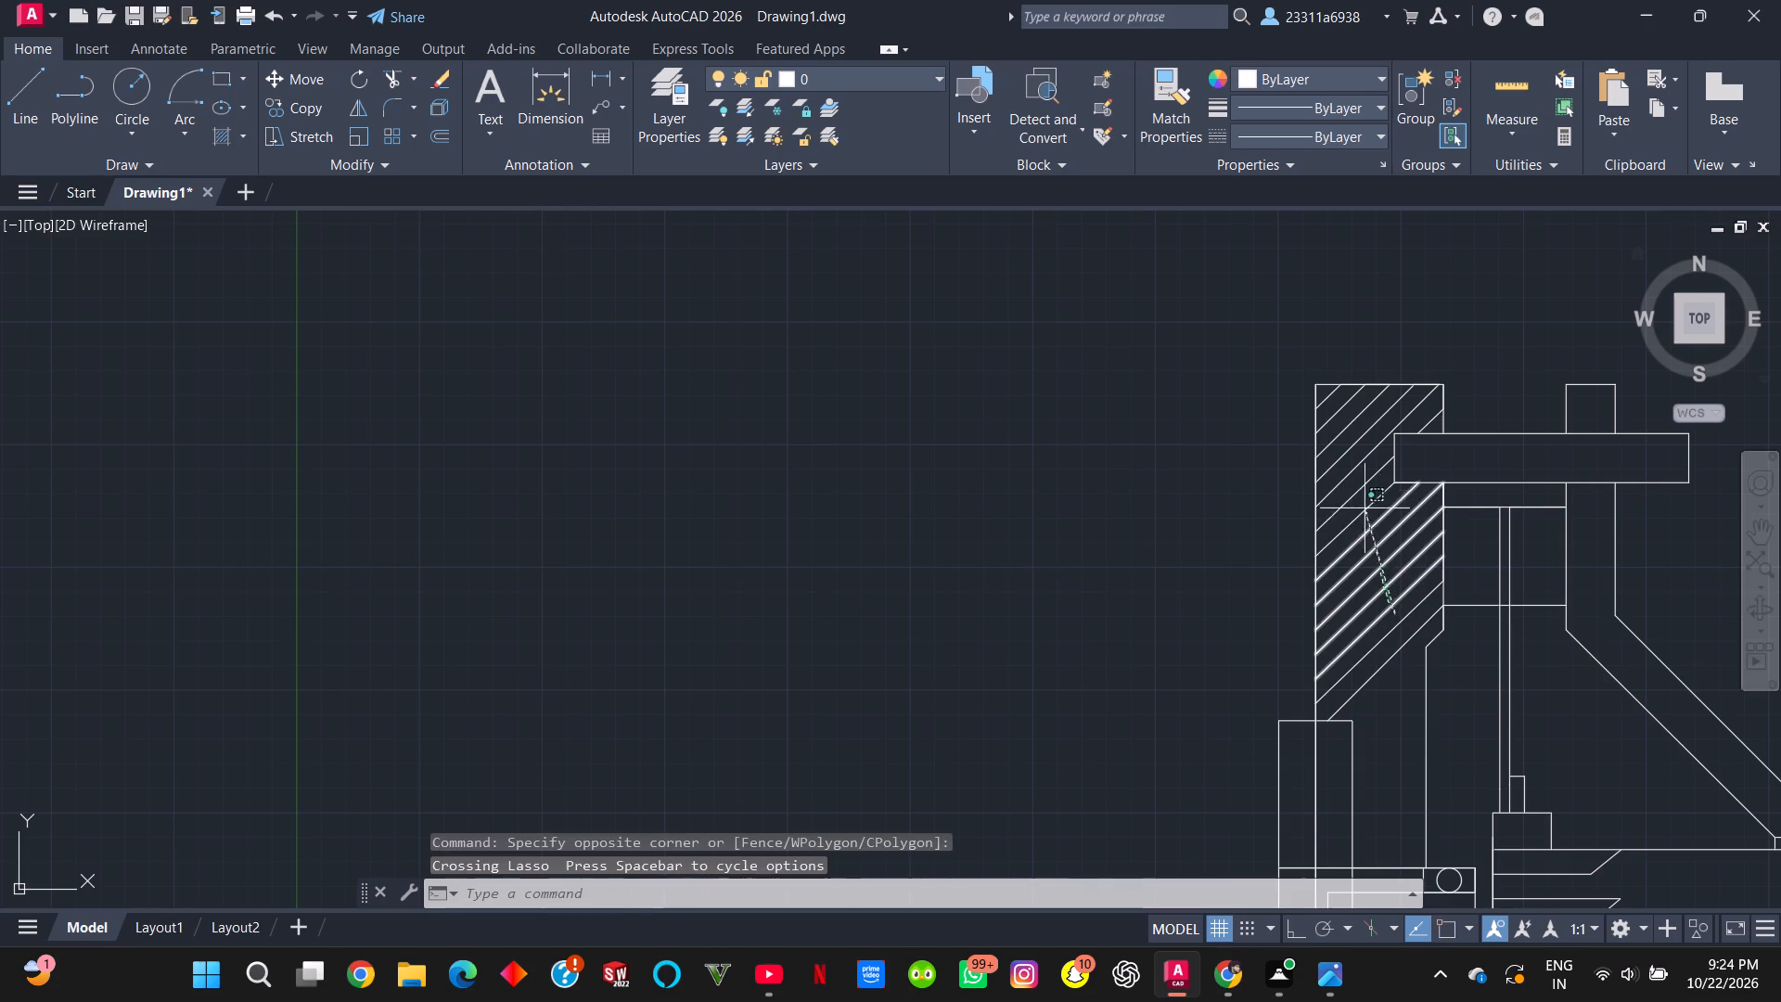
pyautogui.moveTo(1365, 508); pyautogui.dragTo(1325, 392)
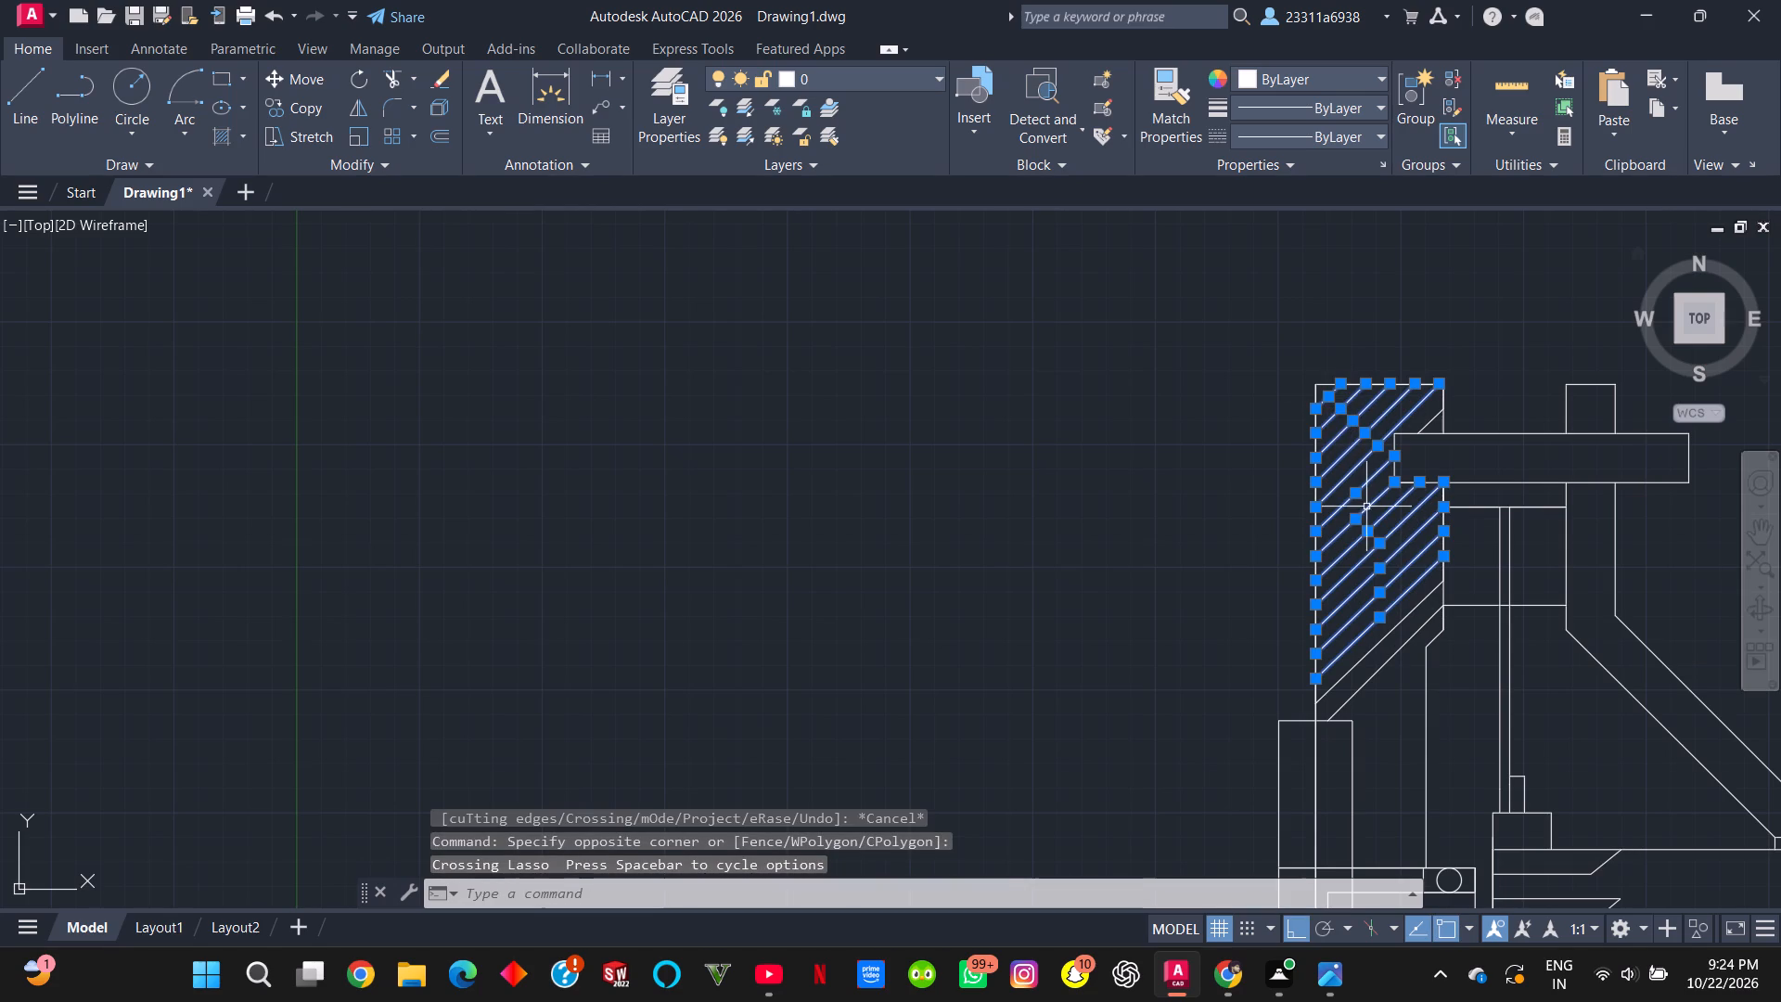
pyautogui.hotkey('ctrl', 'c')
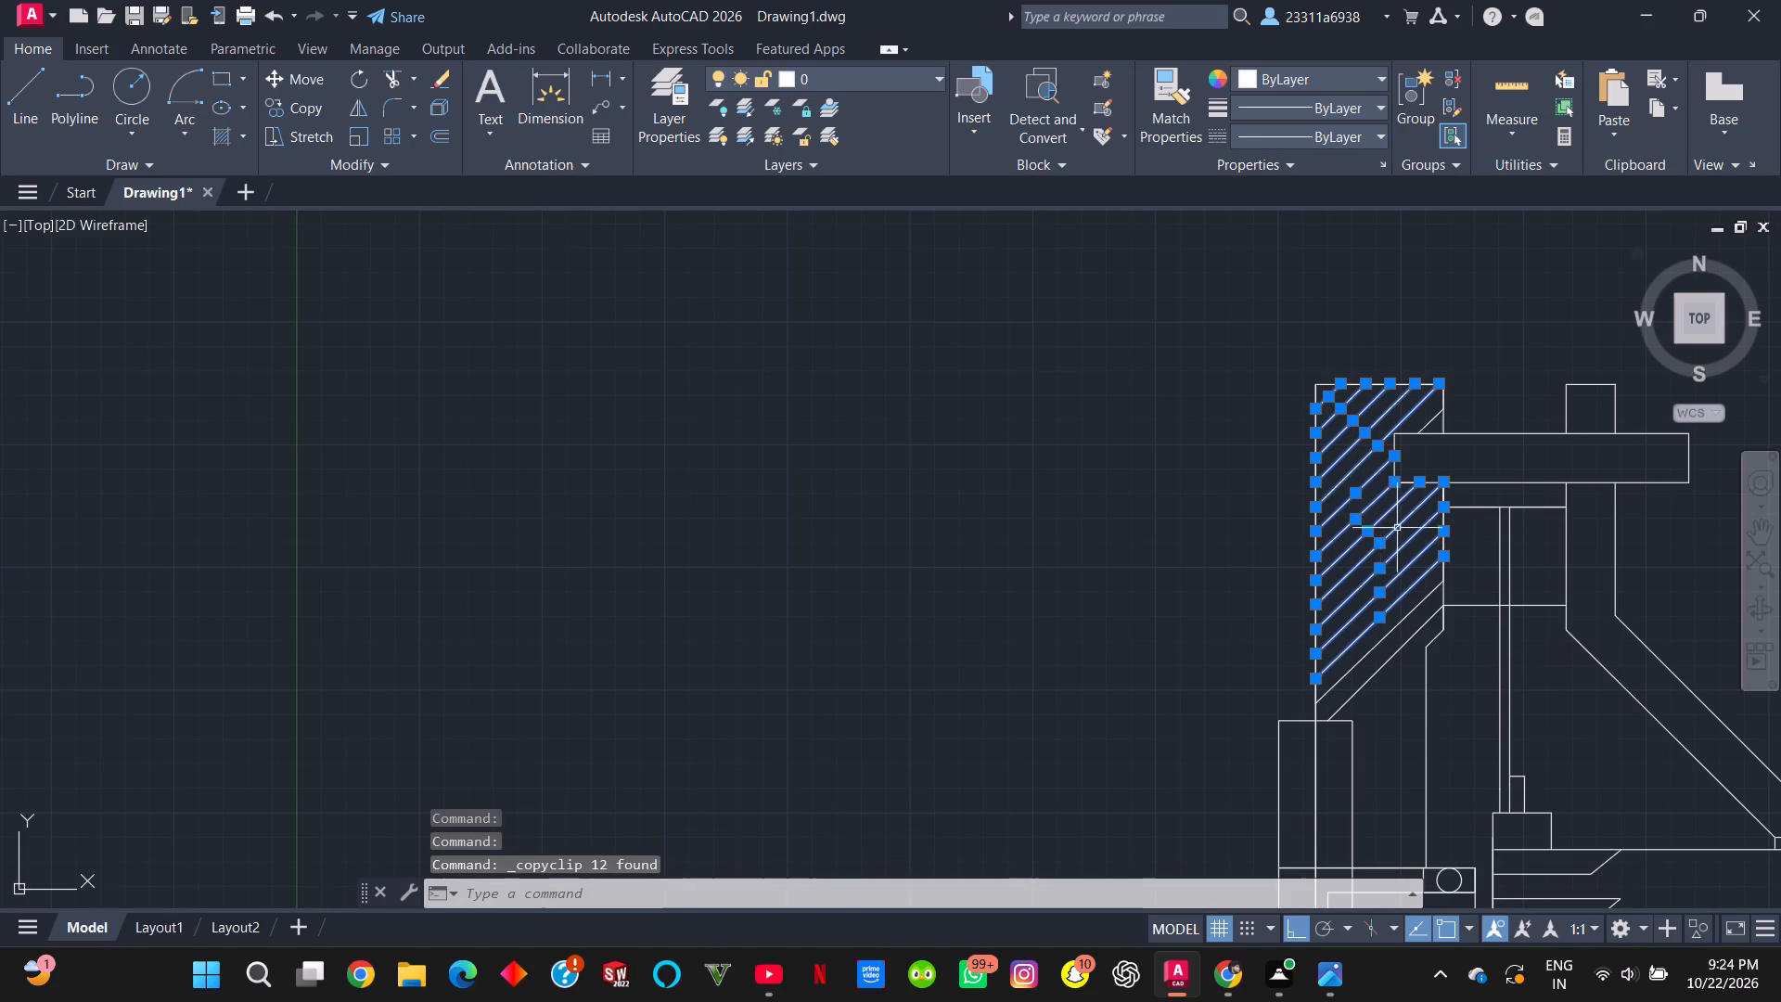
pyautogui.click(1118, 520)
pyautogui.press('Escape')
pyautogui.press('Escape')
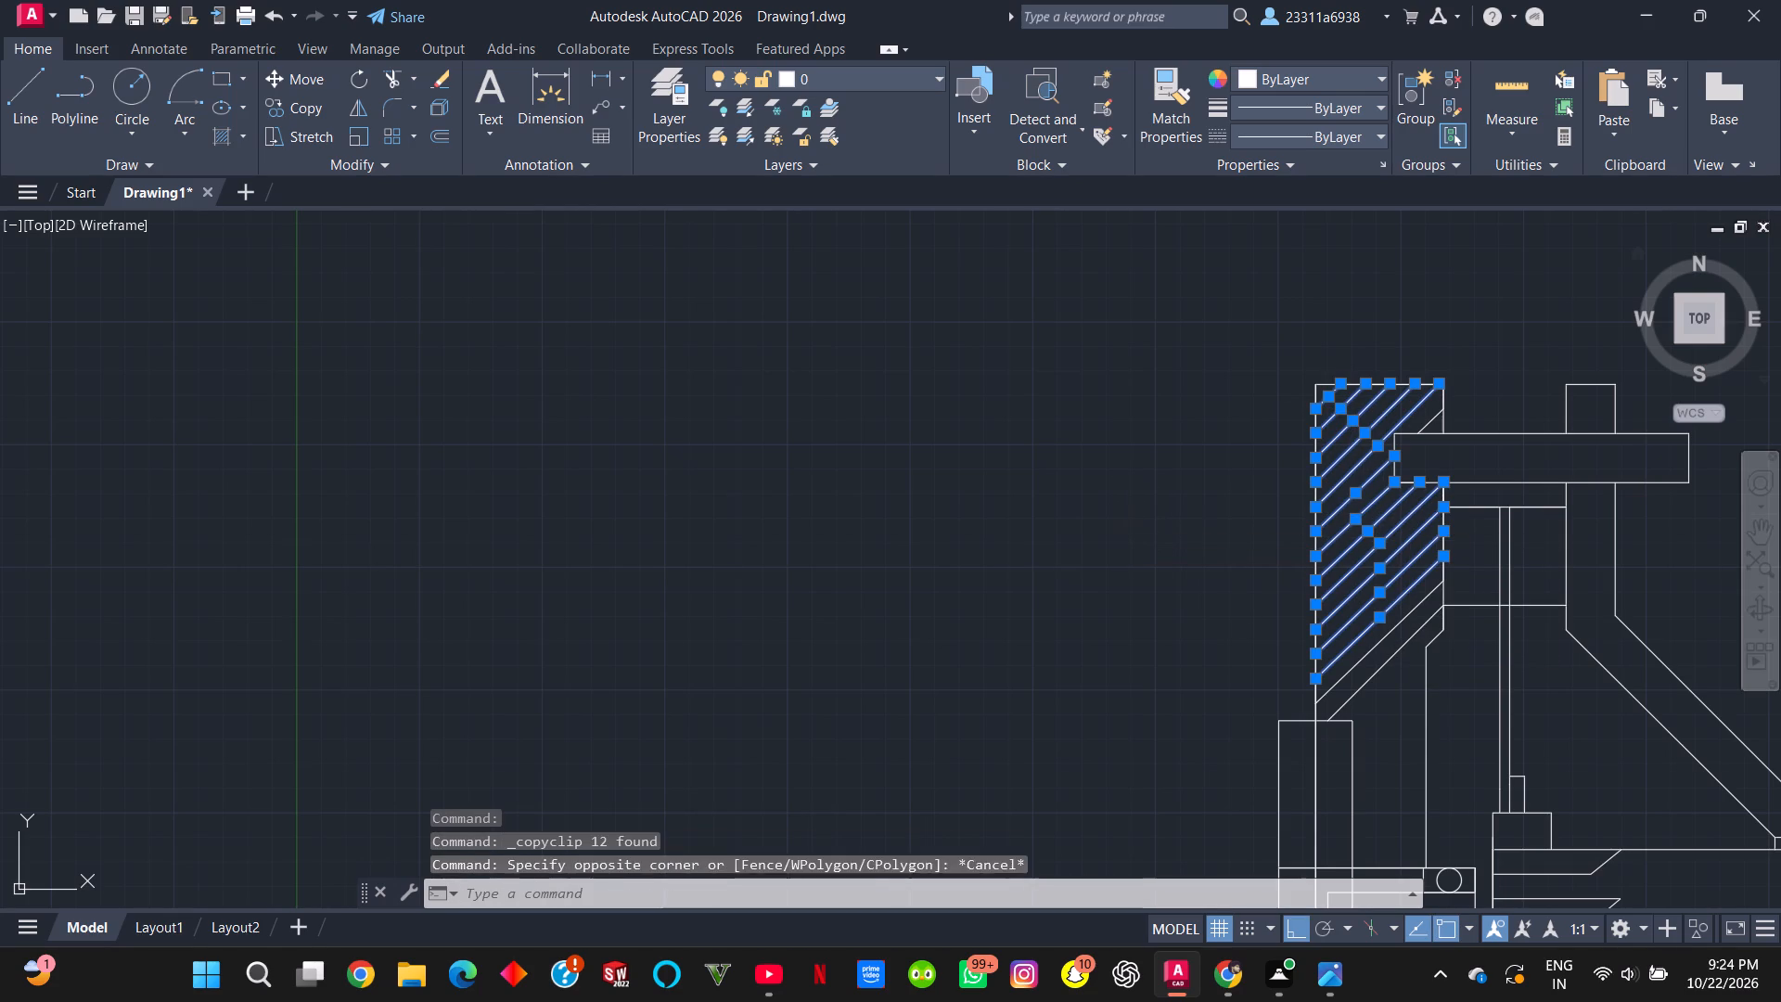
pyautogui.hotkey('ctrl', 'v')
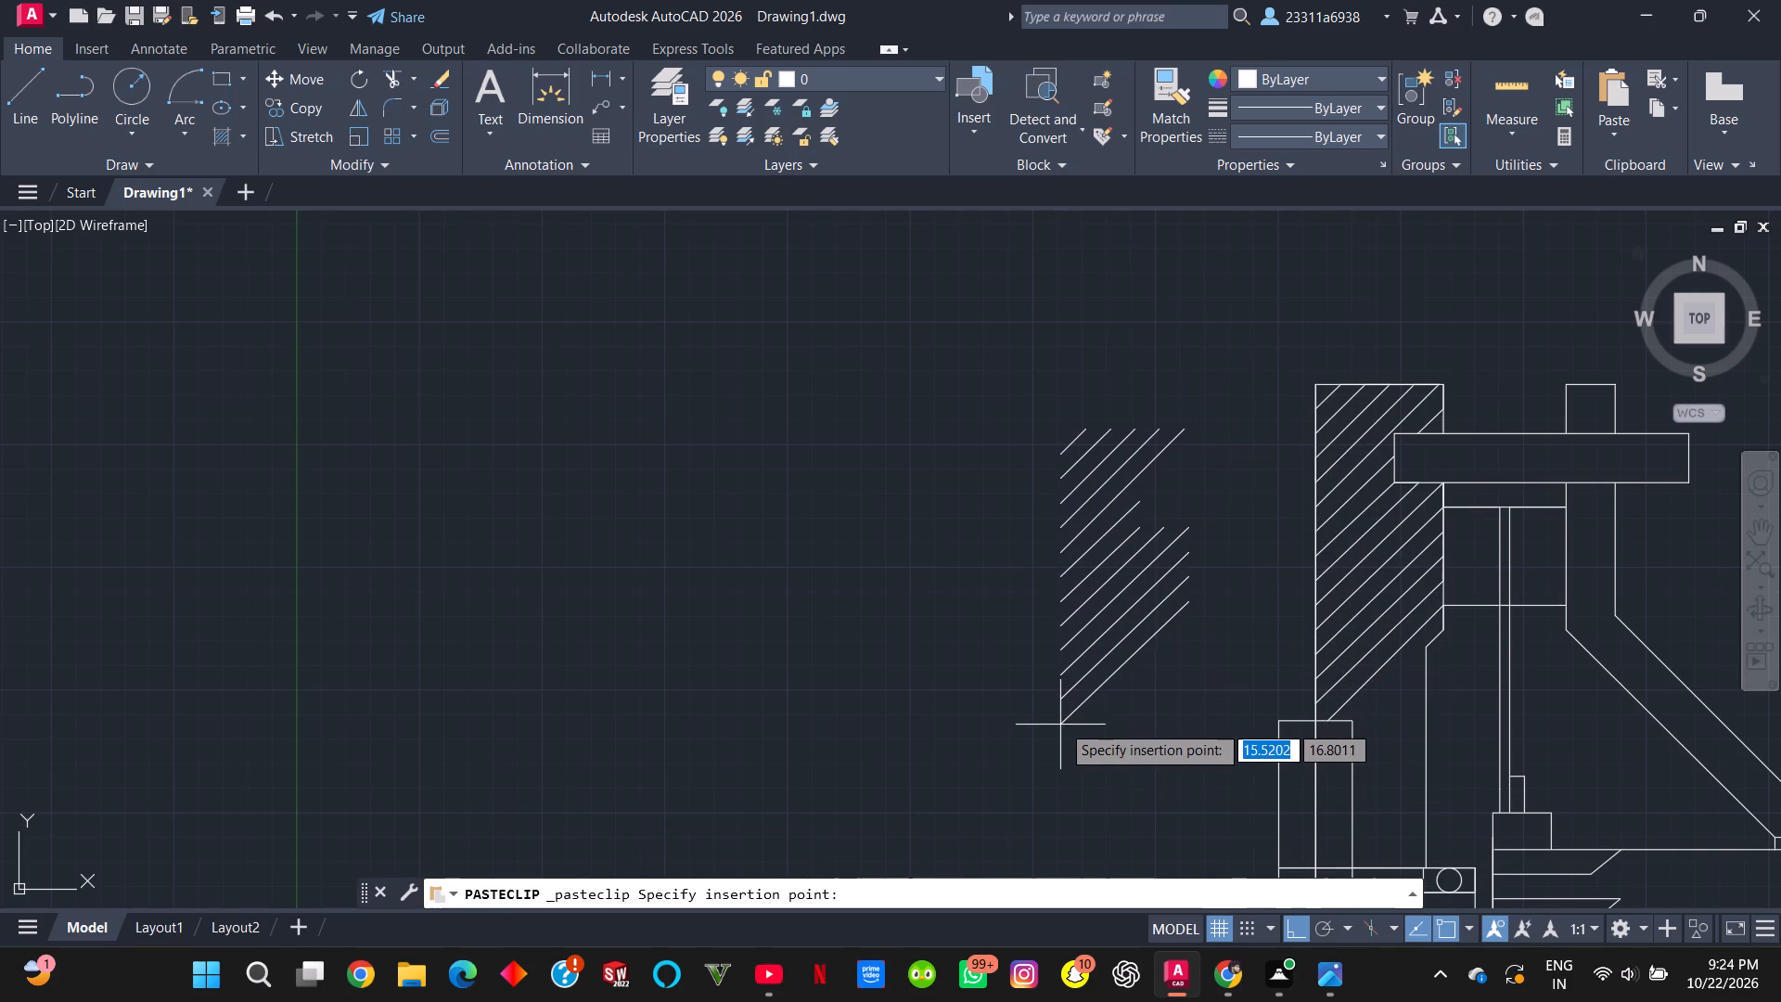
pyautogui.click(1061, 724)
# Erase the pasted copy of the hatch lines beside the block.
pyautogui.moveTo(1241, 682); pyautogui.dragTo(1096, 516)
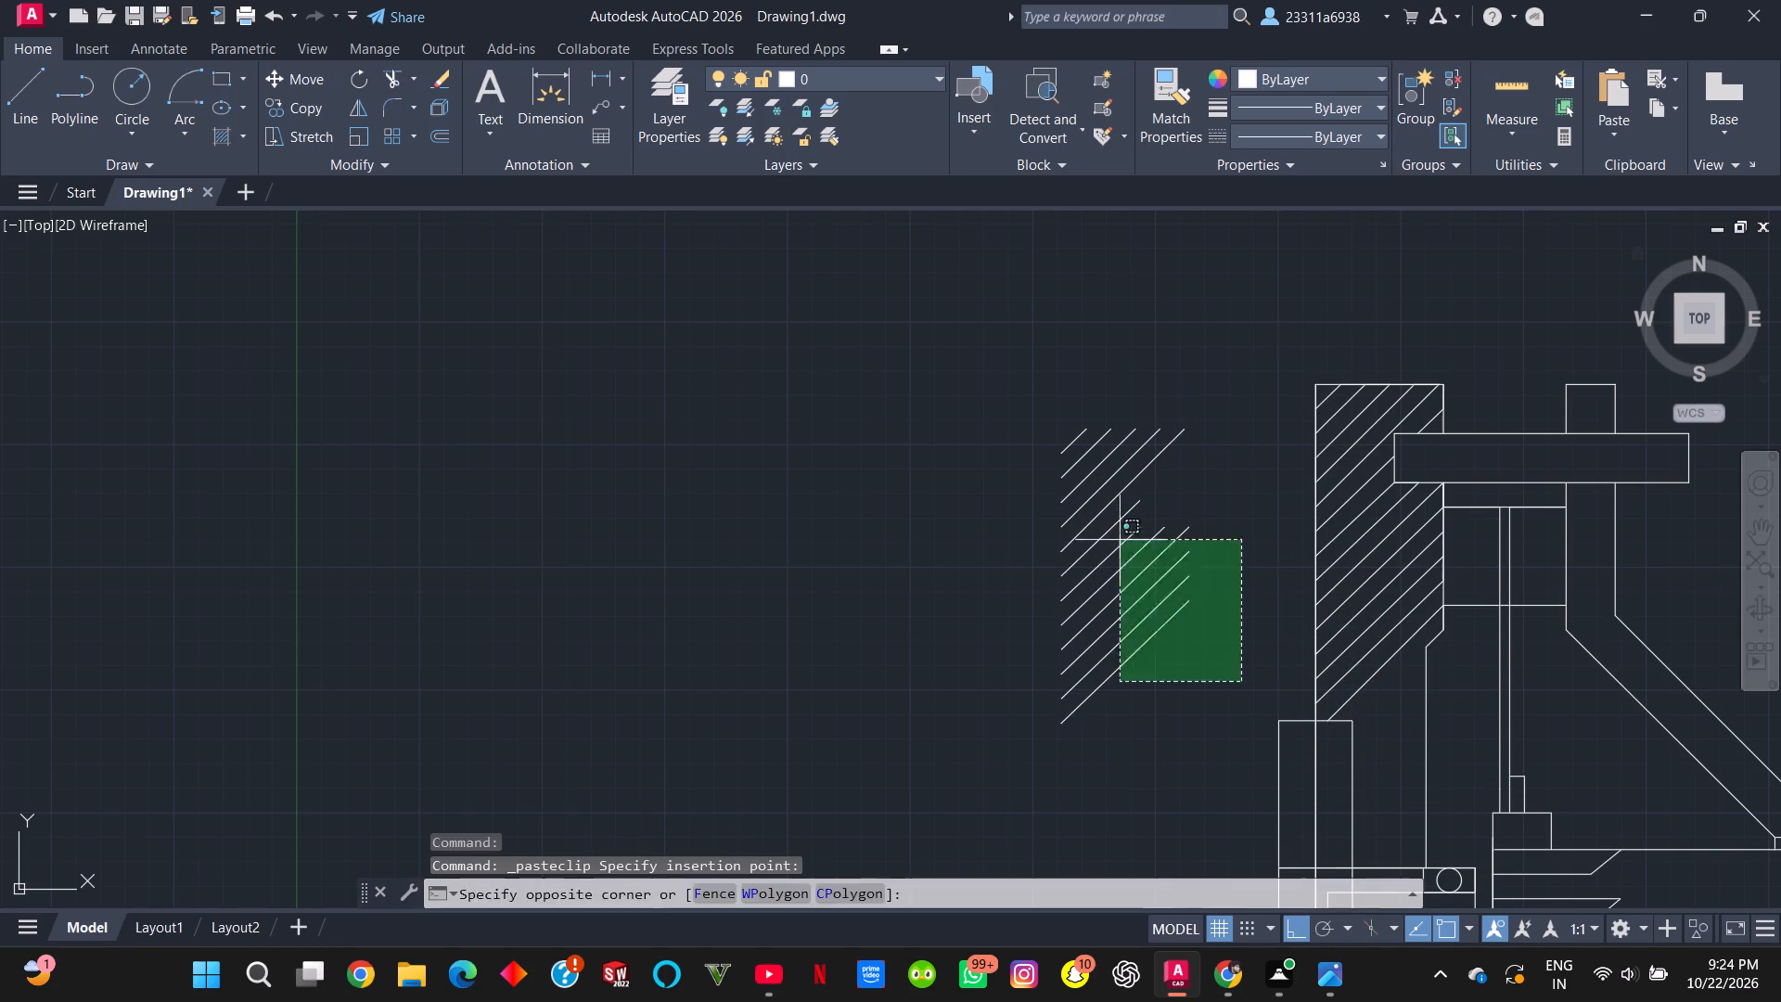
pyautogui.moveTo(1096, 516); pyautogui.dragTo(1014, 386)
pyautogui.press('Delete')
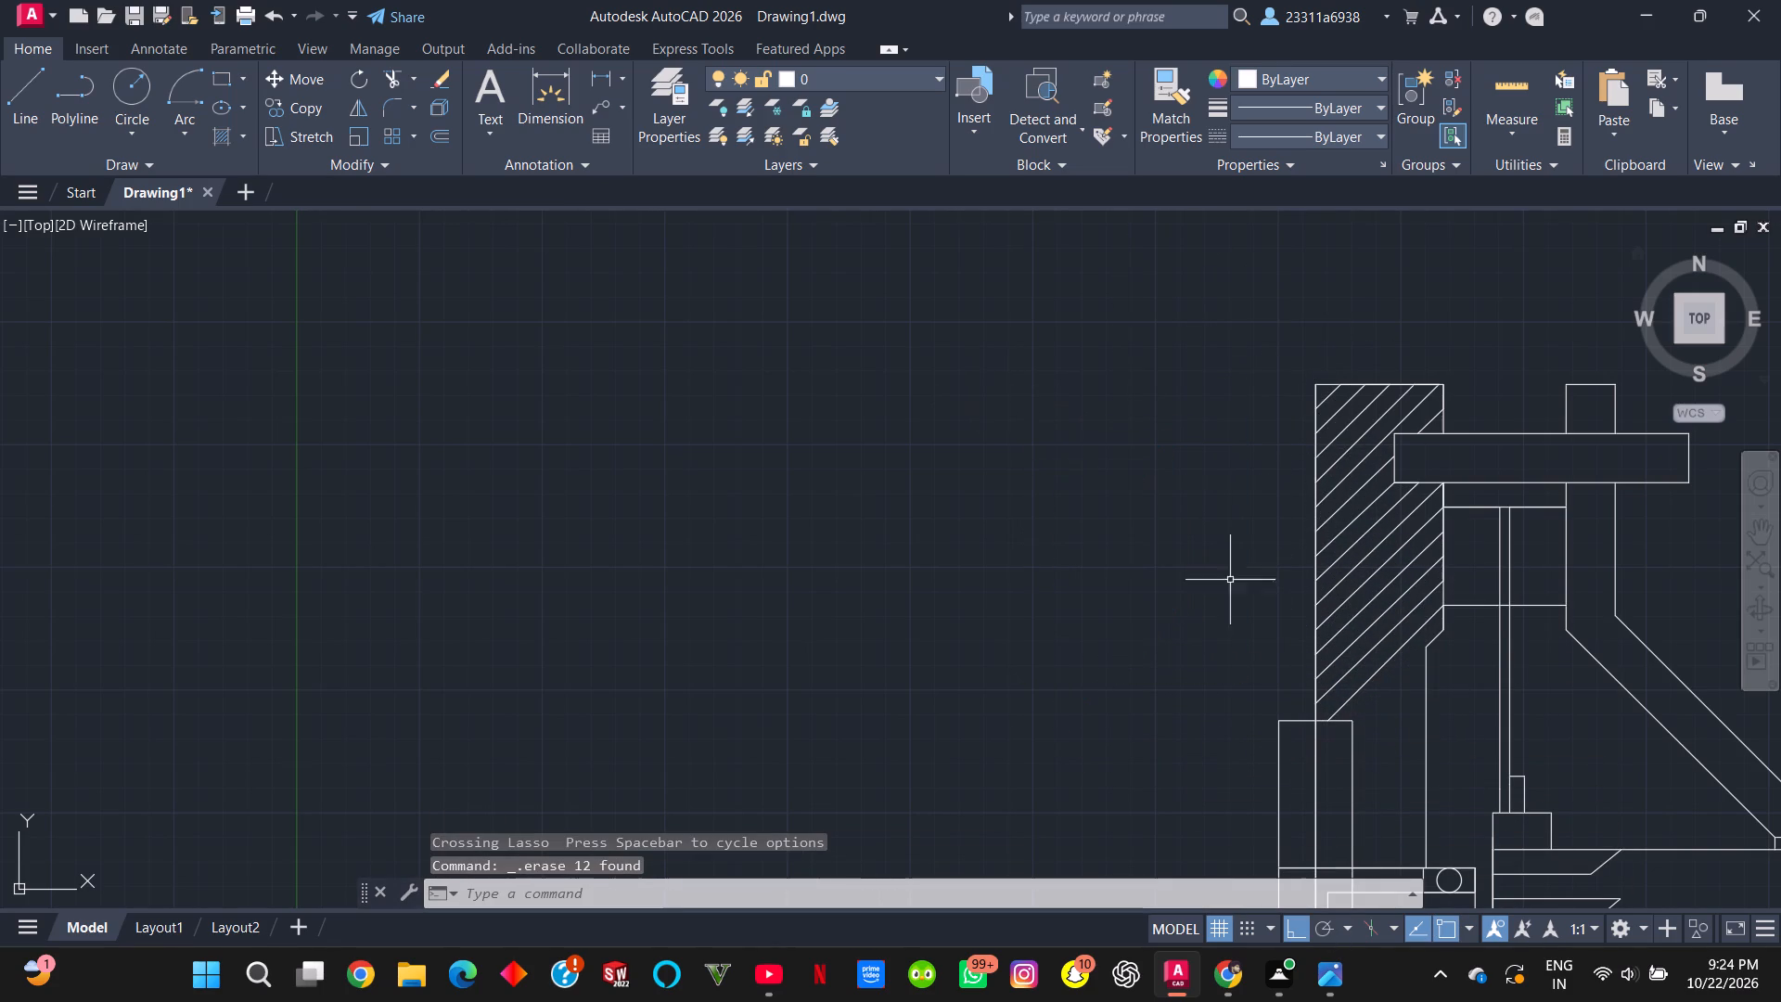
# Draw eight consecutive 0.5-long vertical line segments down the block's right edge, starting from the lower corner of its chamfer.
pyautogui.moveTo(1122, 602); pyautogui.dragTo(1008, 474, button='middle')
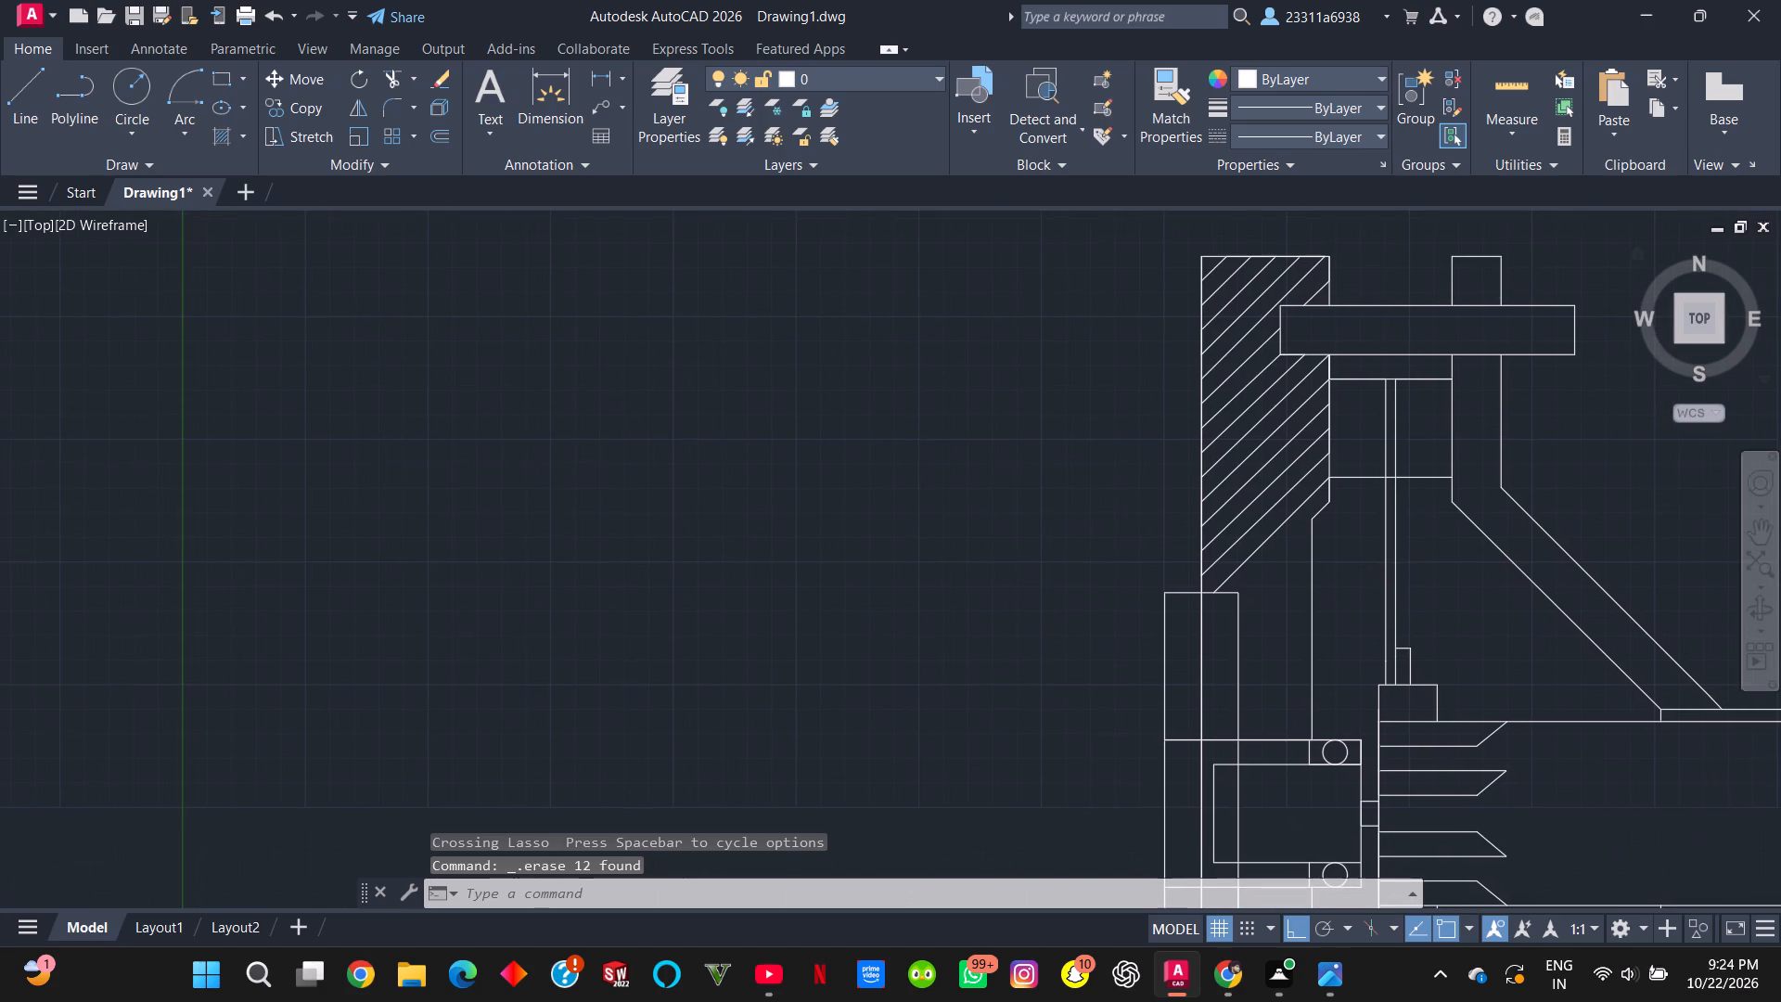
pyautogui.click(36, 92)
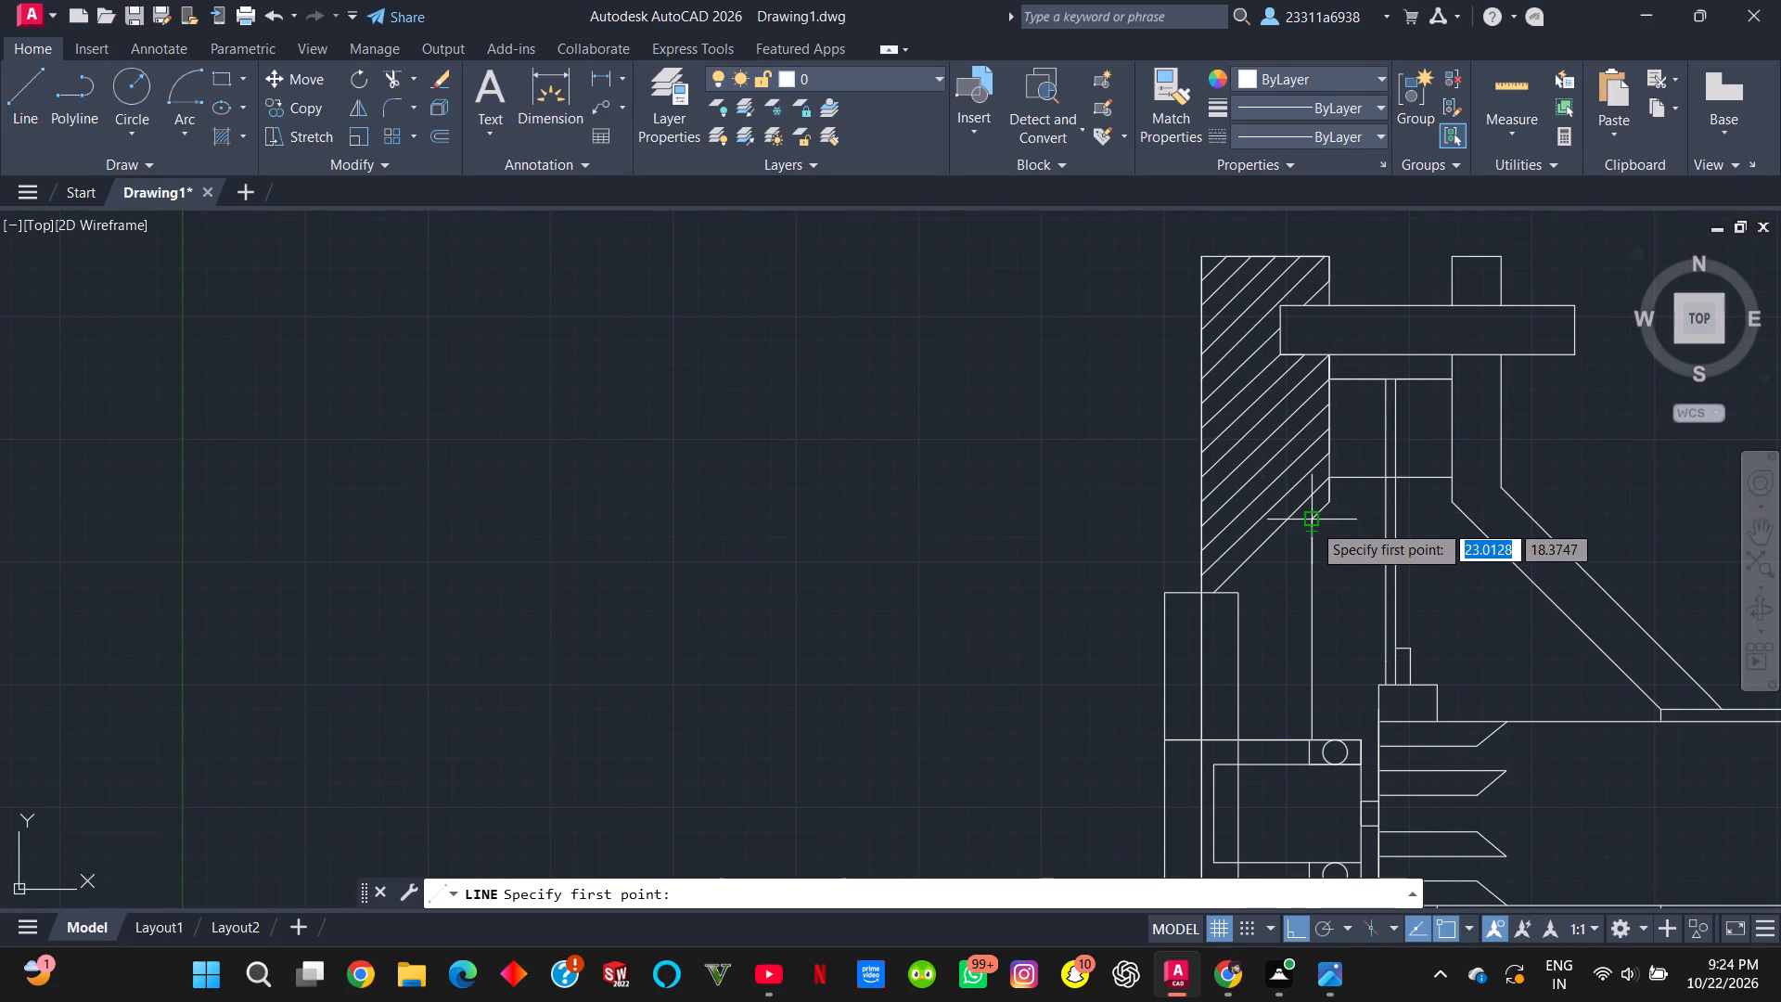
pyautogui.click(1313, 523)
pyautogui.write('0.5')
pyautogui.press('Return')
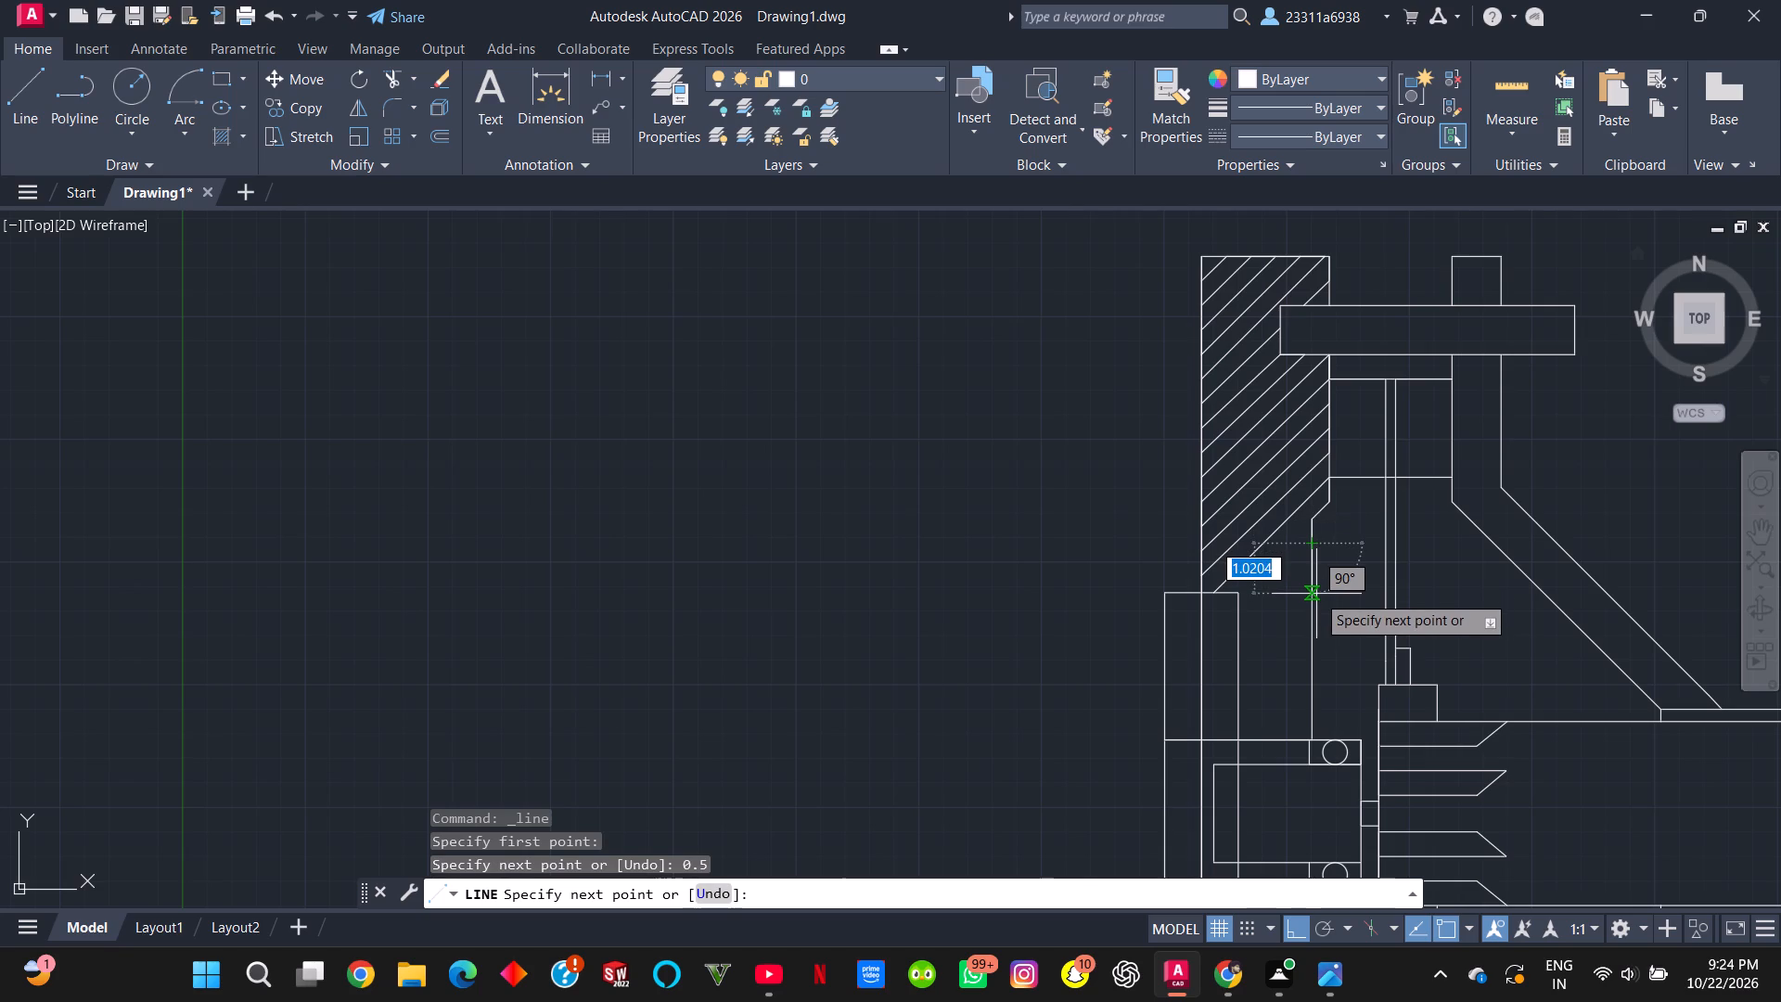
pyautogui.write('0.5')
pyautogui.press('Return')
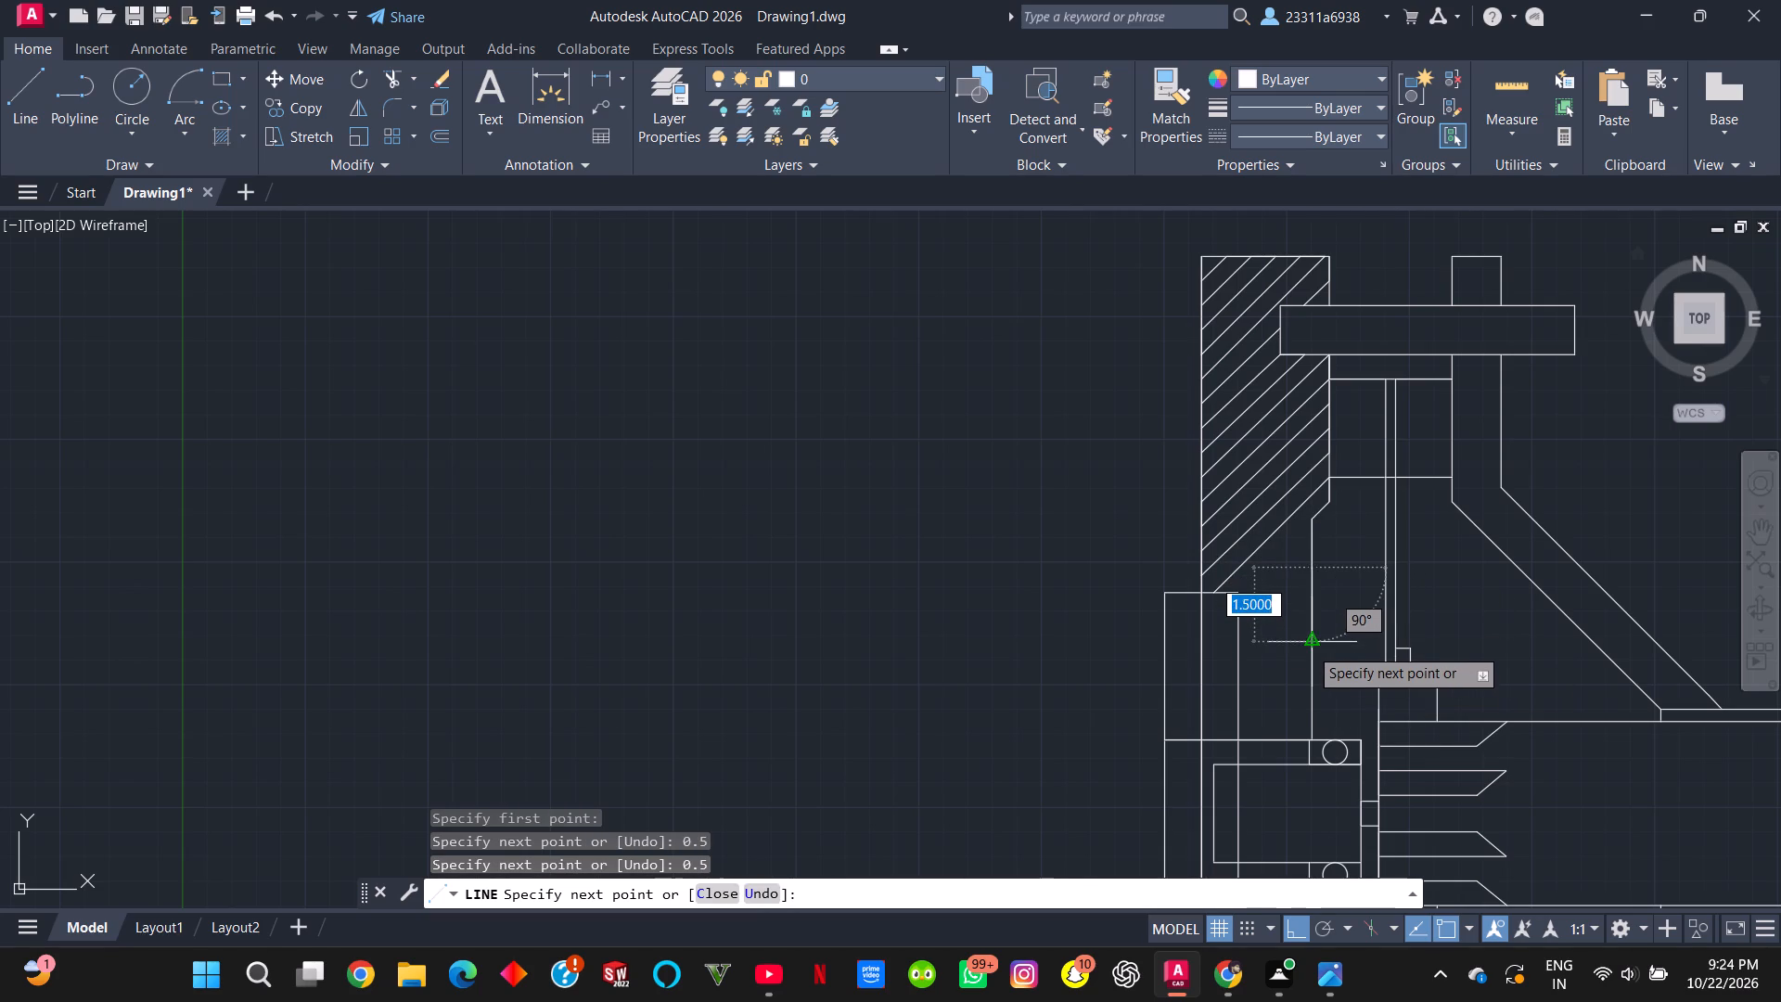
pyautogui.write('0.5')
pyautogui.press('Return')
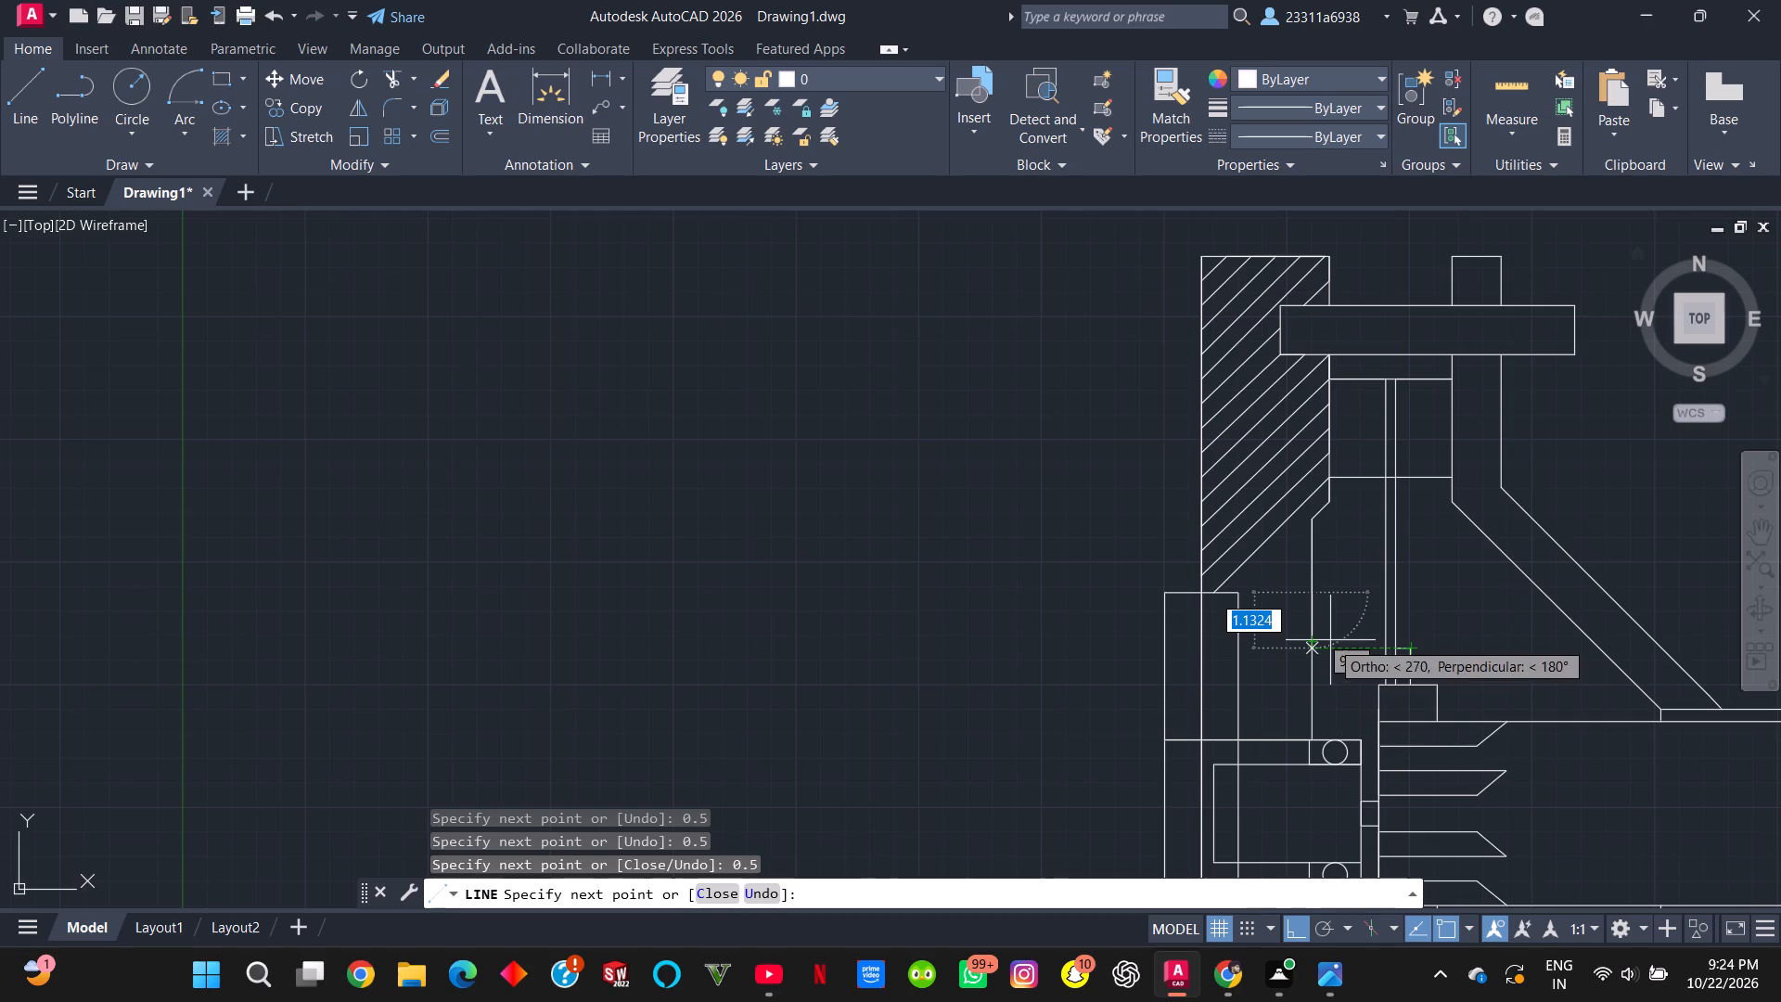
pyautogui.write('0.5')
pyautogui.press('Return')
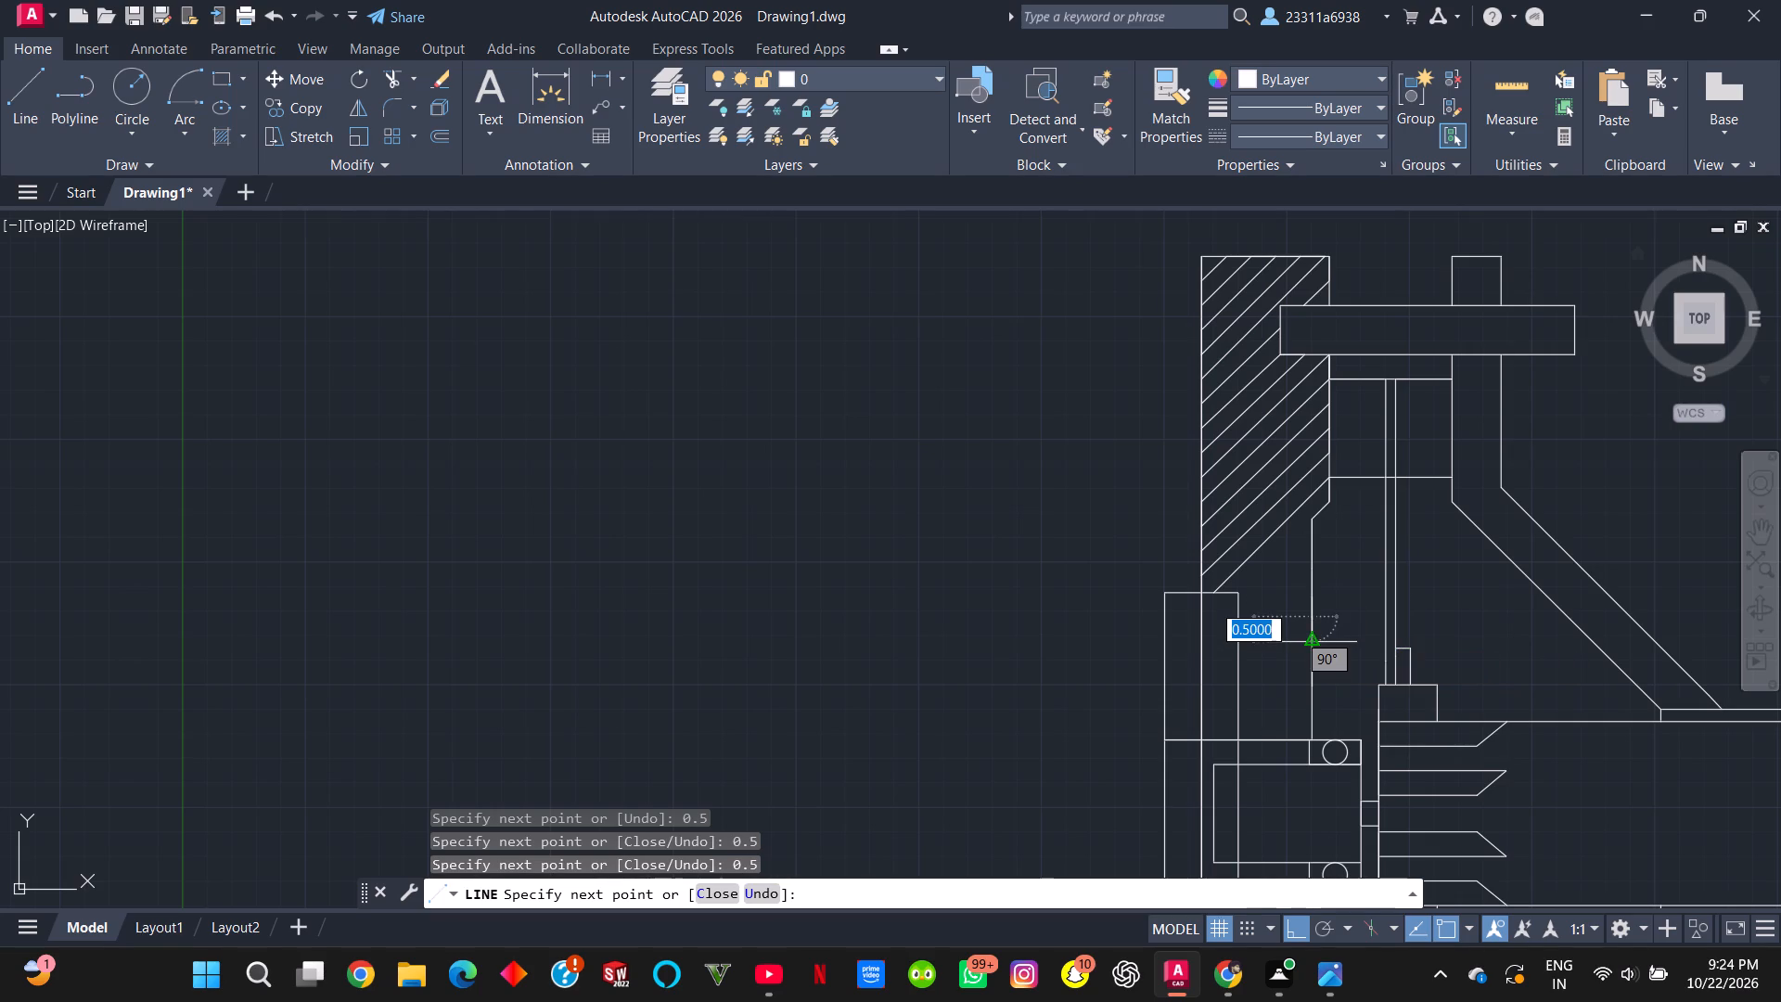
pyautogui.write('0.5')
pyautogui.press('Return')
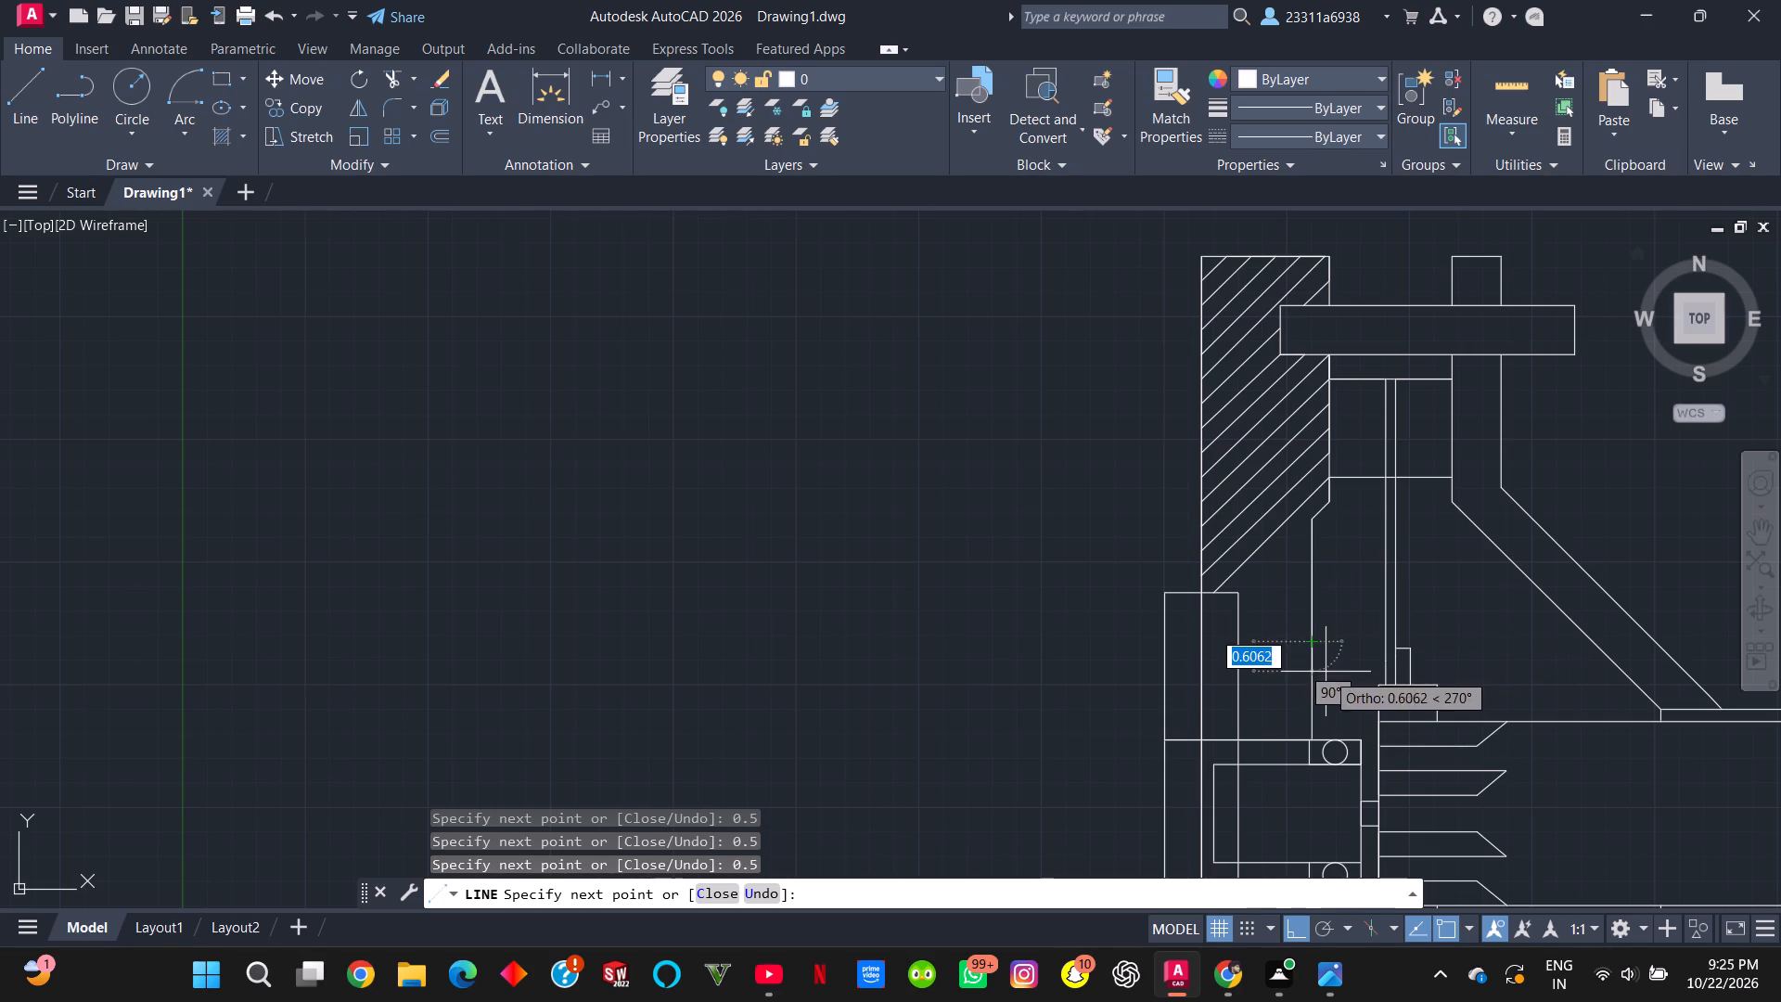
pyautogui.write('0.5')
pyautogui.press('Return')
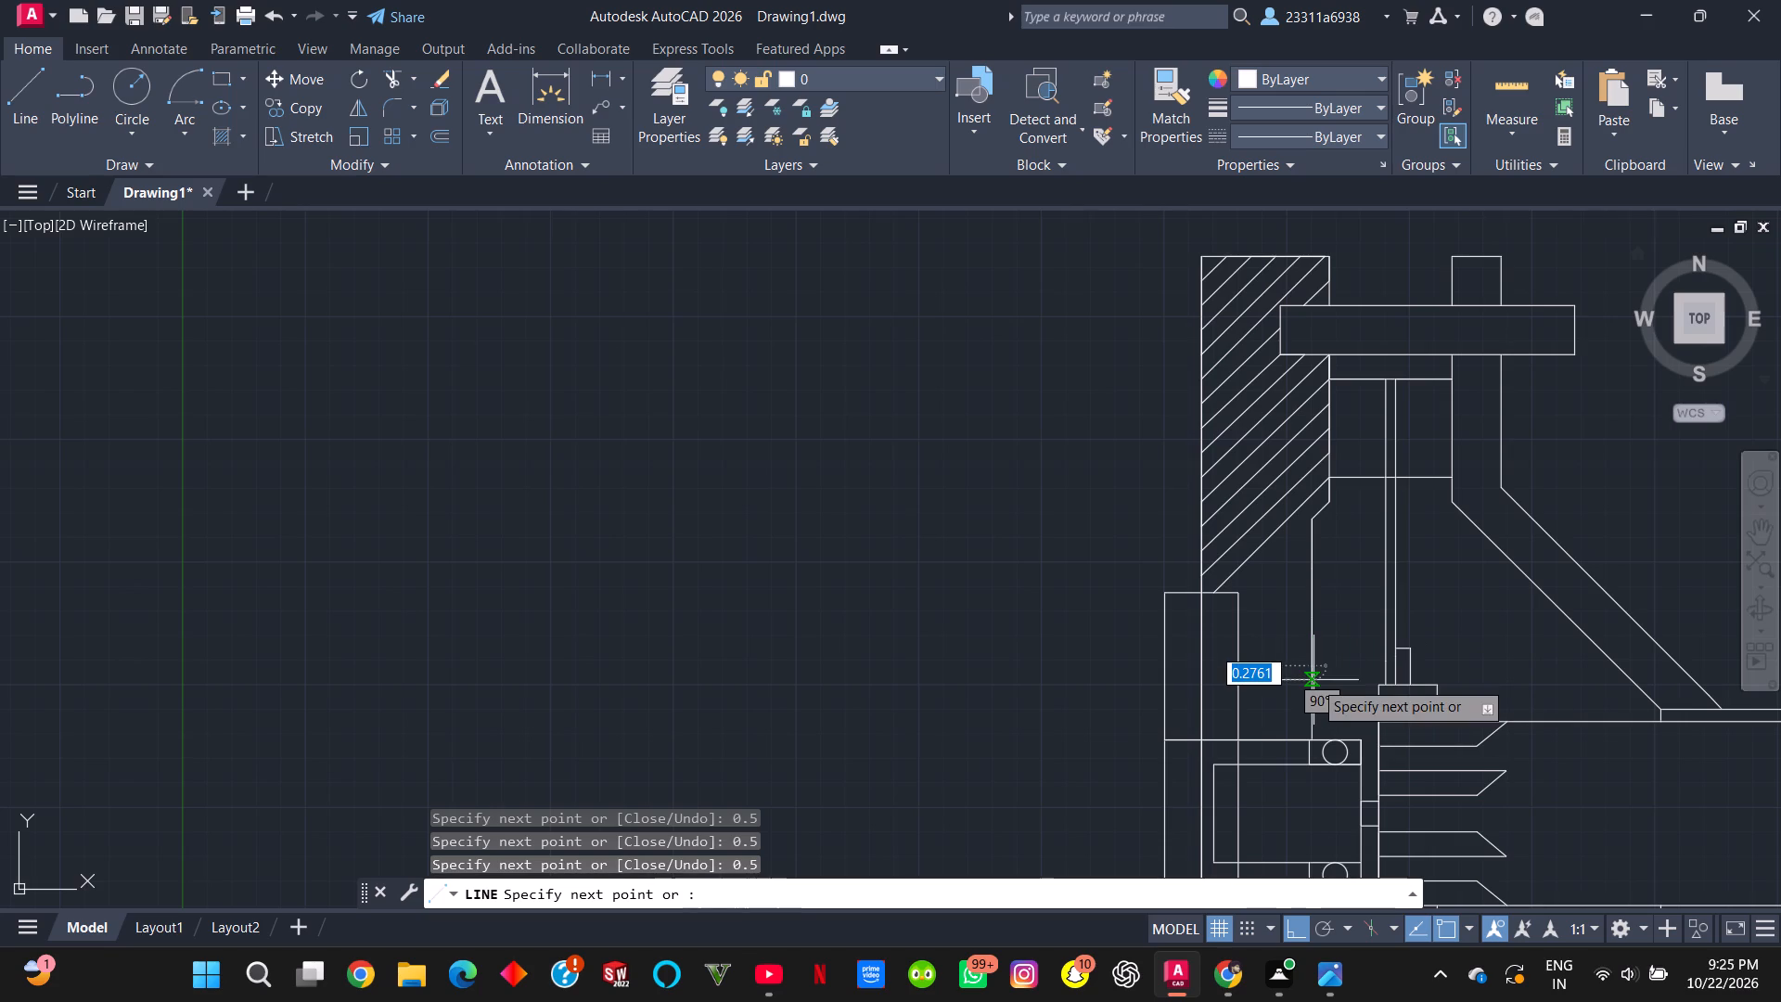
pyautogui.write('0.5')
pyautogui.press('Return')
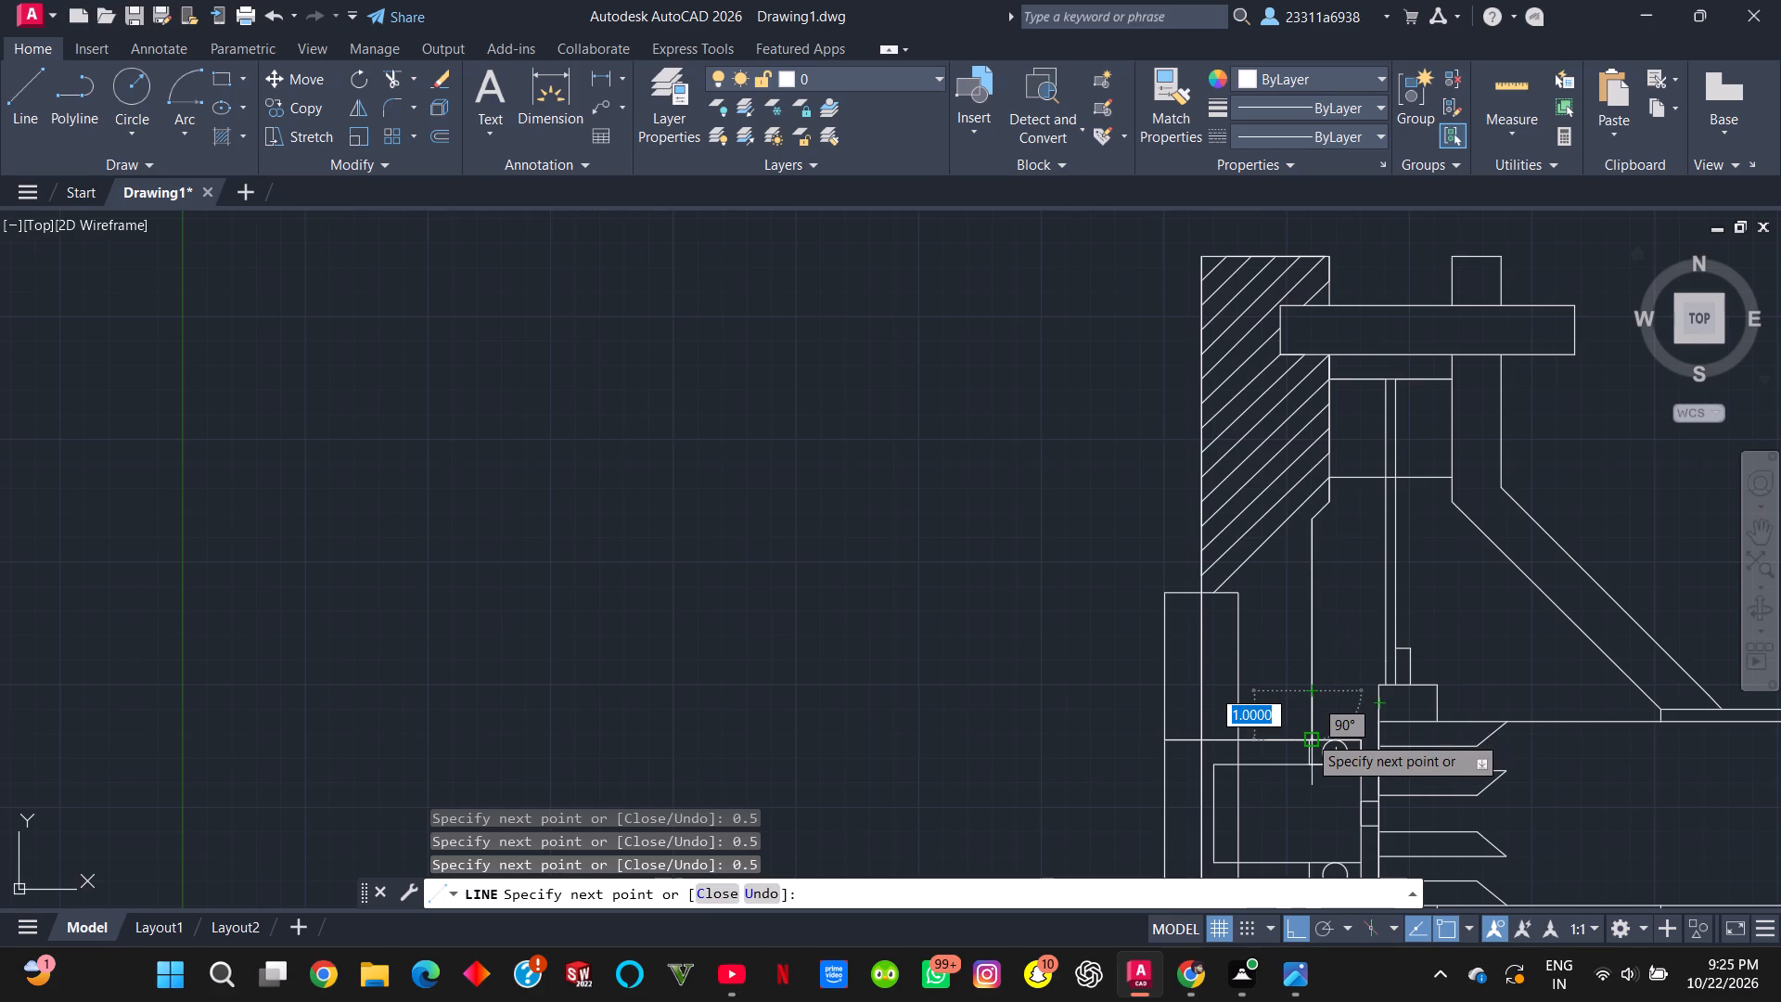
pyautogui.write('0.5')
pyautogui.press('Return')
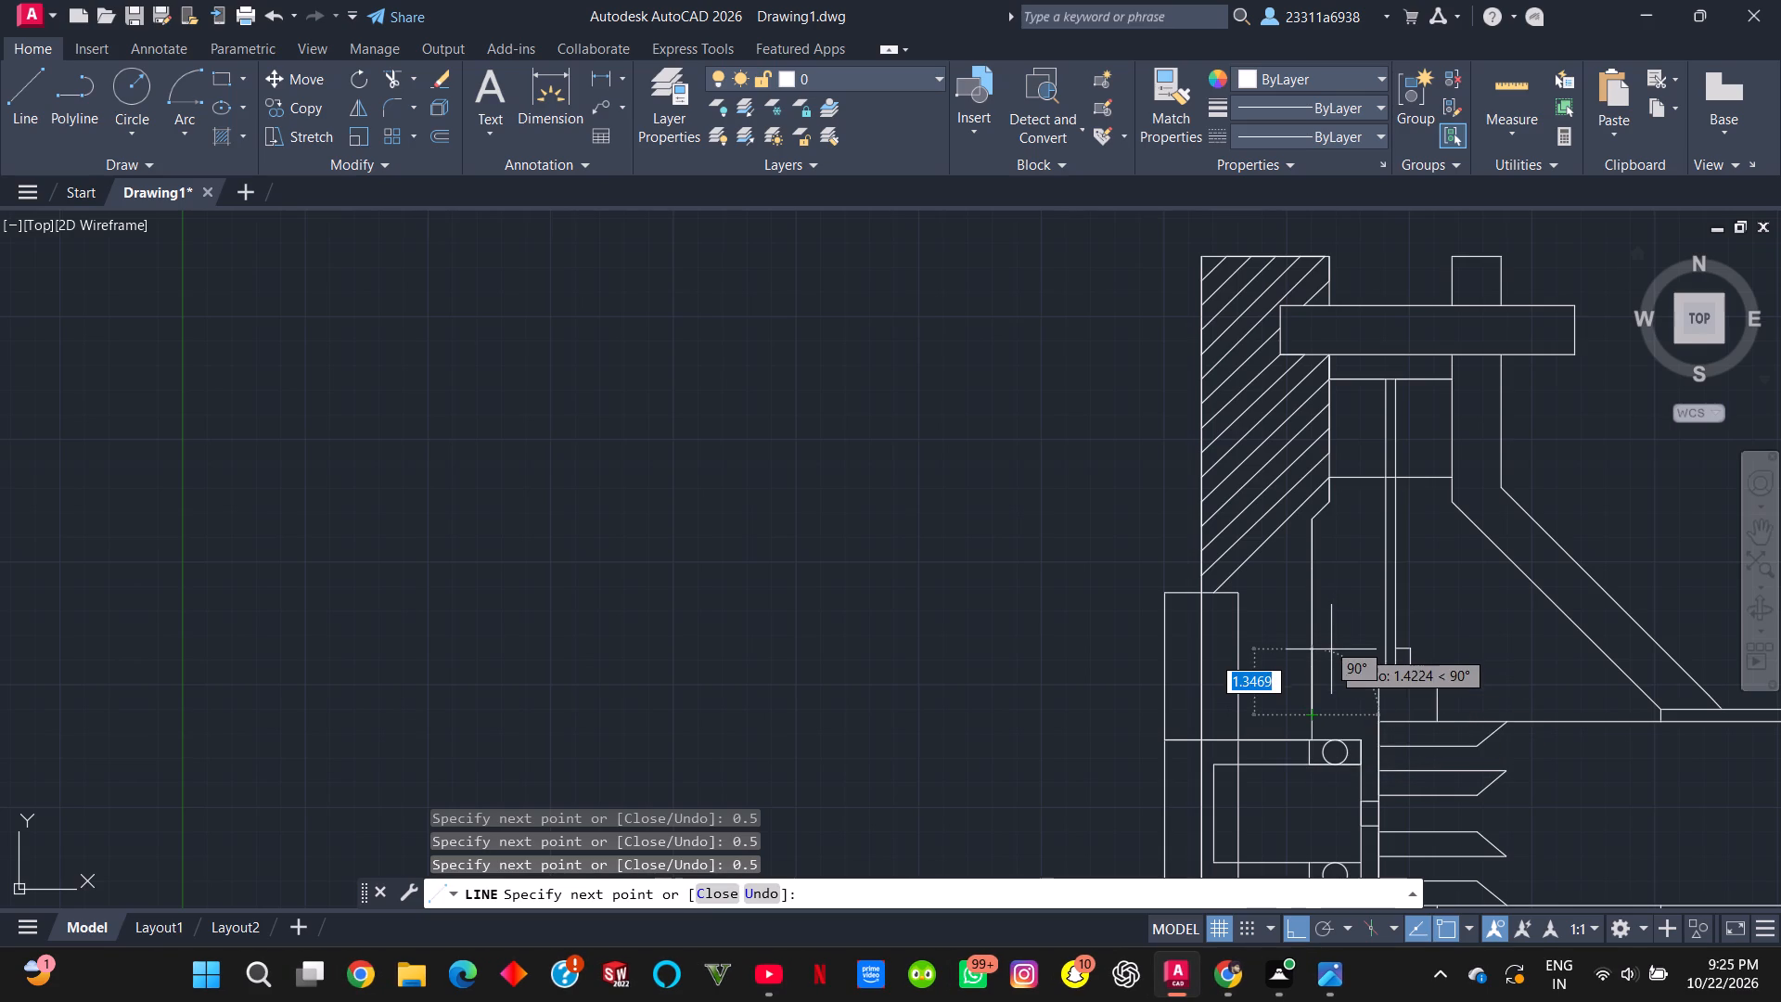
pyautogui.press('Escape')
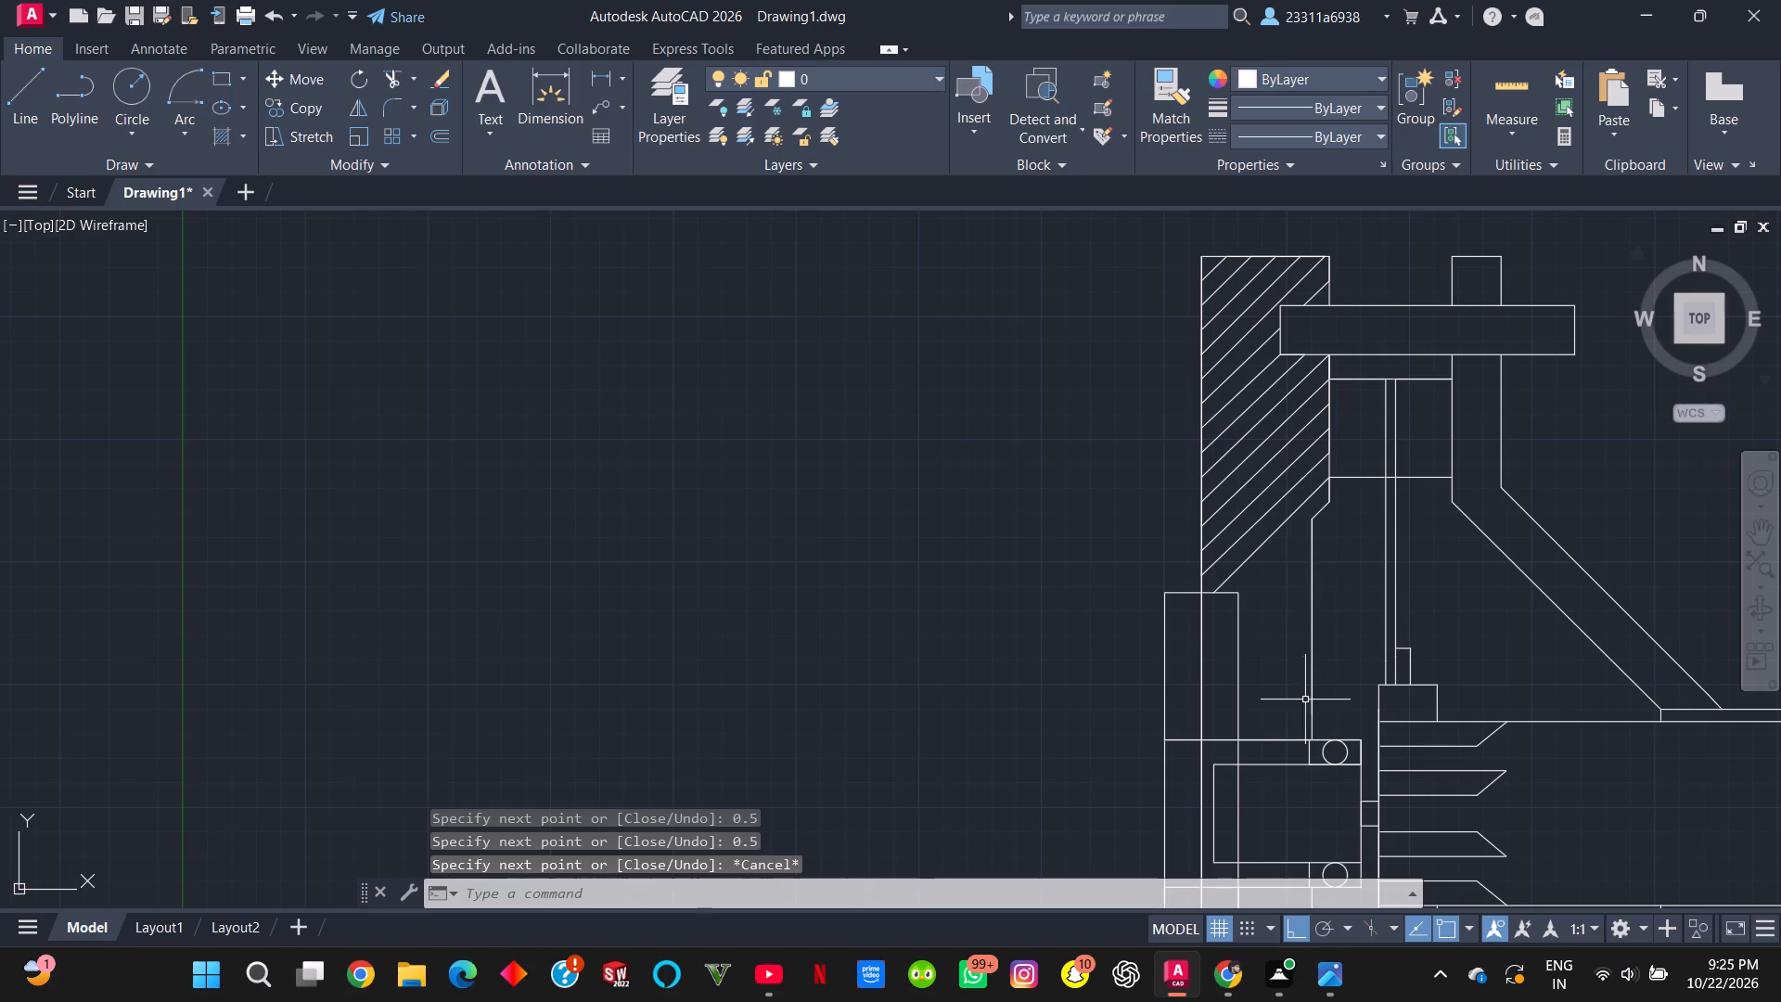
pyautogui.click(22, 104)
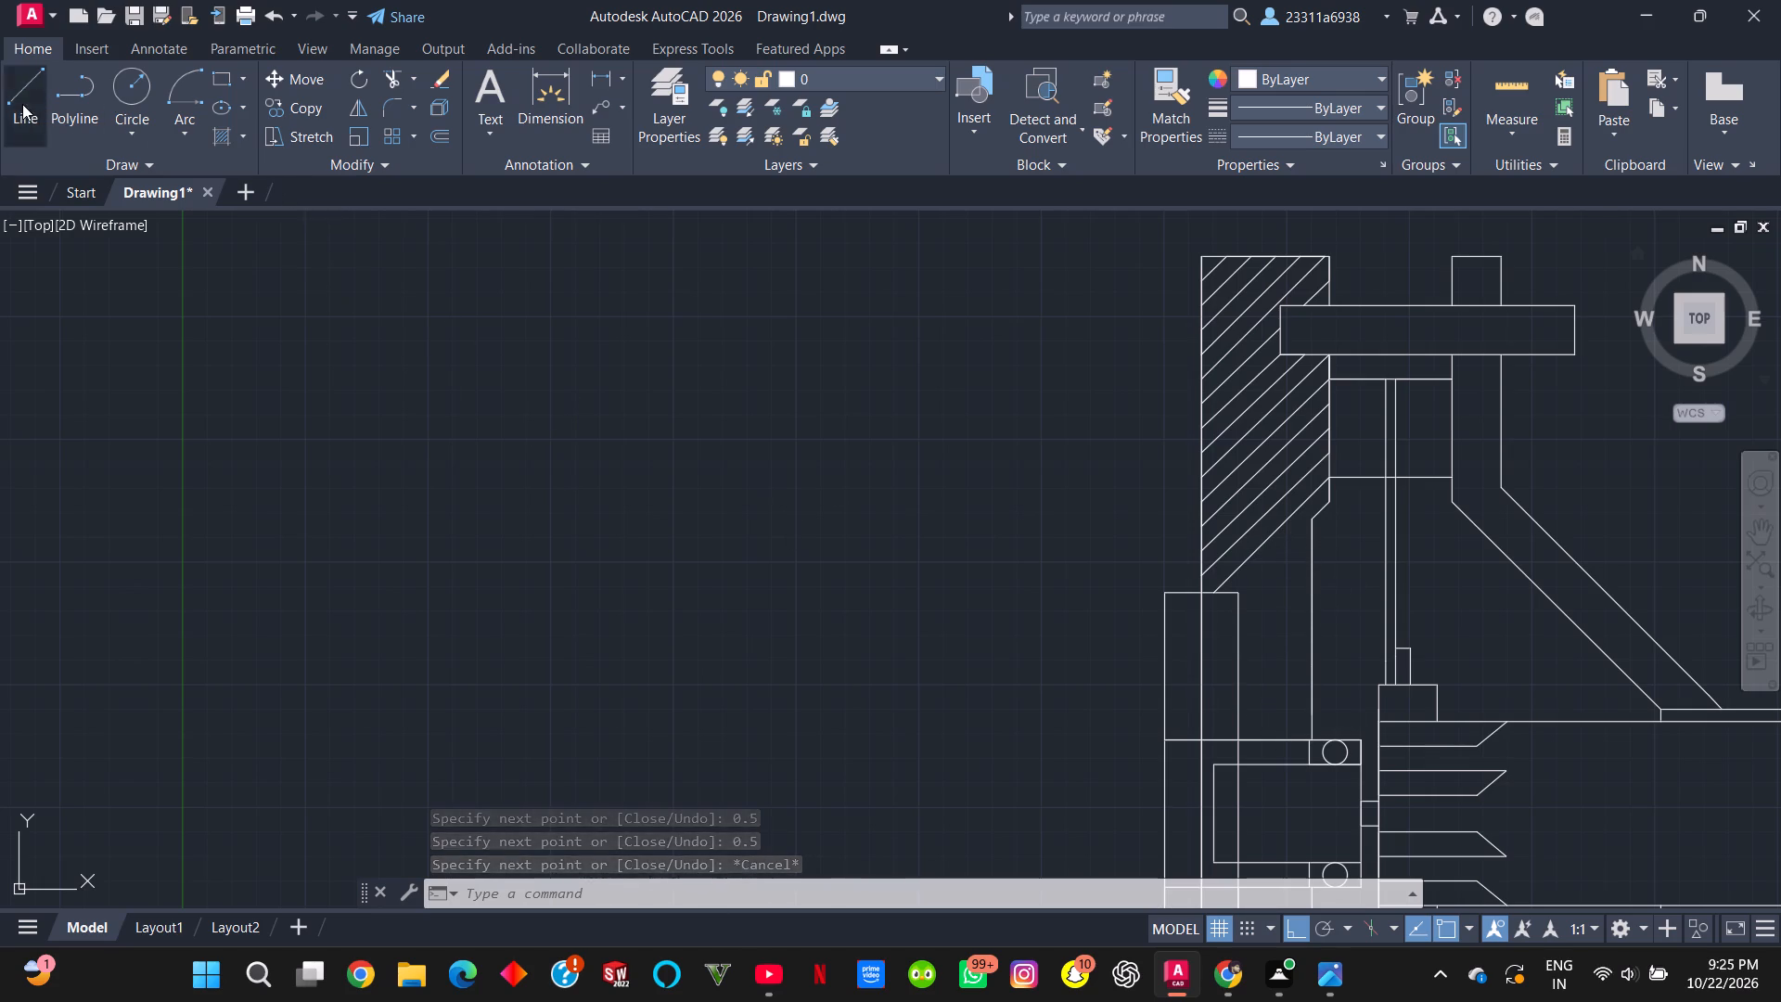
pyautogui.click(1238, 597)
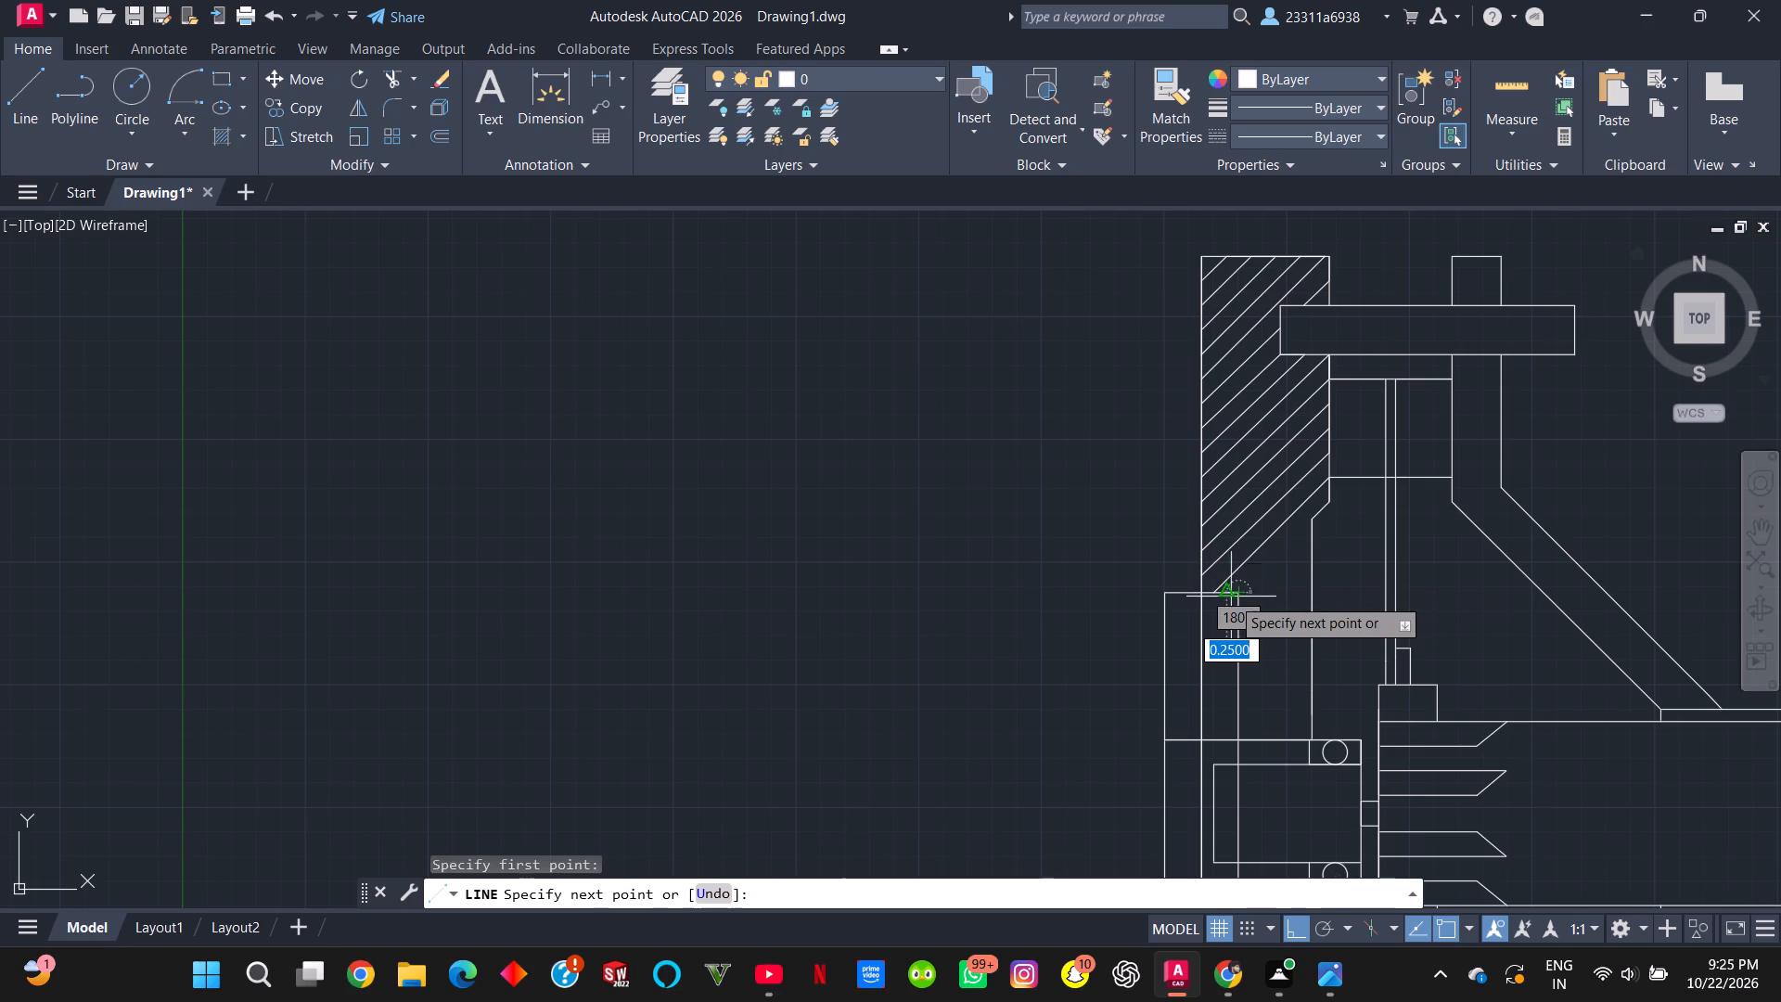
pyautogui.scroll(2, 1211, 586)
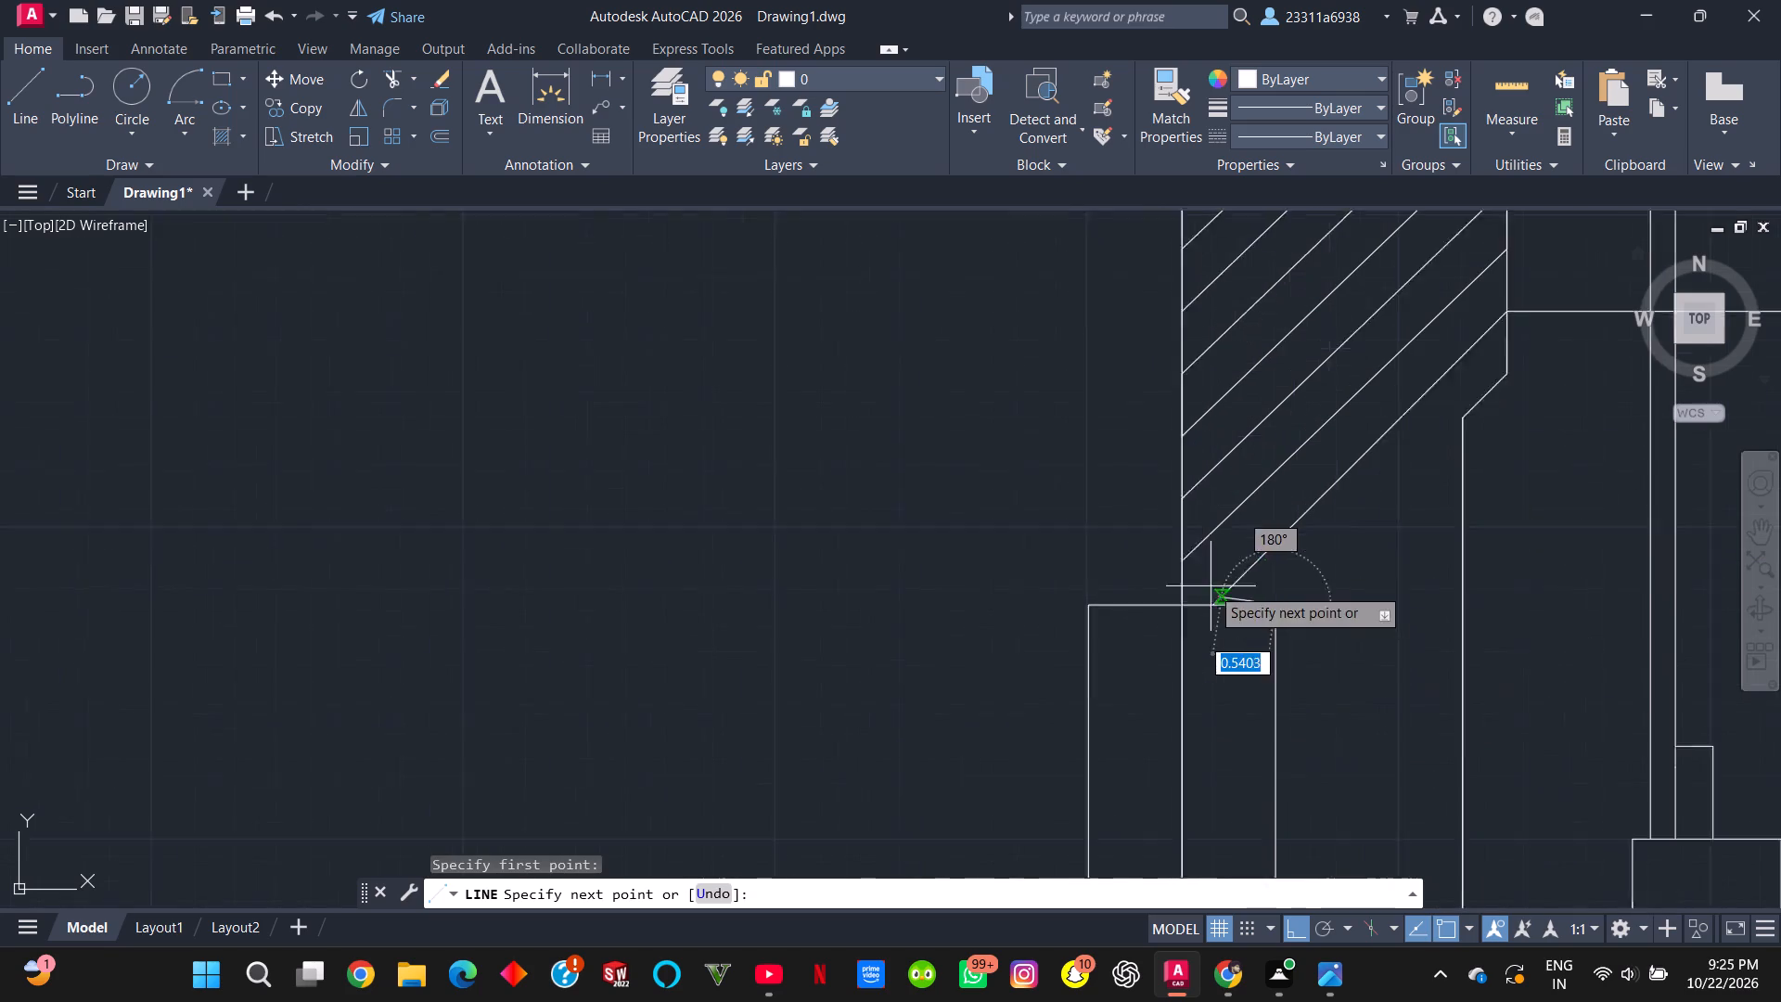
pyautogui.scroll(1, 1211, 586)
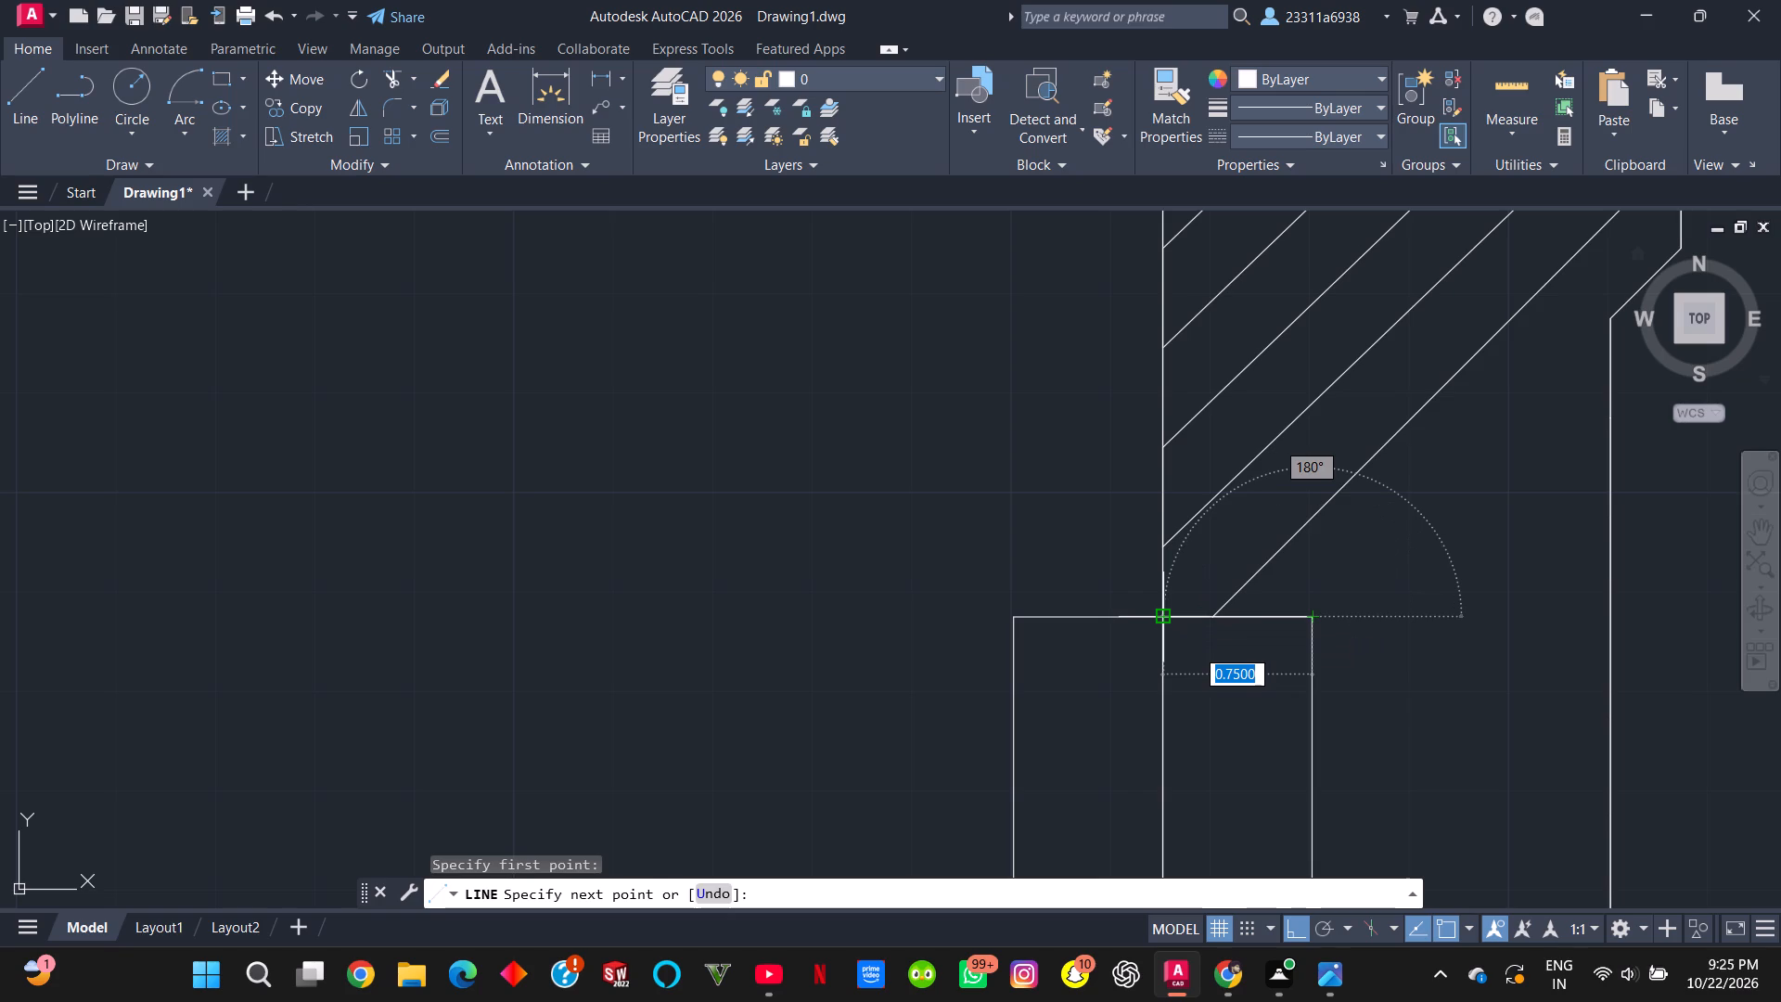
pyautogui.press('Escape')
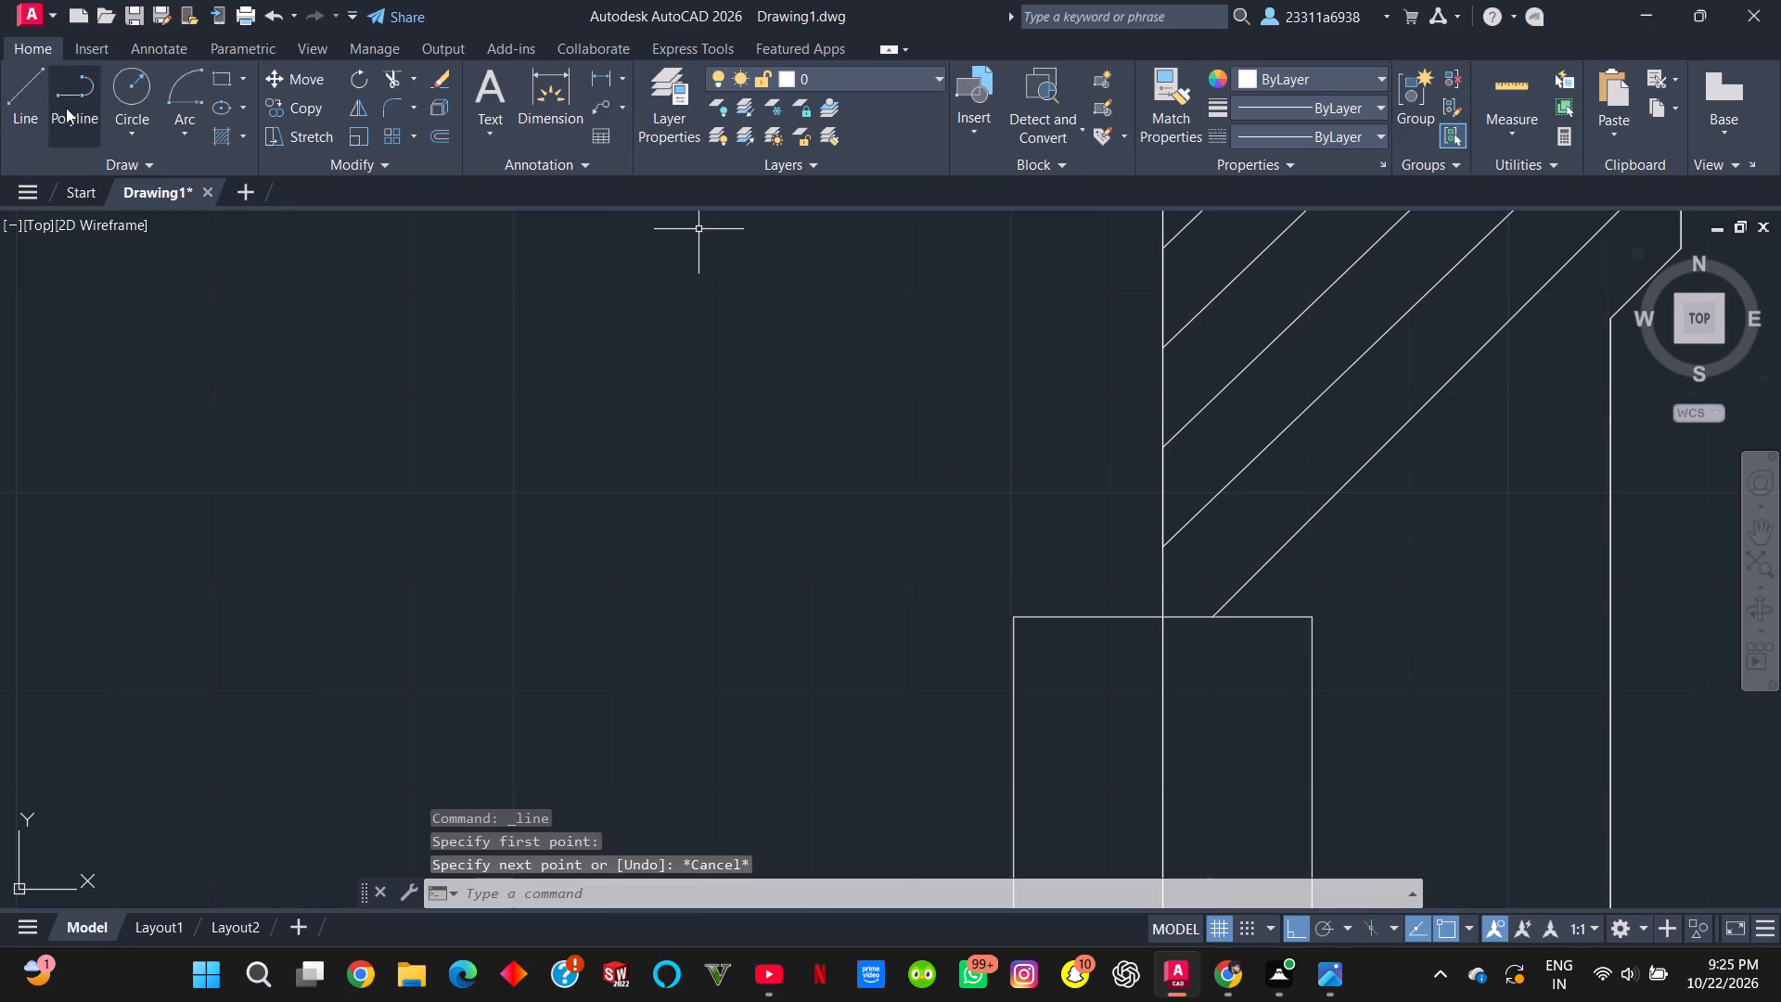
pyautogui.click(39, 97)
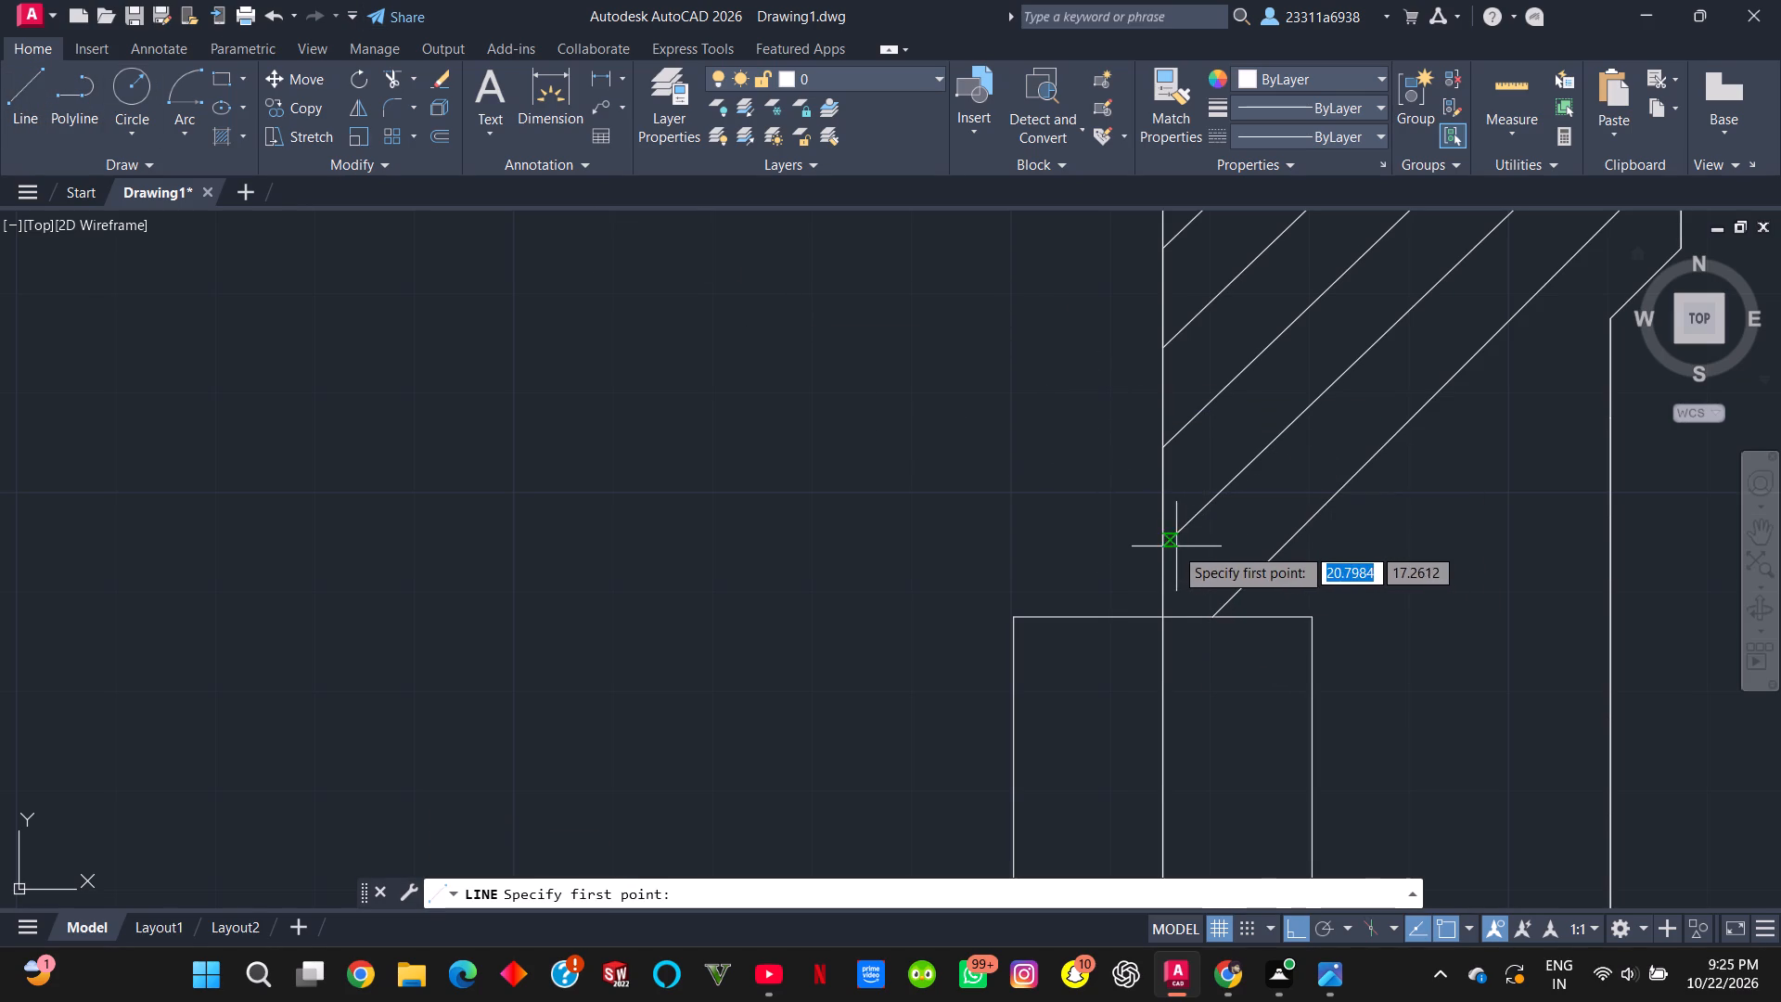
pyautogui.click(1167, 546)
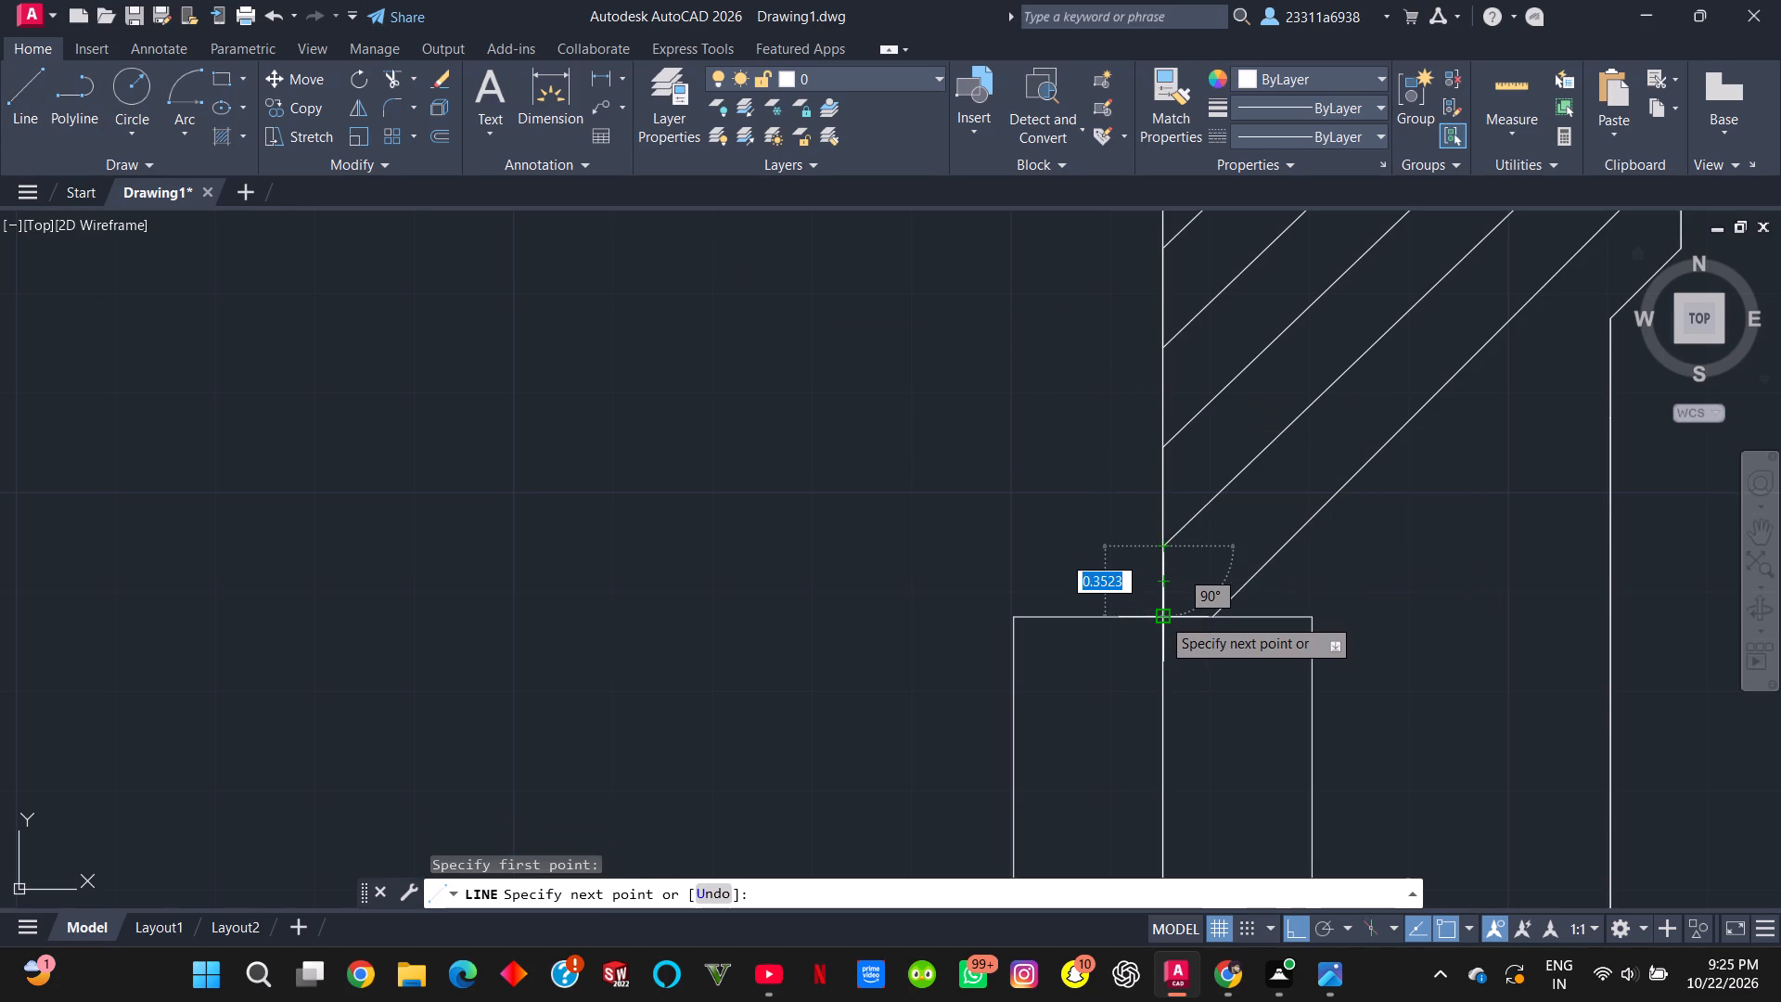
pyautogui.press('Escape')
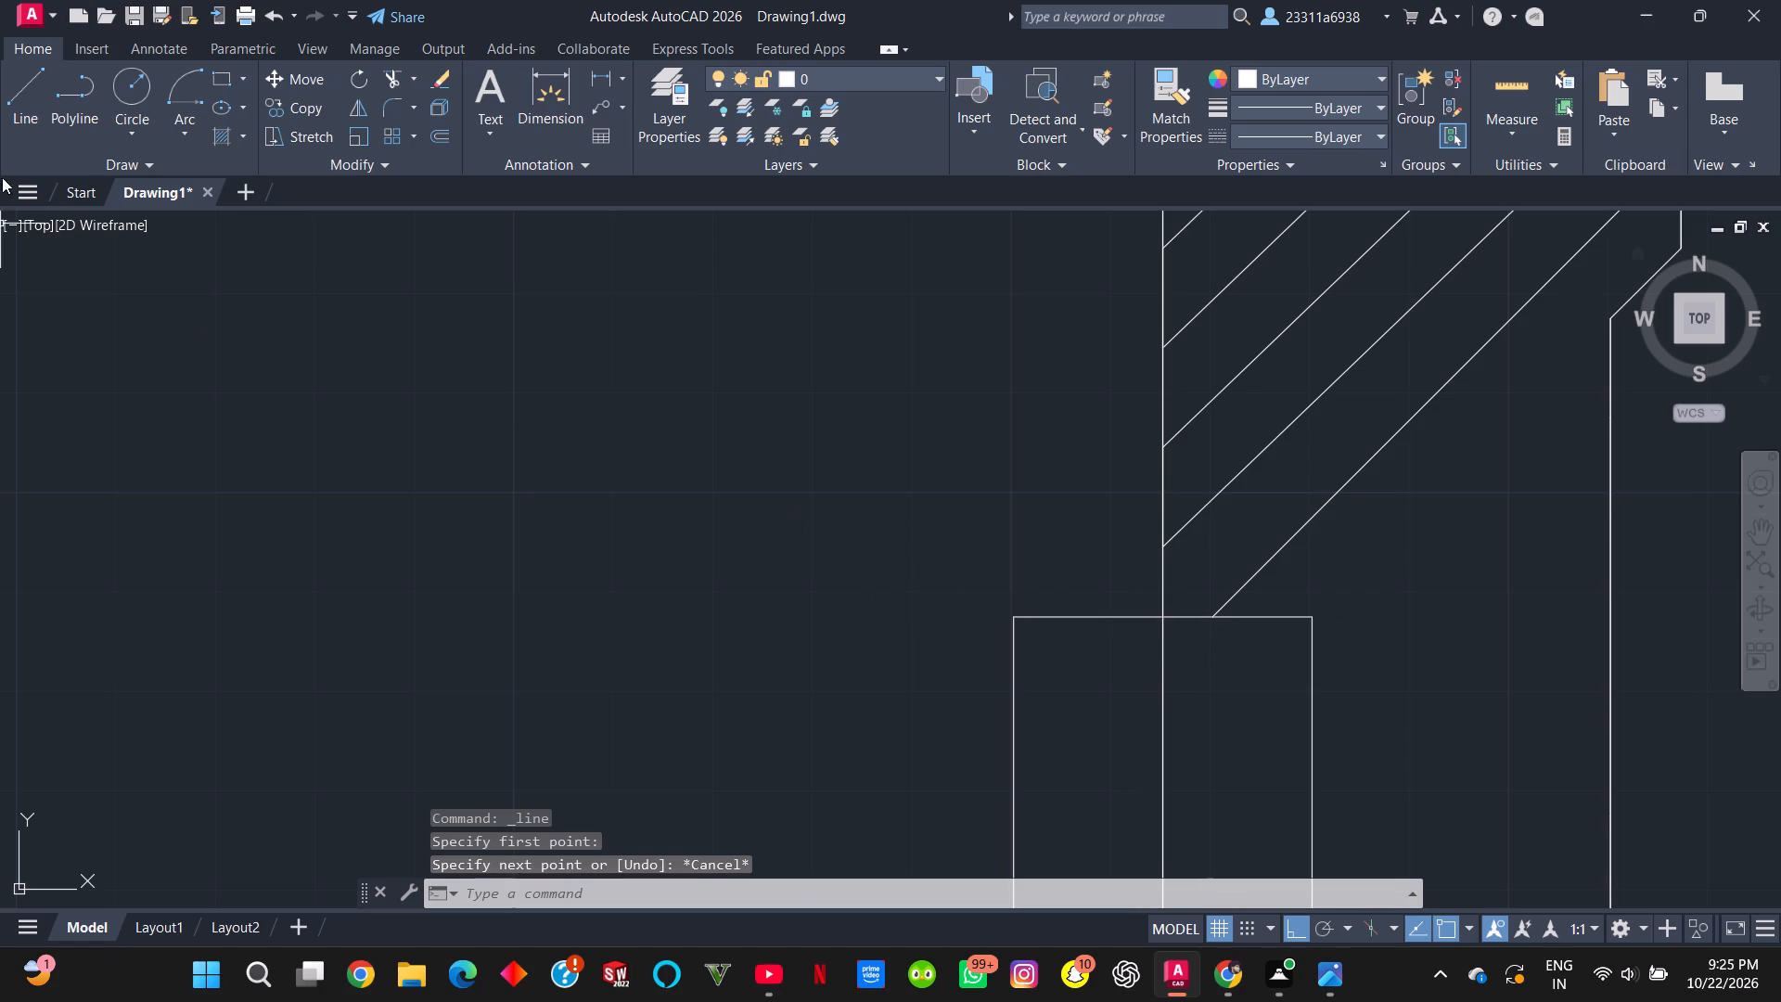
# Draw a 0.15-long horizontal line from where the block's left edge meets the lower rectangle's top edge, towards the lowest hatch line.
pyautogui.click(14, 119)
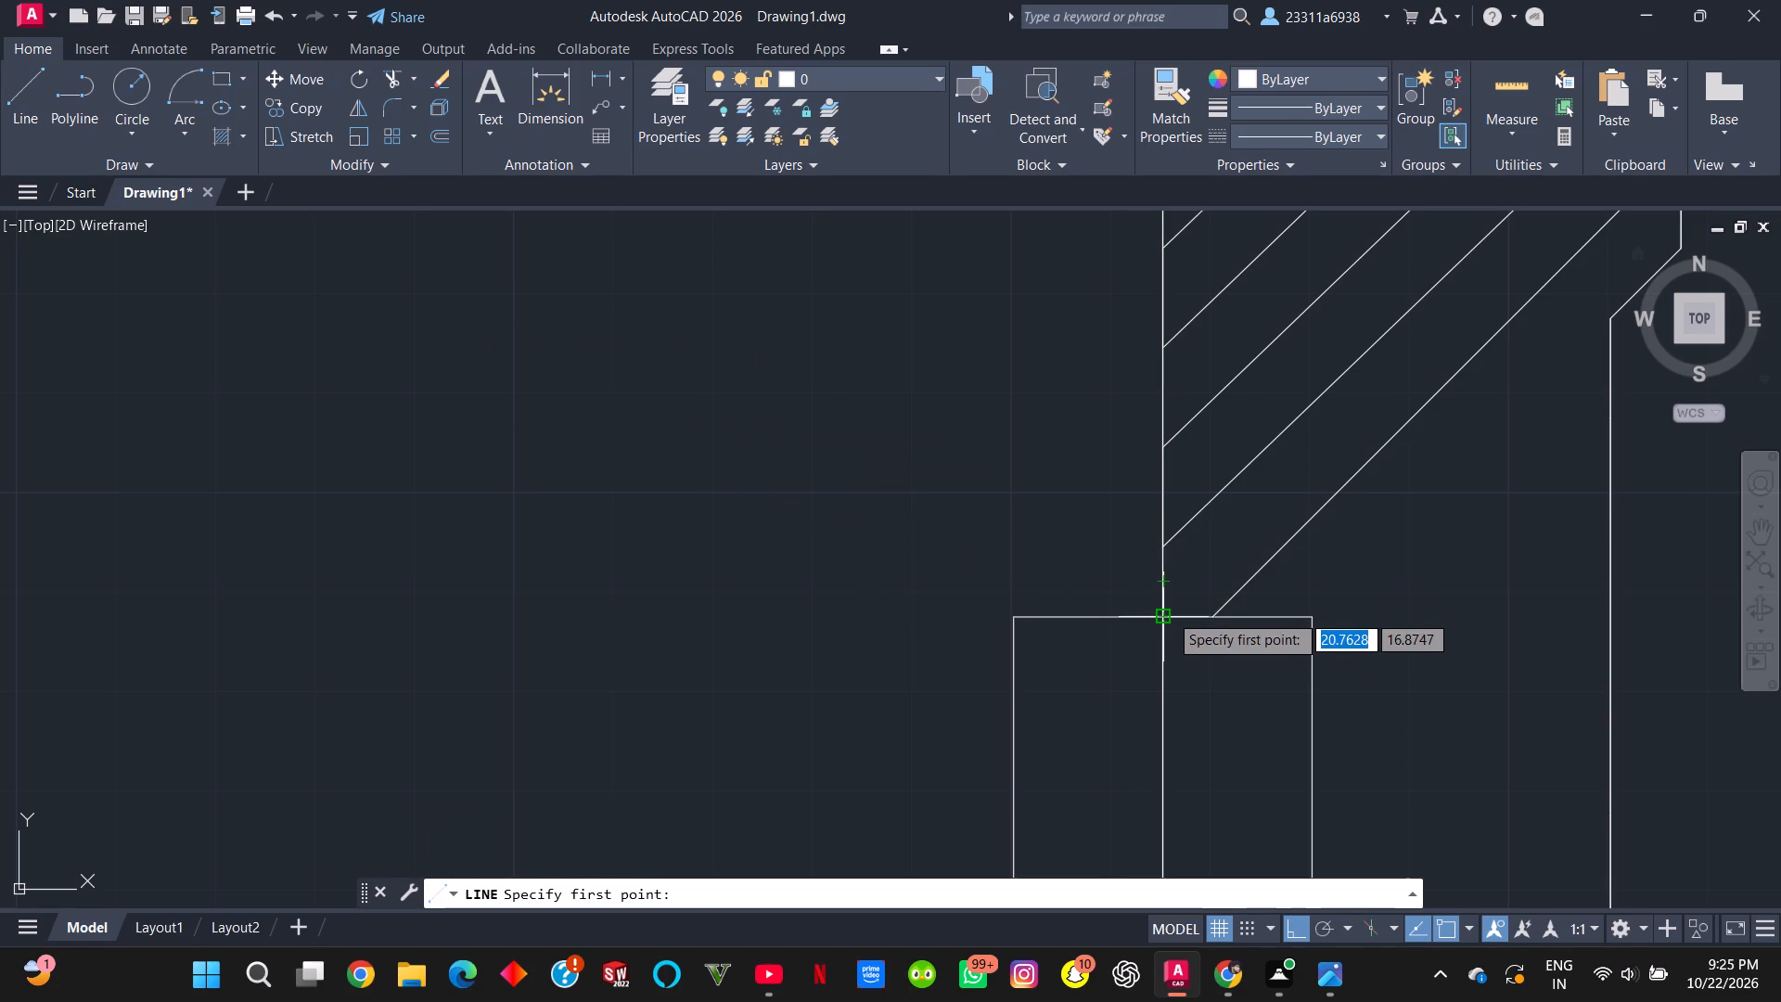
pyautogui.click(1169, 613)
pyautogui.write('0.15')
pyautogui.press('Return')
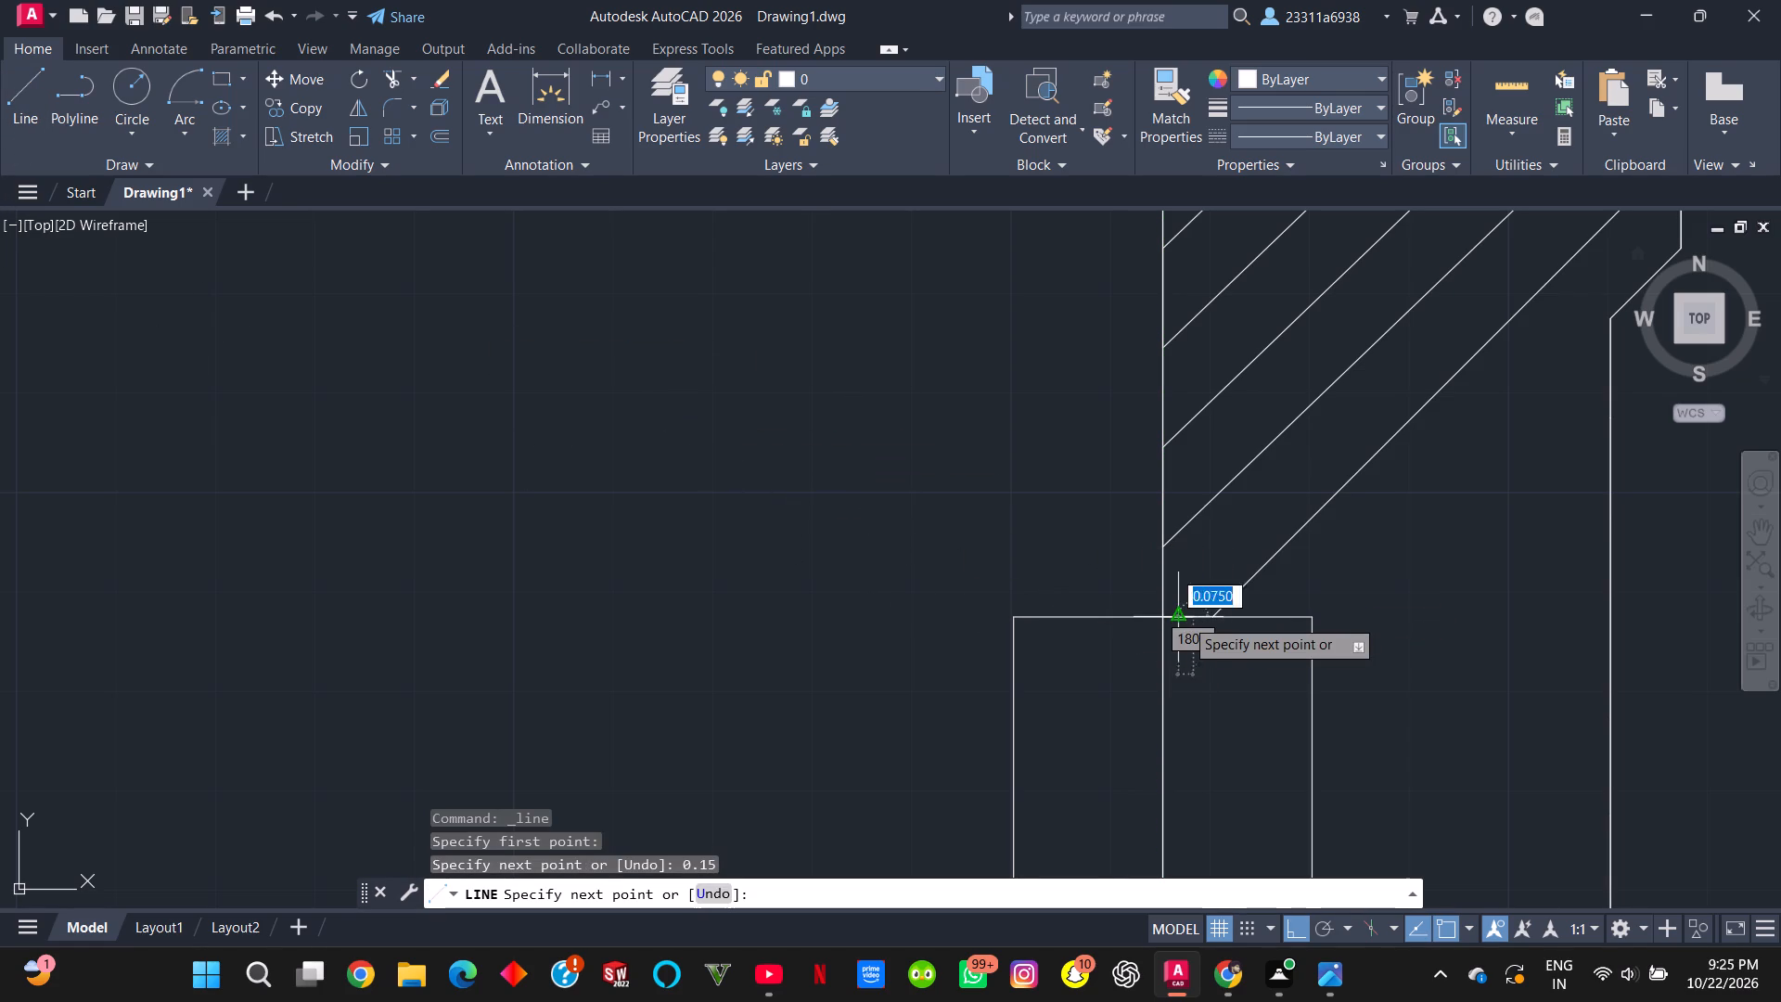
pyautogui.press('Escape')
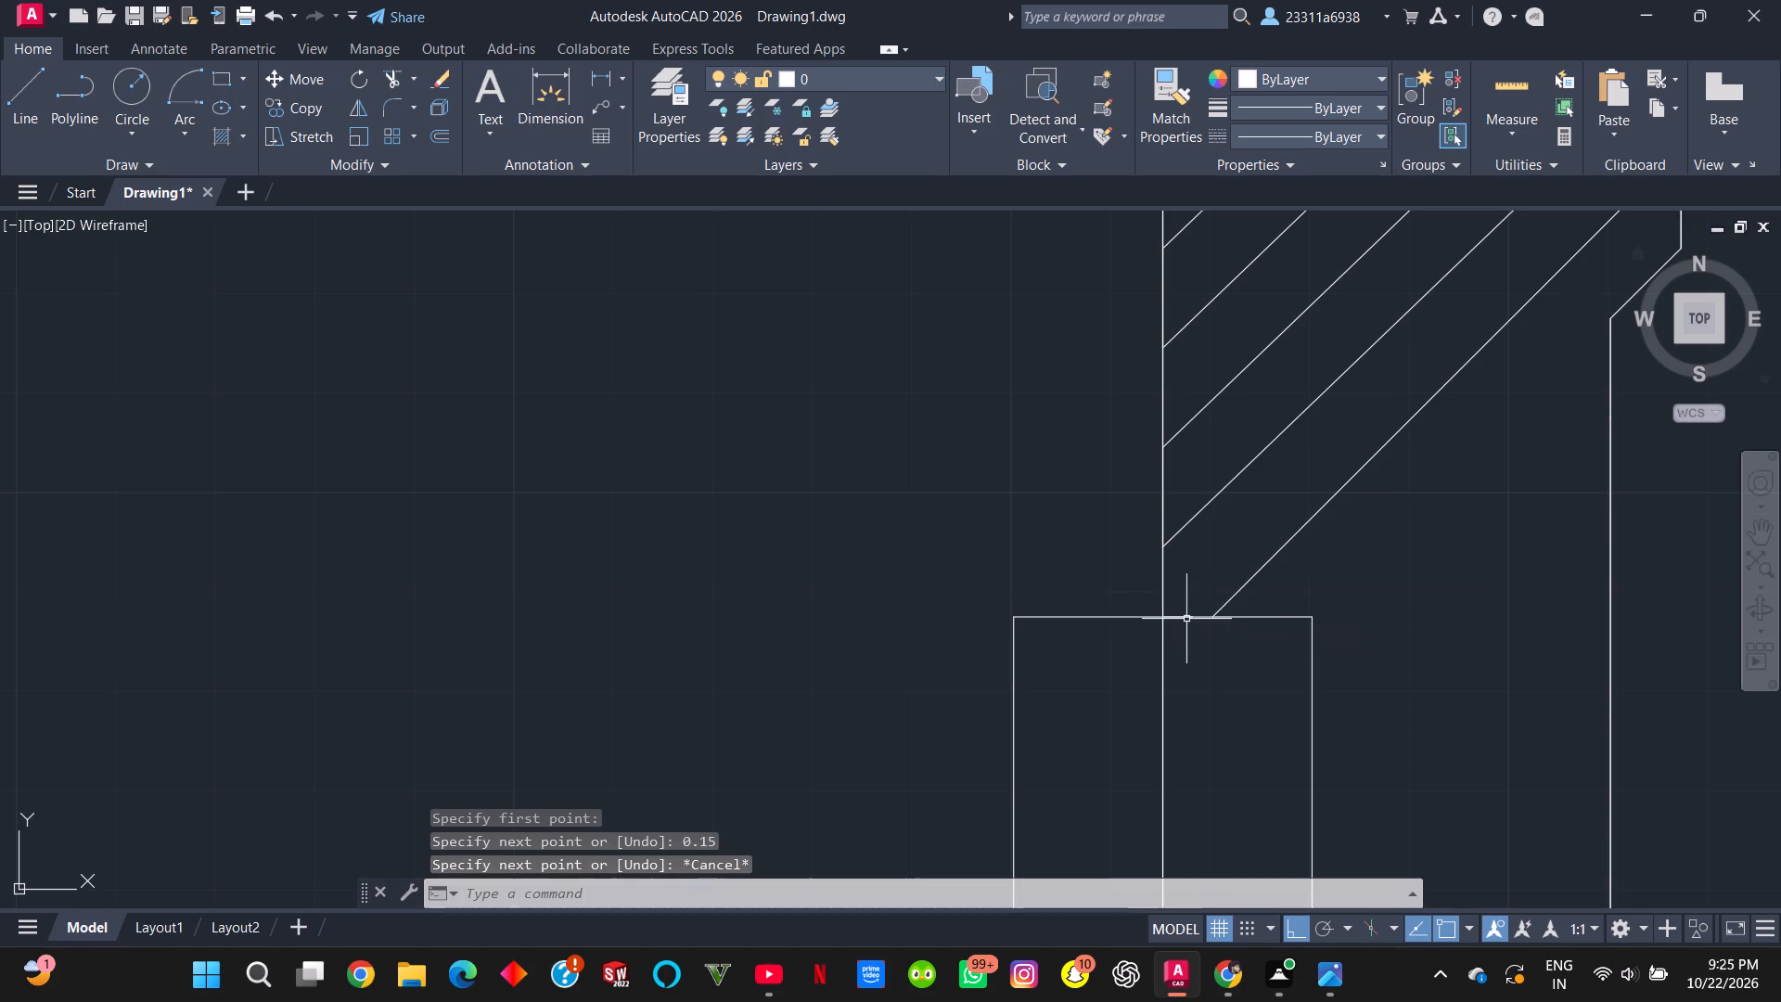
# Replace the lowest diagonal hatch line with one from the 0.15 line's free end to the block's right edge, where the horizontal line meets it.
pyautogui.click(1251, 583)
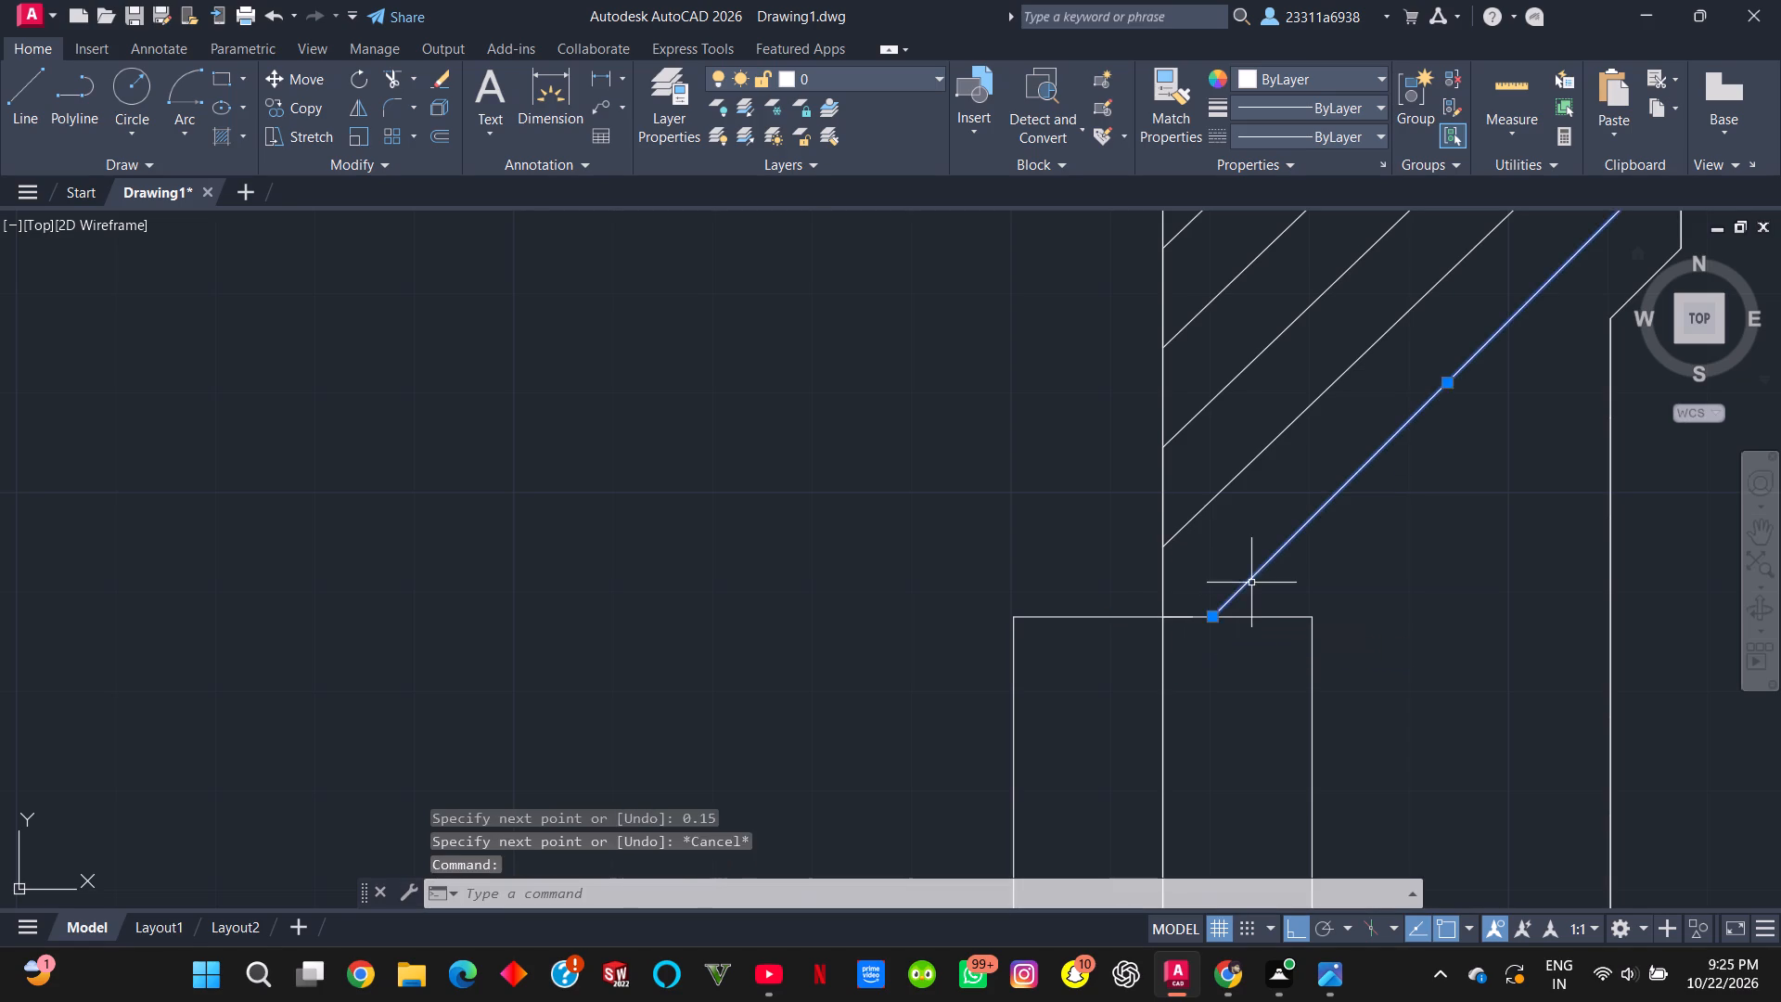
pyautogui.press('Delete')
pyautogui.click(41, 96)
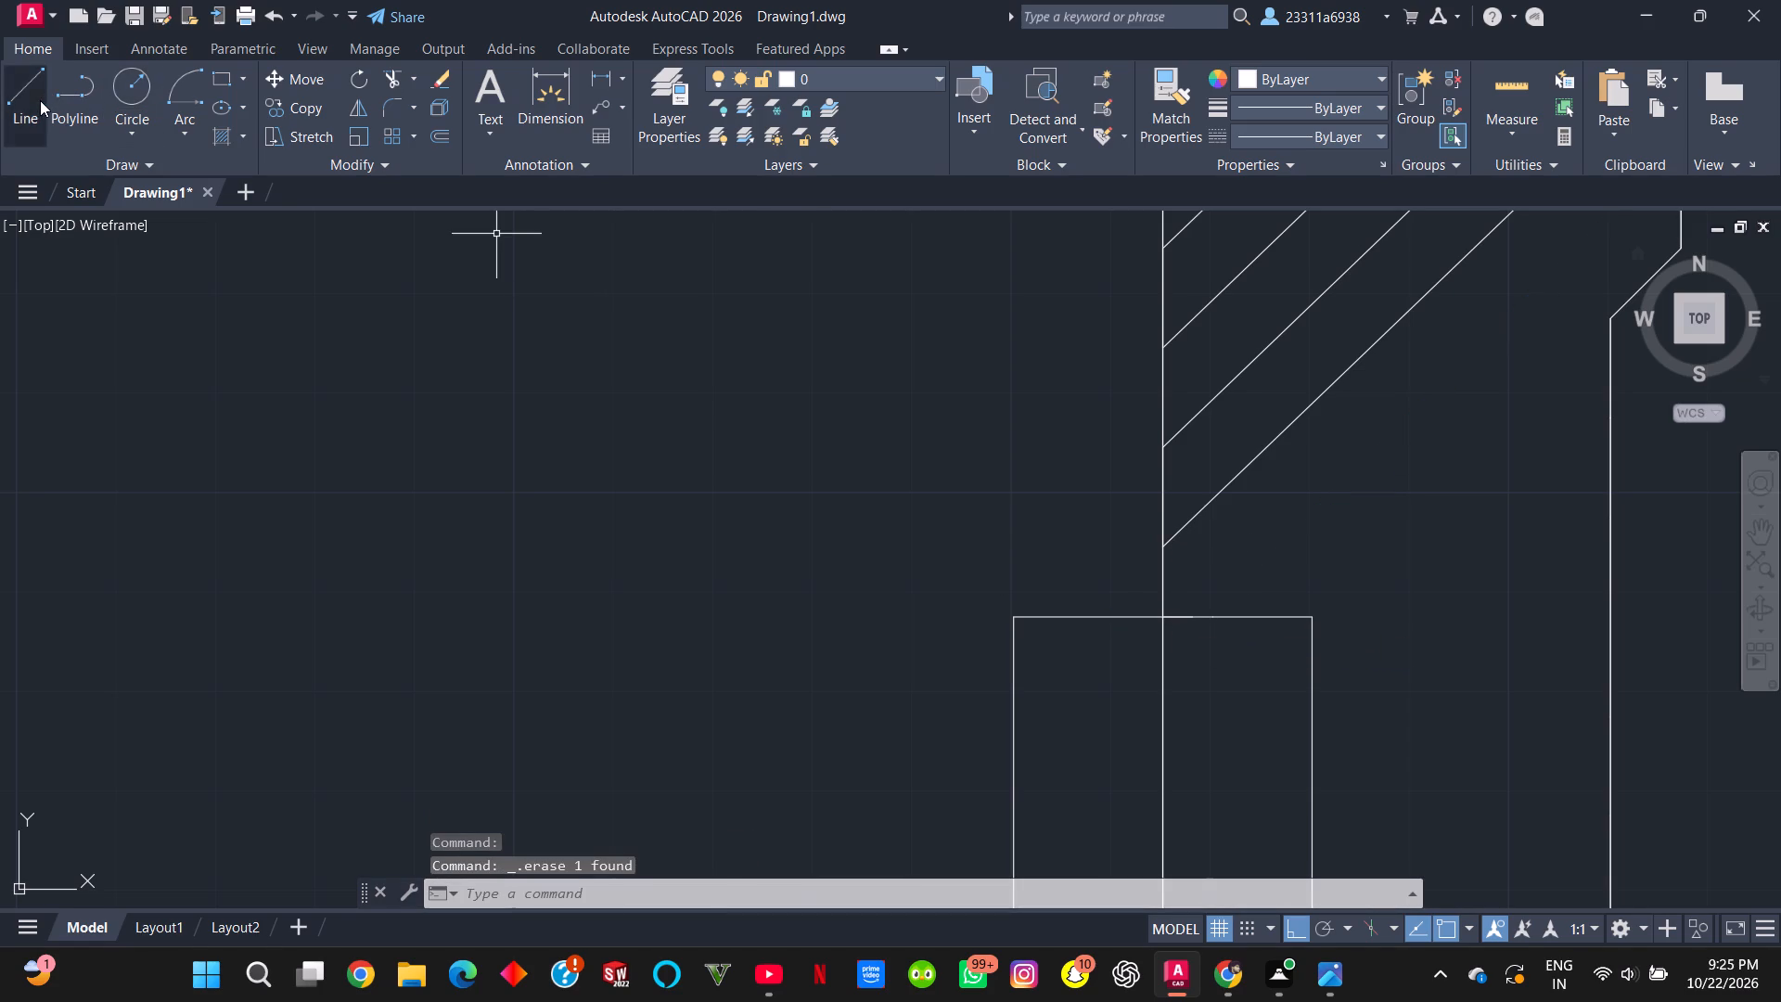
pyautogui.click(1191, 617)
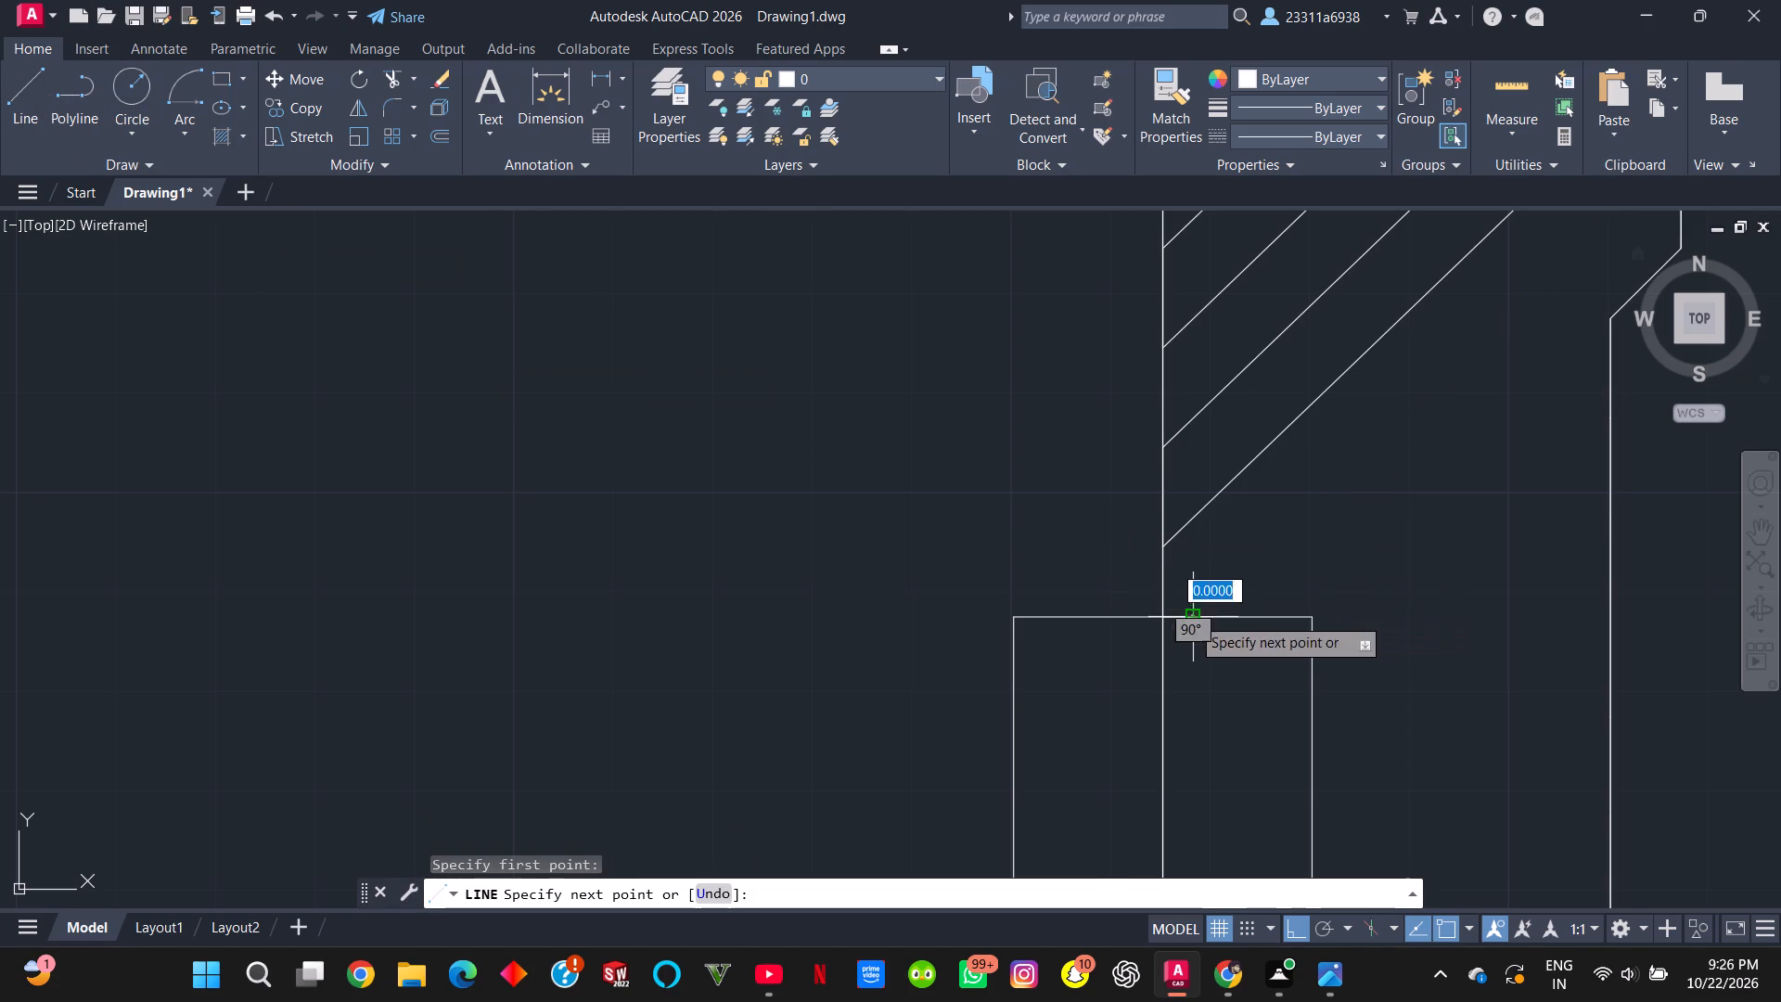
pyautogui.scroll(-2, 1365, 456)
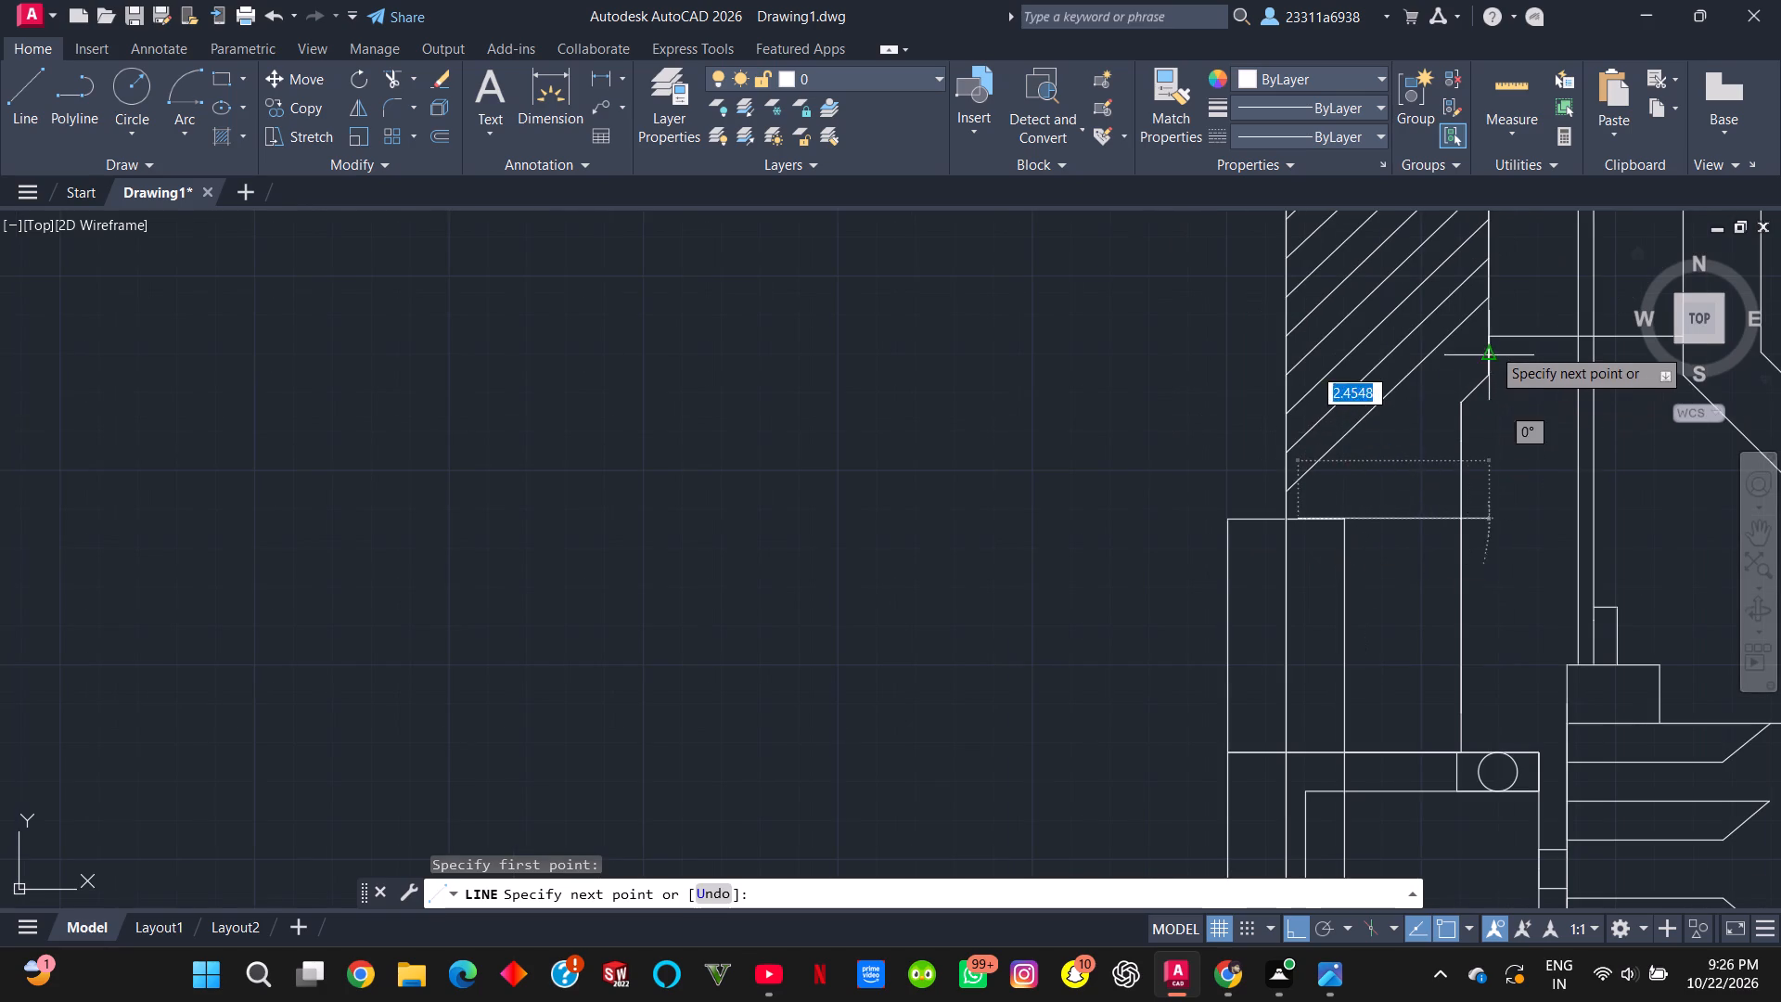
pyautogui.click(1492, 340)
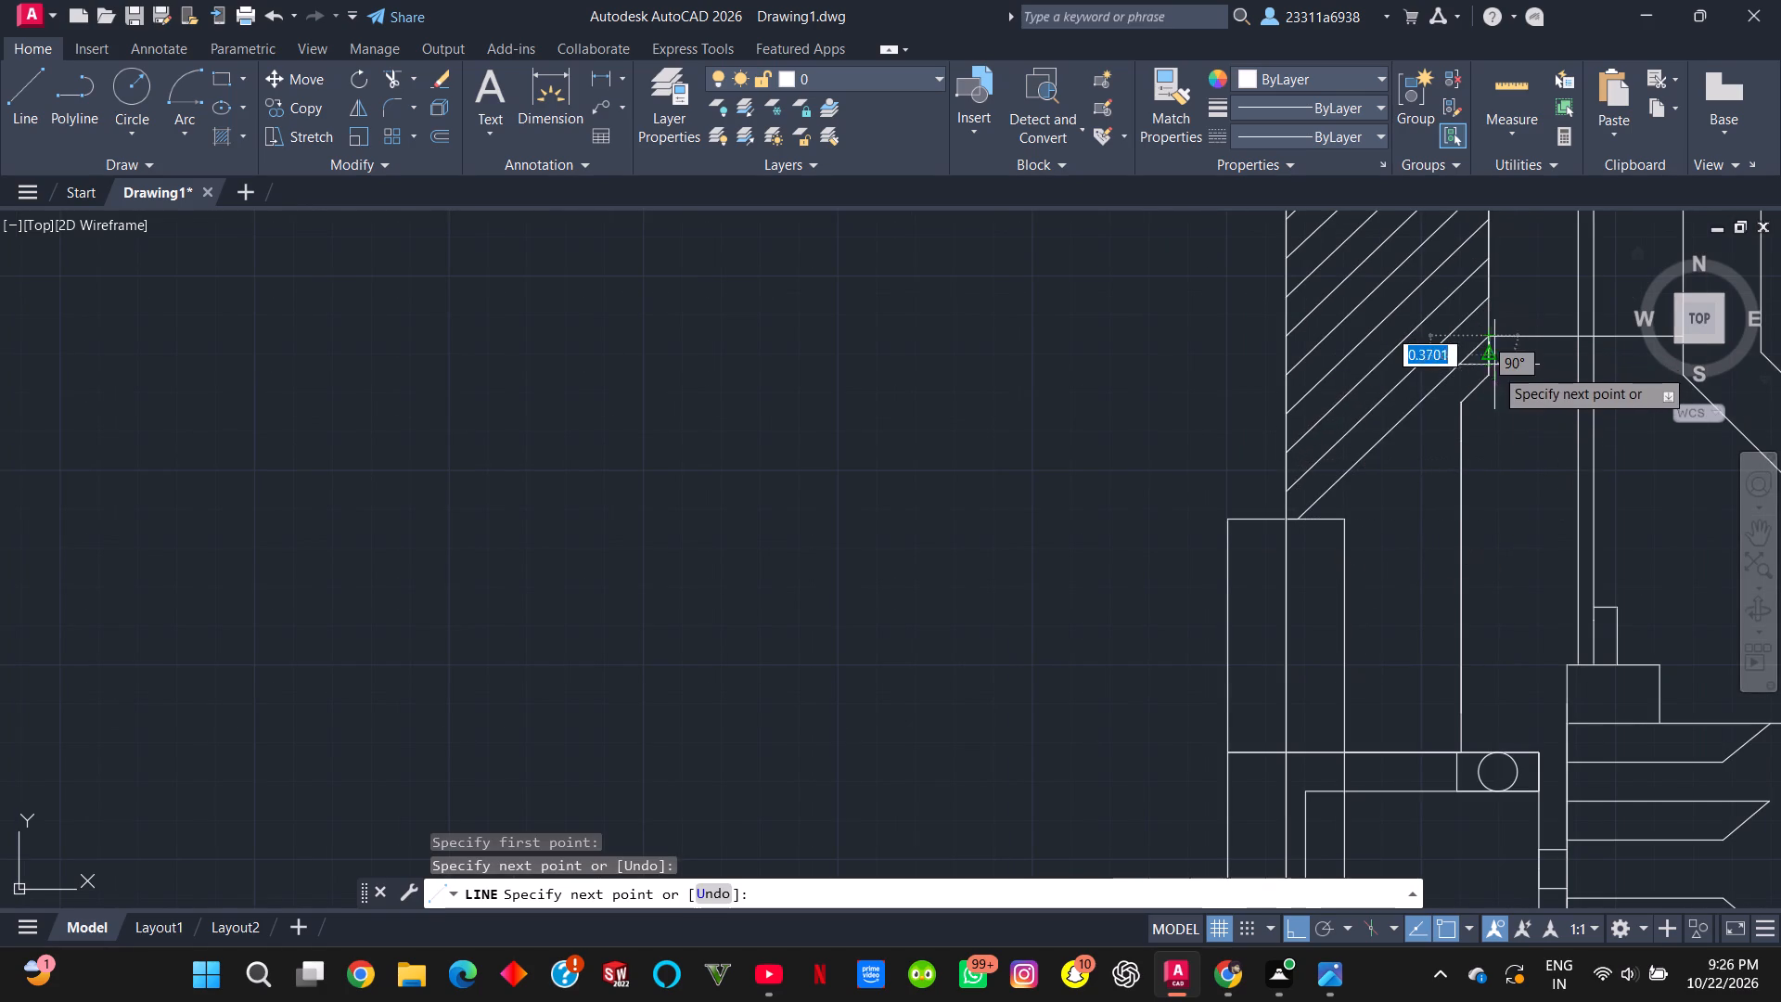
pyautogui.press('Escape')
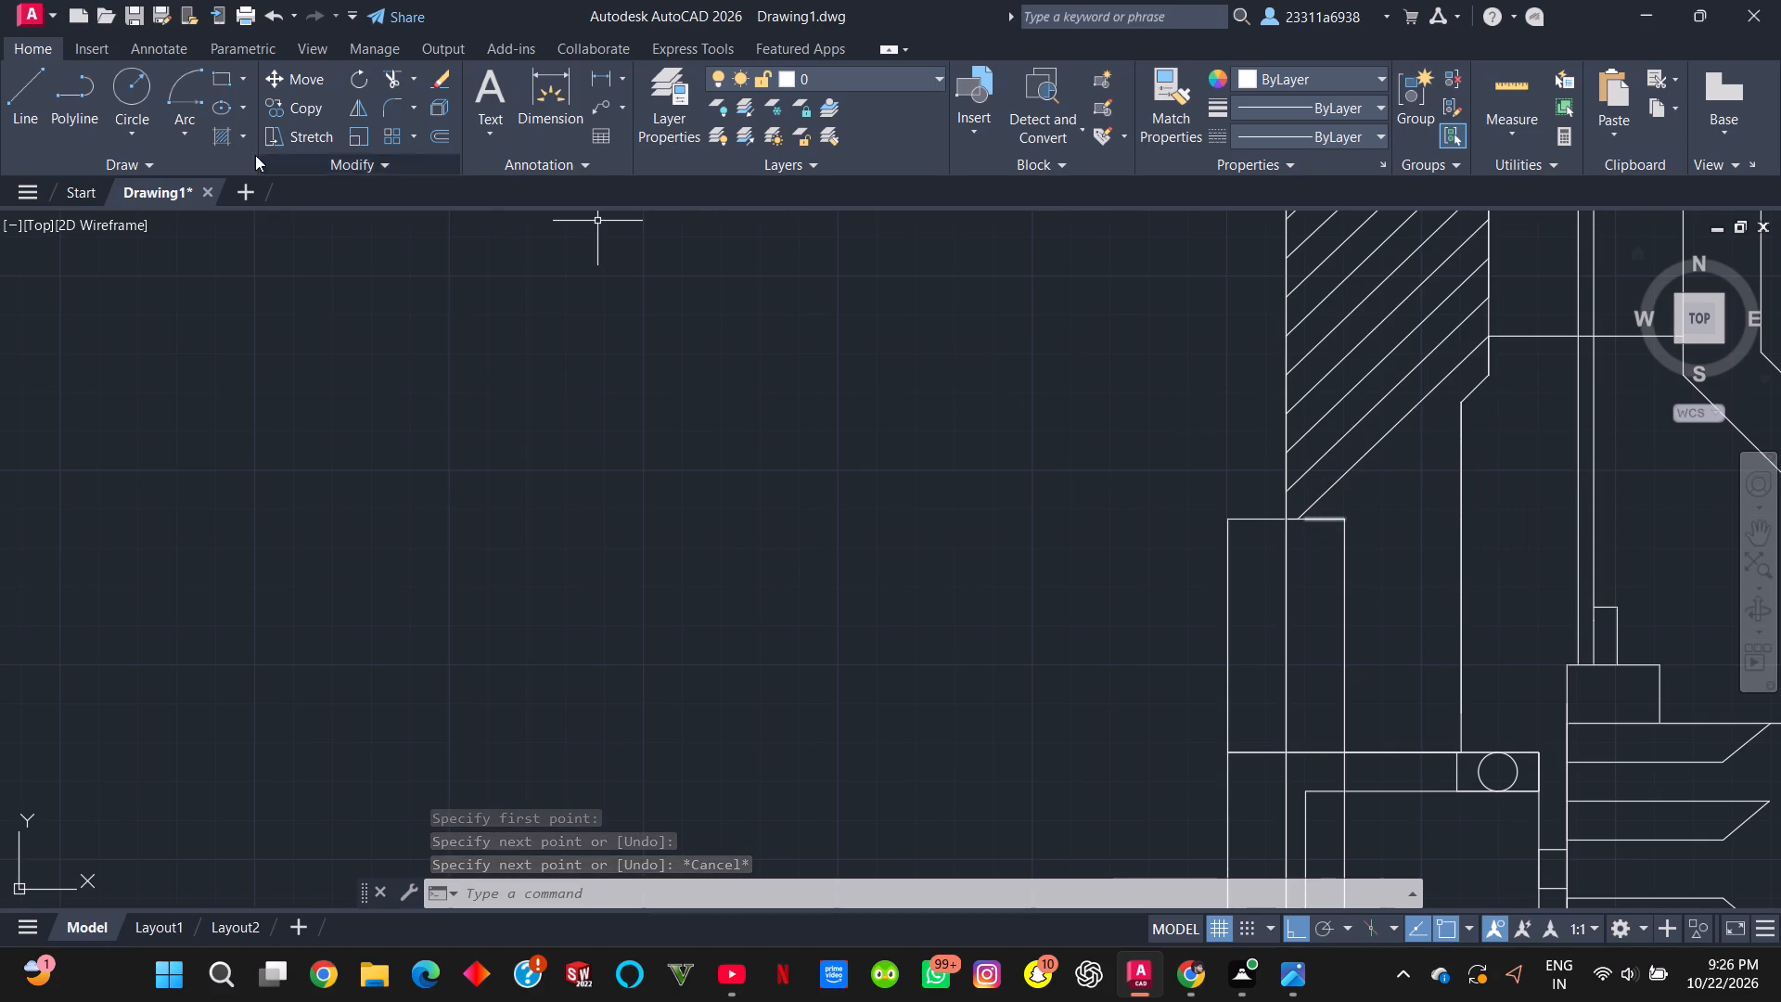
# Draw a diagonal hatch line from the chamfer's lower corner to the upper-right corner of the lower rectangle.
pyautogui.click(33, 125)
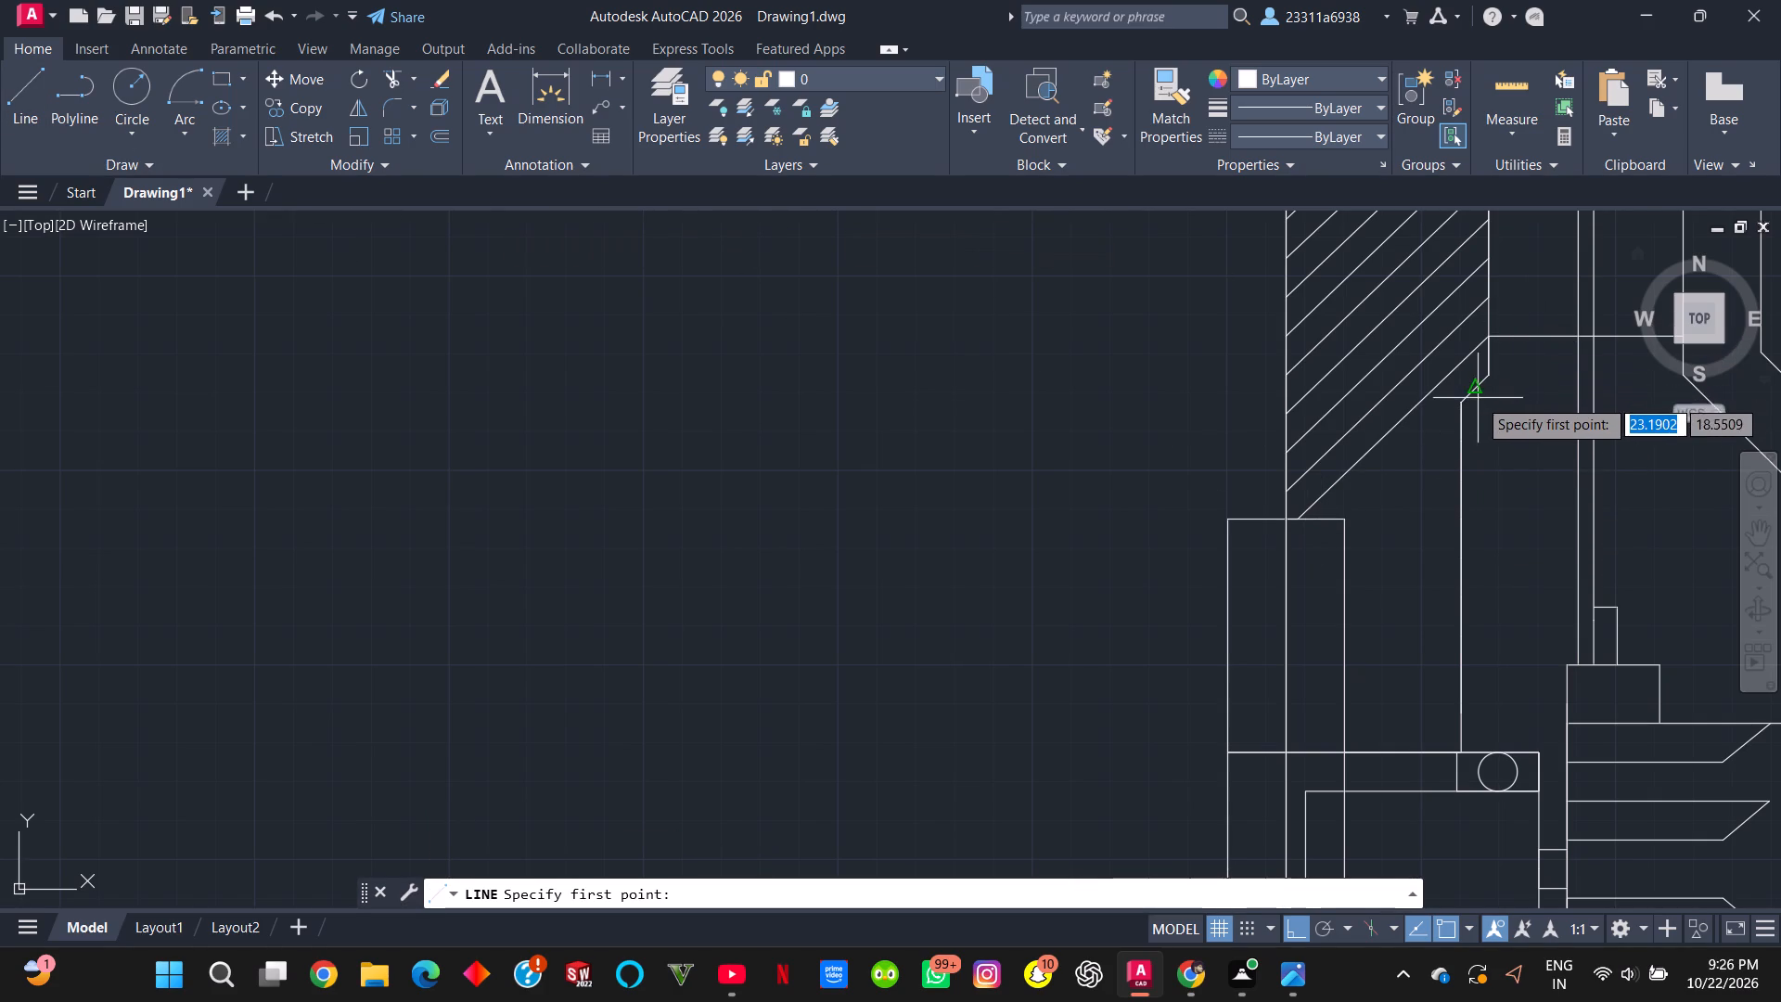
pyautogui.click(1465, 405)
pyautogui.click(1342, 510)
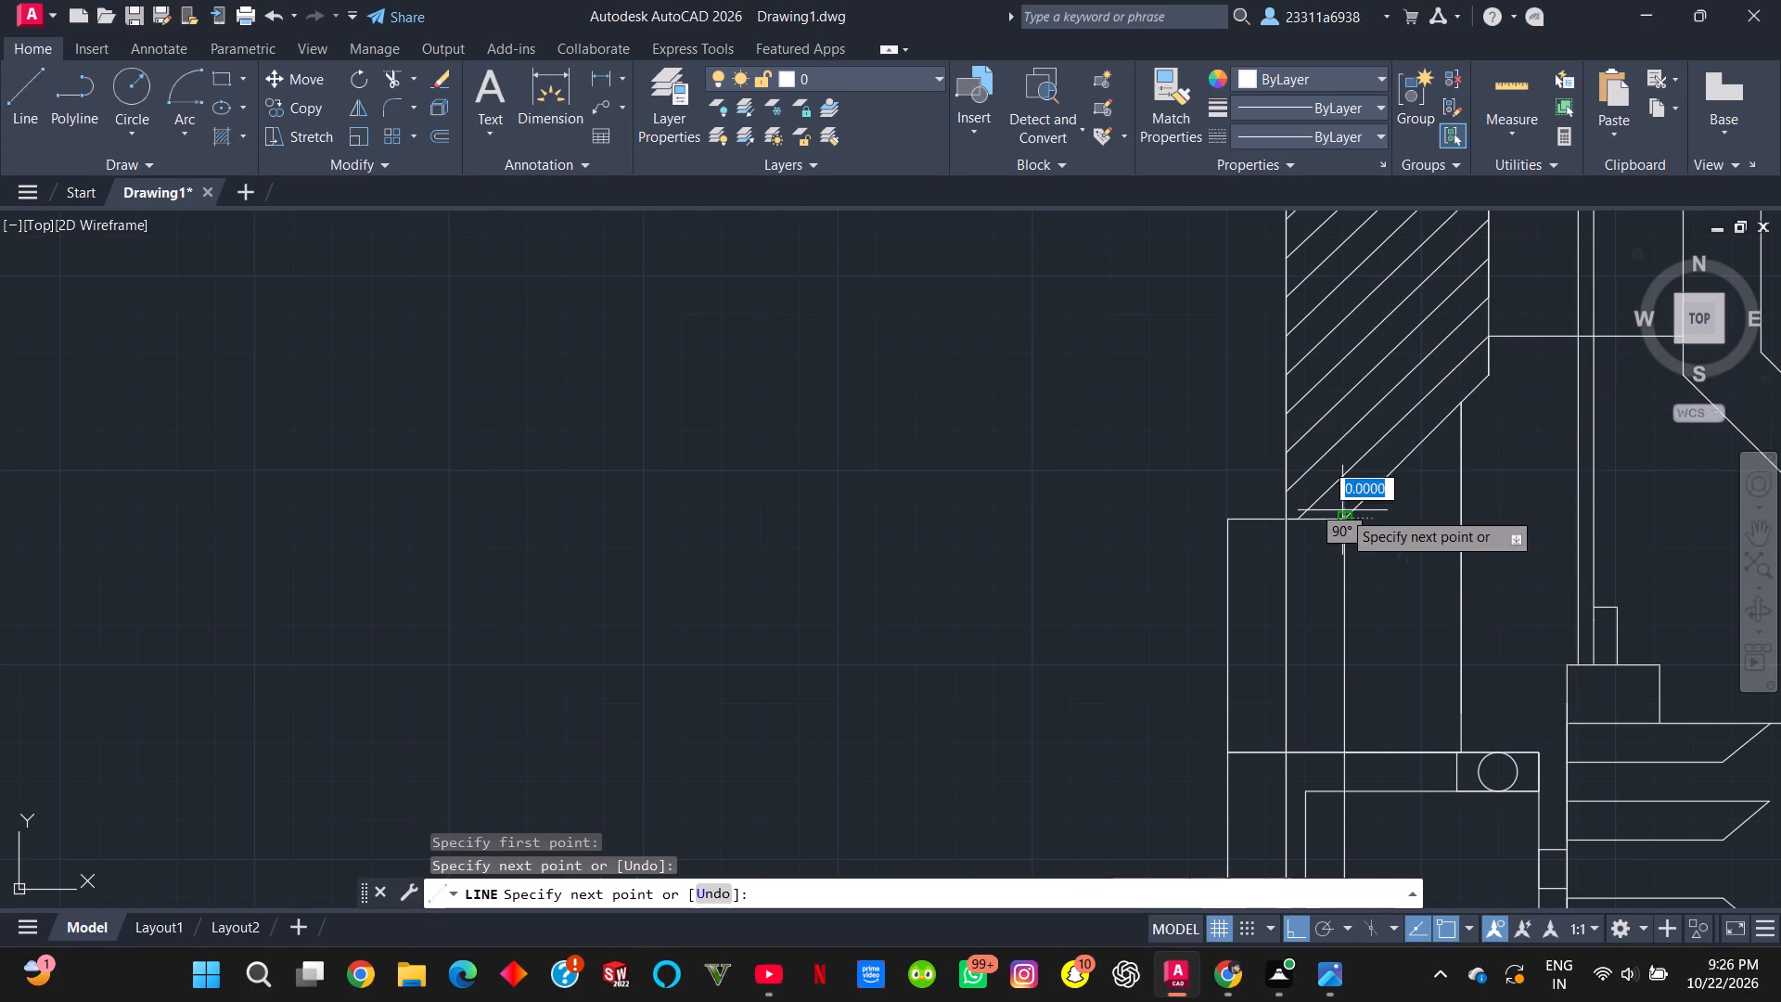
pyautogui.press('Escape')
# Draw six consecutive 0.5-long vertical segments down the lower rectangle's right edge, from its upper-right corner to the horizontal line below.
pyautogui.scroll(2, 1421, 451)
pyautogui.scroll(-4, 1421, 451)
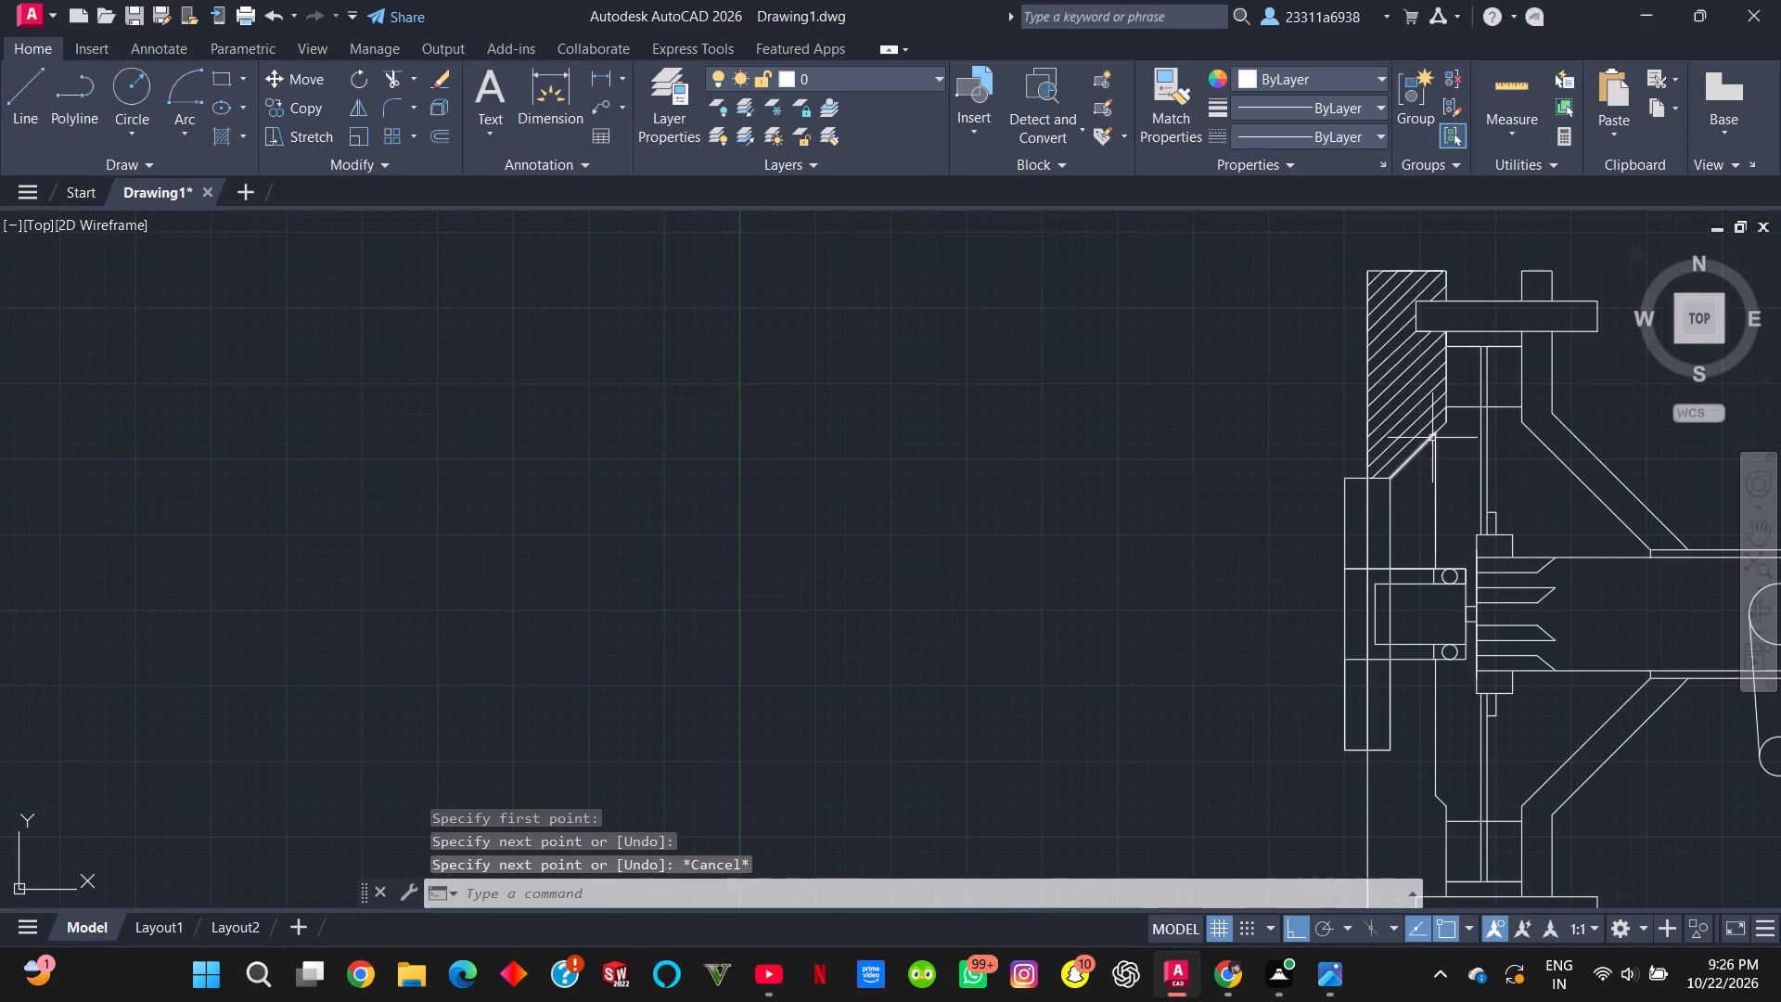
pyautogui.moveTo(1620, 394); pyautogui.dragTo(1528, 442, button='middle')
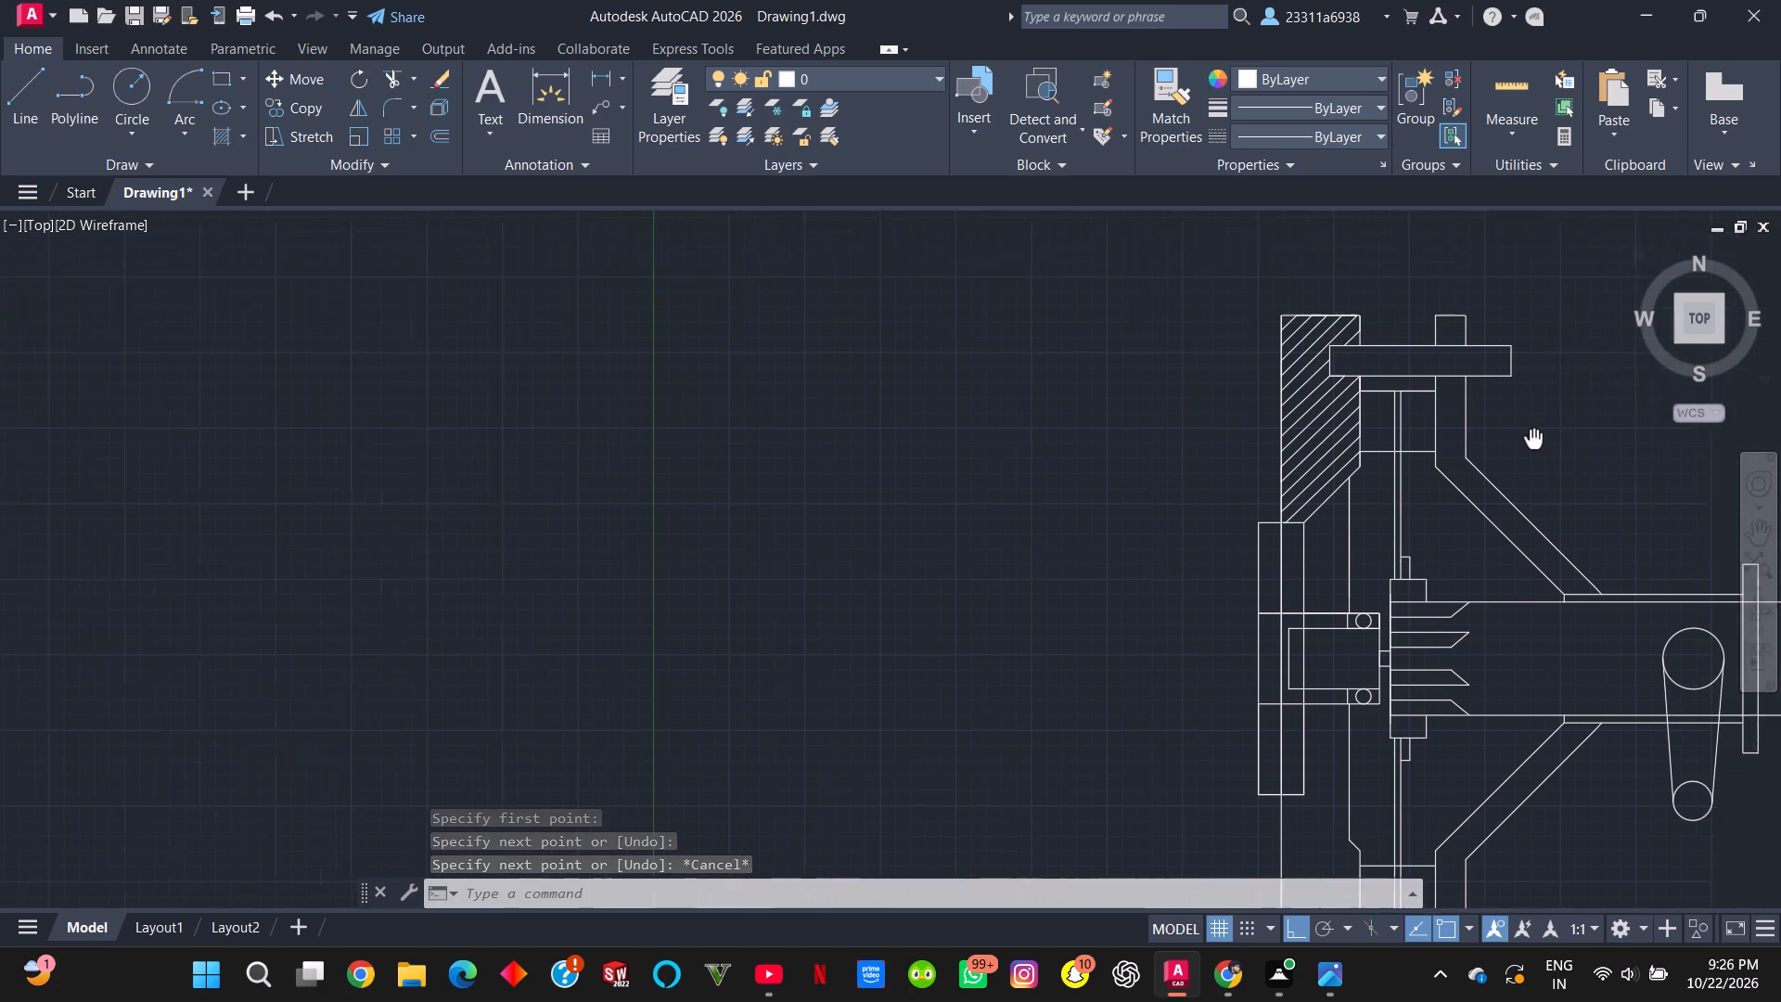
pyautogui.moveTo(1528, 442); pyautogui.dragTo(1441, 461, button='middle')
pyautogui.scroll(1, 1239, 546)
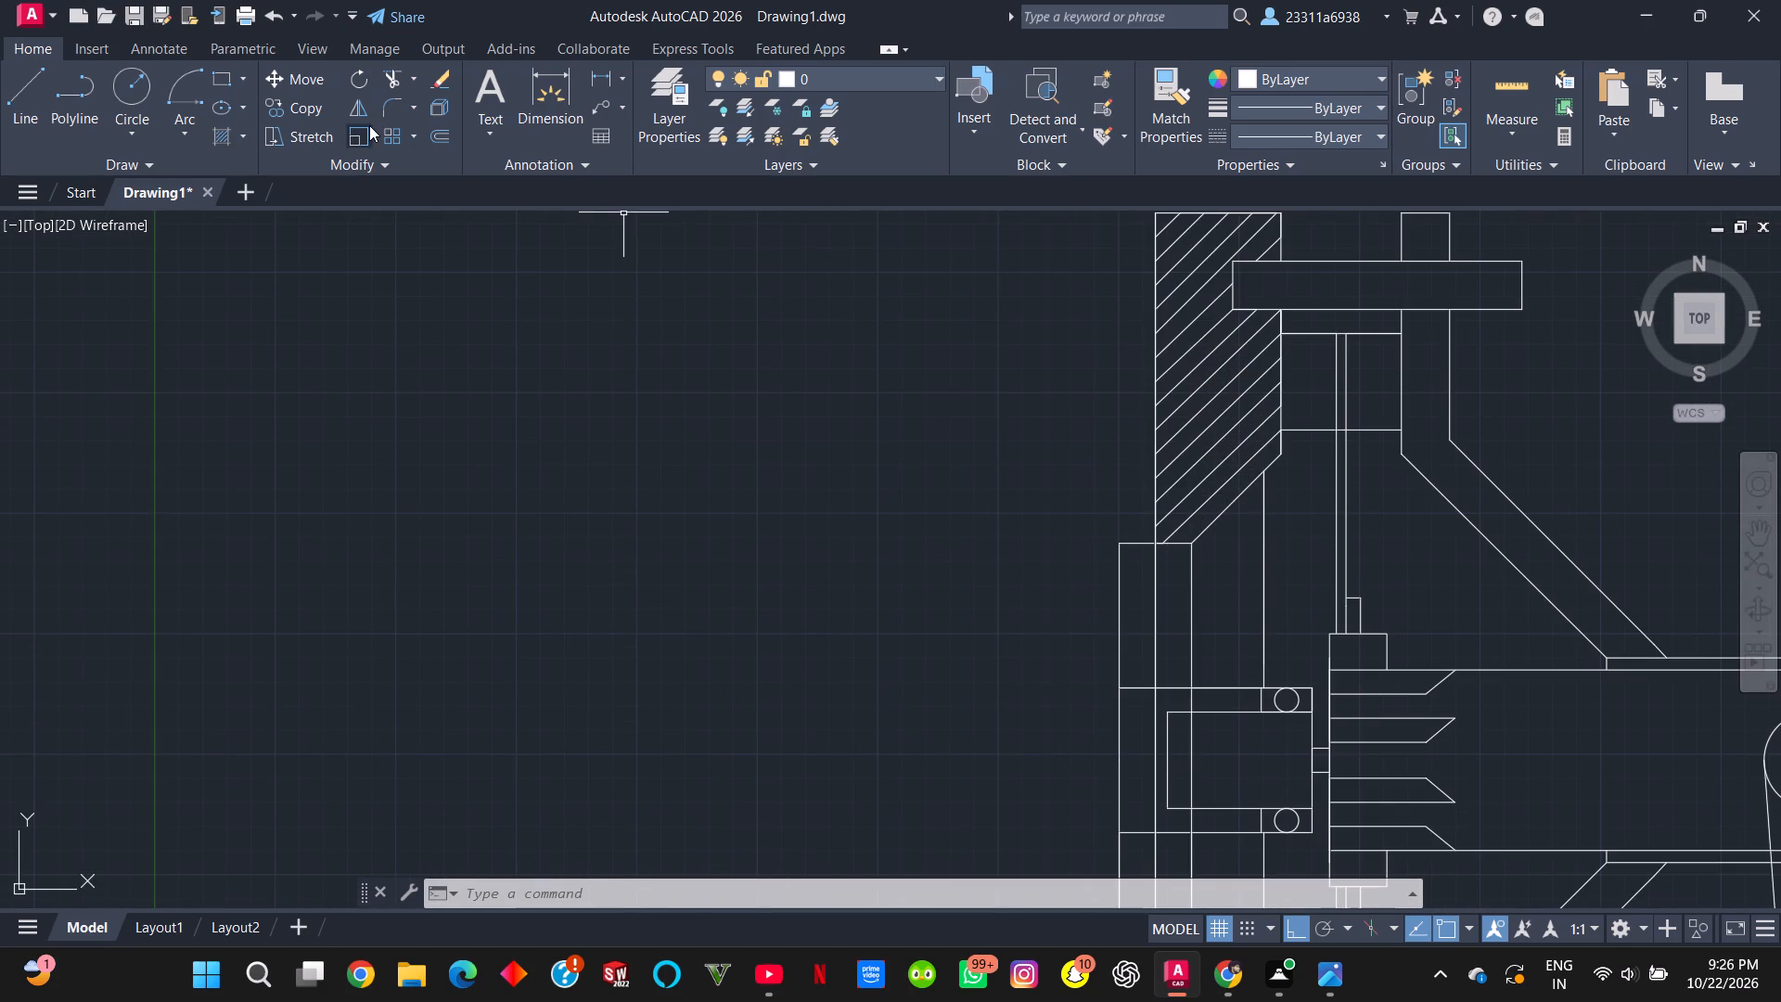
pyautogui.click(19, 107)
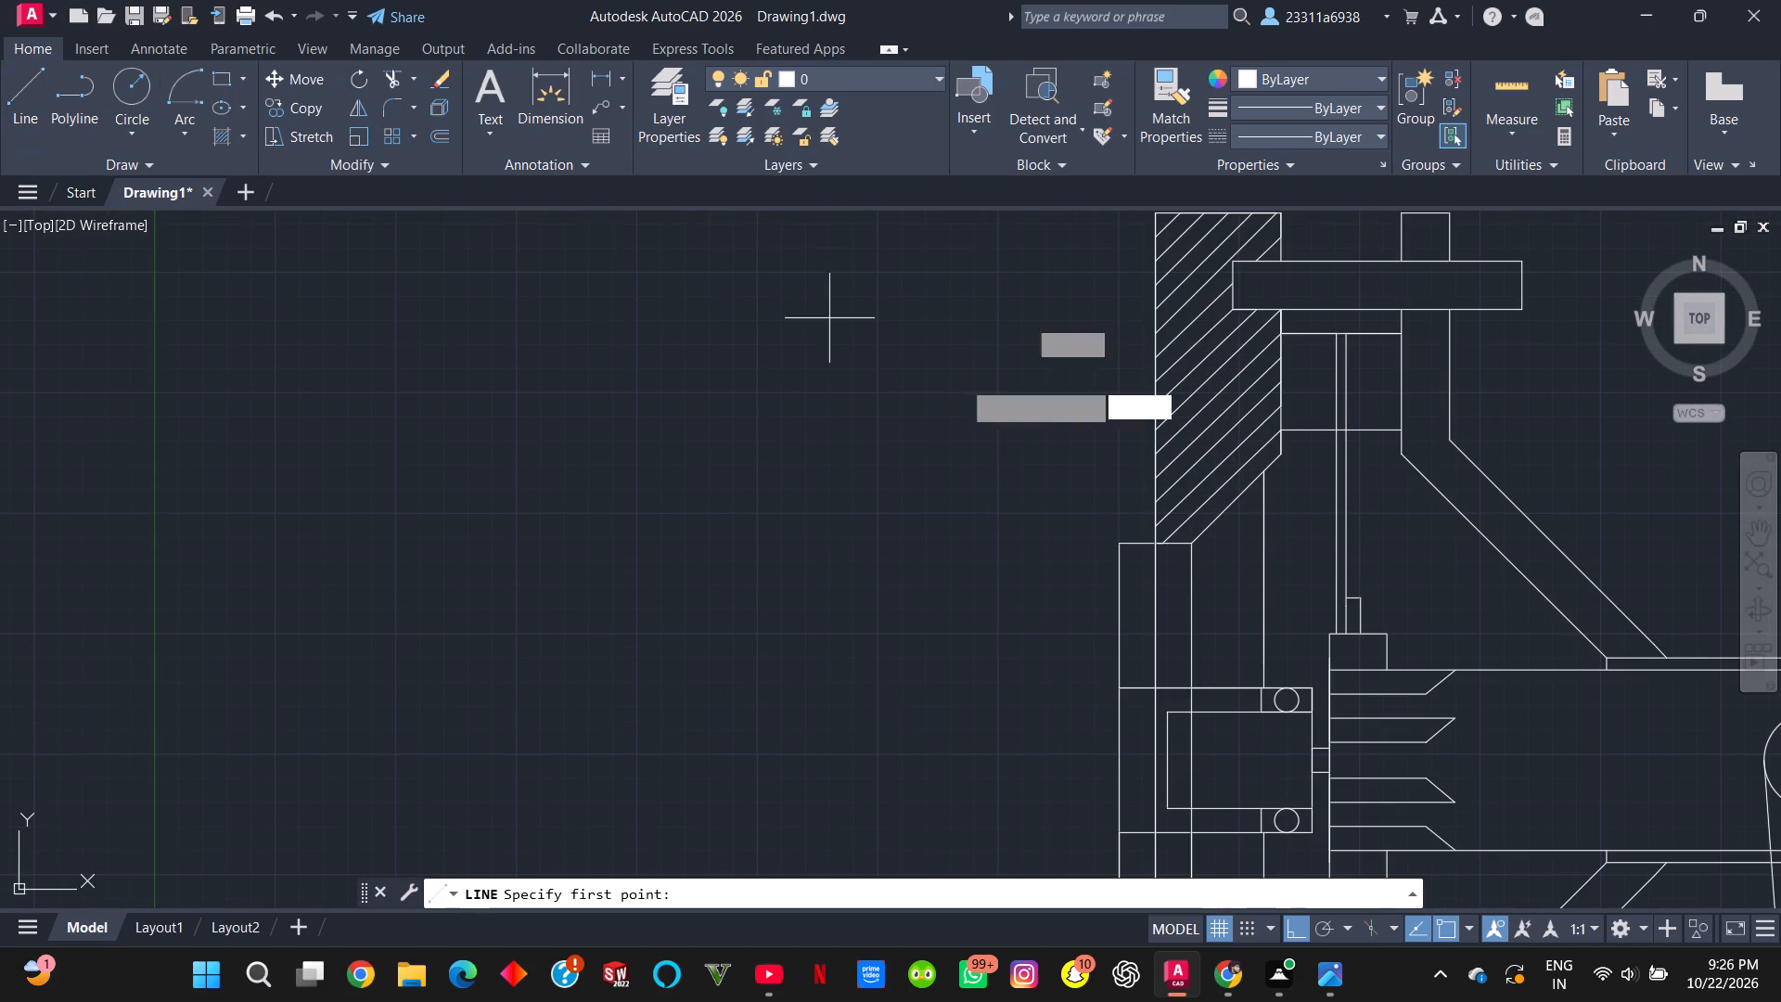
pyautogui.click(1191, 553)
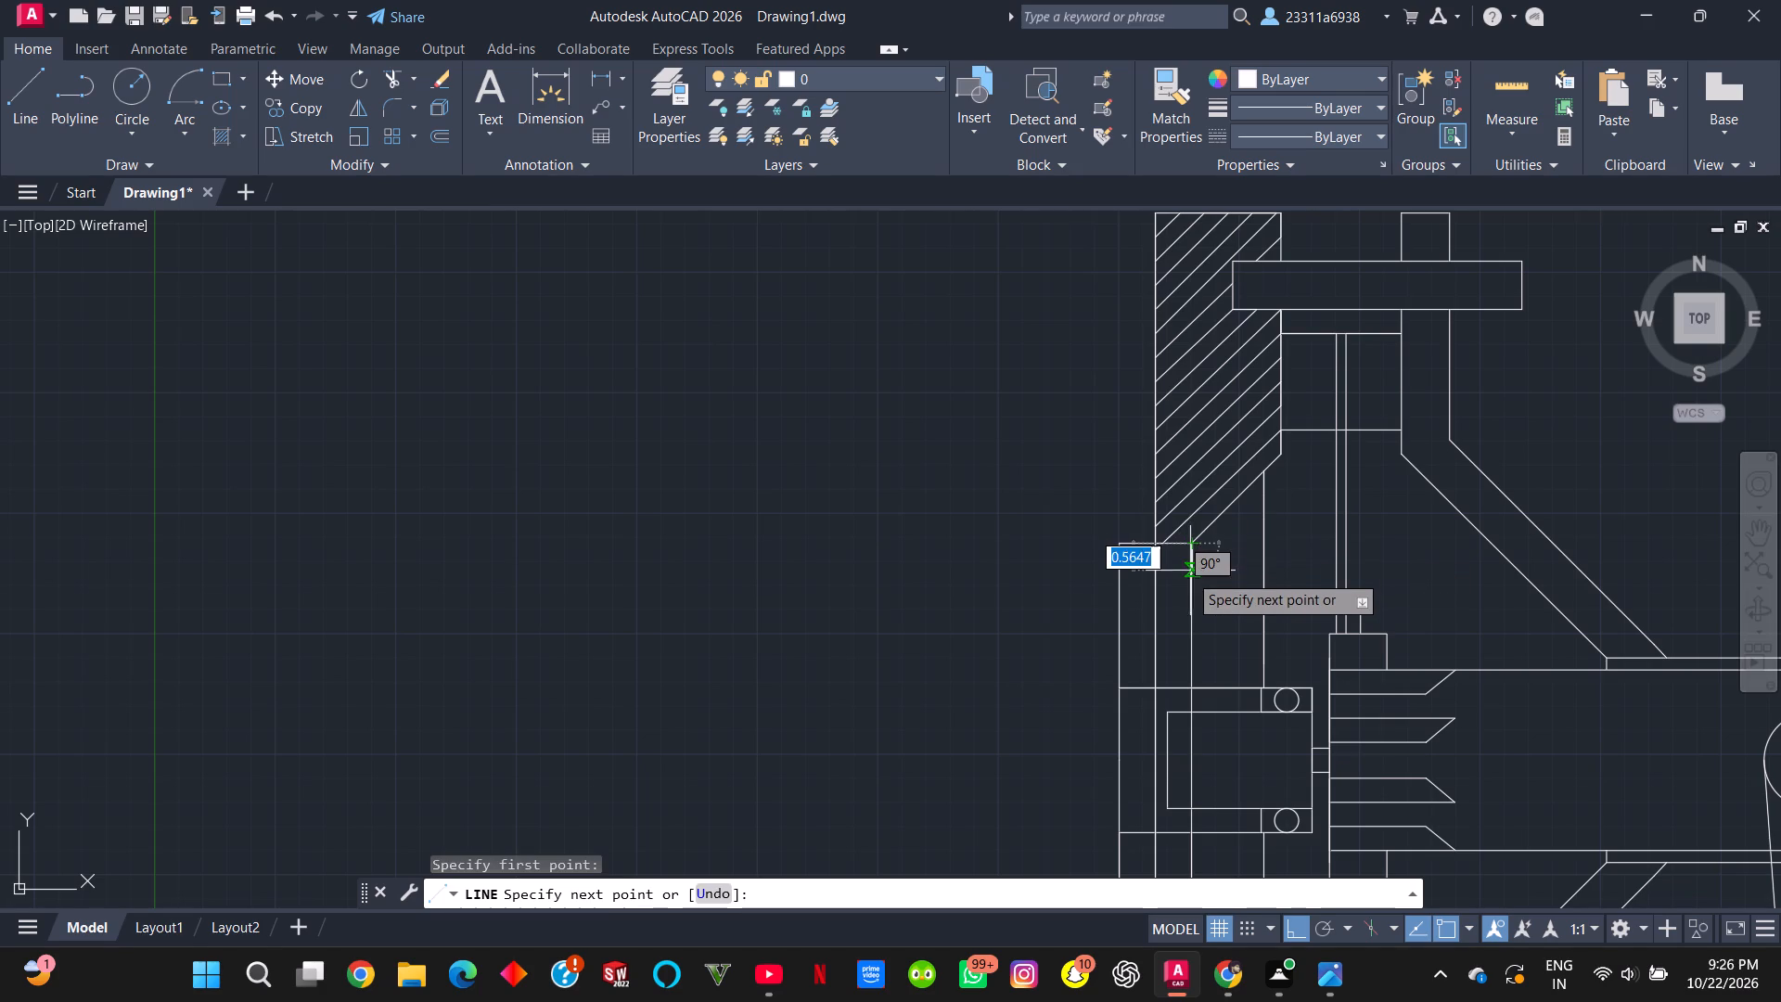
pyautogui.write('0.5')
pyautogui.press('Return')
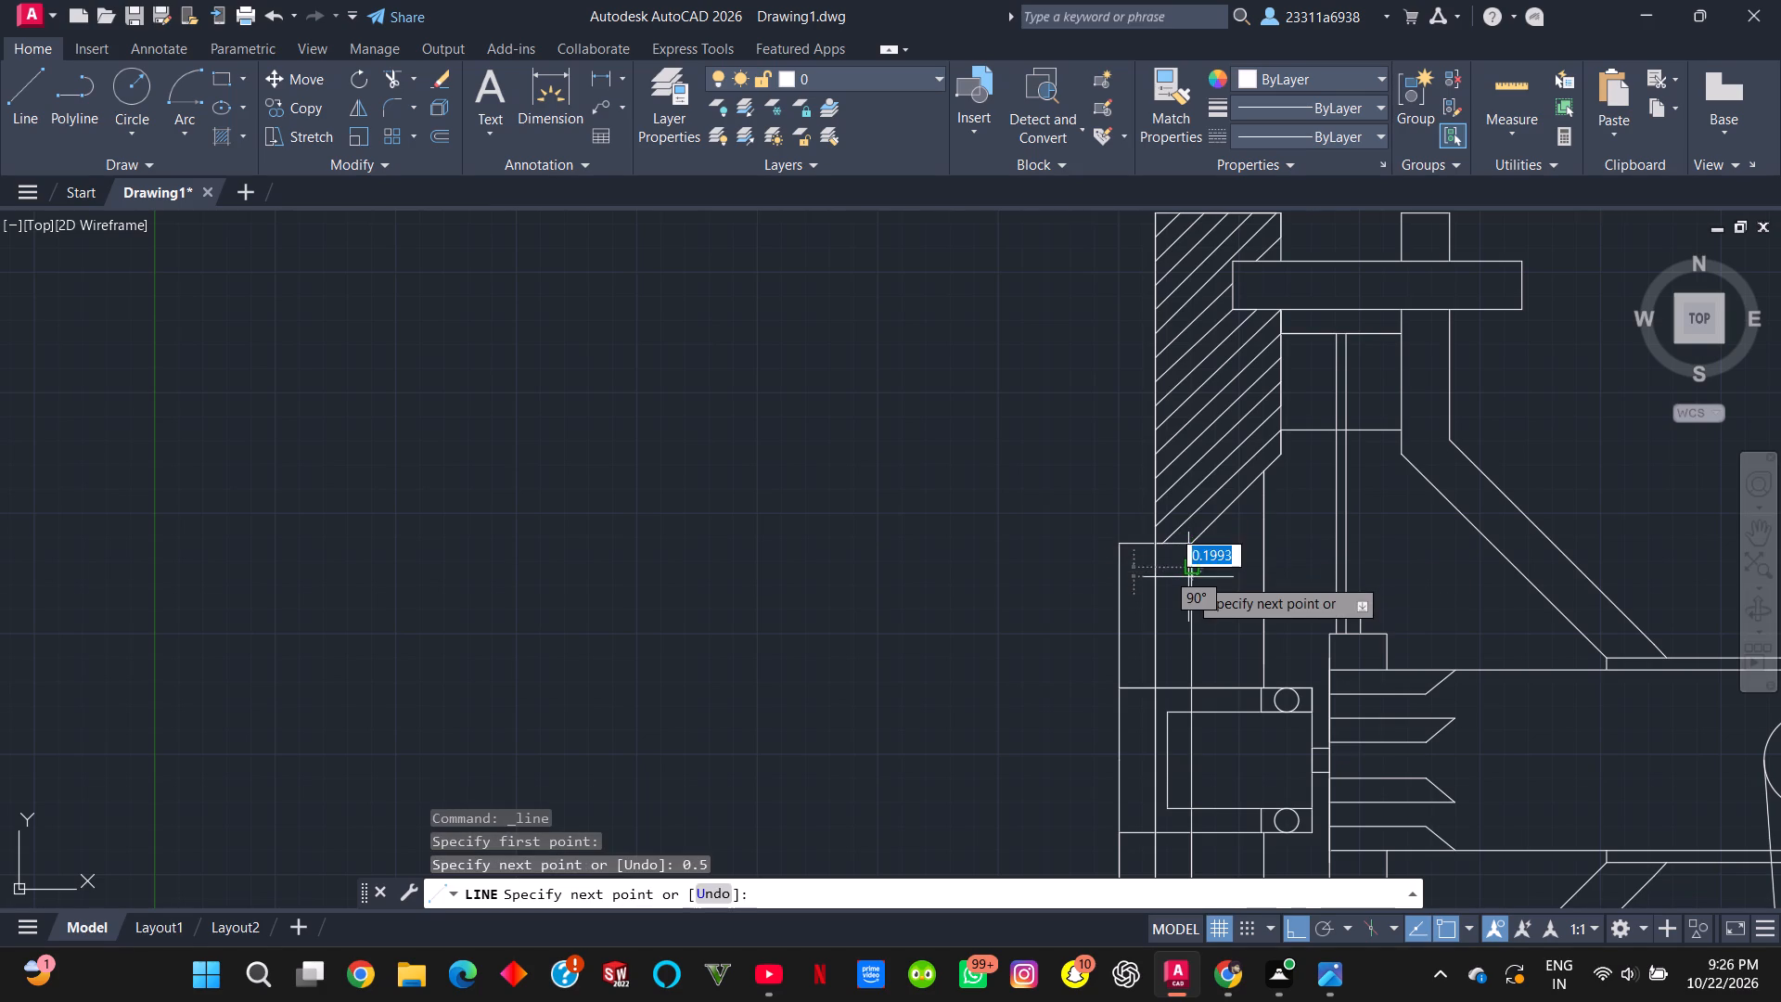
pyautogui.write('0.5')
pyautogui.press('Return')
pyautogui.write('0.5')
pyautogui.press('Return')
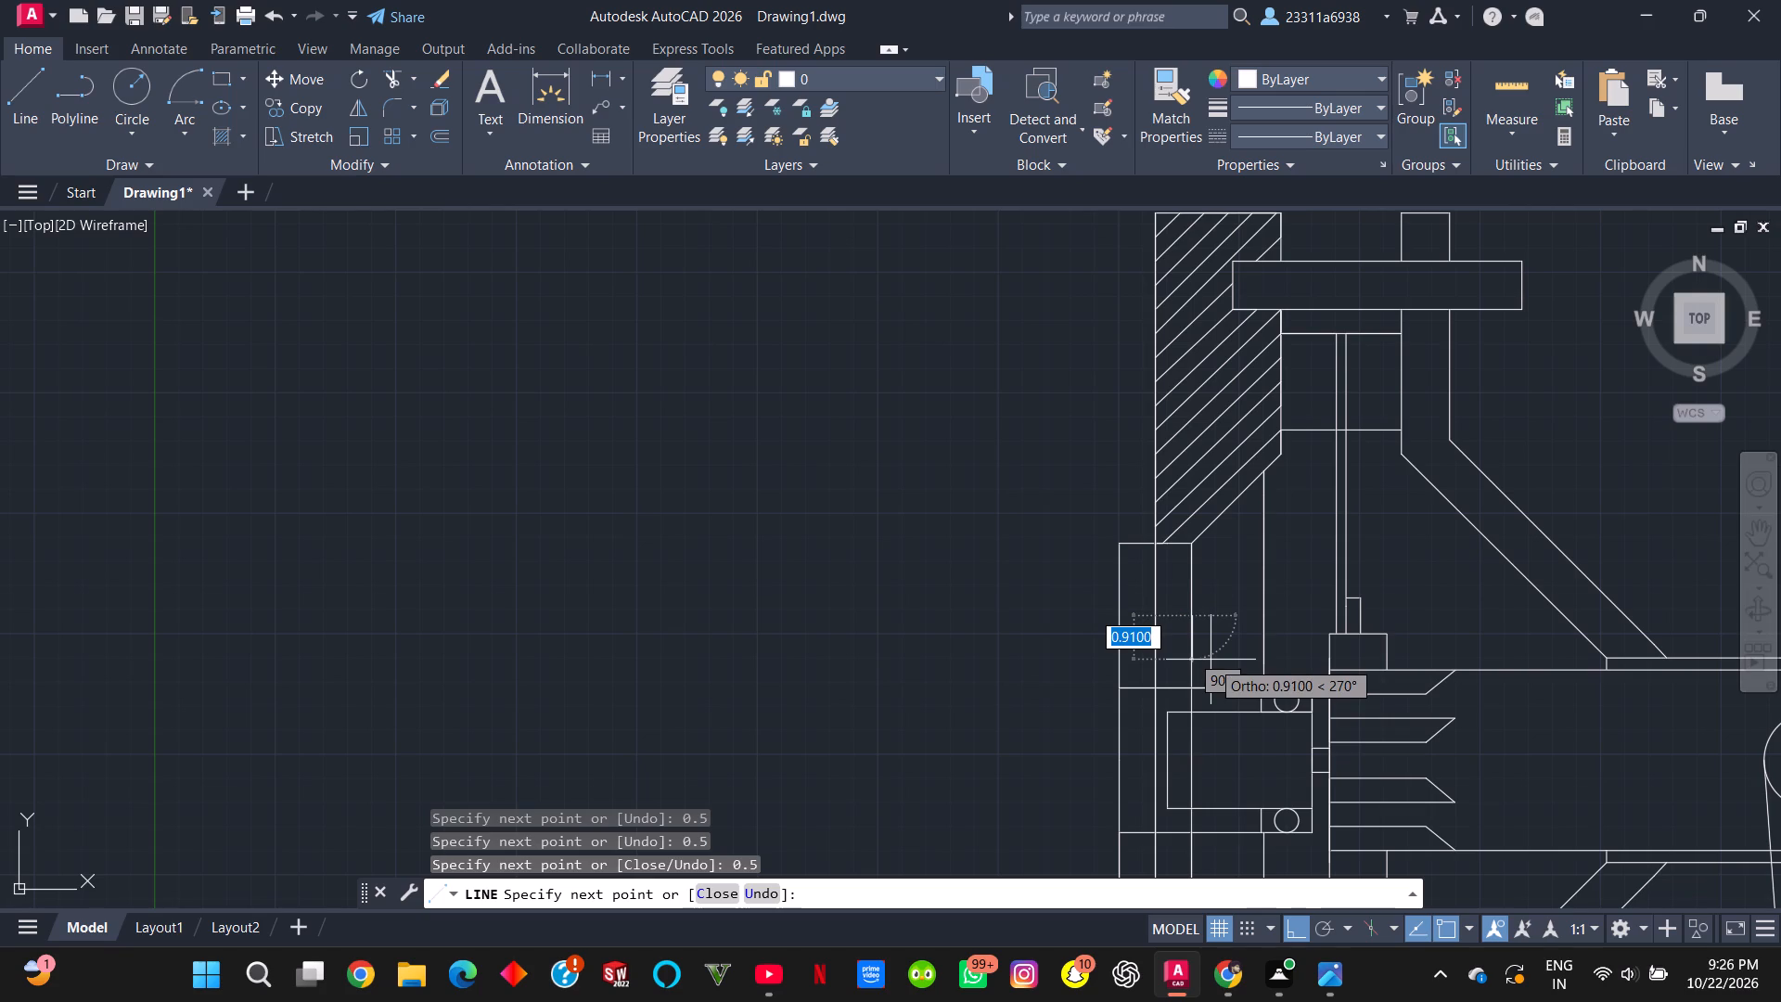
pyautogui.write('0.5')
pyautogui.press('Return')
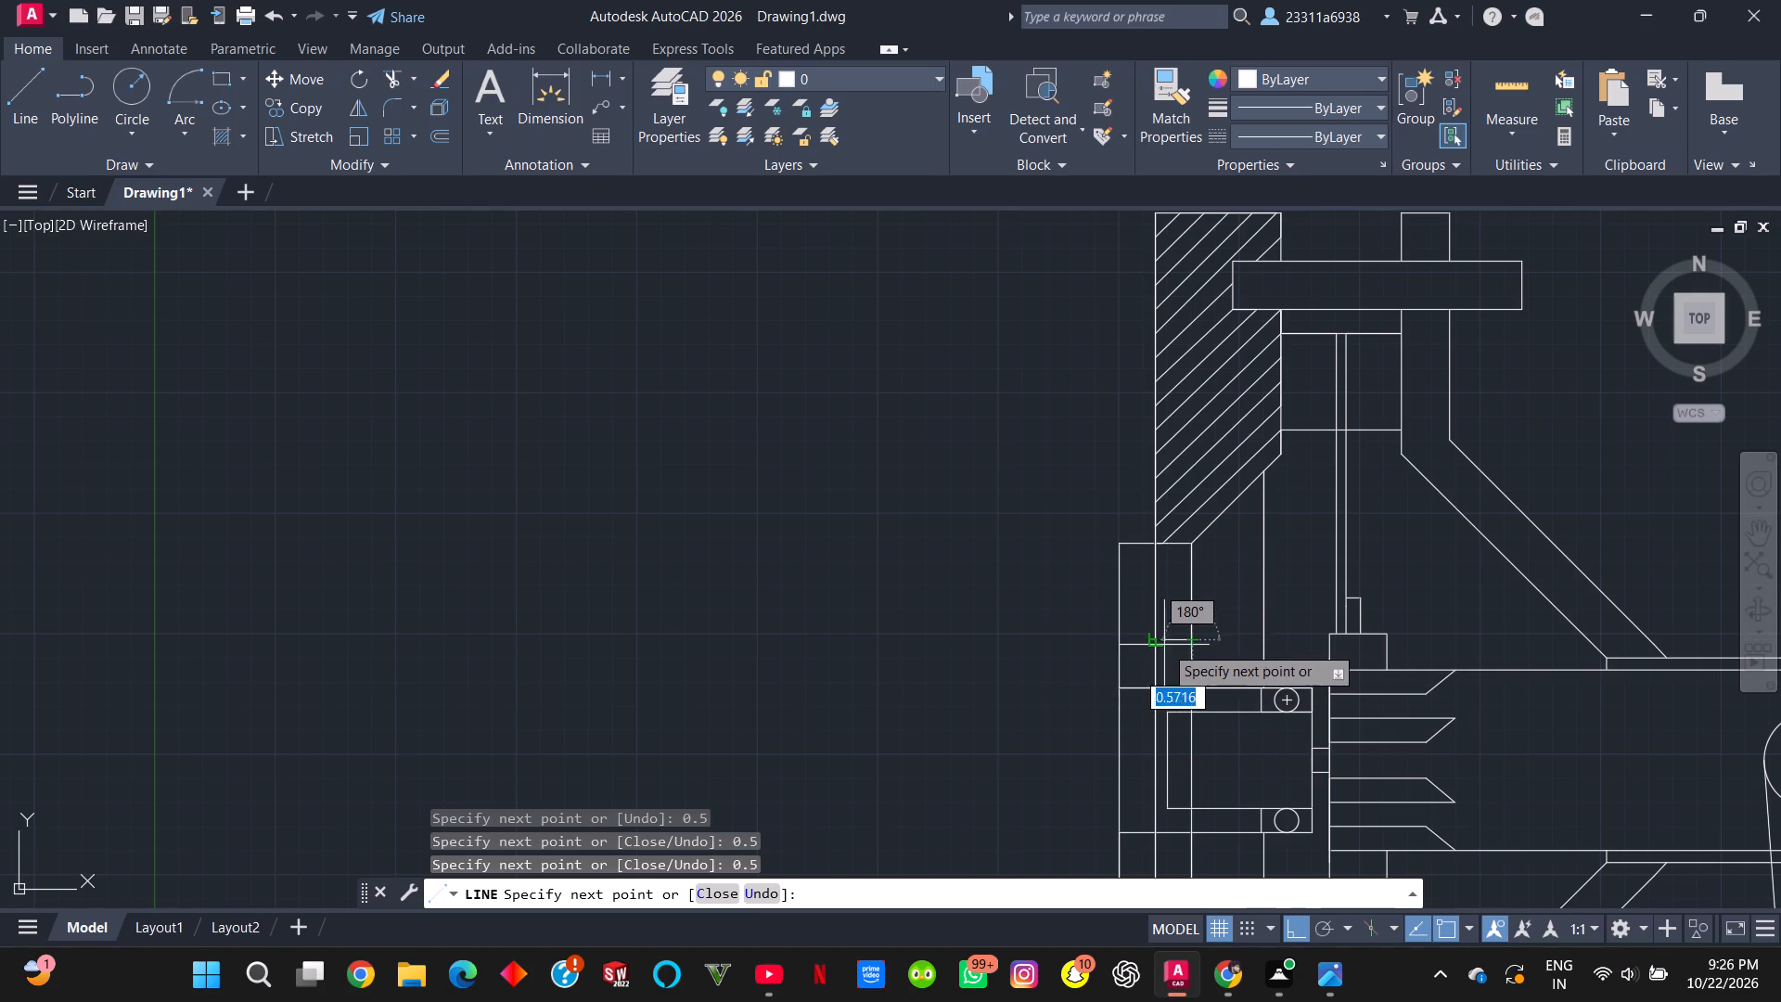
pyautogui.write('0.5')
pyautogui.press('Return')
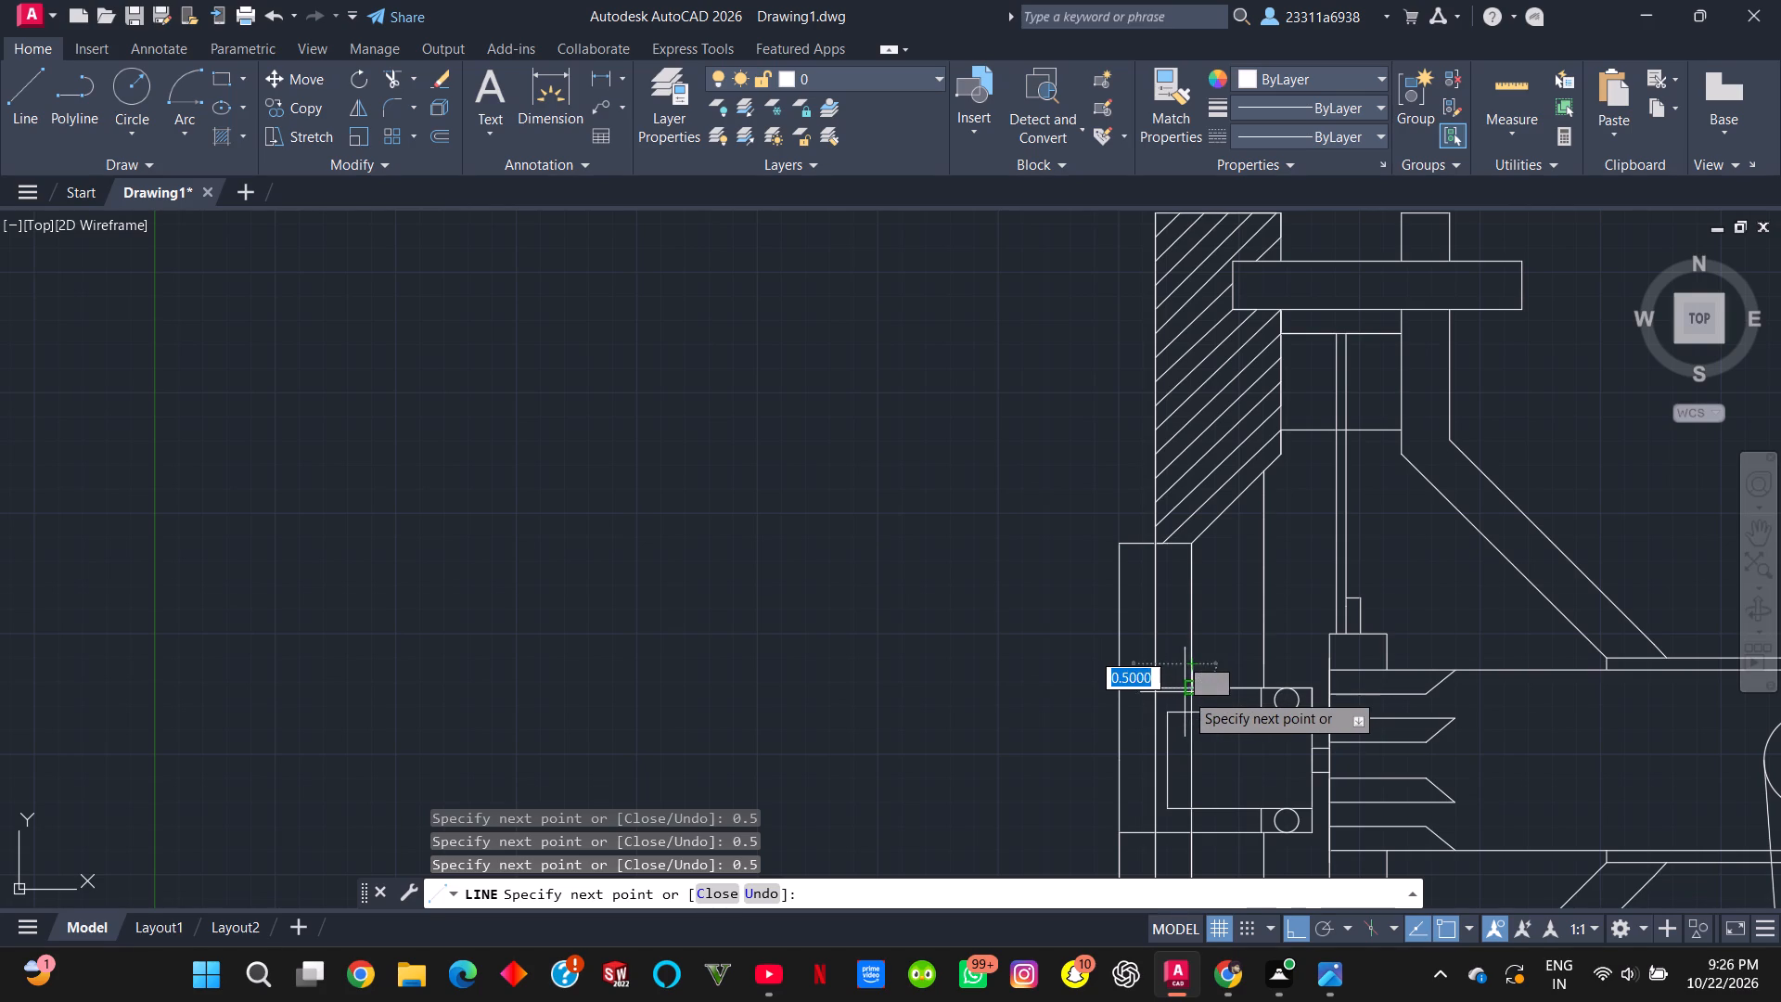
pyautogui.click(1190, 695)
pyautogui.press('Escape')
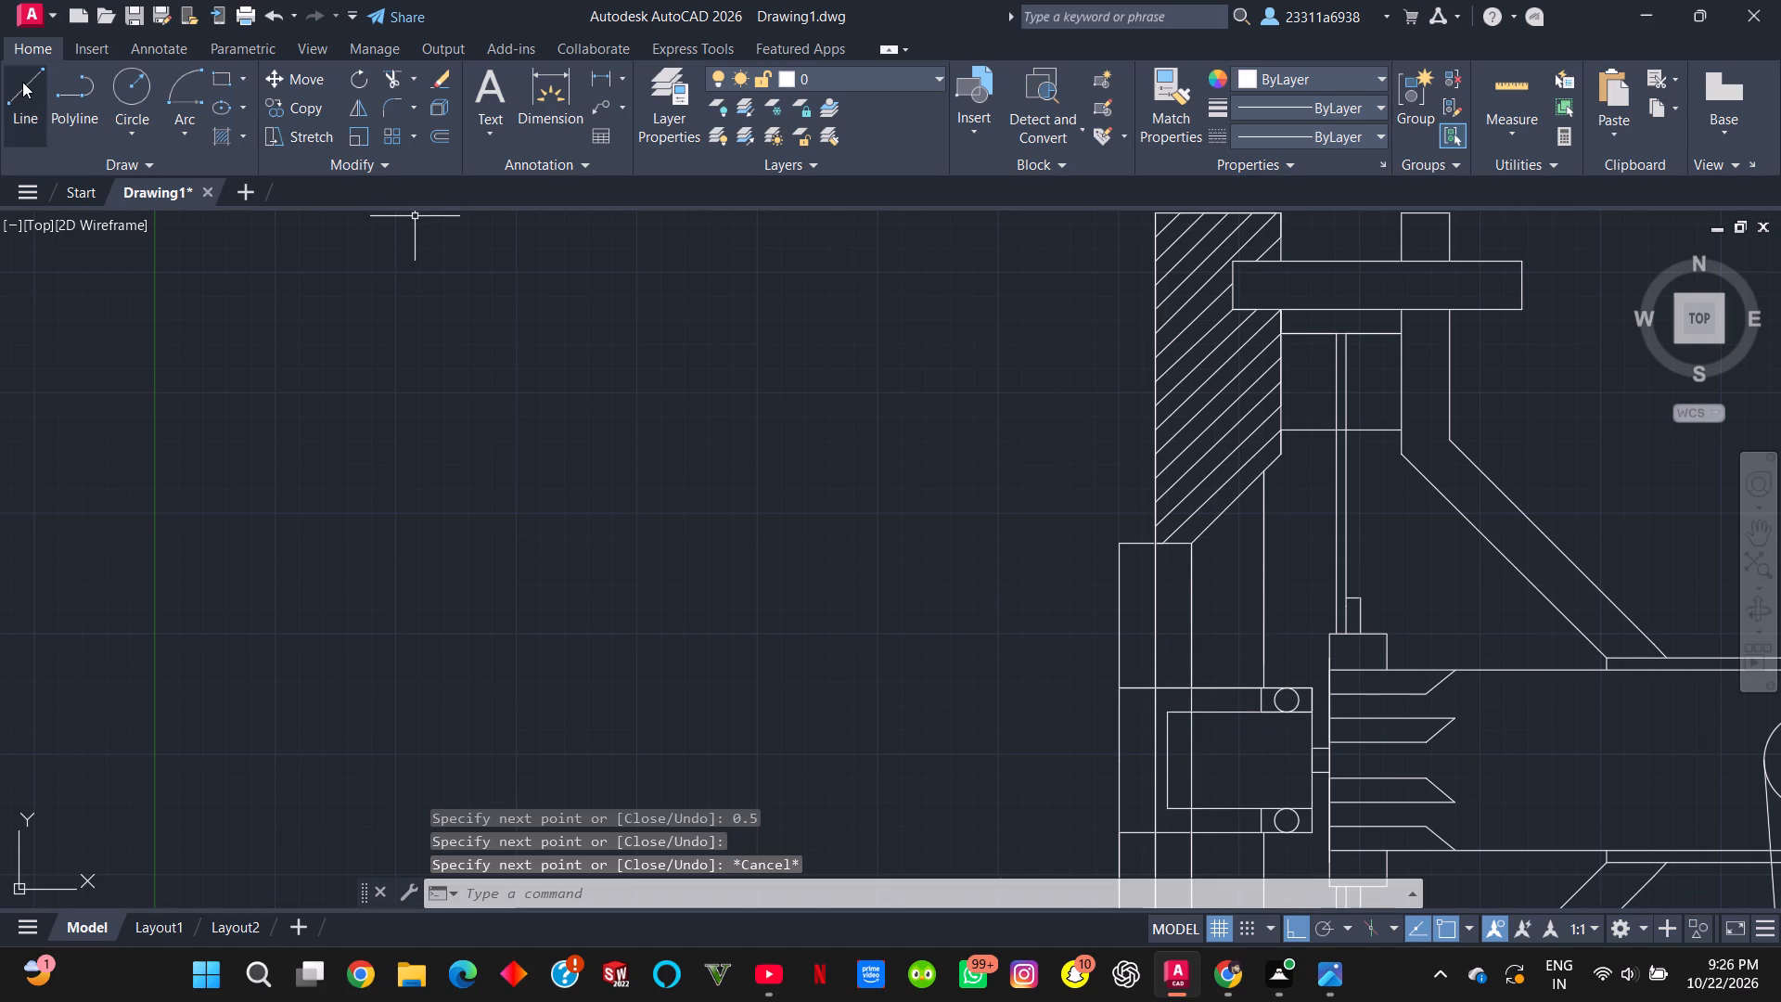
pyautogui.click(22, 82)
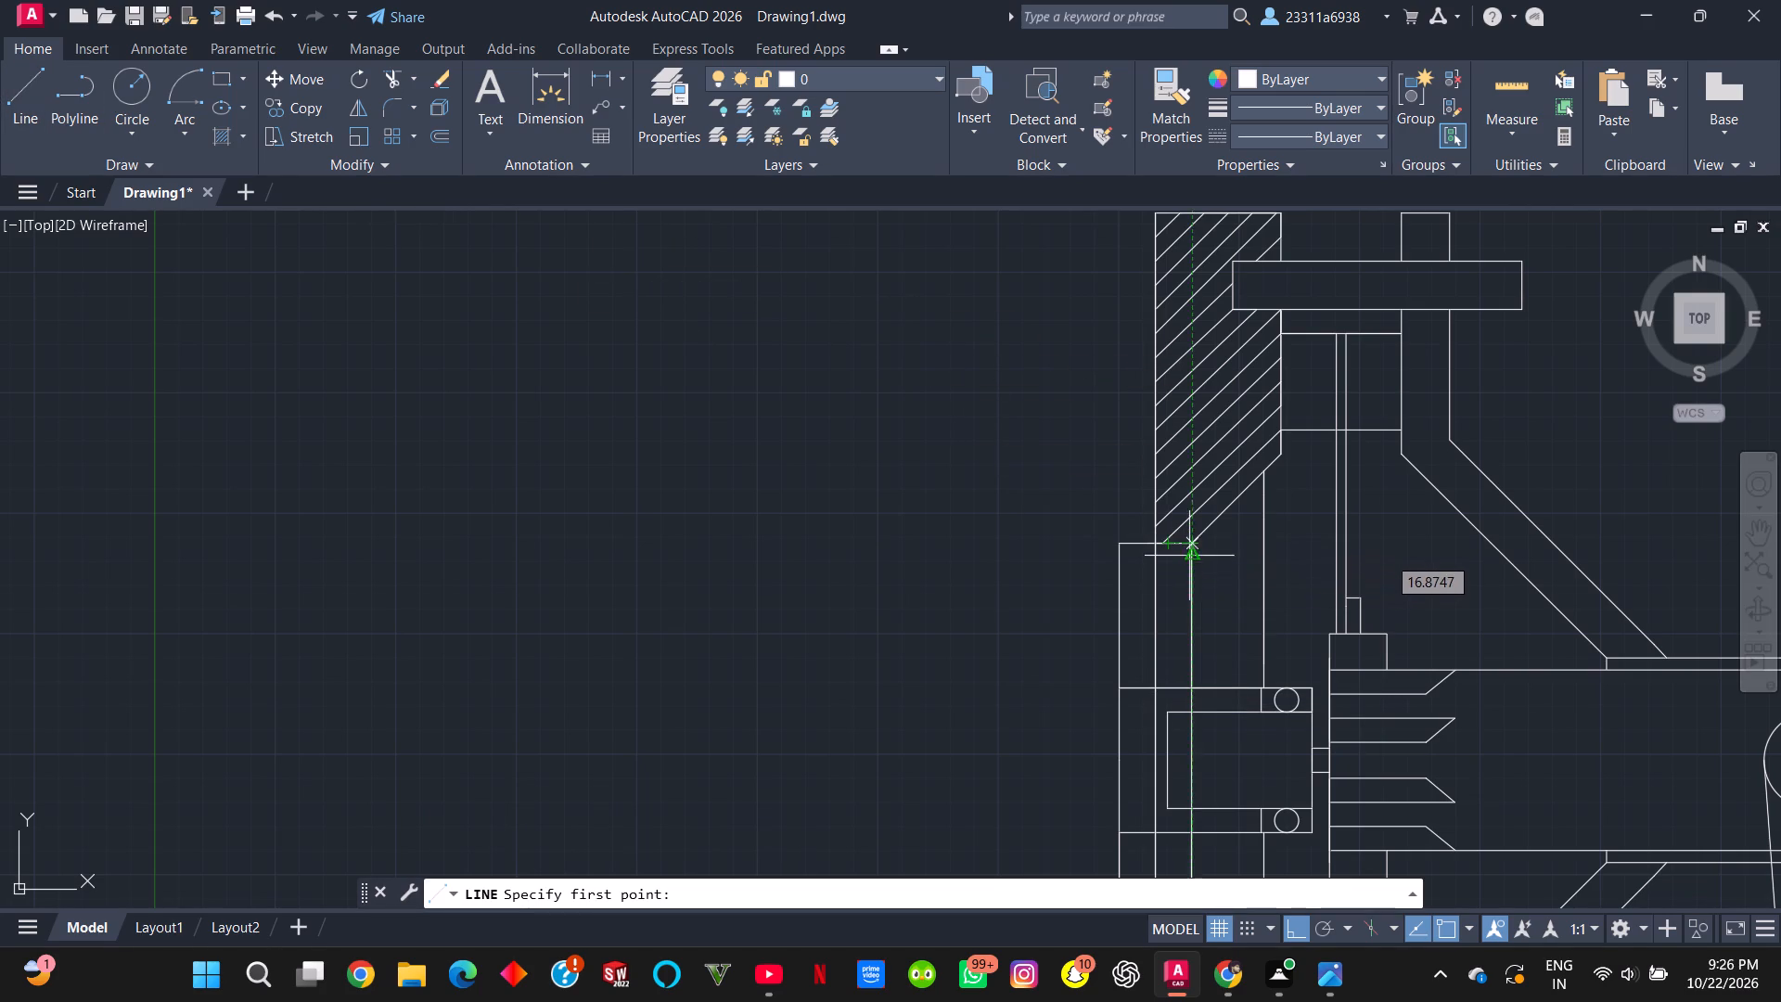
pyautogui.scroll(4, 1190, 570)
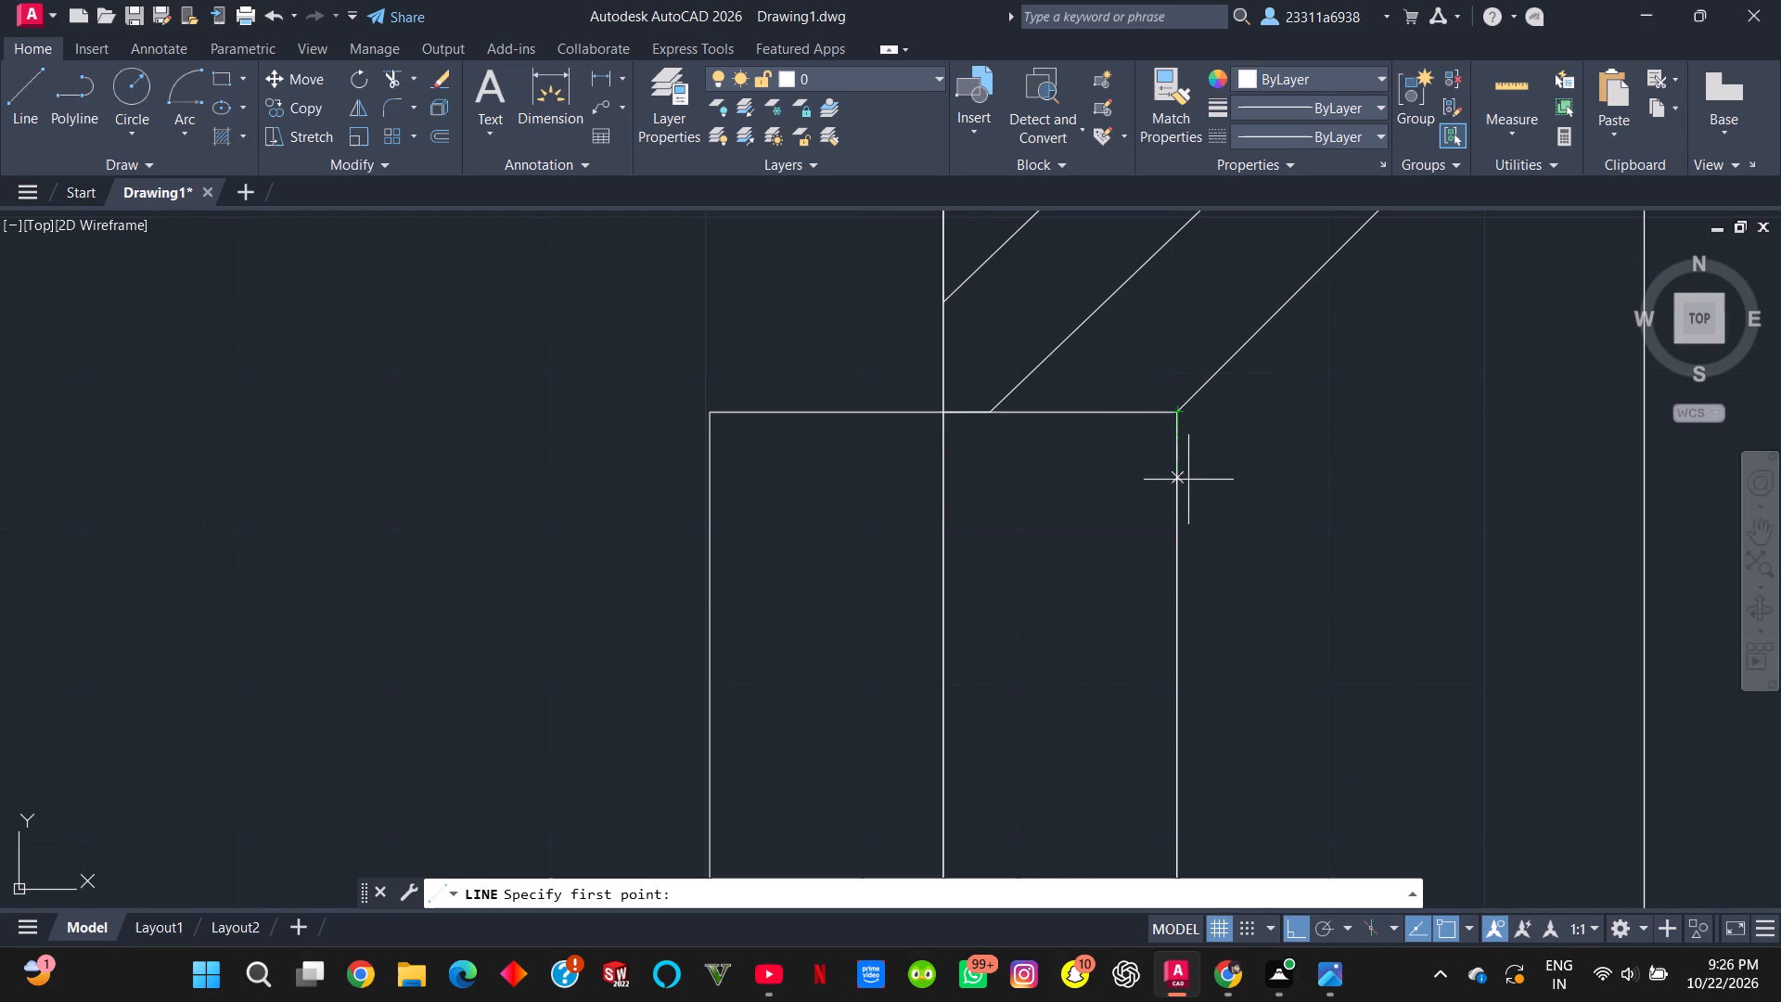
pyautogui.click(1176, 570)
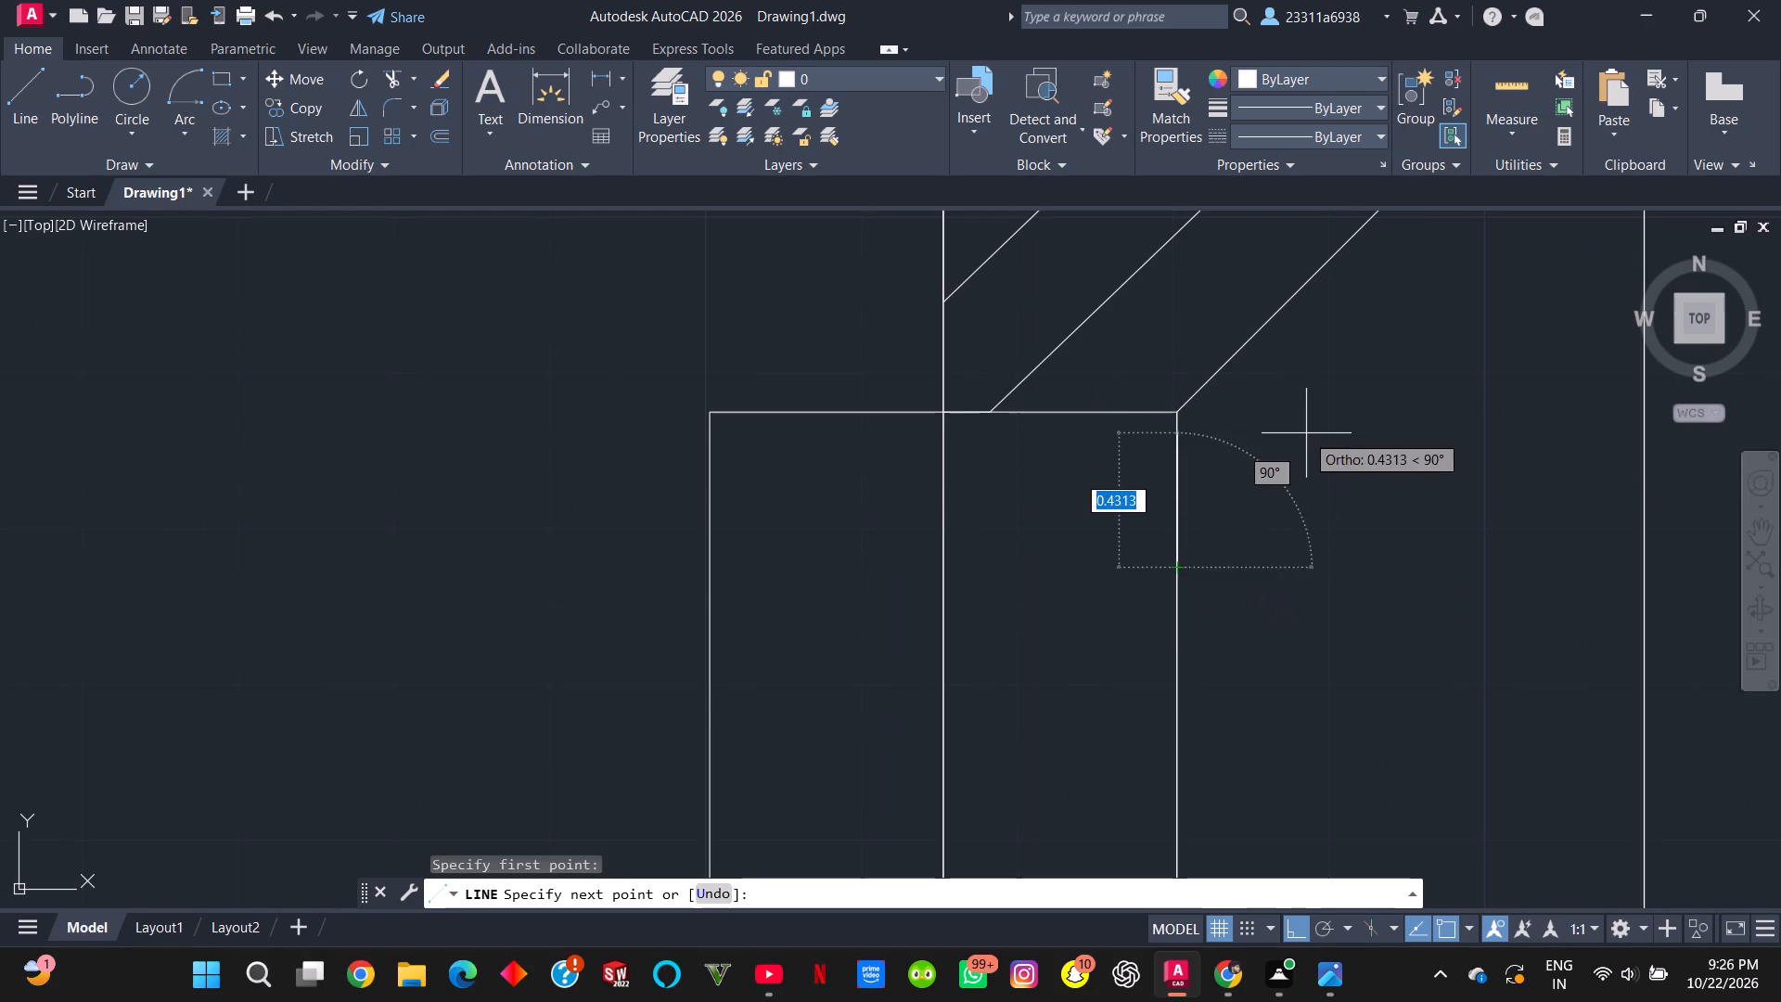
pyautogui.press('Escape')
# Draw three parallel diagonal hatch lines from the upper 0.5 division points on the lower rectangle's right edge to the block's right edge, linked along the edges.
pyautogui.click(23, 118)
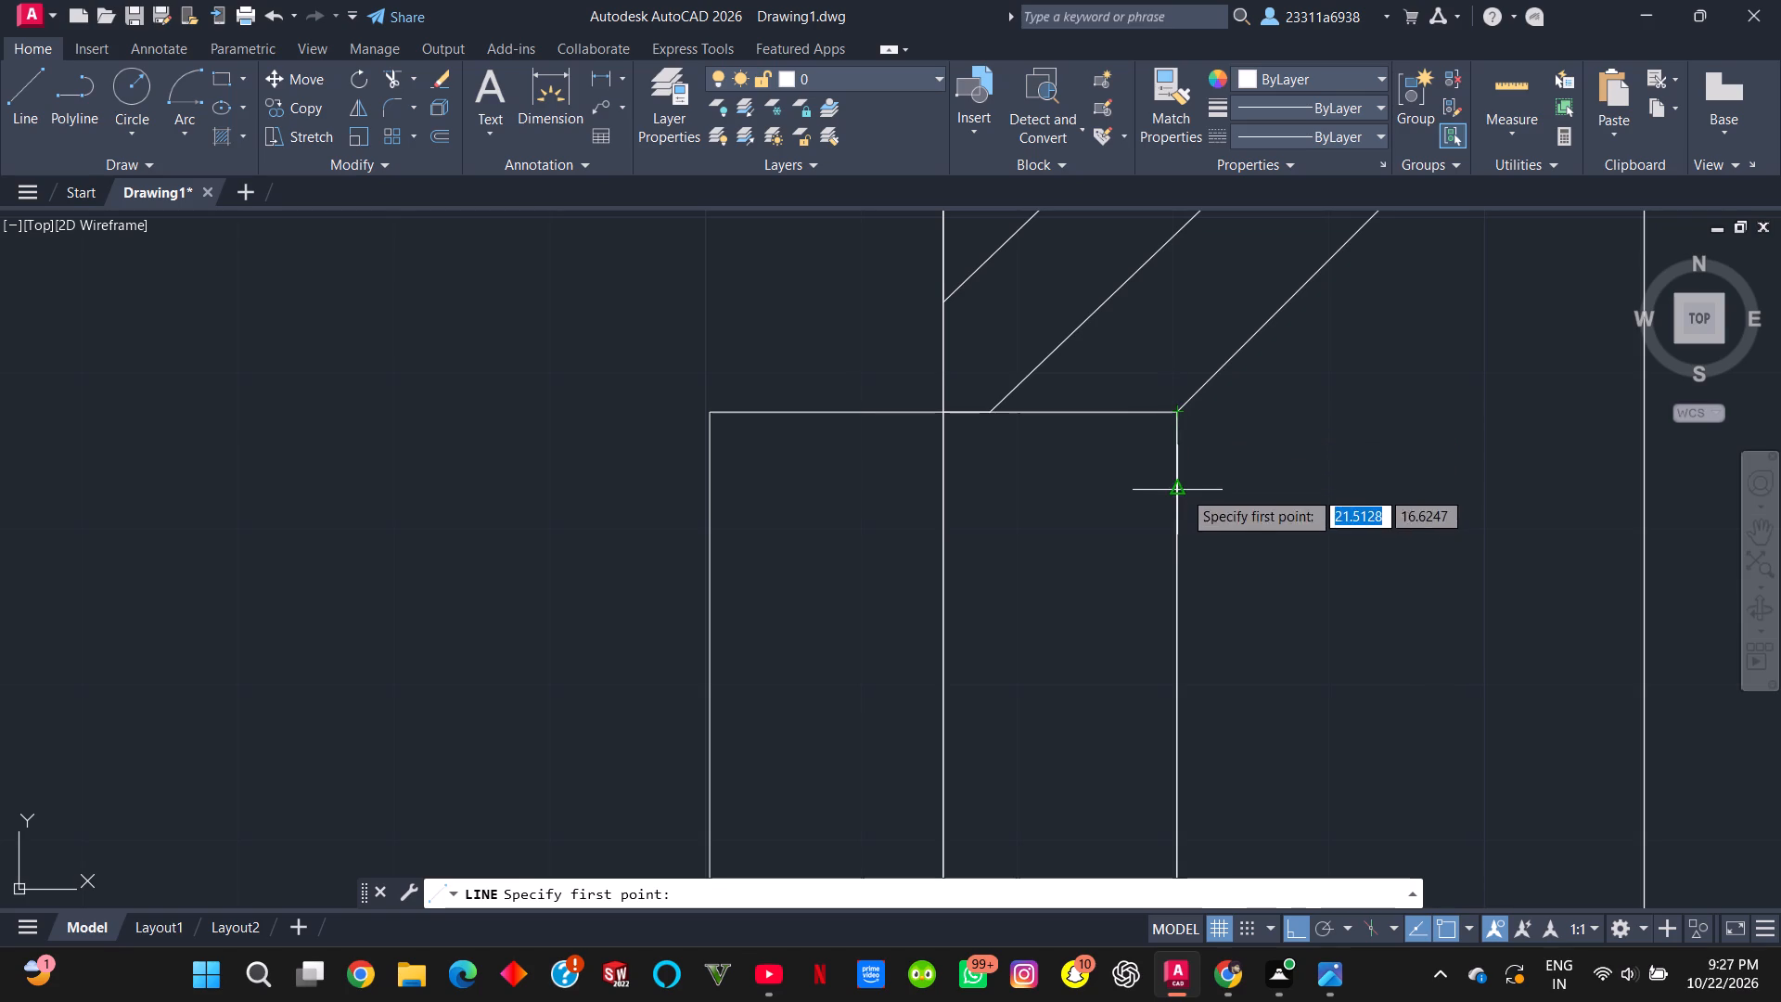
pyautogui.click(1179, 574)
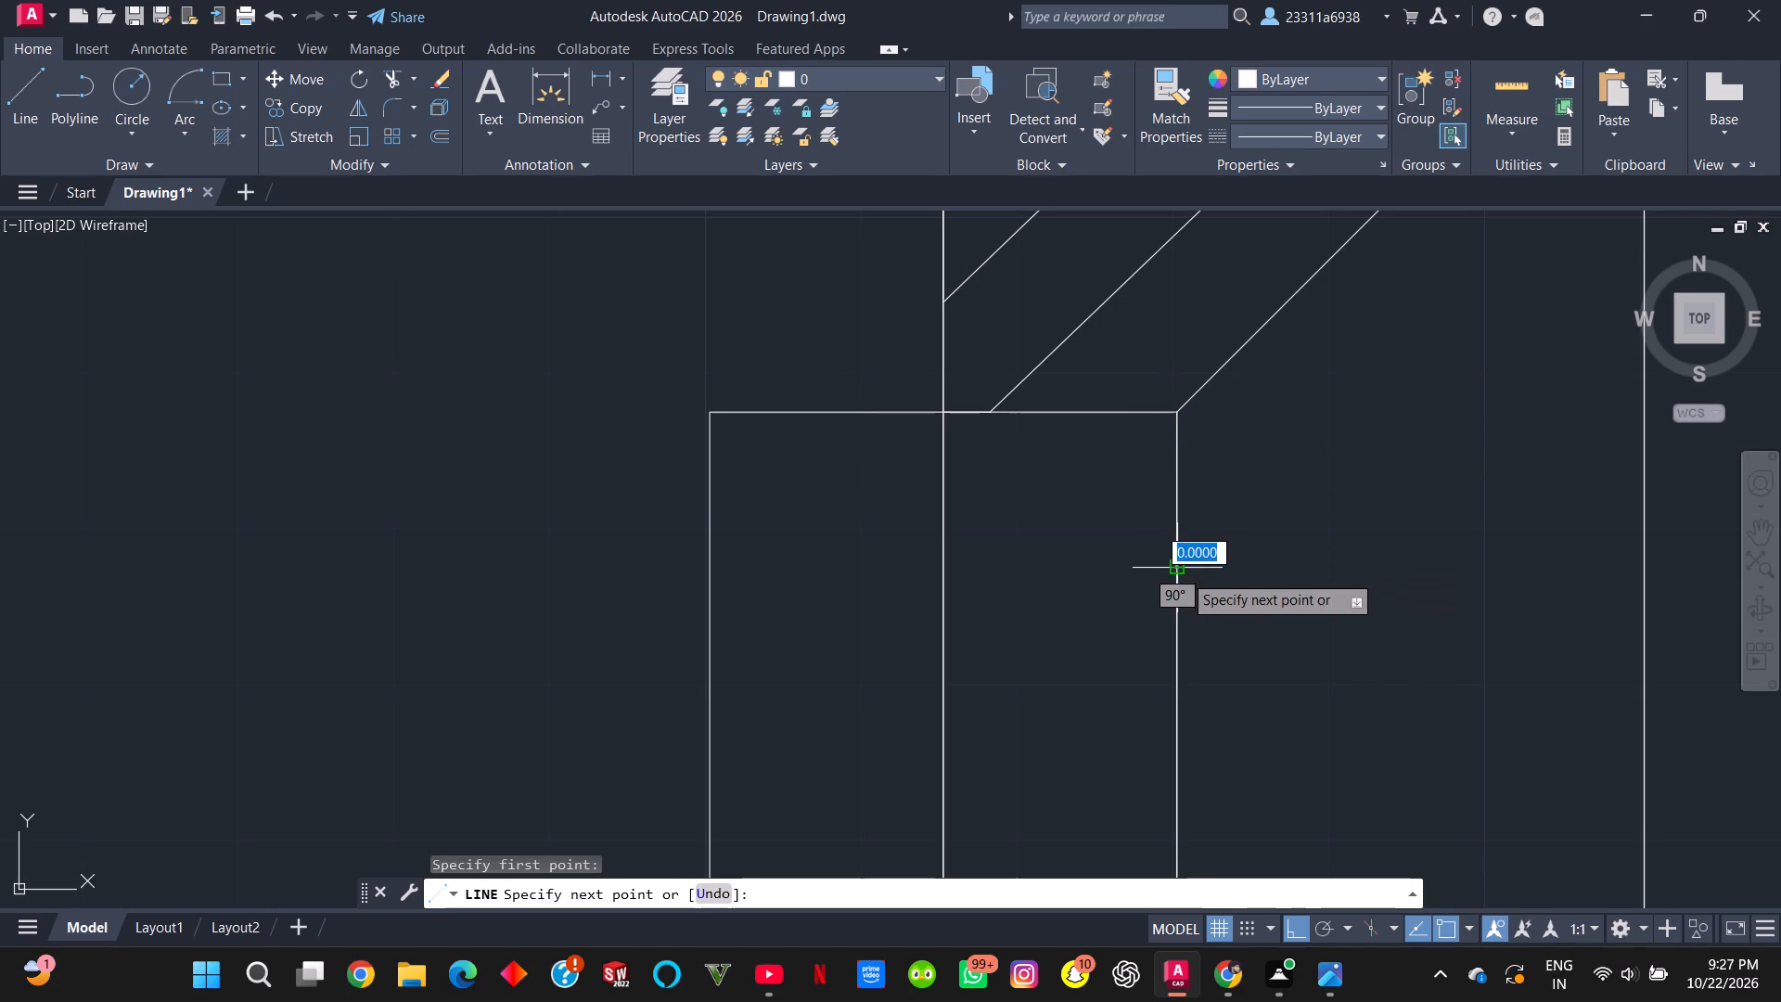
pyautogui.scroll(1, 1408, 373)
pyautogui.scroll(-3, 1408, 373)
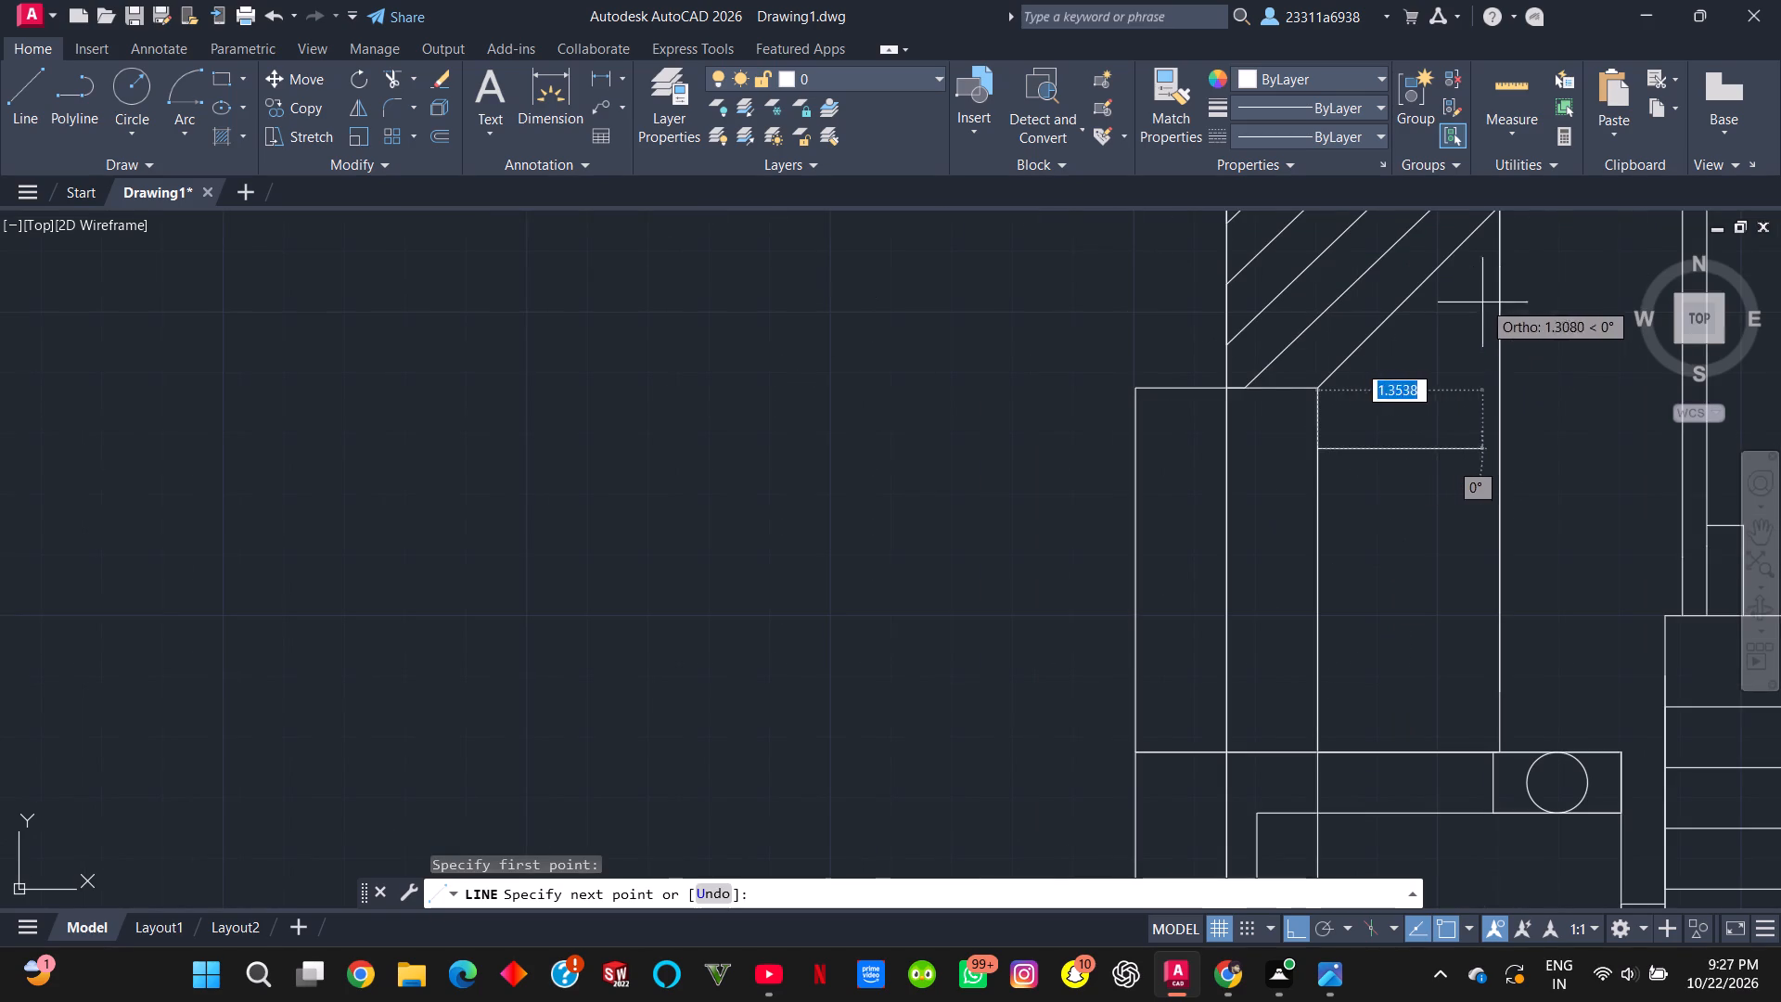
pyautogui.click(1500, 268)
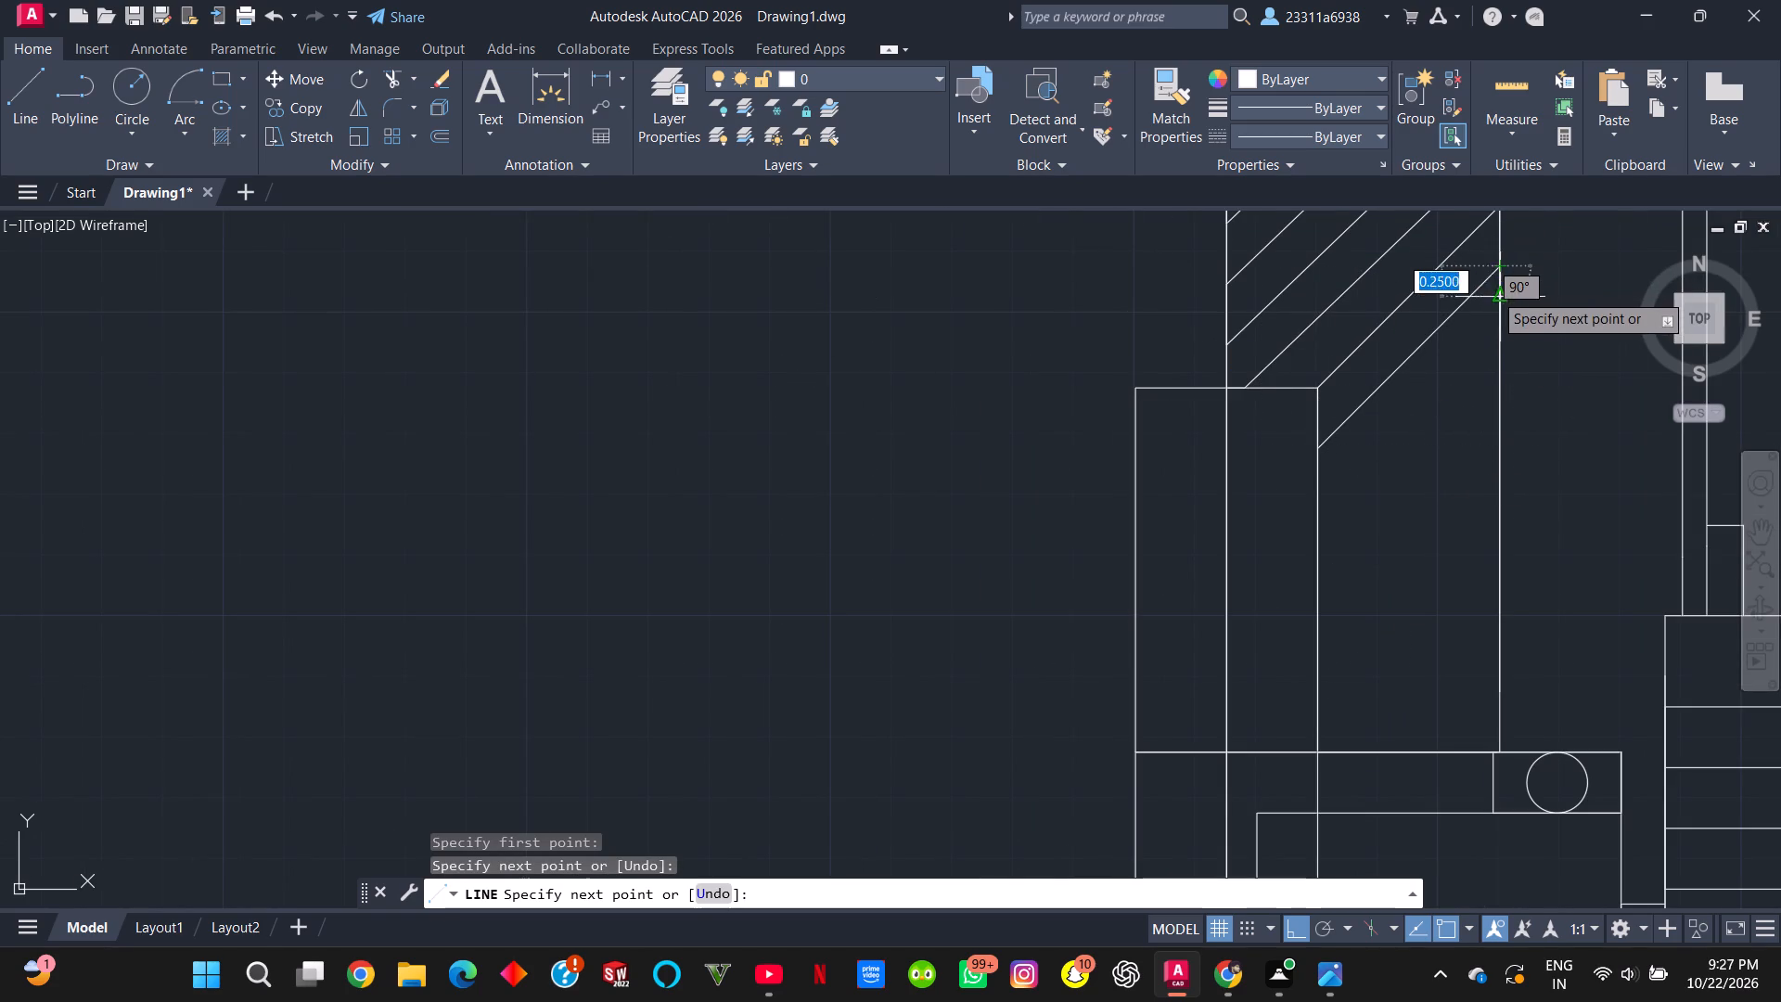
pyautogui.click(1497, 327)
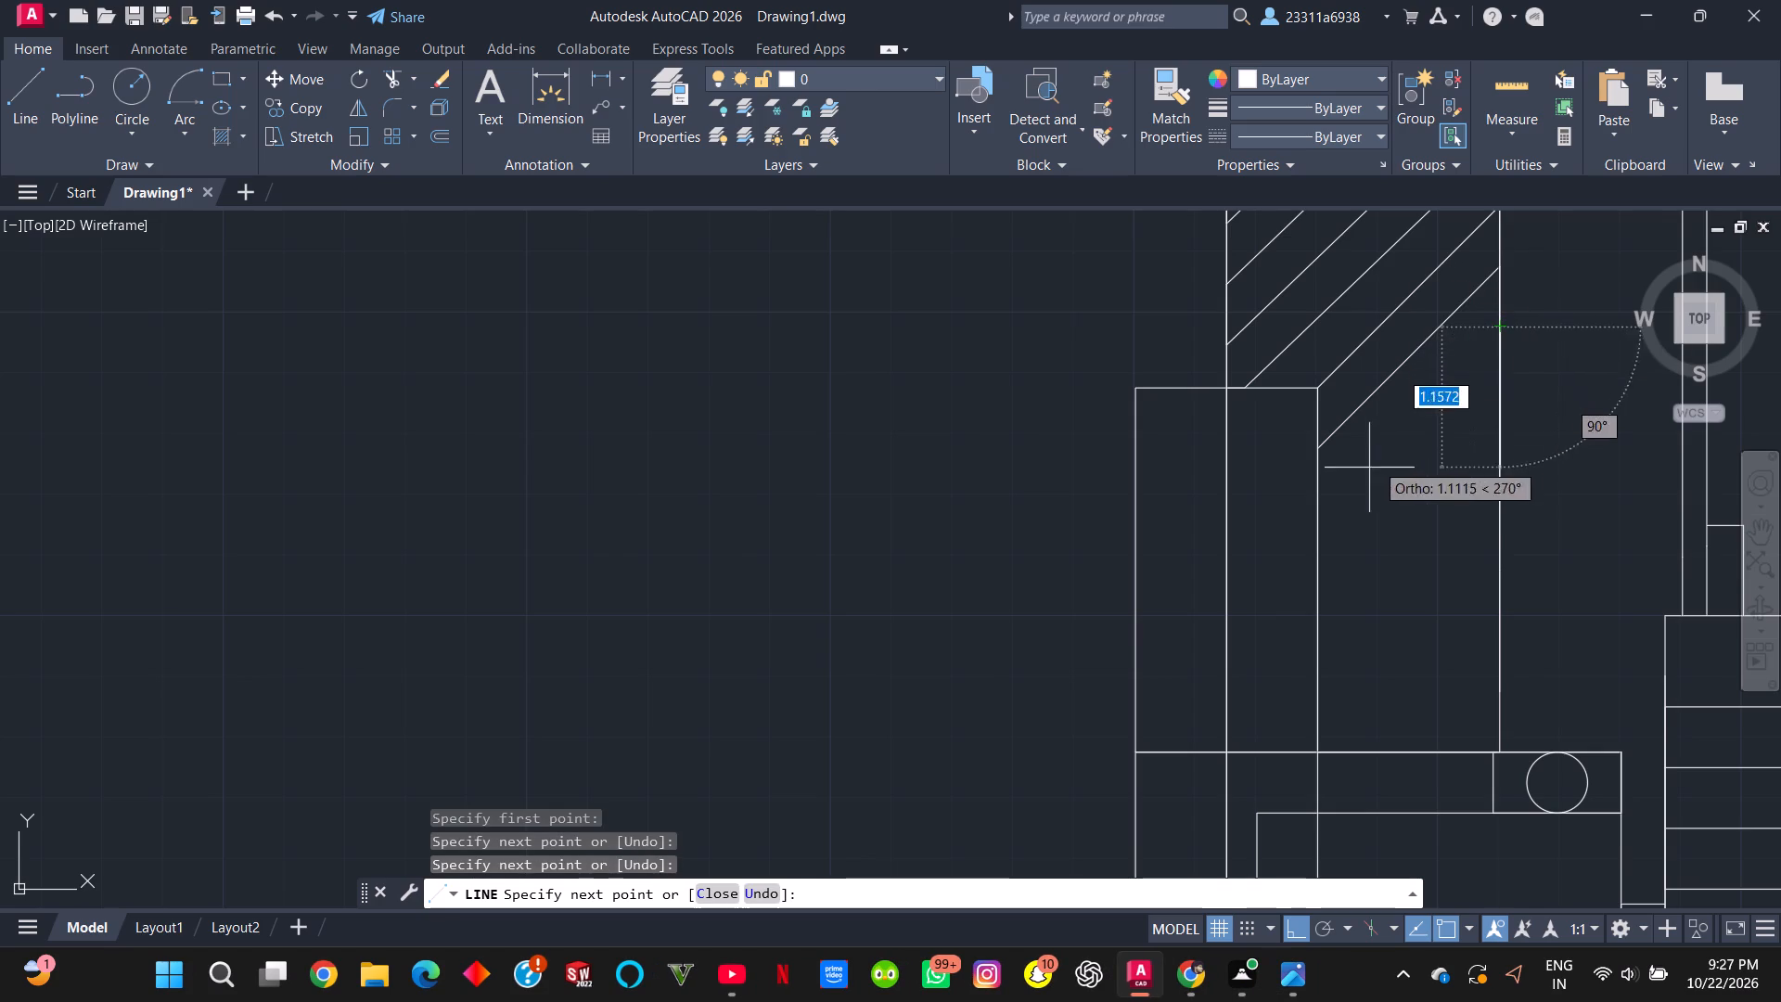
pyautogui.click(1316, 513)
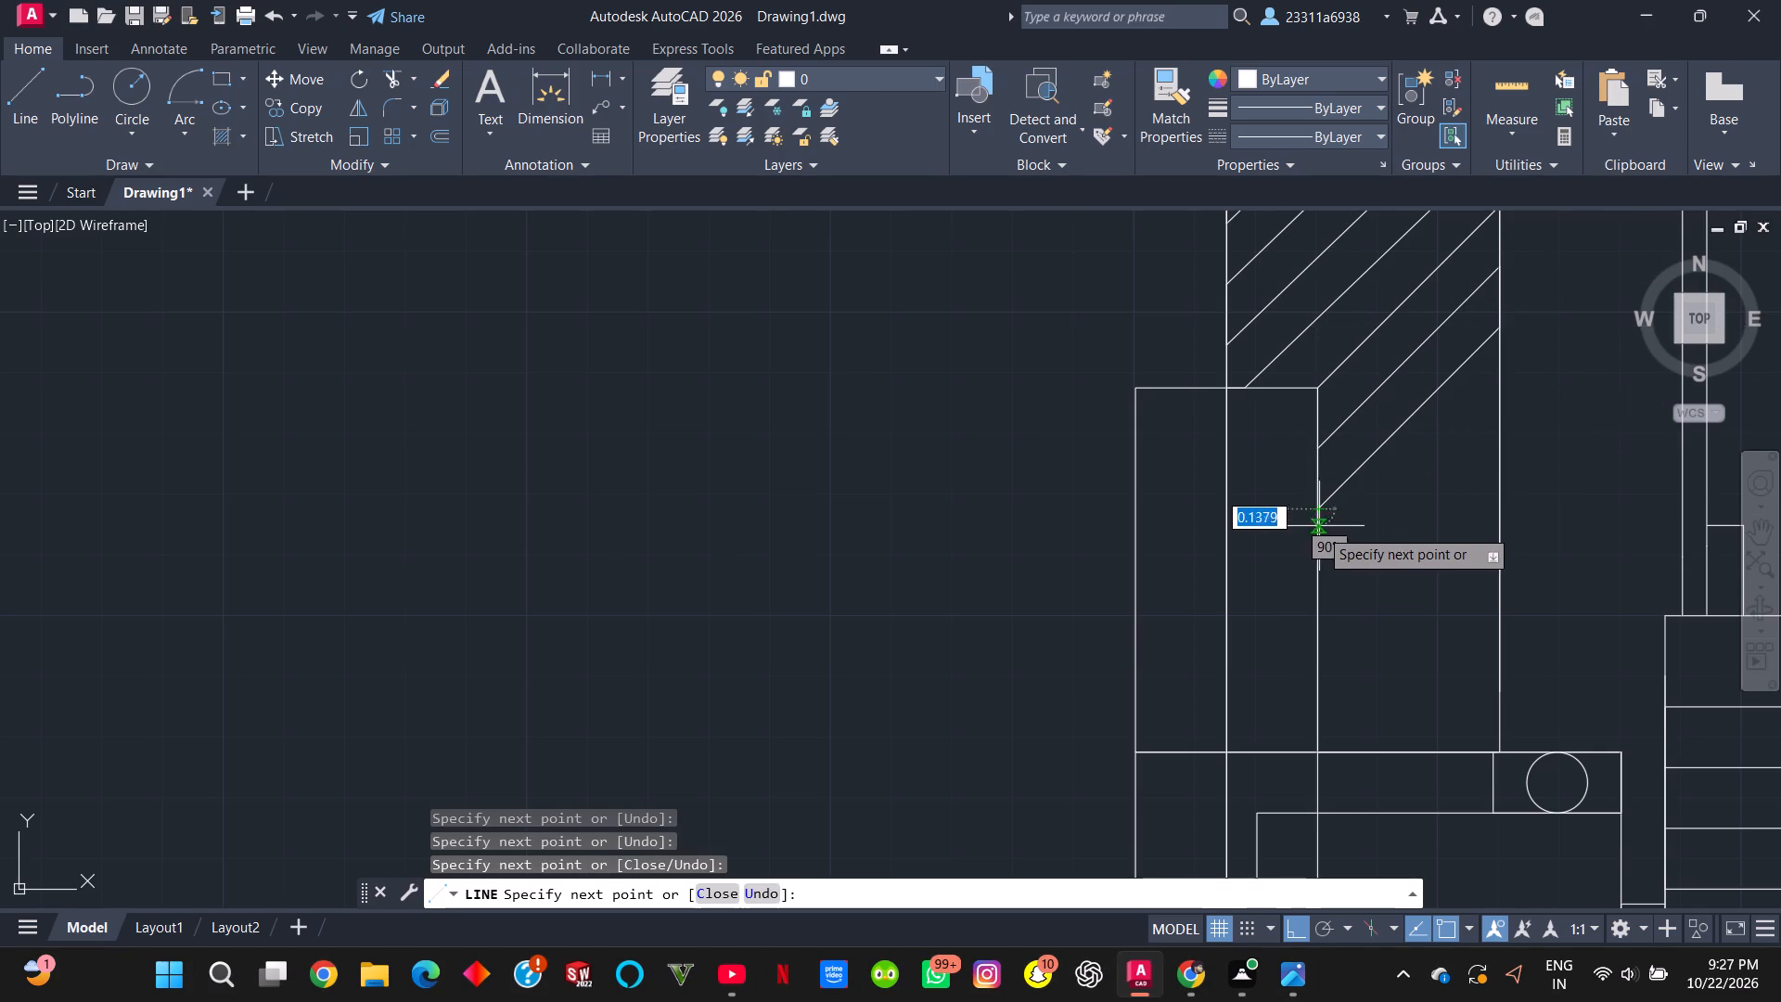
pyautogui.click(1318, 572)
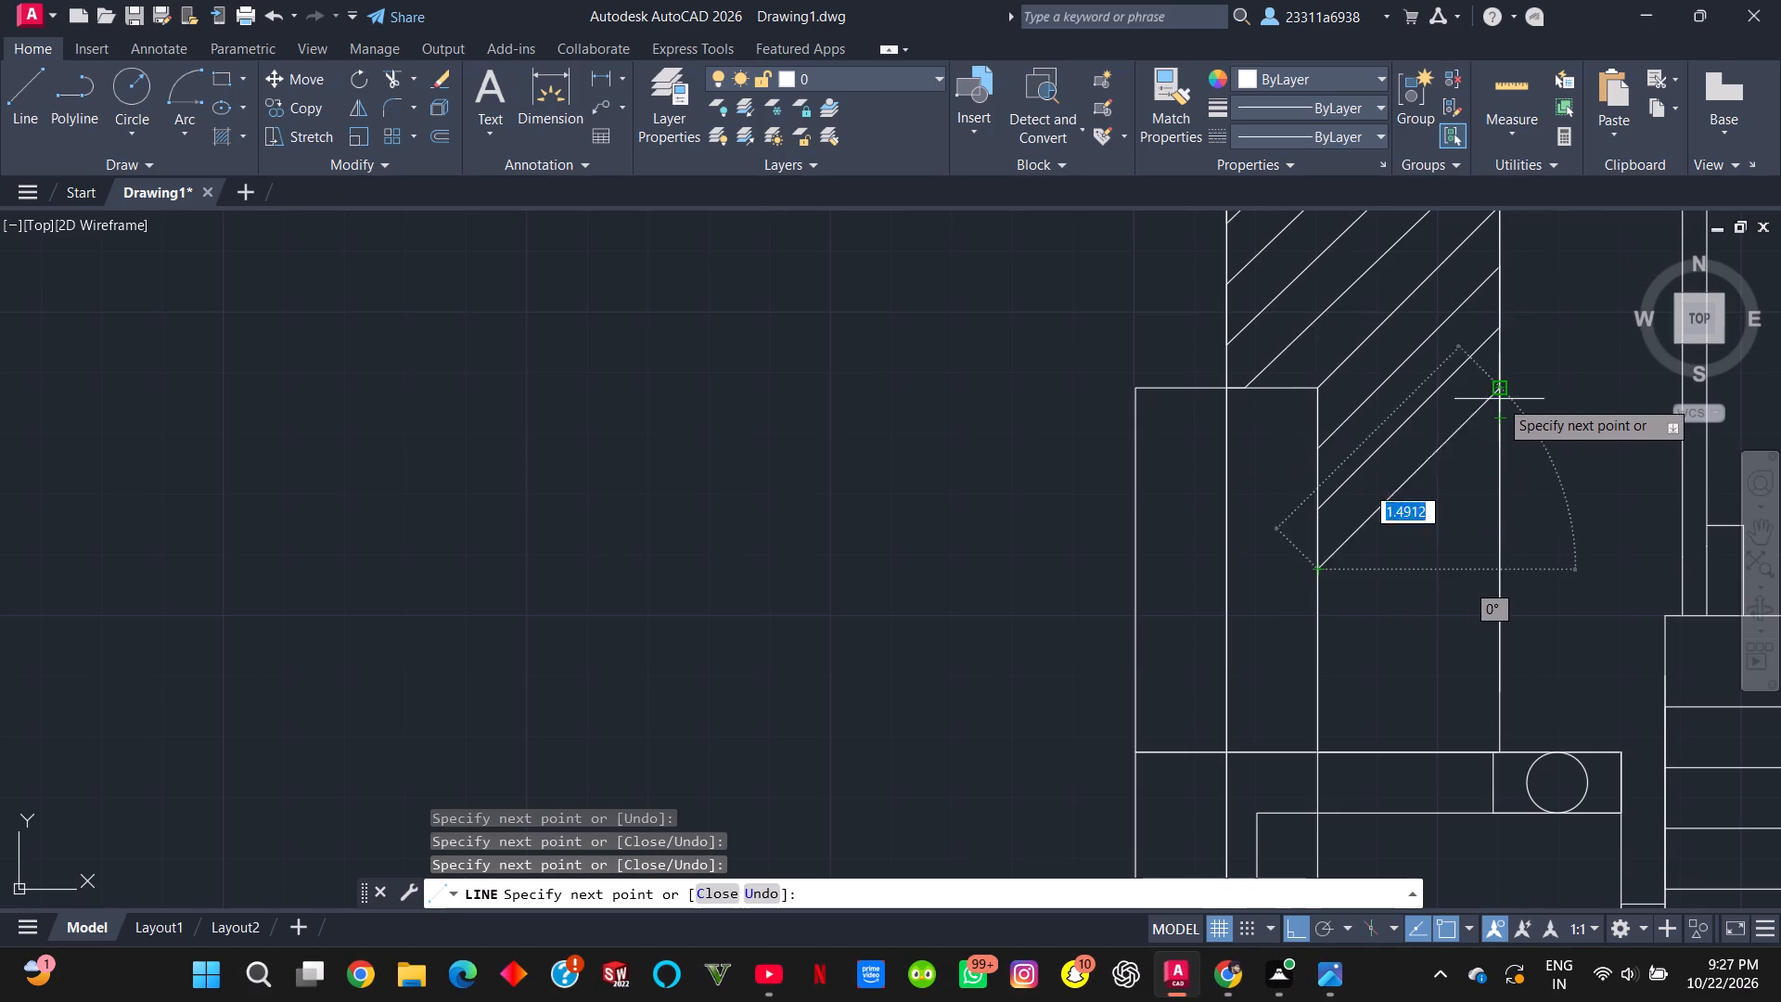
pyautogui.click(1499, 389)
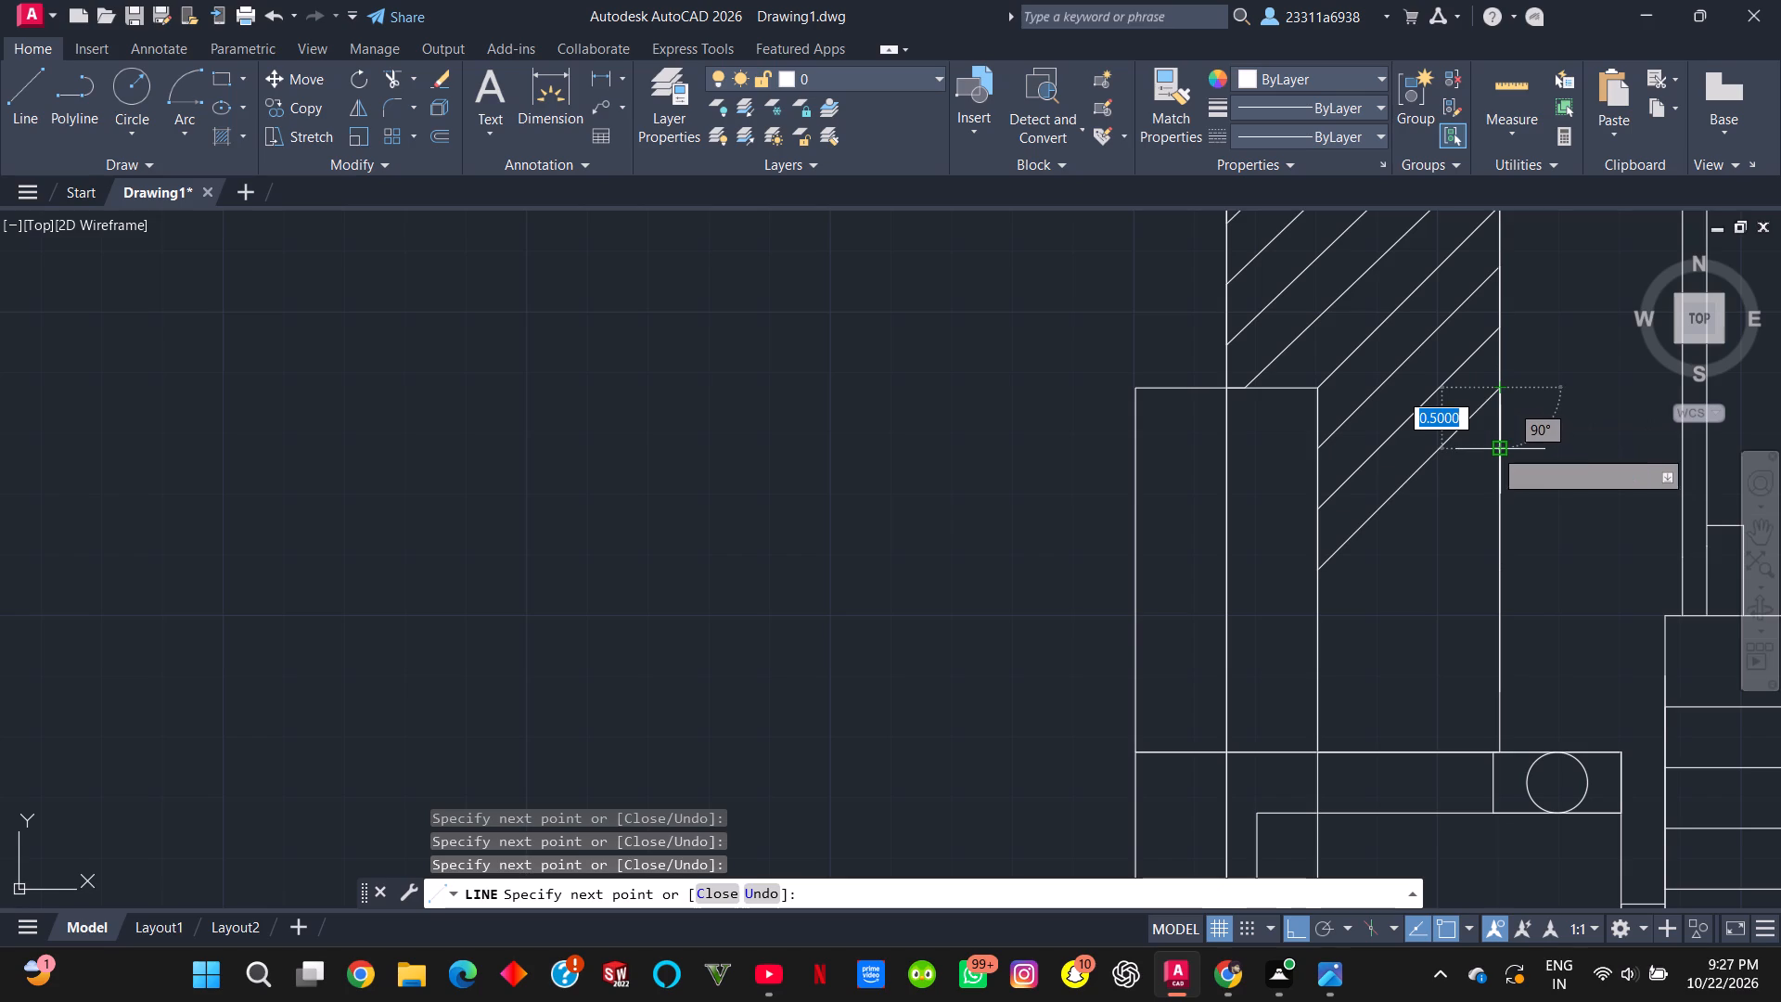
# Continue the chain with three more diagonal hatch lines at 0.5 spacing, ending where the lower rectangle's right edge meets the horizontal line.
pyautogui.click(1495, 448)
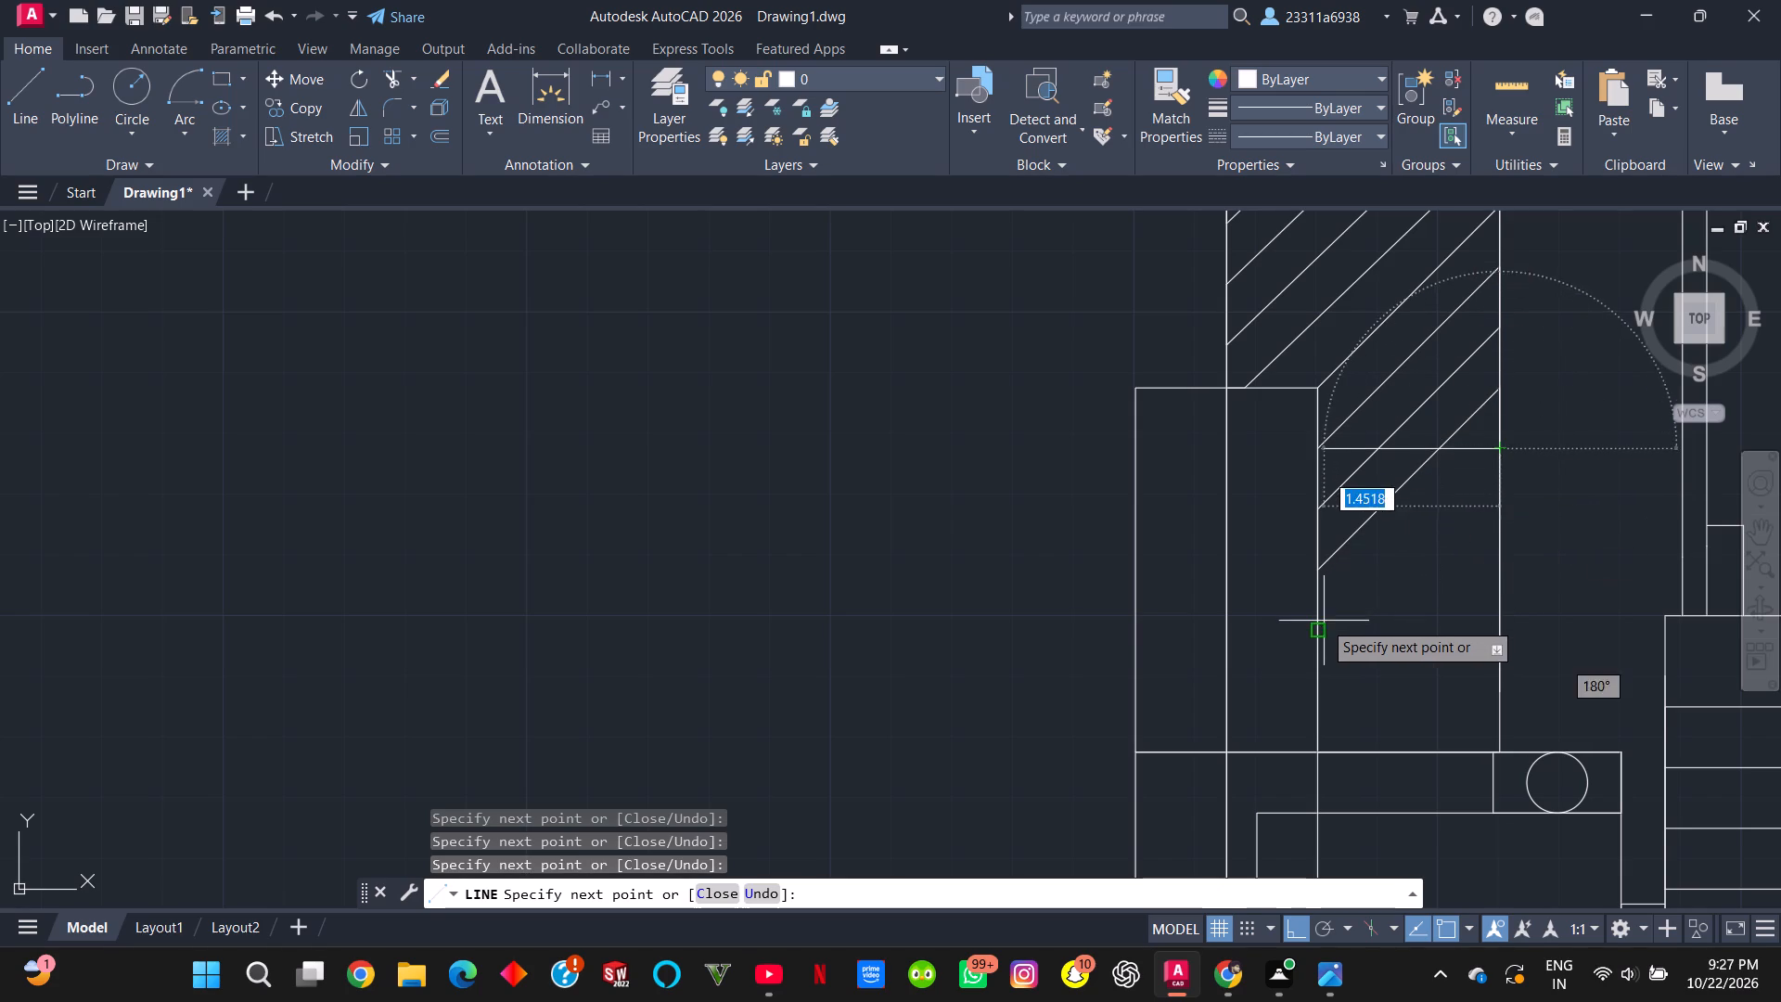
pyautogui.click(1322, 622)
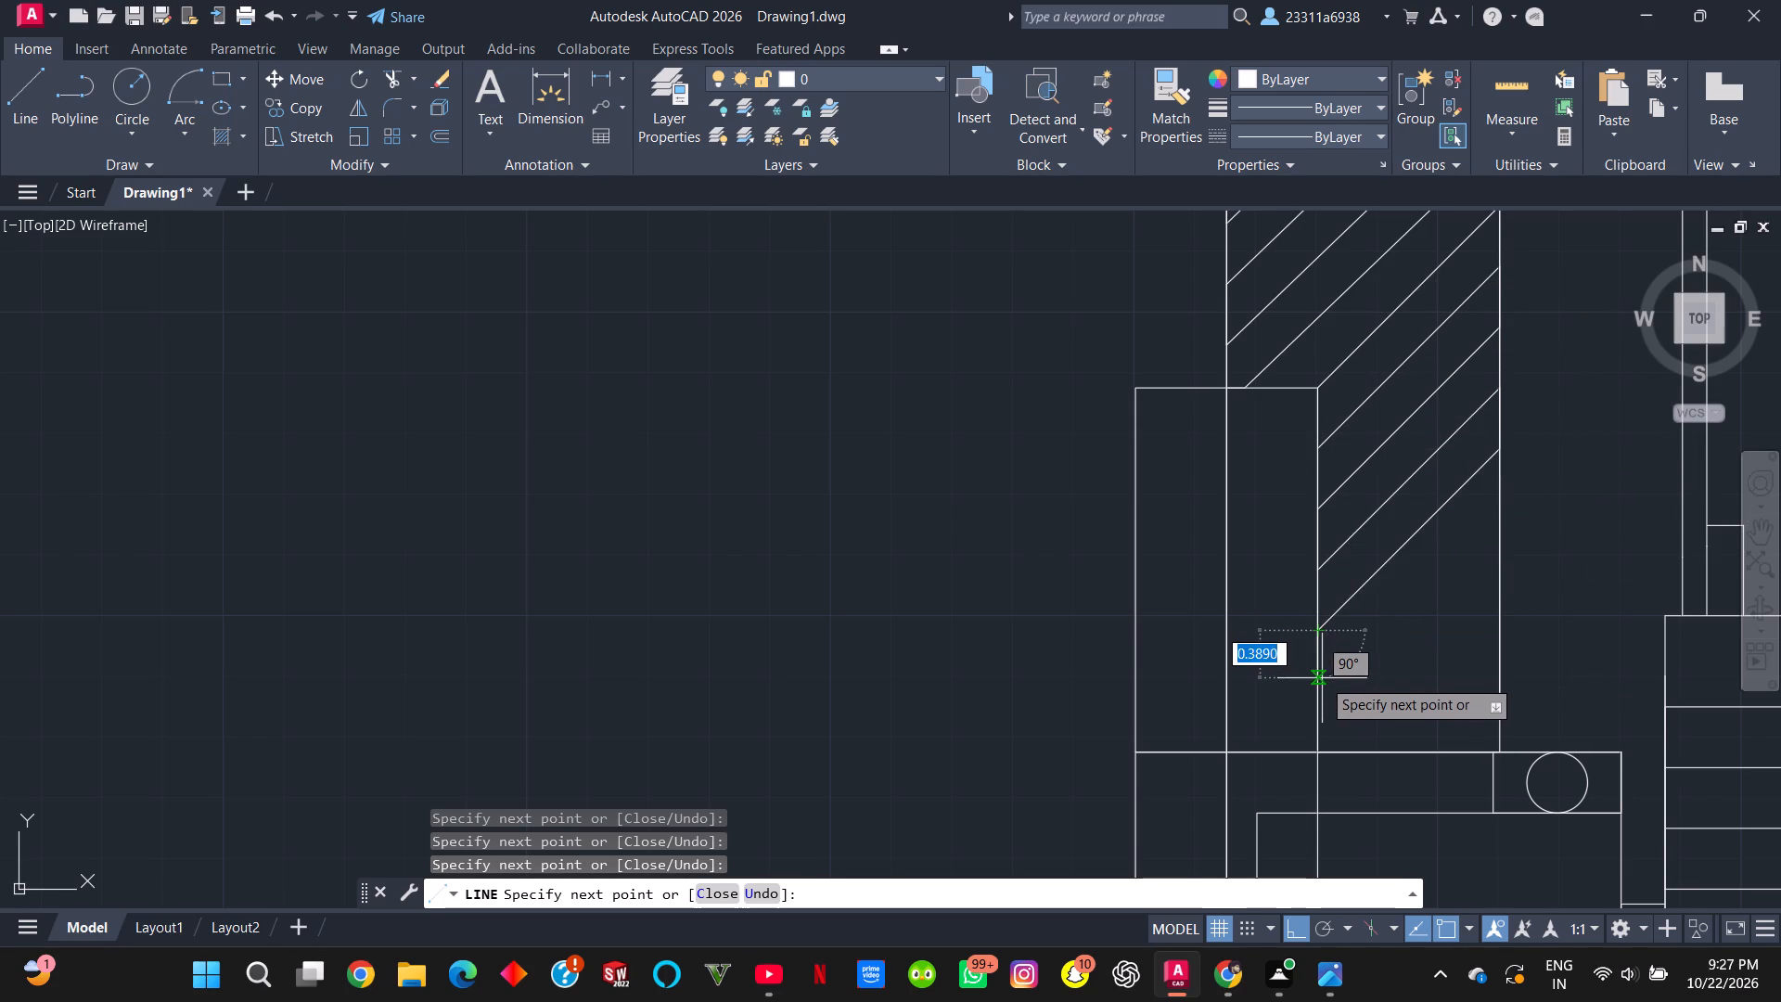
pyautogui.click(1320, 687)
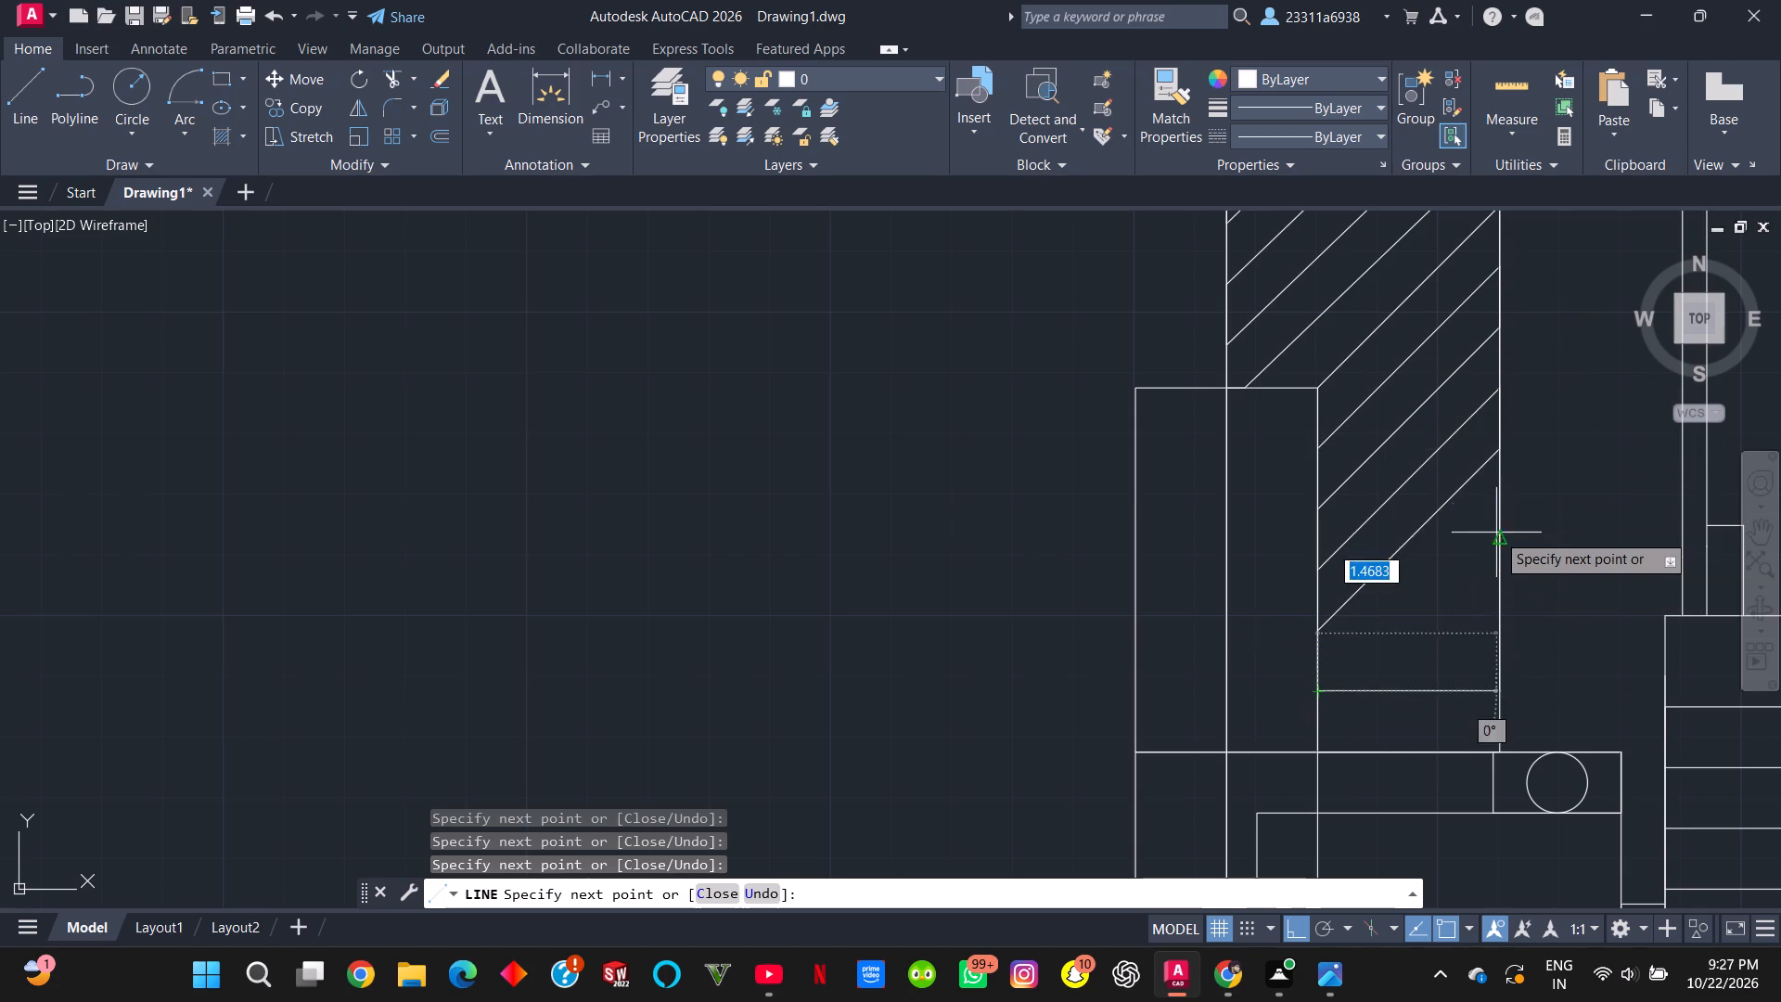
pyautogui.click(1496, 510)
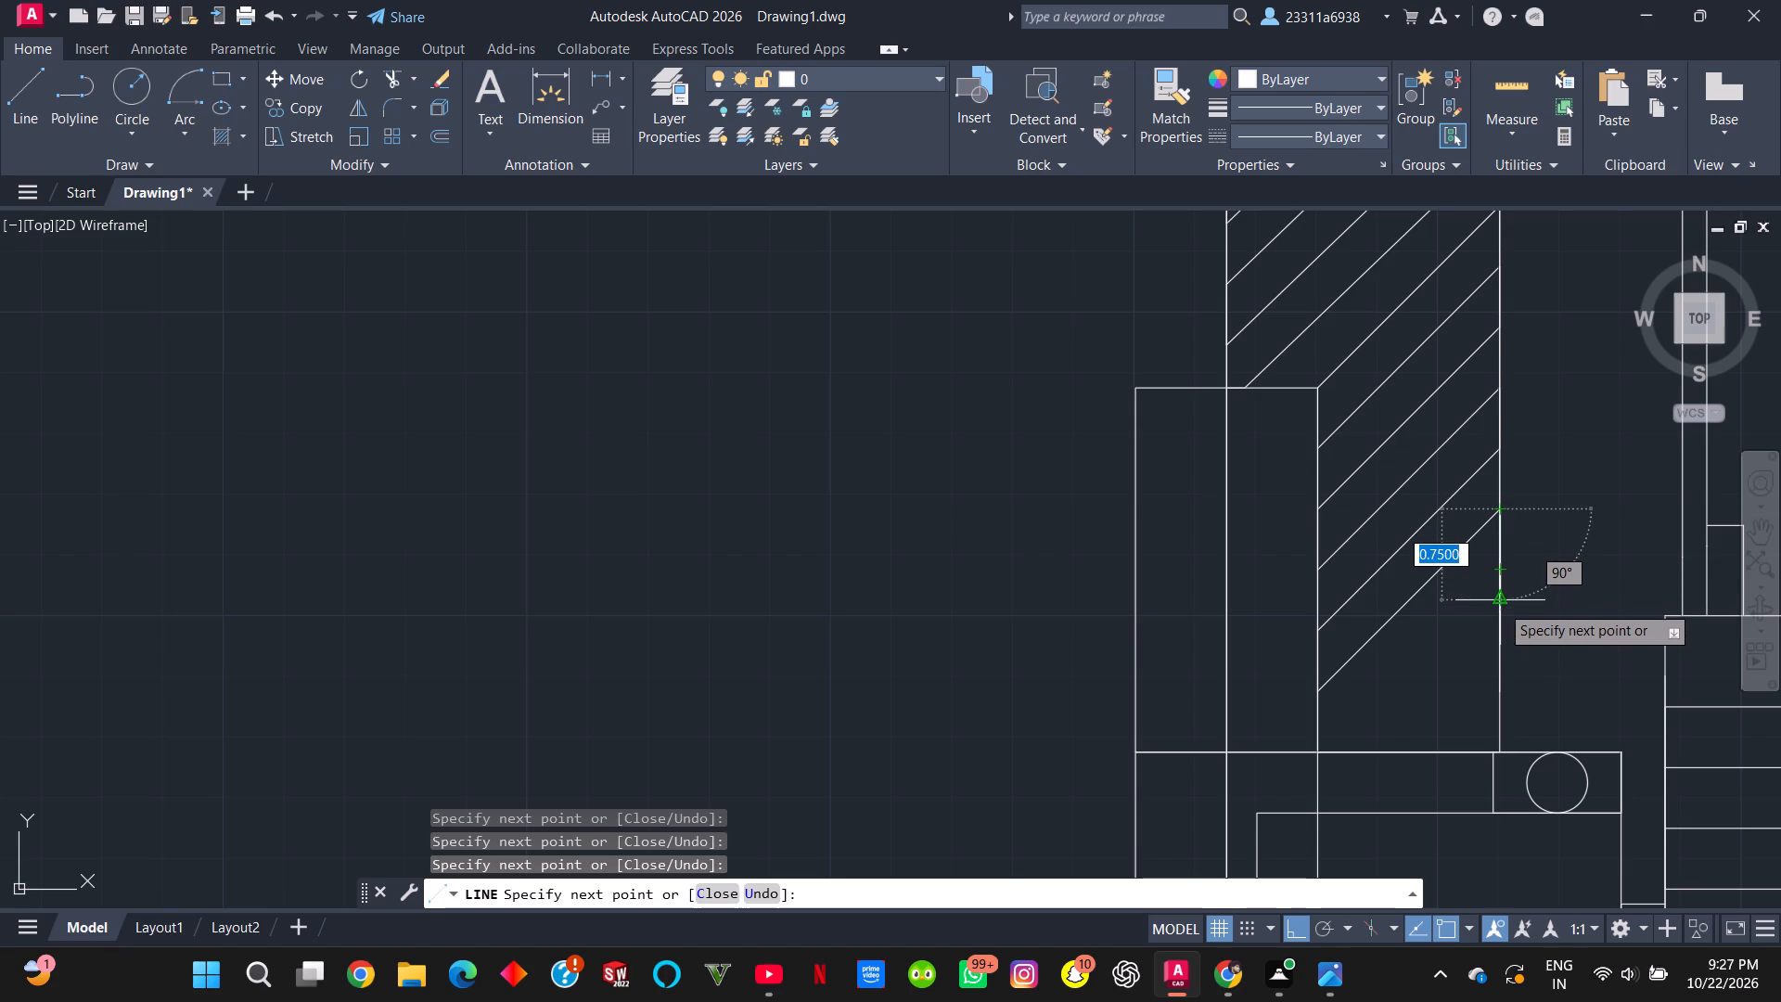
pyautogui.click(1504, 569)
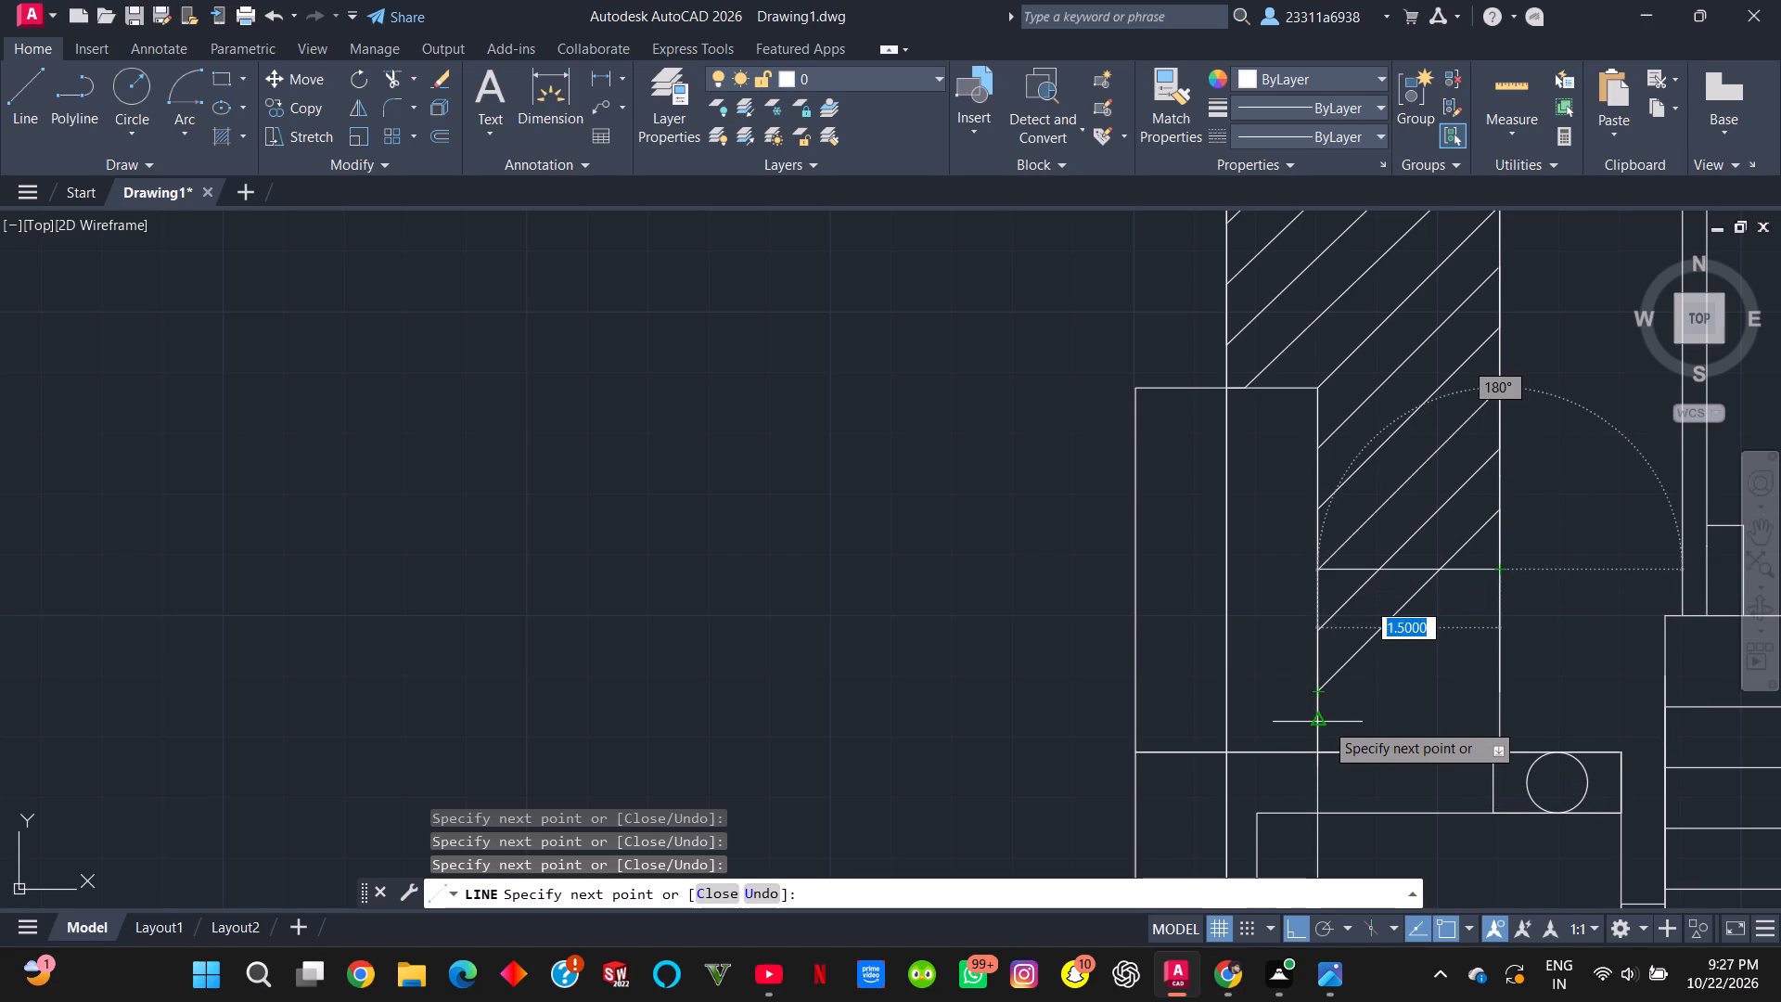
pyautogui.click(1323, 750)
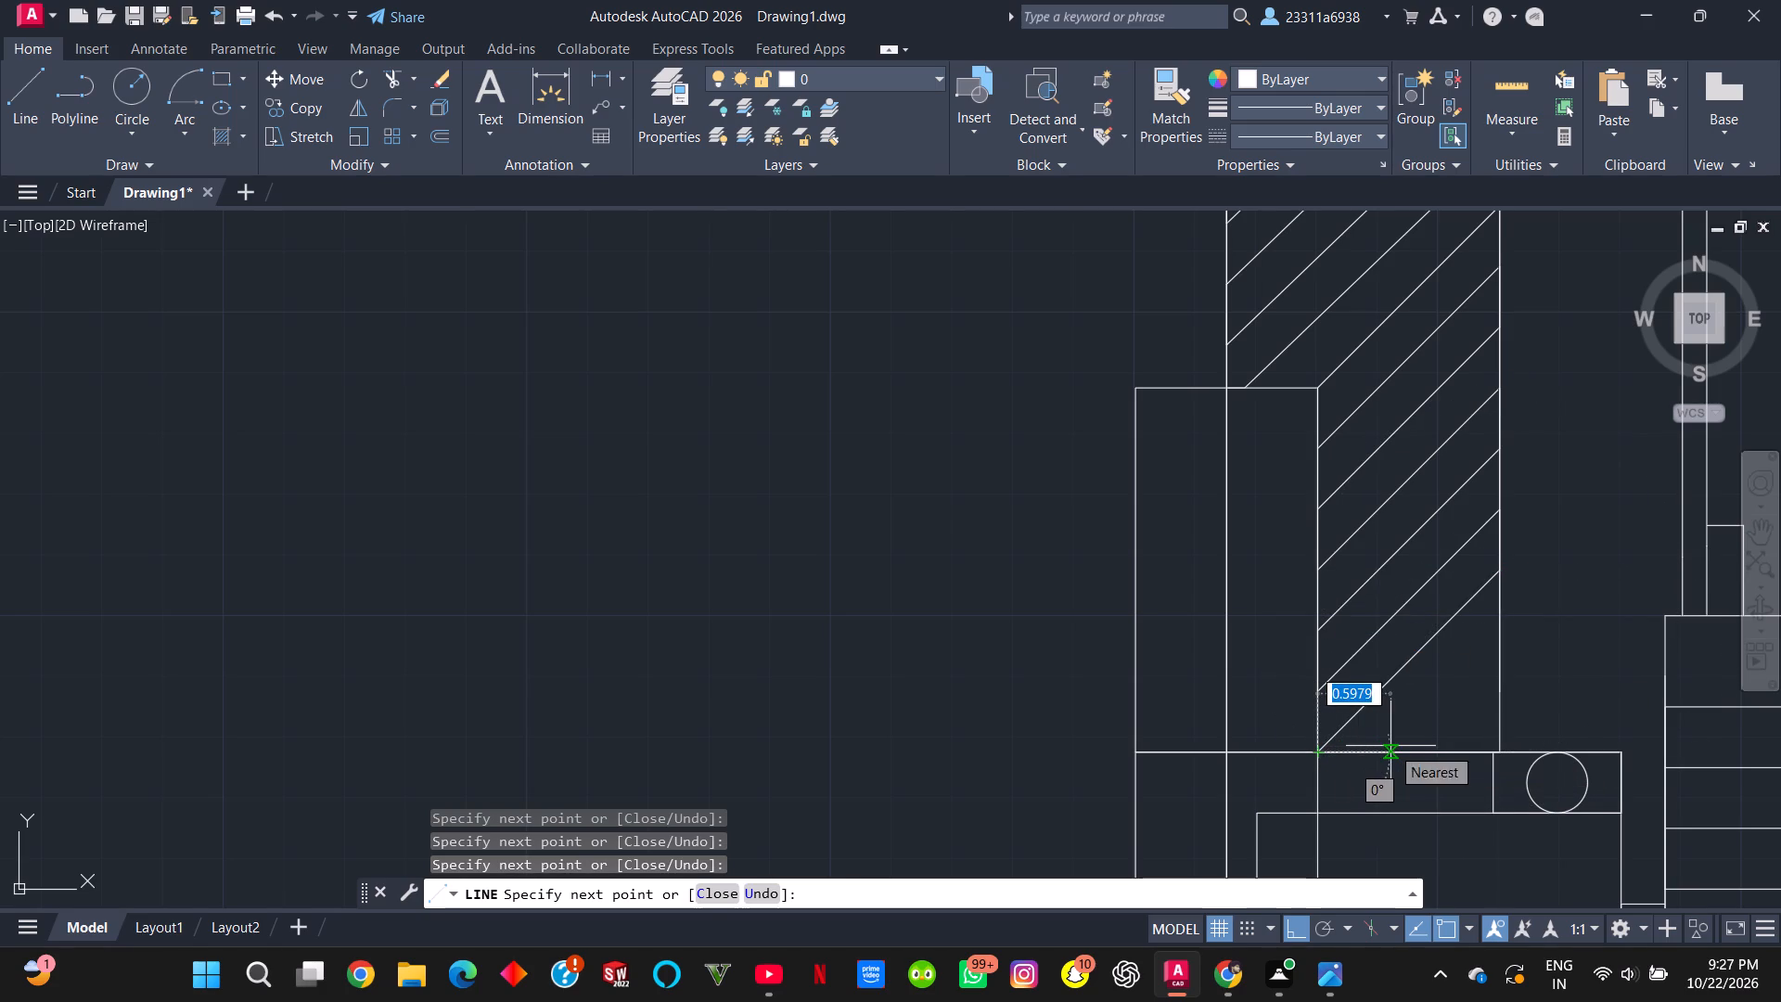
pyautogui.press('Escape')
# Draw two 0.5 segments along the horizontal line from the hatch's lower-left corner, then a diagonal hatch line up to the block's right edge.
pyautogui.click(21, 109)
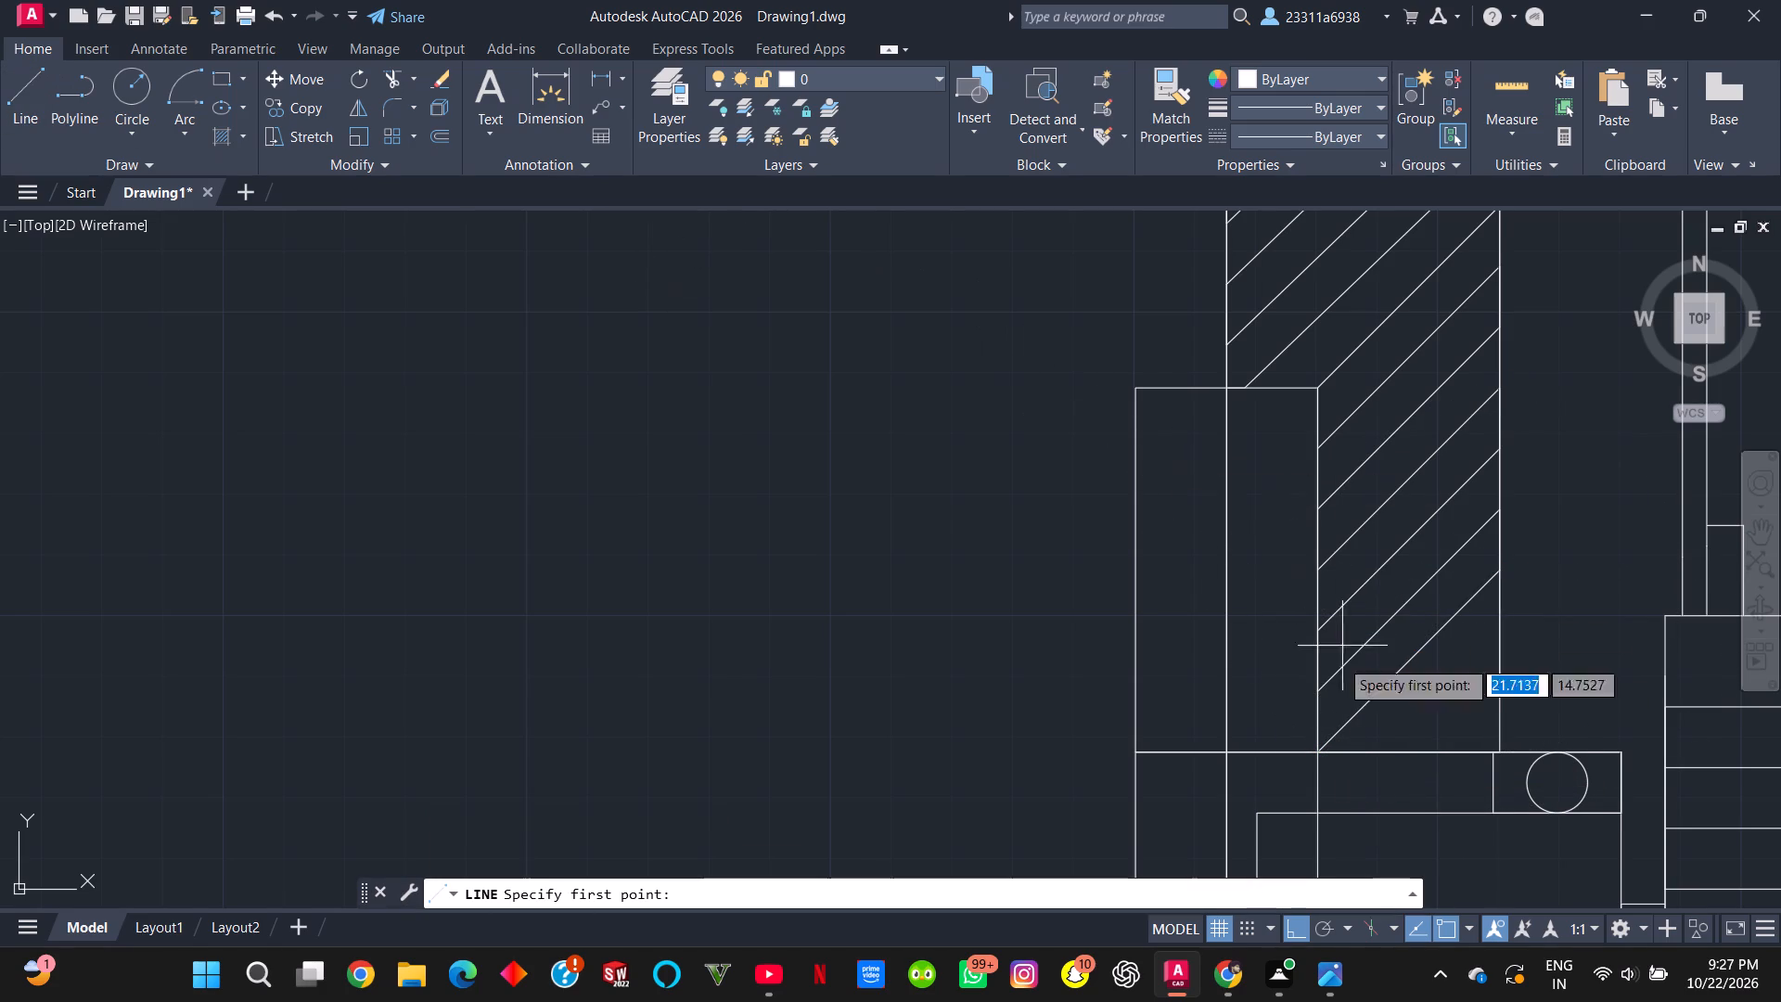
pyautogui.click(1321, 758)
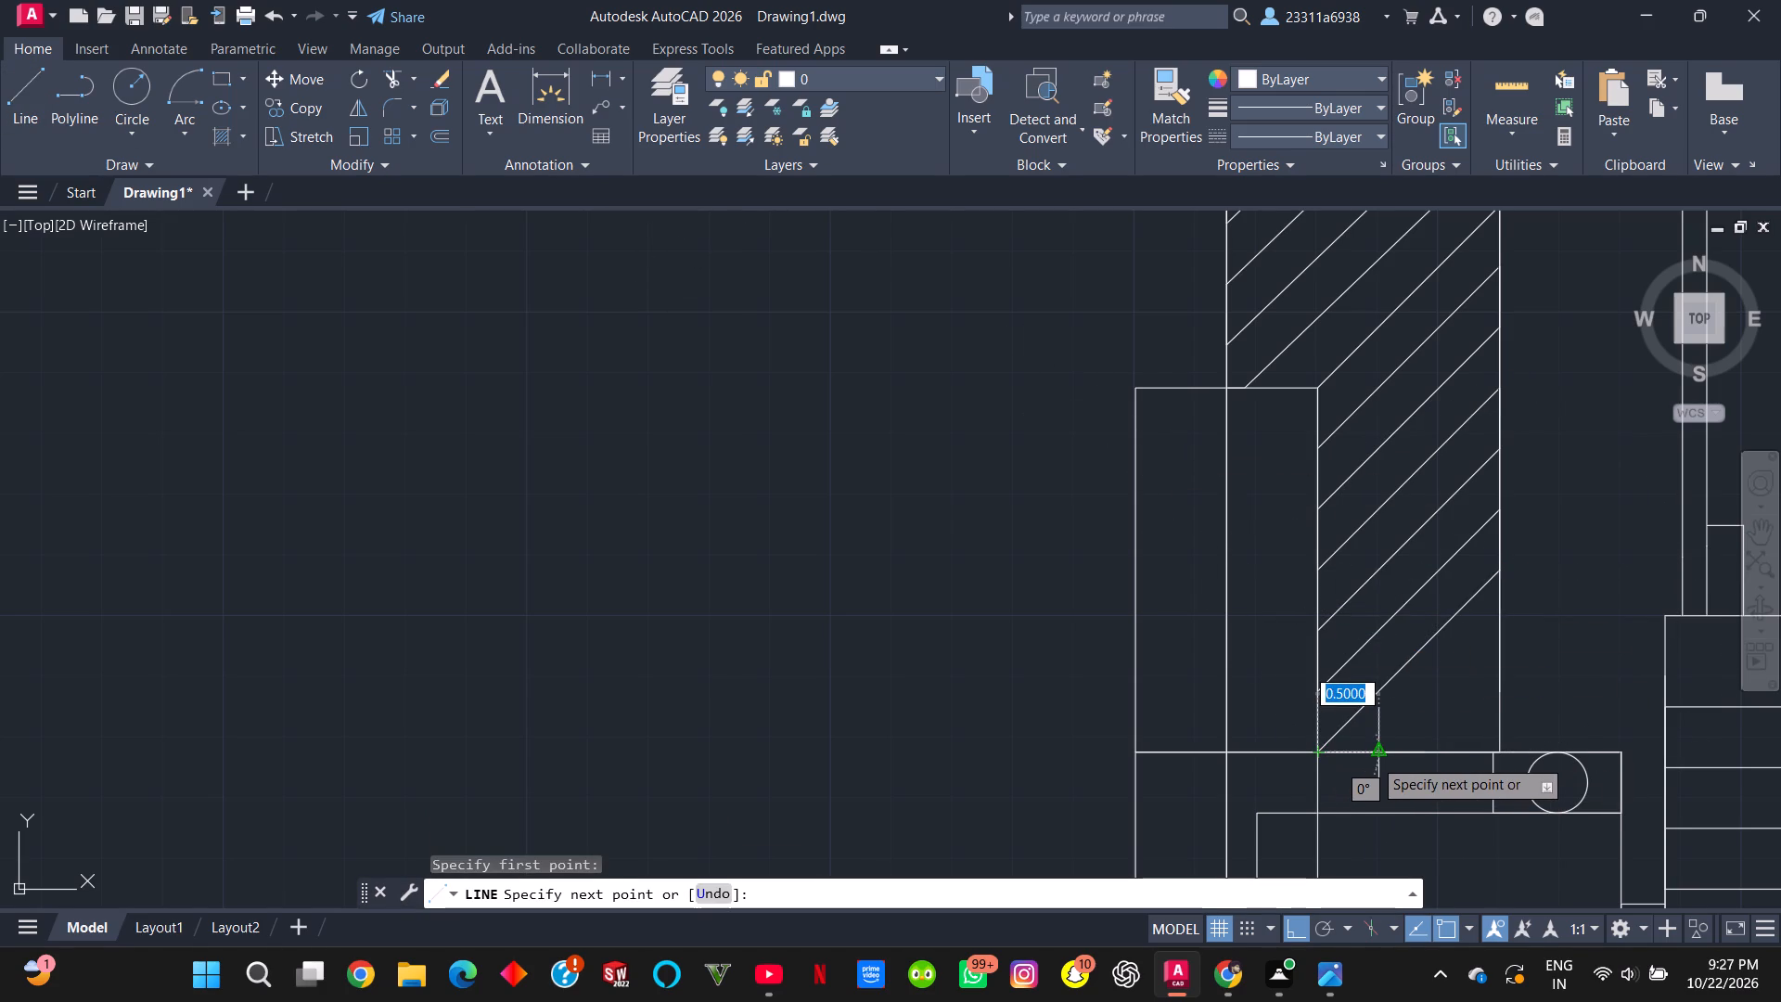
pyautogui.click(1373, 758)
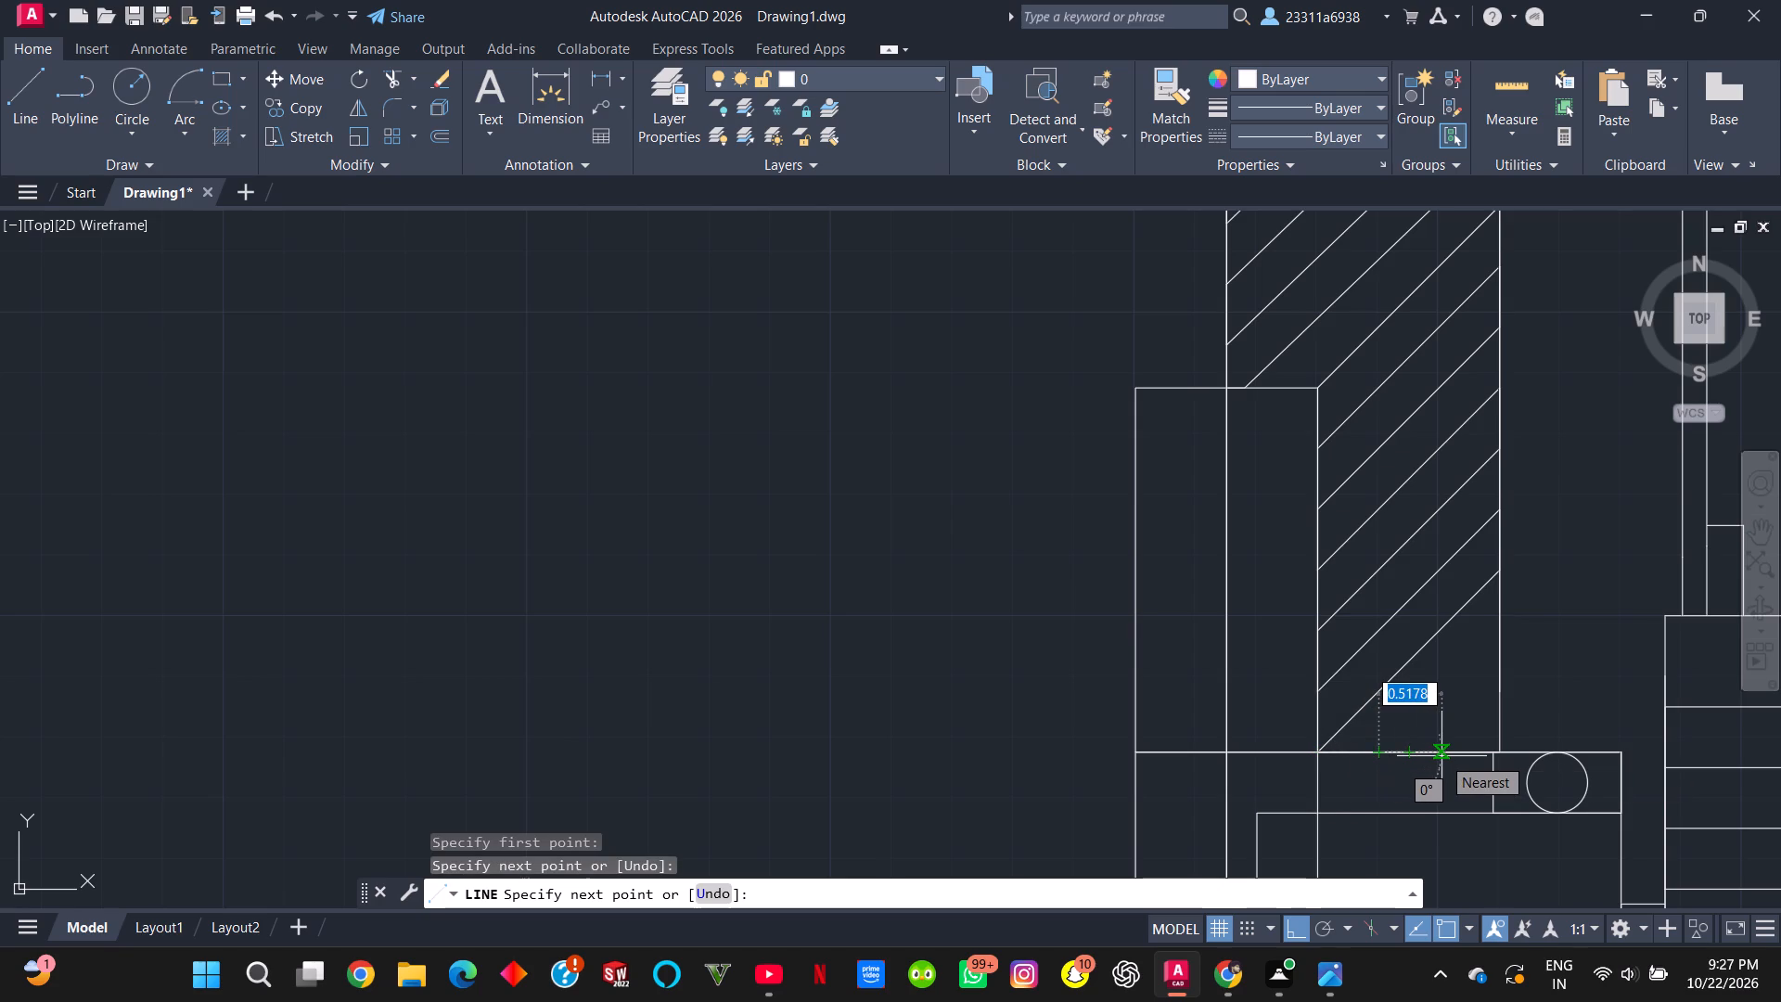
pyautogui.write('0.5')
pyautogui.press('Return')
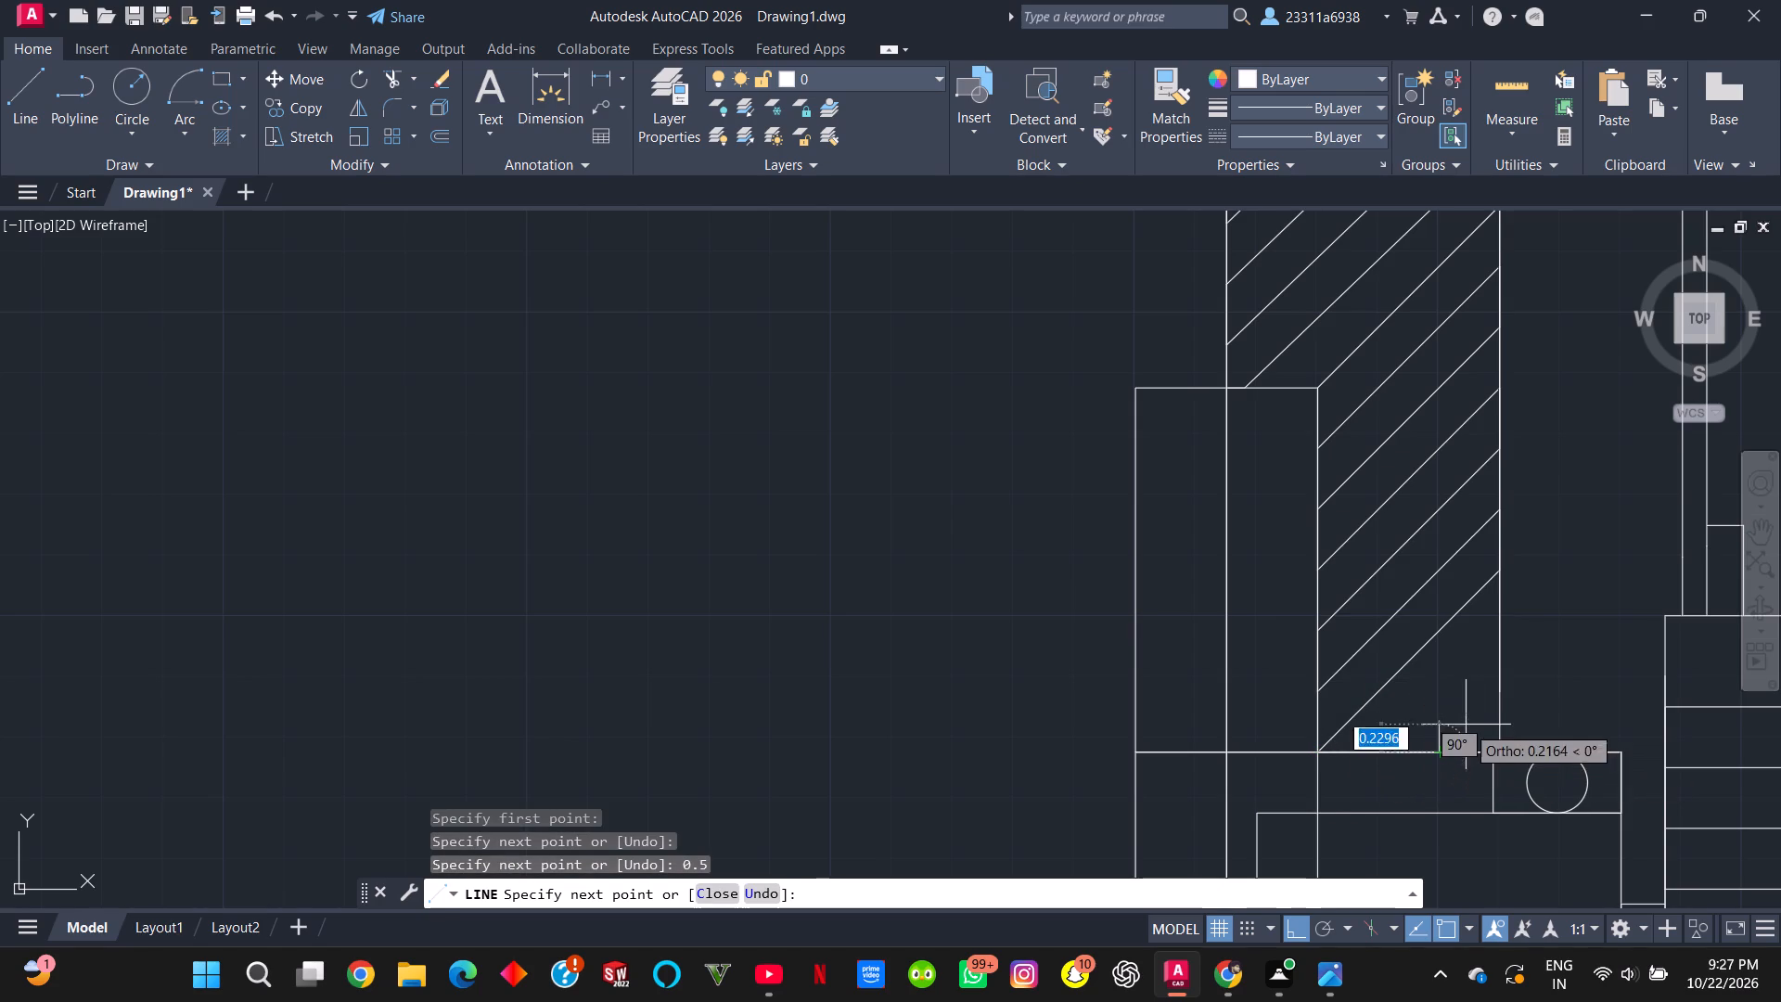
pyautogui.click(1502, 685)
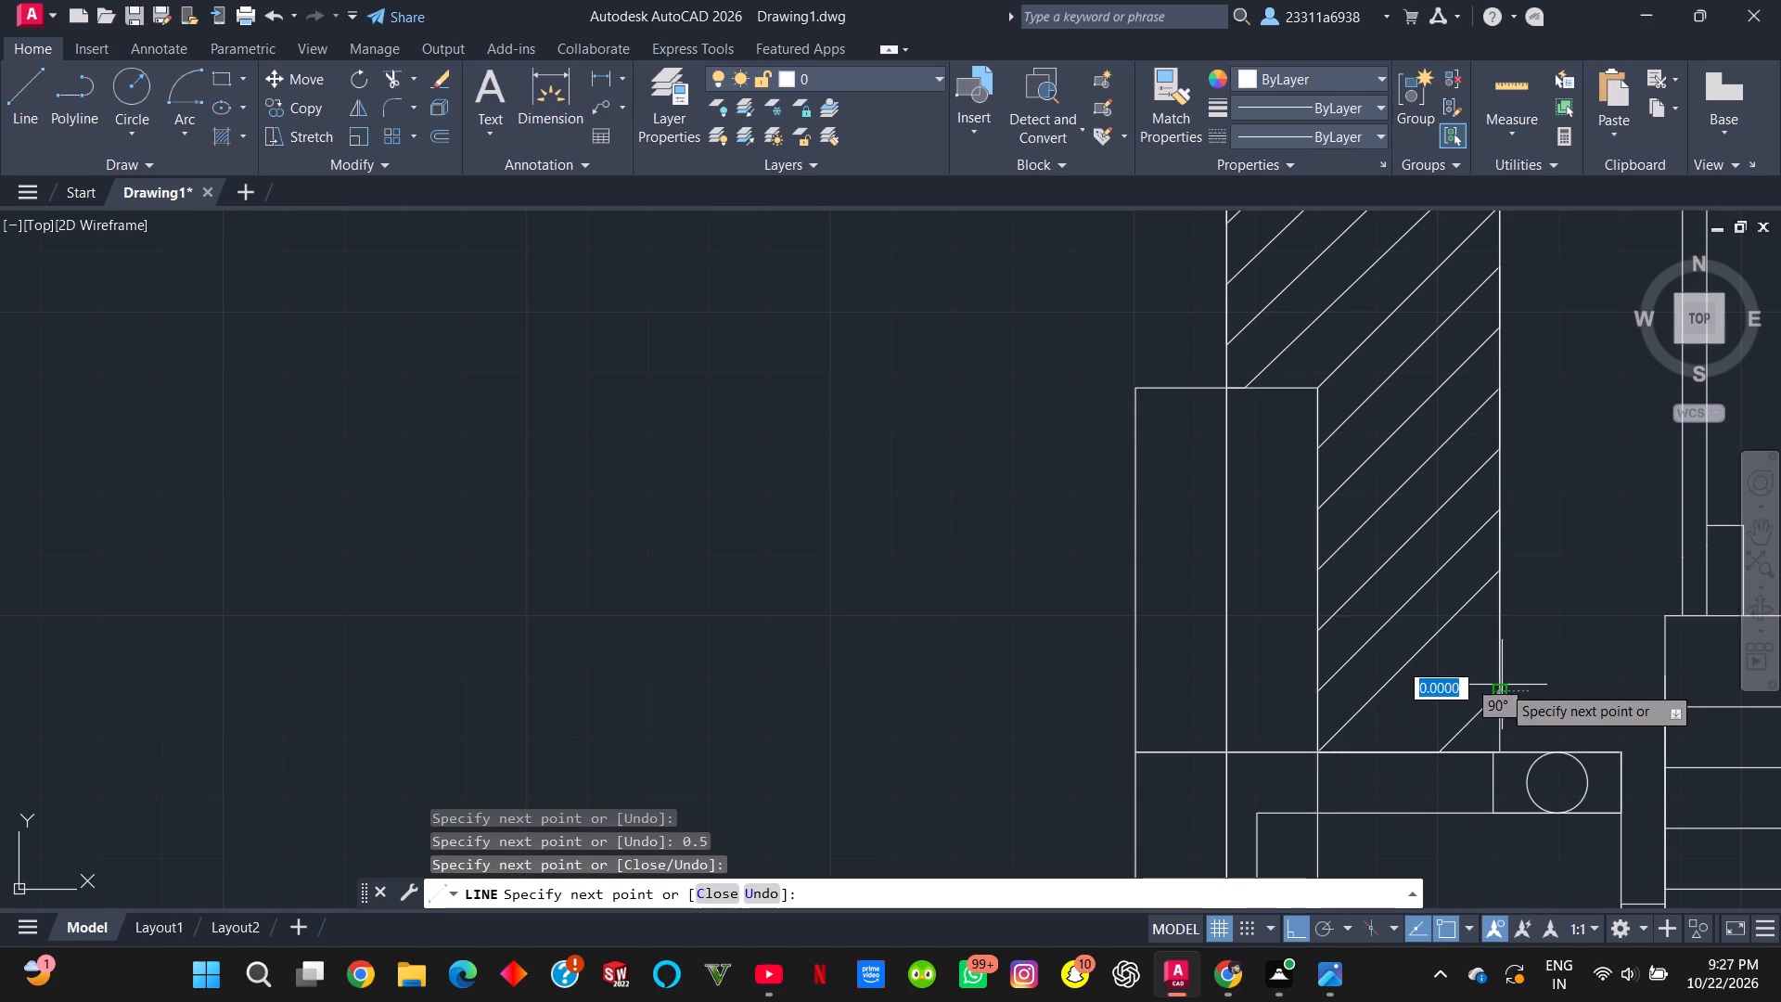
pyautogui.press('Escape')
pyautogui.press('Escape')
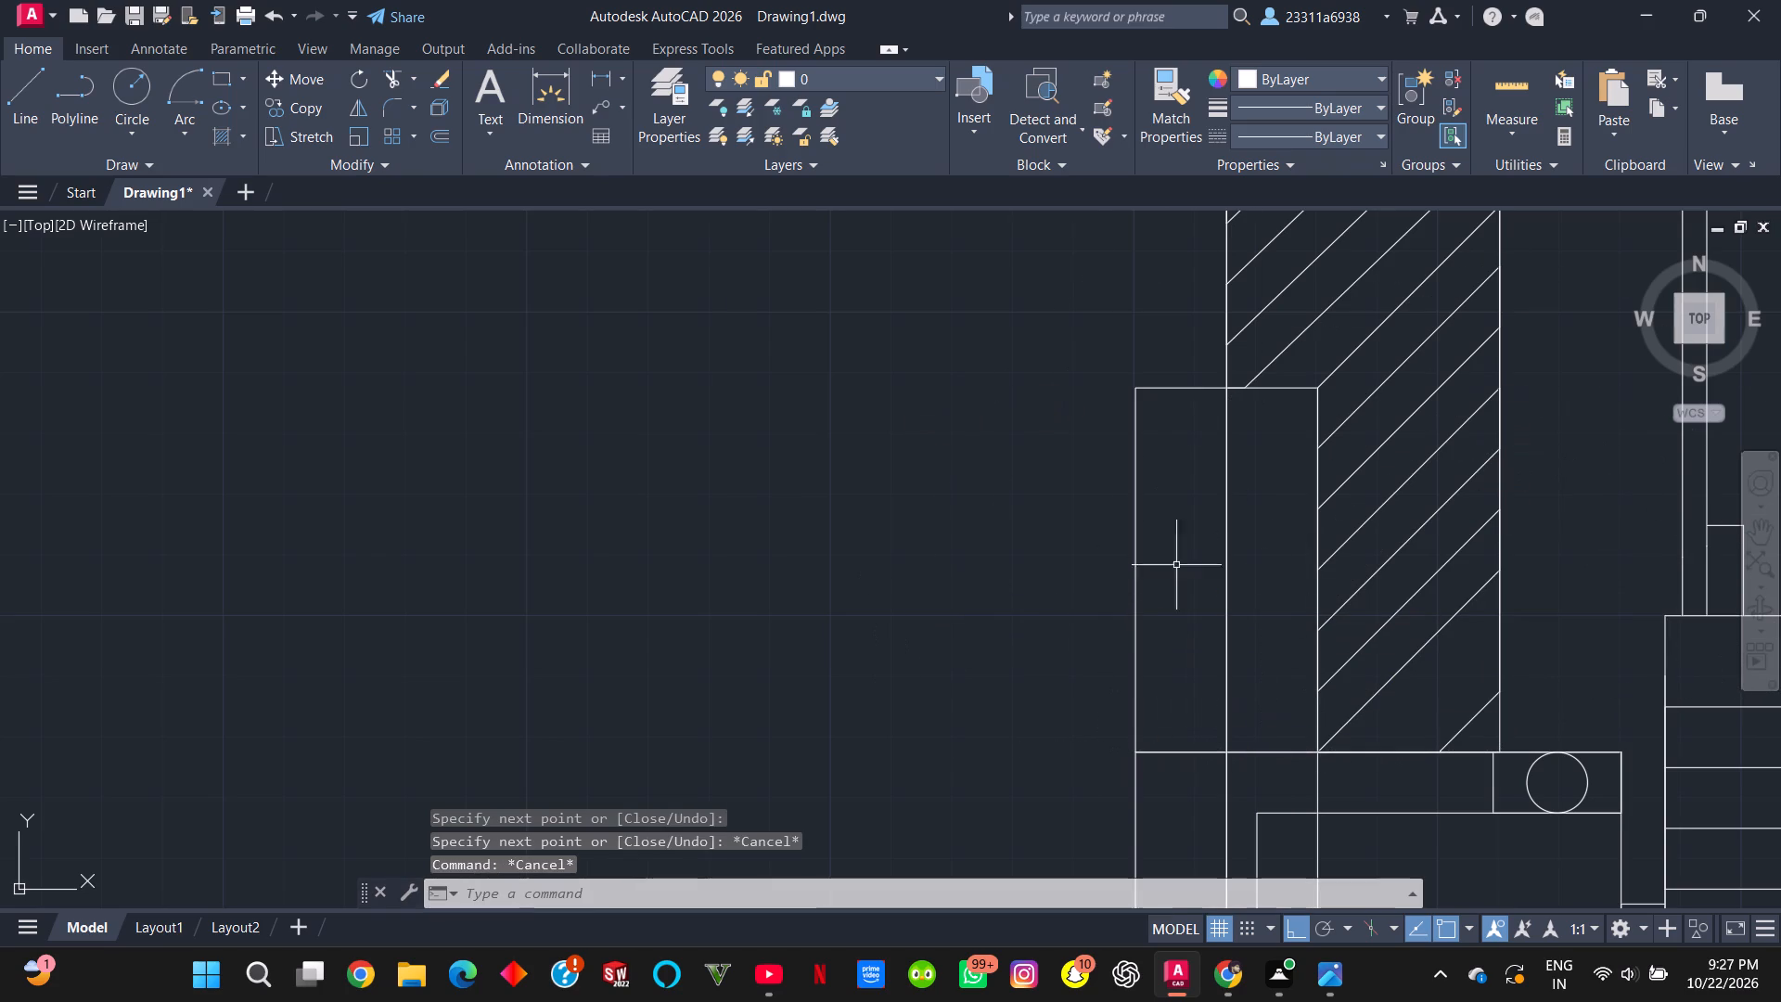
# Draw a diagonal hatch line from the joint between the two 0.5 bottom segments to the block's right edge.
pyautogui.click(23, 97)
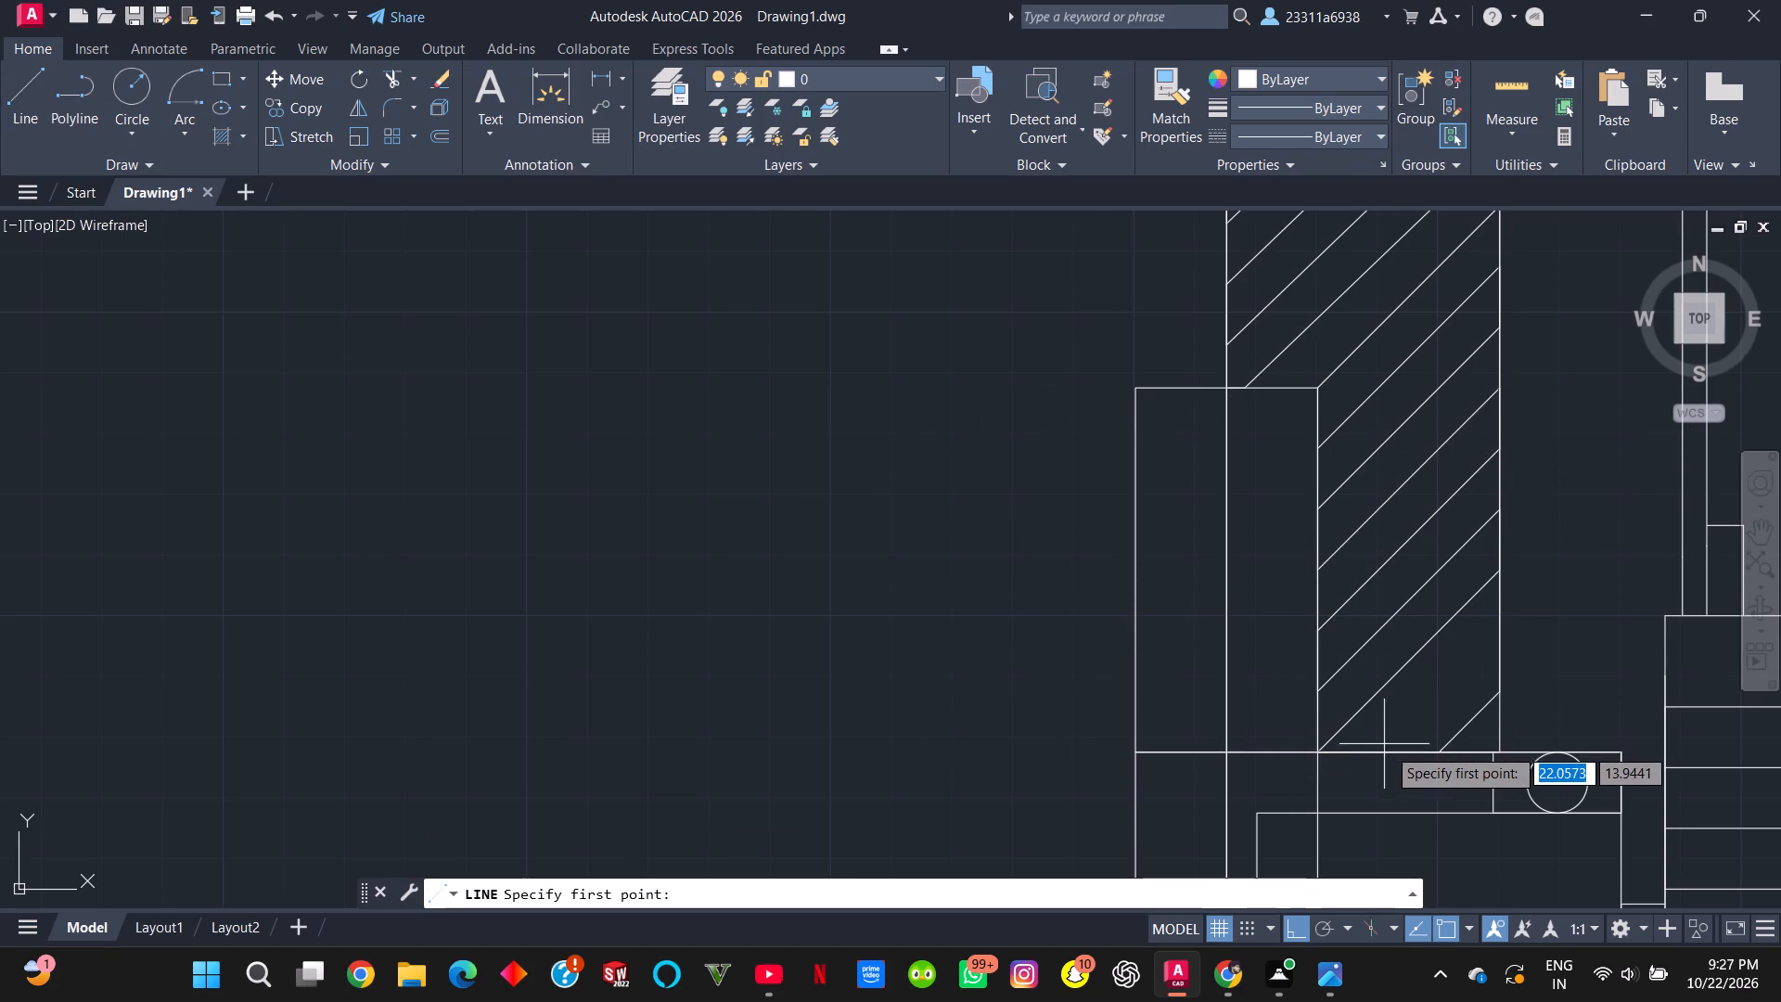
pyautogui.click(1383, 753)
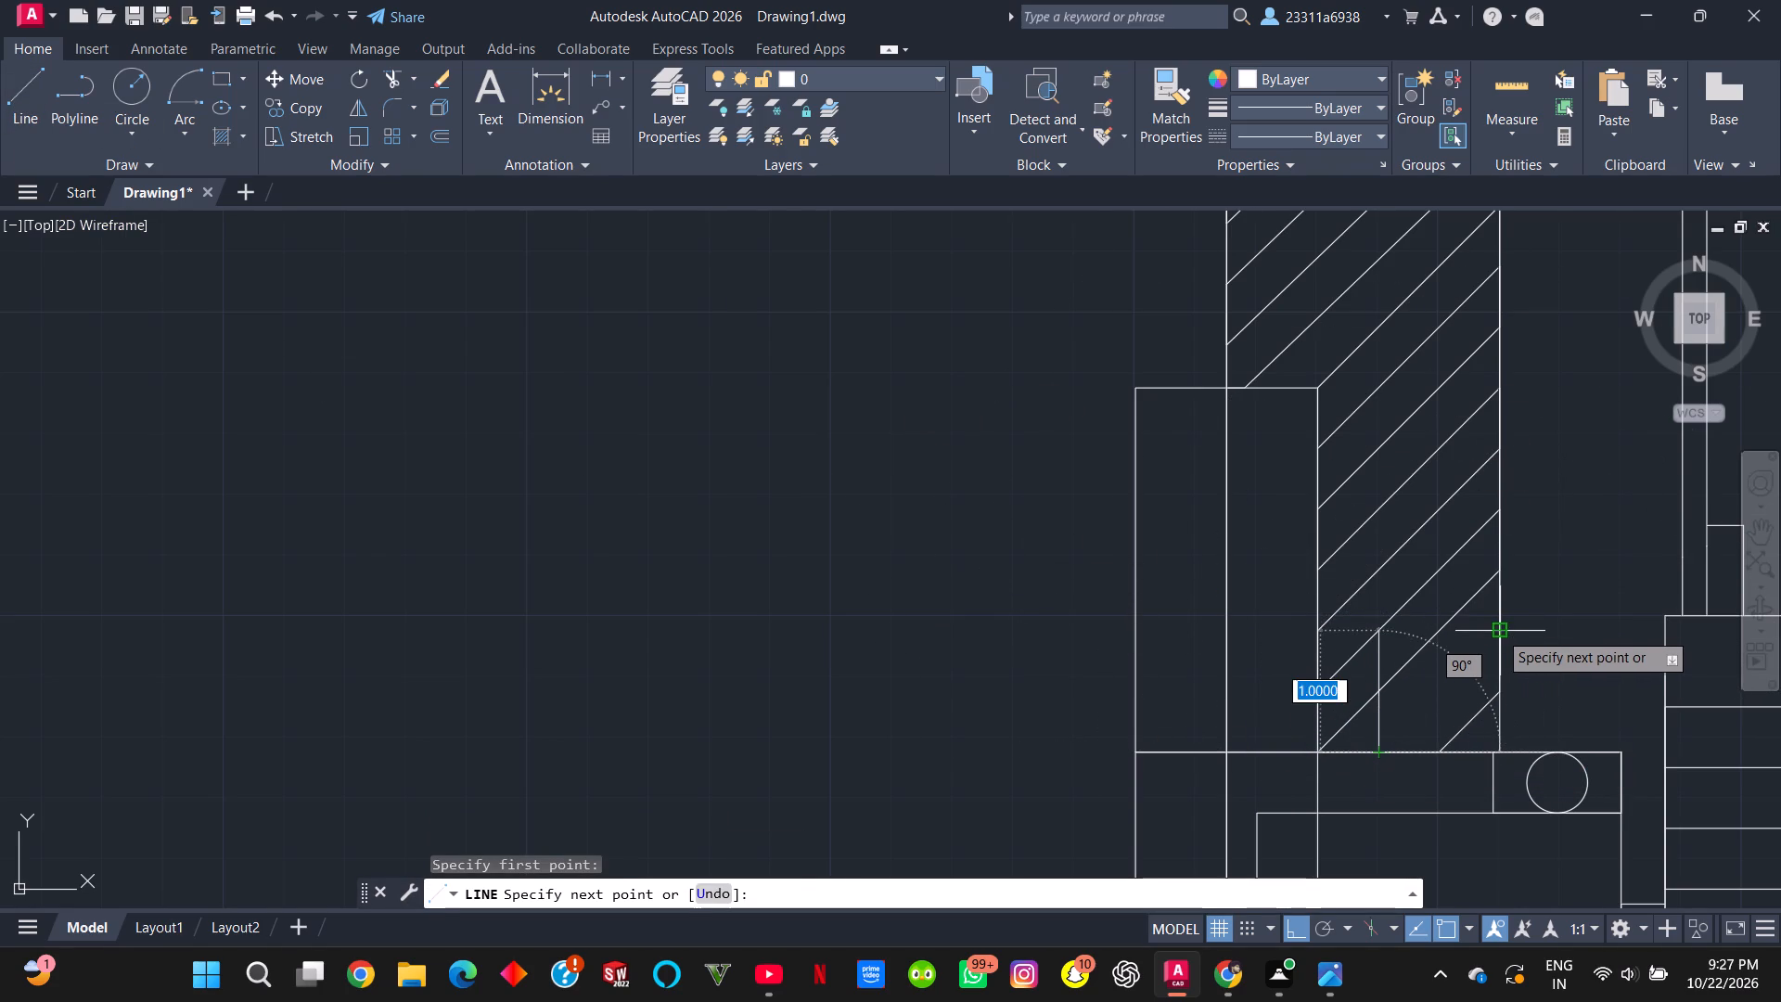
pyautogui.click(1498, 631)
pyautogui.press('Escape')
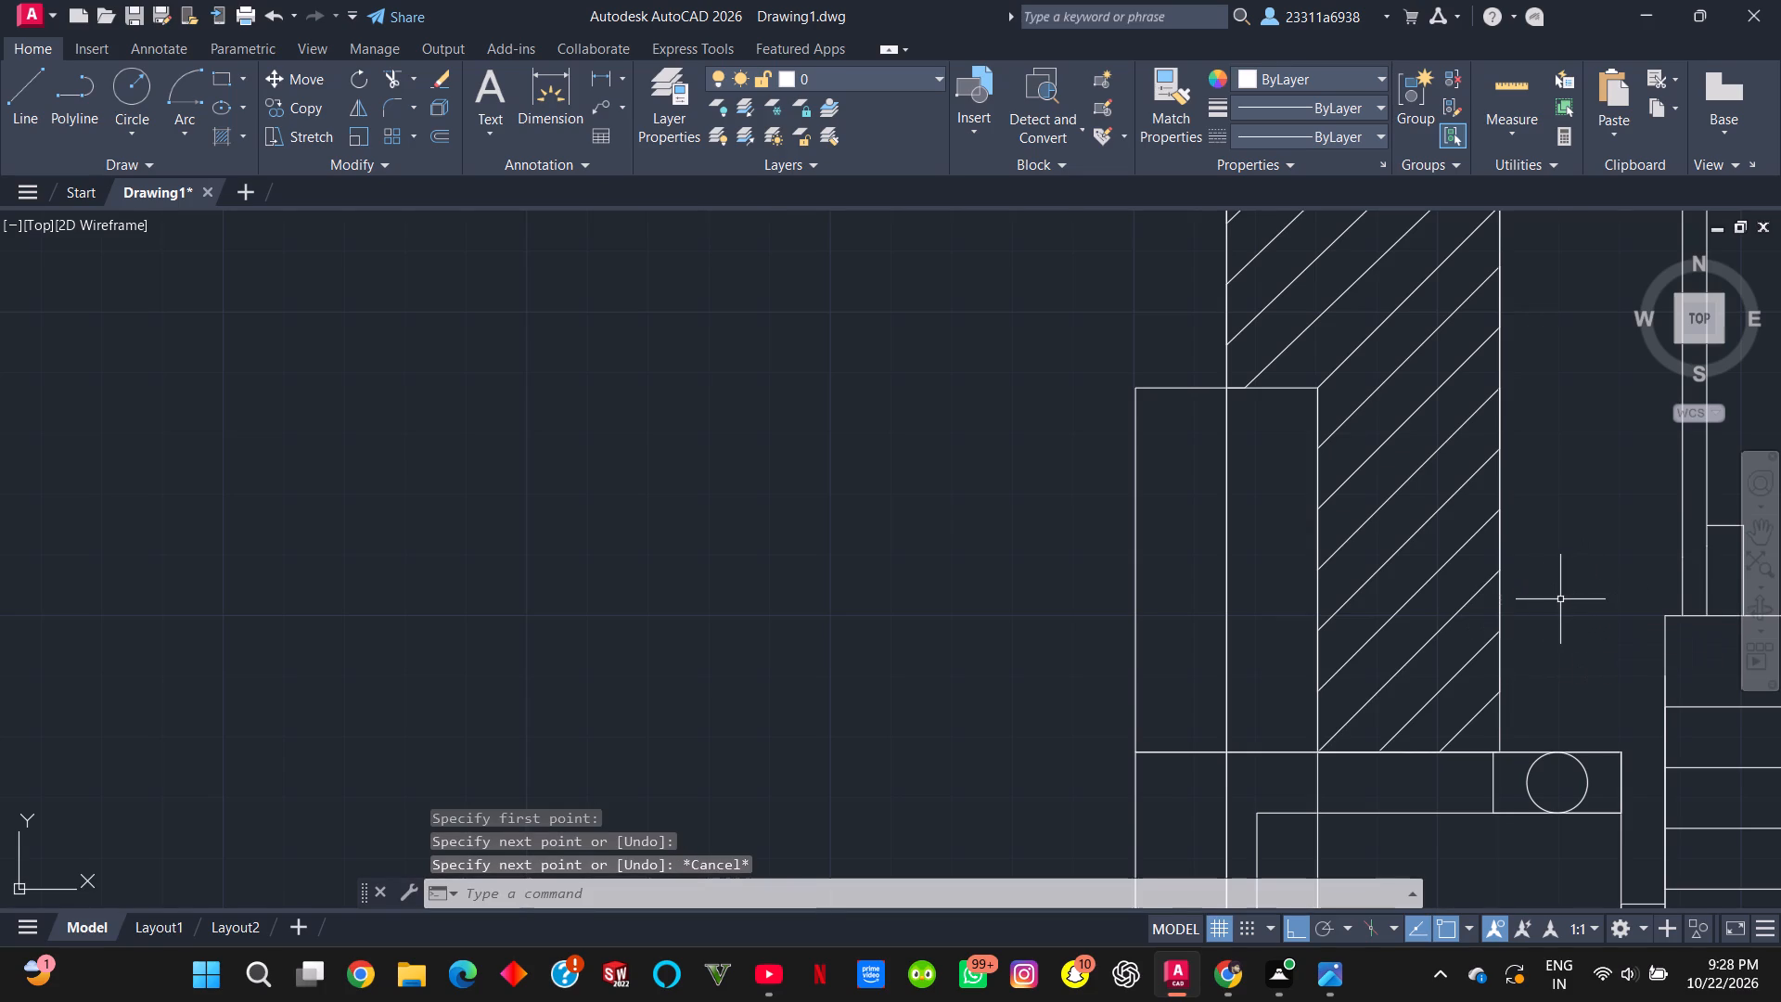
# Draw a horizontal ray from the midpoint of the left rectangle's left edge along the shaft's central axis.
pyautogui.scroll(1, 1439, 379)
pyautogui.scroll(-4, 1439, 379)
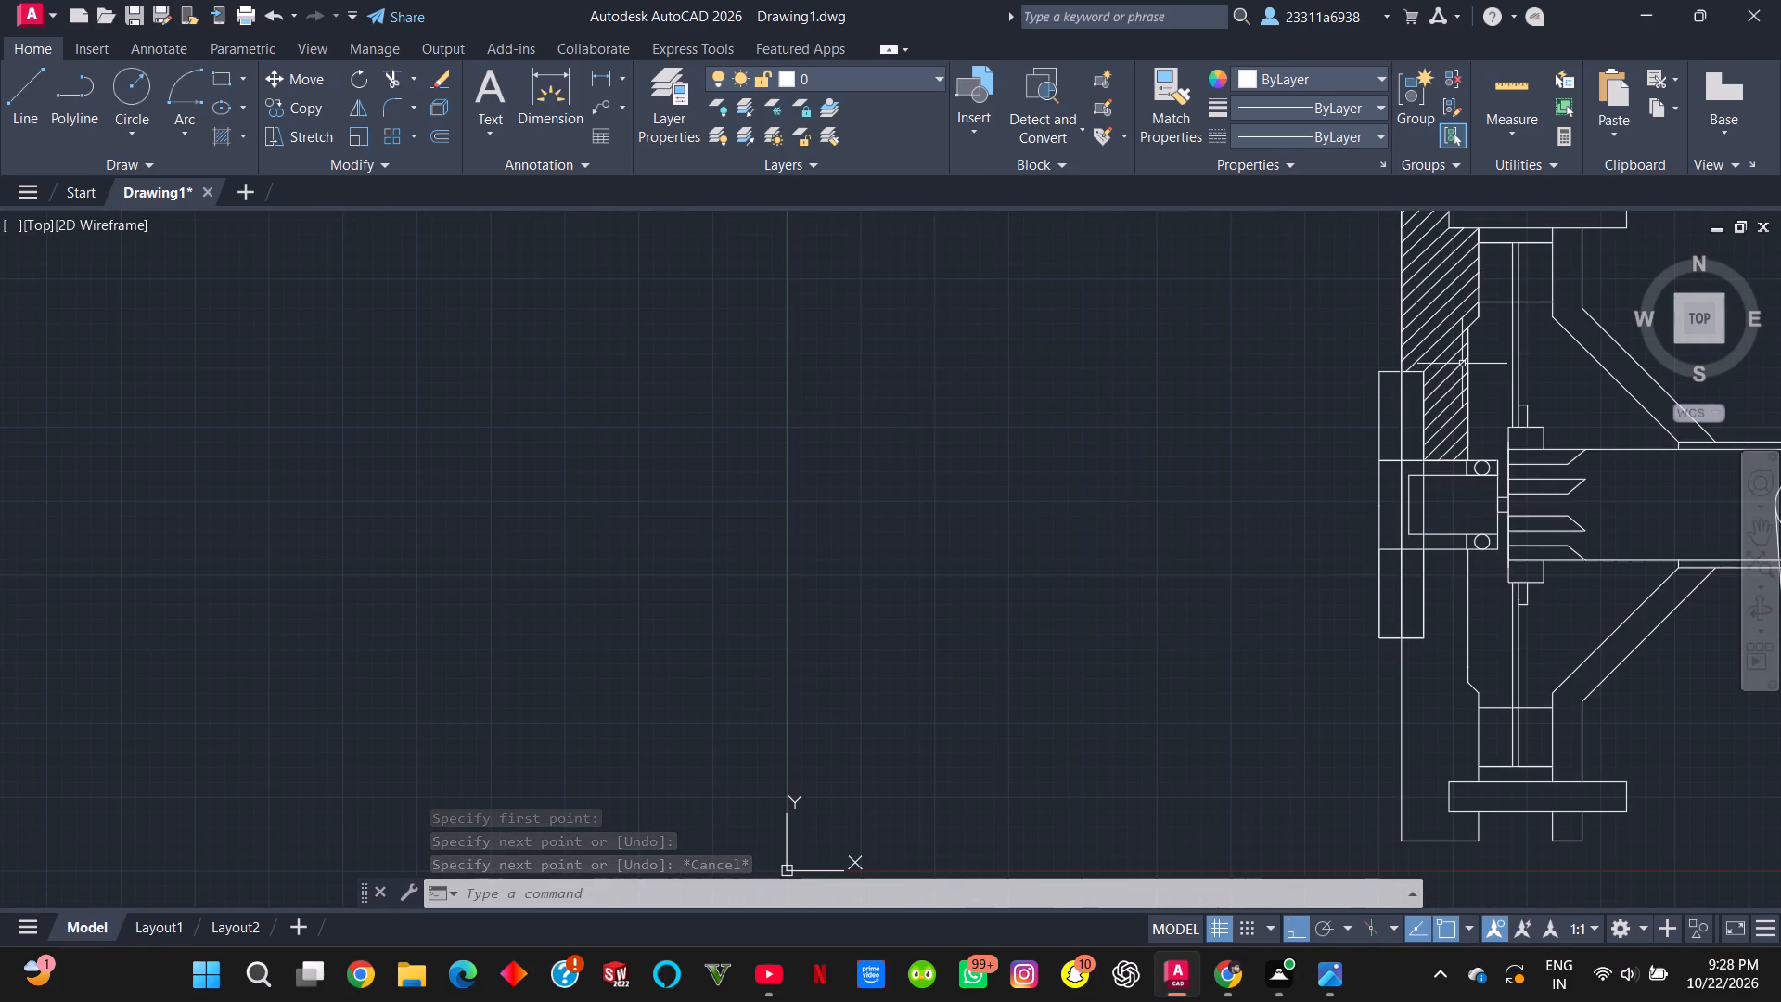
pyautogui.moveTo(1483, 345); pyautogui.dragTo(1178, 502, button='middle')
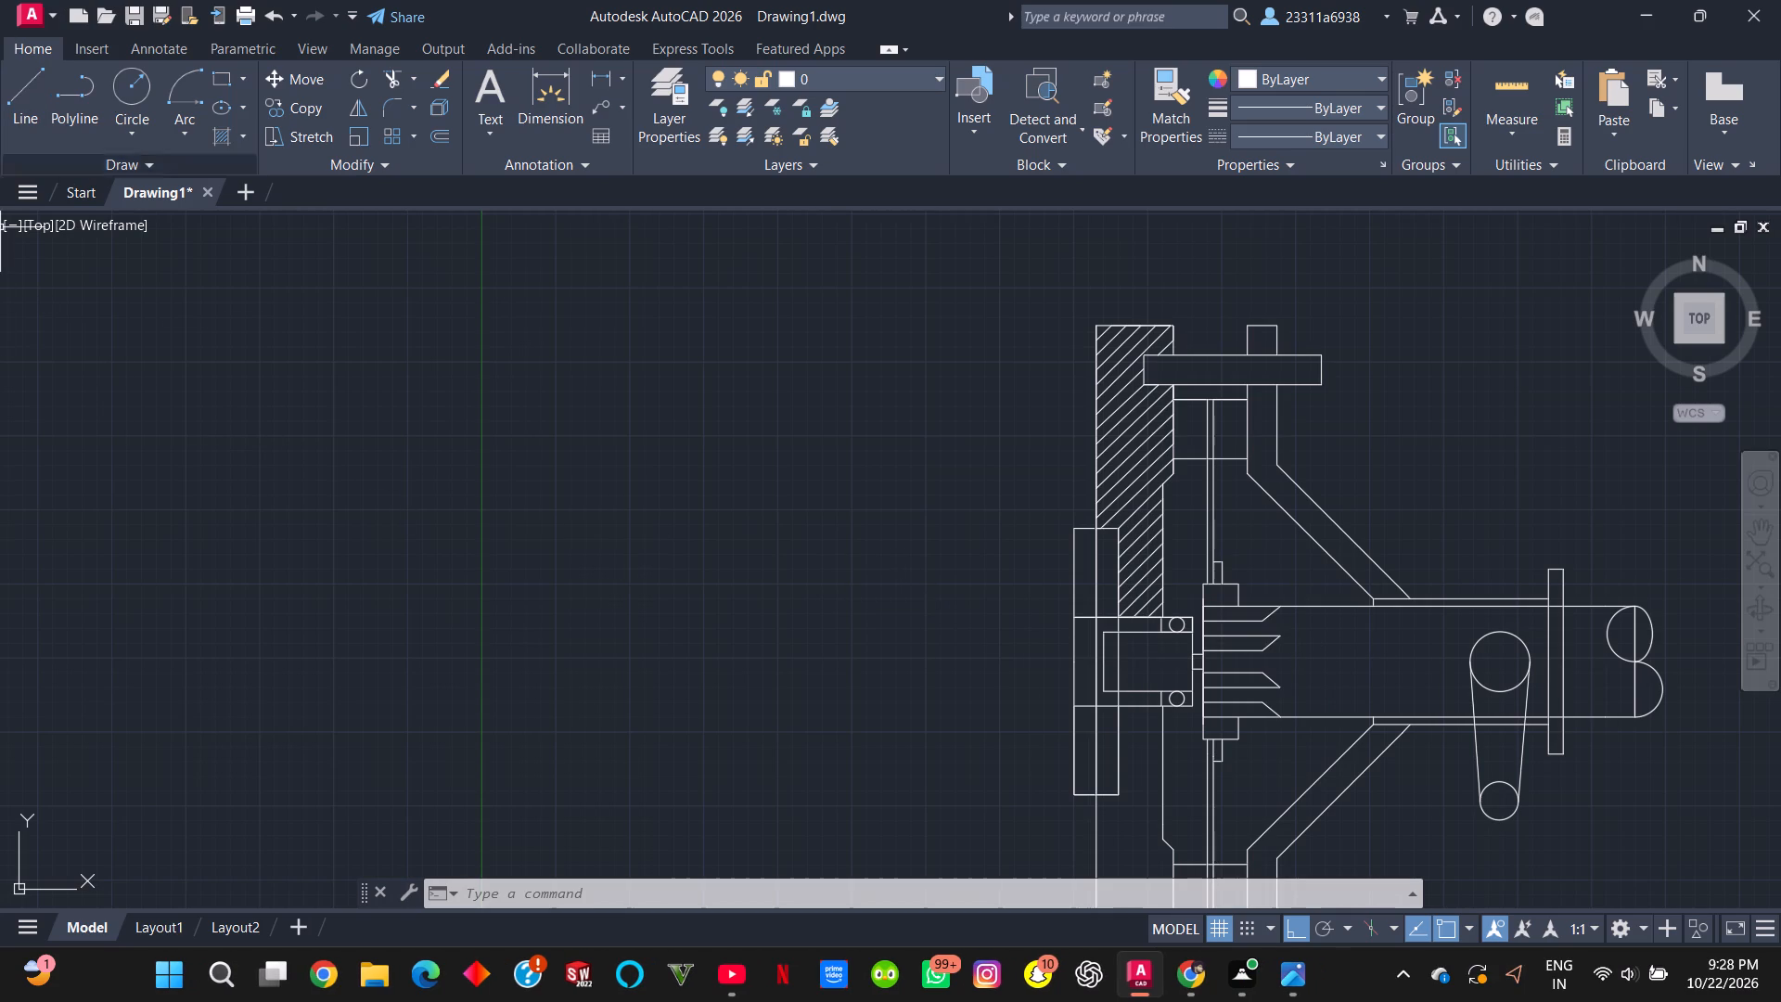
pyautogui.write('co')
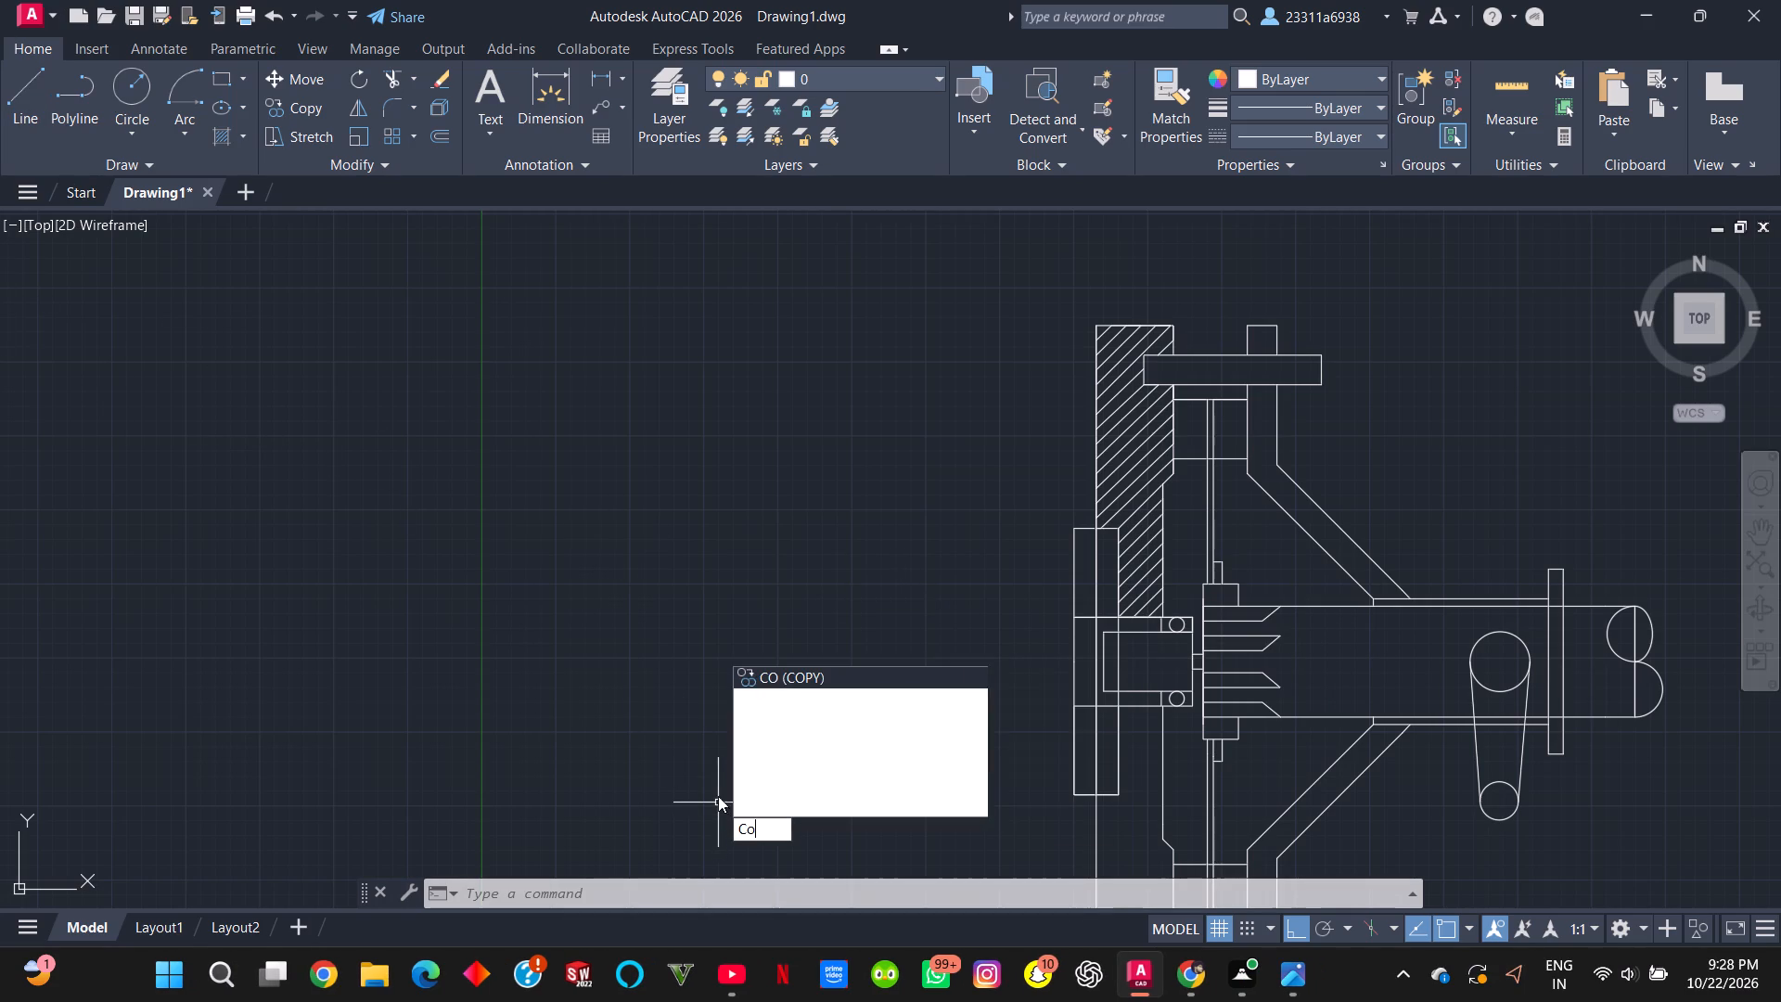
pyautogui.press('n')
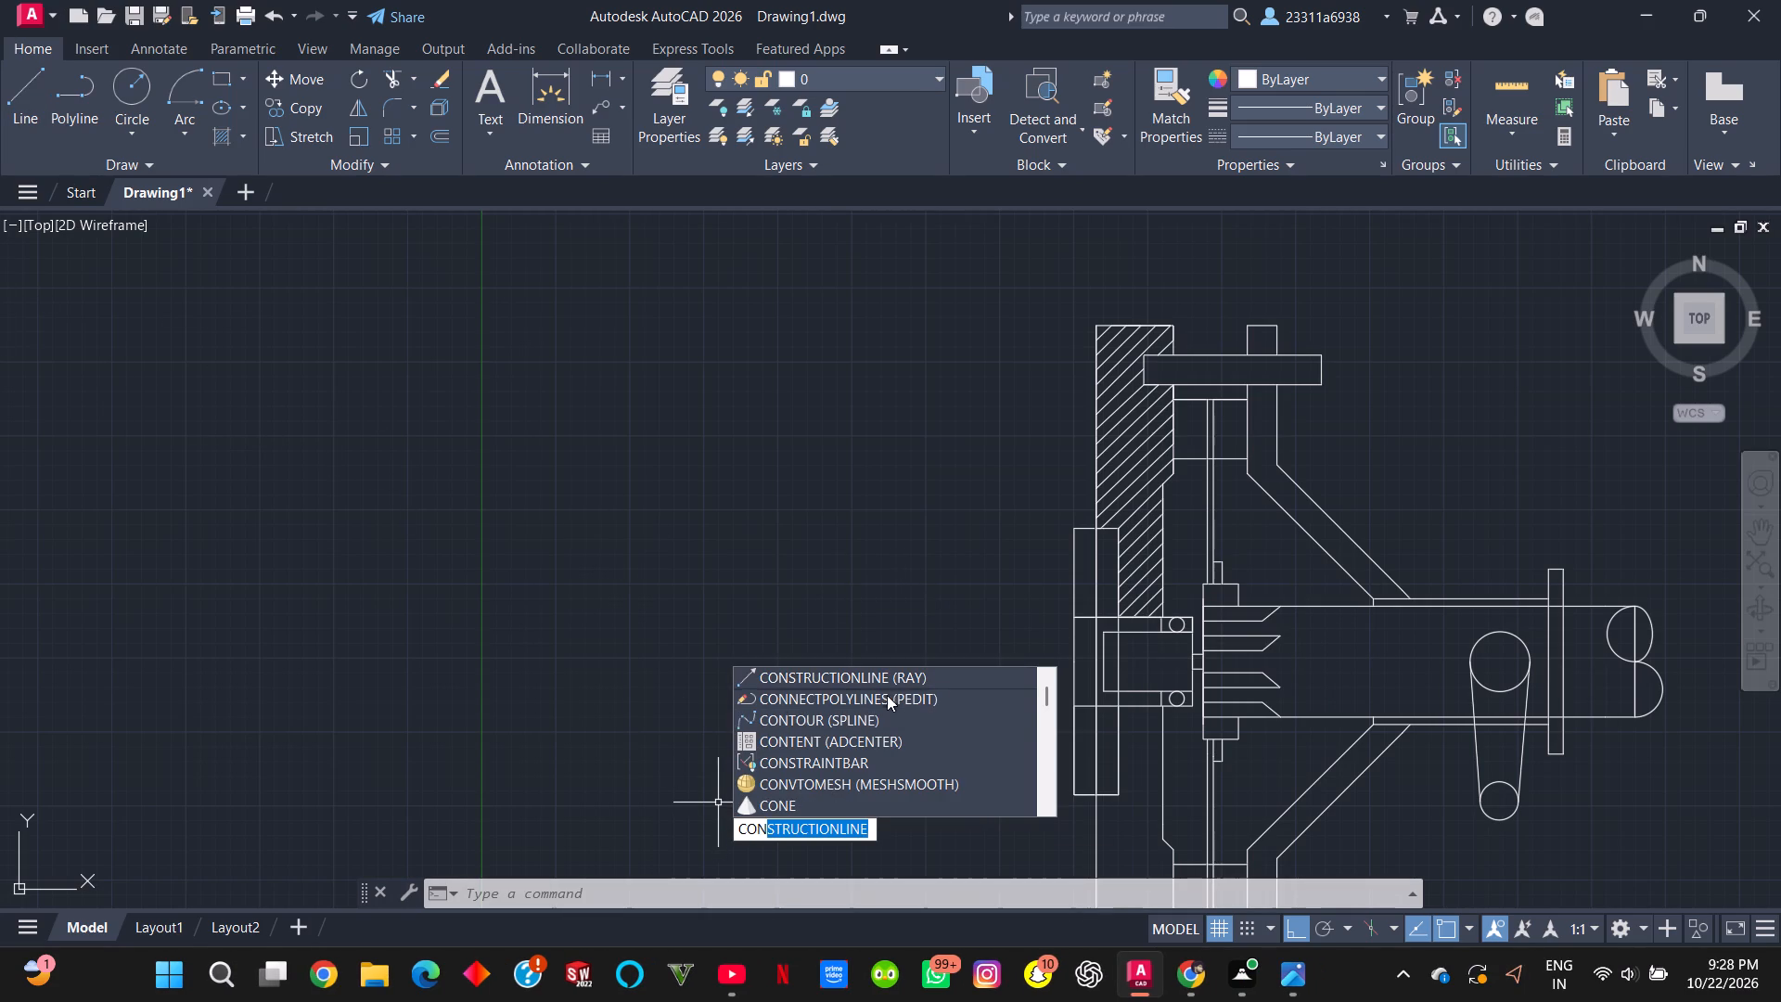
pyautogui.click(879, 677)
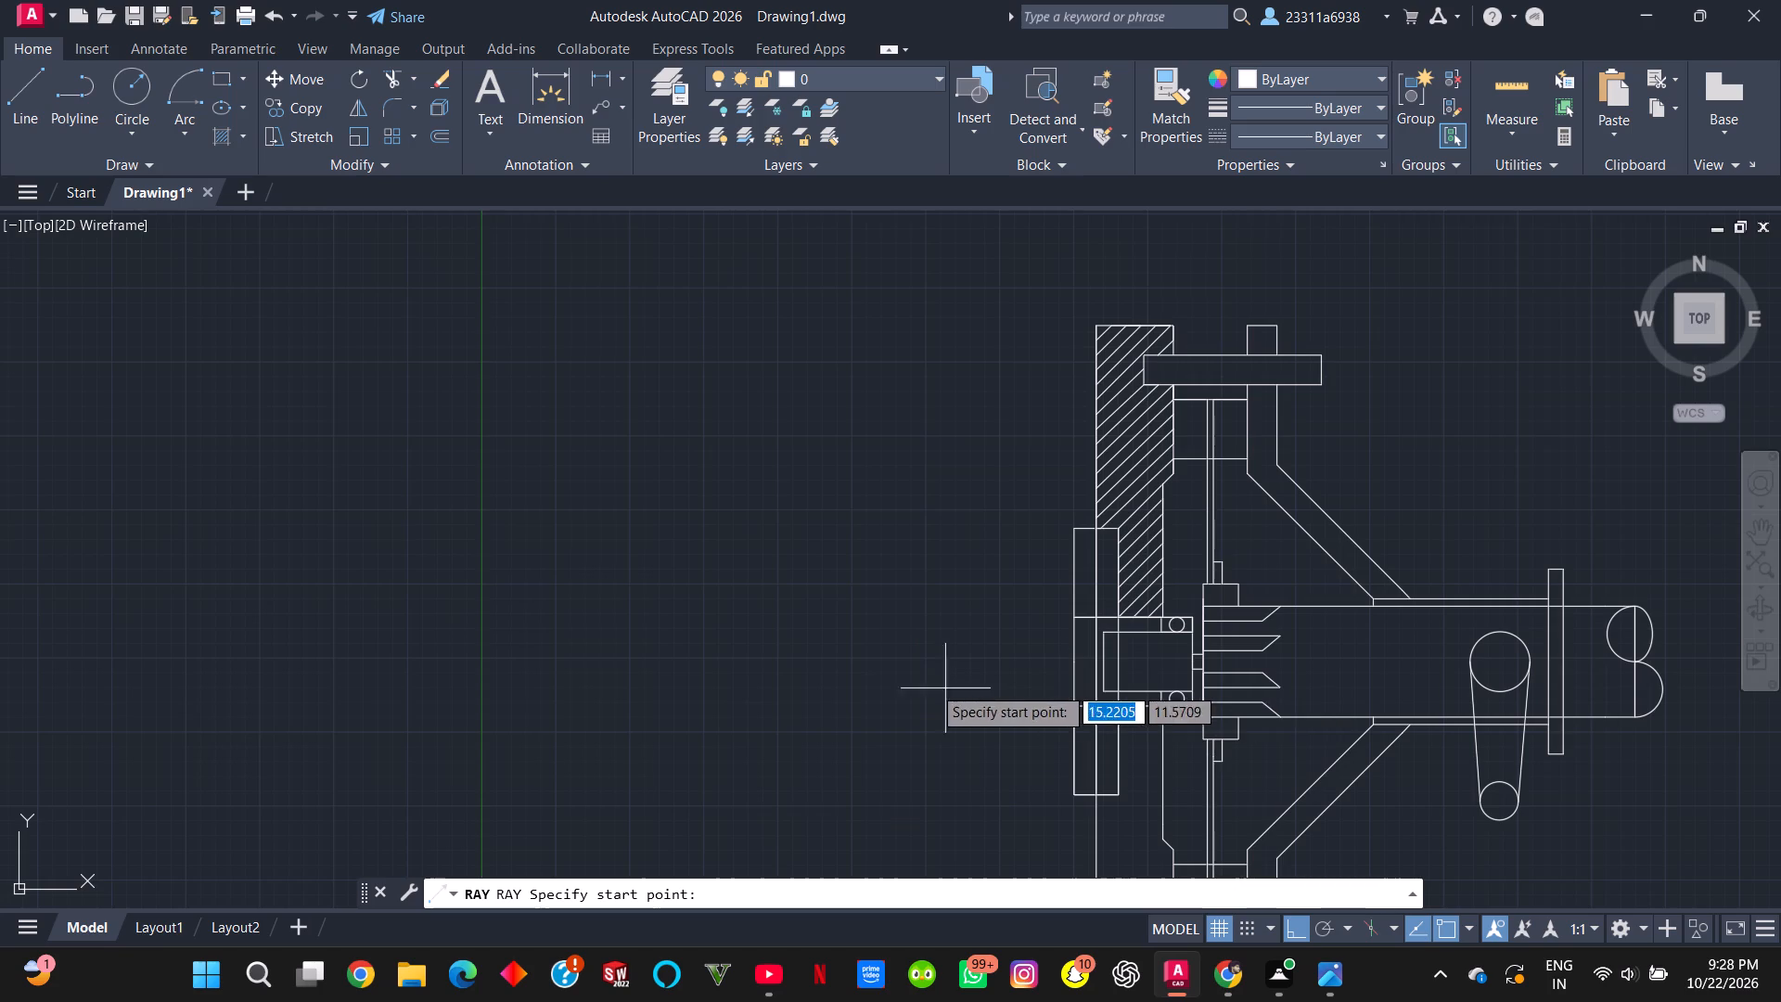
pyautogui.click(1077, 665)
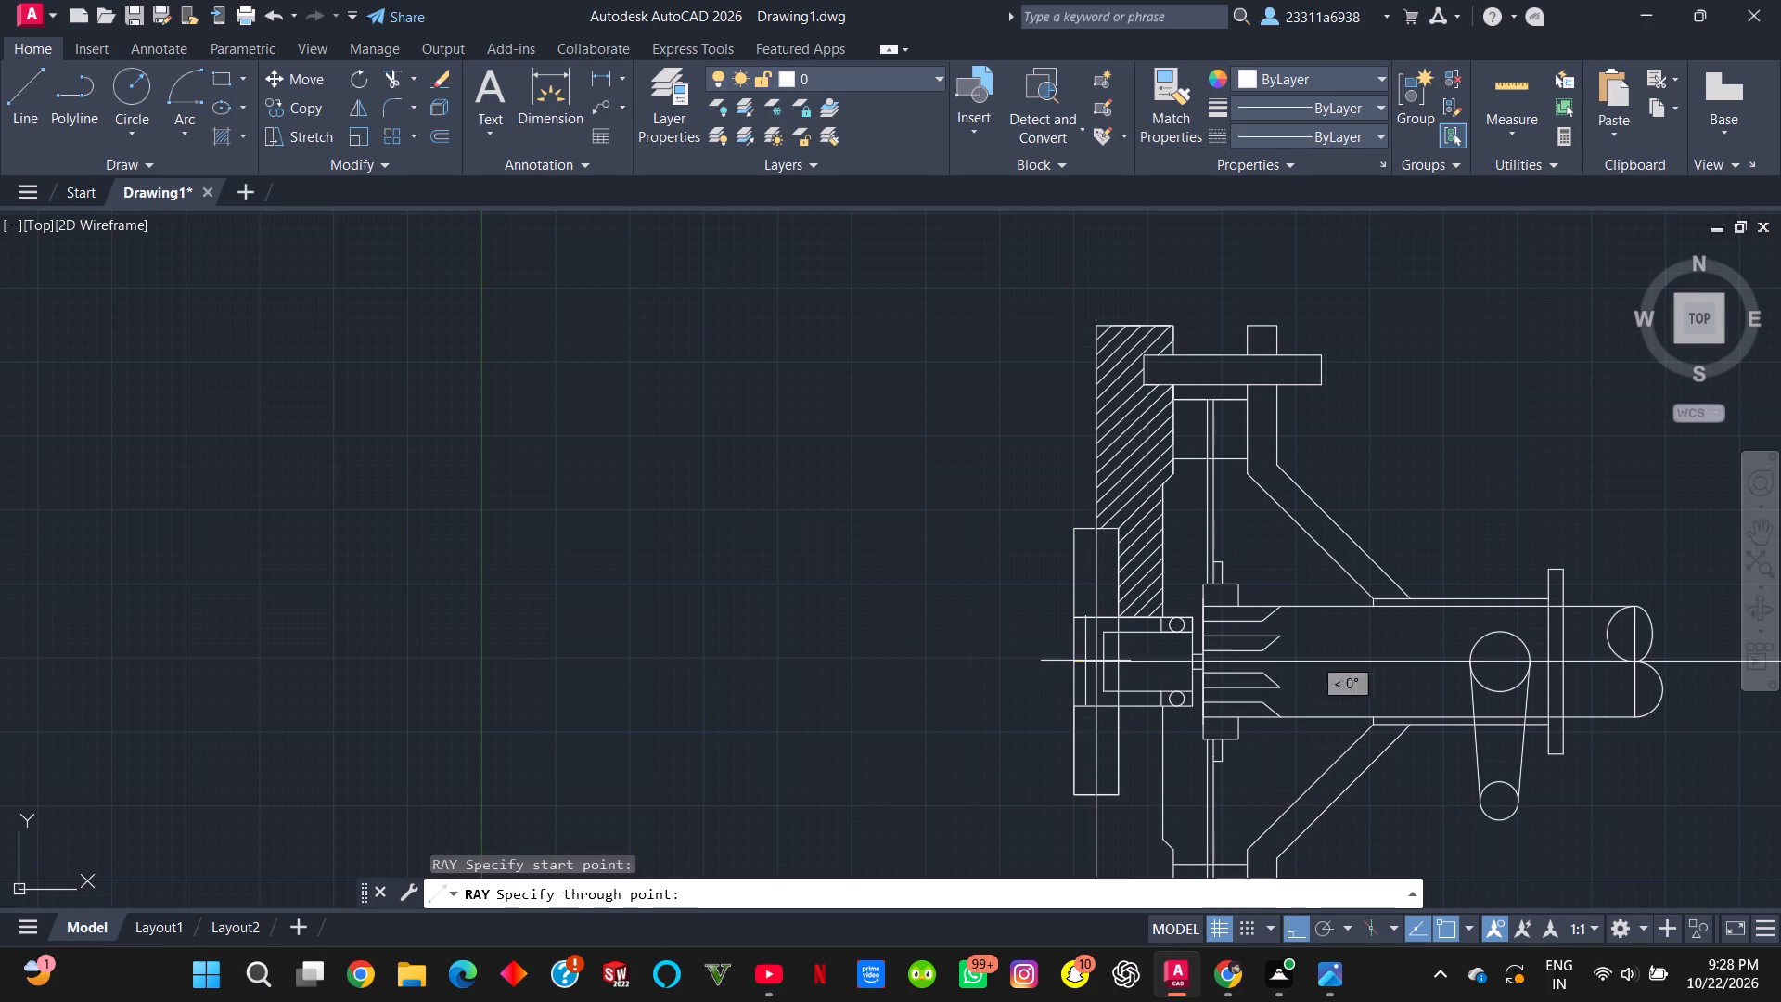
pyautogui.click(1705, 665)
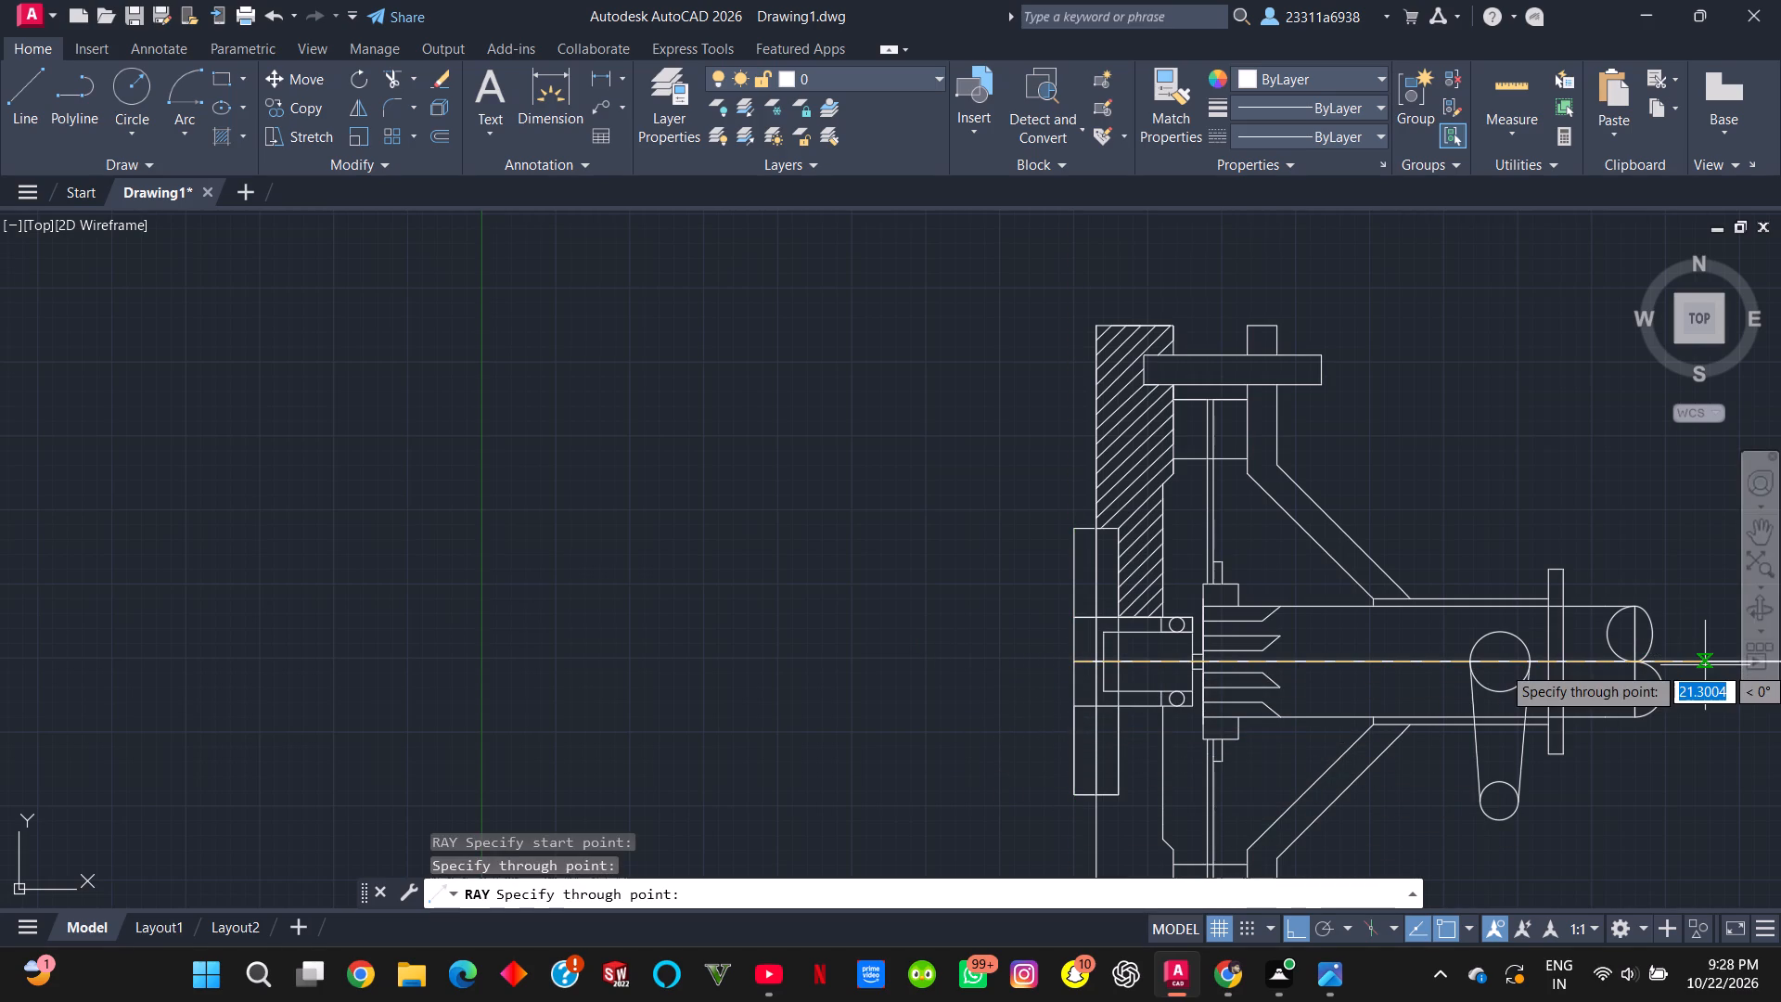
pyautogui.press('Escape')
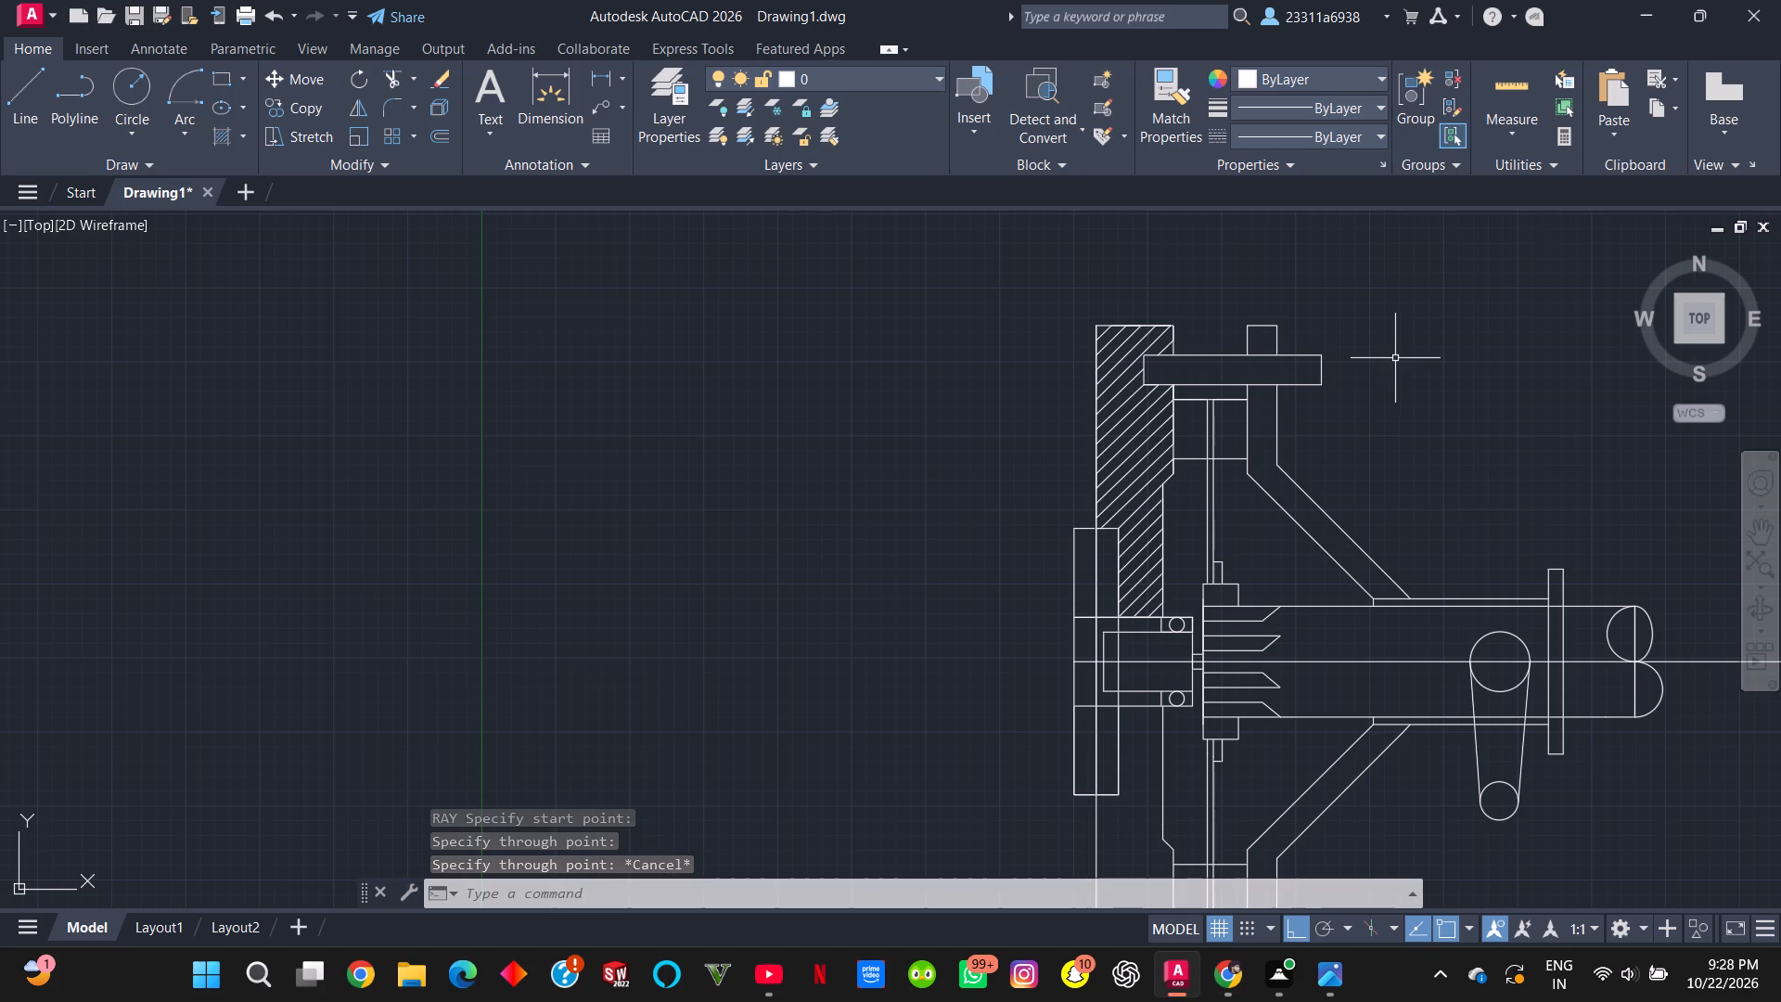
# Hatch the upper bar's right end with a zigzag line chain of five slanted lines, from the vertical plate's right edge to the bar's lower-right corner.
pyautogui.click(20, 98)
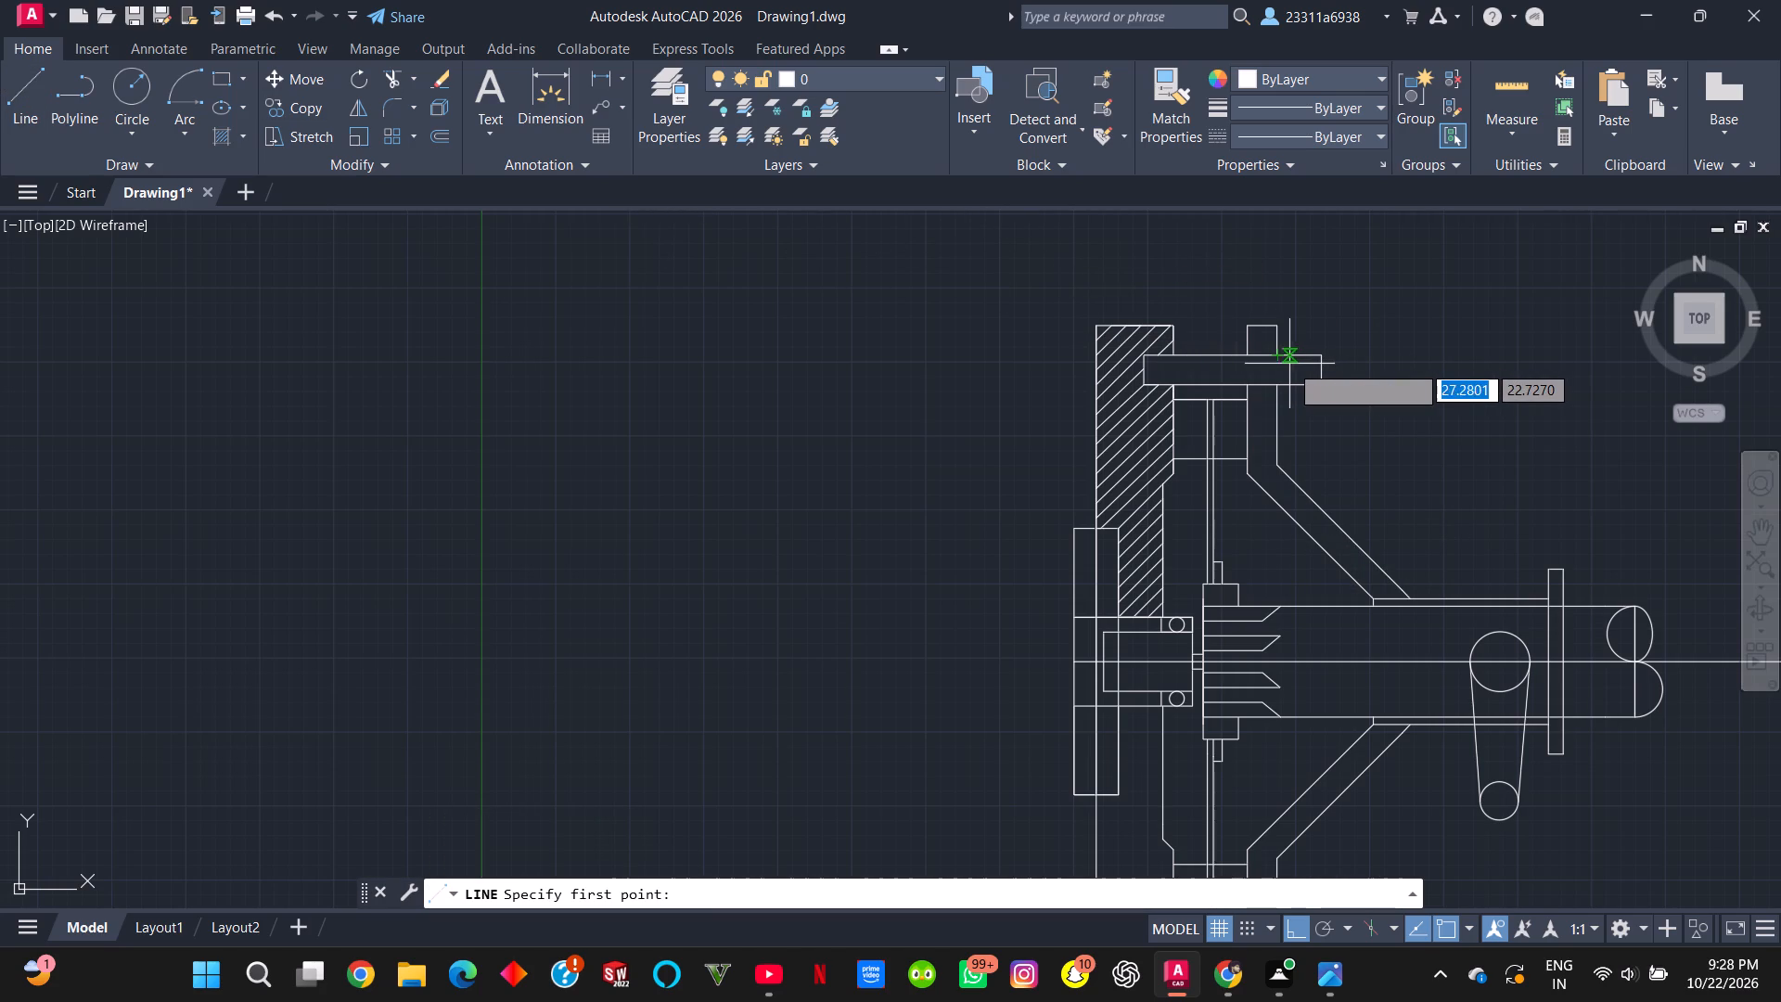
pyautogui.scroll(3, 1285, 362)
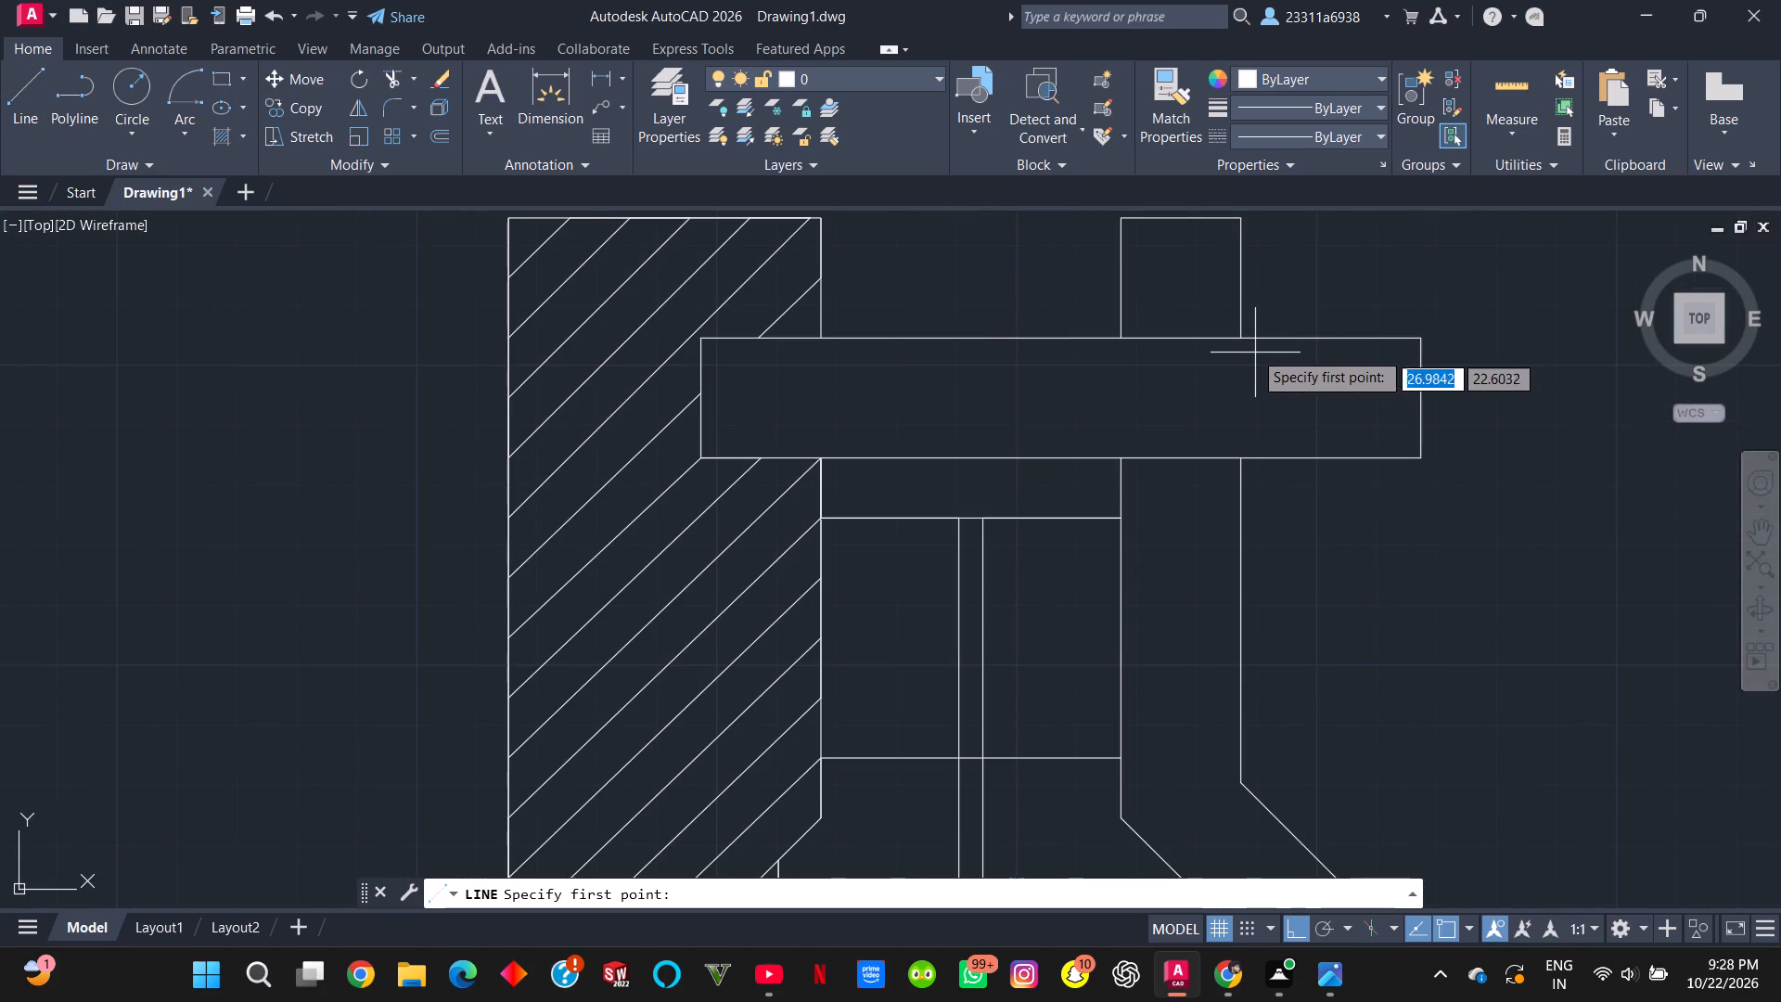
pyautogui.click(1239, 332)
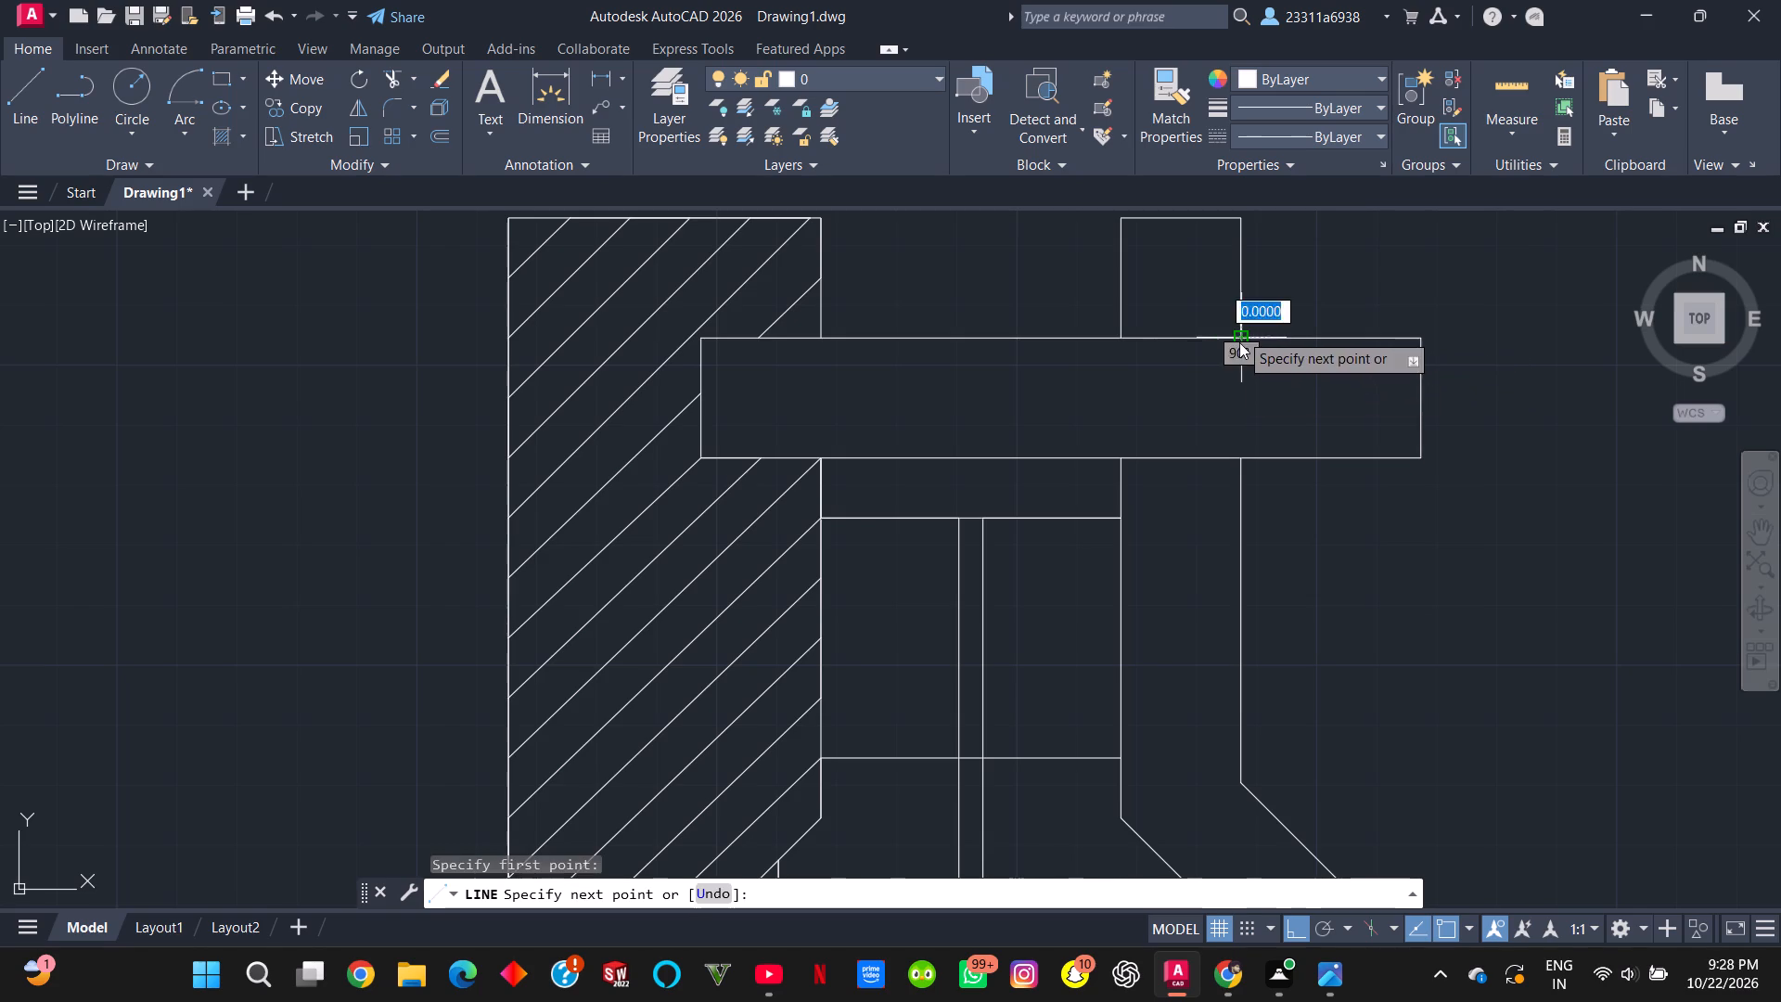
pyautogui.click(1292, 449)
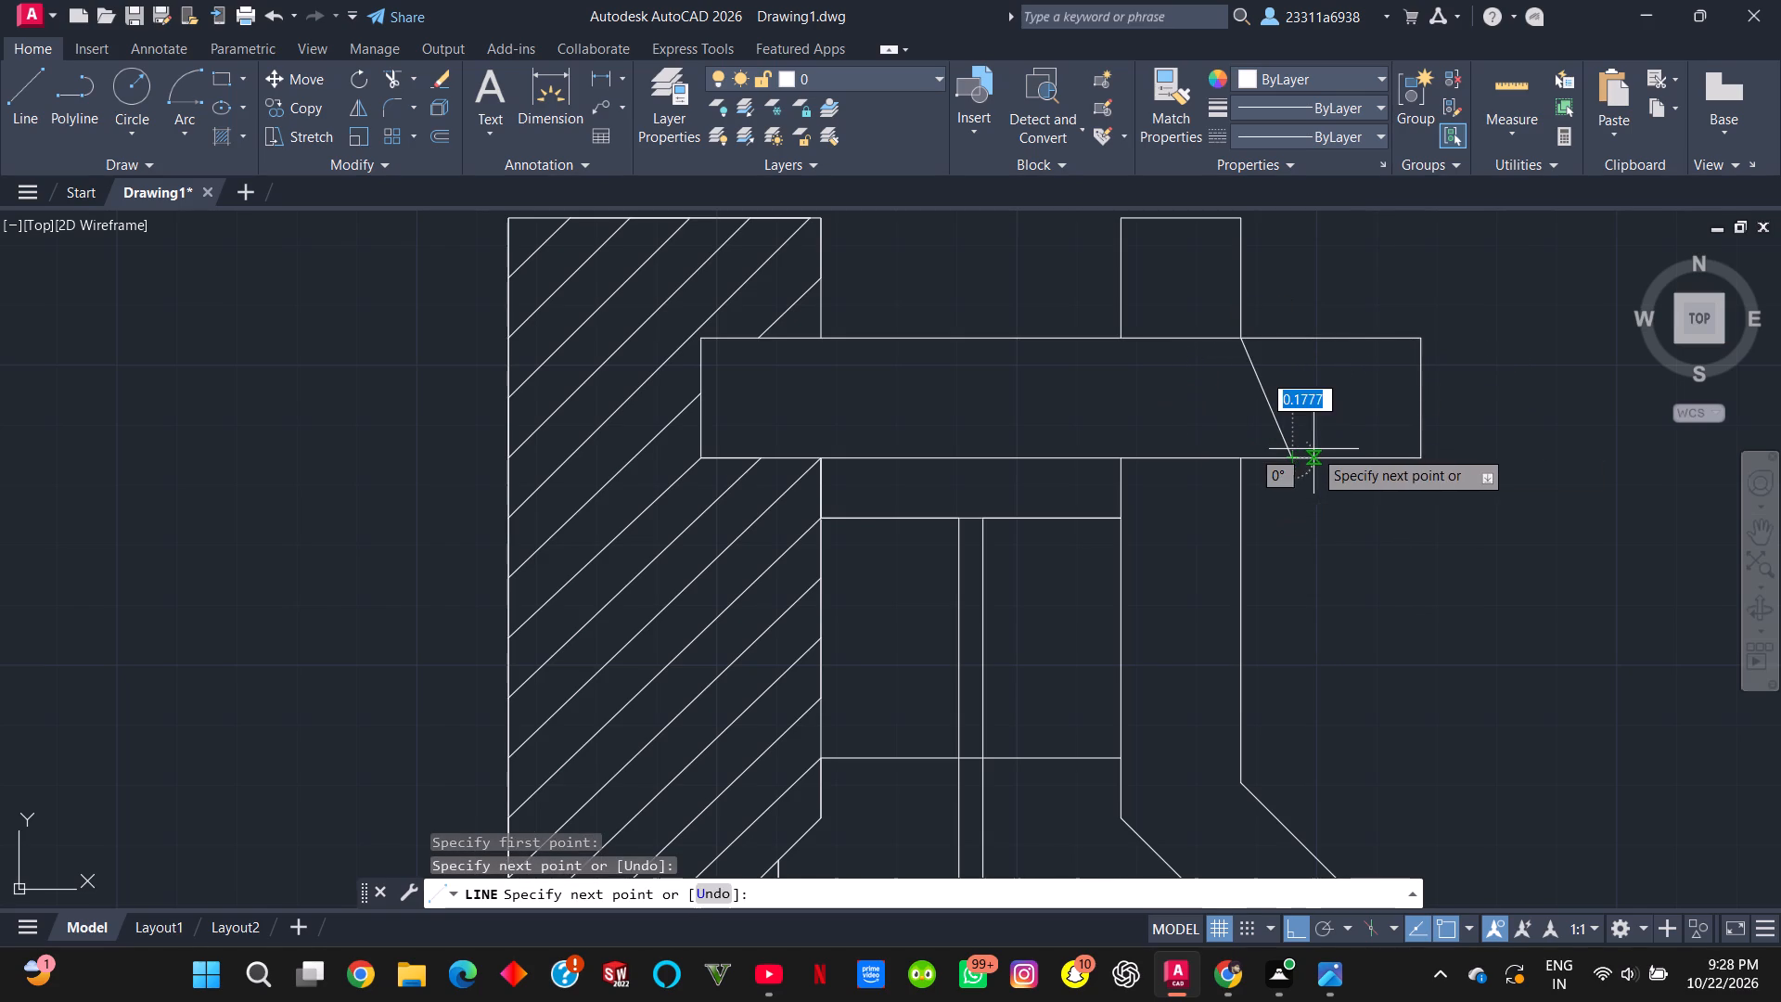
pyautogui.click(1323, 449)
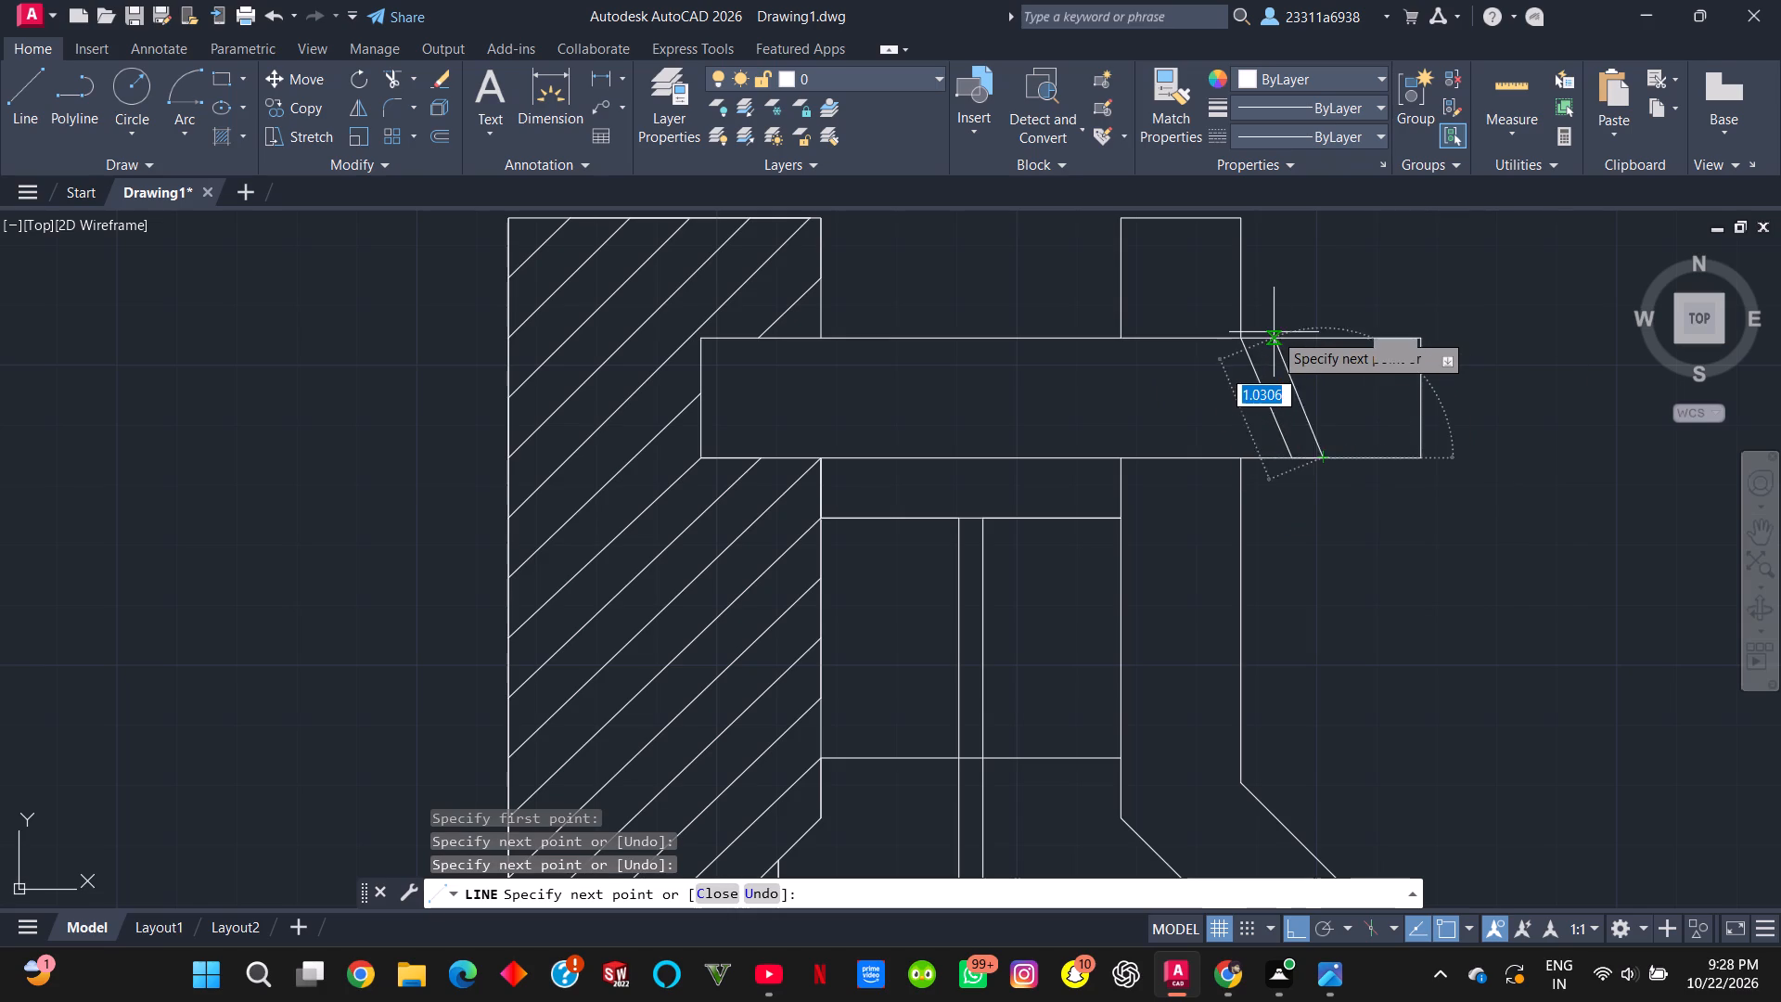
pyautogui.click(1274, 332)
pyautogui.click(1309, 332)
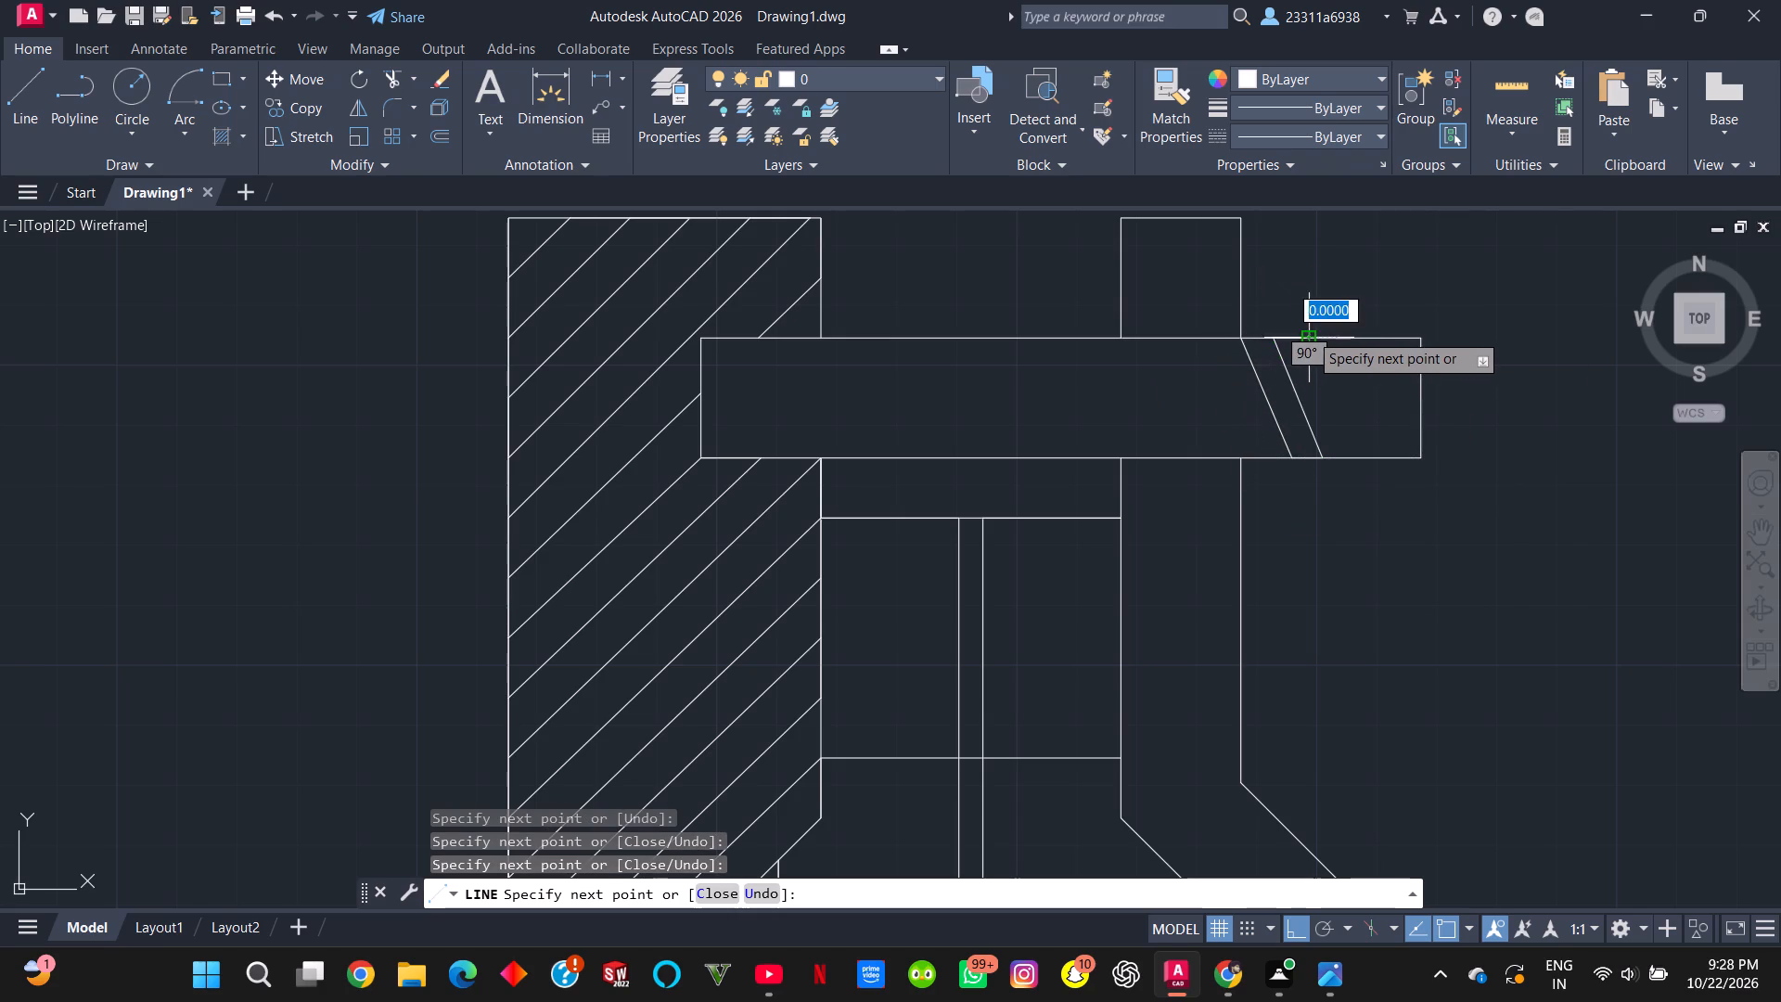
pyautogui.click(1356, 456)
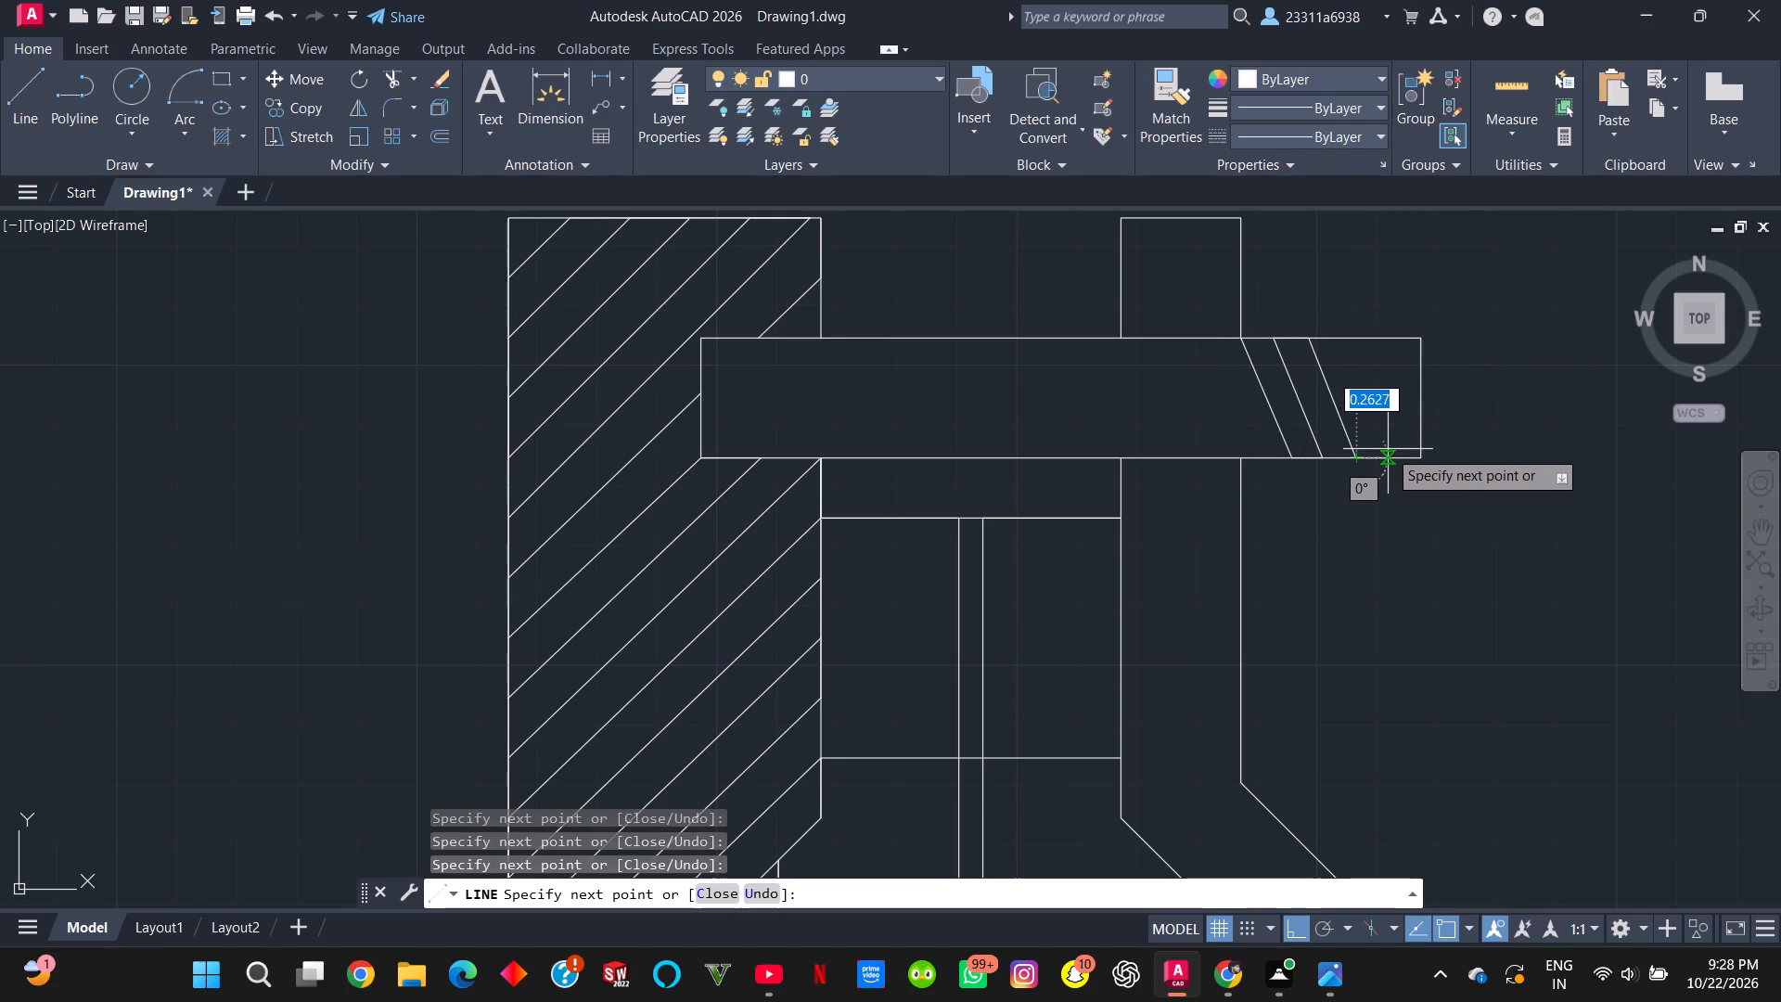
pyautogui.click(1388, 449)
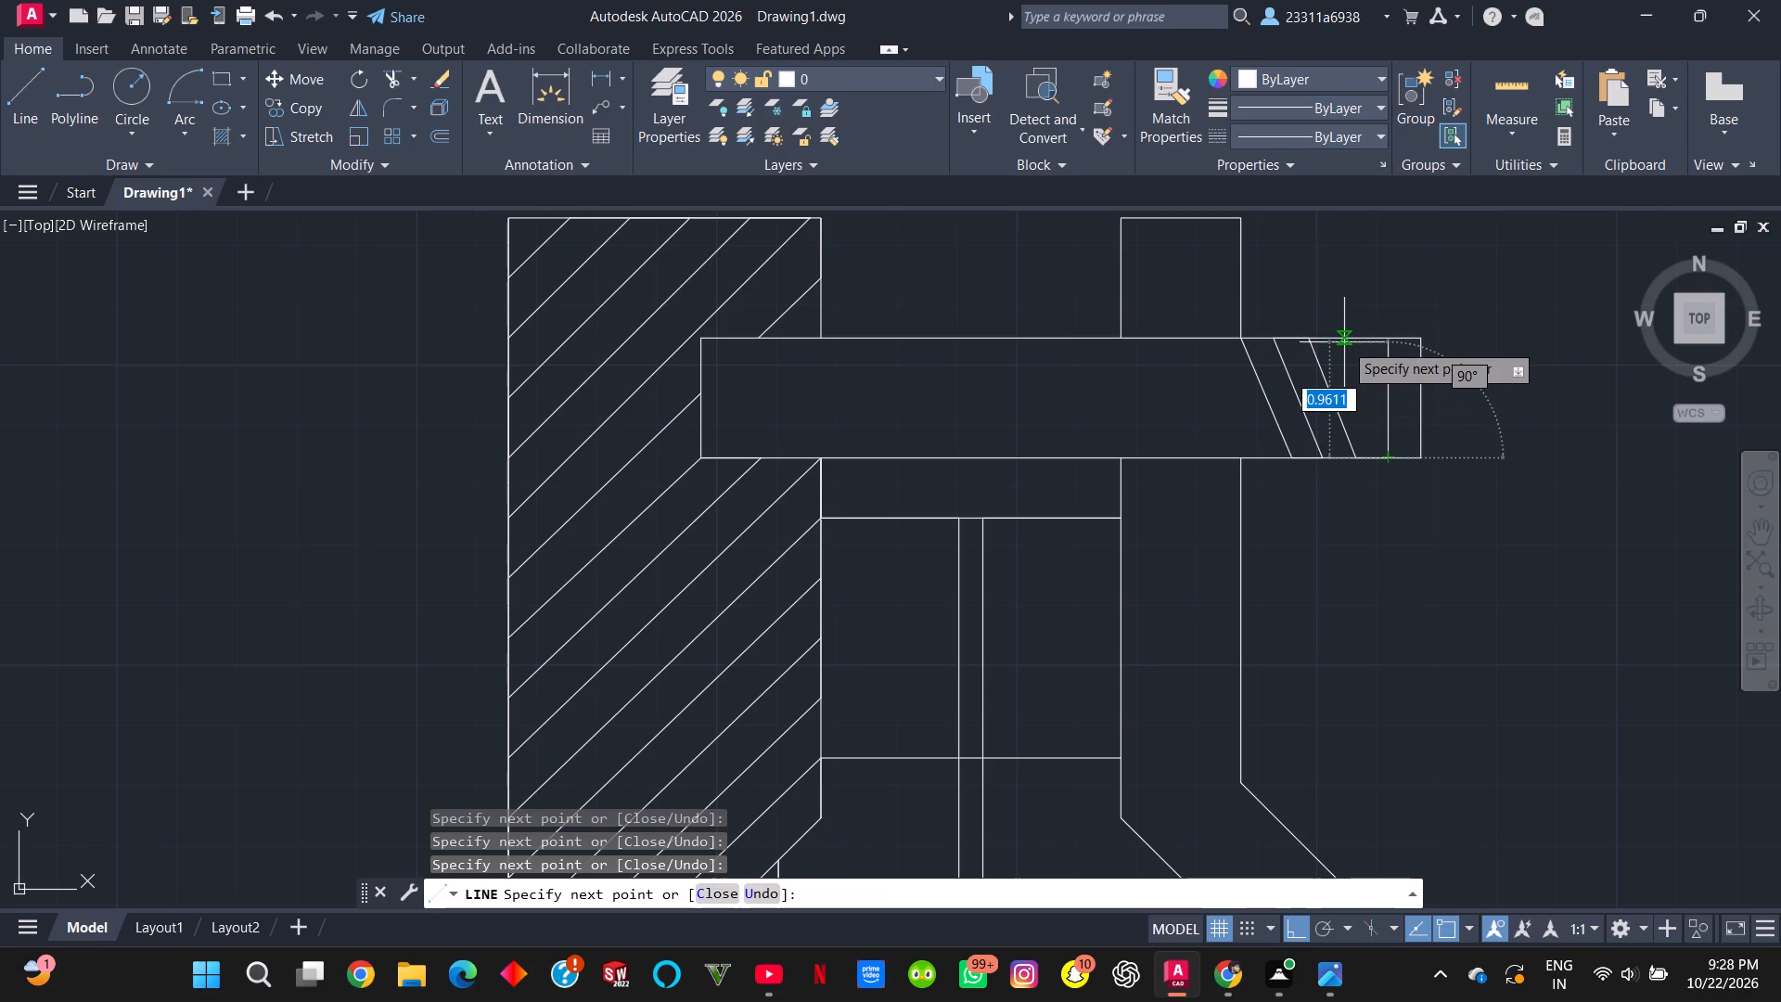
pyautogui.click(1344, 342)
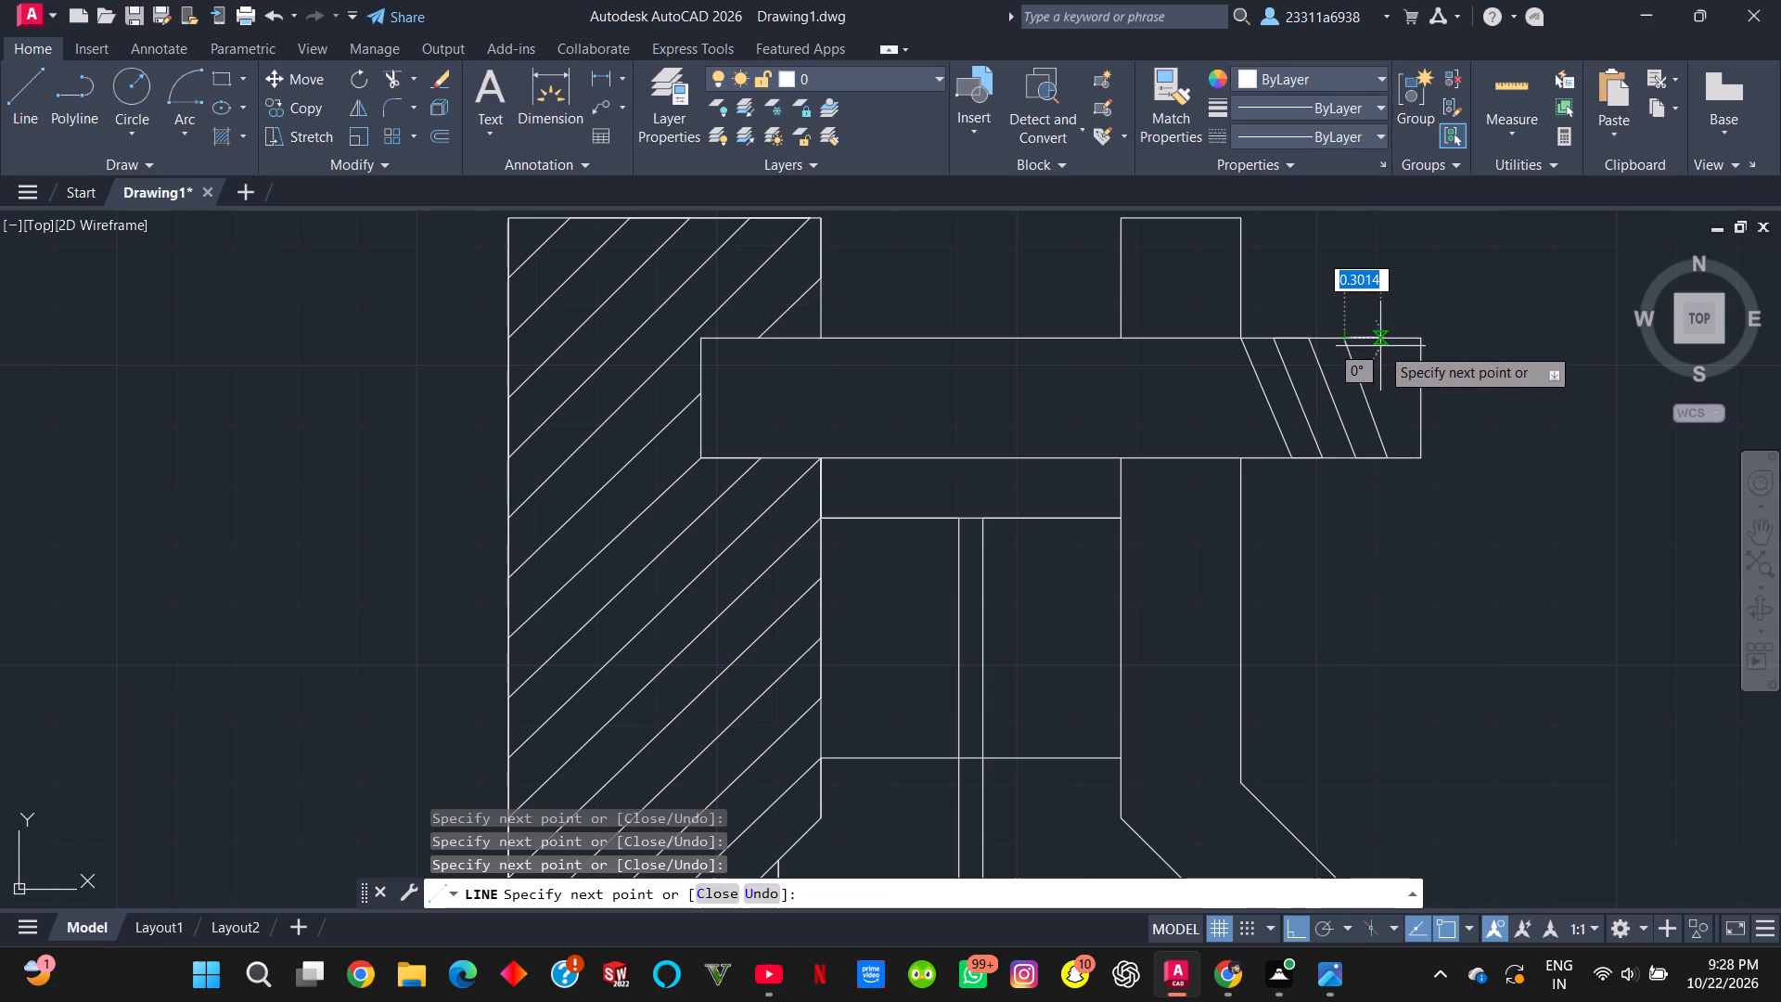
pyautogui.click(1380, 346)
pyautogui.click(1417, 450)
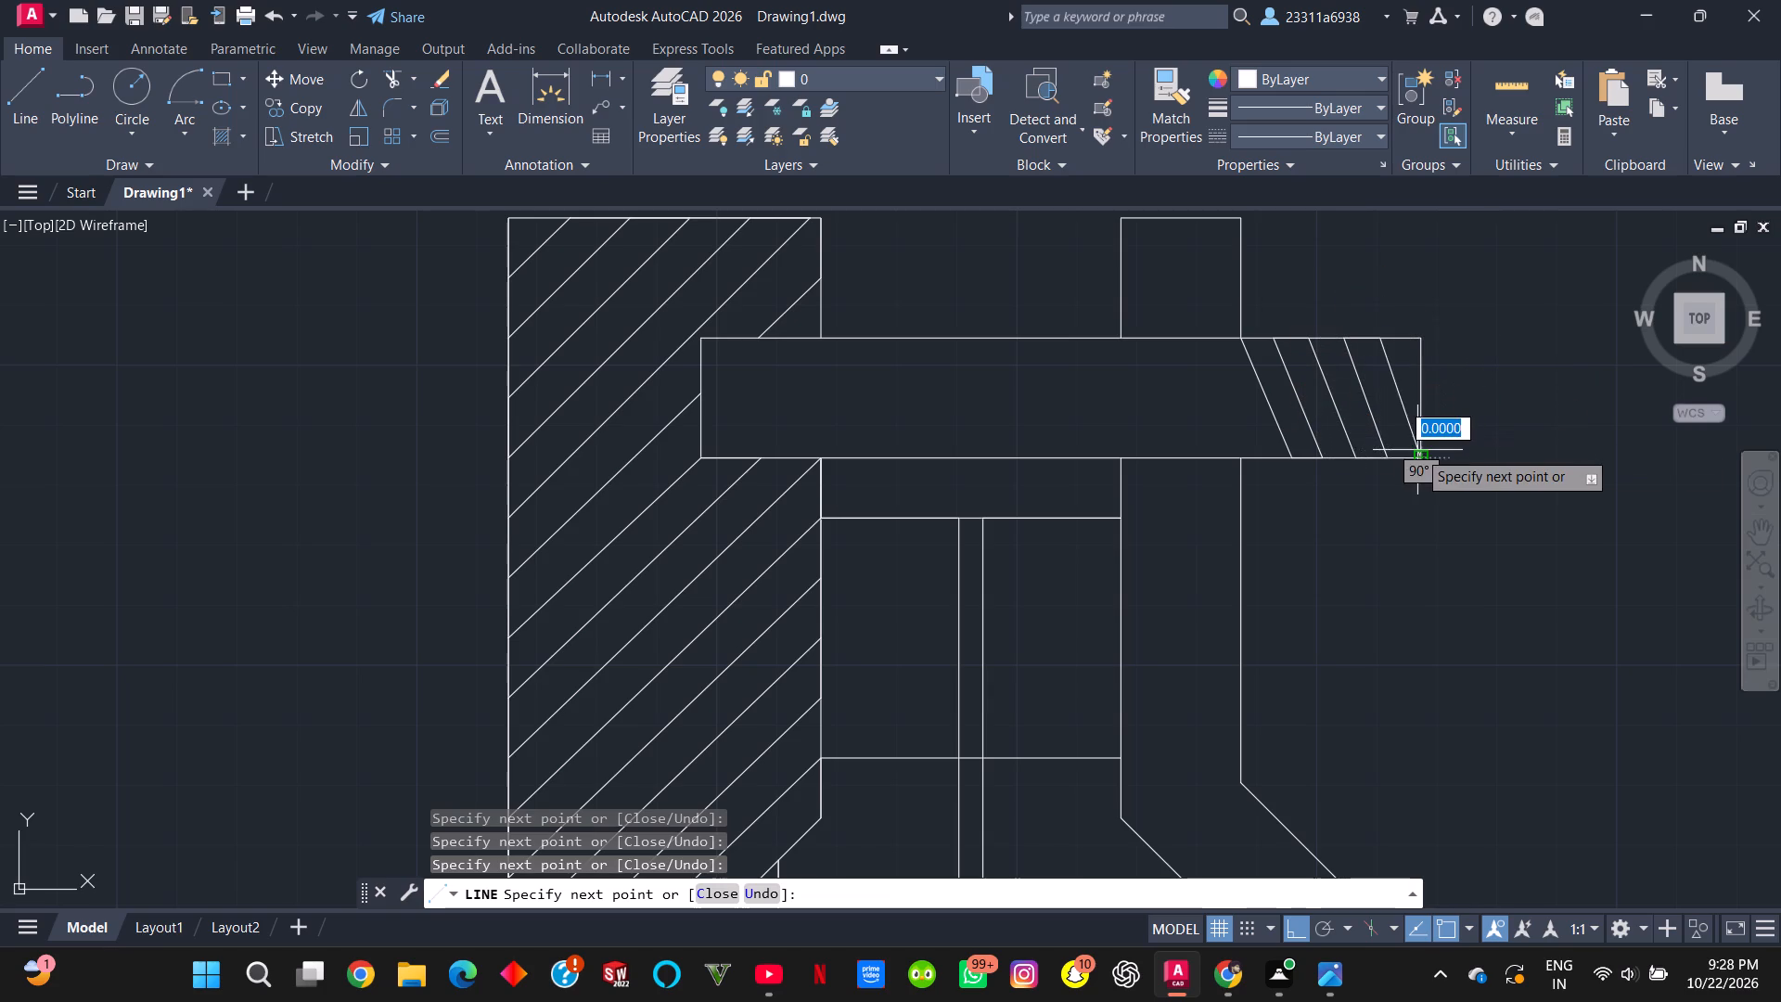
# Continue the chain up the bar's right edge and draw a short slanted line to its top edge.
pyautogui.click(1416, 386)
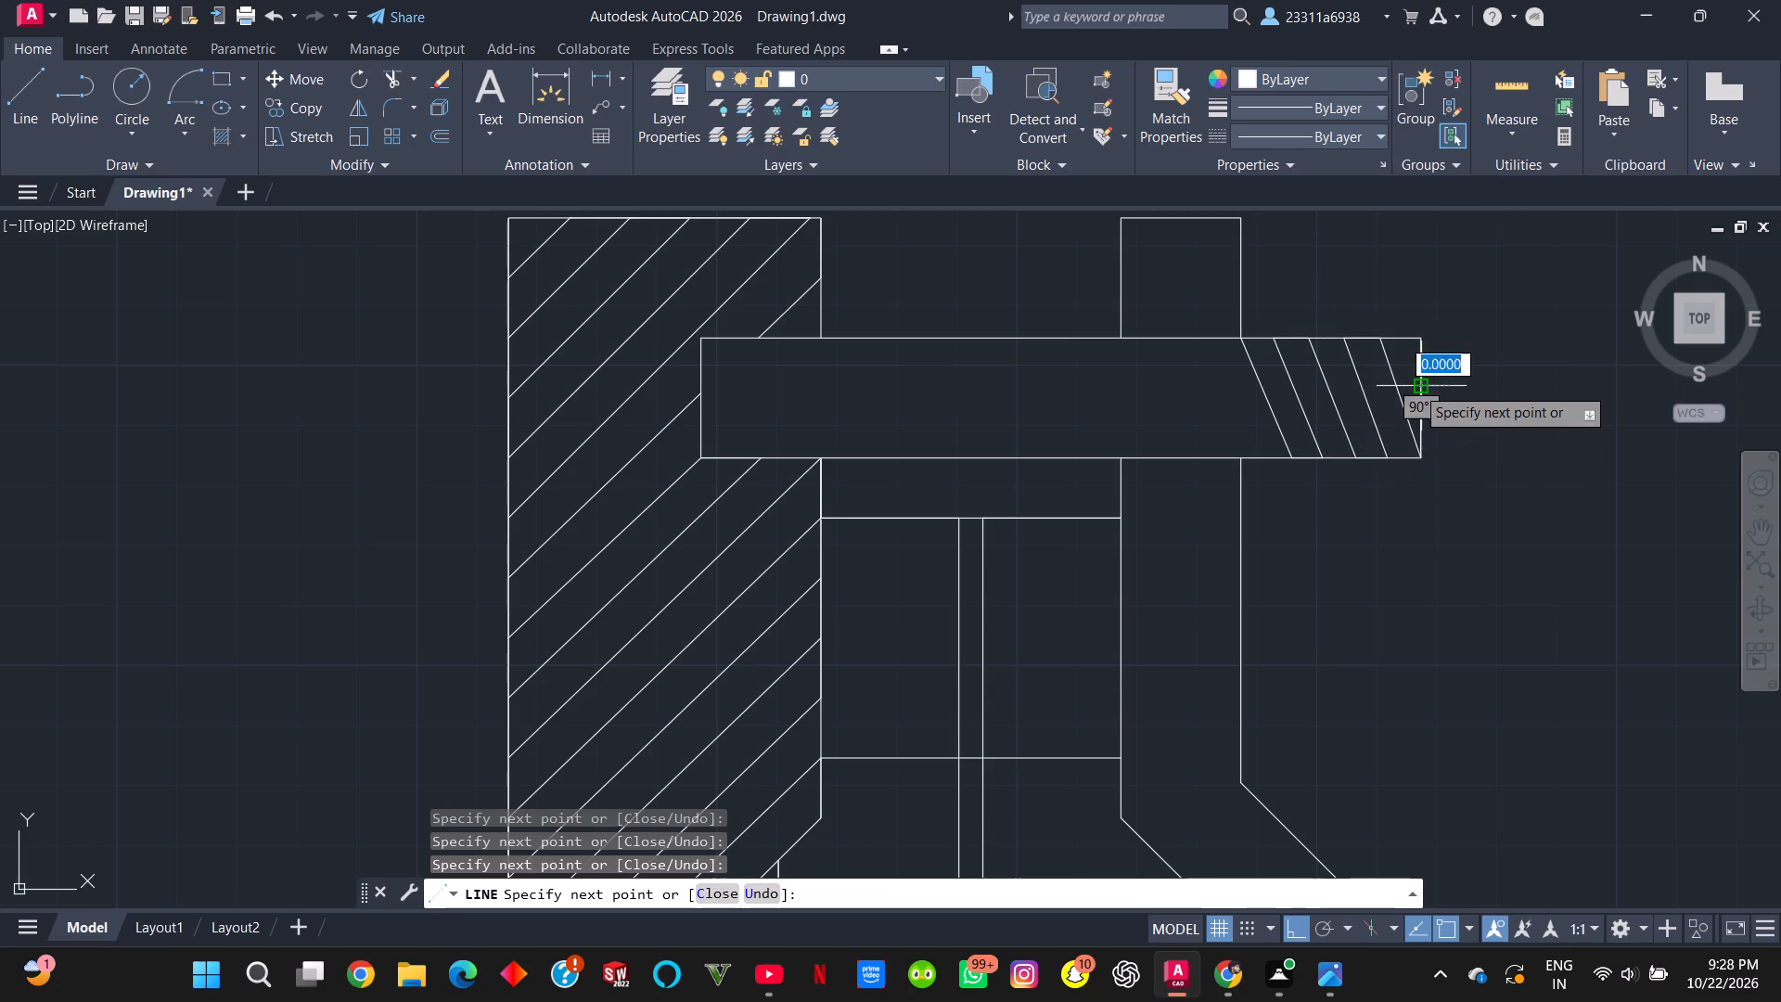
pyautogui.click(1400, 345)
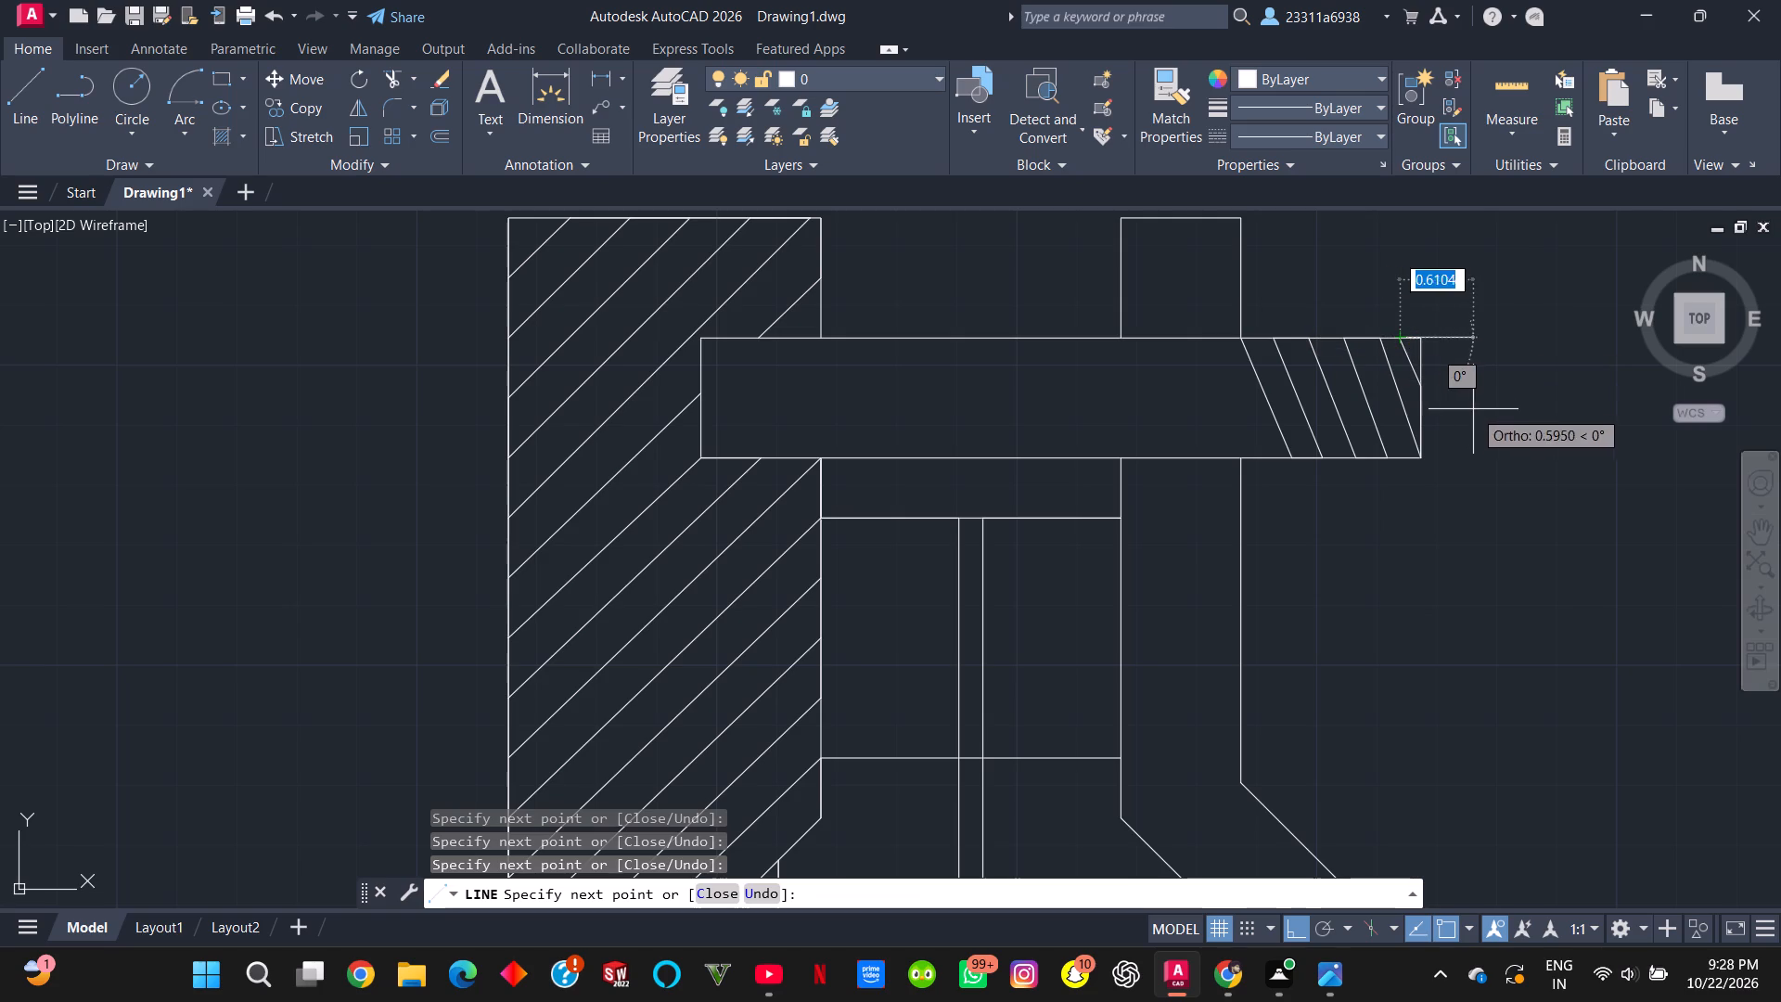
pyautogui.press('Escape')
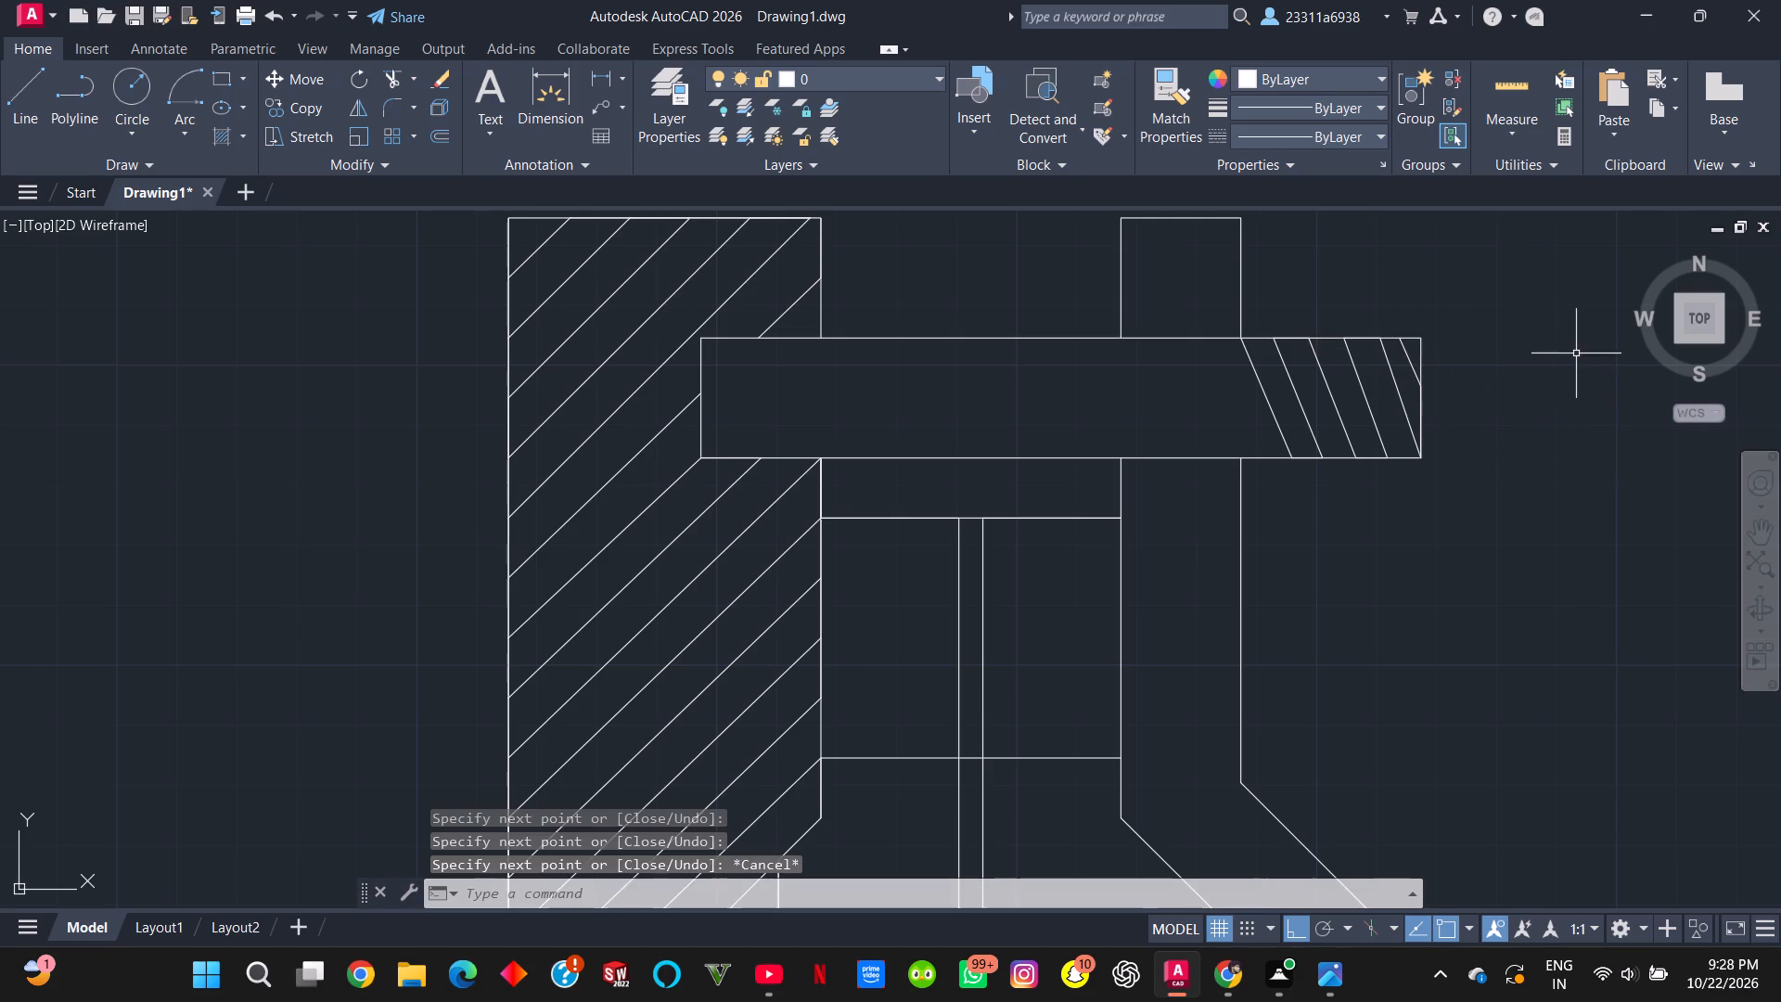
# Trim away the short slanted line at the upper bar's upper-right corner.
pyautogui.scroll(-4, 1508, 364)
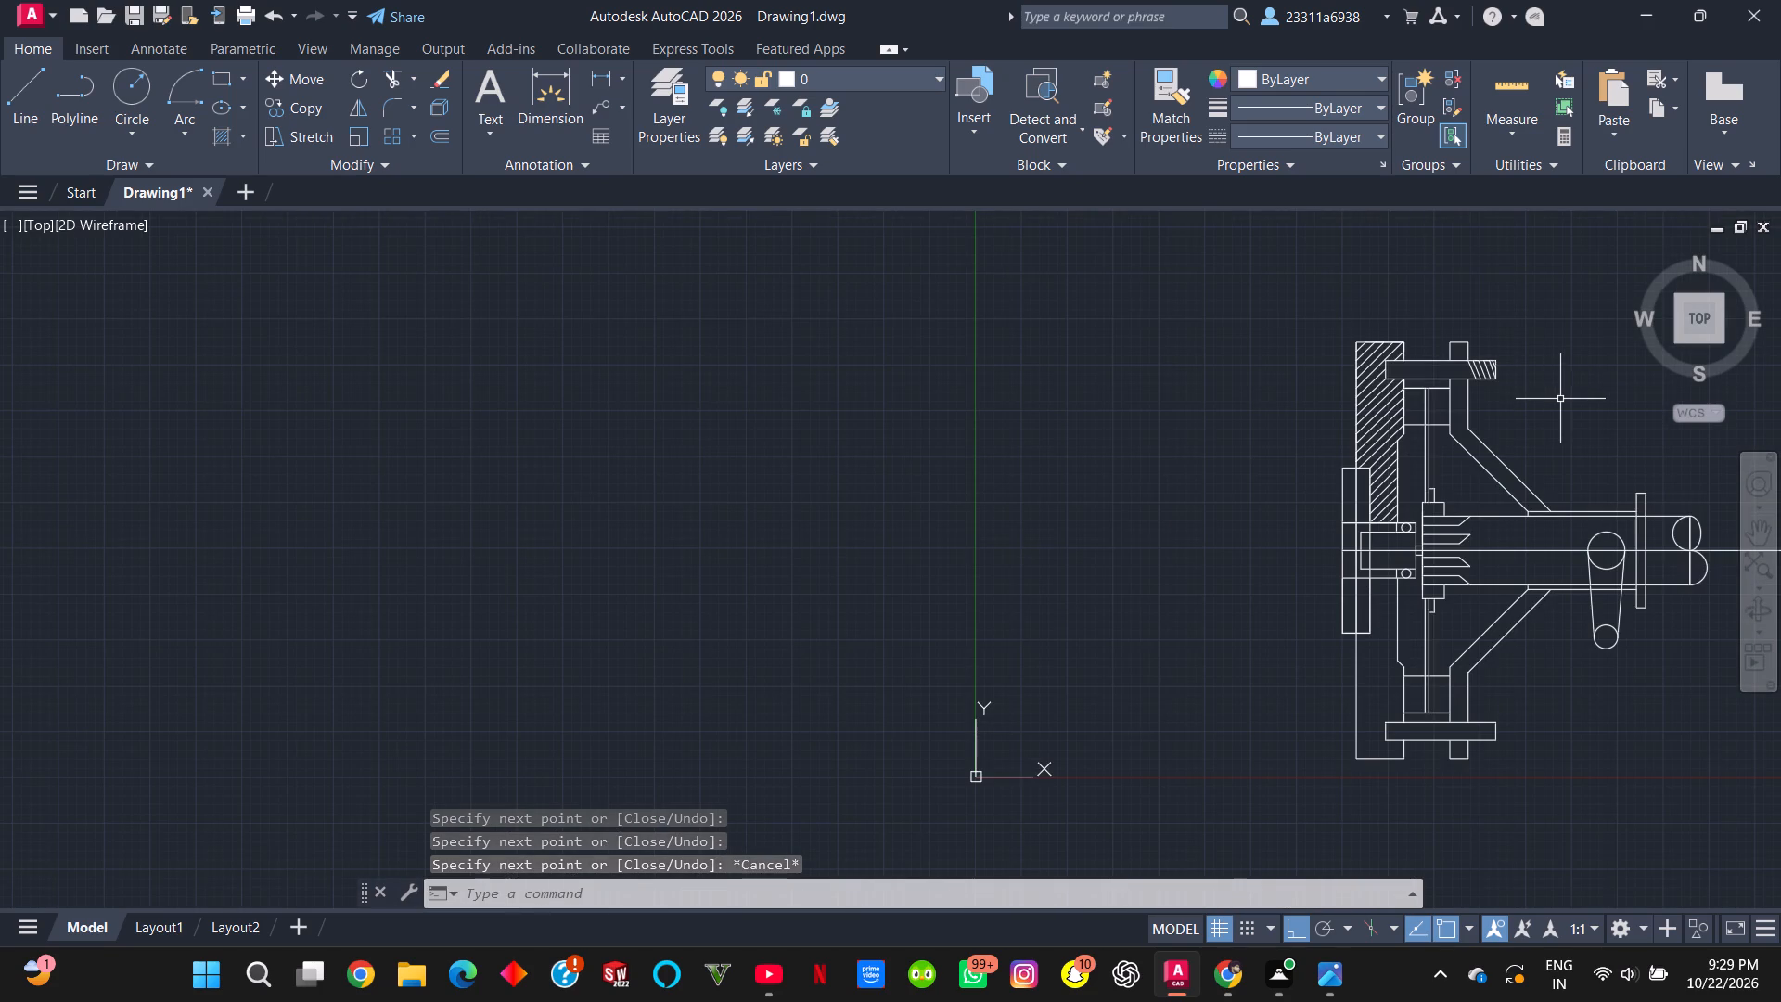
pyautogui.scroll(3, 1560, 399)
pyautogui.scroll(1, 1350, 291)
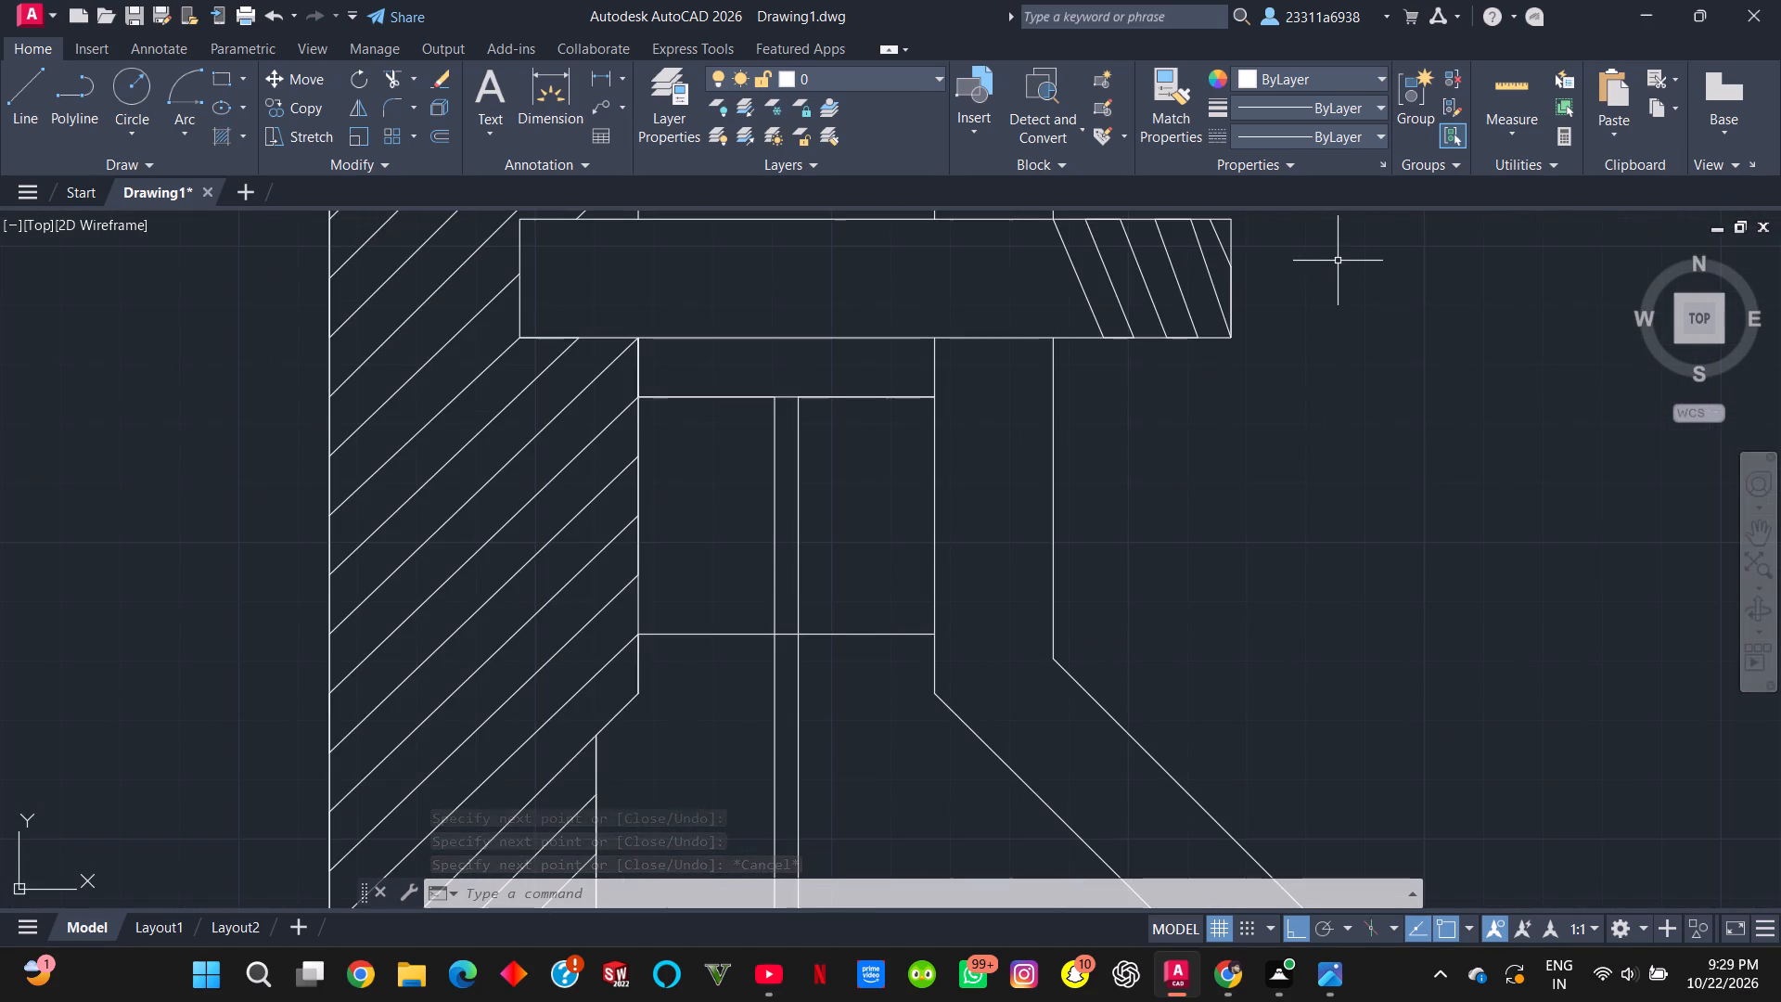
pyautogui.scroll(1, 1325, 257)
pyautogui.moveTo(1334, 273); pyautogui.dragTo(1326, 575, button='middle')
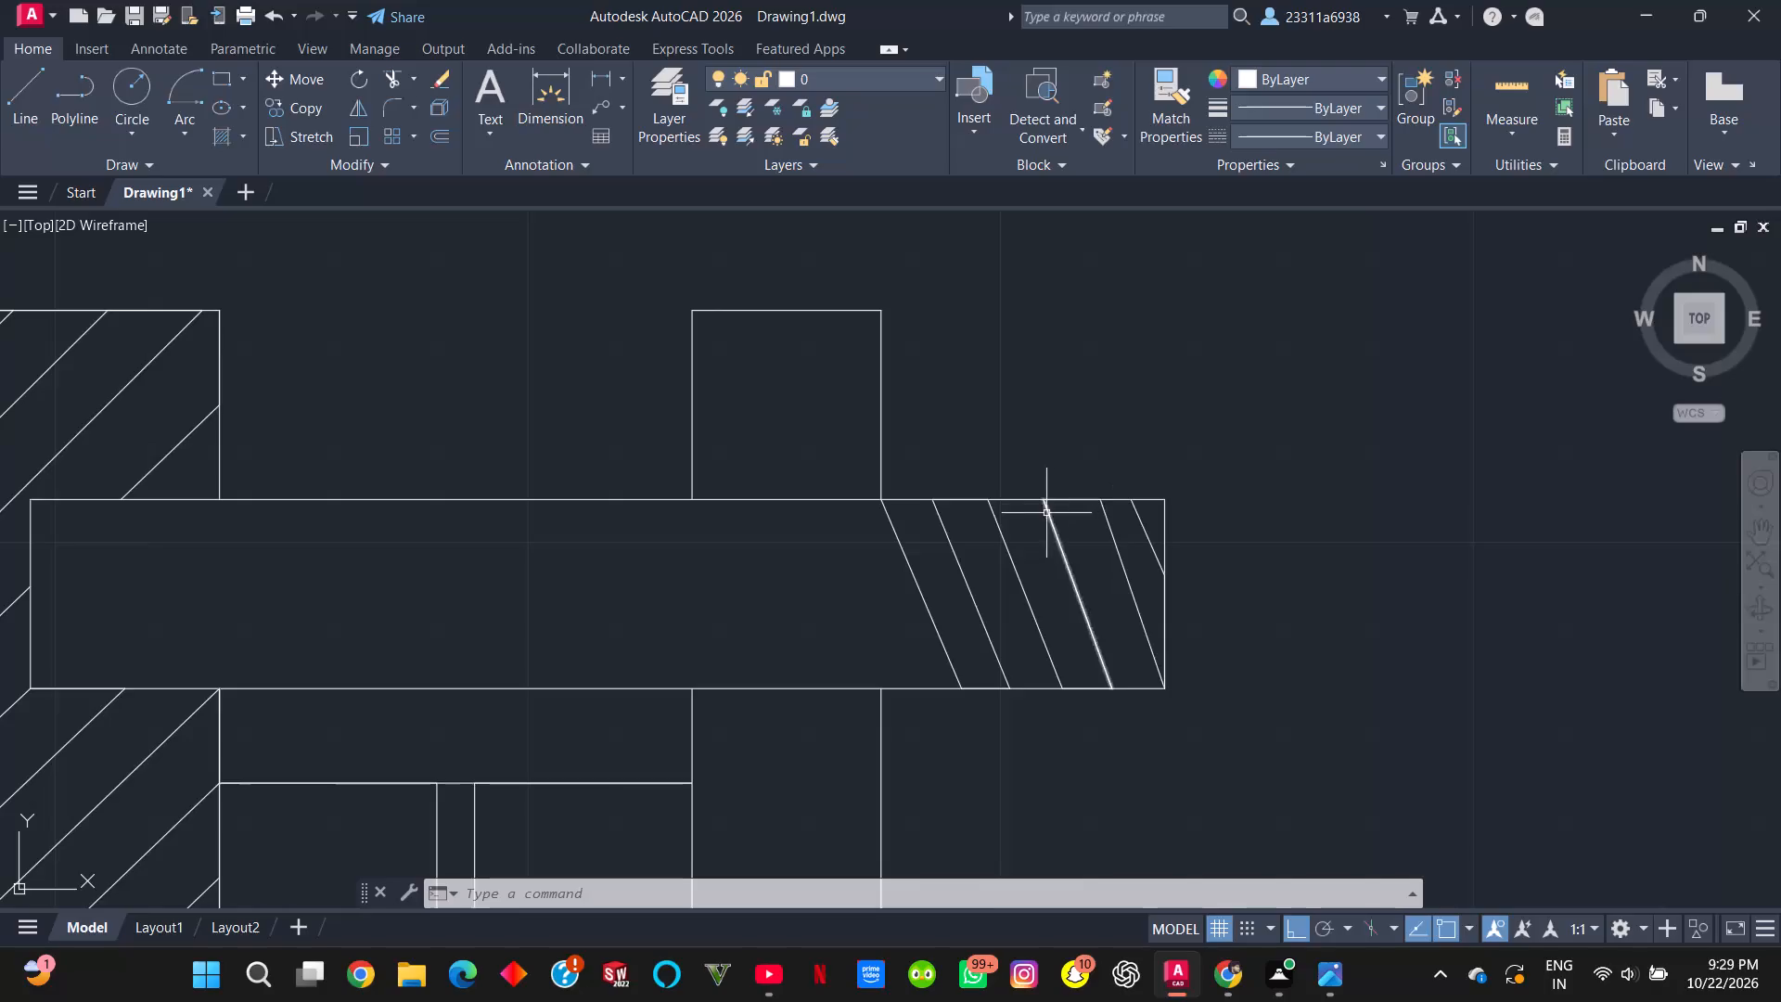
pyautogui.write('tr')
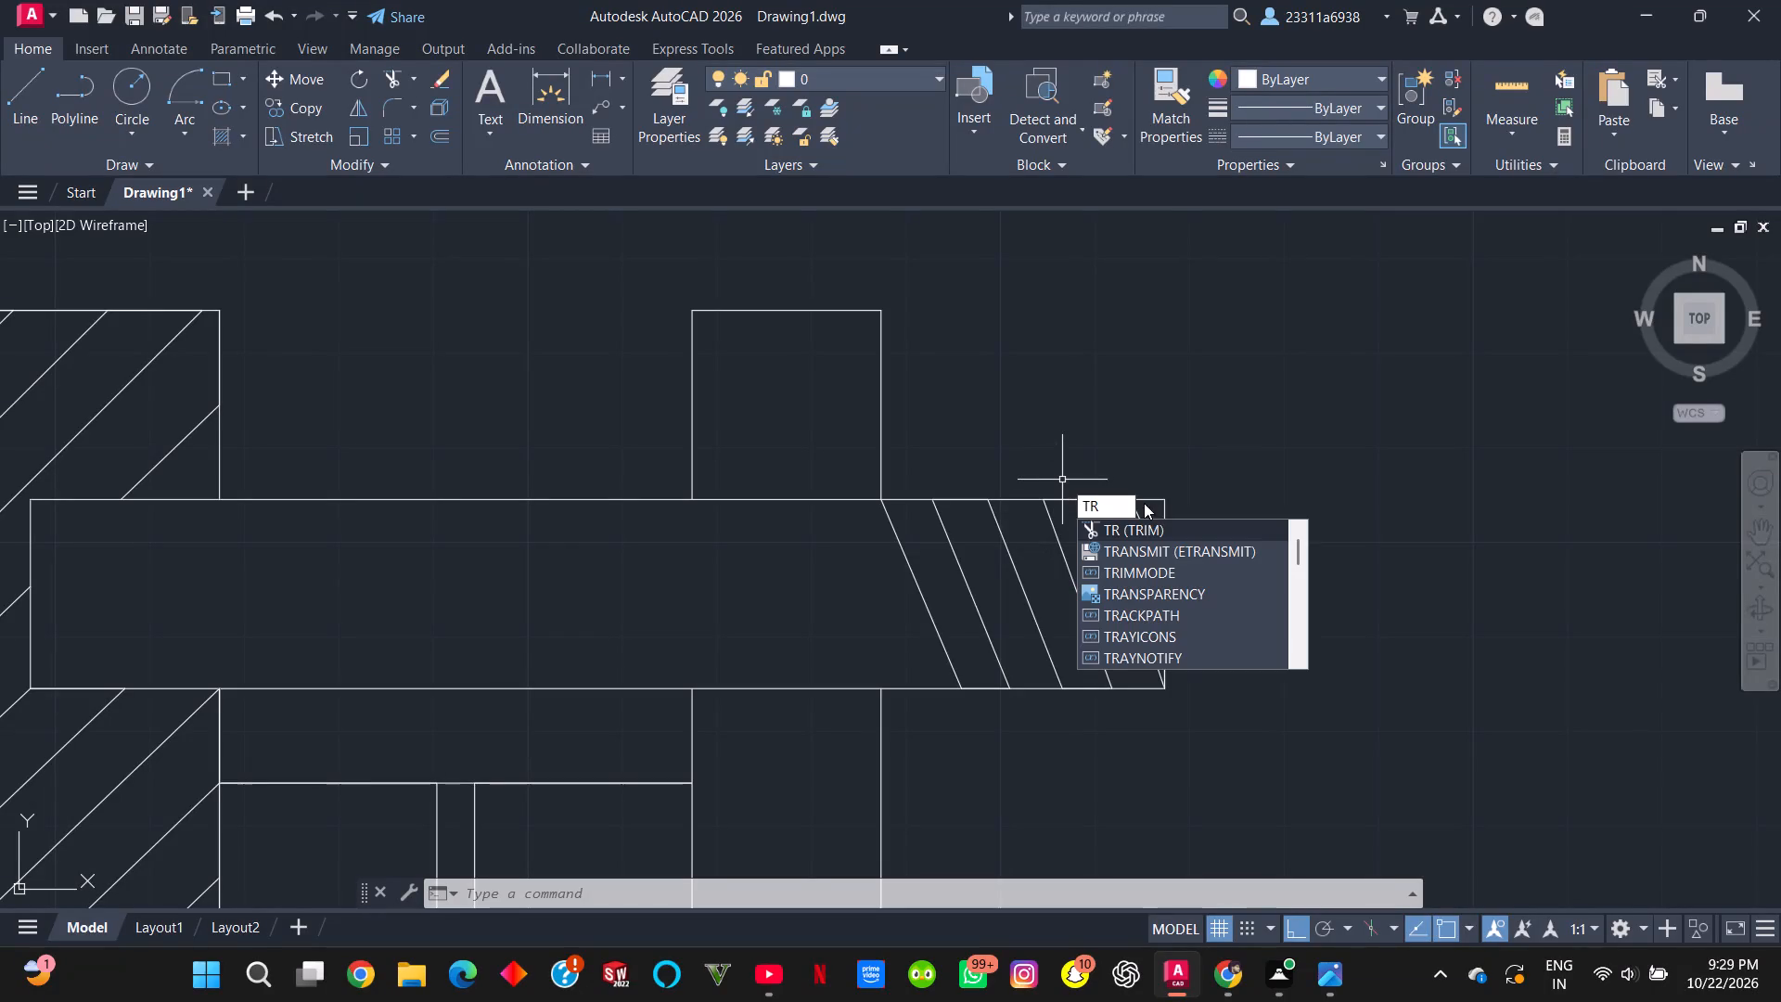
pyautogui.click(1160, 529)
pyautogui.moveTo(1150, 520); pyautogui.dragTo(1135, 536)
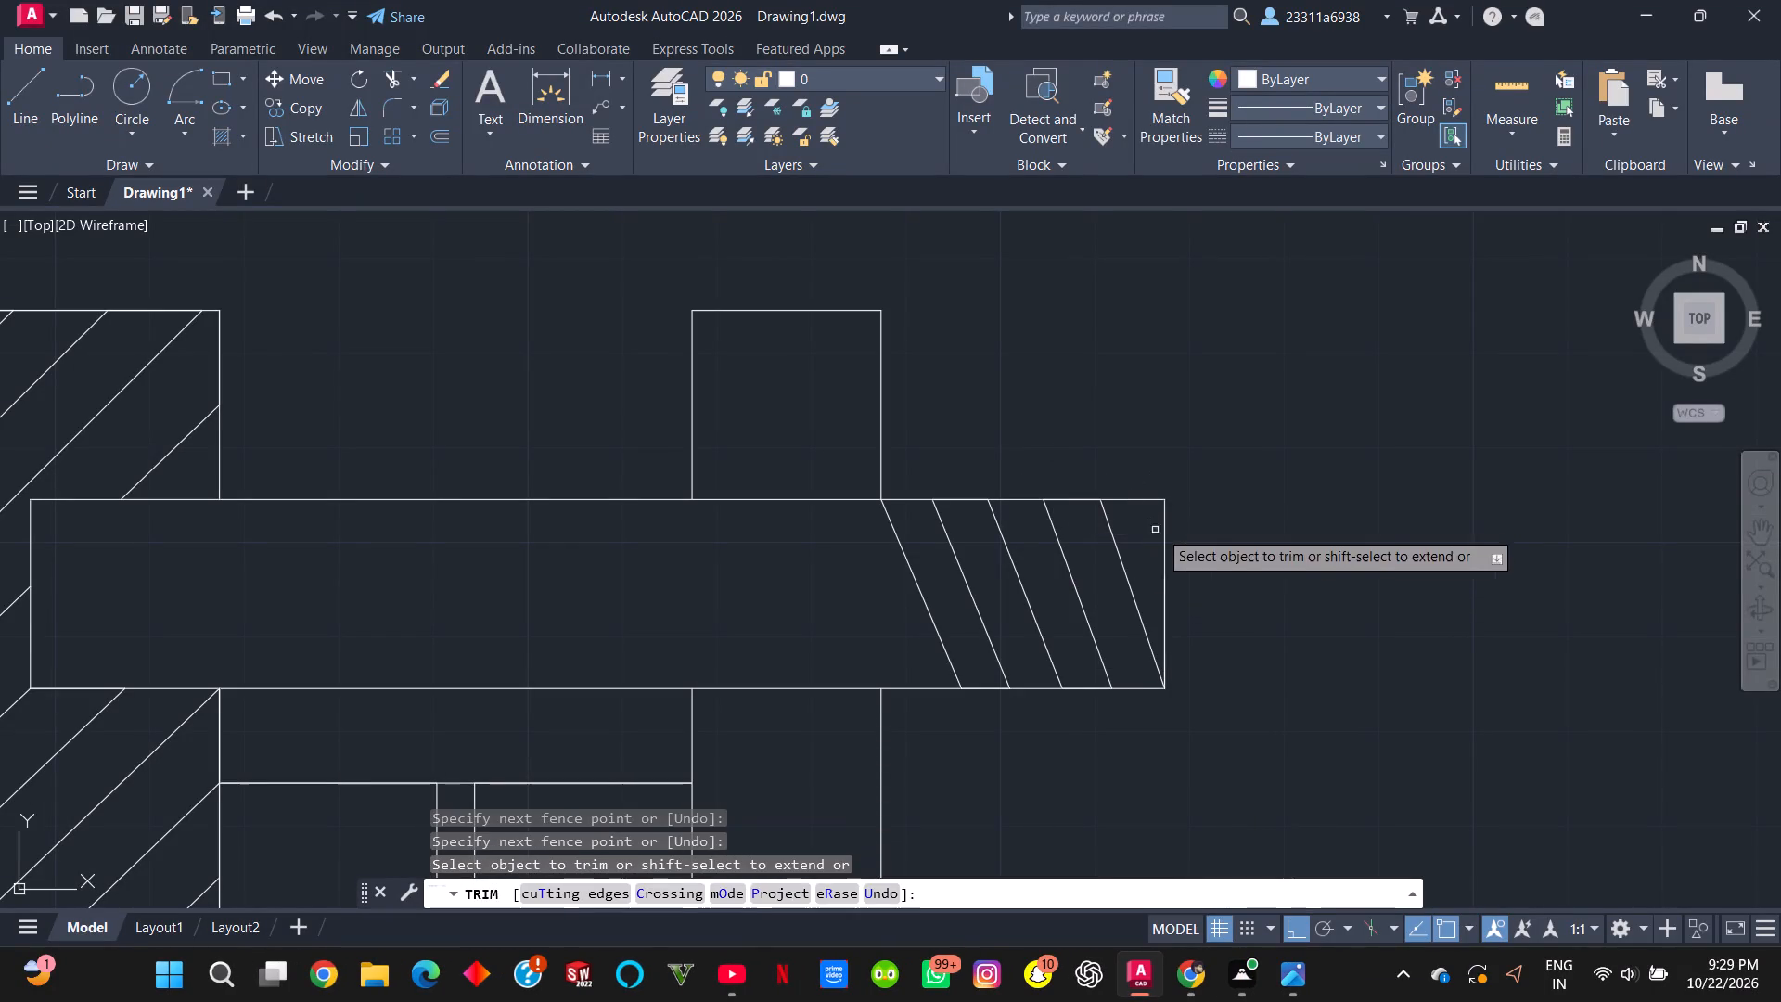
# Draw a segment about 0.22 long along the bar's top edge from the last hatch line, then a short slanted line to the right edge.
pyautogui.click(19, 110)
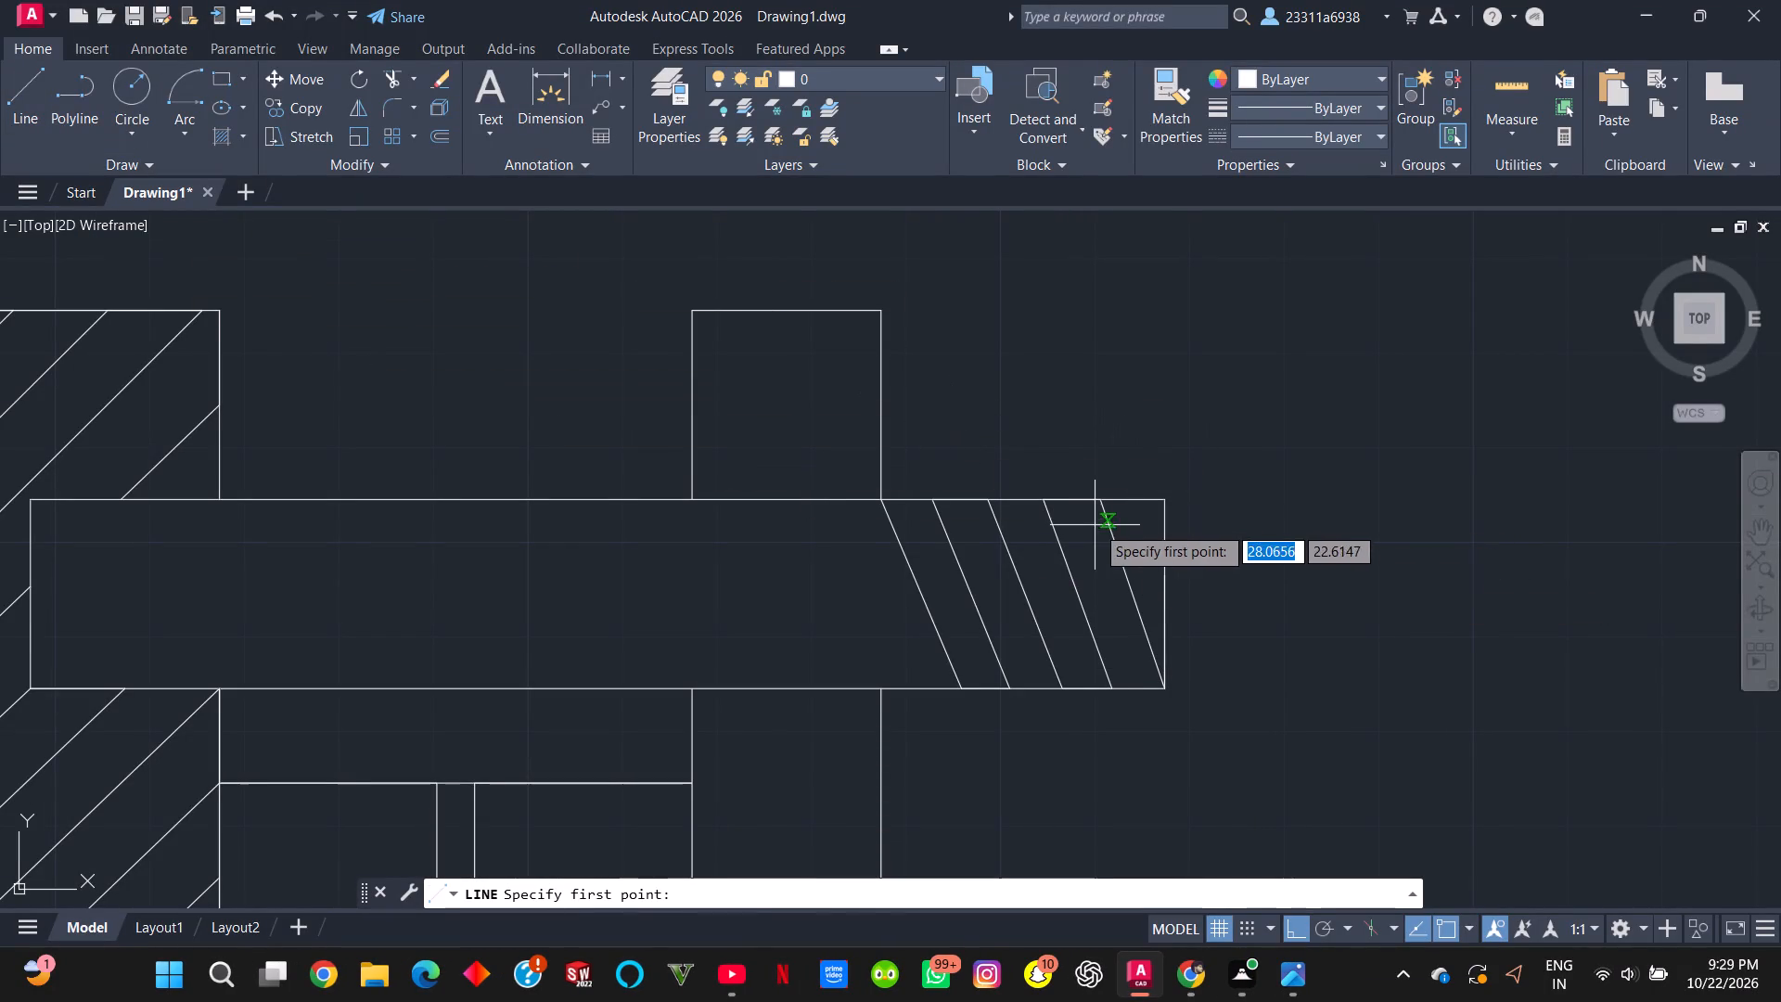
pyautogui.click(1103, 503)
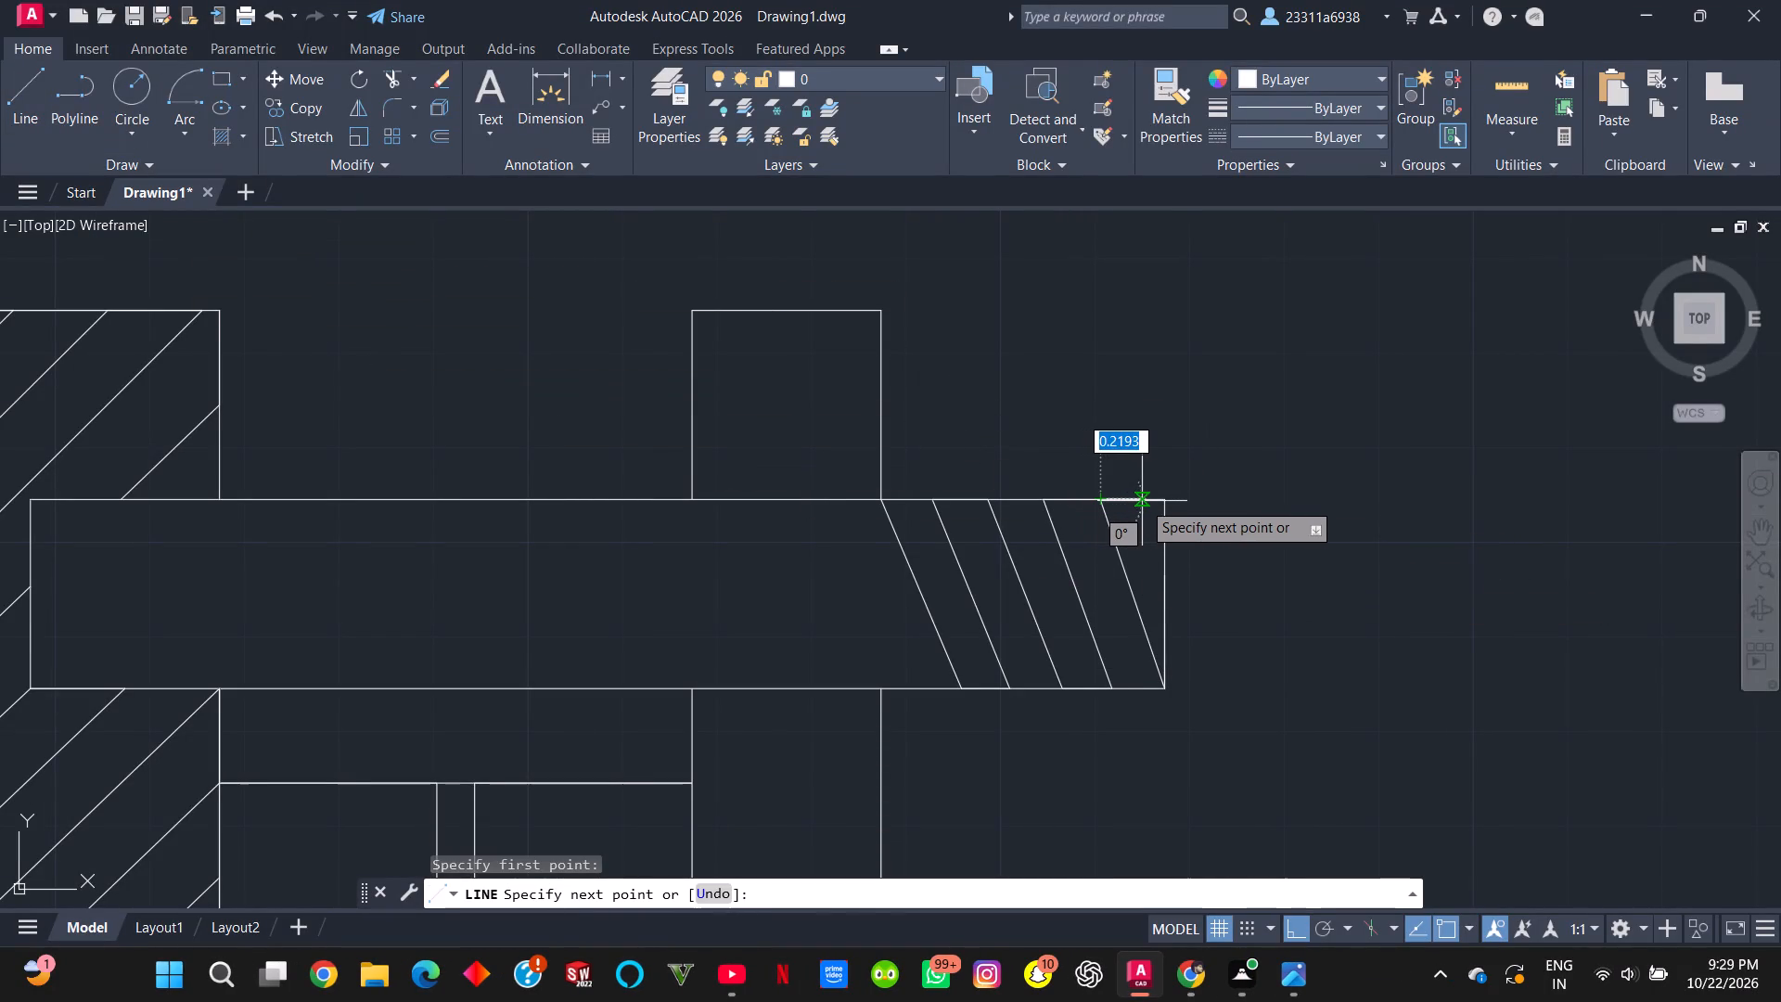
pyautogui.click(1142, 501)
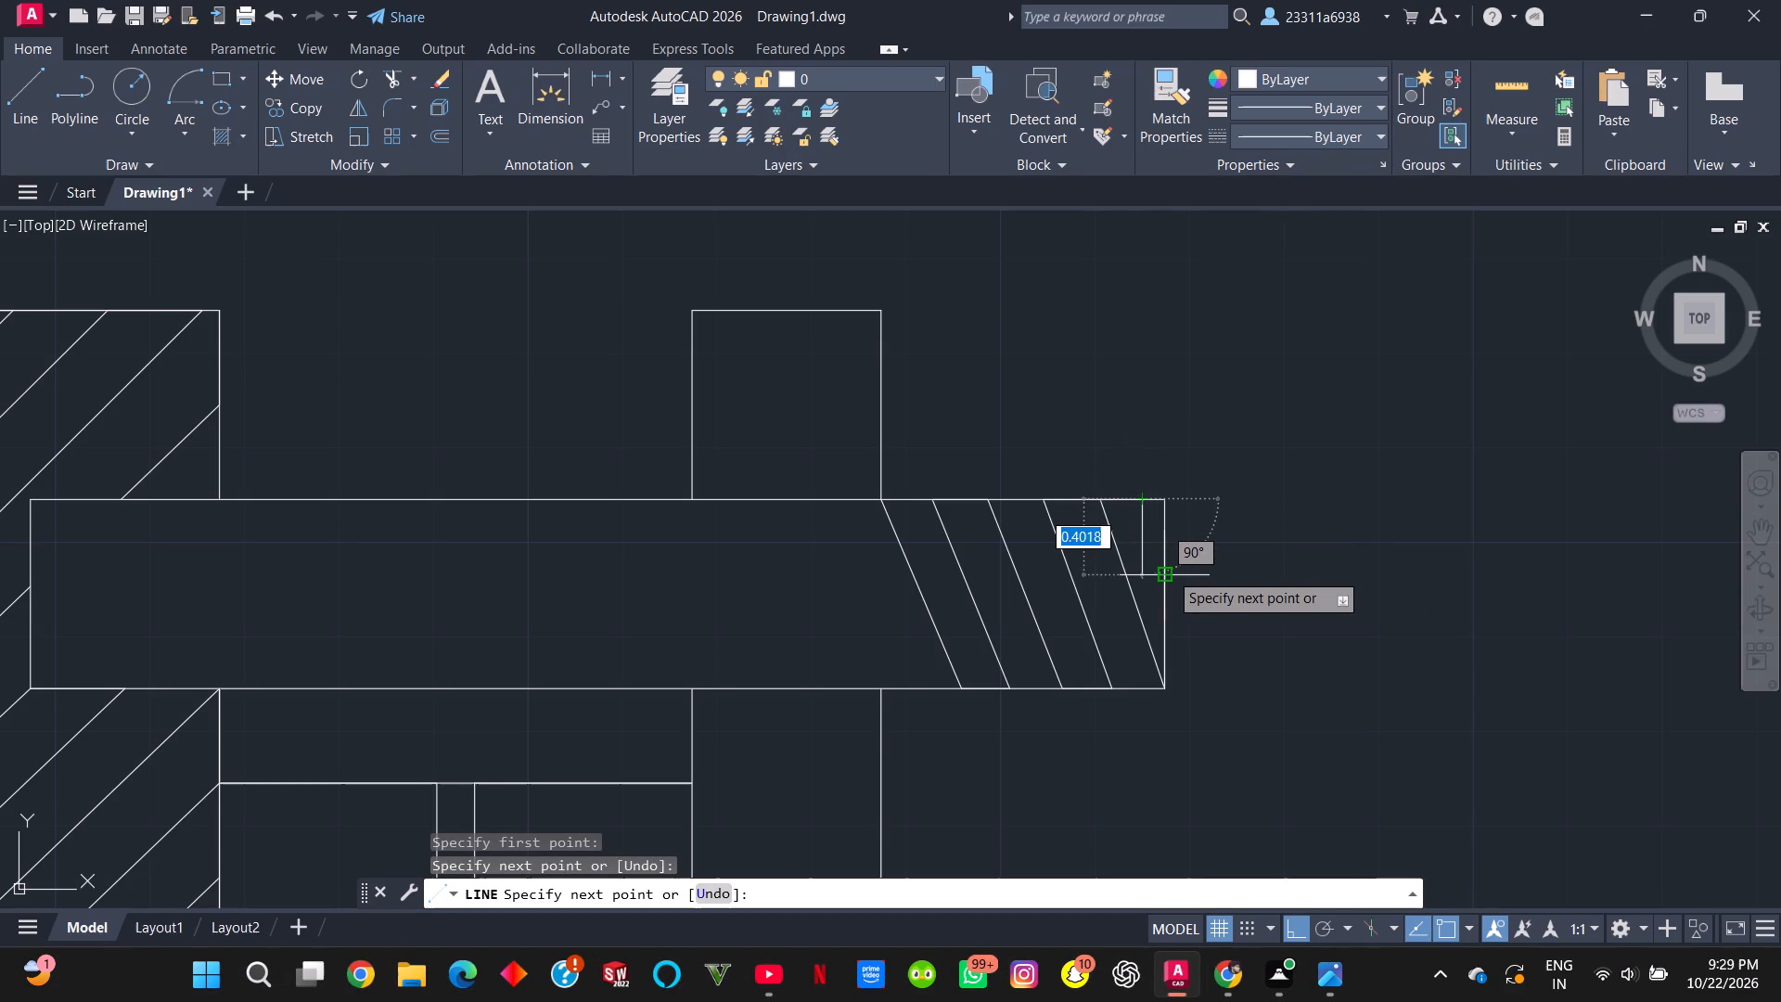
pyautogui.click(1169, 572)
pyautogui.press('Escape')
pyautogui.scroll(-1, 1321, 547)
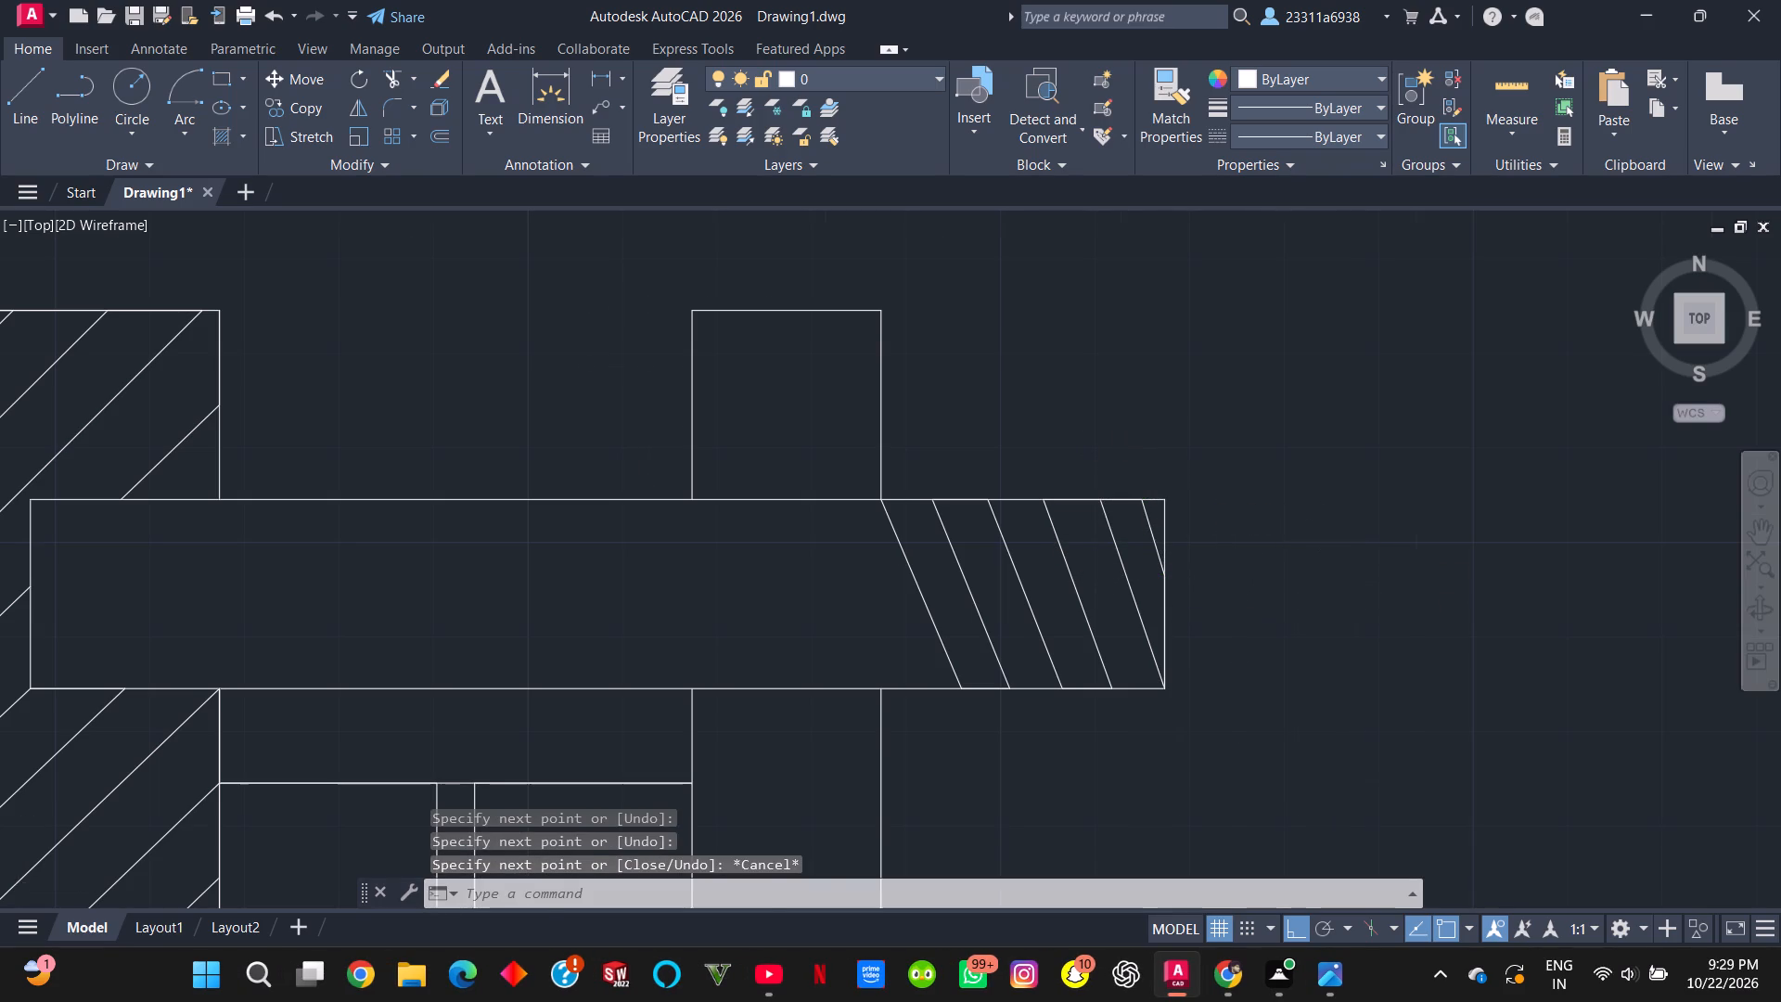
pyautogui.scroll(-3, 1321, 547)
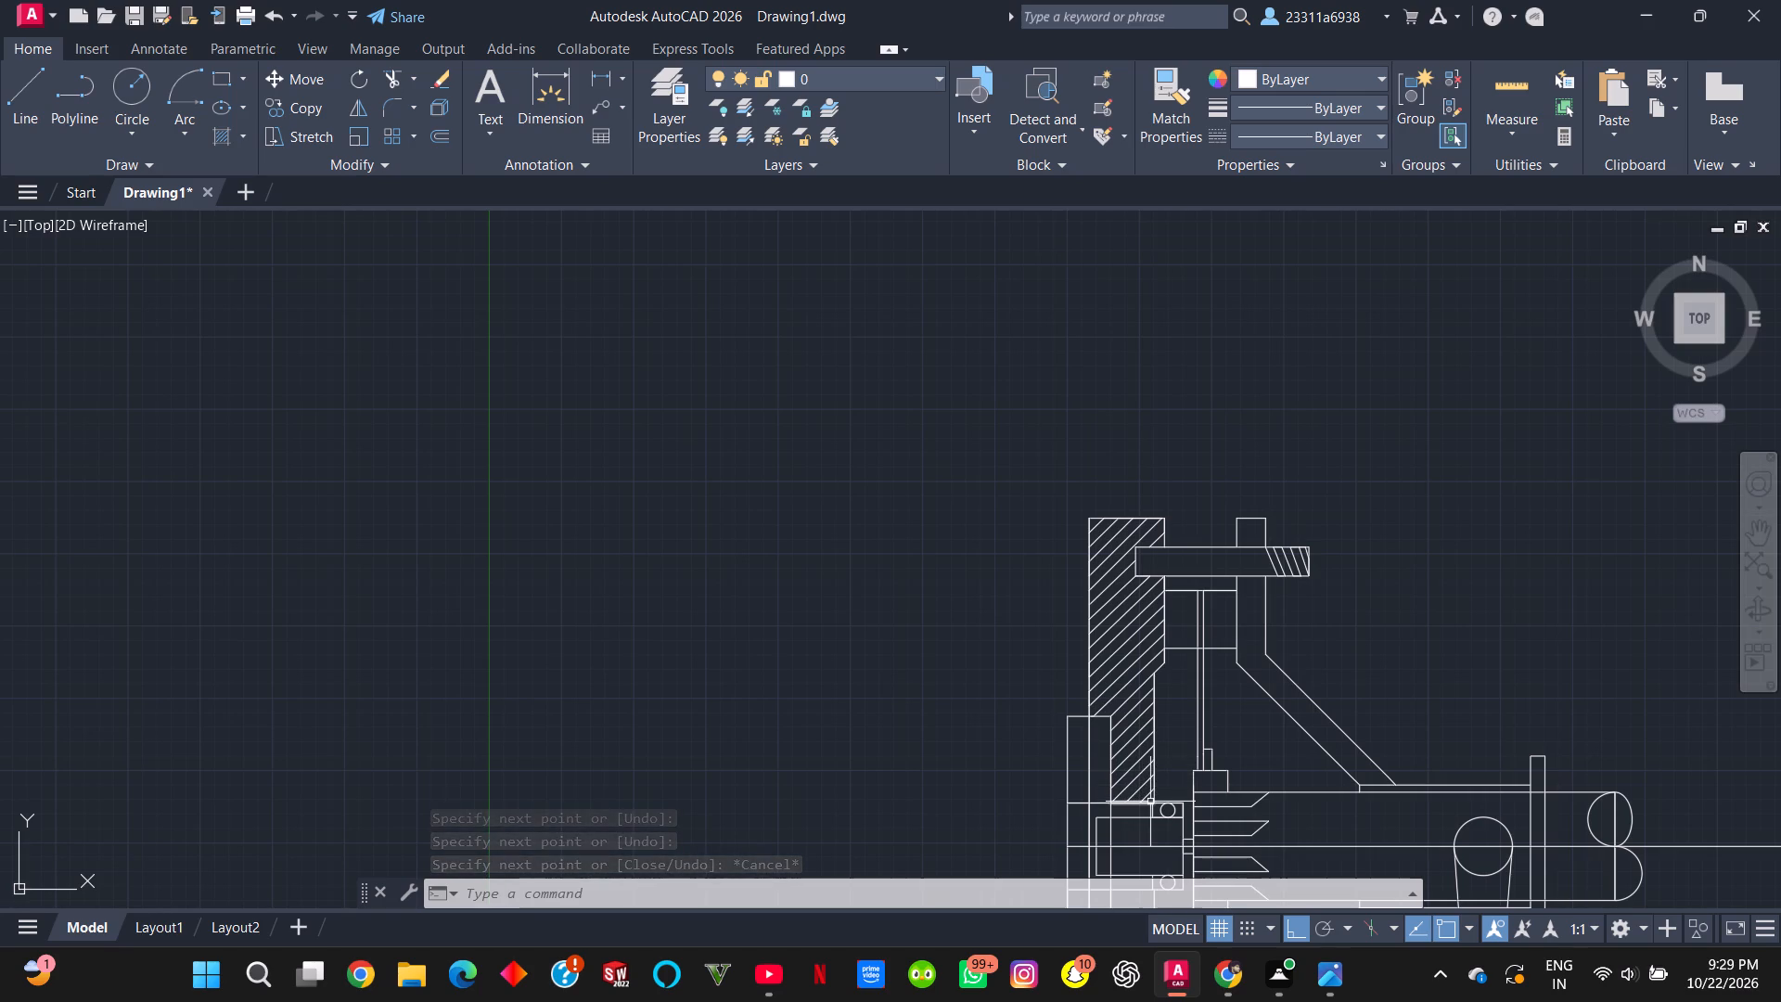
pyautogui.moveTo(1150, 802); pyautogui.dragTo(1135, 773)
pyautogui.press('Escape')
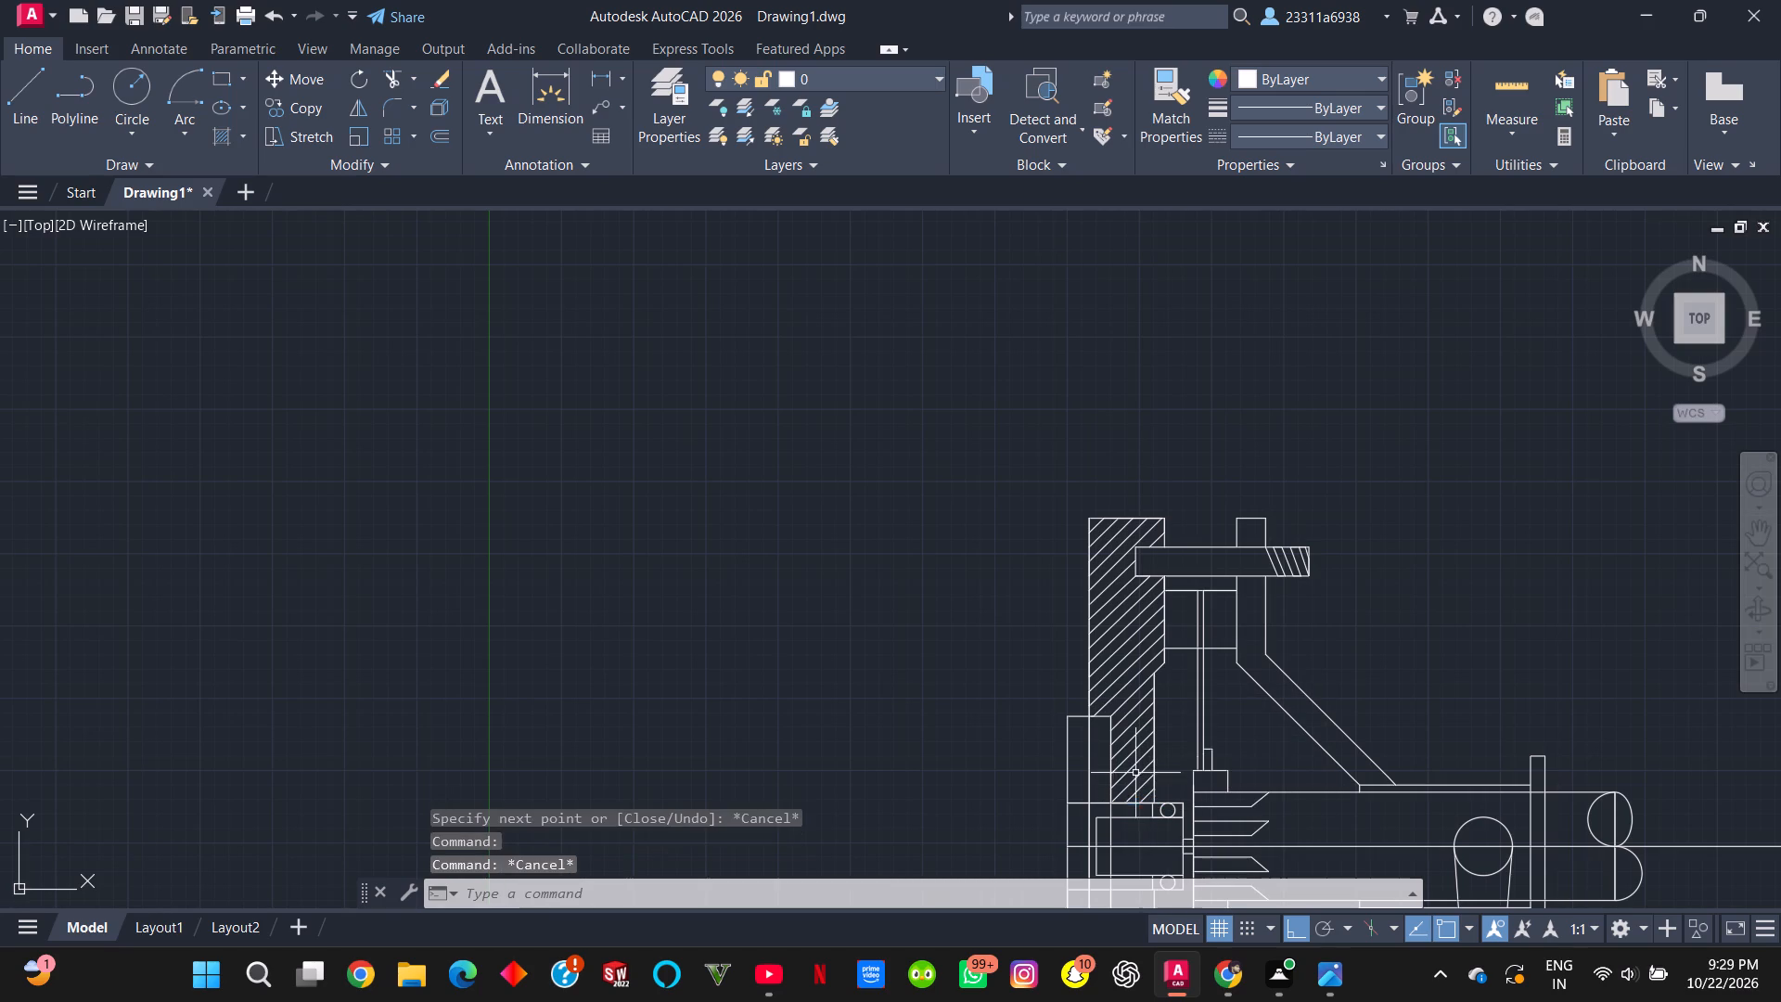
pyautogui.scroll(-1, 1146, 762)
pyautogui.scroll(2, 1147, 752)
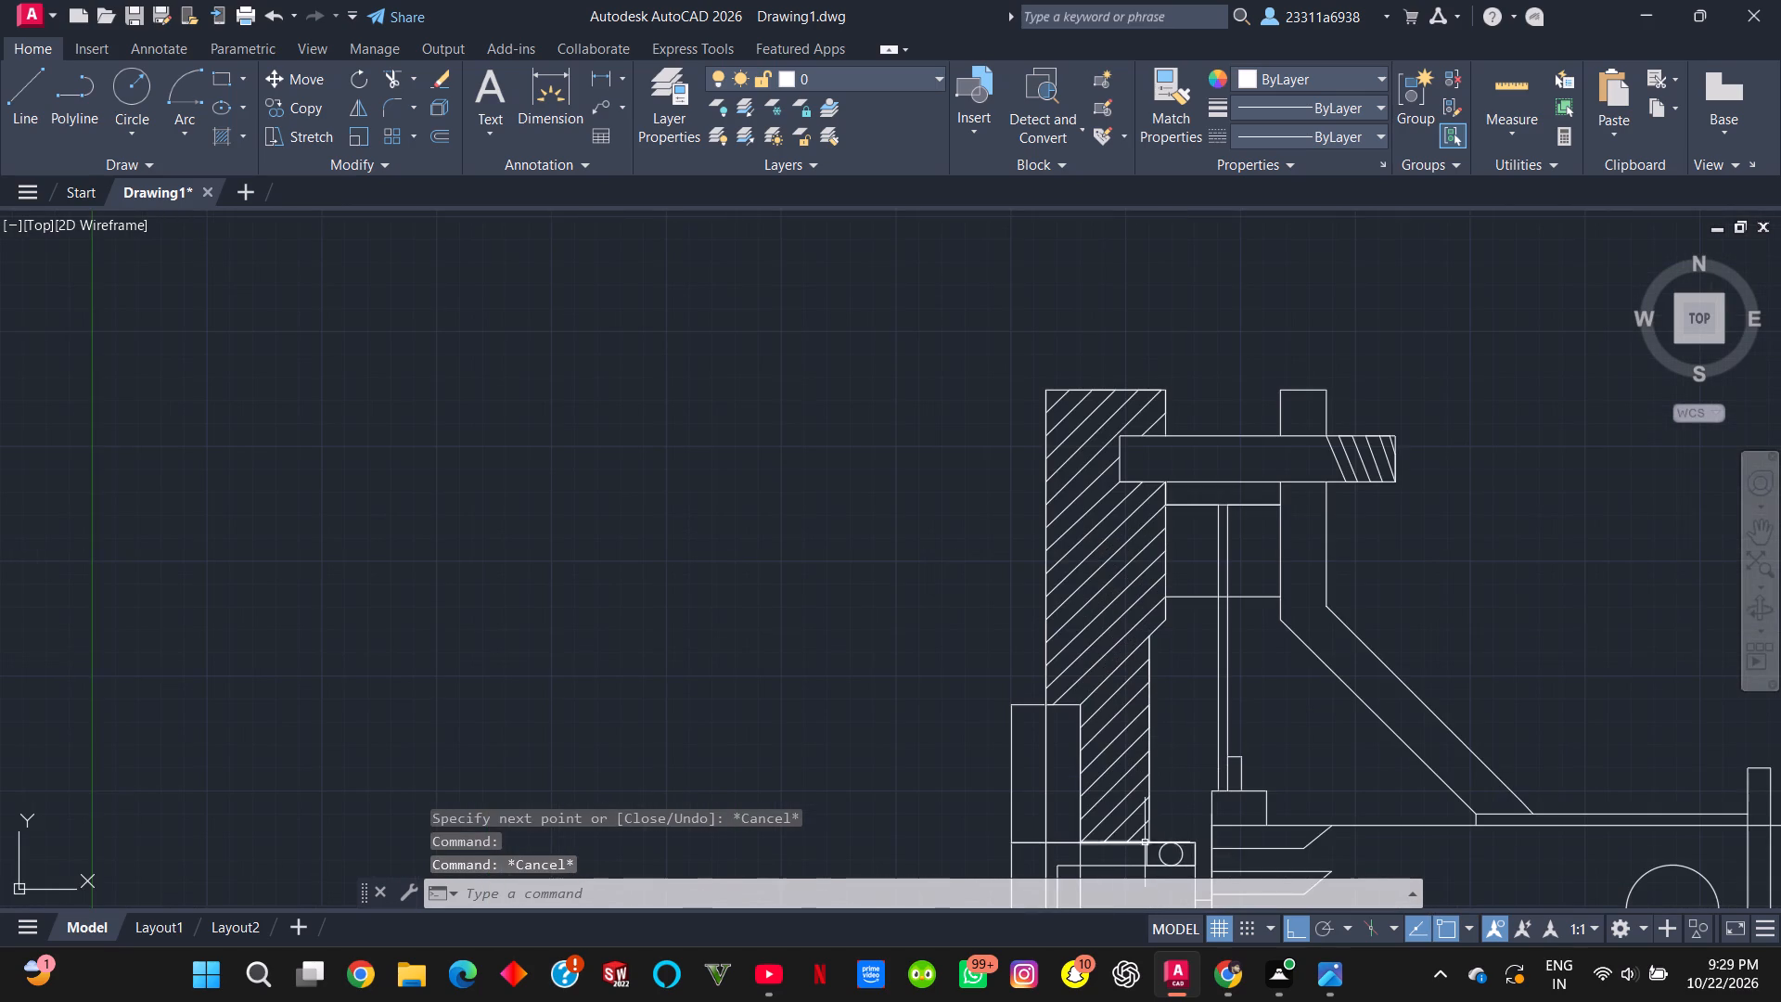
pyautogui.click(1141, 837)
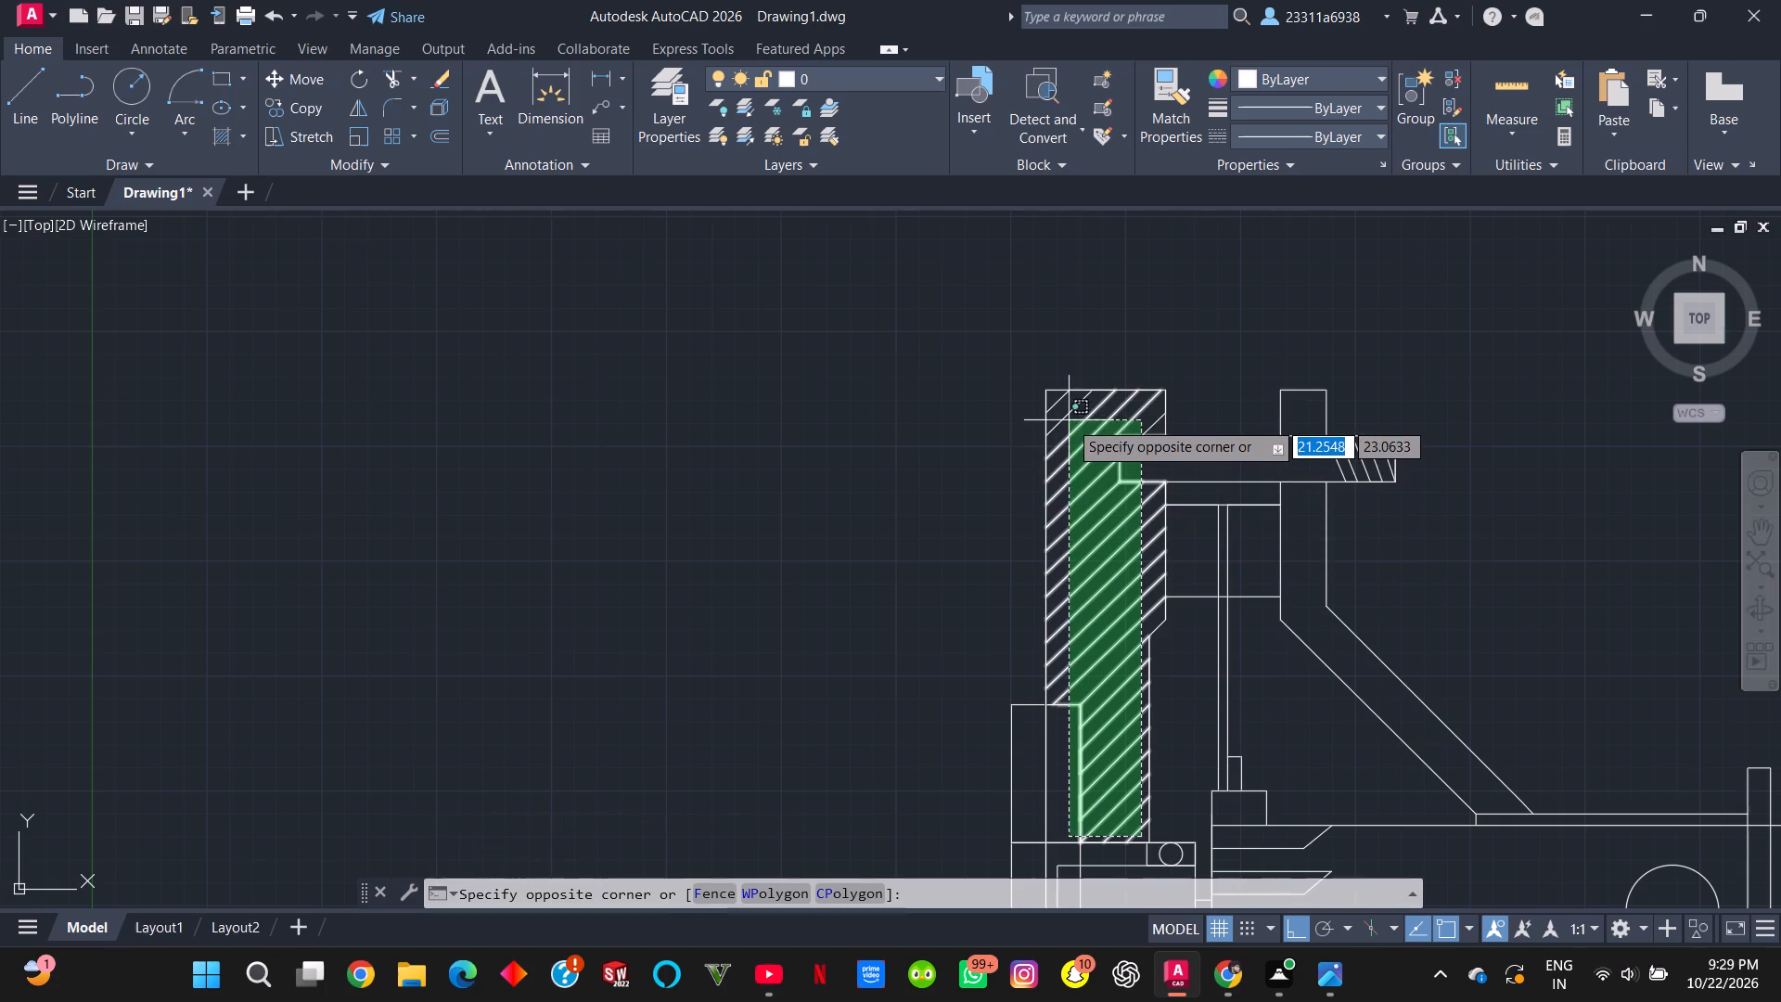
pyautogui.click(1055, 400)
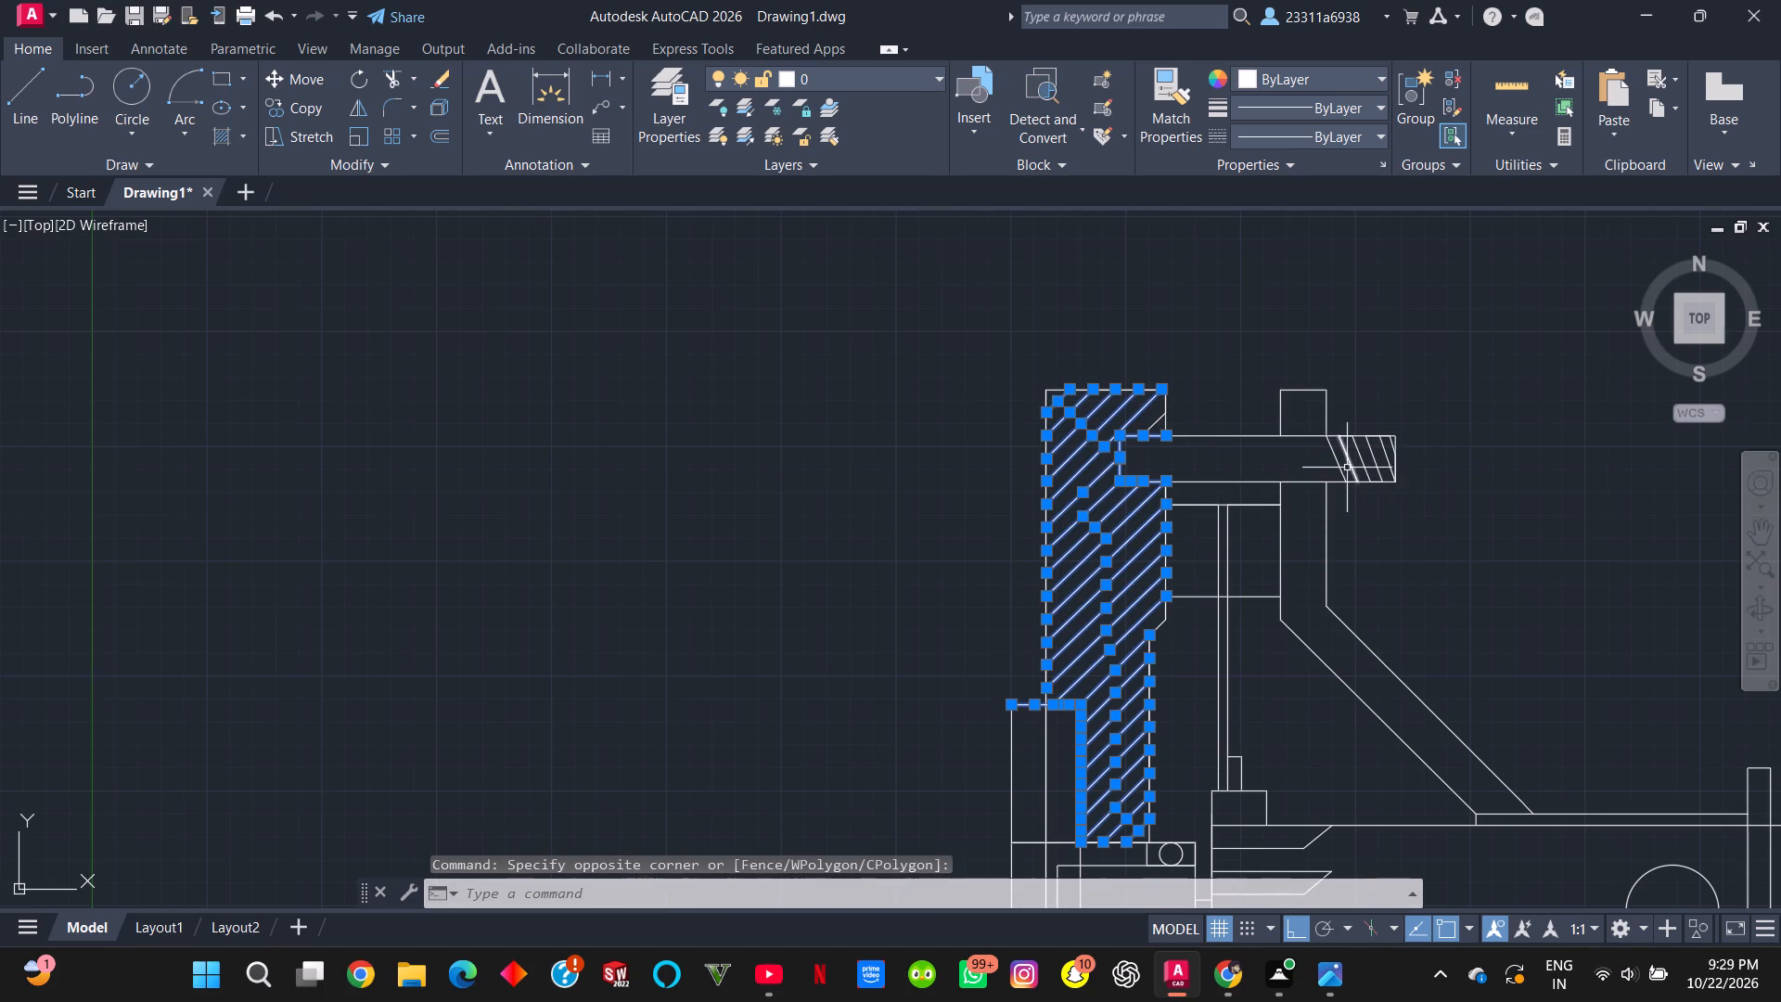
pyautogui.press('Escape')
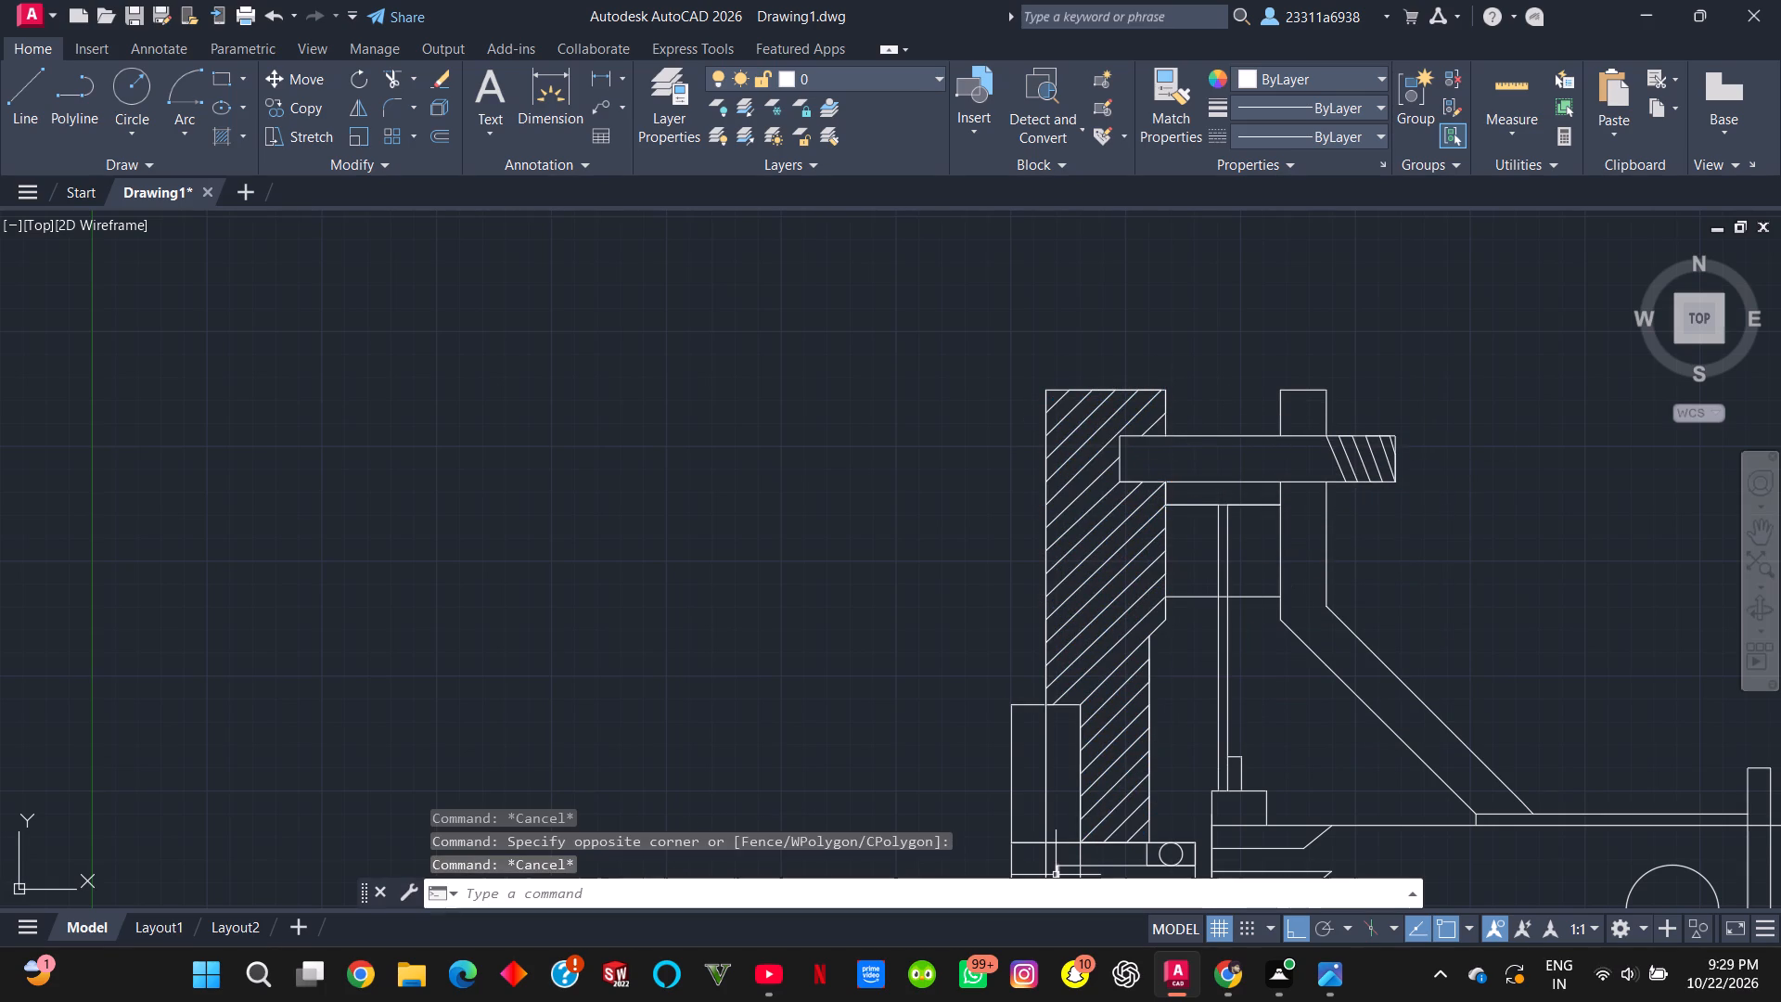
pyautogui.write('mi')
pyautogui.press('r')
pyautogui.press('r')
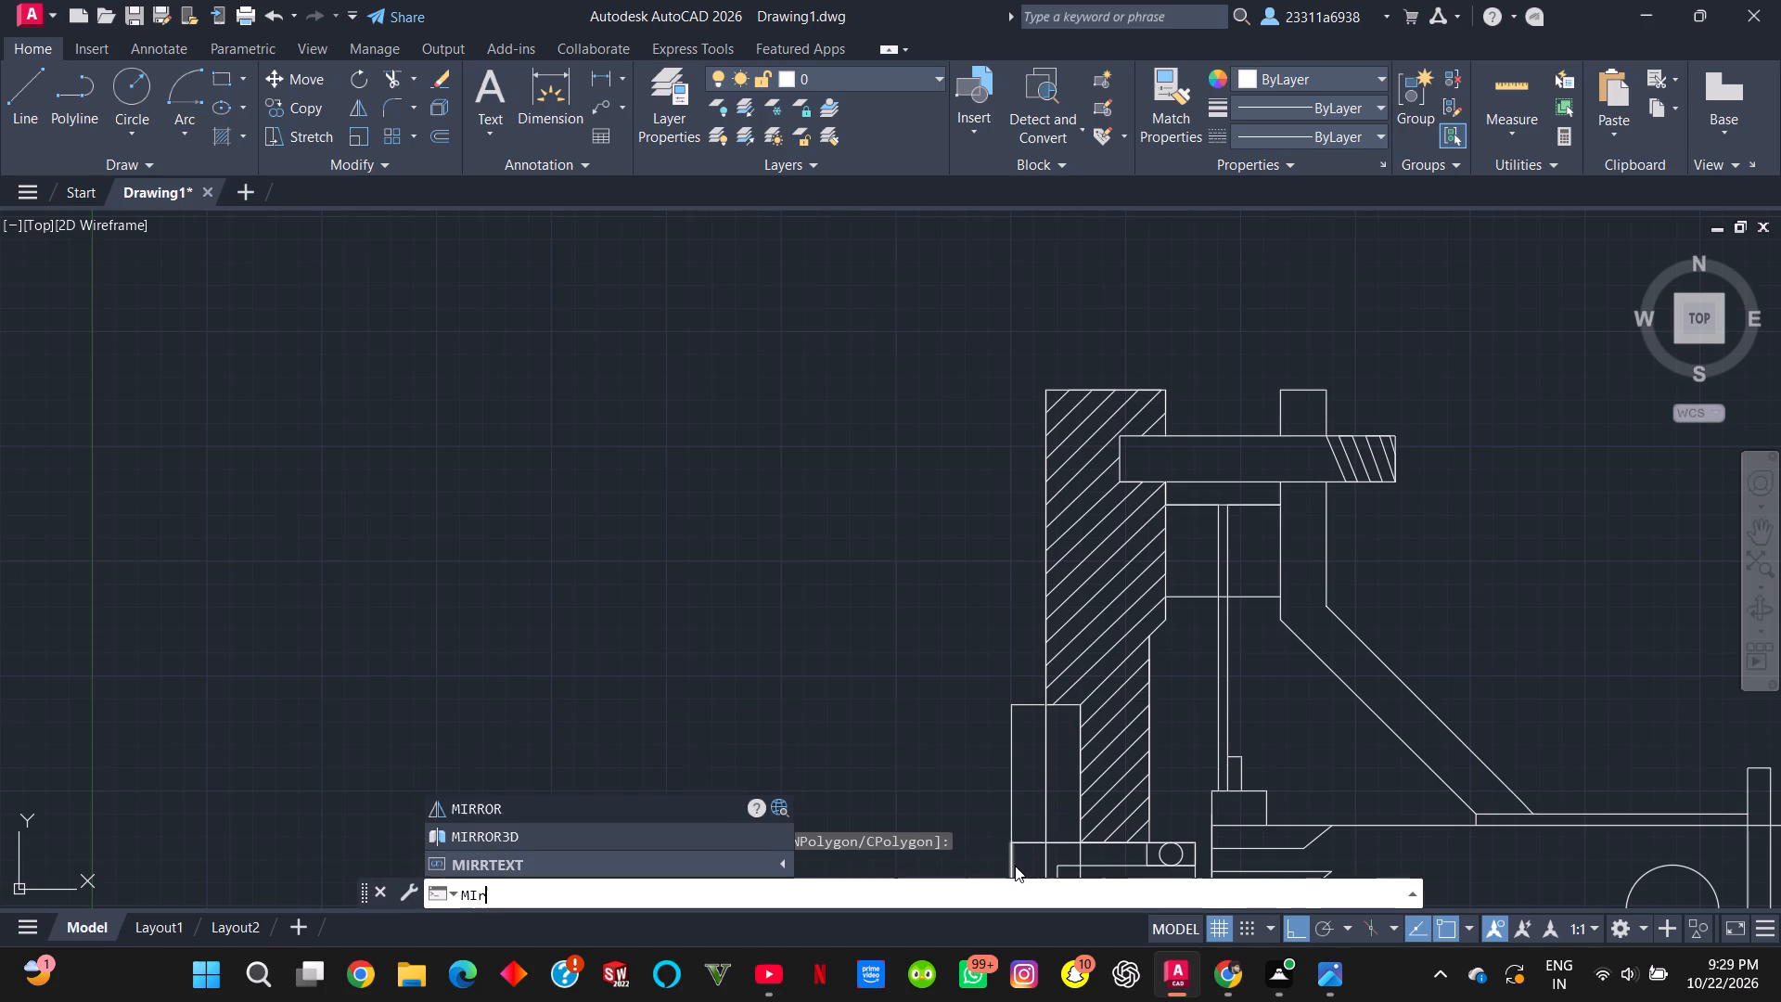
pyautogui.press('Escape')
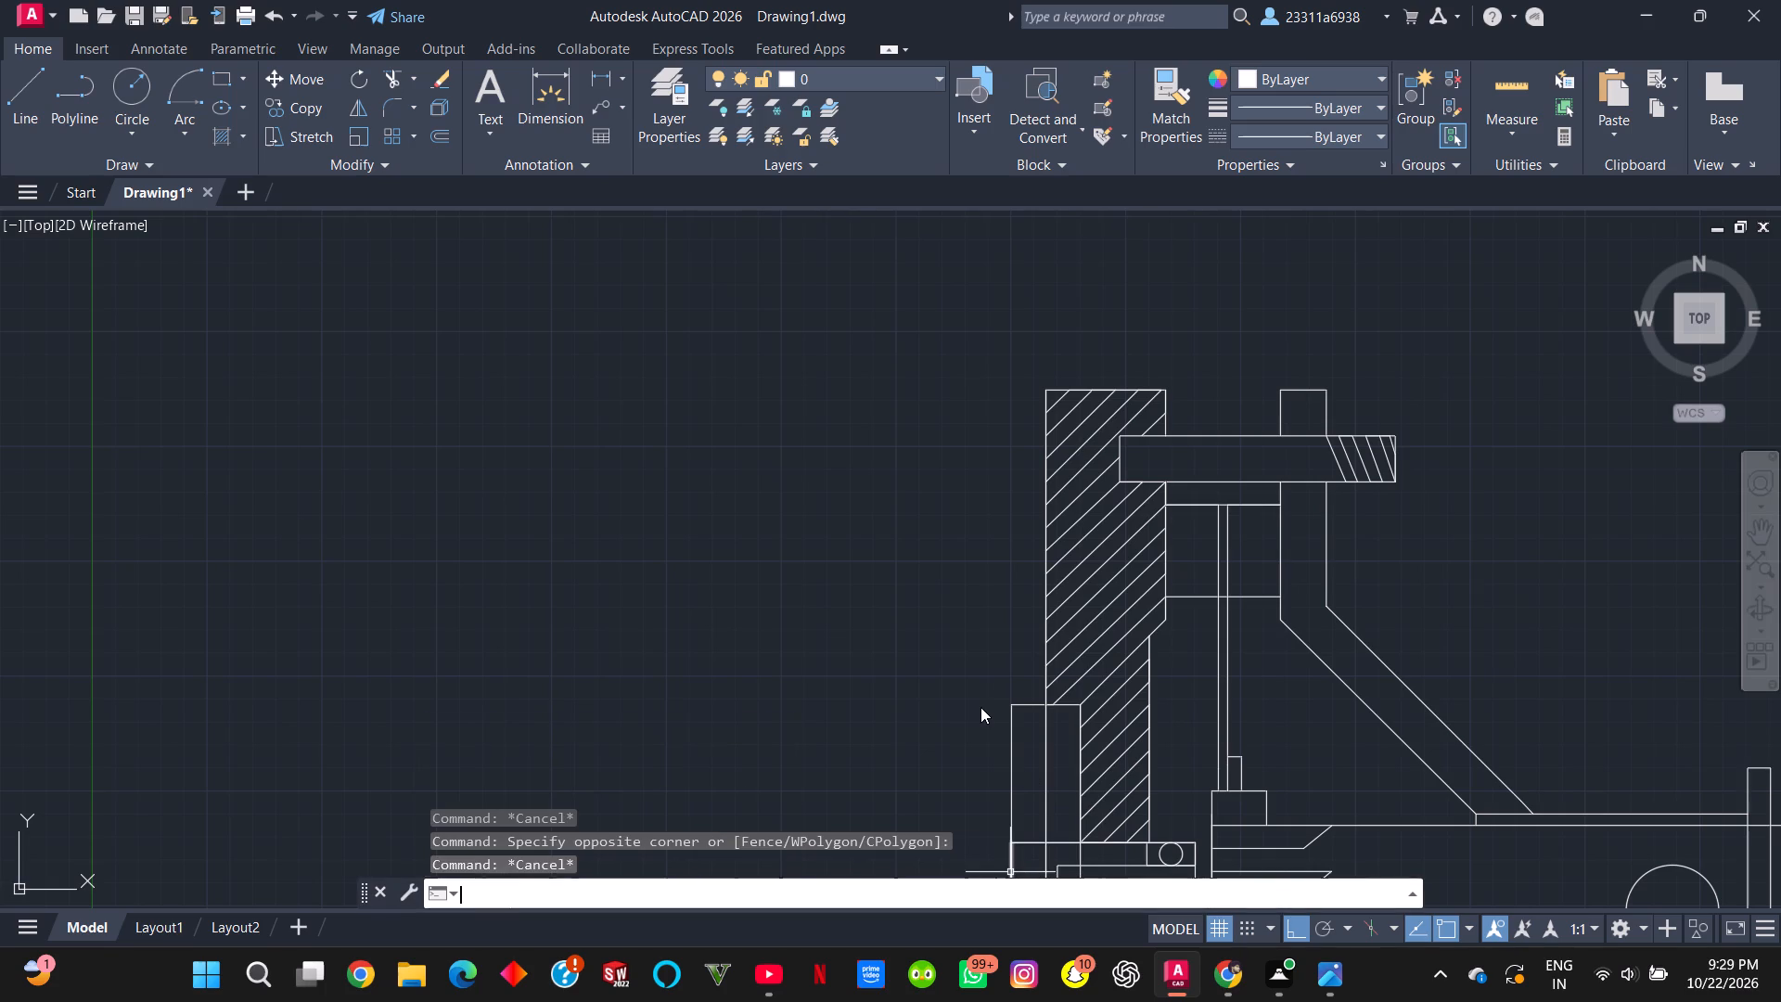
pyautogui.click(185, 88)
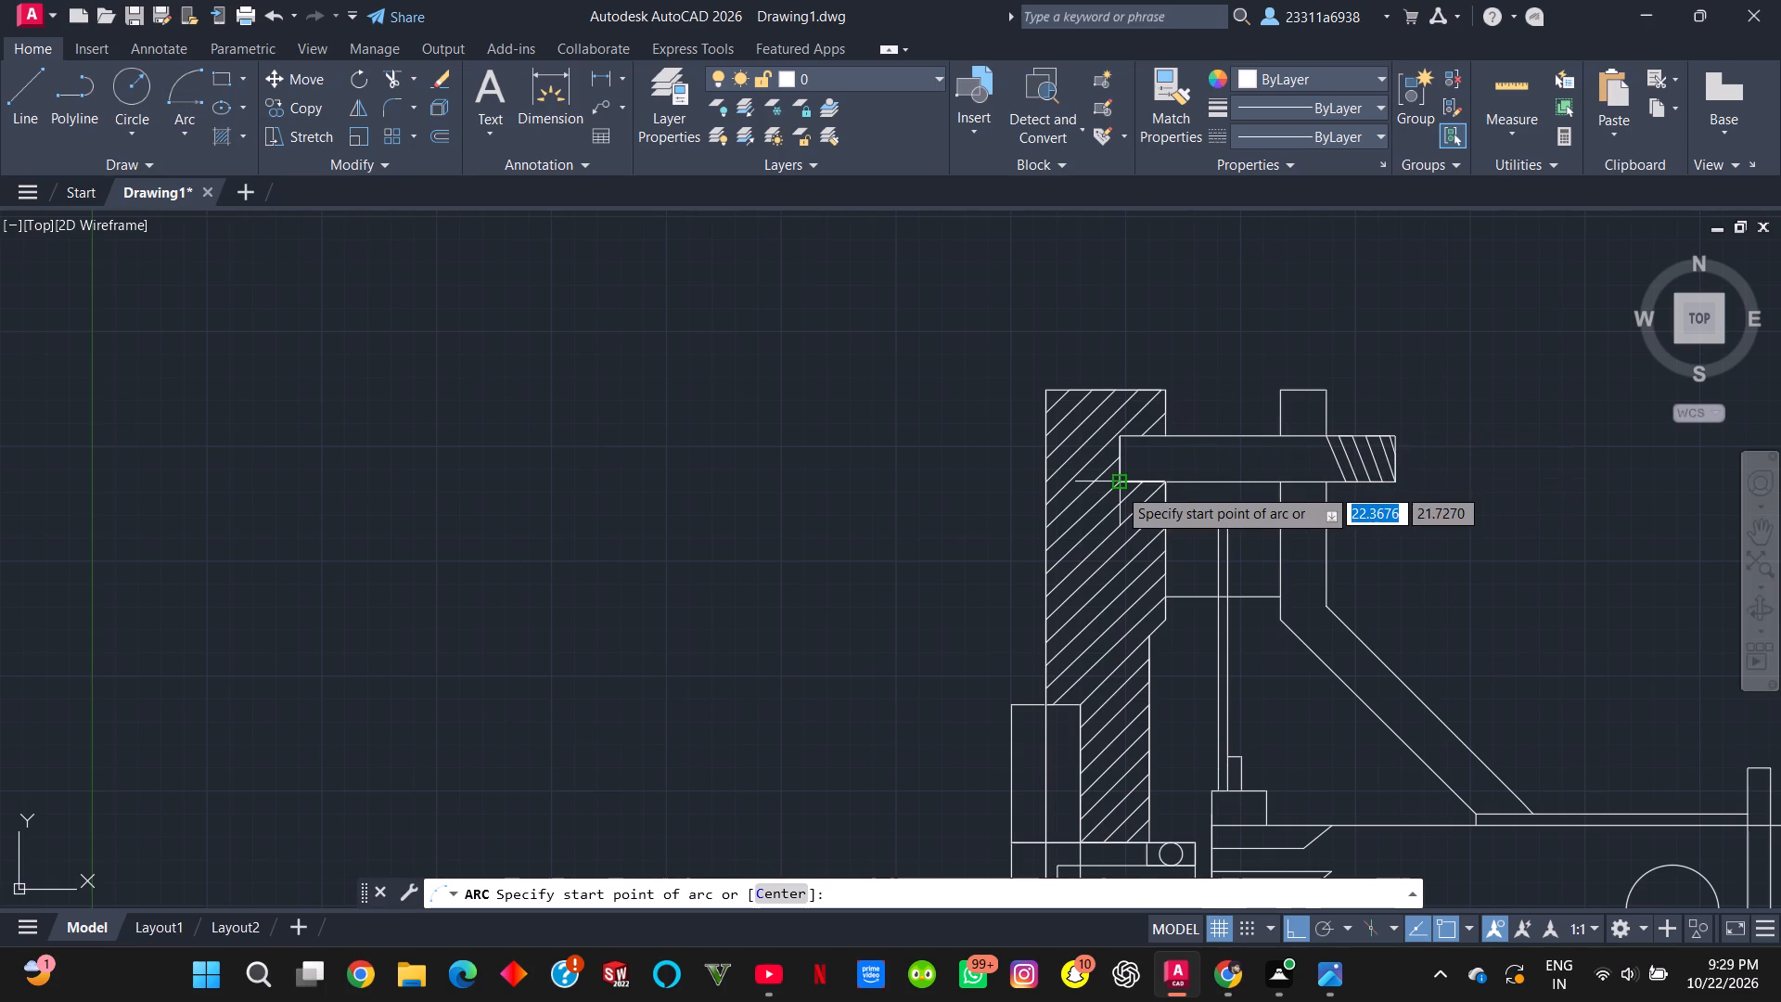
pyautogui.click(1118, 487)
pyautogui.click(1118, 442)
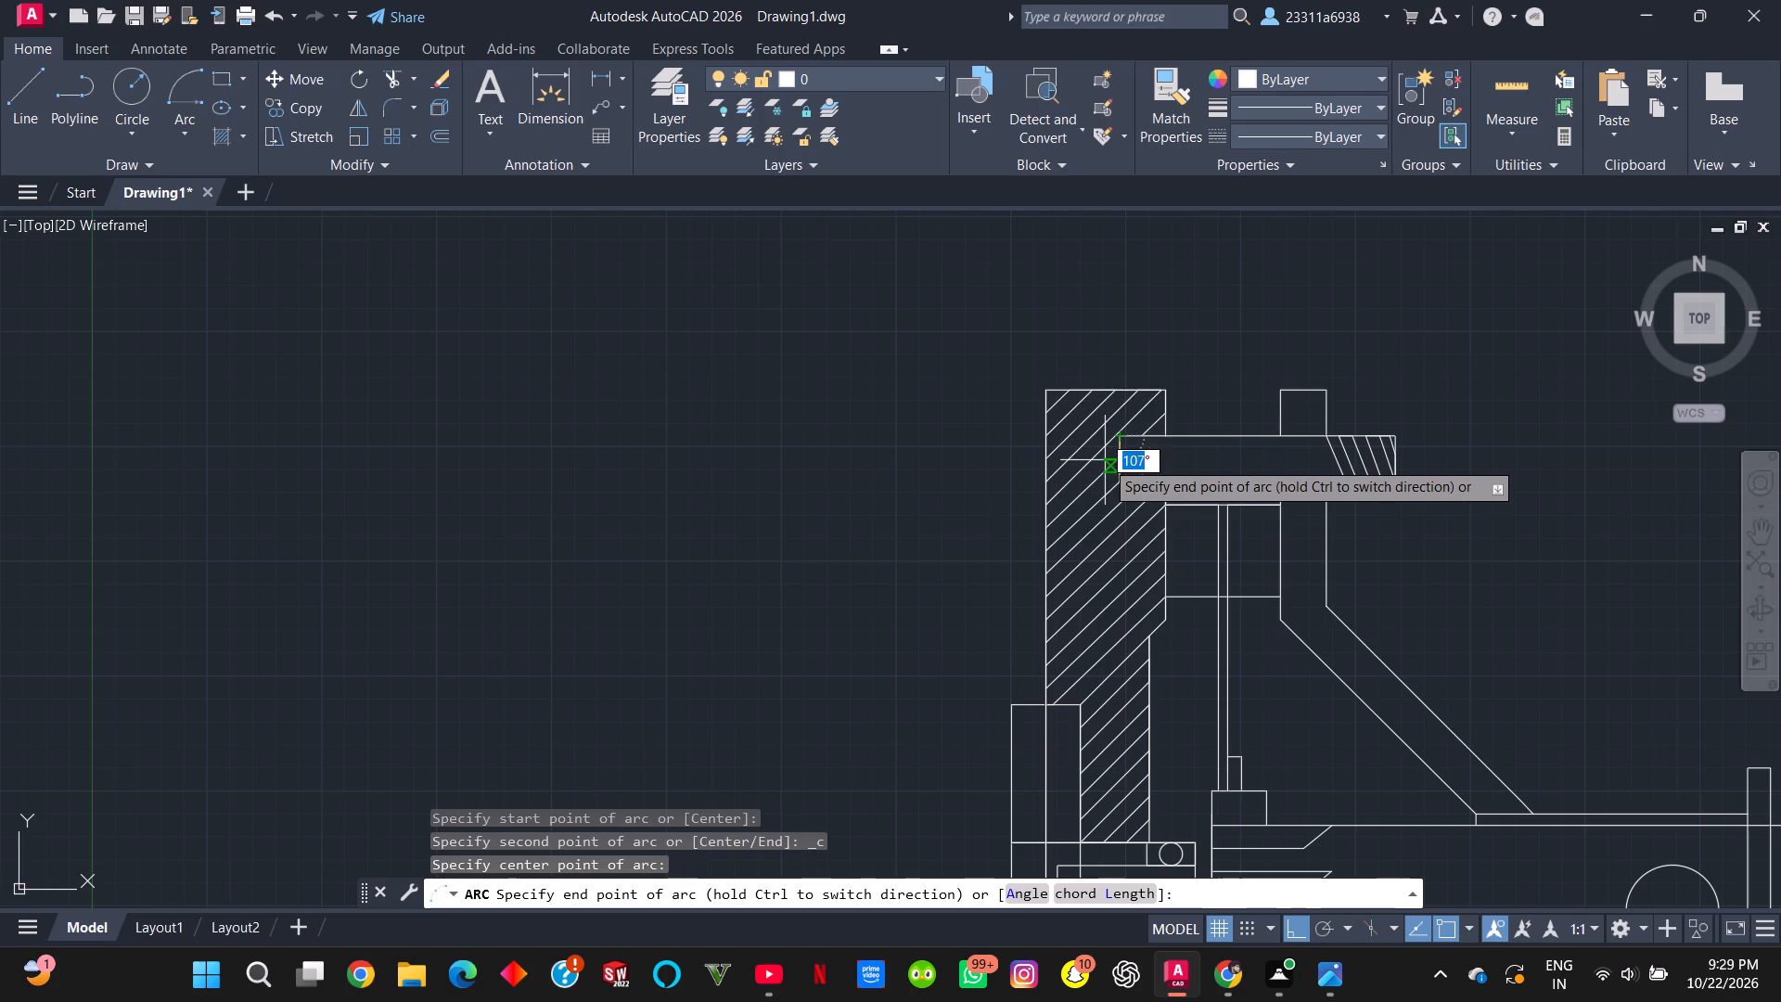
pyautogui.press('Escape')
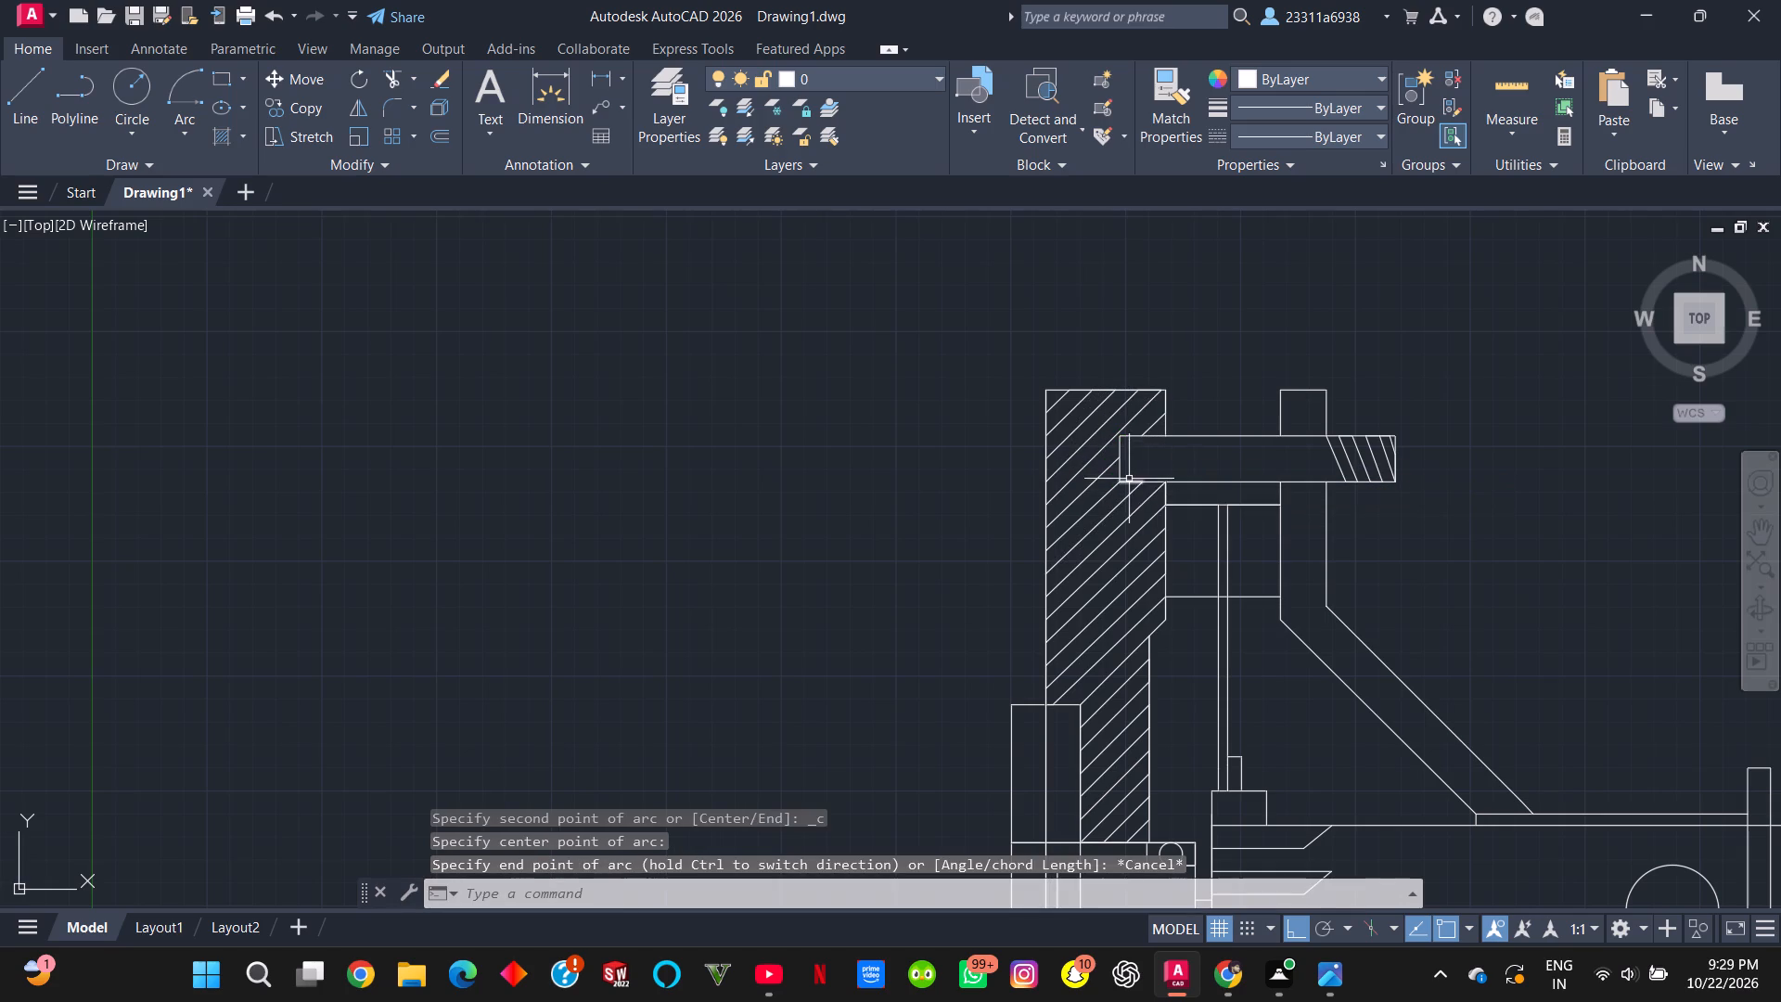
# Draw a circle centred on the midpoint of the upper bar's left edge, with its radius reaching the bar's upper-left corner.
pyautogui.click(132, 98)
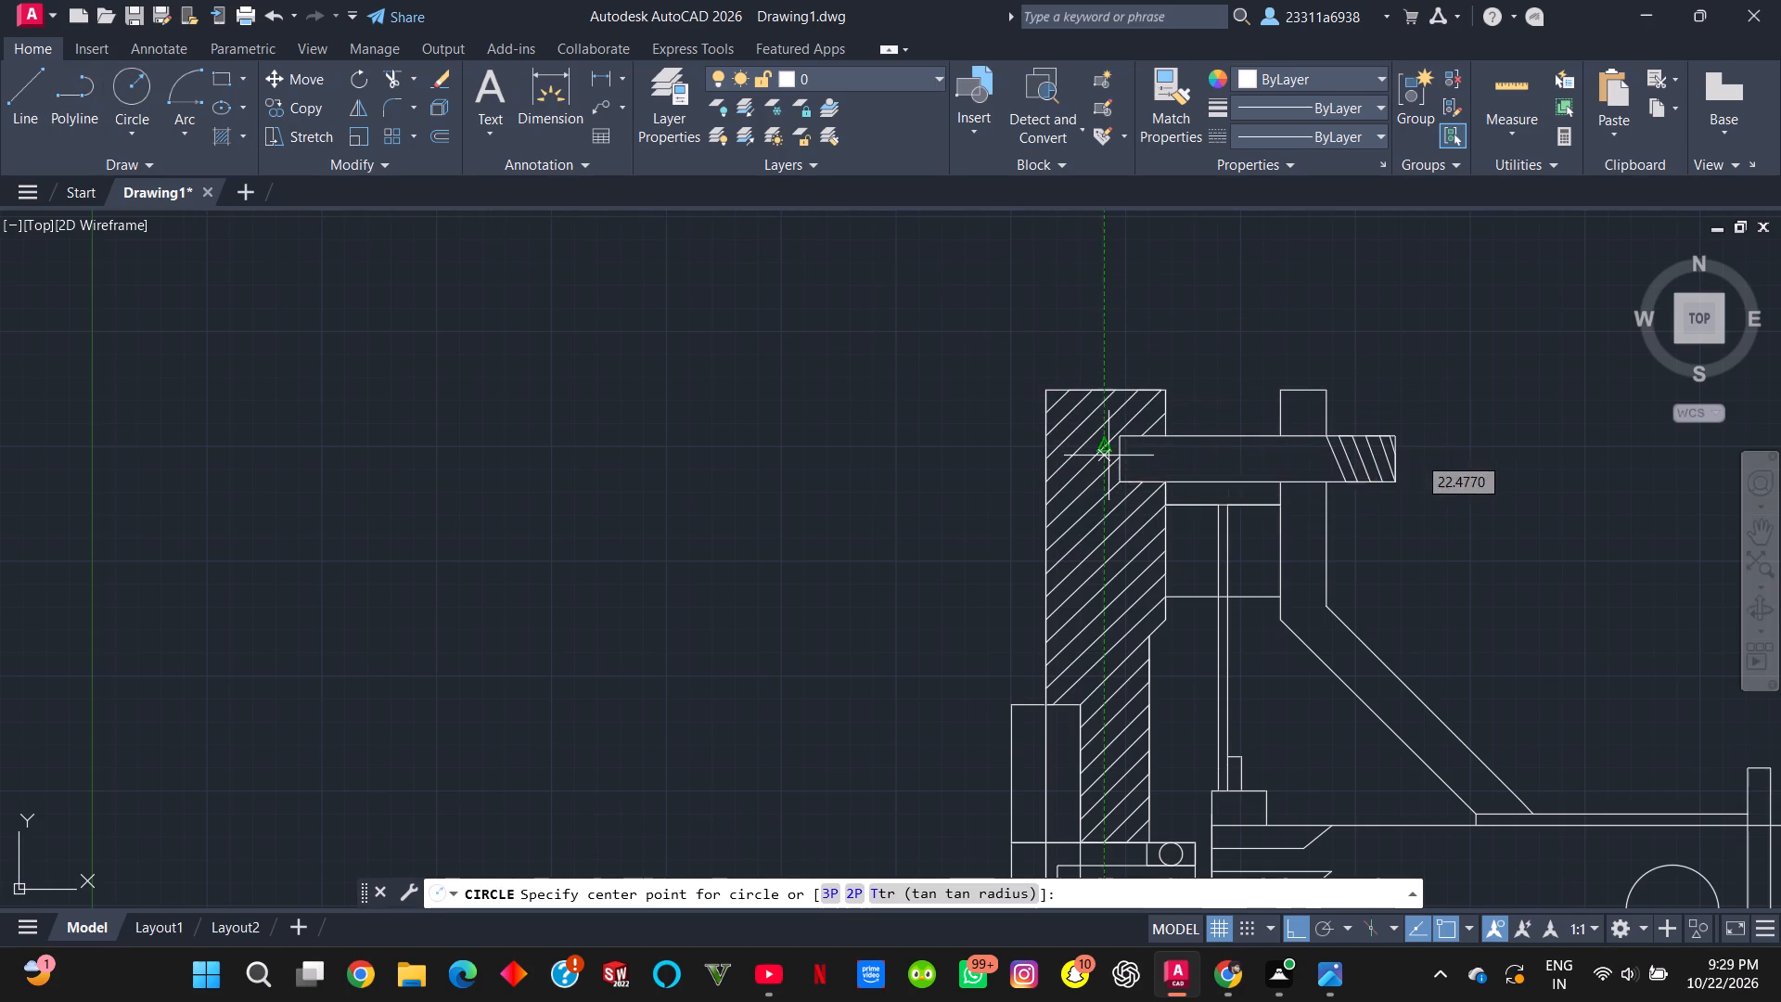
pyautogui.click(1119, 460)
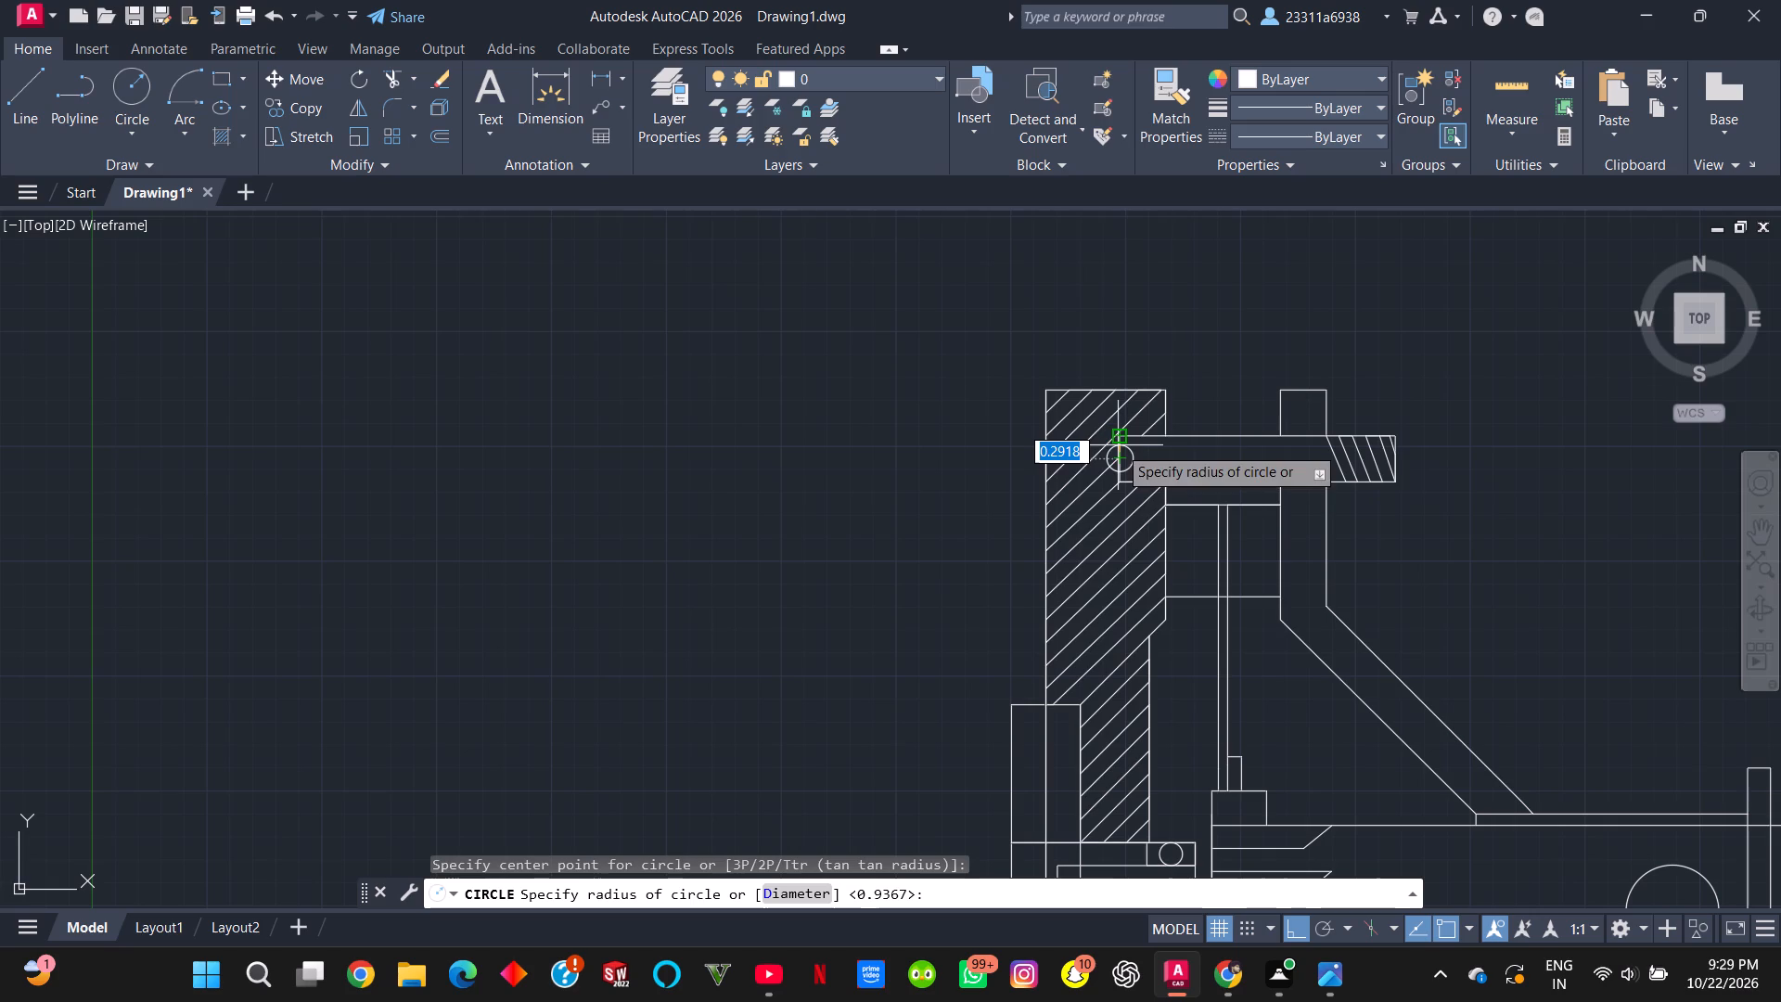
pyautogui.click(1118, 442)
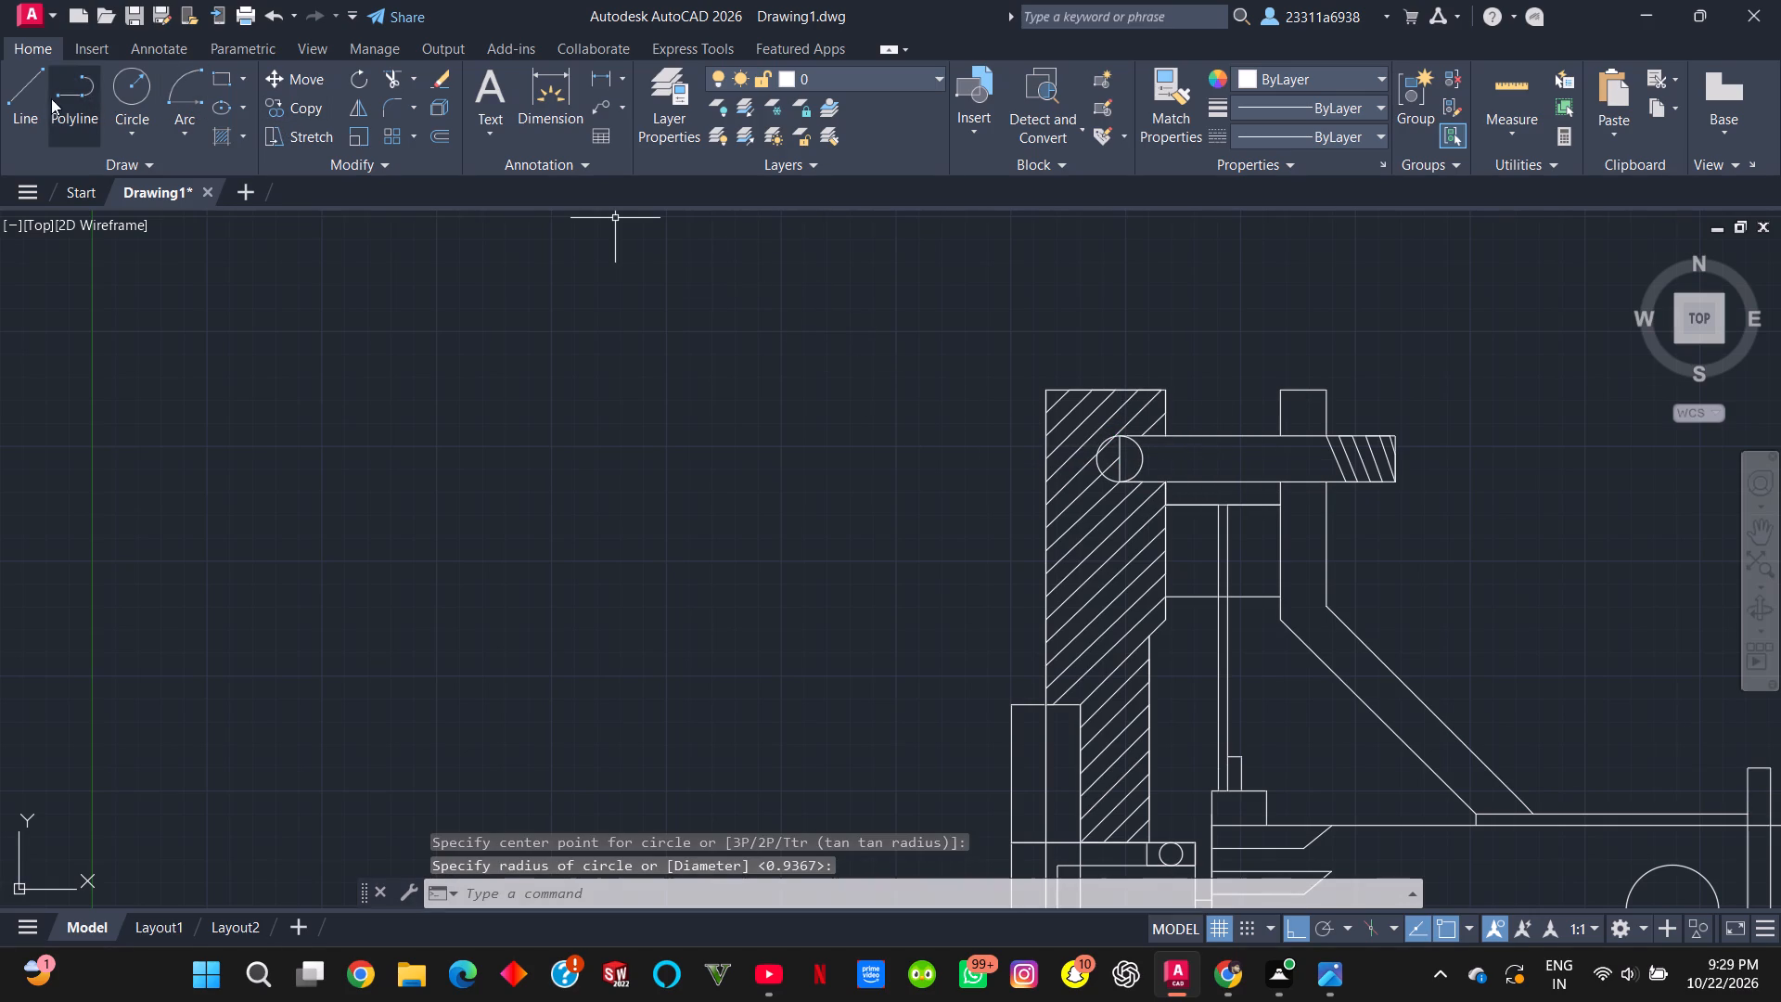
# Trim the circle's right half, the hatch lines inside its left half and the bar's straight left edge to leave a rounded bar end.
pyautogui.click(393, 83)
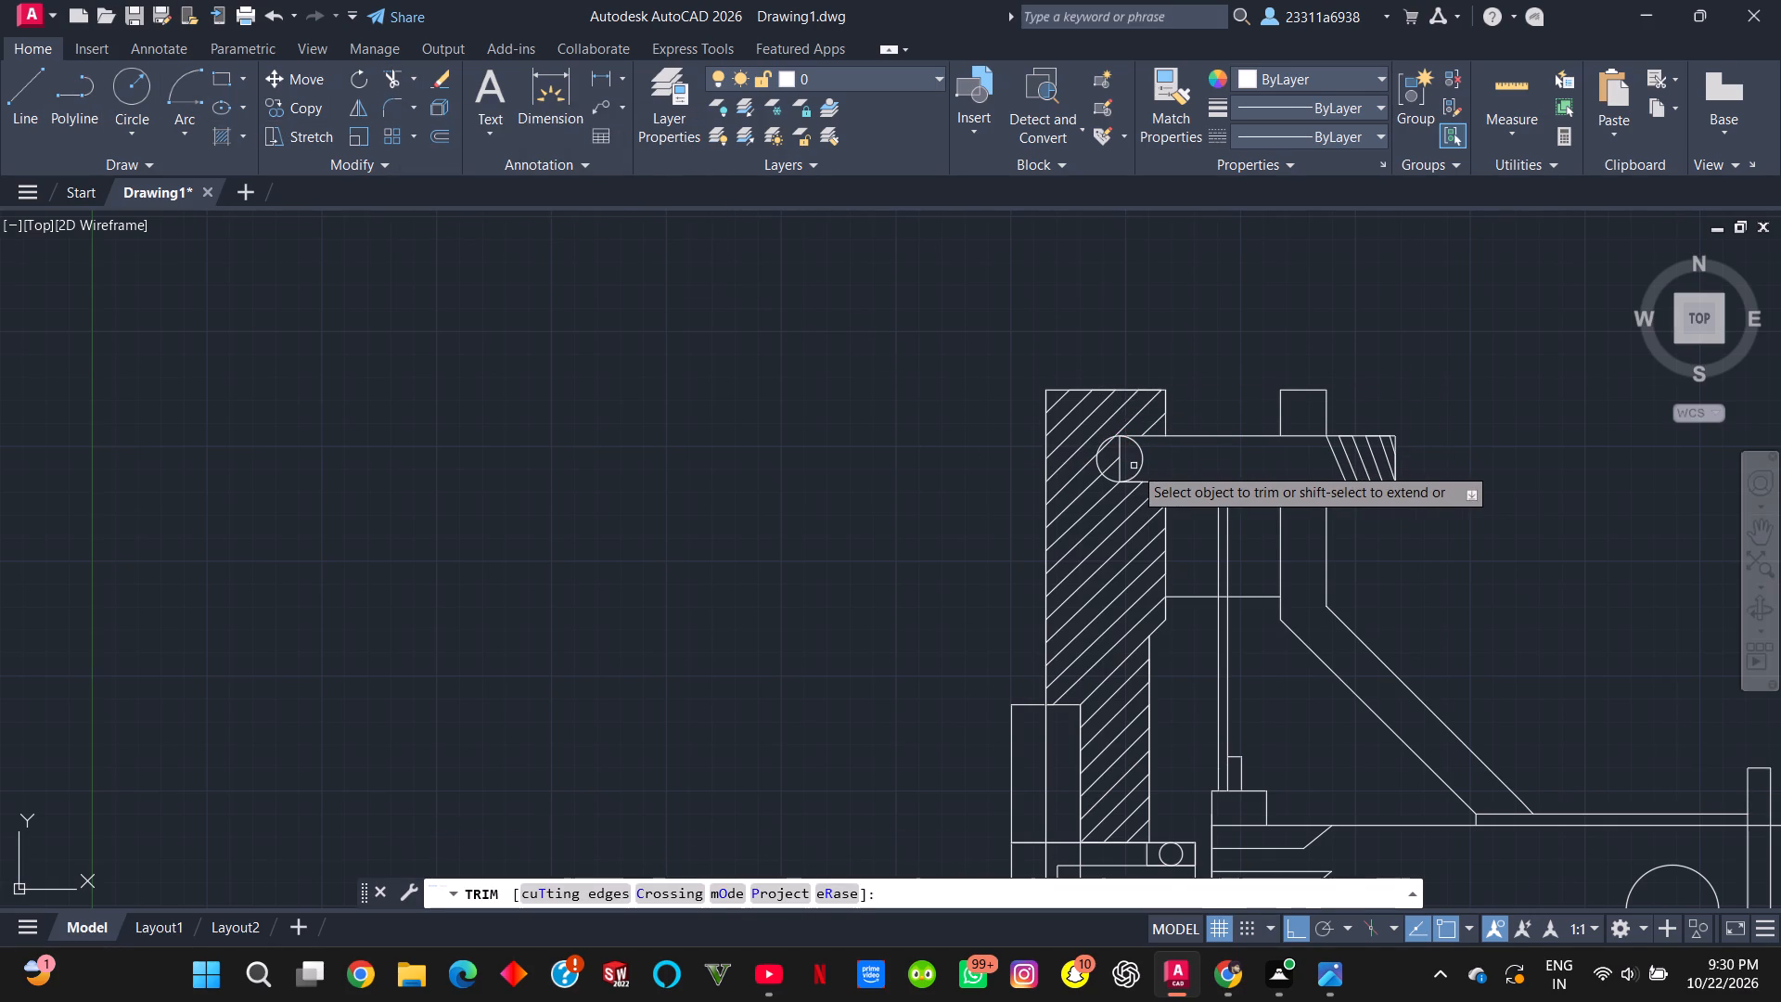
pyautogui.moveTo(1134, 466); pyautogui.dragTo(1150, 464)
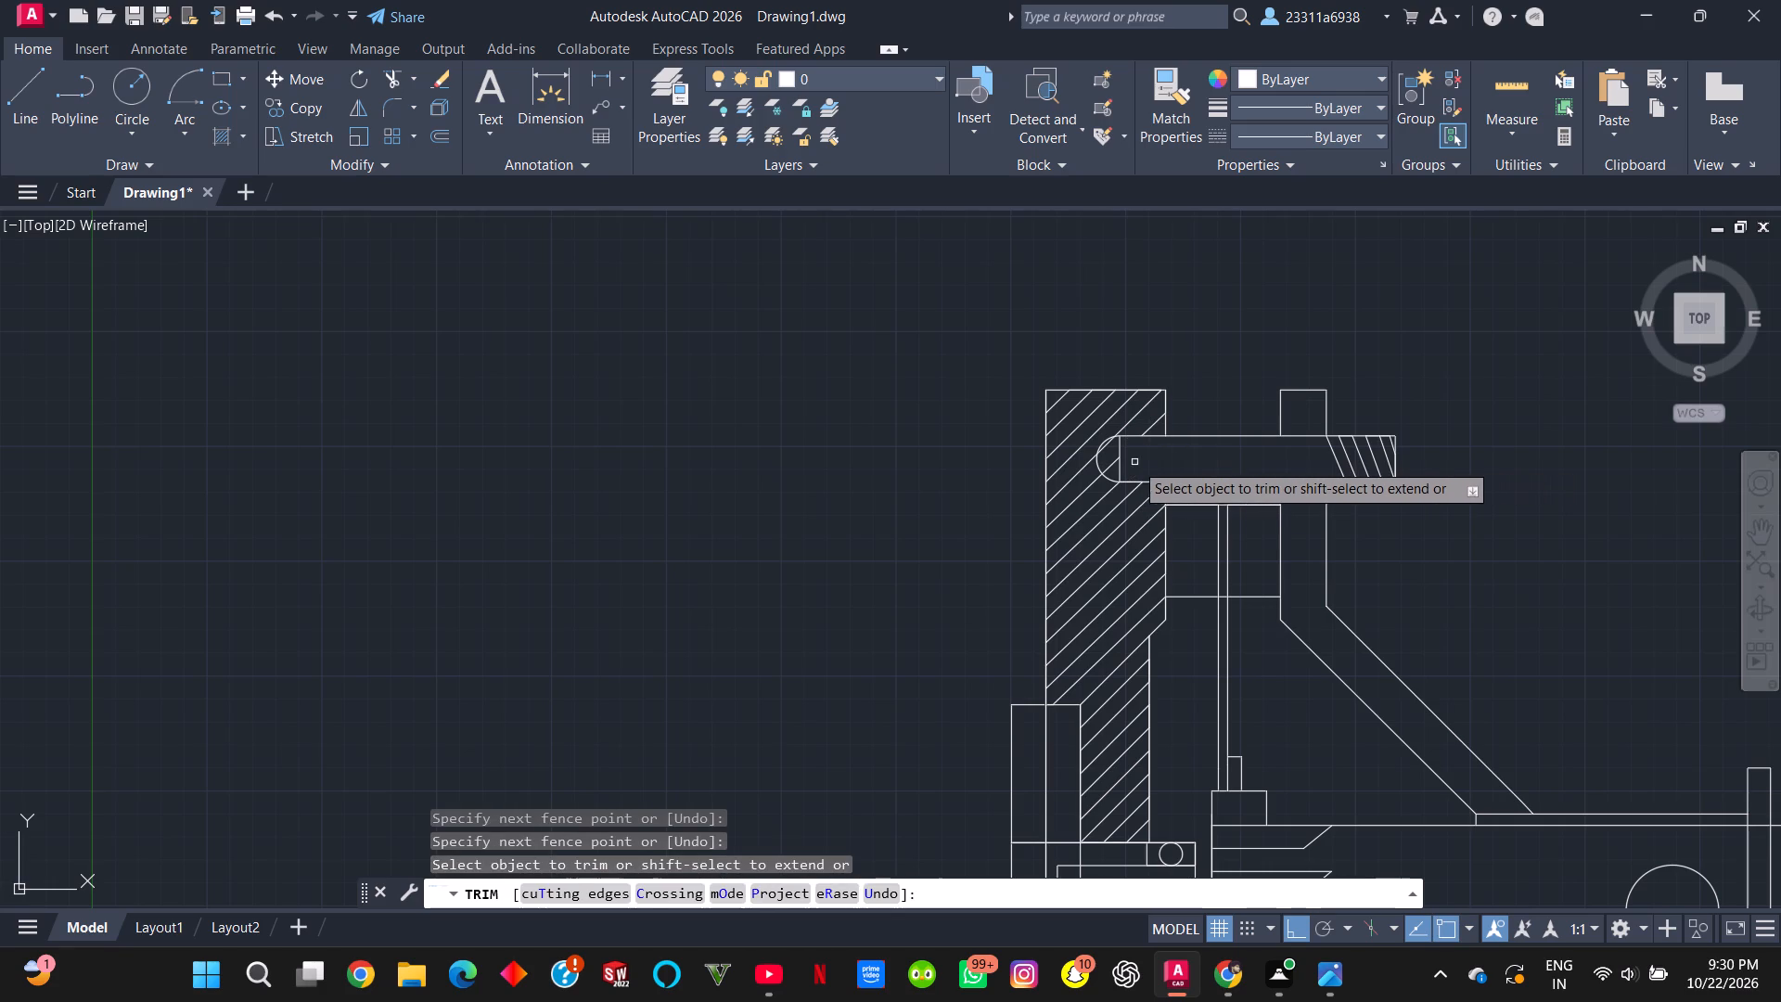
pyautogui.moveTo(1108, 446); pyautogui.dragTo(1105, 456)
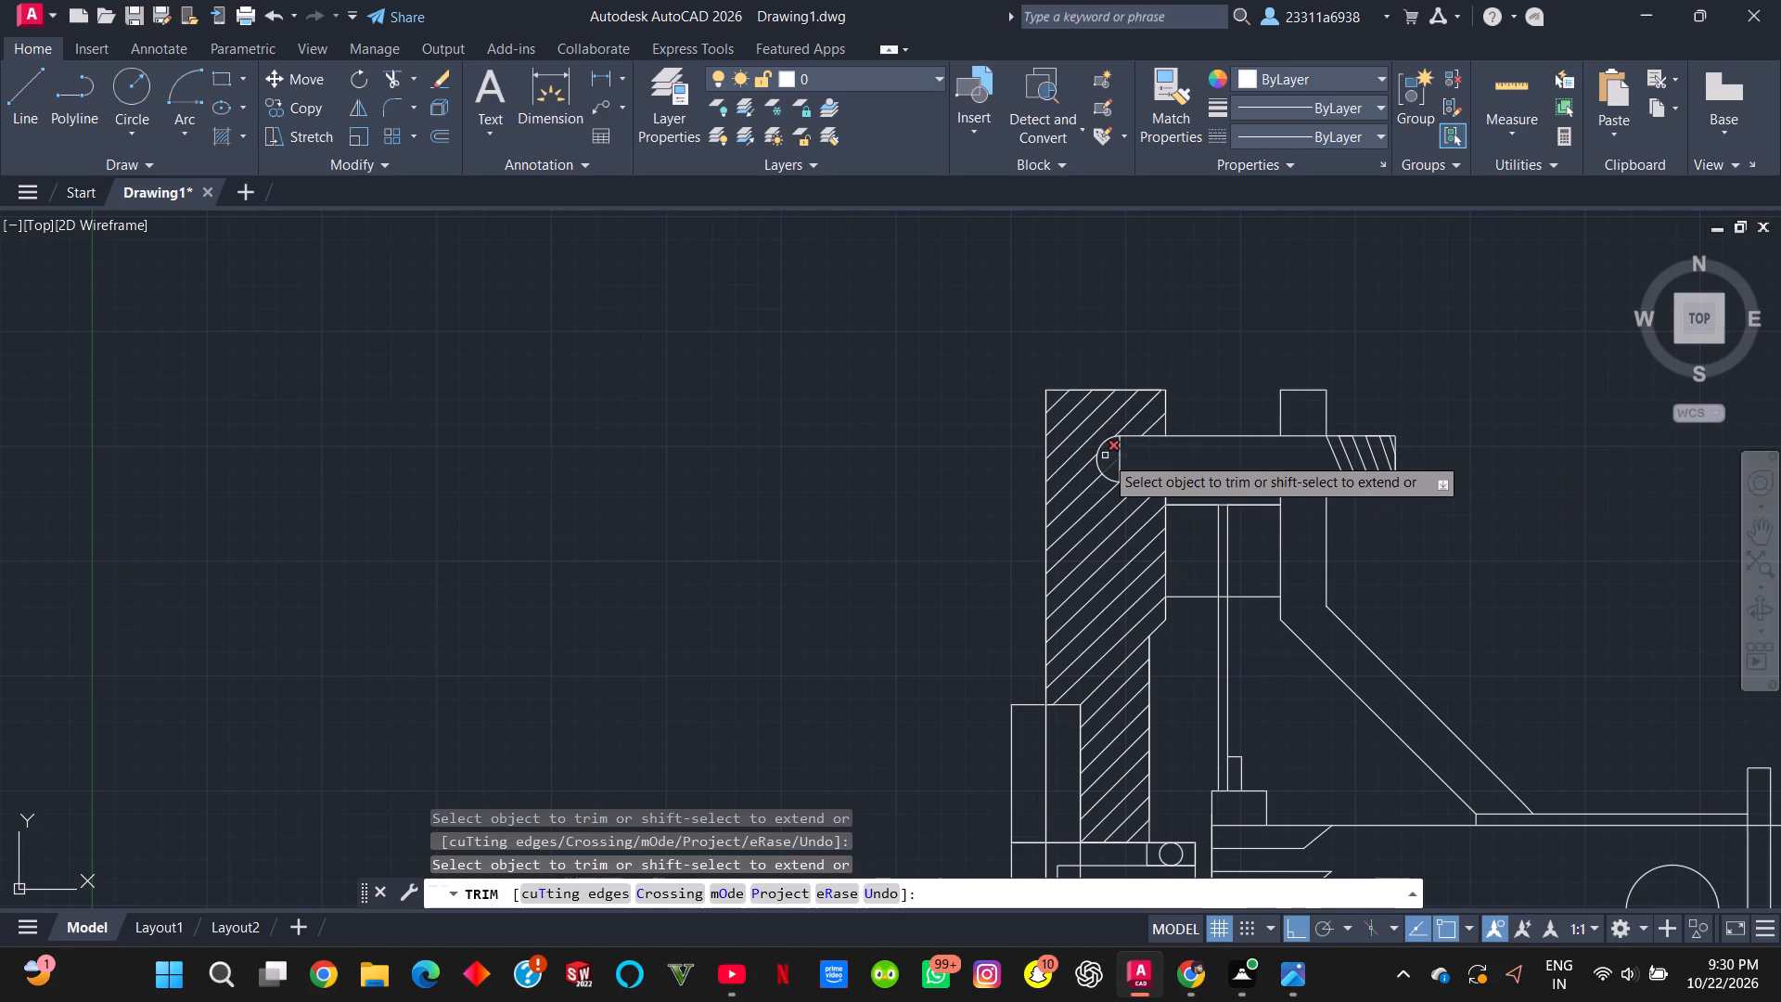
pyautogui.moveTo(1105, 456); pyautogui.dragTo(1121, 453)
pyautogui.moveTo(1136, 450); pyautogui.dragTo(1121, 475)
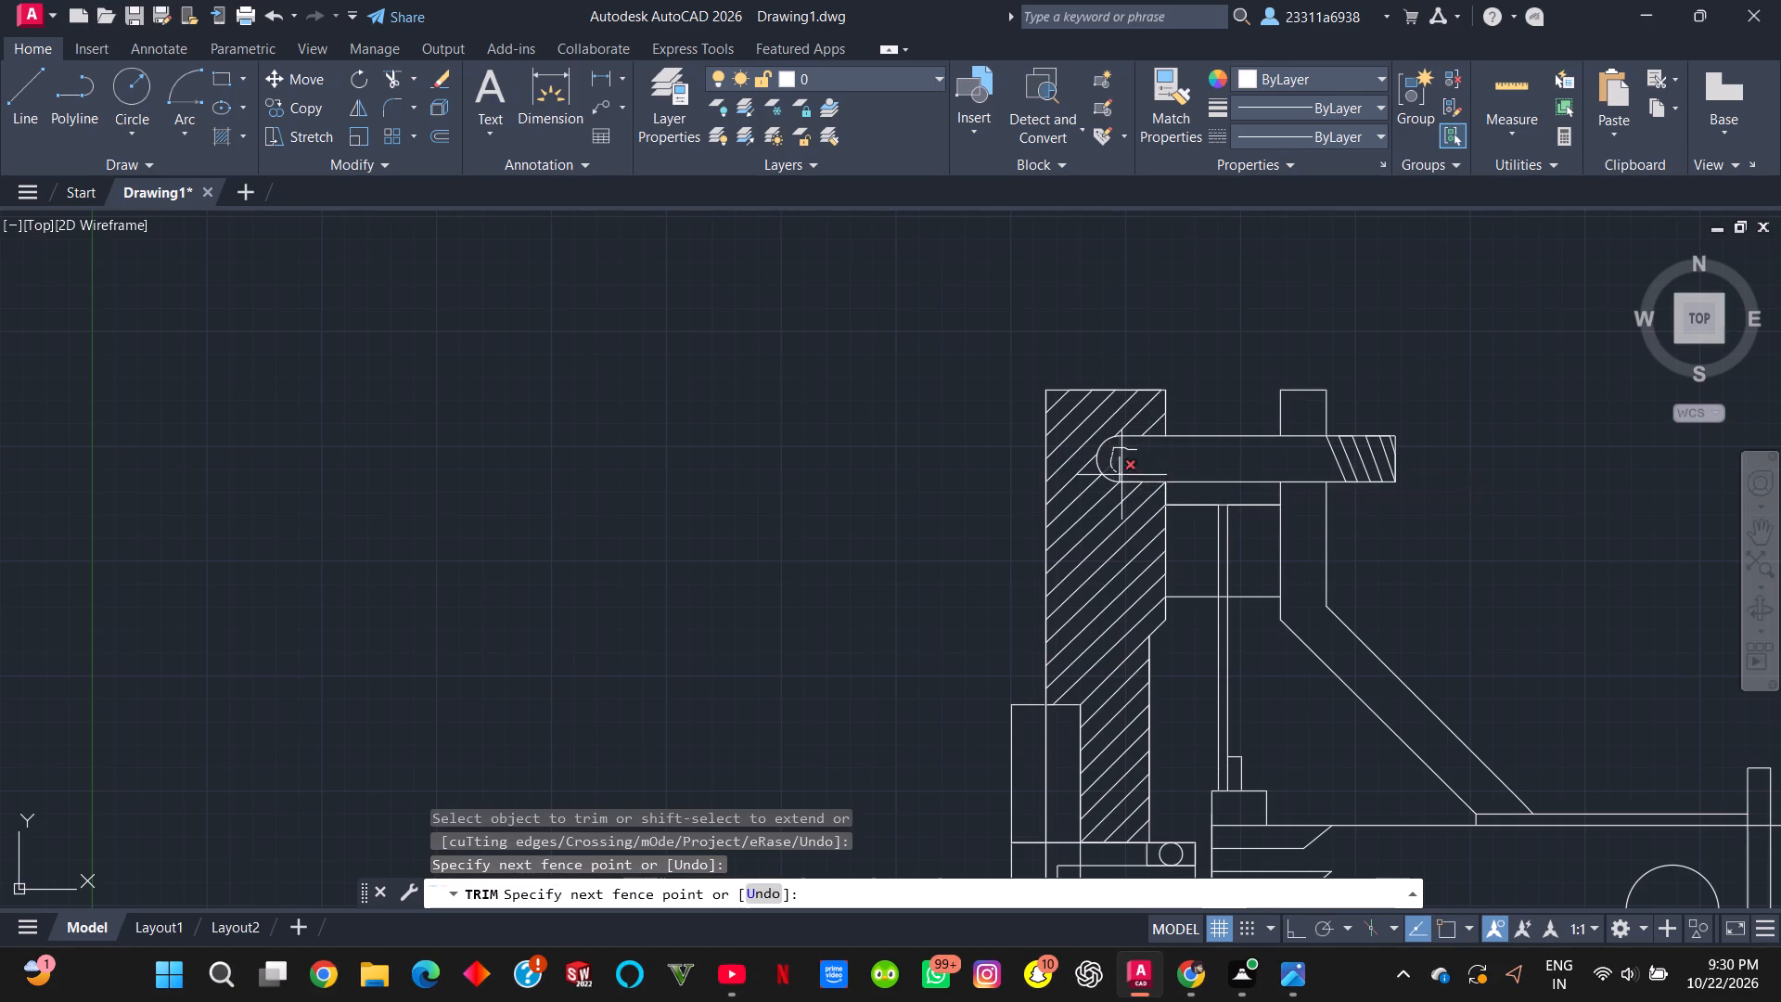
pyautogui.moveTo(1121, 475); pyautogui.dragTo(1128, 476)
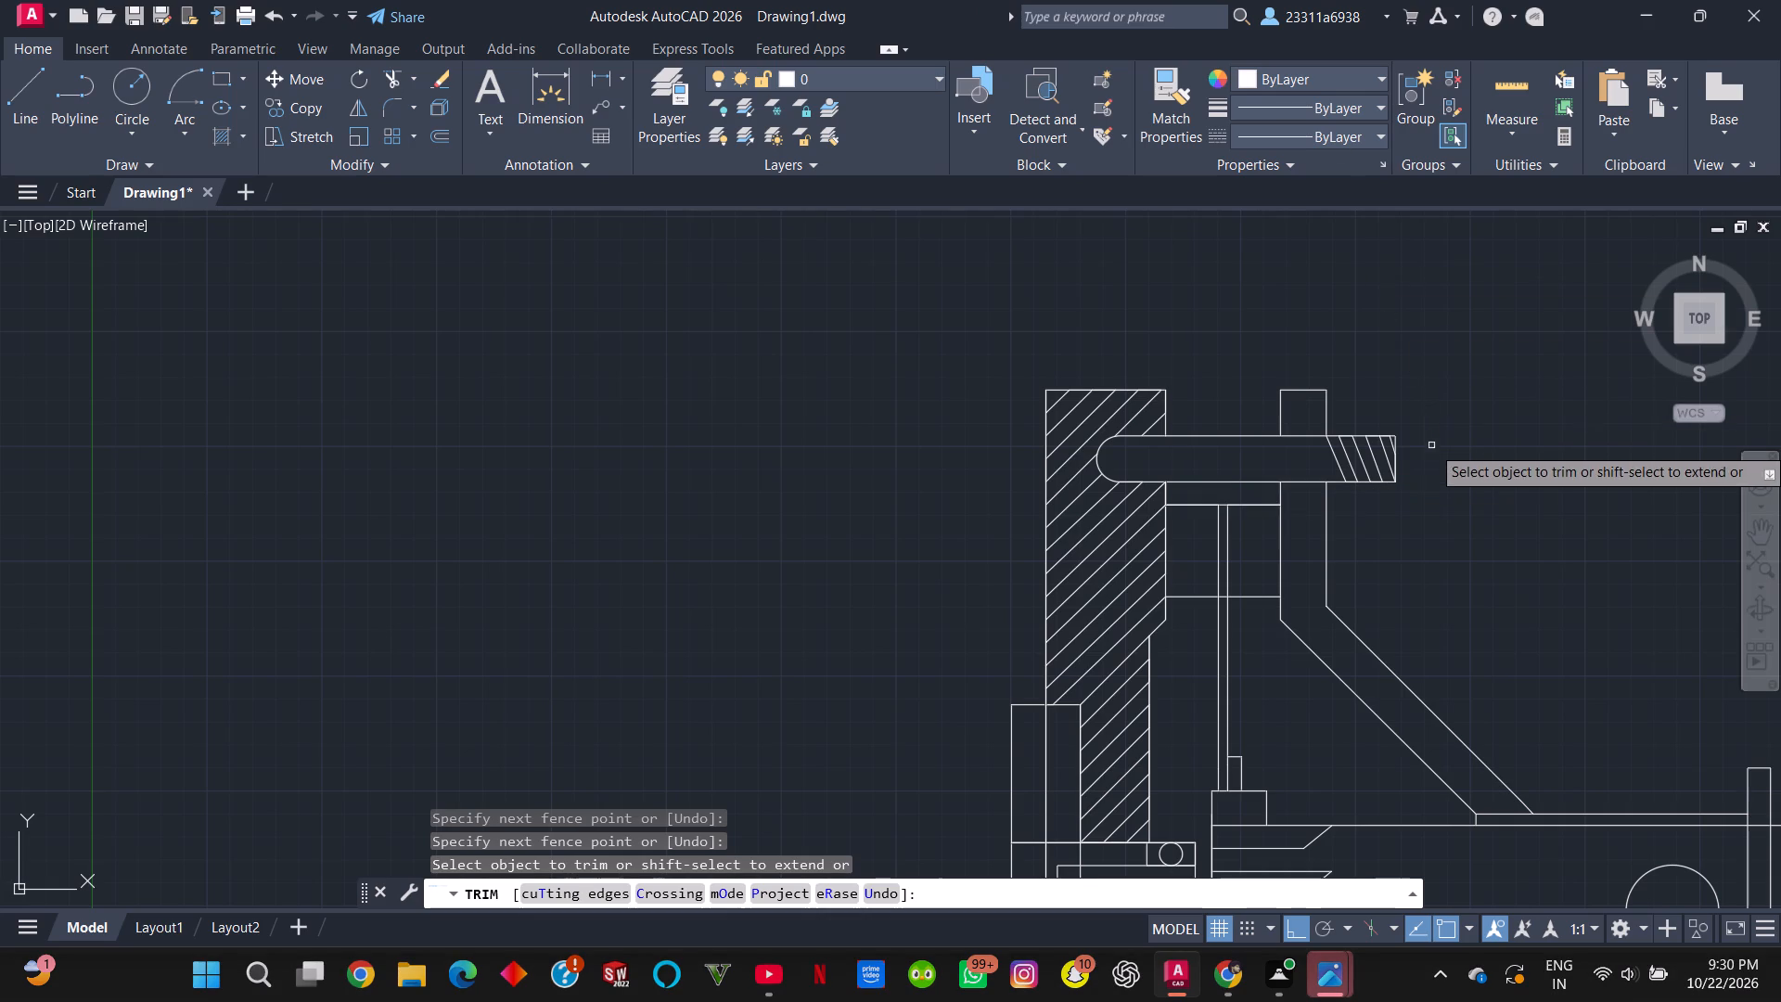
pyautogui.scroll(-2, 1449, 452)
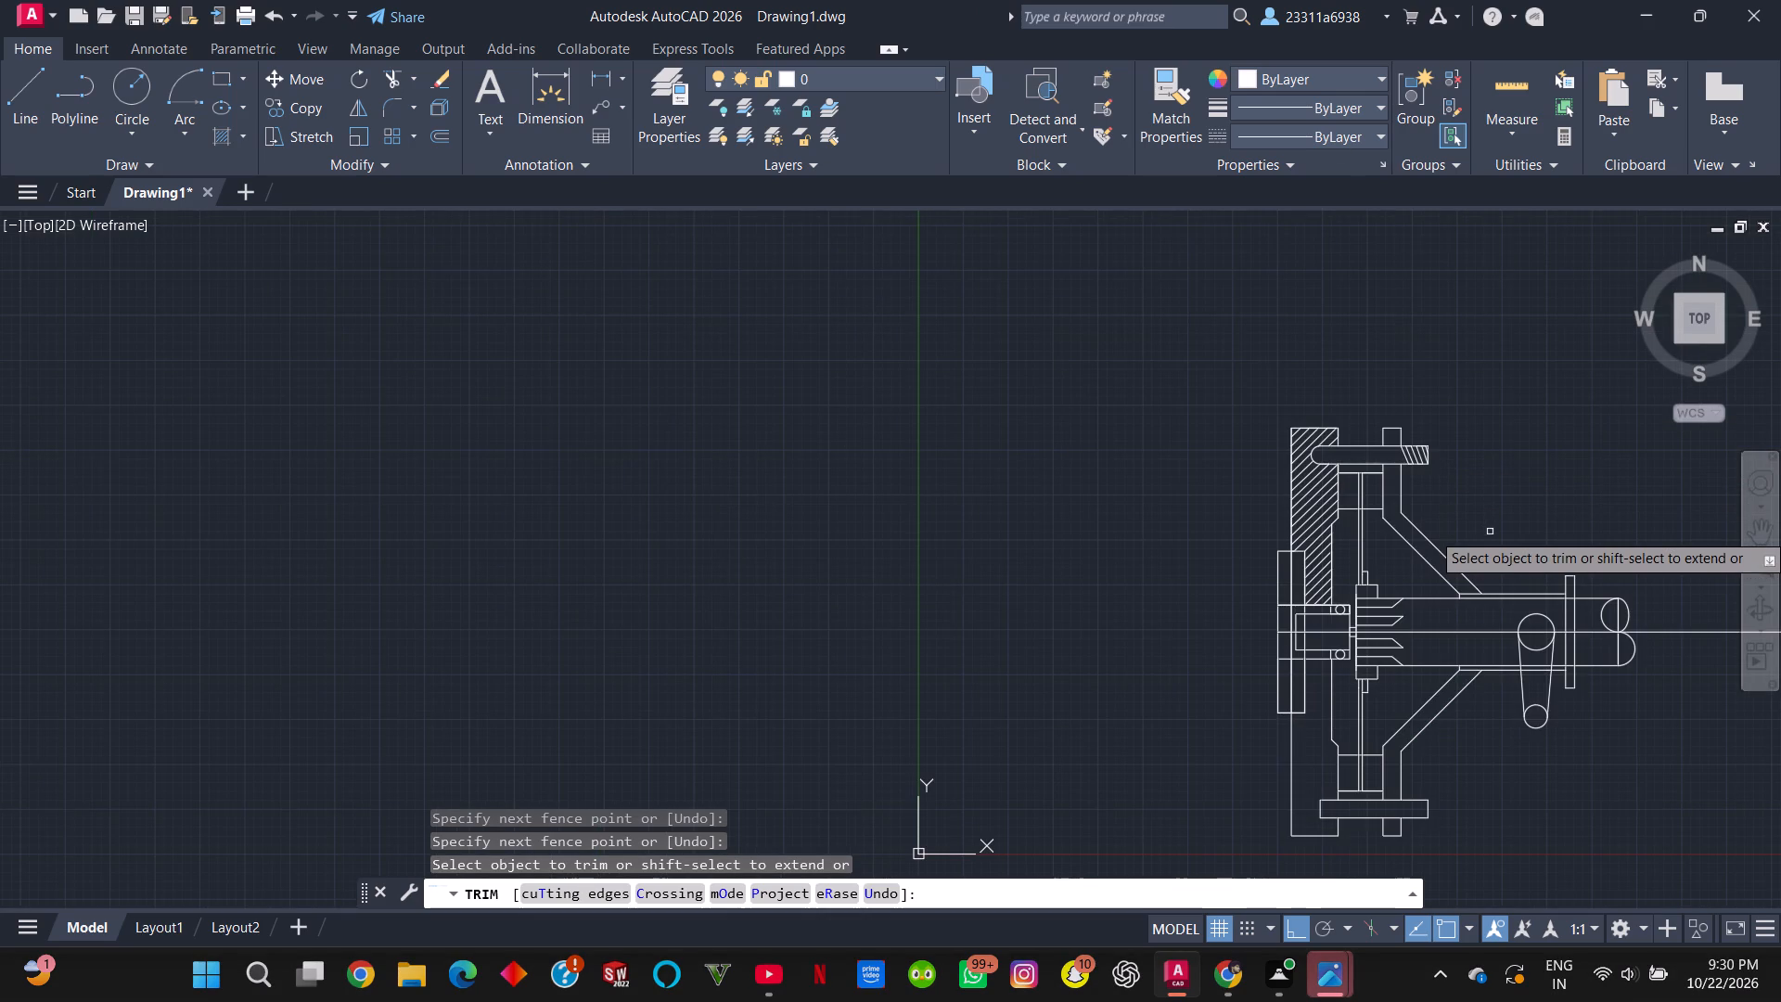
pyautogui.press('Escape')
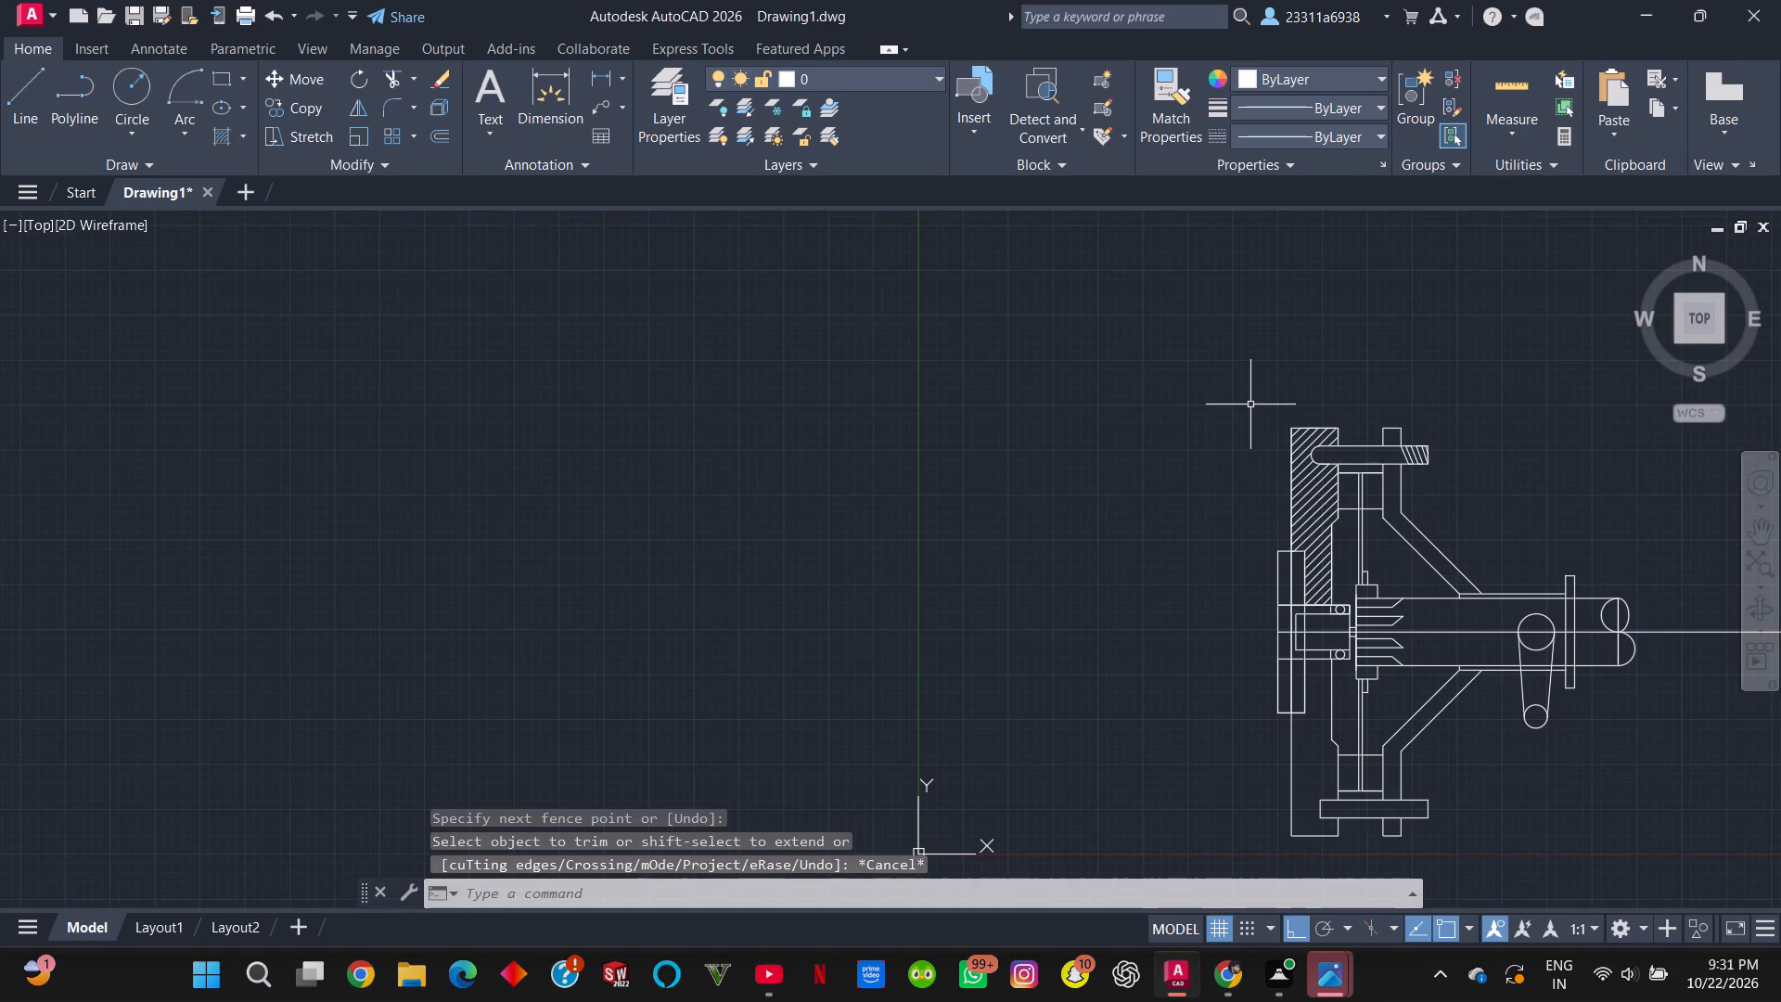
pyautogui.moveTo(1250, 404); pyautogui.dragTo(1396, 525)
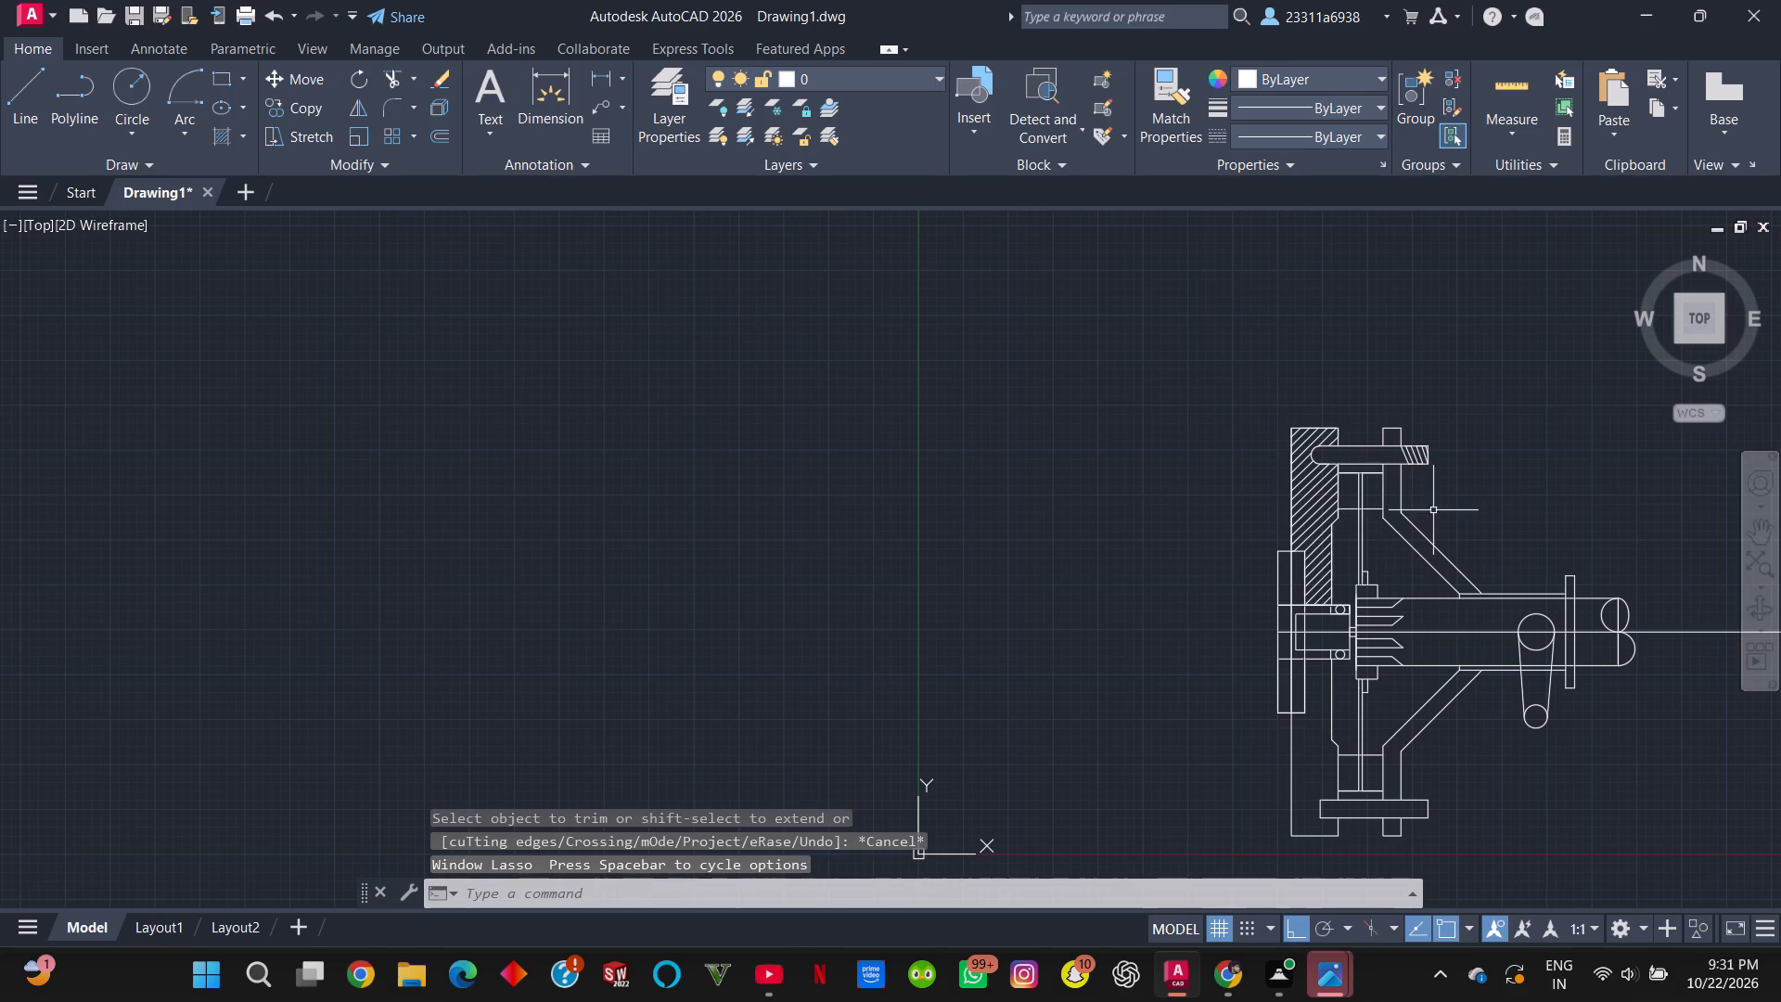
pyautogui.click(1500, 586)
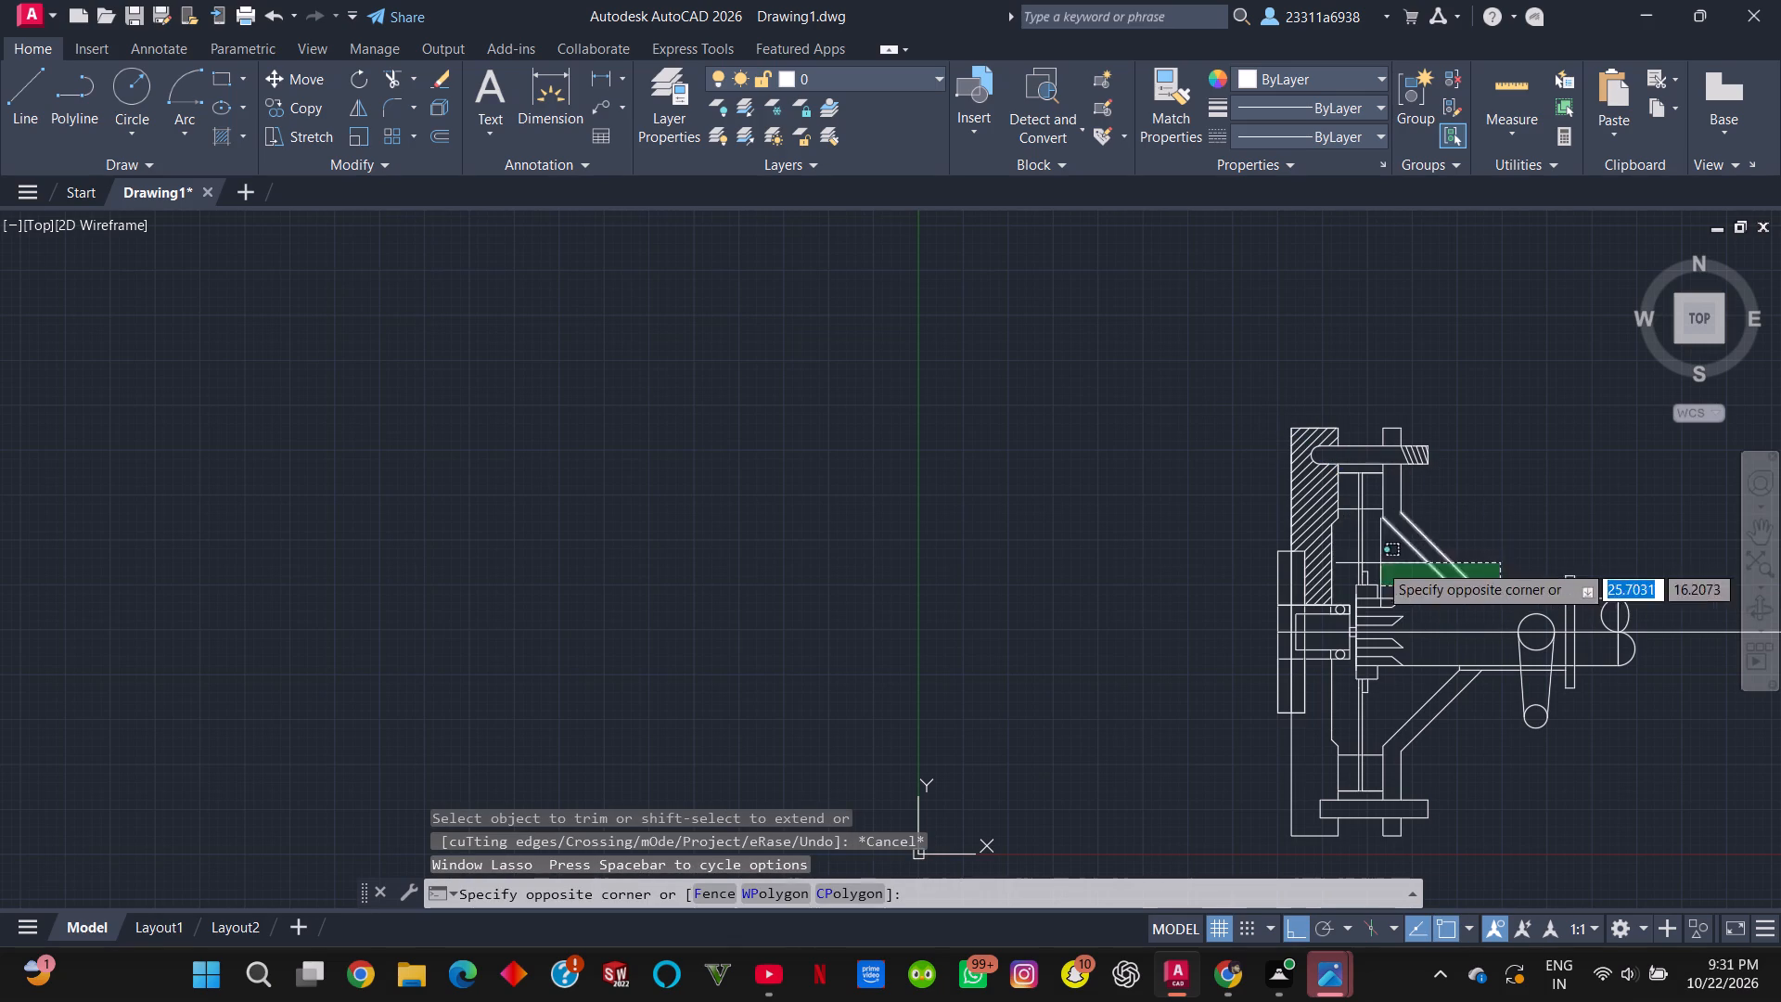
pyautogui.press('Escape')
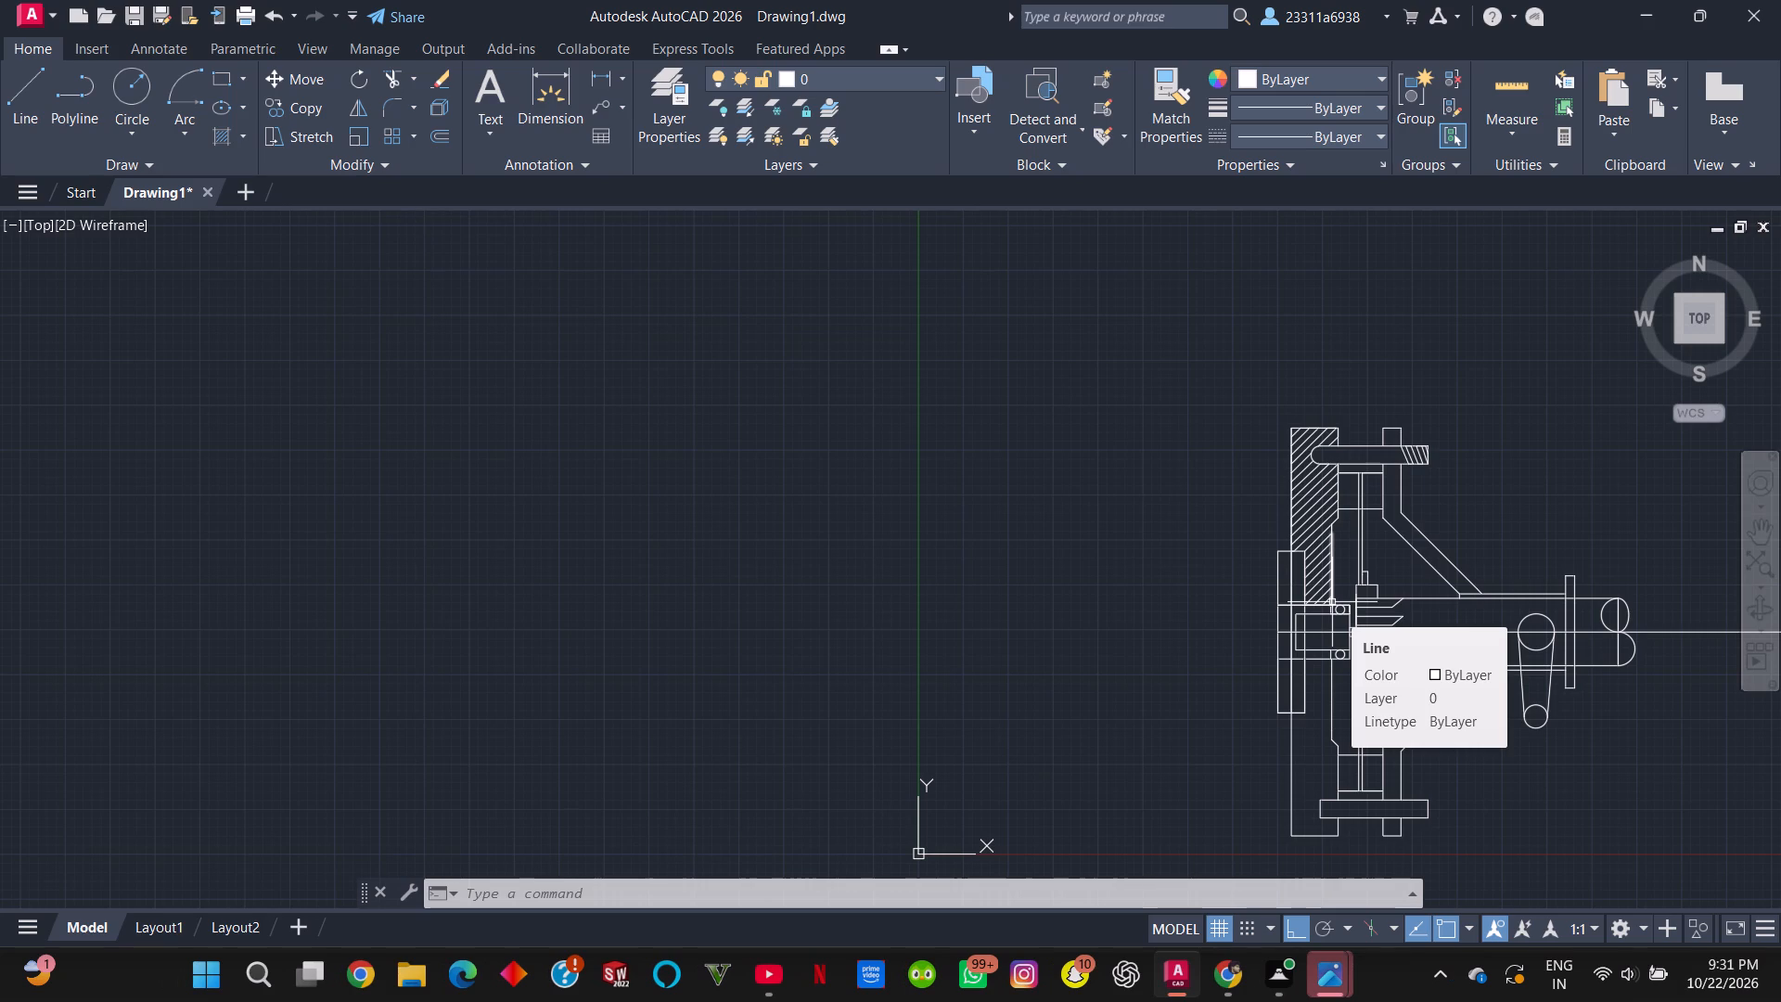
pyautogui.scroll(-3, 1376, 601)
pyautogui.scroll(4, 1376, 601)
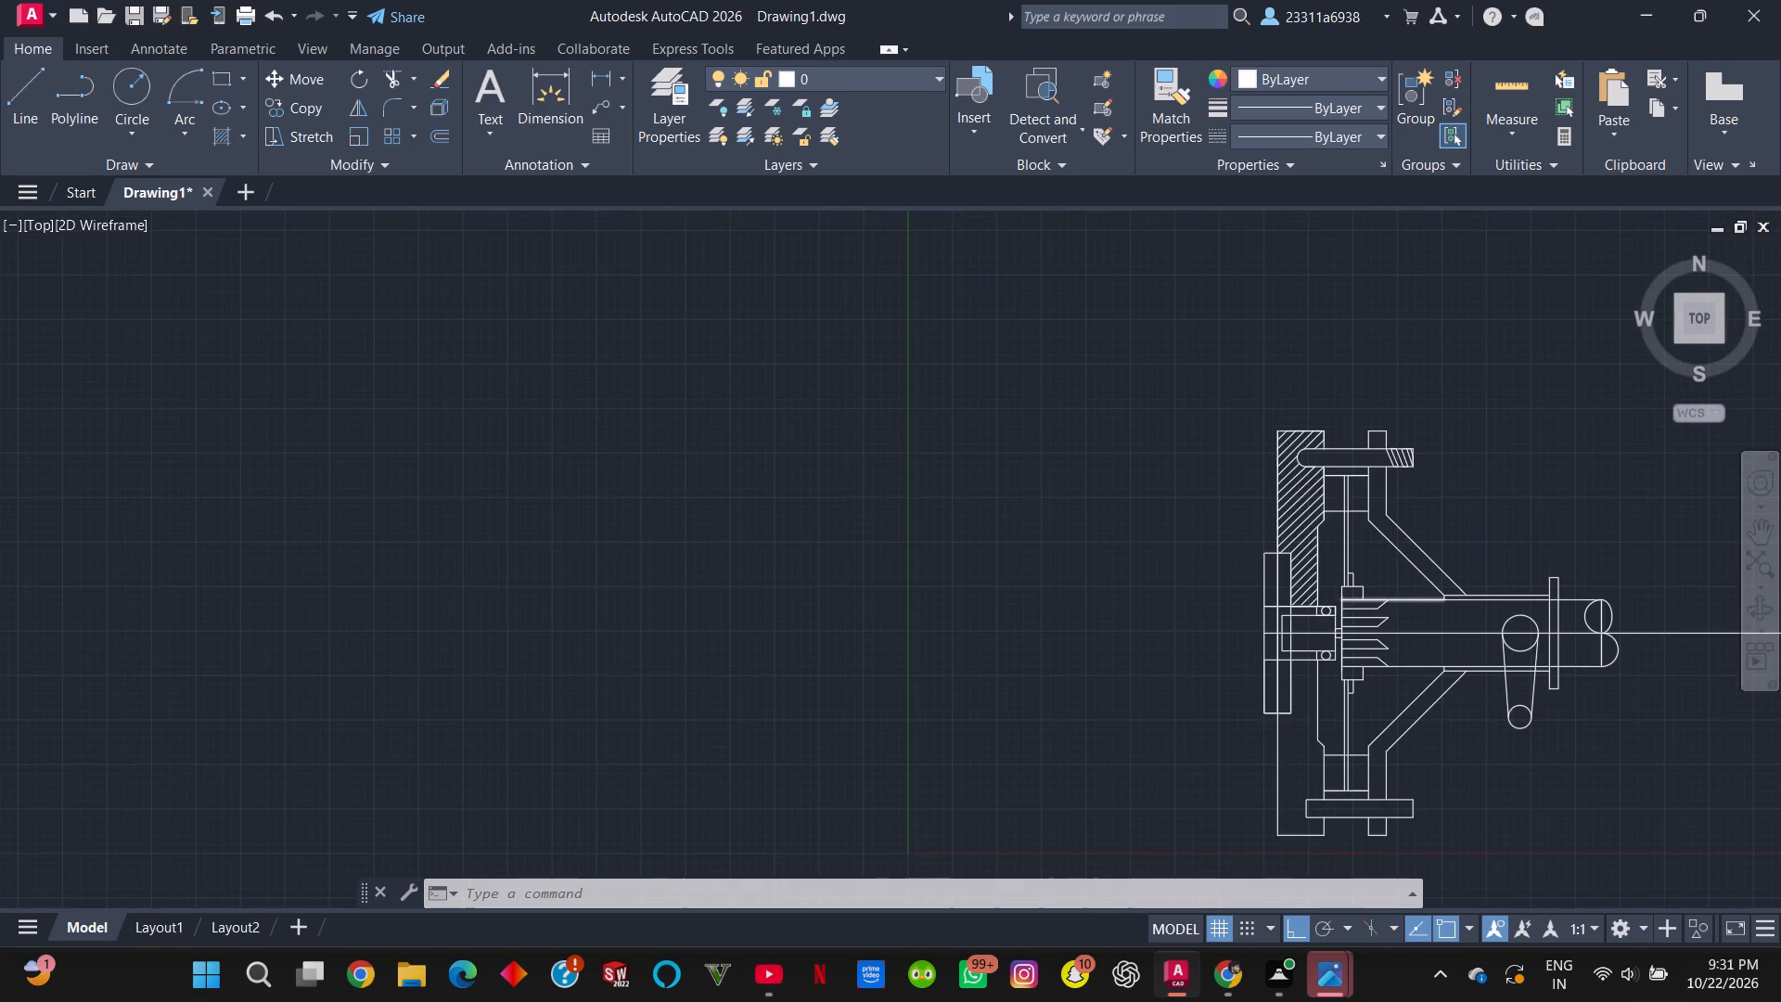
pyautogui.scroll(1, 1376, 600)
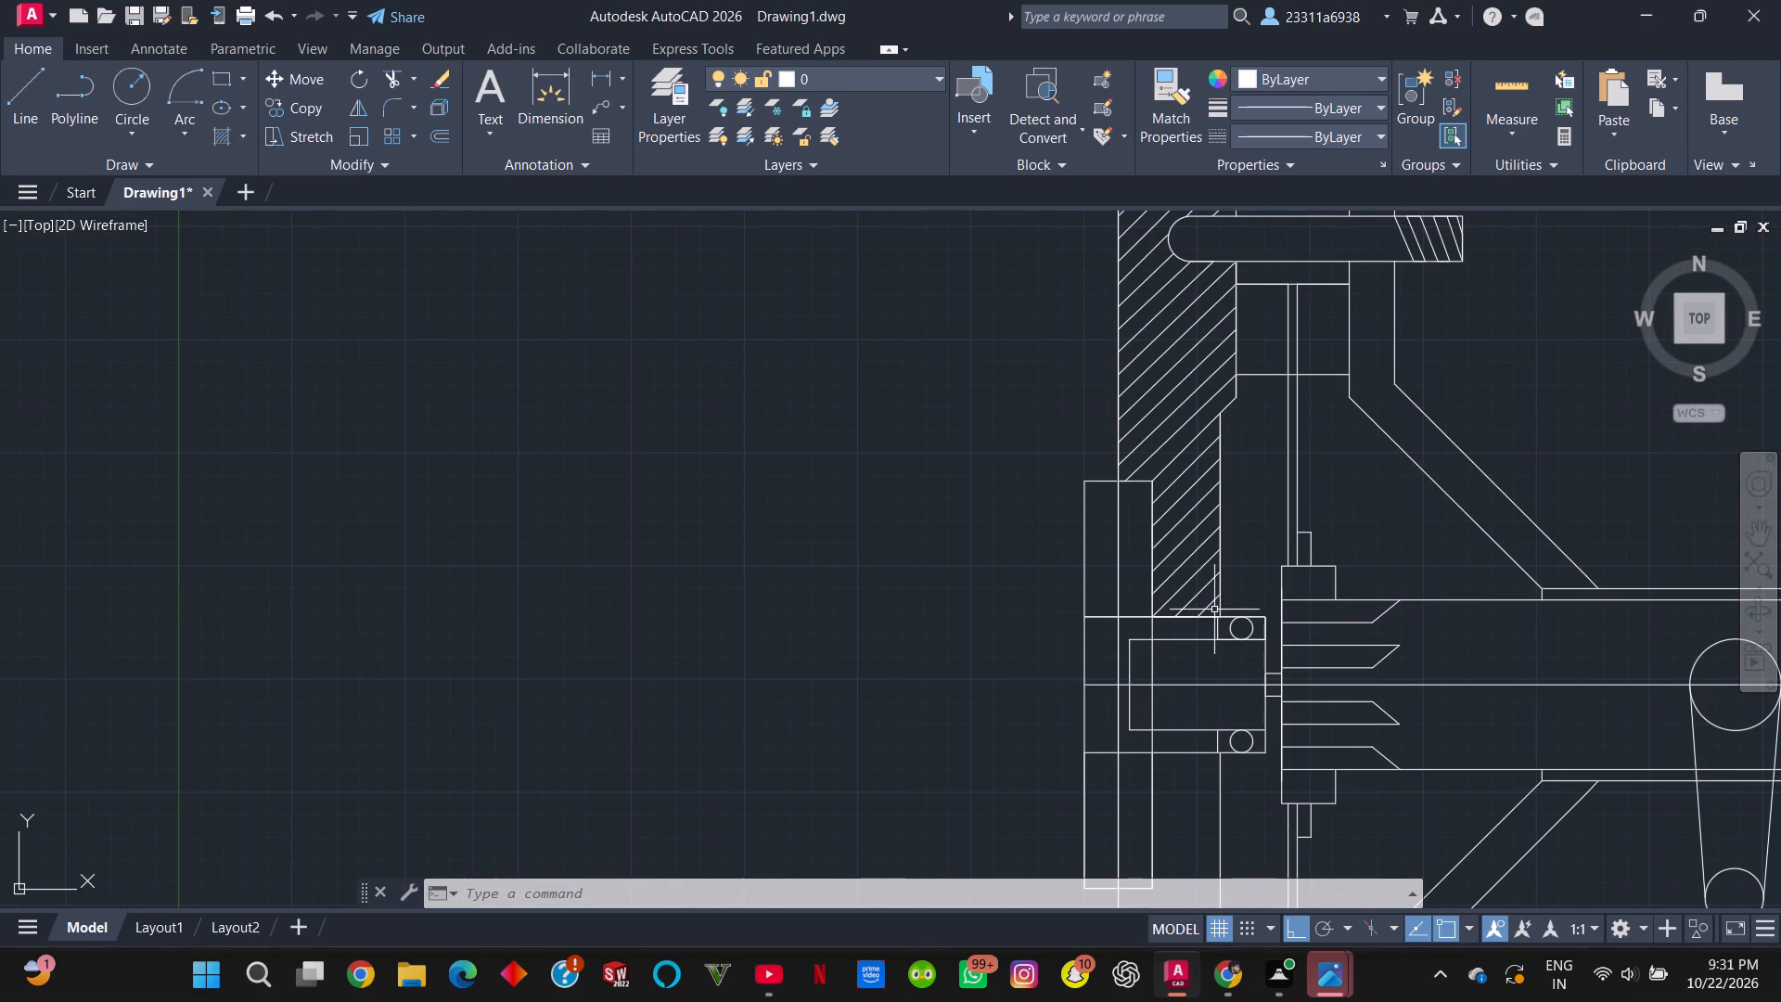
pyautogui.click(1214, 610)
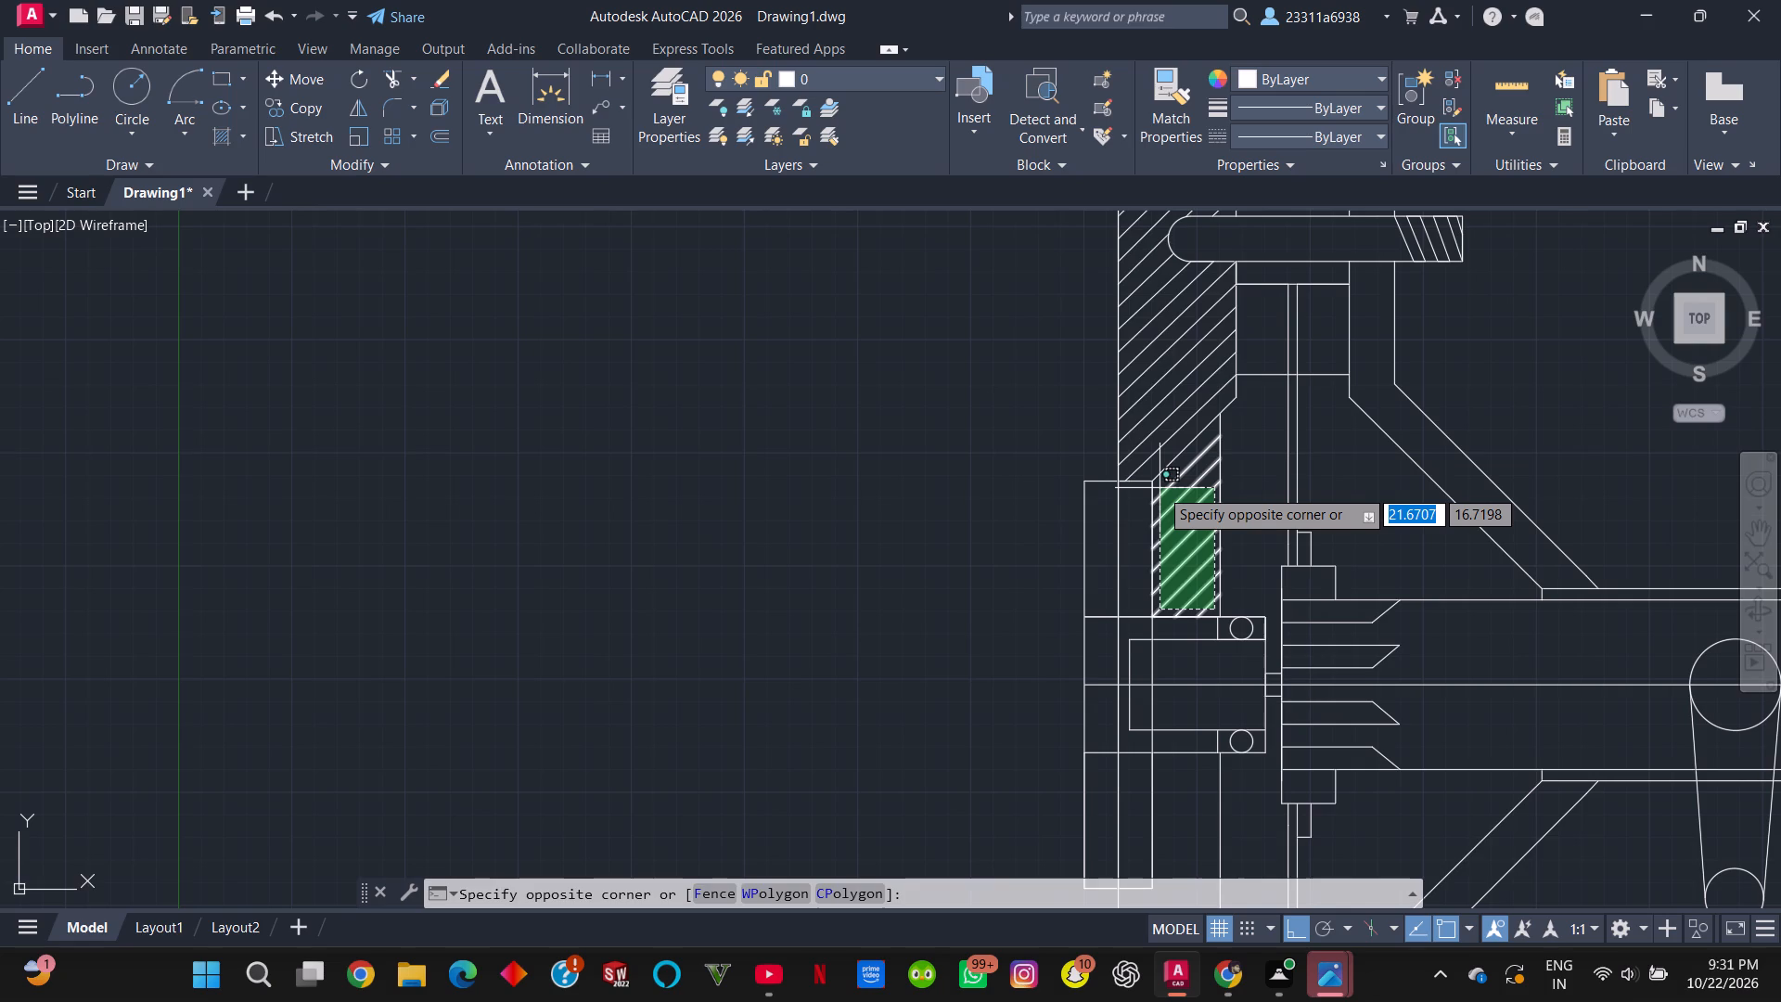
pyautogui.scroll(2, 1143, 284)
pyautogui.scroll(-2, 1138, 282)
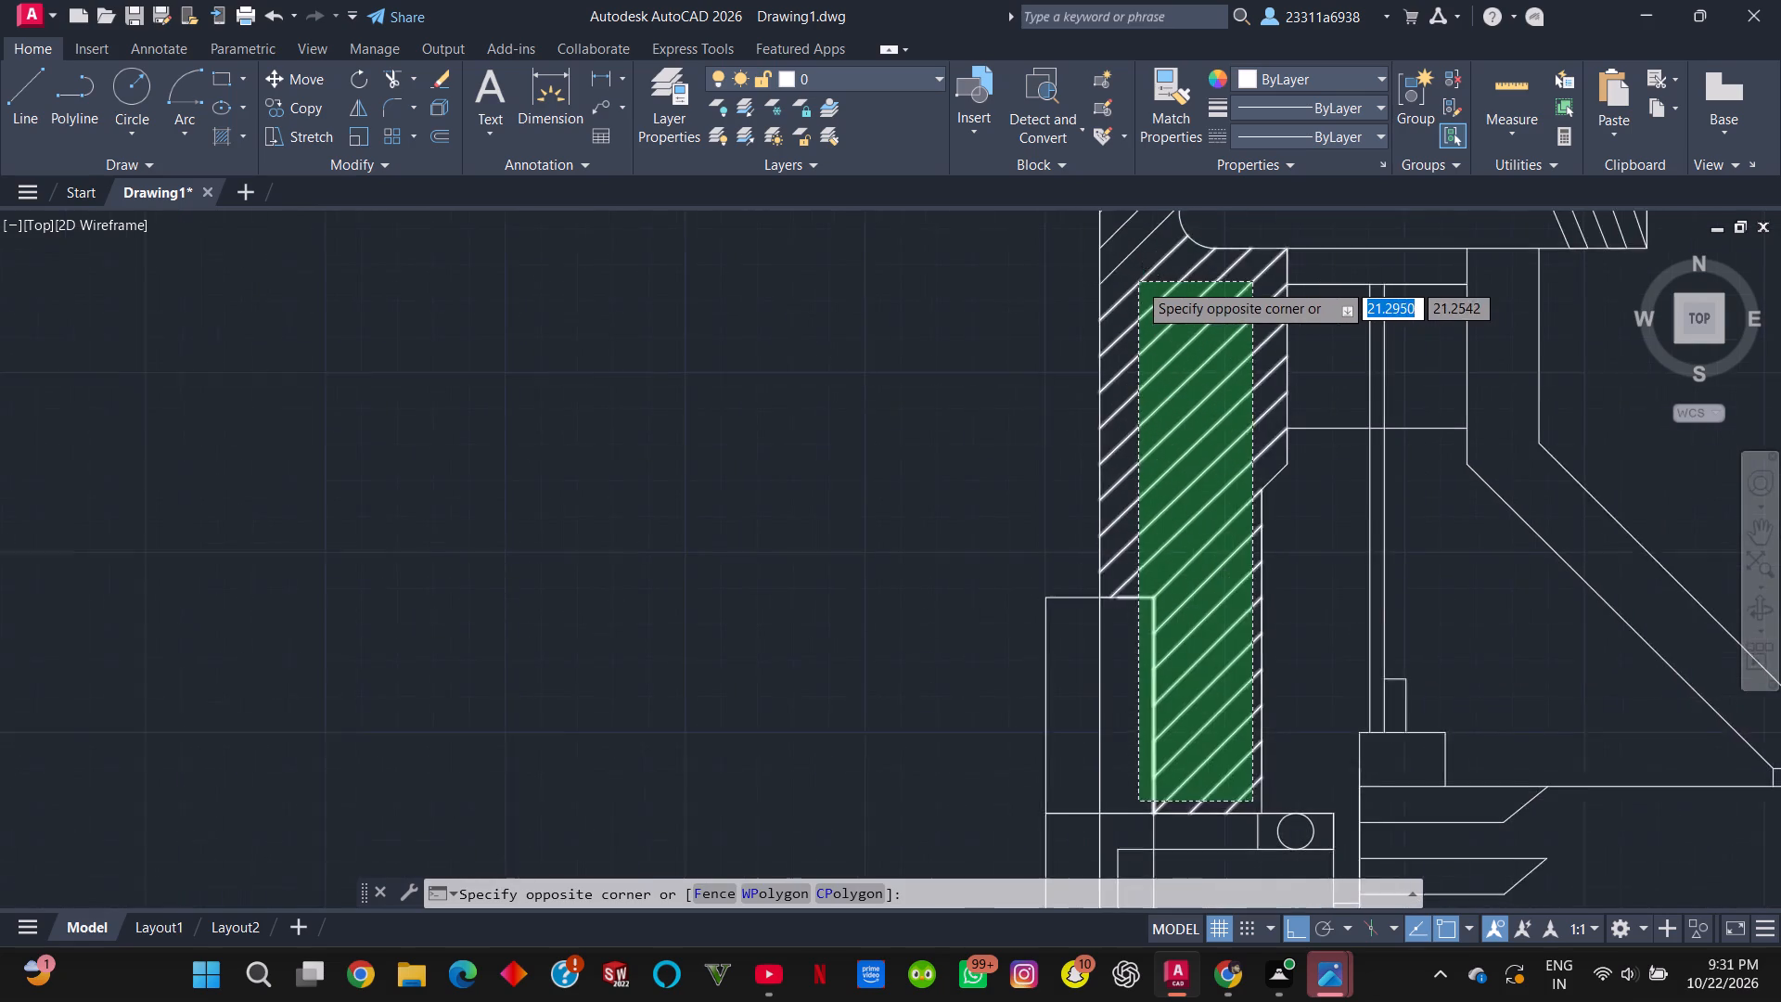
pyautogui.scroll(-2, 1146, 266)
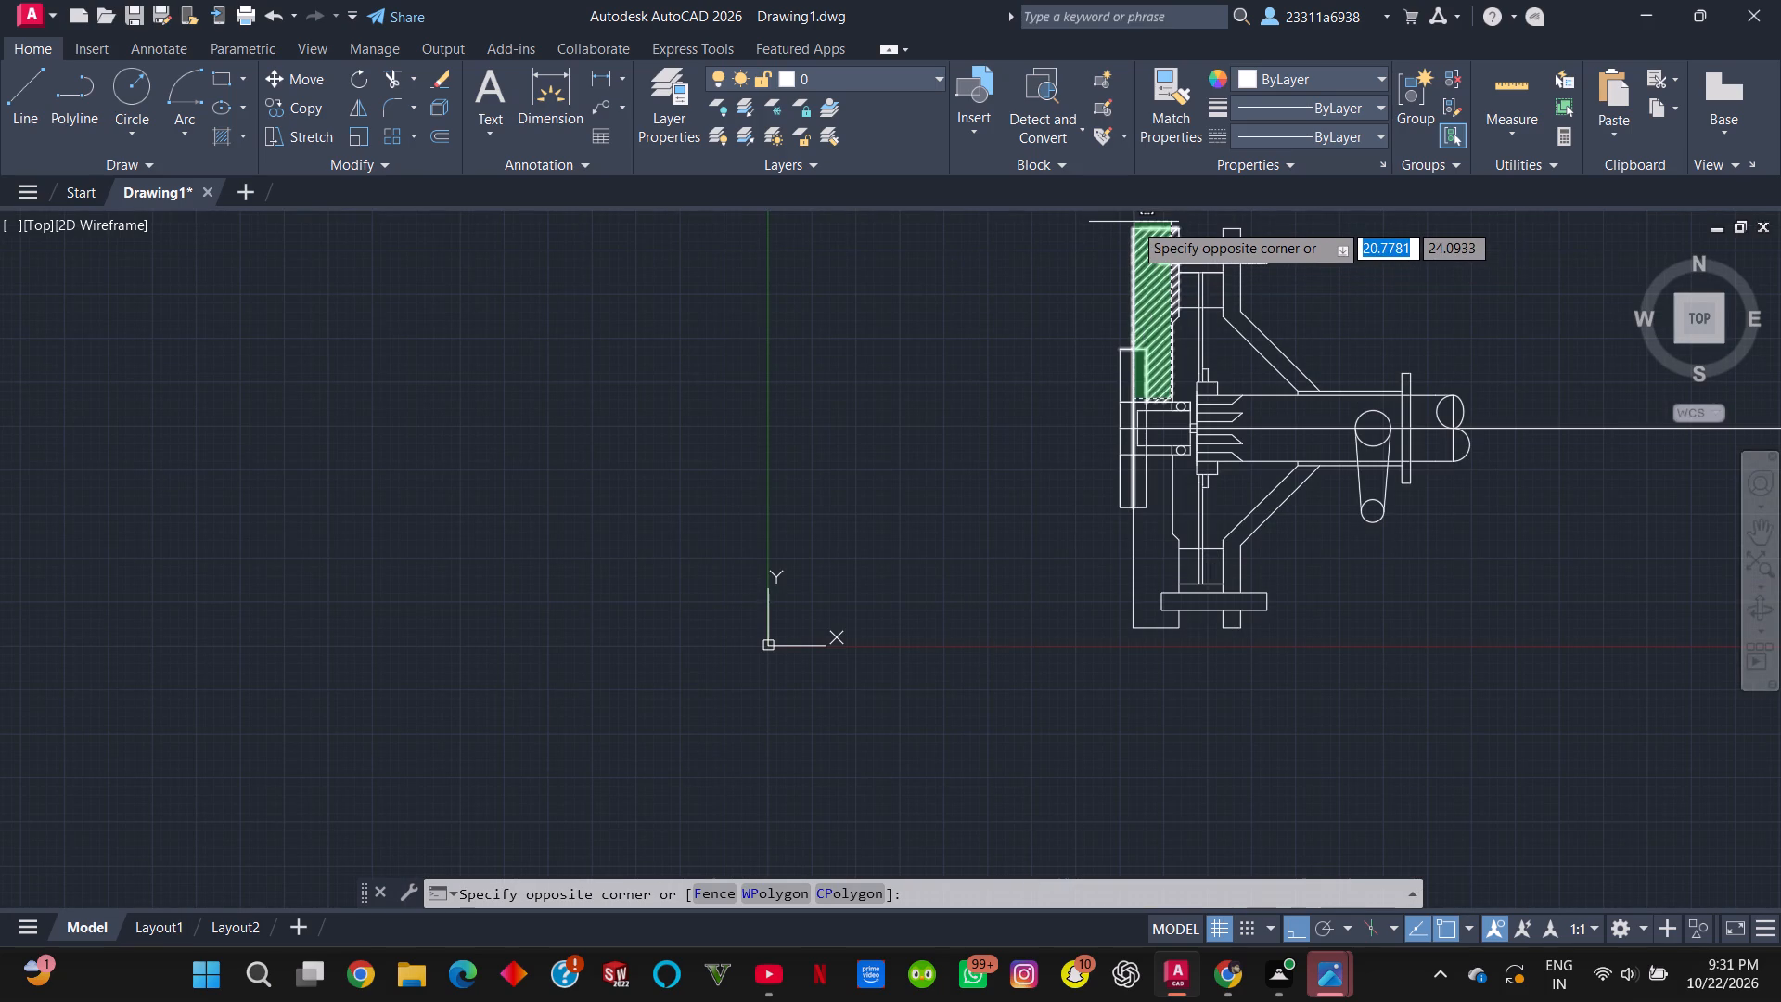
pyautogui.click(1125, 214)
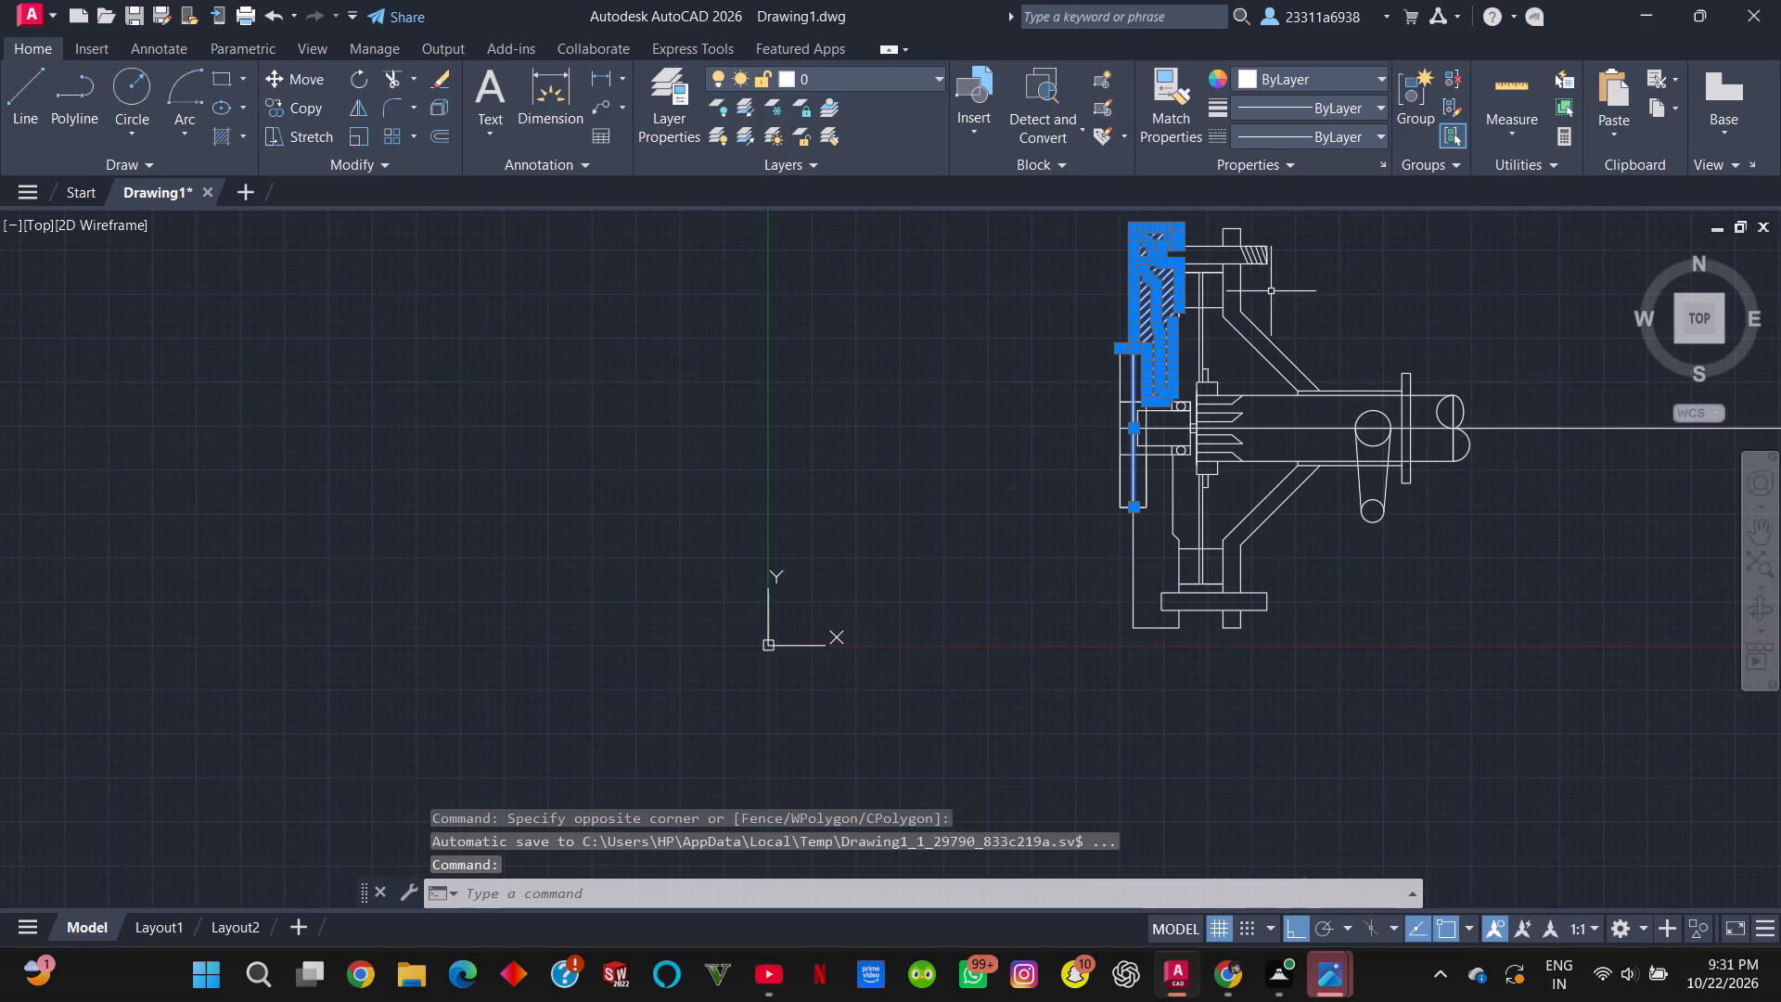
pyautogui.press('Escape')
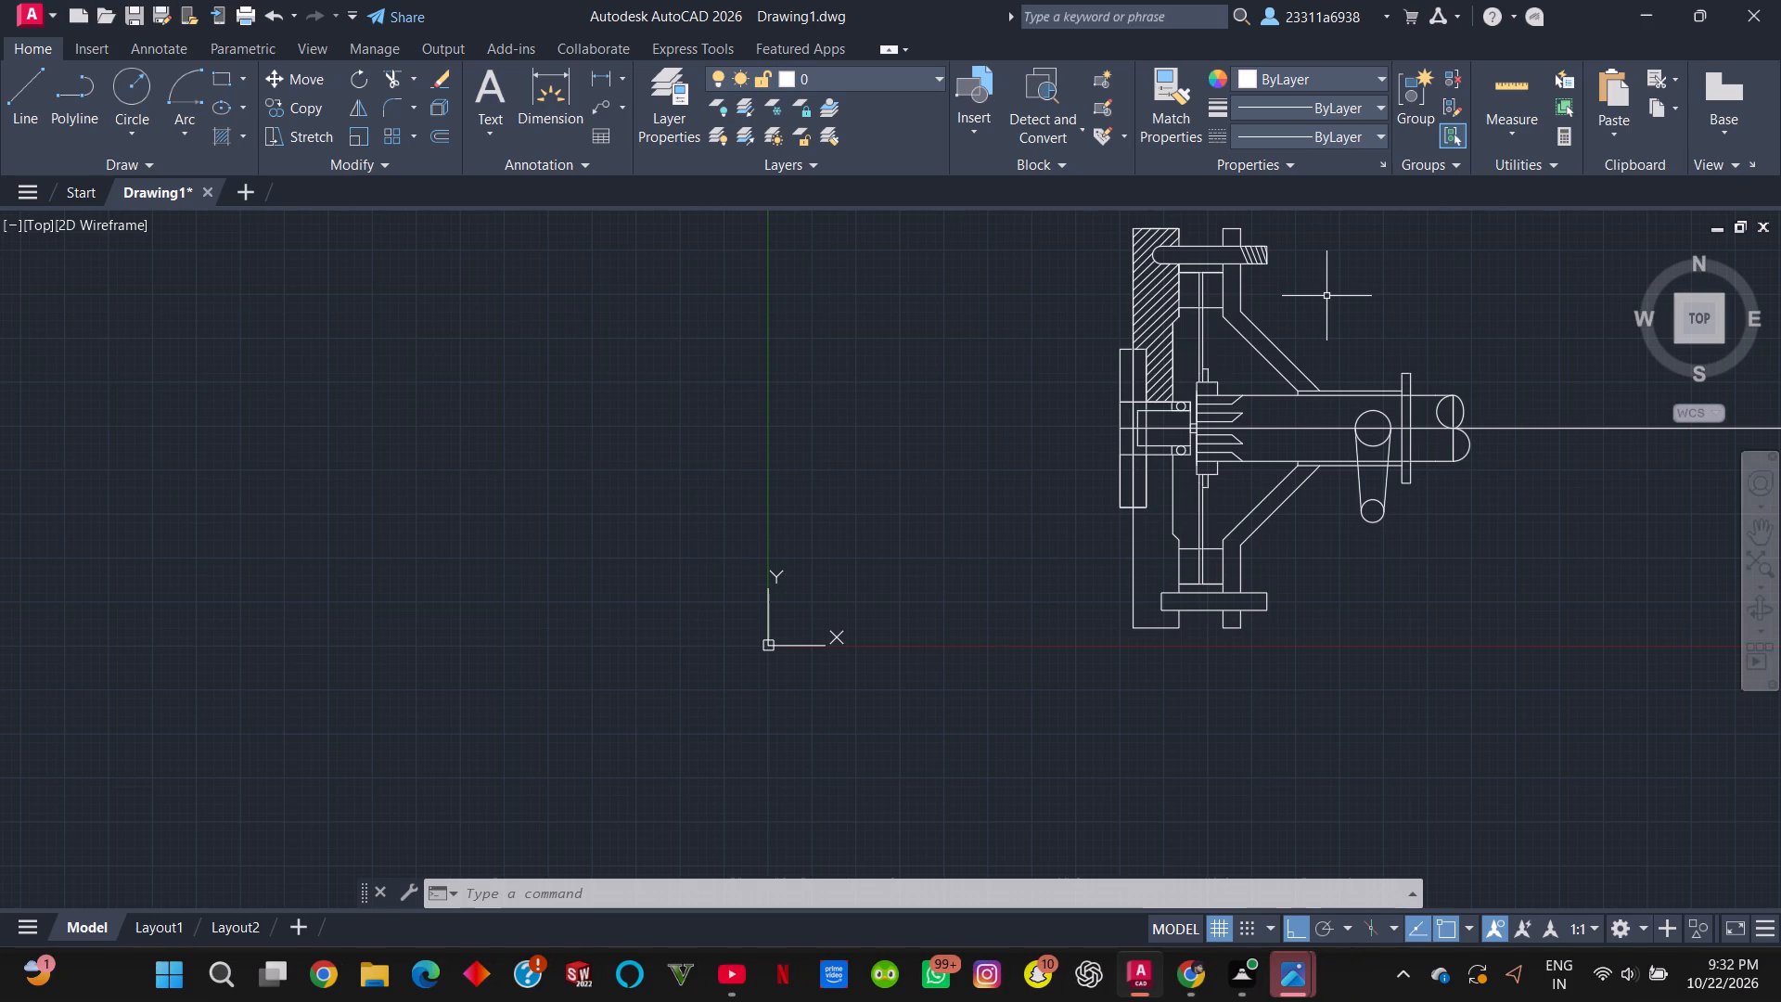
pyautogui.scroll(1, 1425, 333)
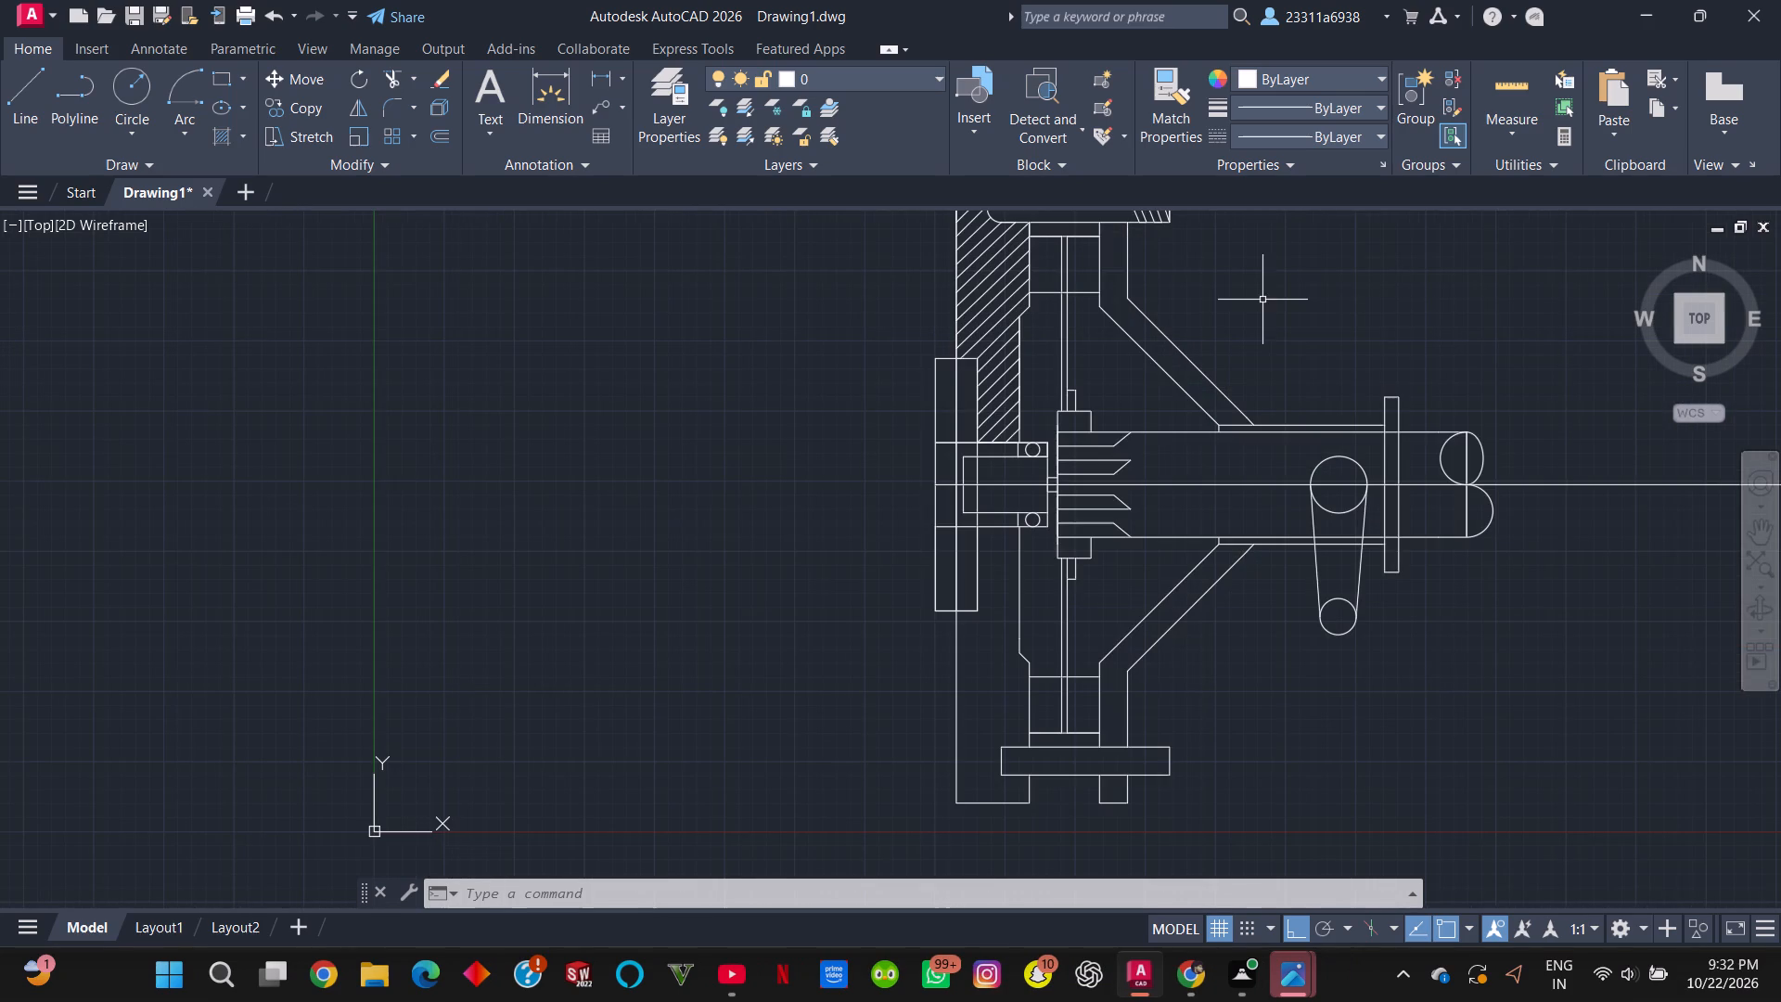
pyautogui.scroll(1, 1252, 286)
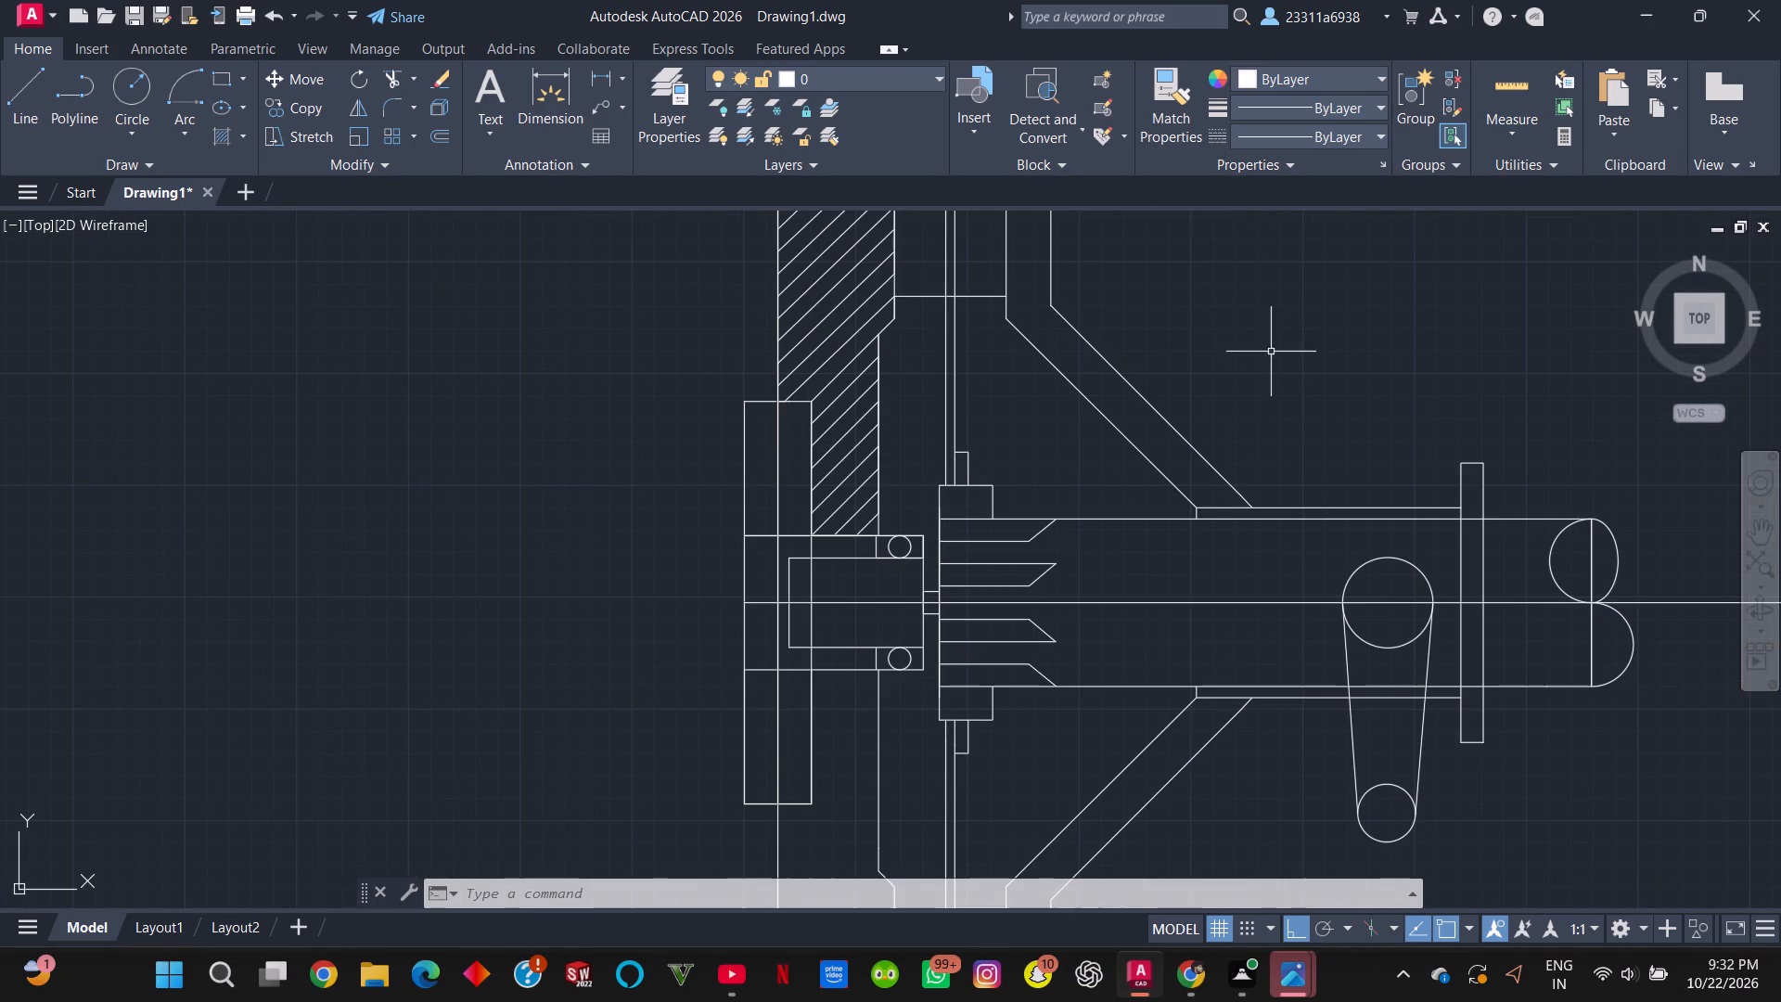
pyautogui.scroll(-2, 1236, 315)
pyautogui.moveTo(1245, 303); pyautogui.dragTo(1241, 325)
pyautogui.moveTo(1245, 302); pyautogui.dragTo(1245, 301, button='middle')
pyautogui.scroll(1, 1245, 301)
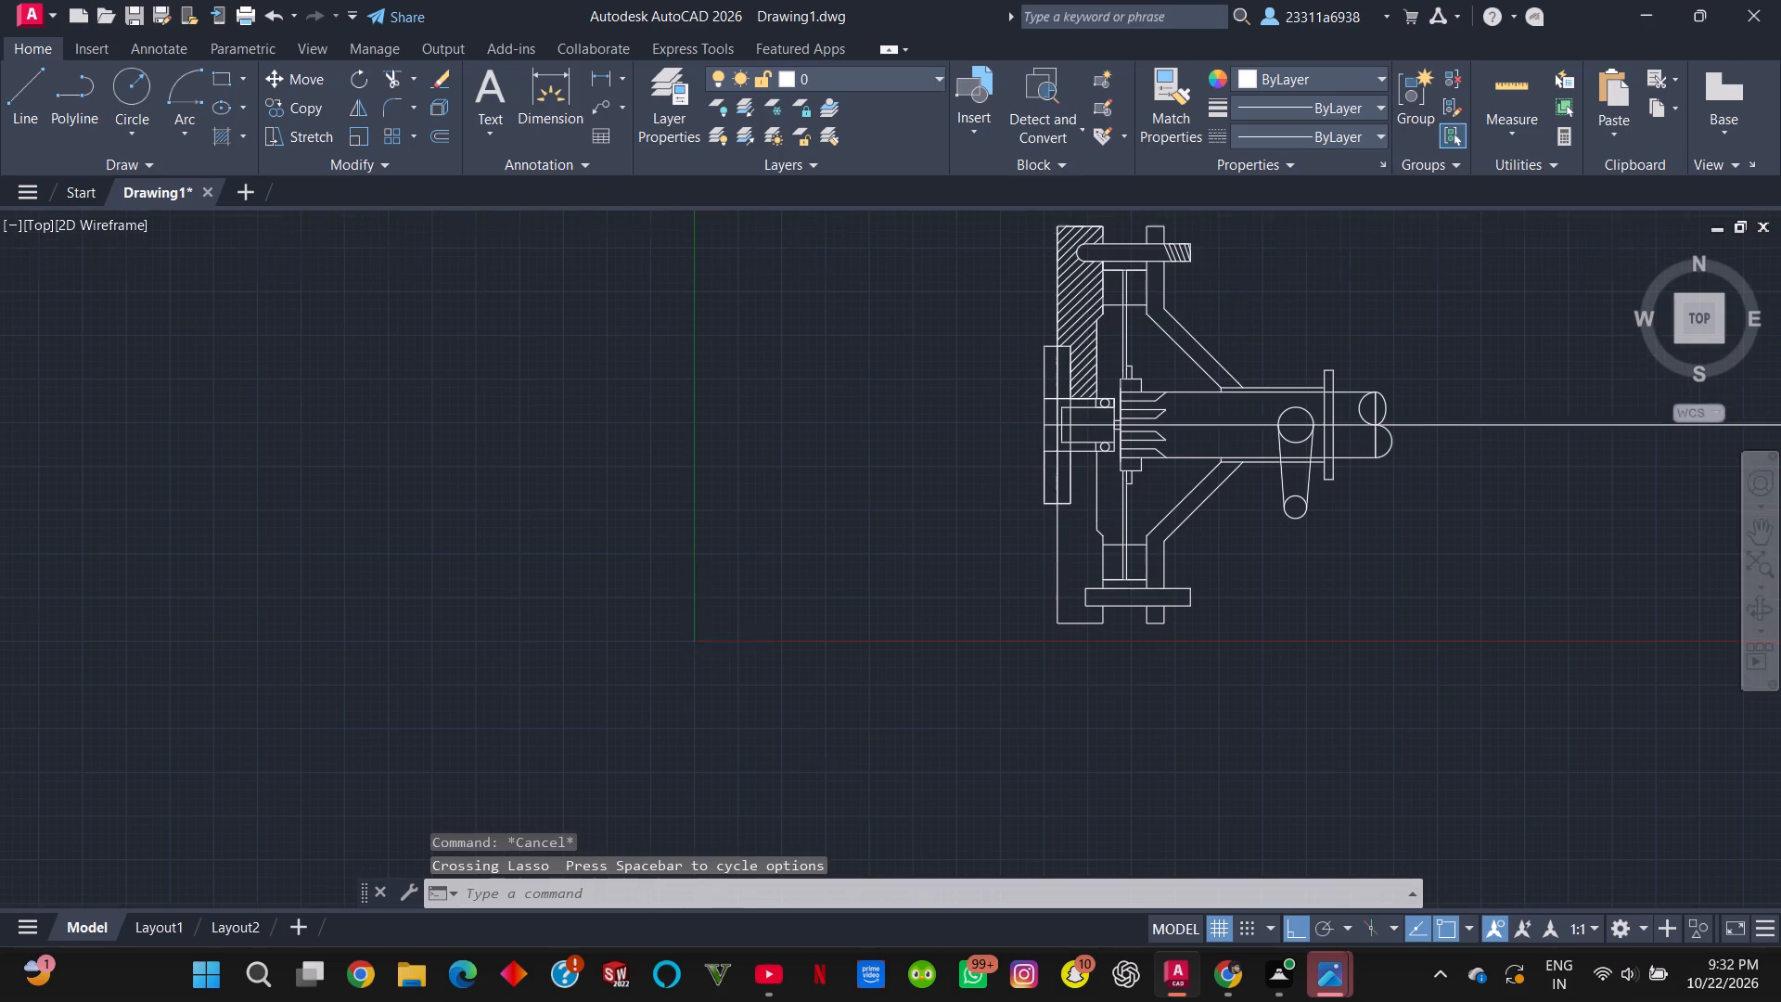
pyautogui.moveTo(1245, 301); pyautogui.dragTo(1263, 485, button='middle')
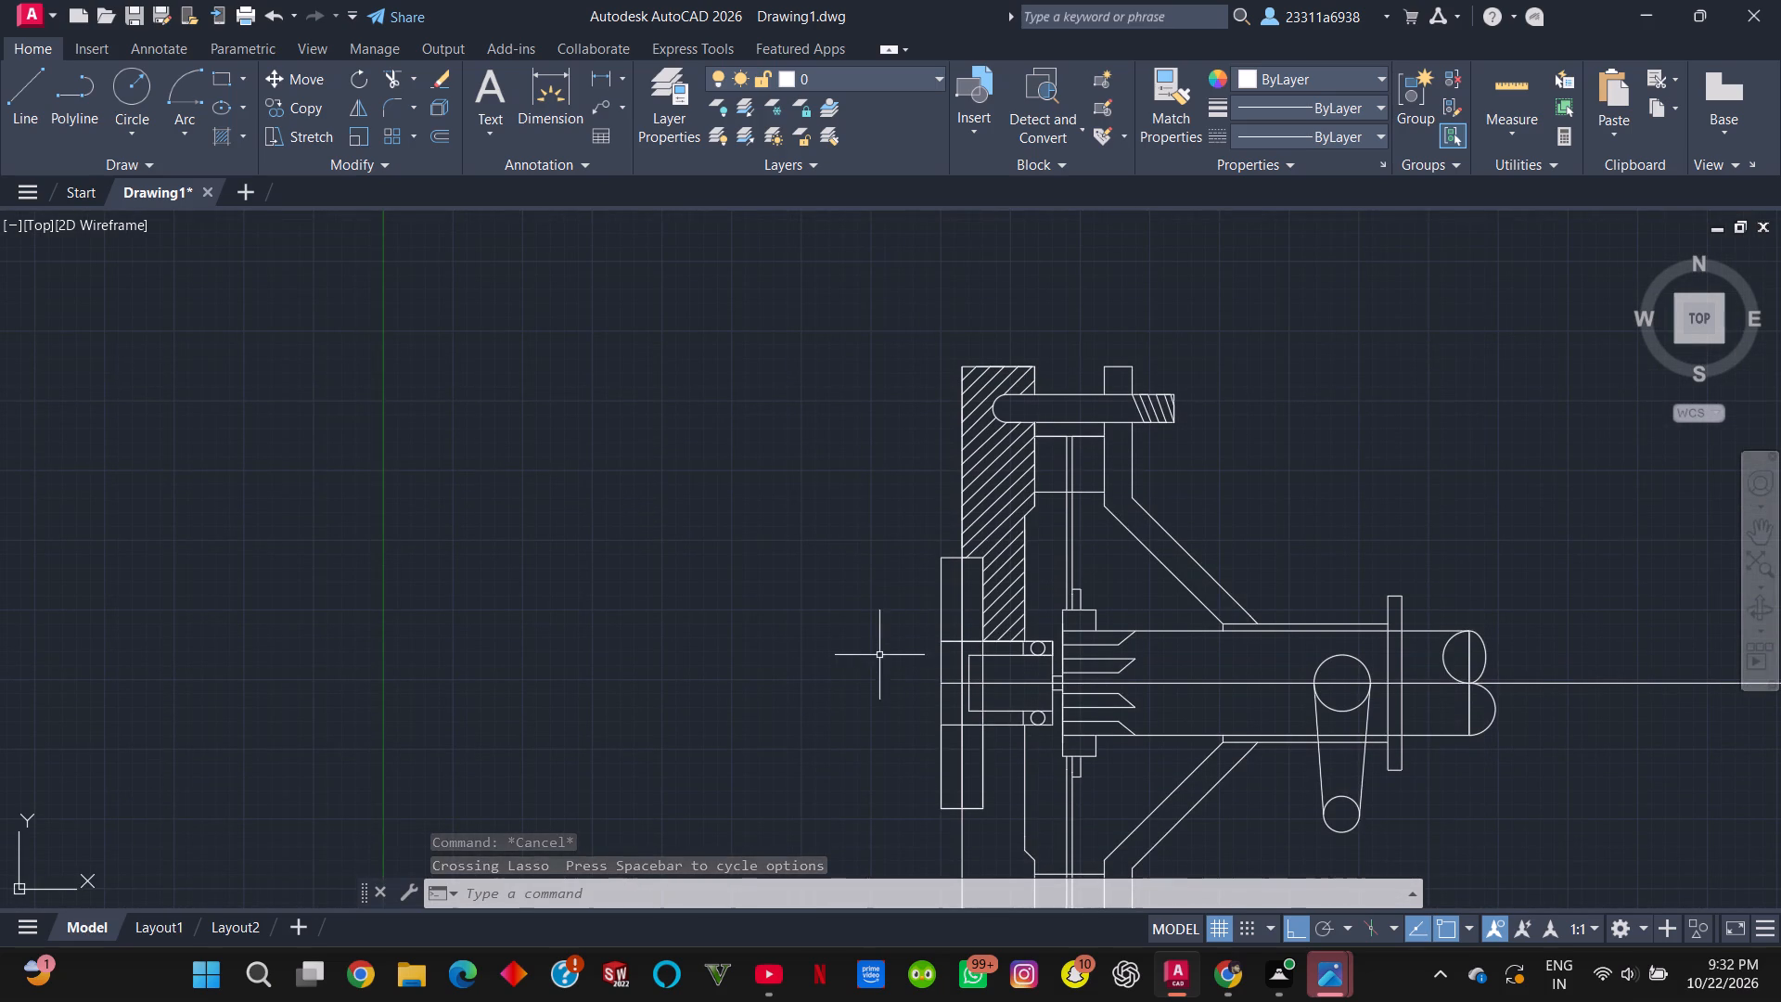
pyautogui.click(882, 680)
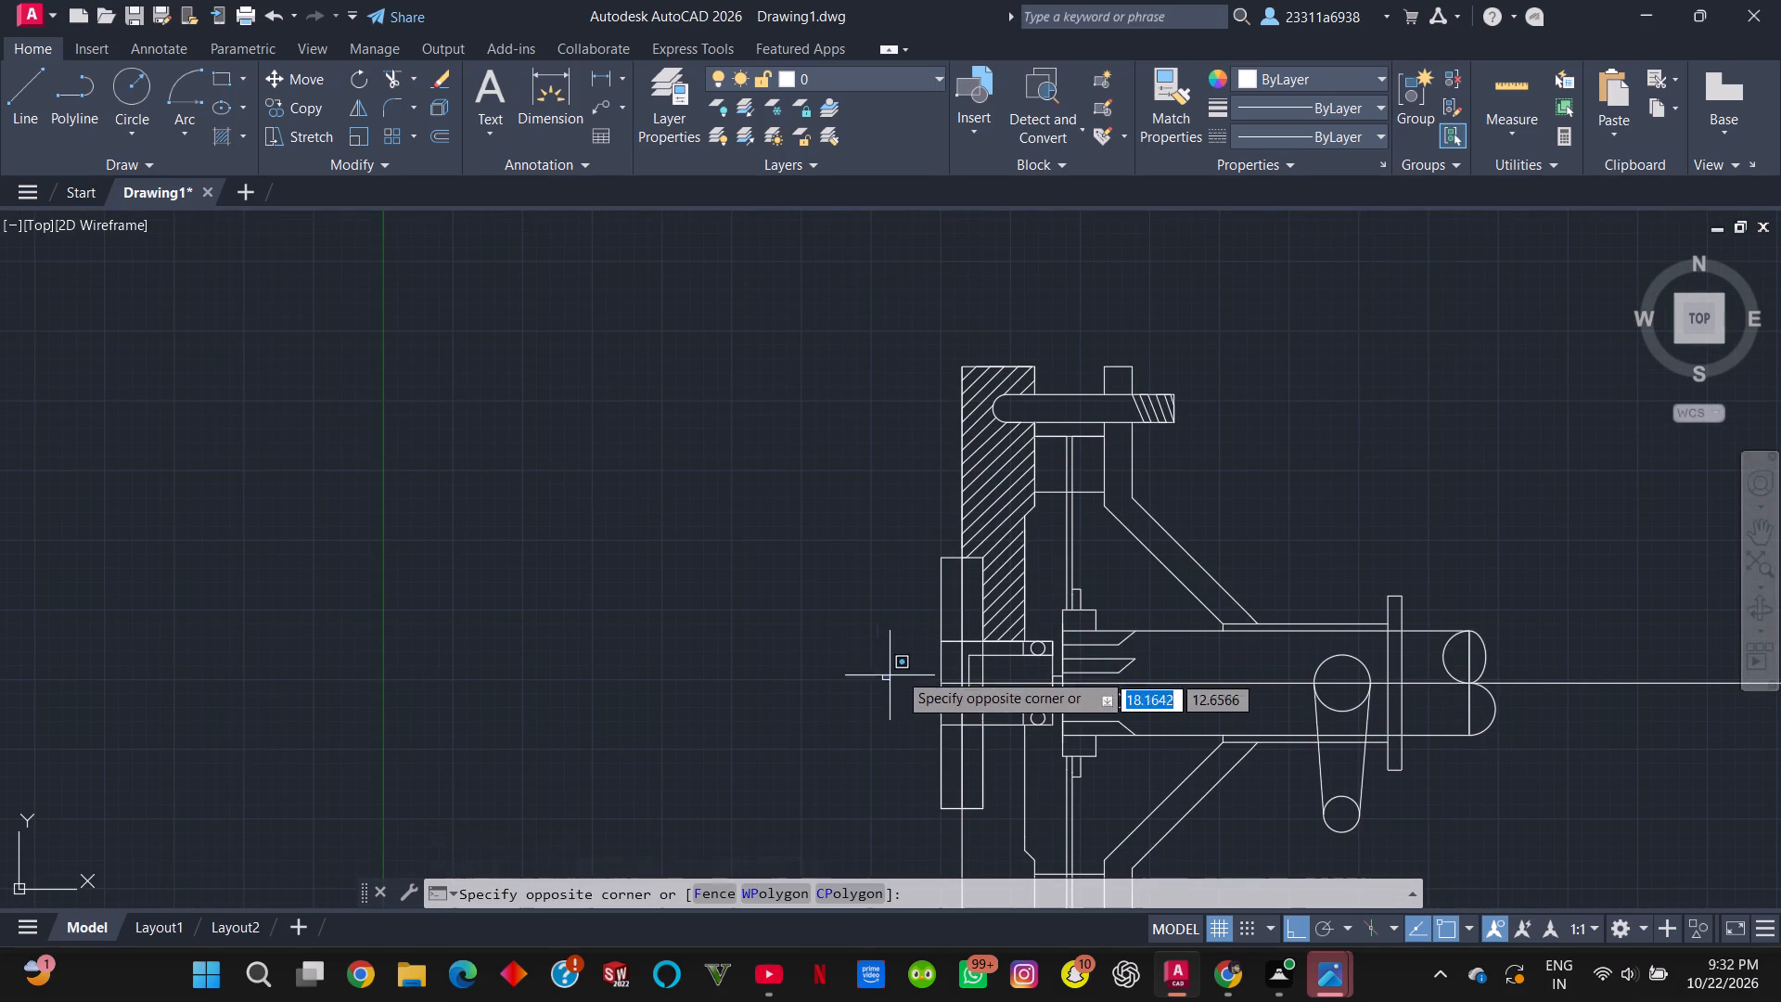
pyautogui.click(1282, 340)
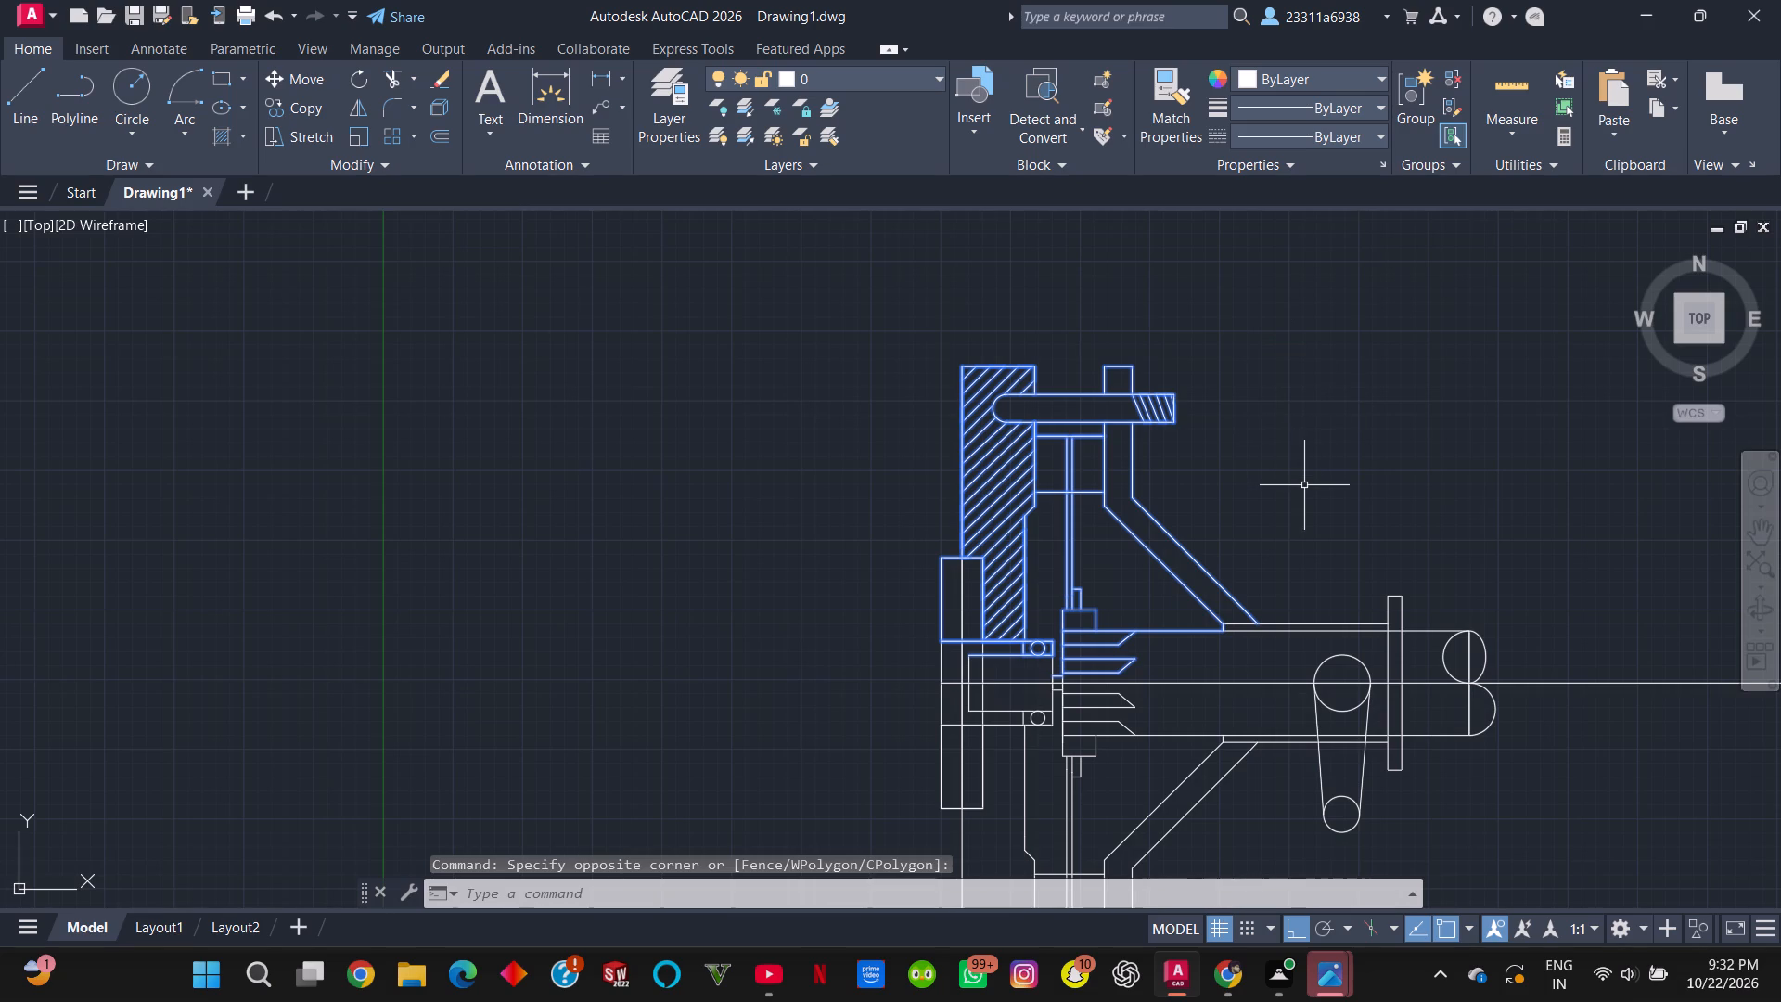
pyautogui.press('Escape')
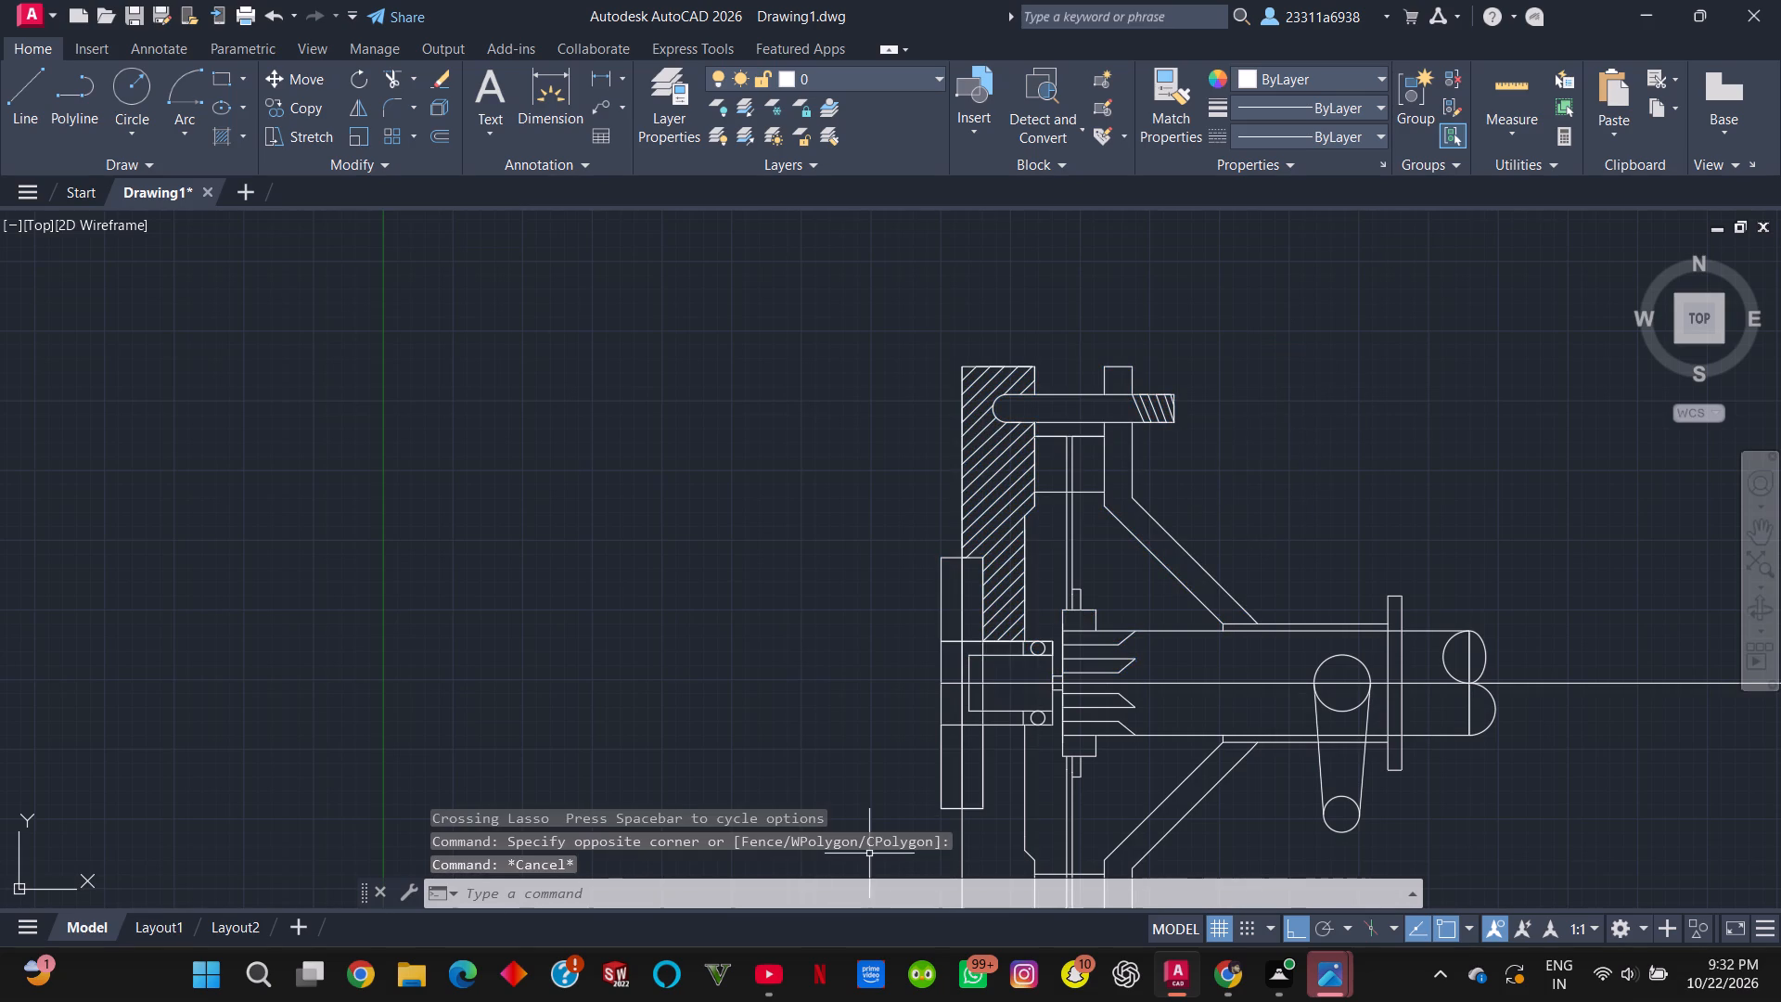
# Mirror the upper half of the clutch, including its hatching and rounded bar, across the horizontal central axis, keeping the source objects.
pyautogui.click(873, 903)
pyautogui.press('m')
pyautogui.press('i')
pyautogui.write('rr')
pyautogui.click(598, 812)
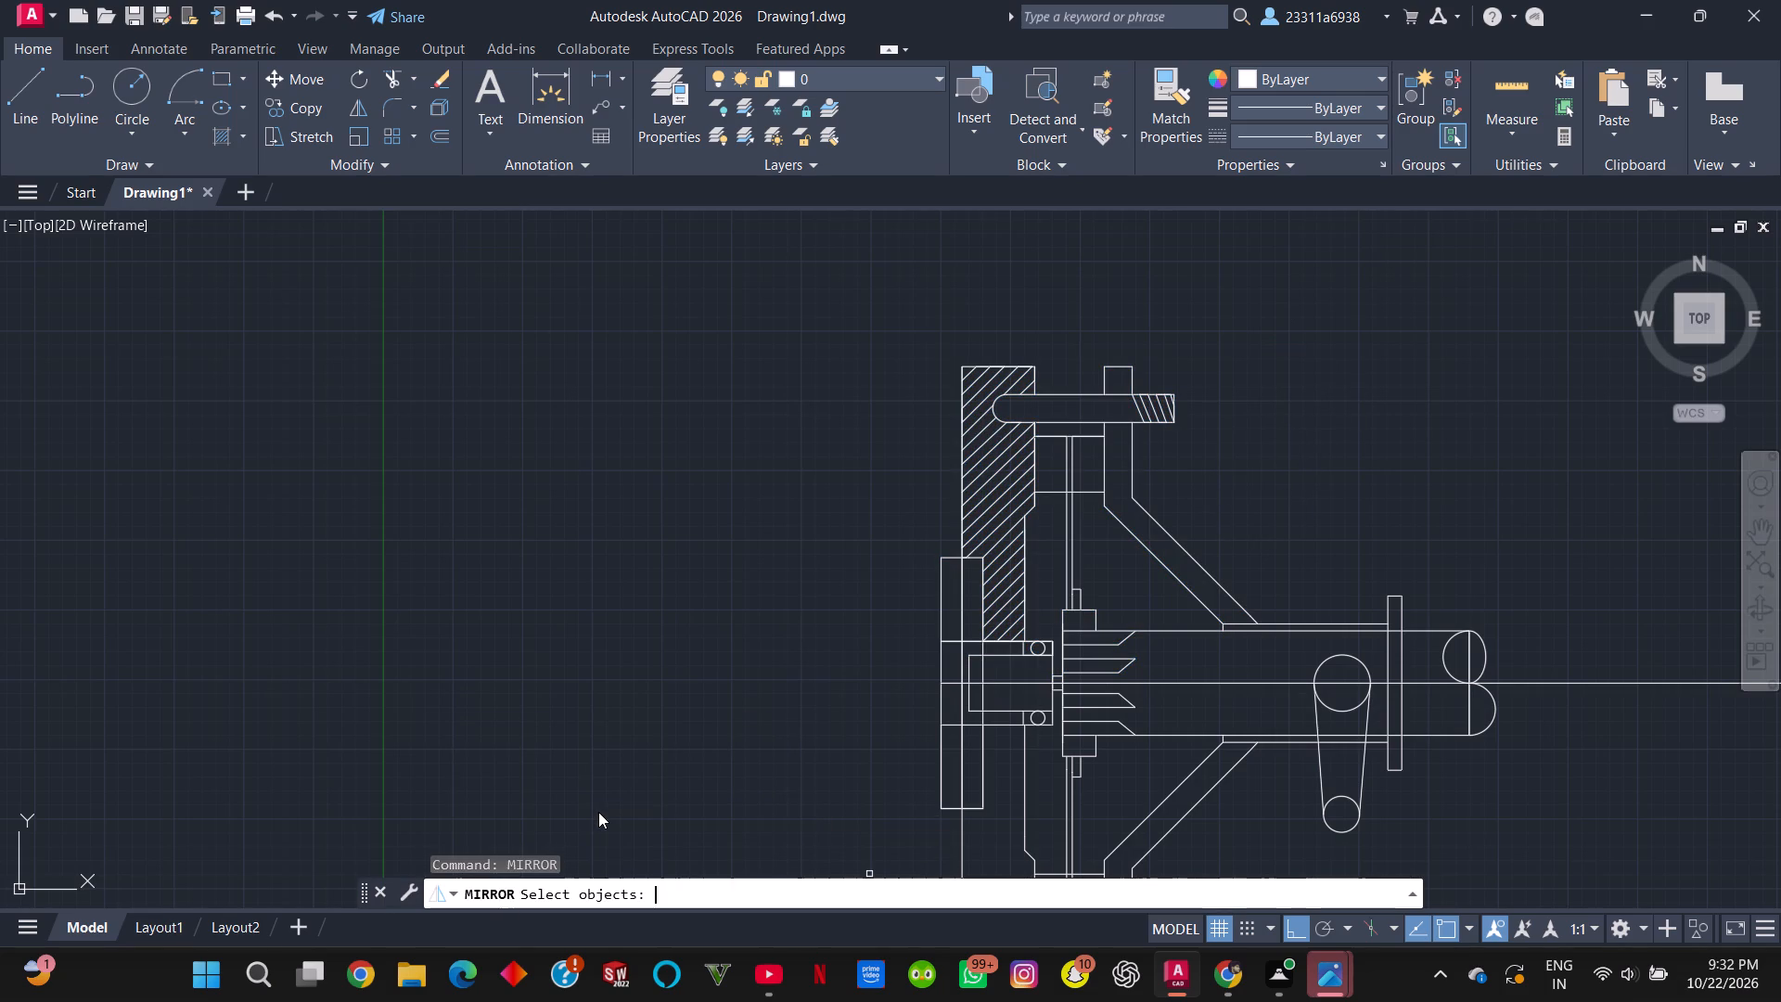
pyautogui.click(1264, 675)
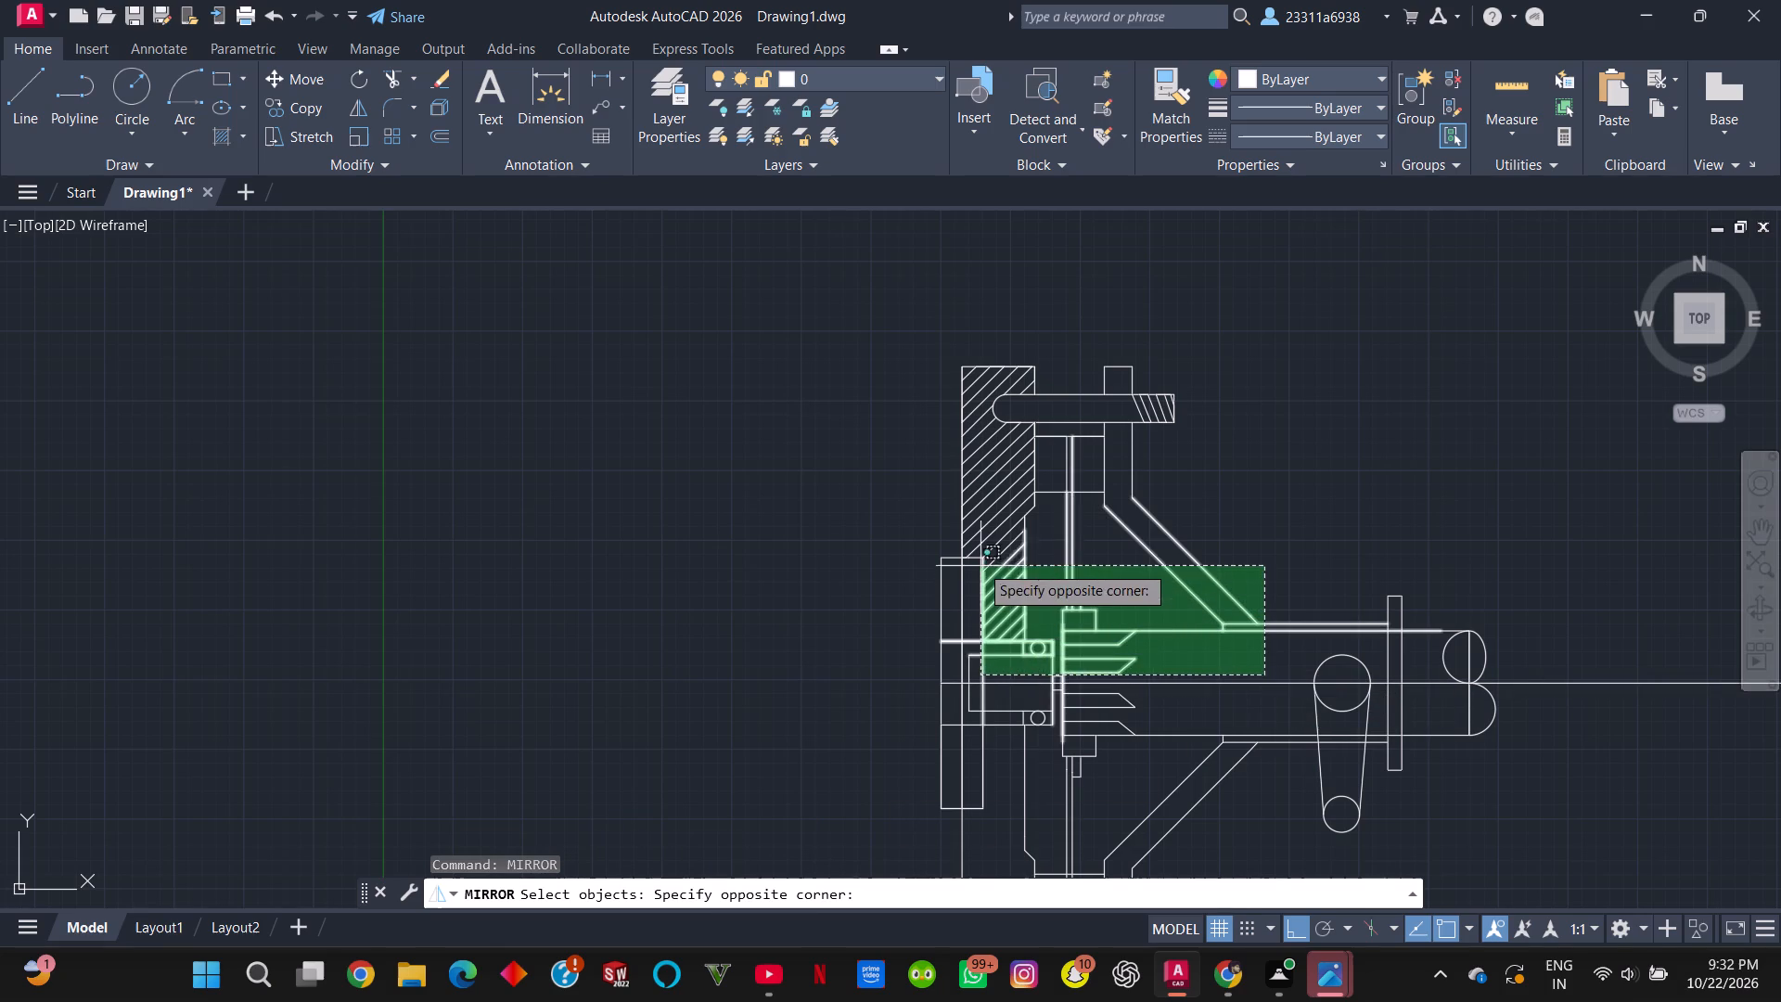
pyautogui.click(903, 337)
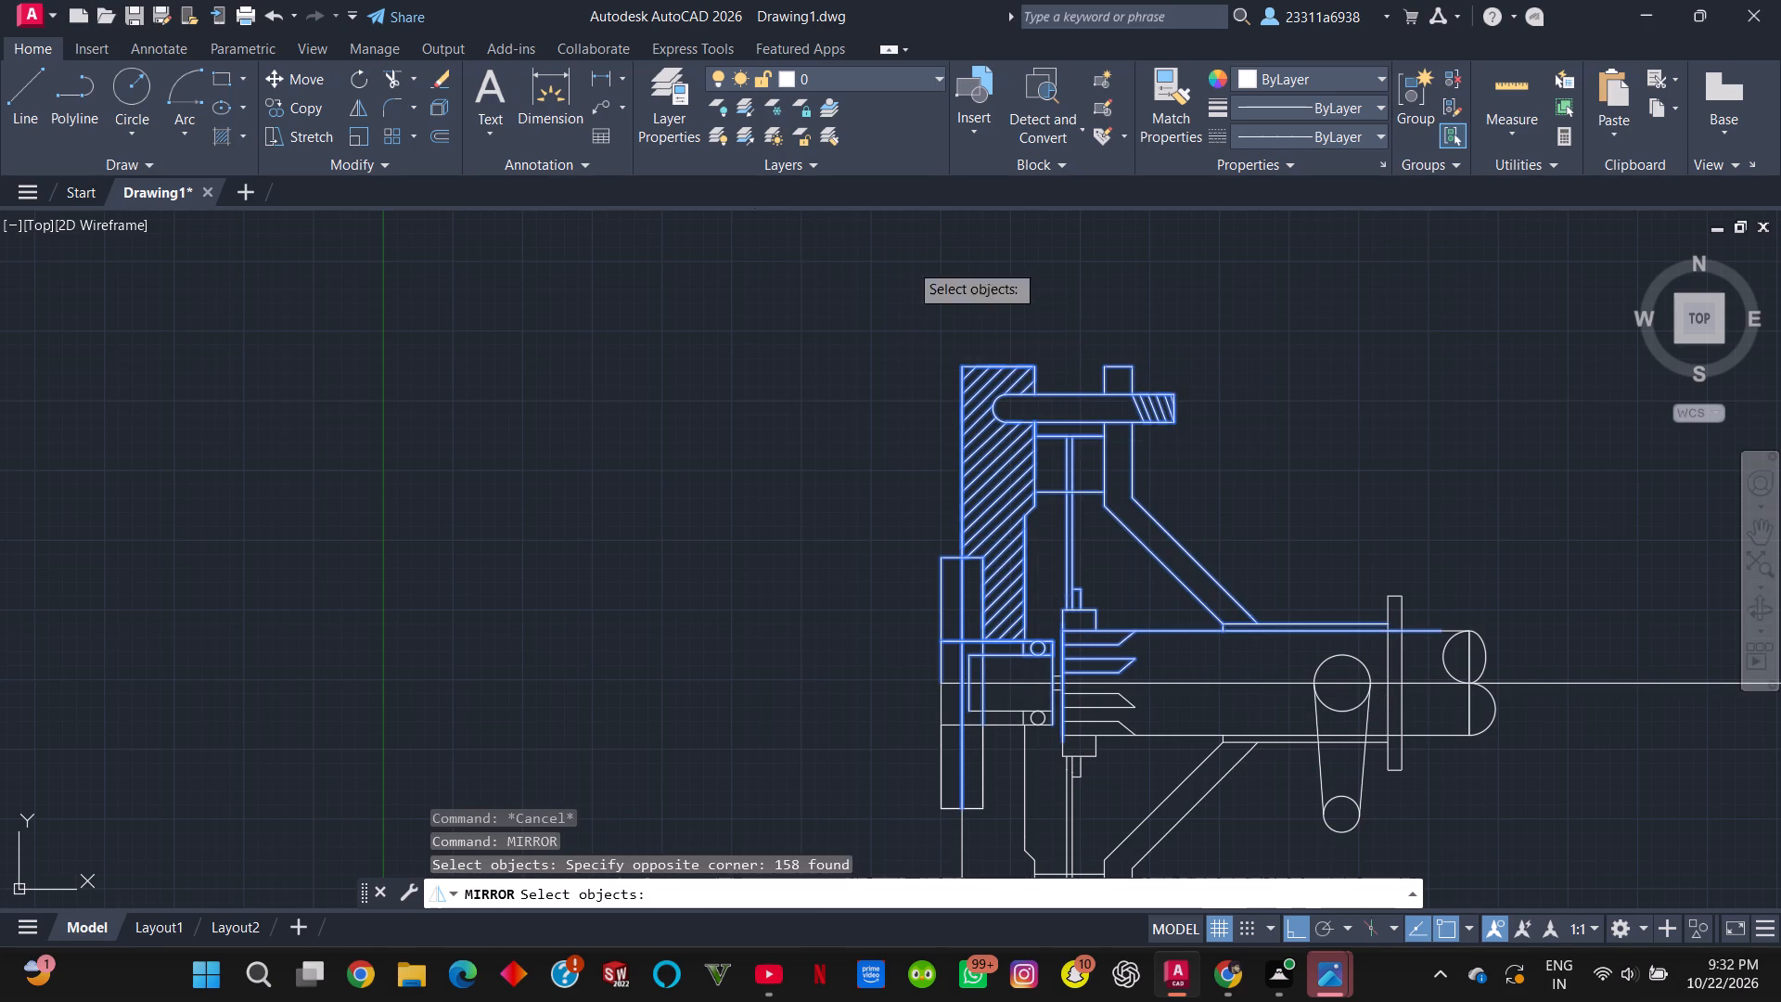
pyautogui.press('Return')
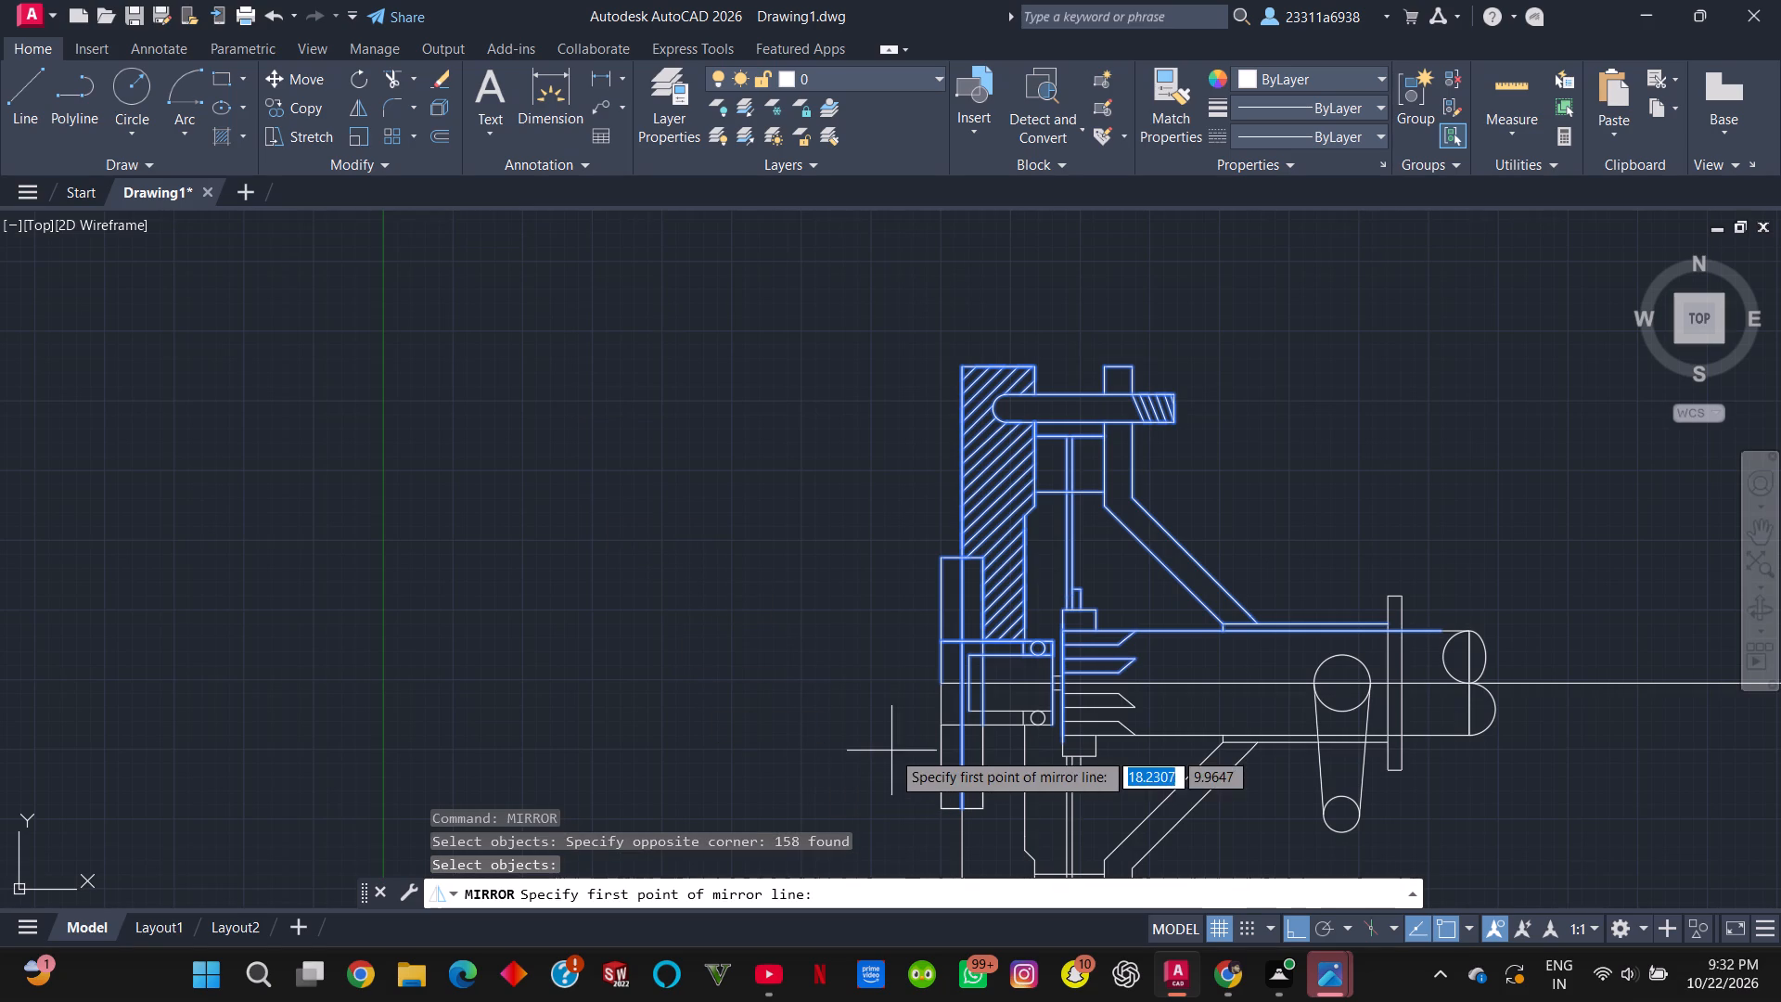
pyautogui.click(1215, 680)
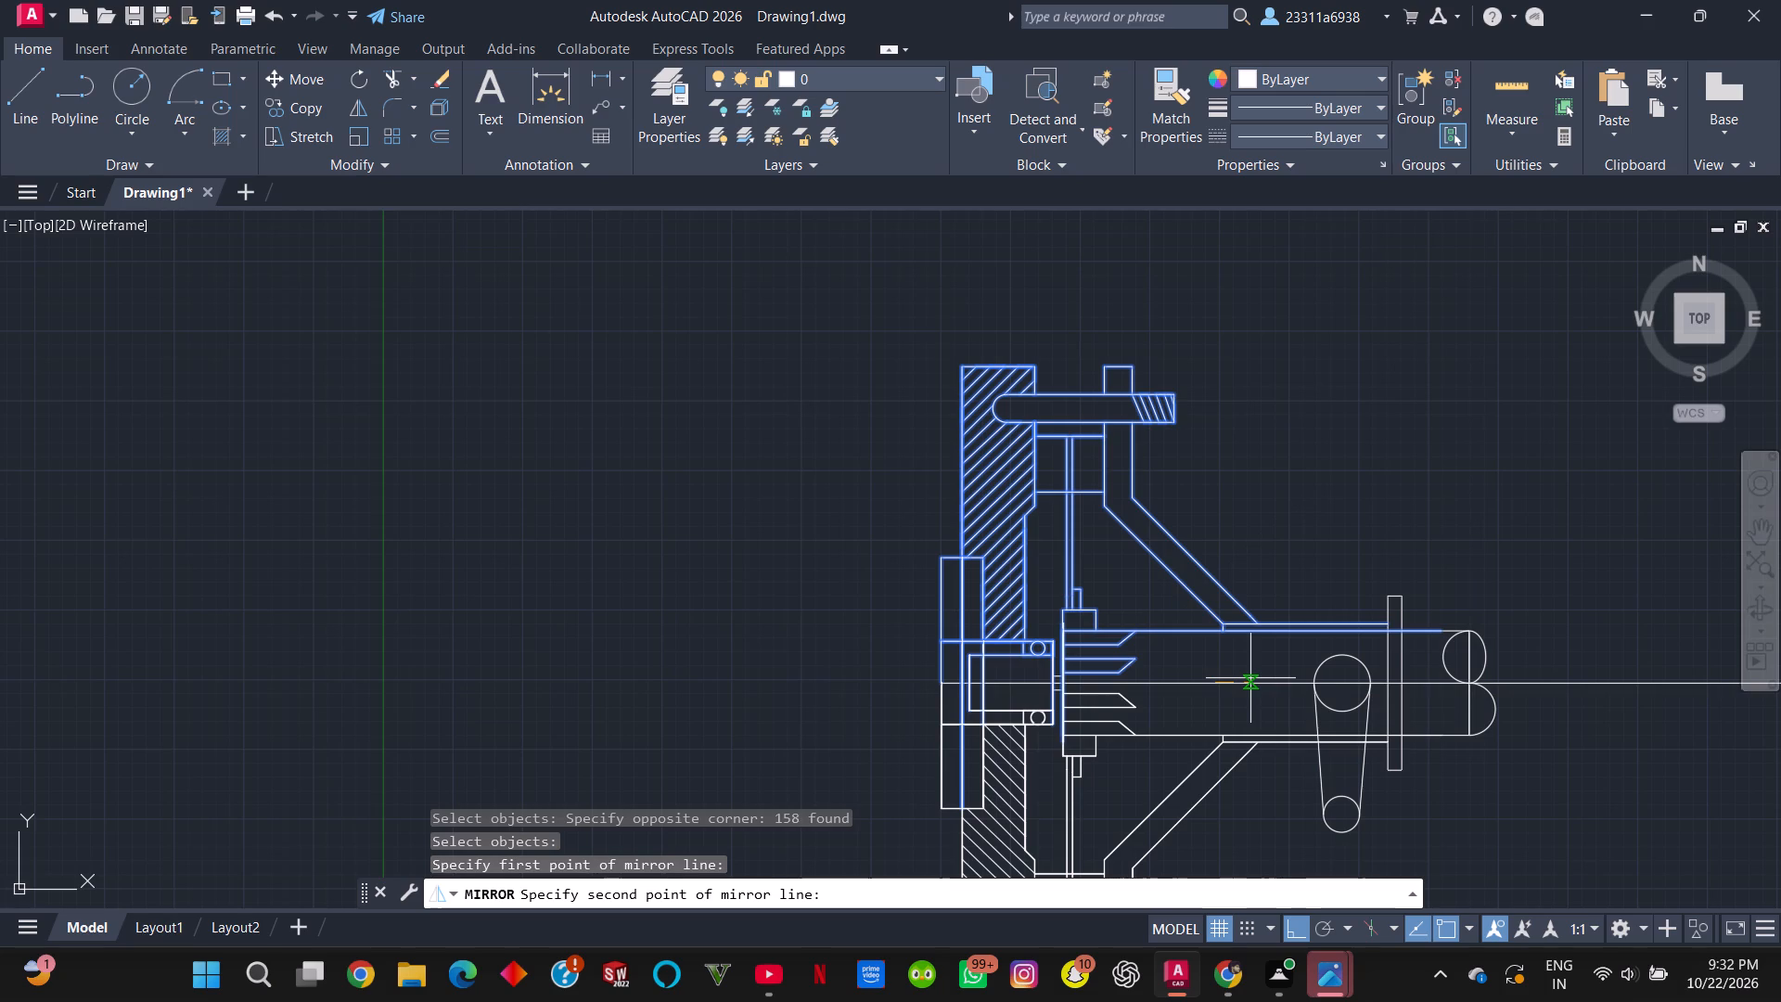
pyautogui.click(1258, 680)
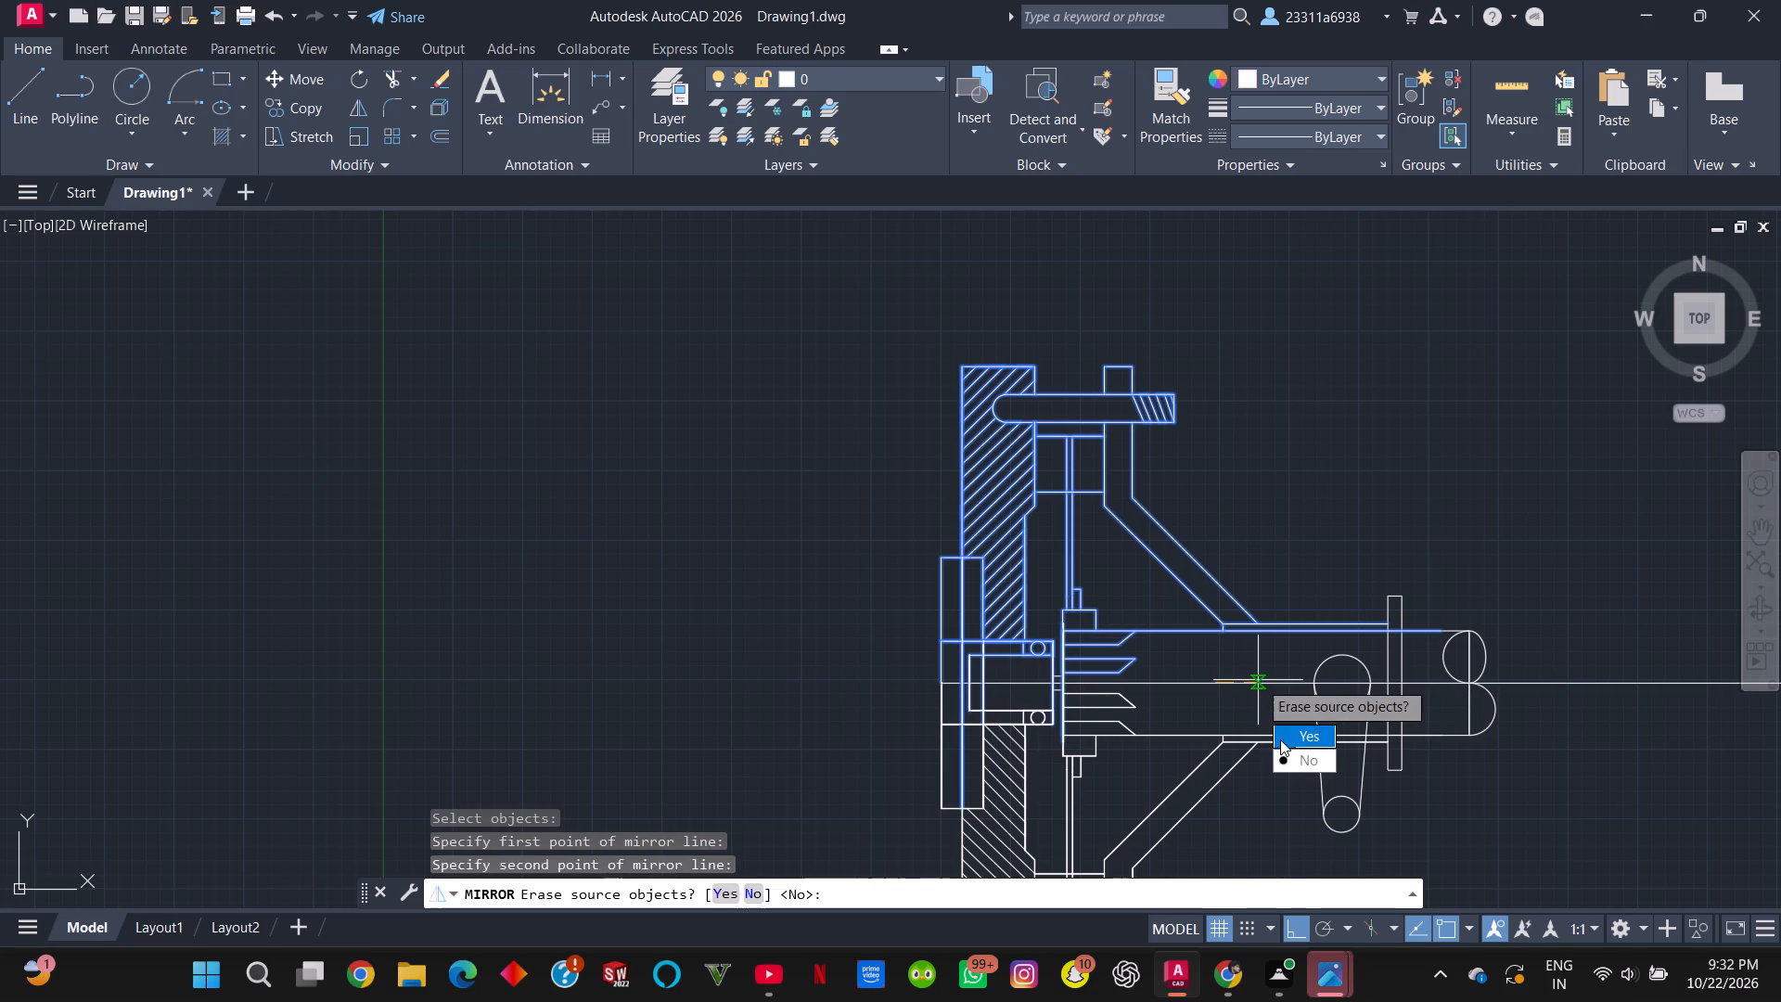
pyautogui.moveTo(1291, 760); pyautogui.dragTo(1258, 680)
pyautogui.scroll(-2, 1312, 867)
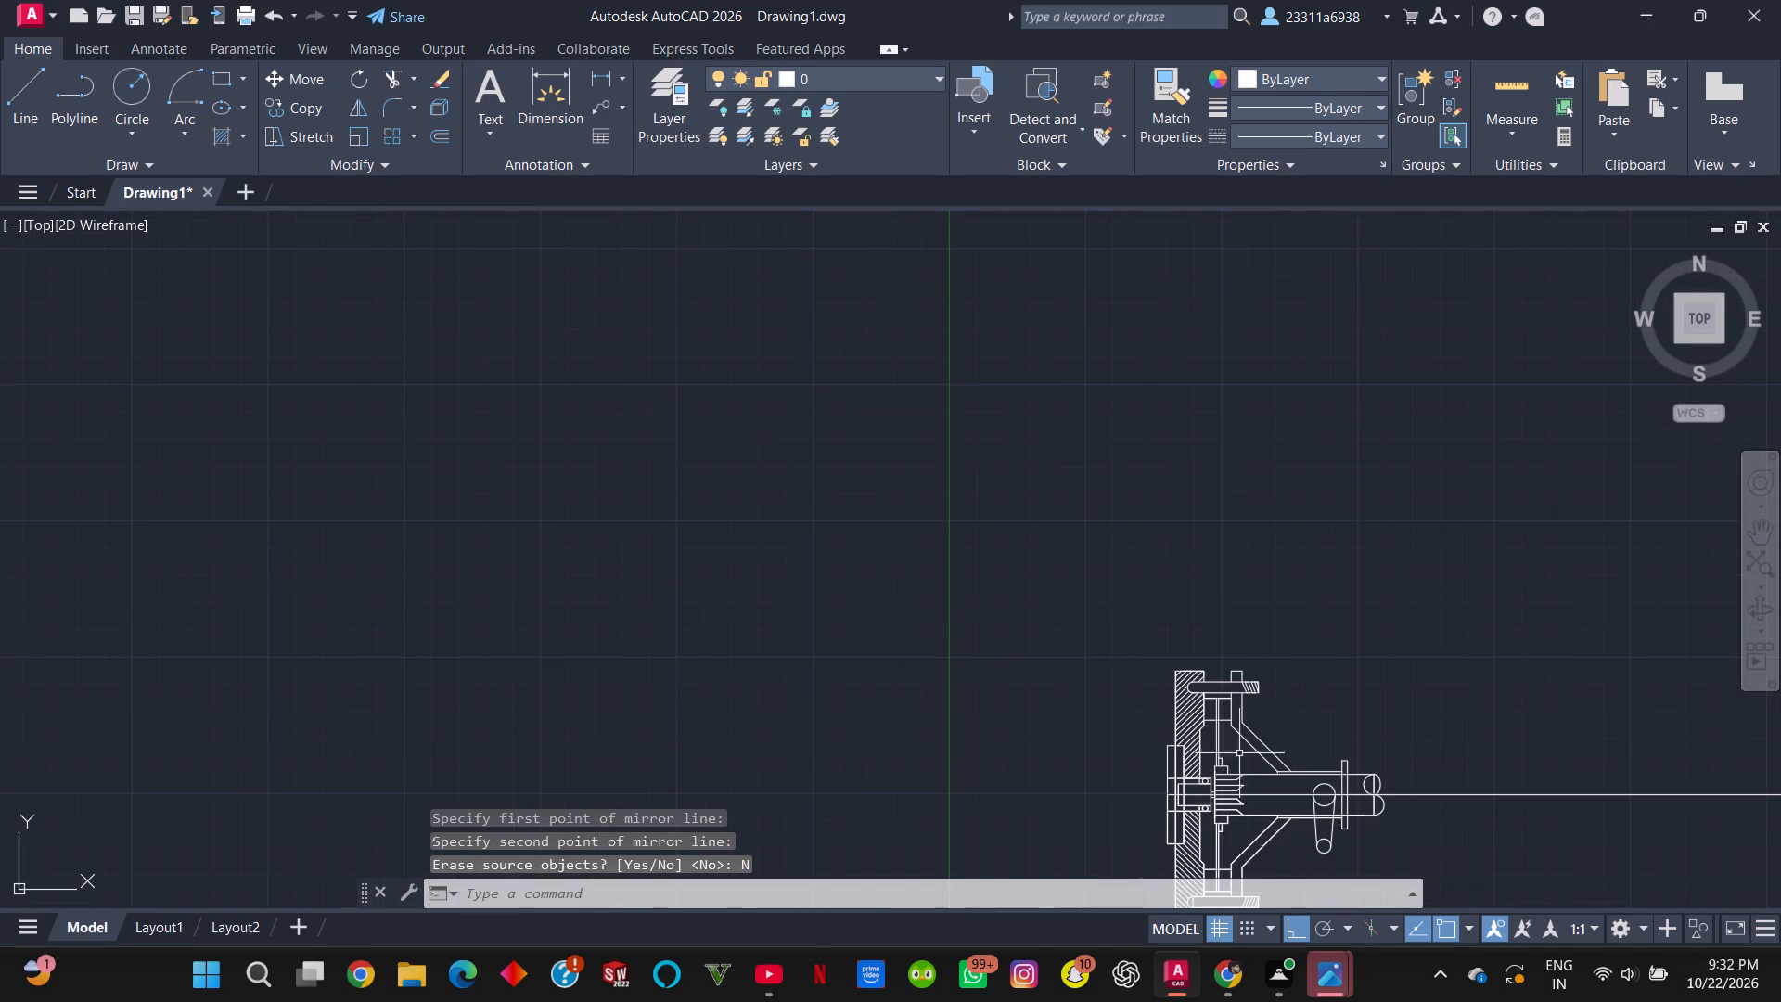
pyautogui.moveTo(1354, 668); pyautogui.dragTo(1352, 559, button='middle')
pyautogui.middleClick(1352, 551)
pyautogui.scroll(1, 1352, 551)
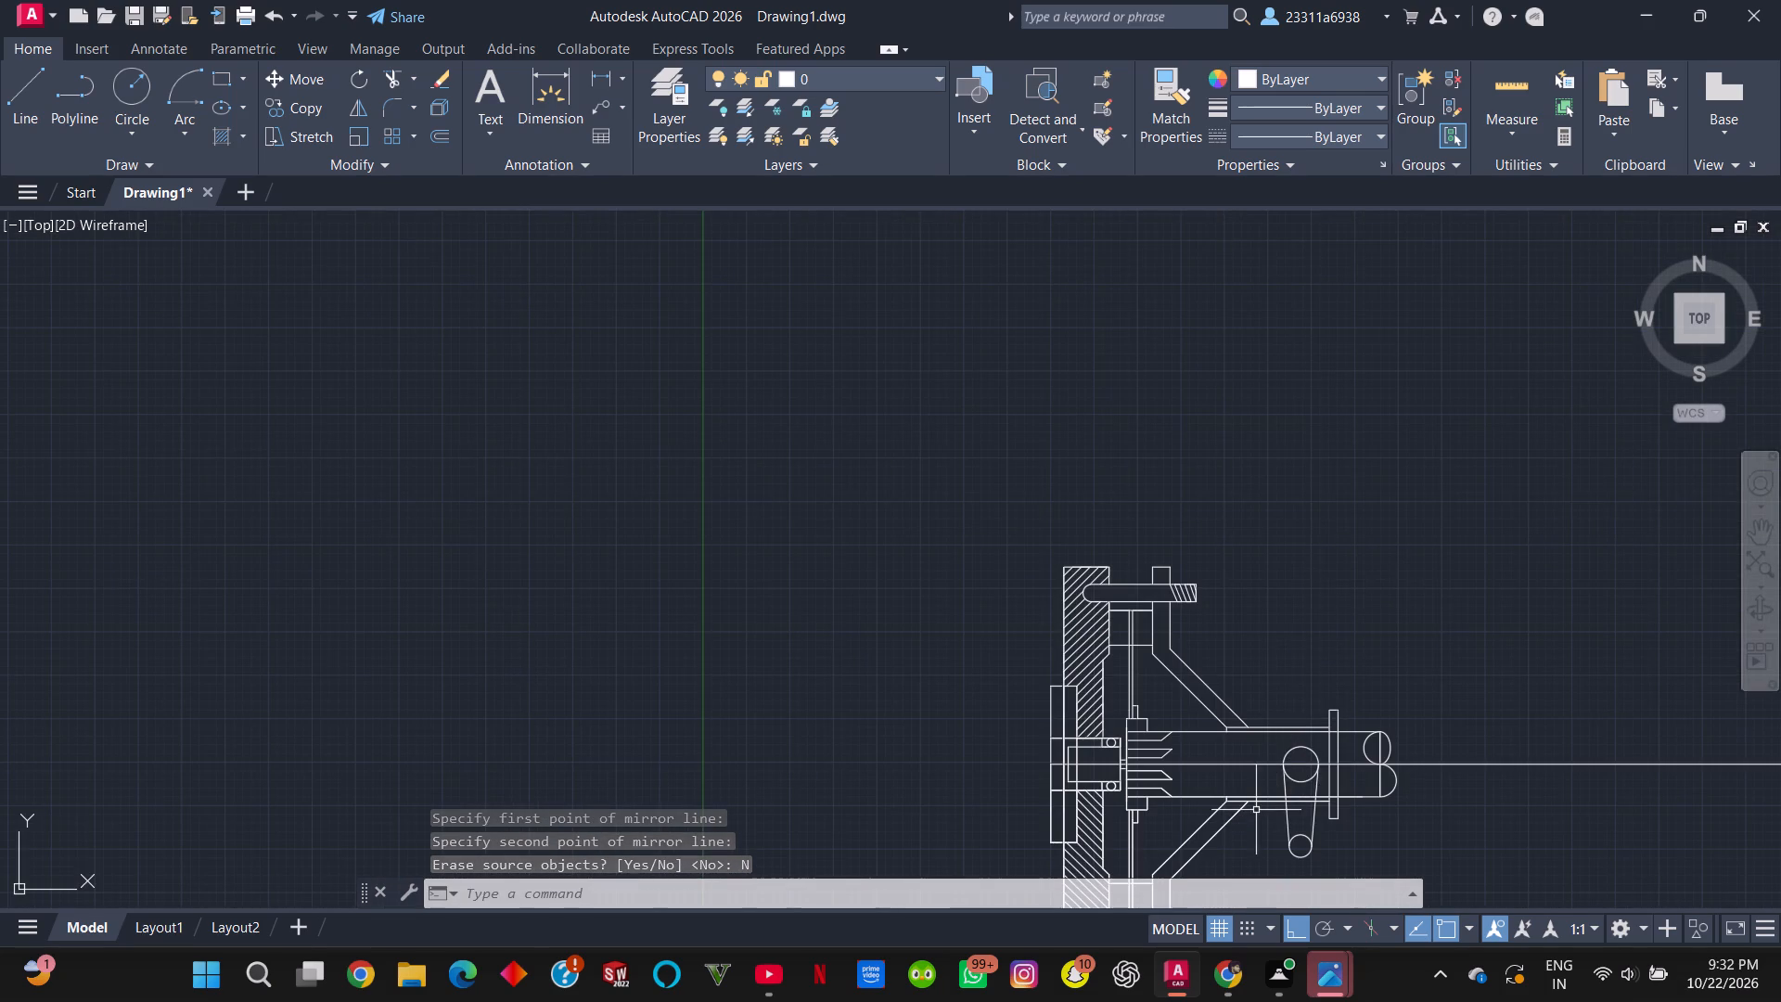
# Trim the straight vertical line at the mirrored lower bar's rounded end so the half circle opens into the bar.
pyautogui.moveTo(1257, 808); pyautogui.dragTo(1275, 658, button='middle')
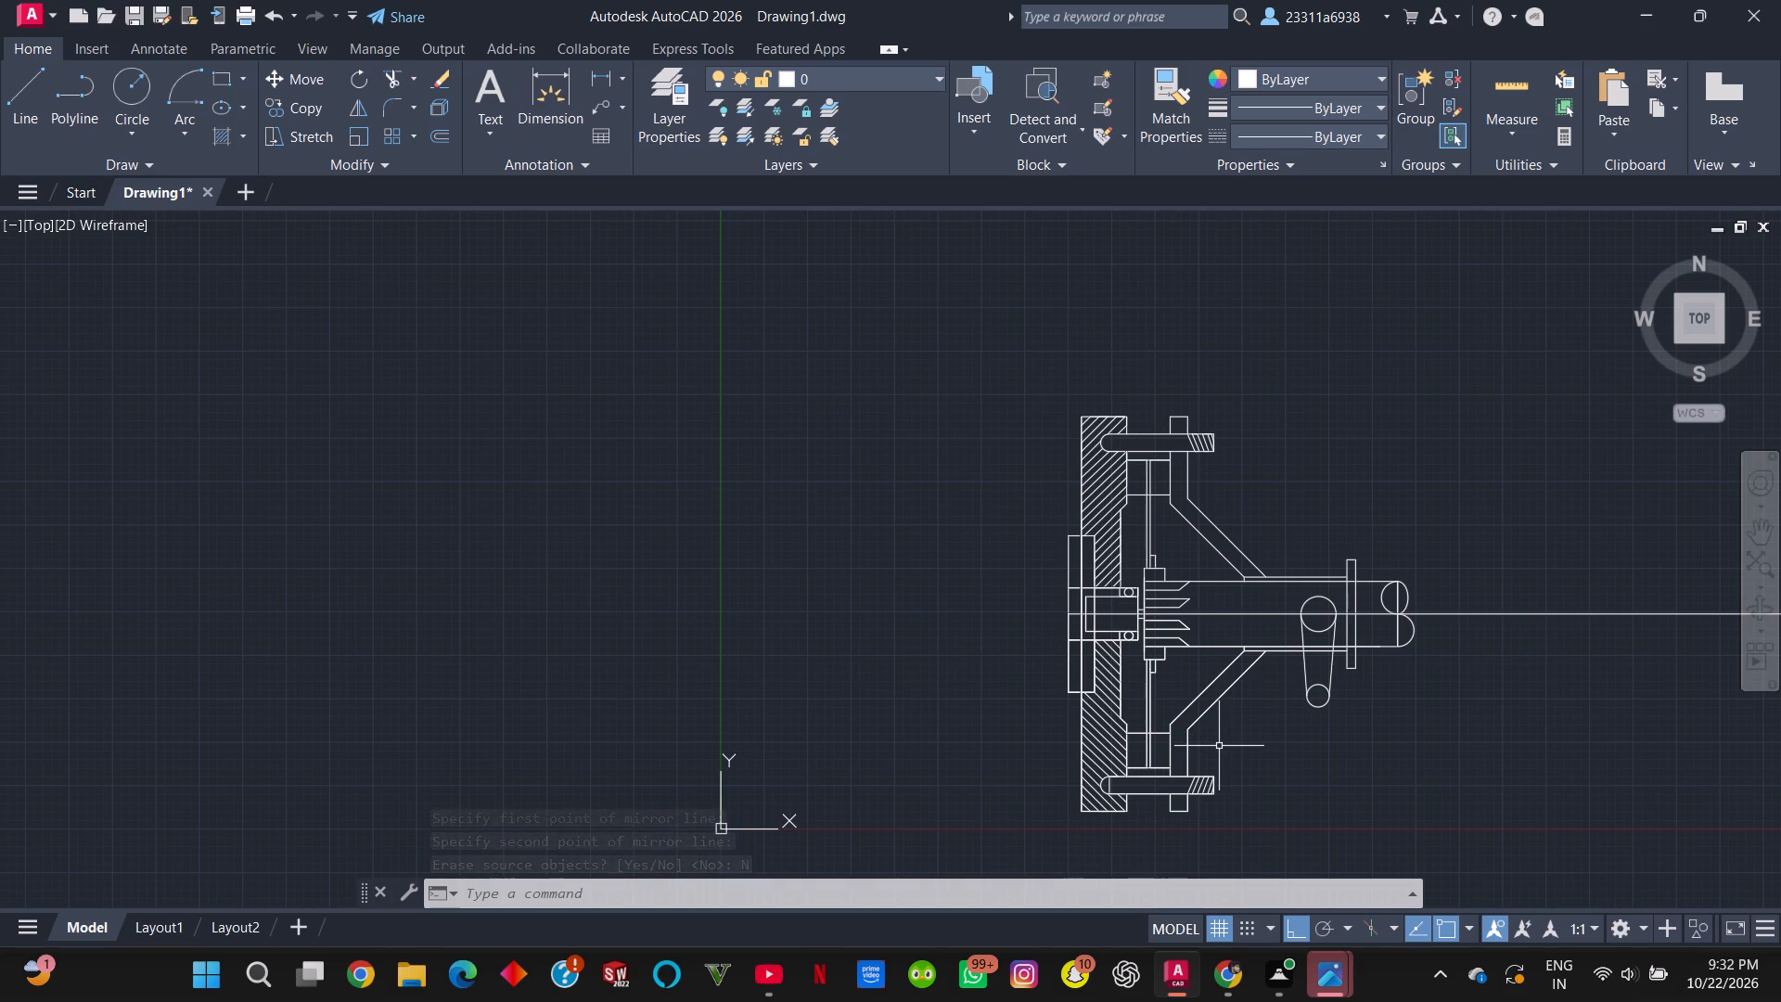
pyautogui.scroll(1, 1213, 760)
pyautogui.scroll(-1, 1206, 764)
pyautogui.scroll(2, 1172, 786)
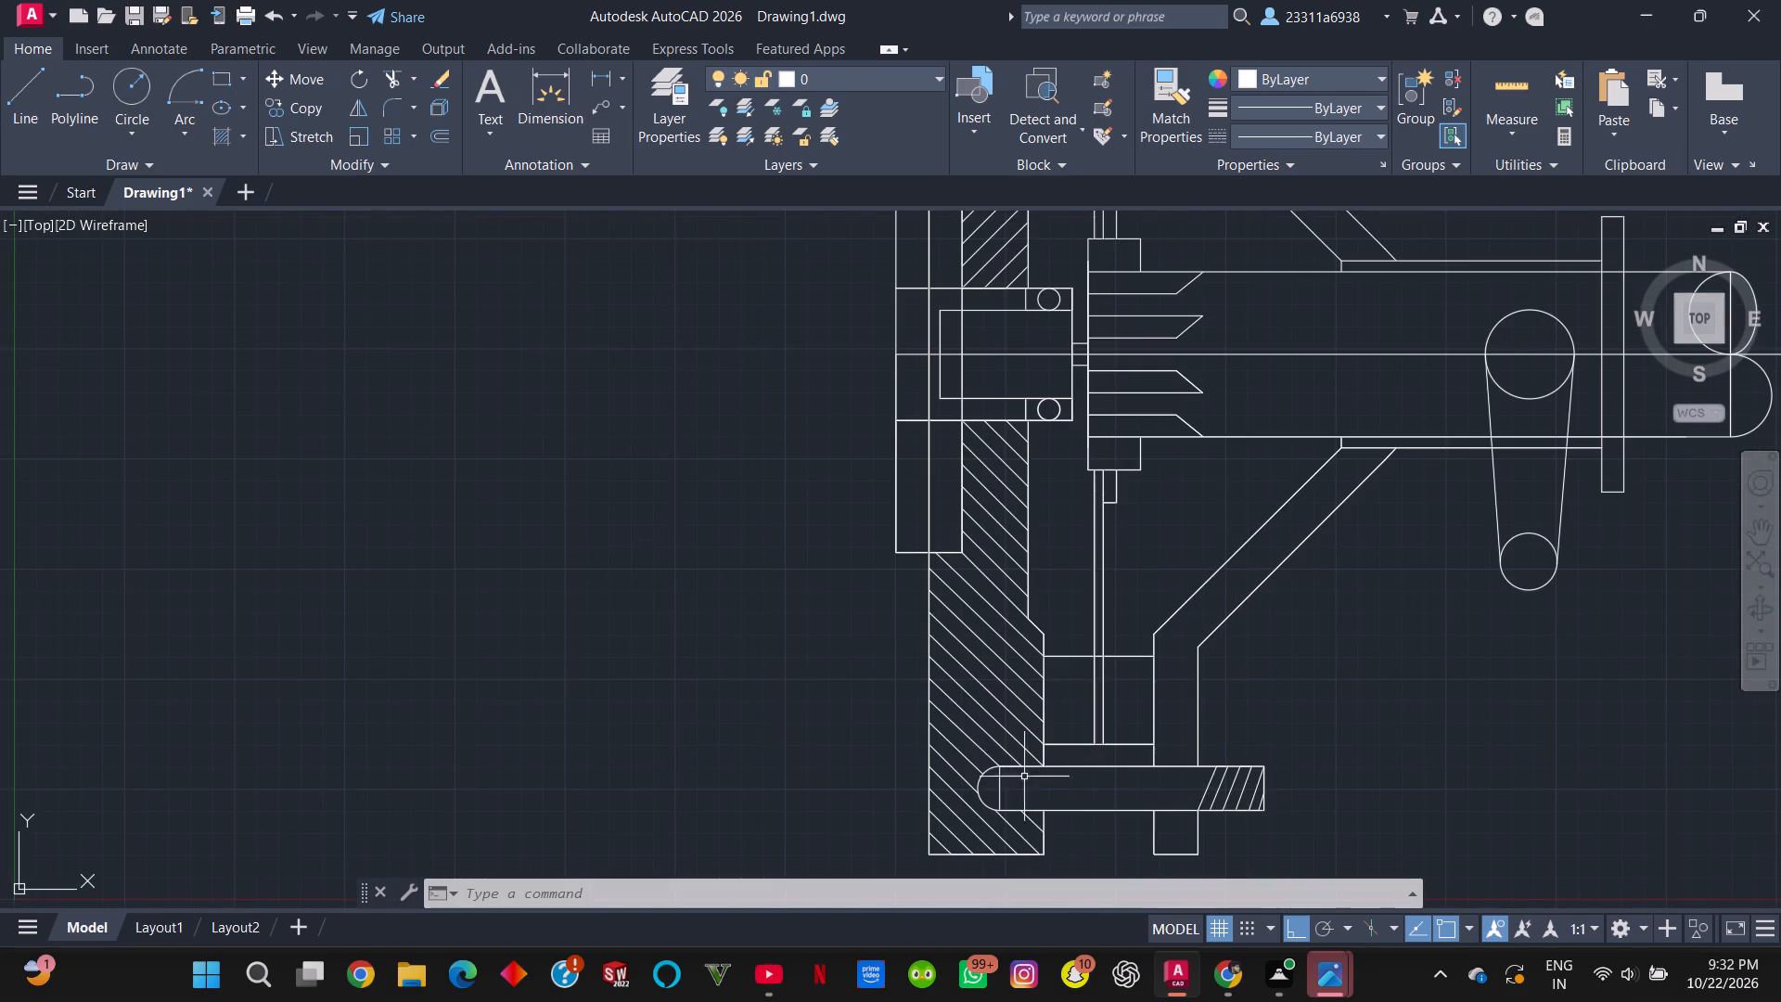
pyautogui.write('tr')
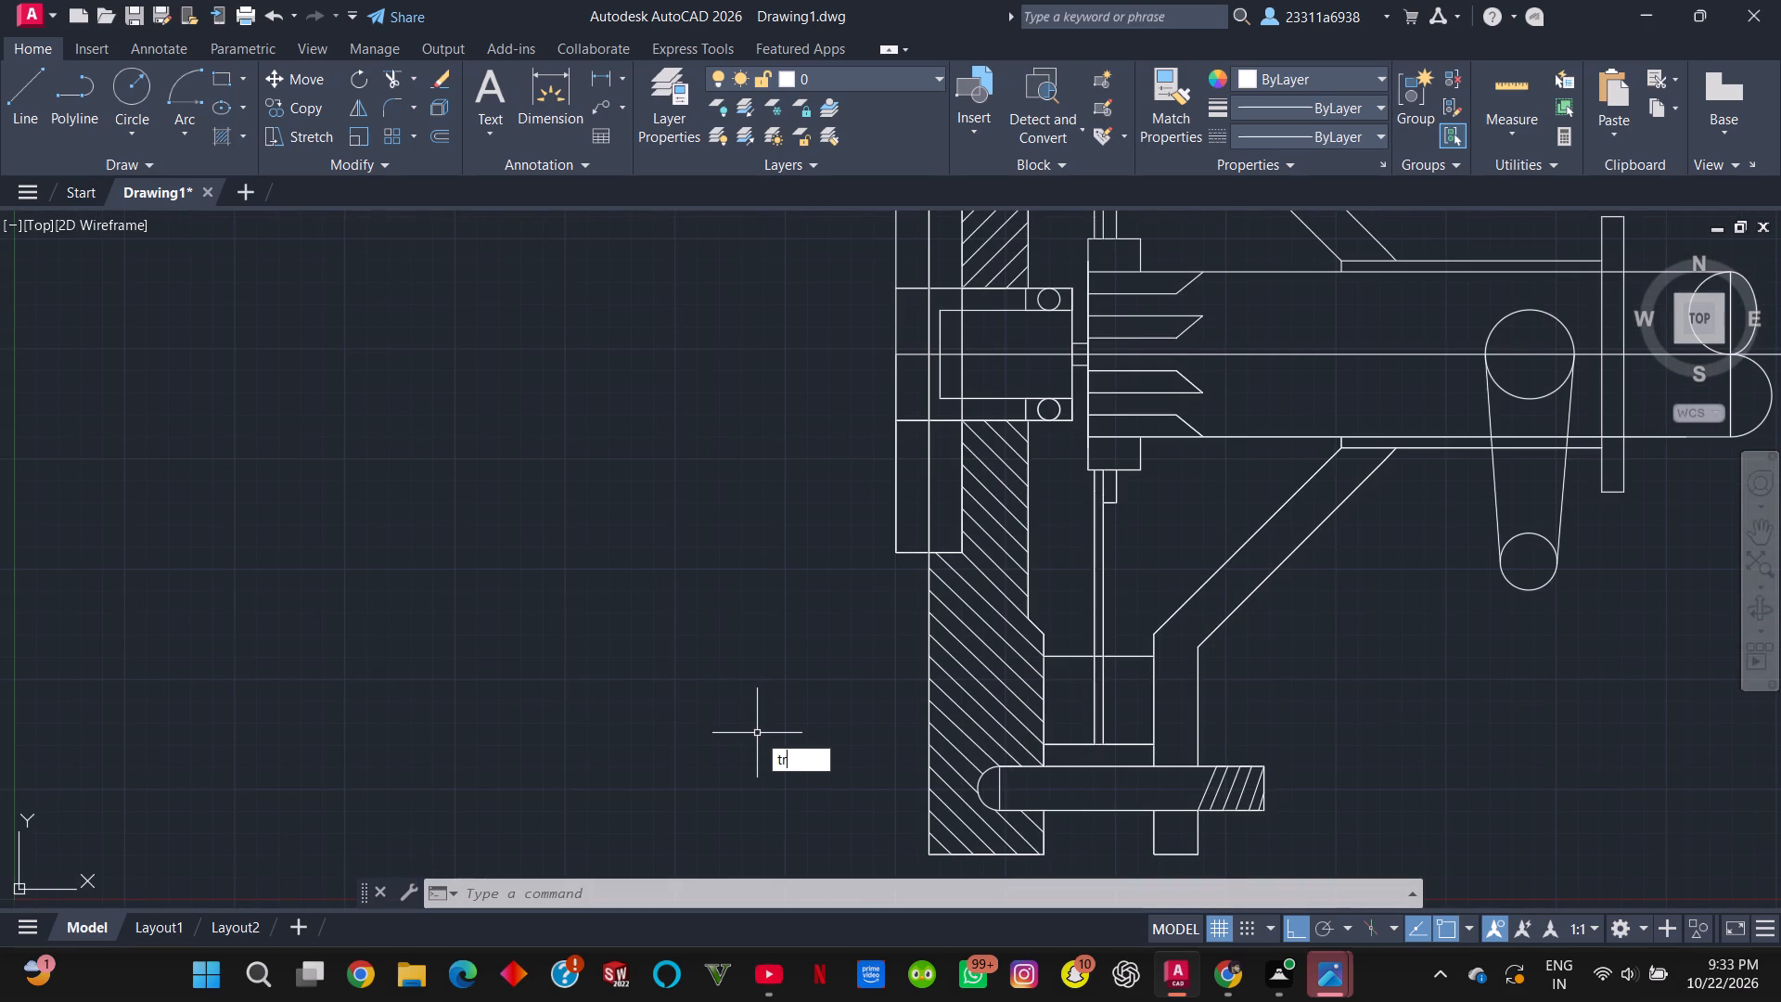
pyautogui.click(836, 779)
pyautogui.moveTo(1013, 794); pyautogui.dragTo(1009, 790)
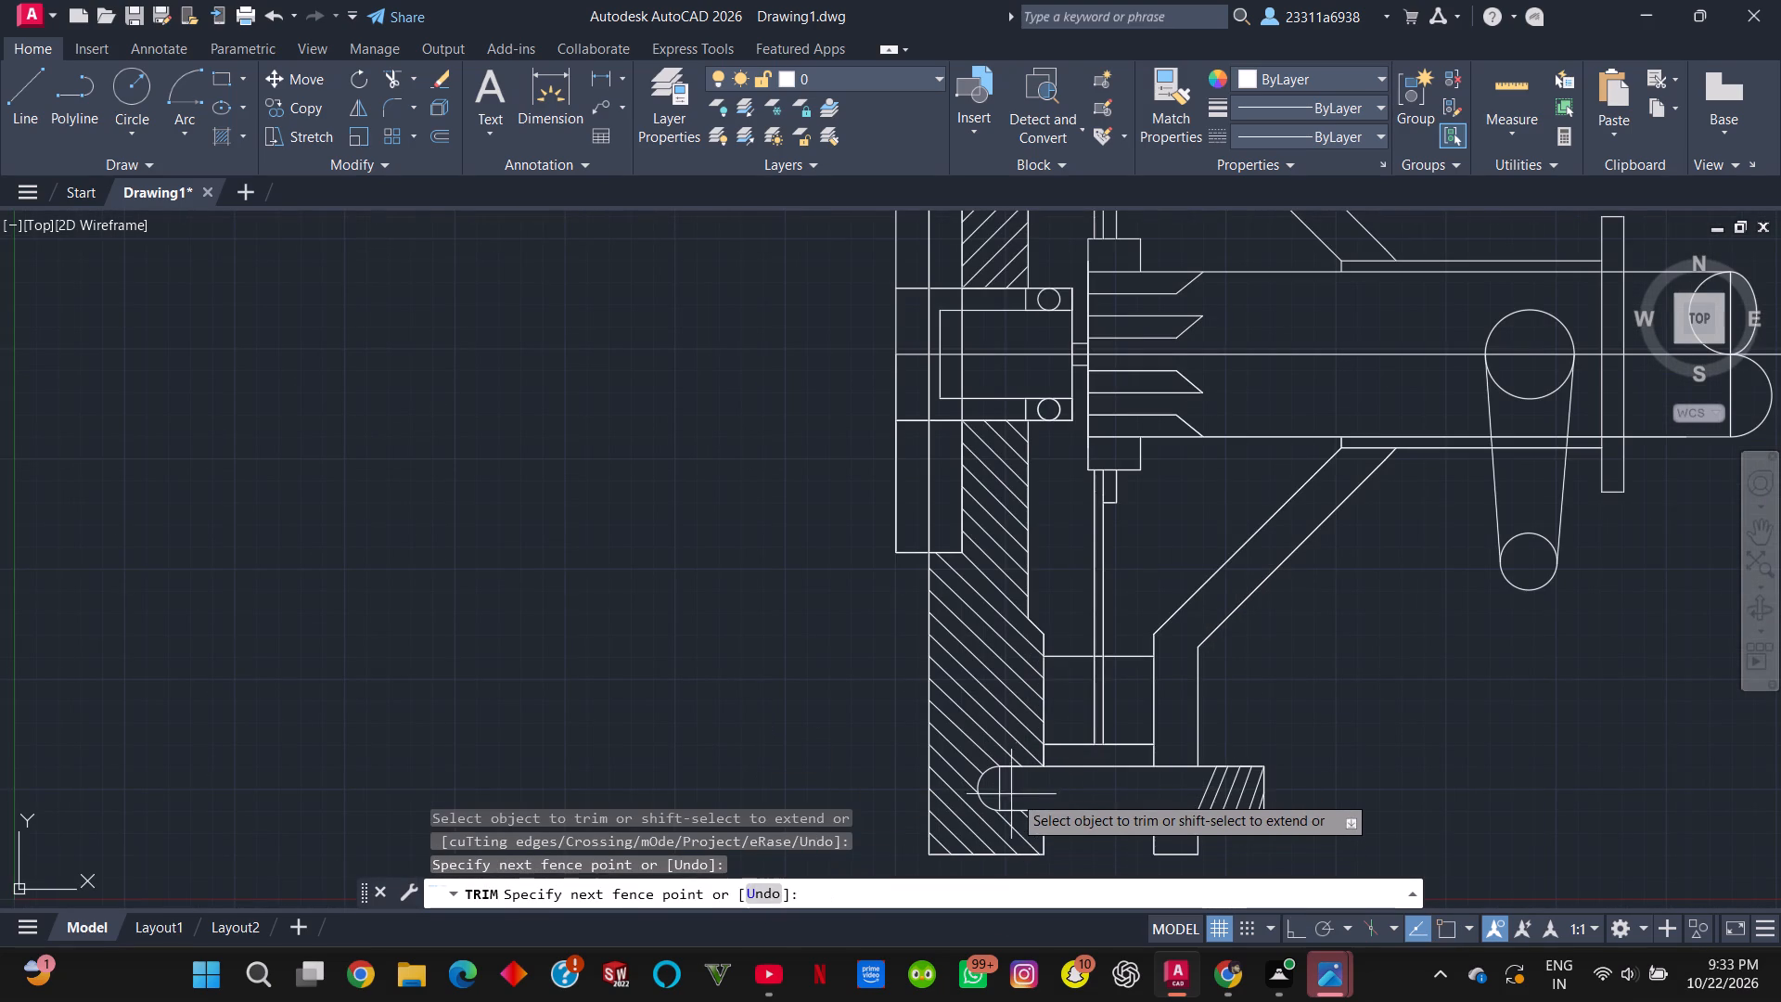
pyautogui.moveTo(1009, 790); pyautogui.dragTo(995, 781)
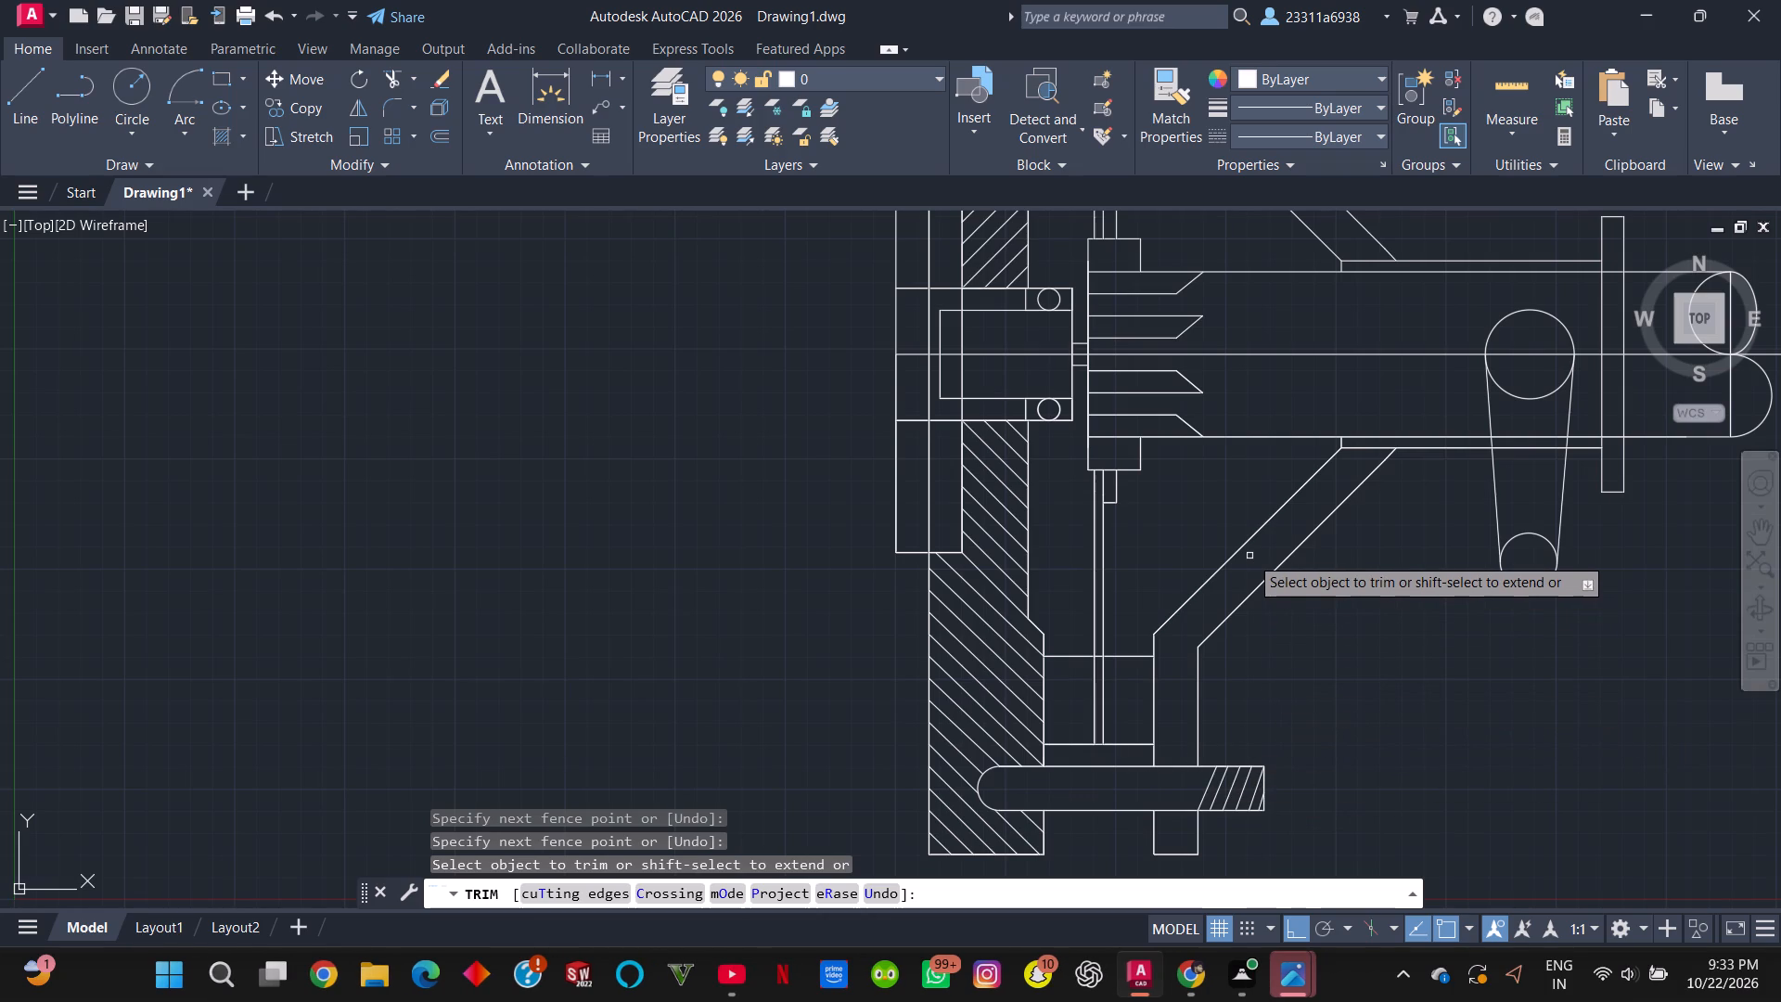
# With ortho off, hatch the small rectangle above the upper hub block with slanted lines from its top-right and bottom-left corners.
pyautogui.scroll(-1, 1166, 469)
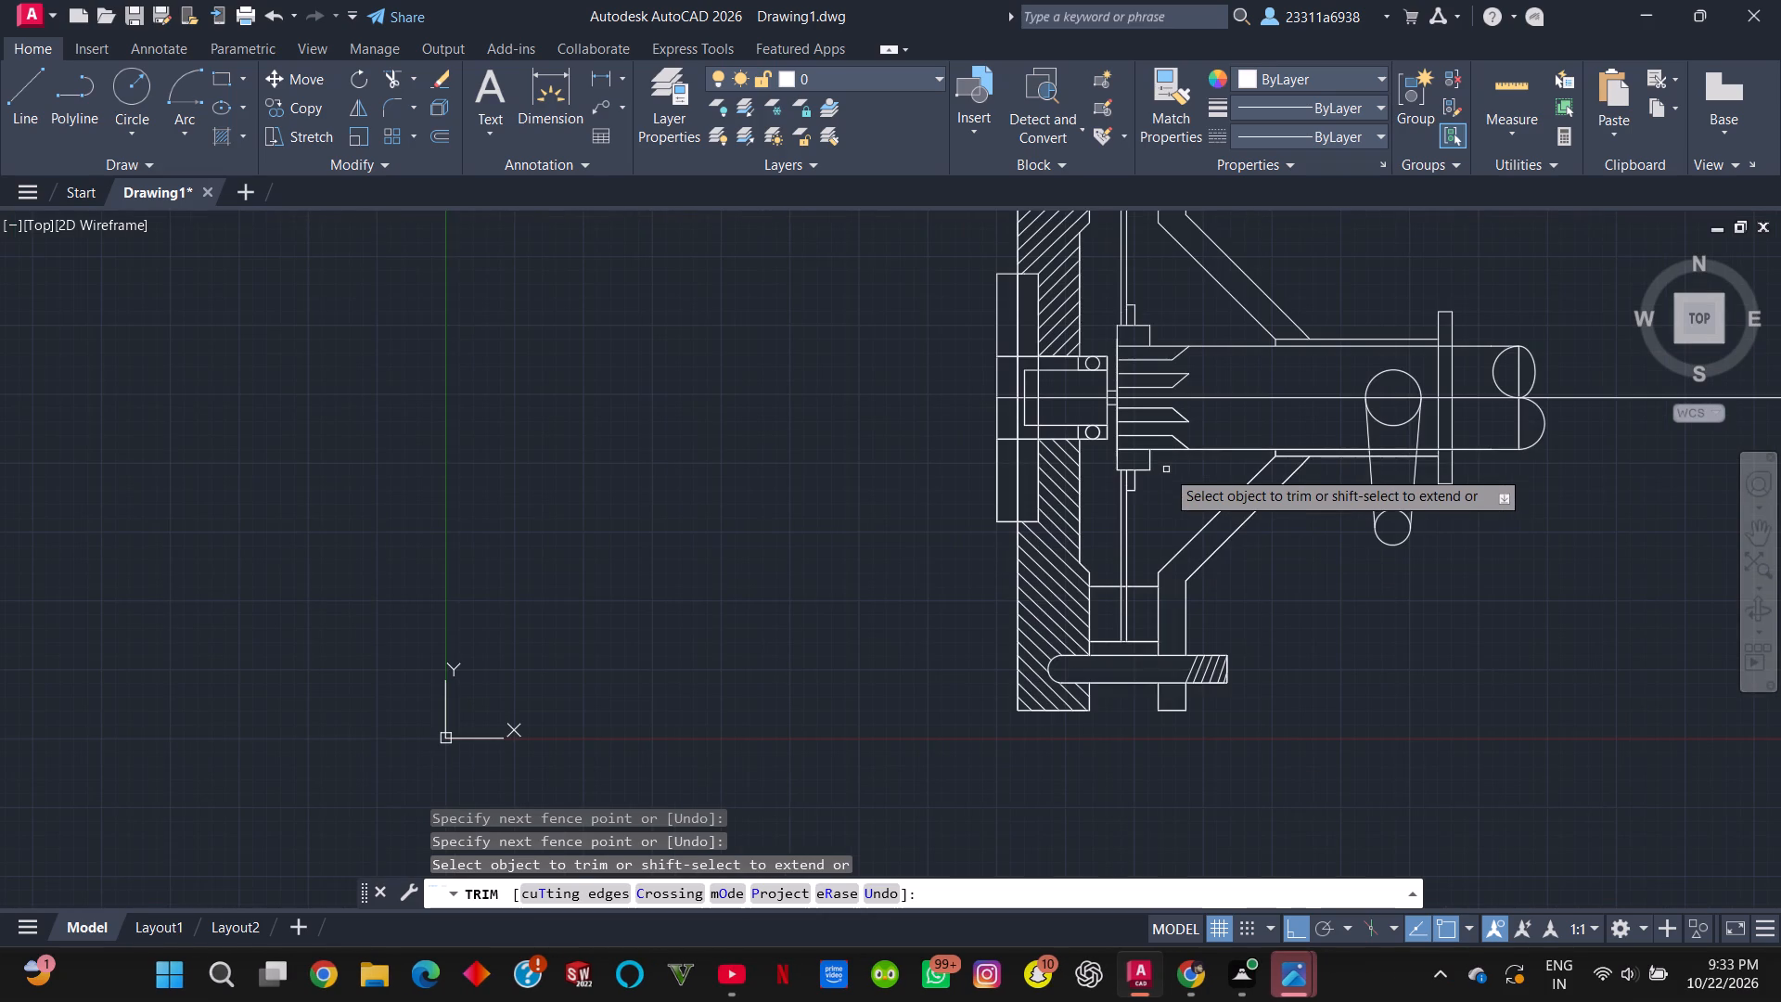
pyautogui.moveTo(1167, 469); pyautogui.dragTo(1000, 616, button='middle')
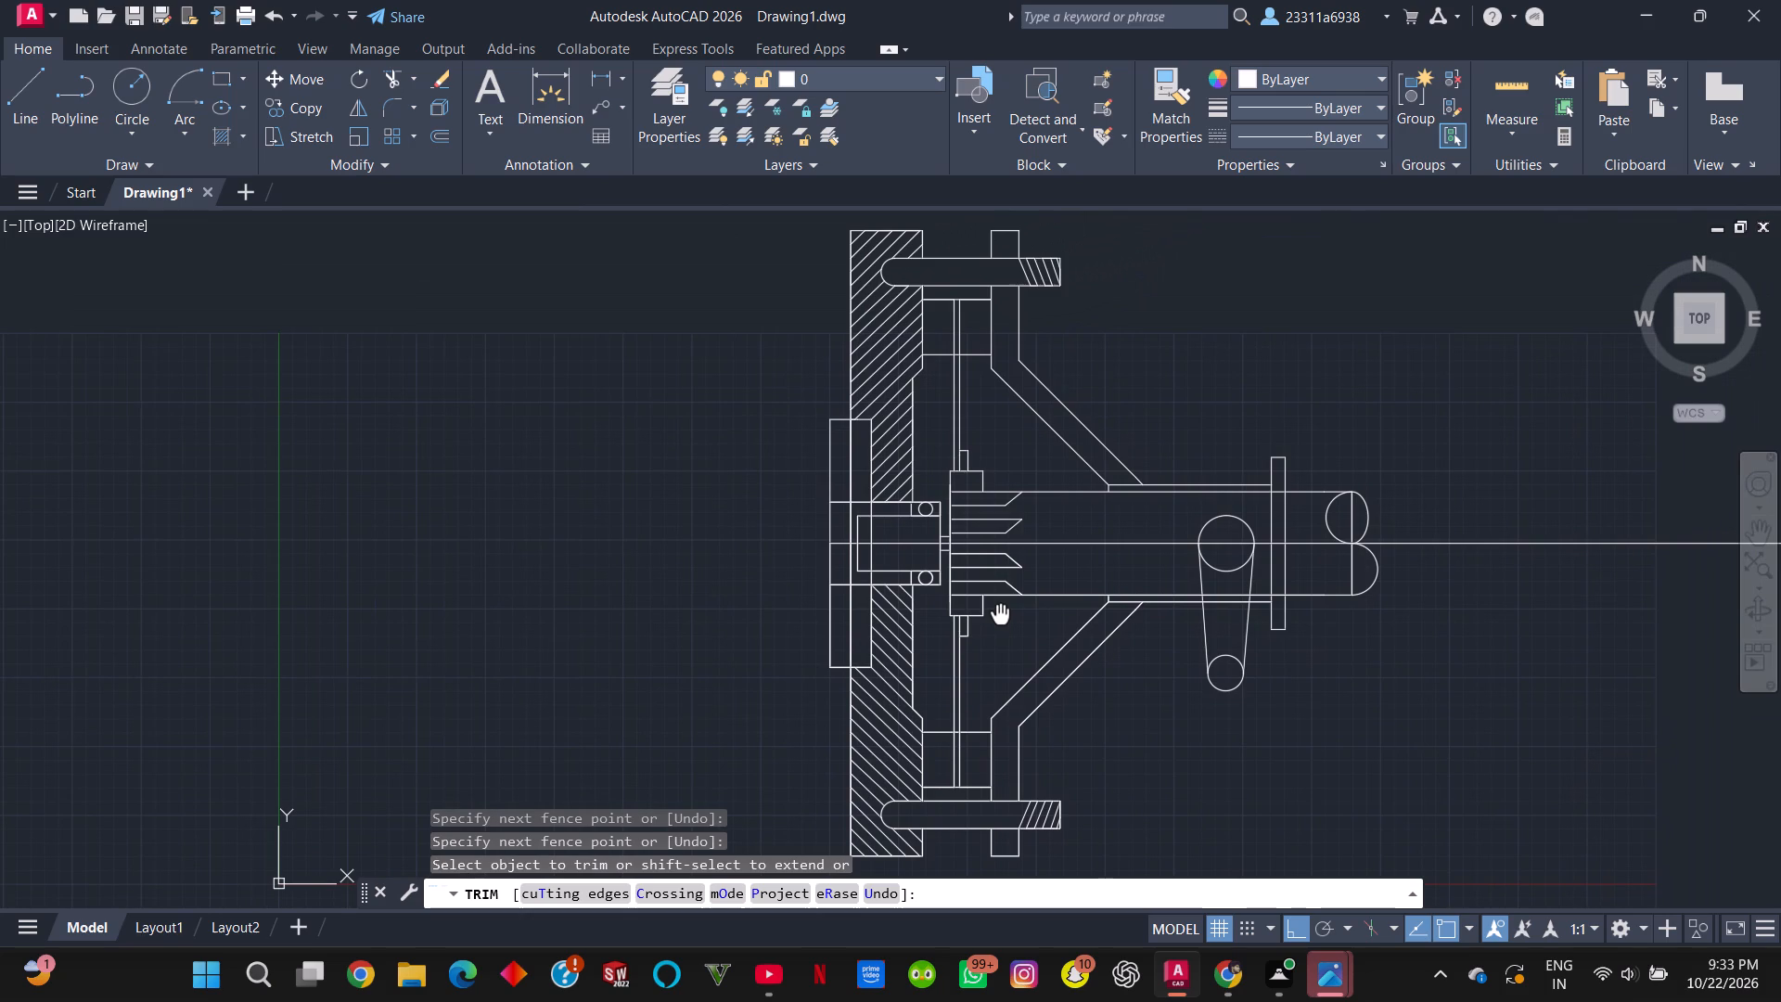
pyautogui.moveTo(1000, 616); pyautogui.dragTo(1009, 628, button='middle')
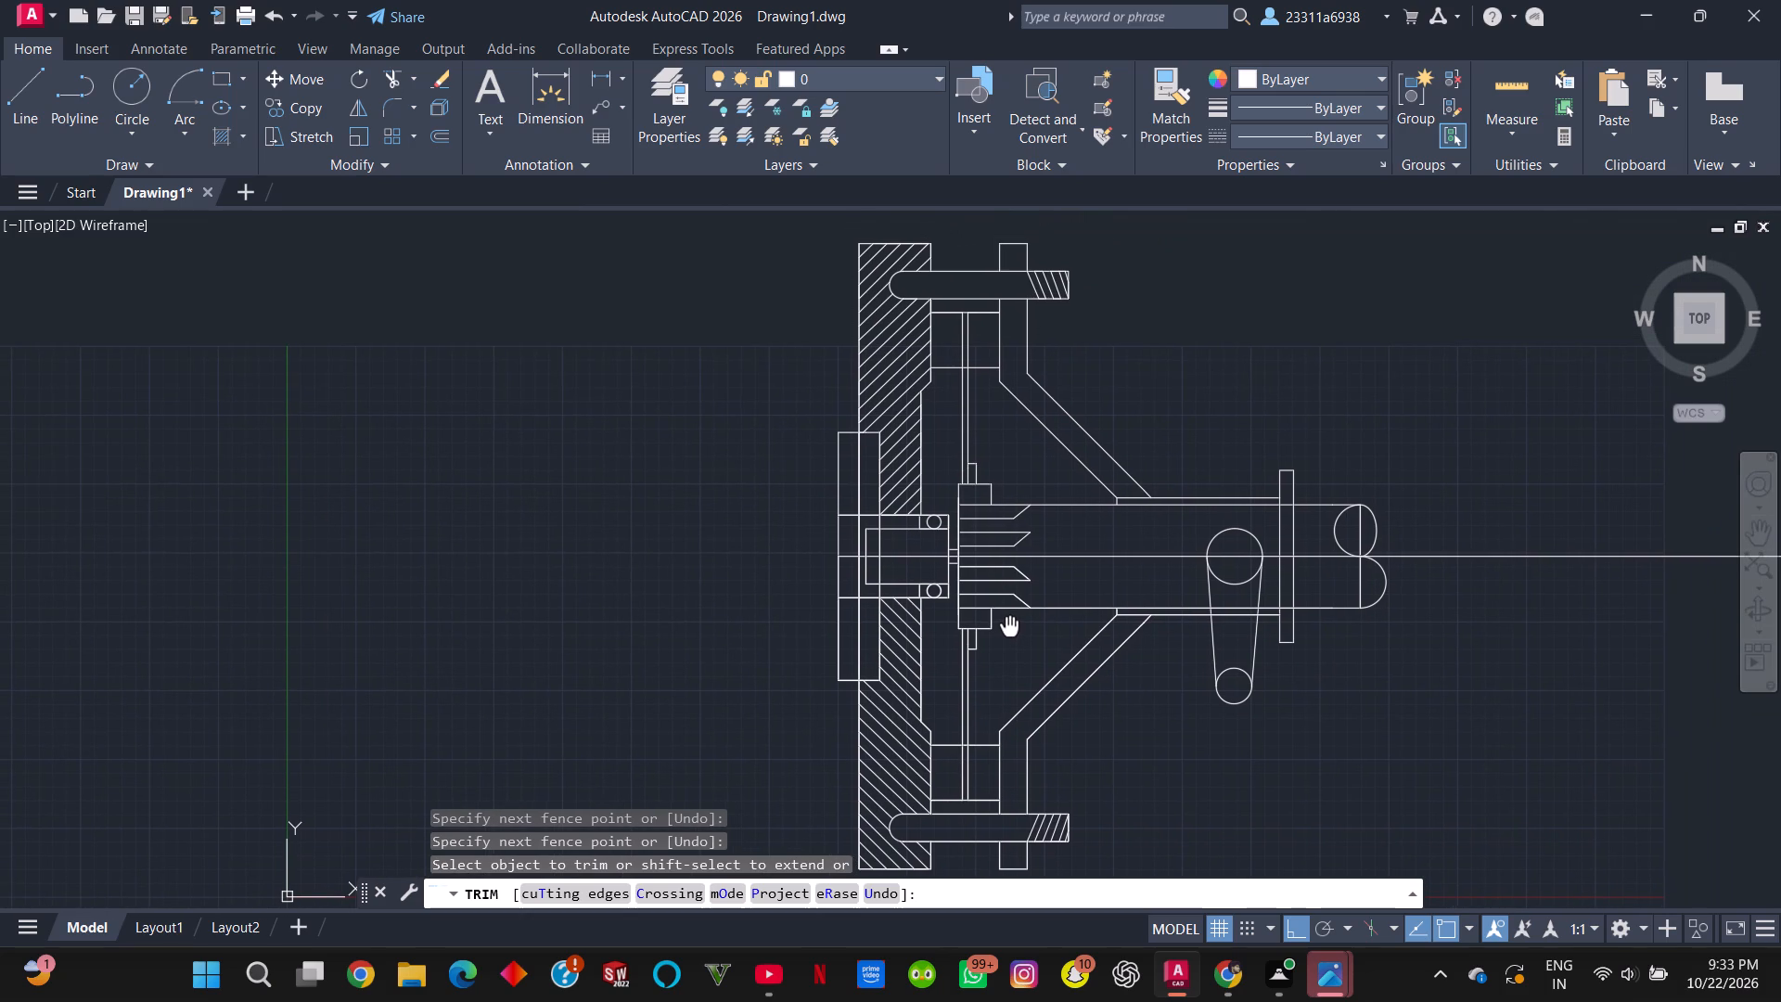
pyautogui.moveTo(1009, 628); pyautogui.dragTo(1035, 684, button='middle')
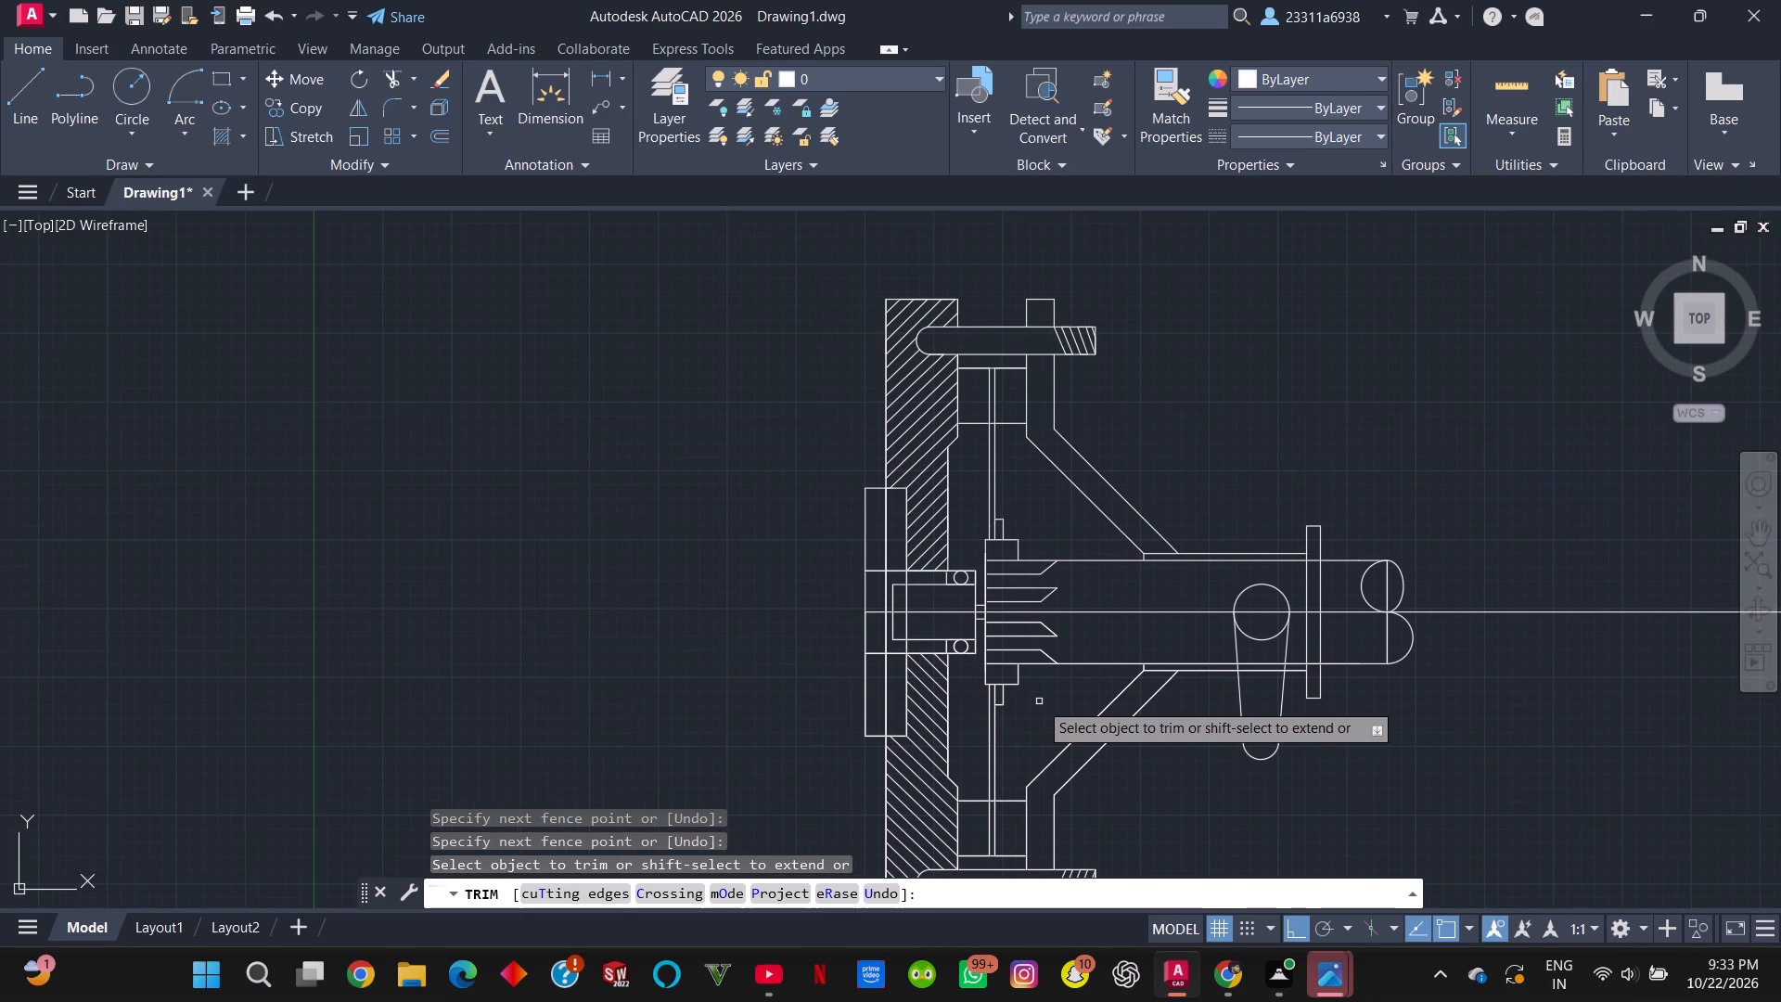
pyautogui.scroll(3, 1003, 584)
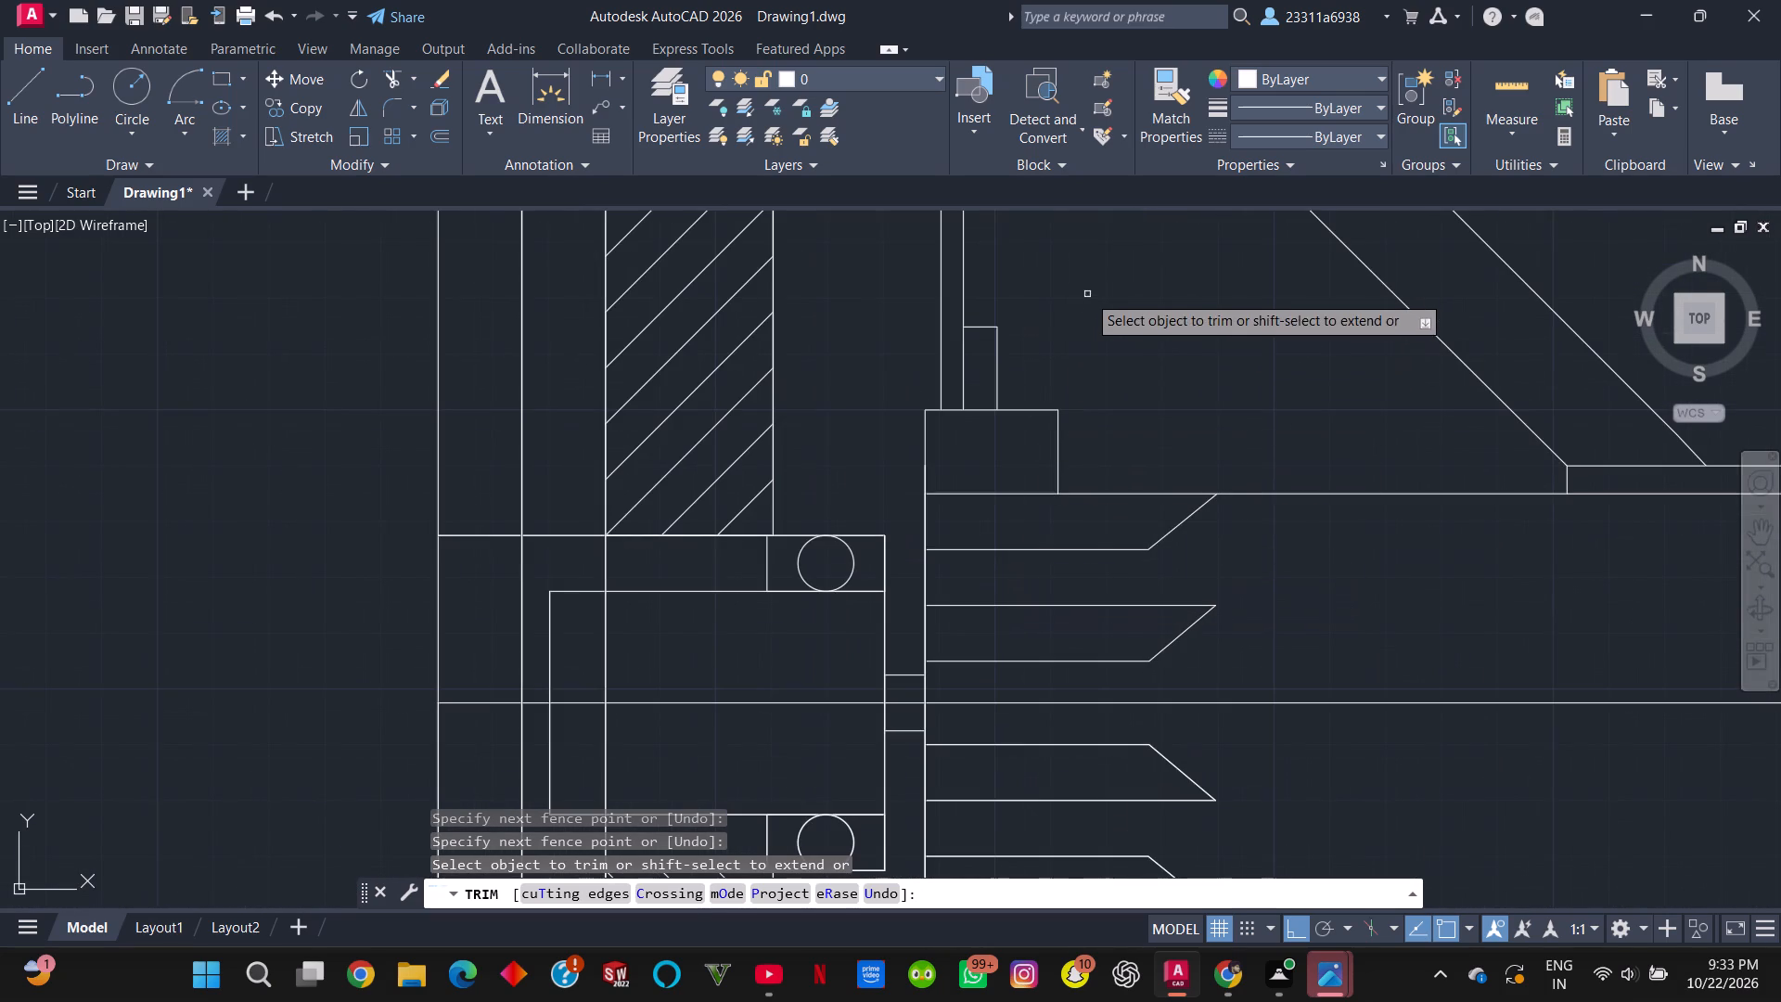
pyautogui.moveTo(1109, 324); pyautogui.dragTo(1118, 464, button='middle')
pyautogui.click(18, 97)
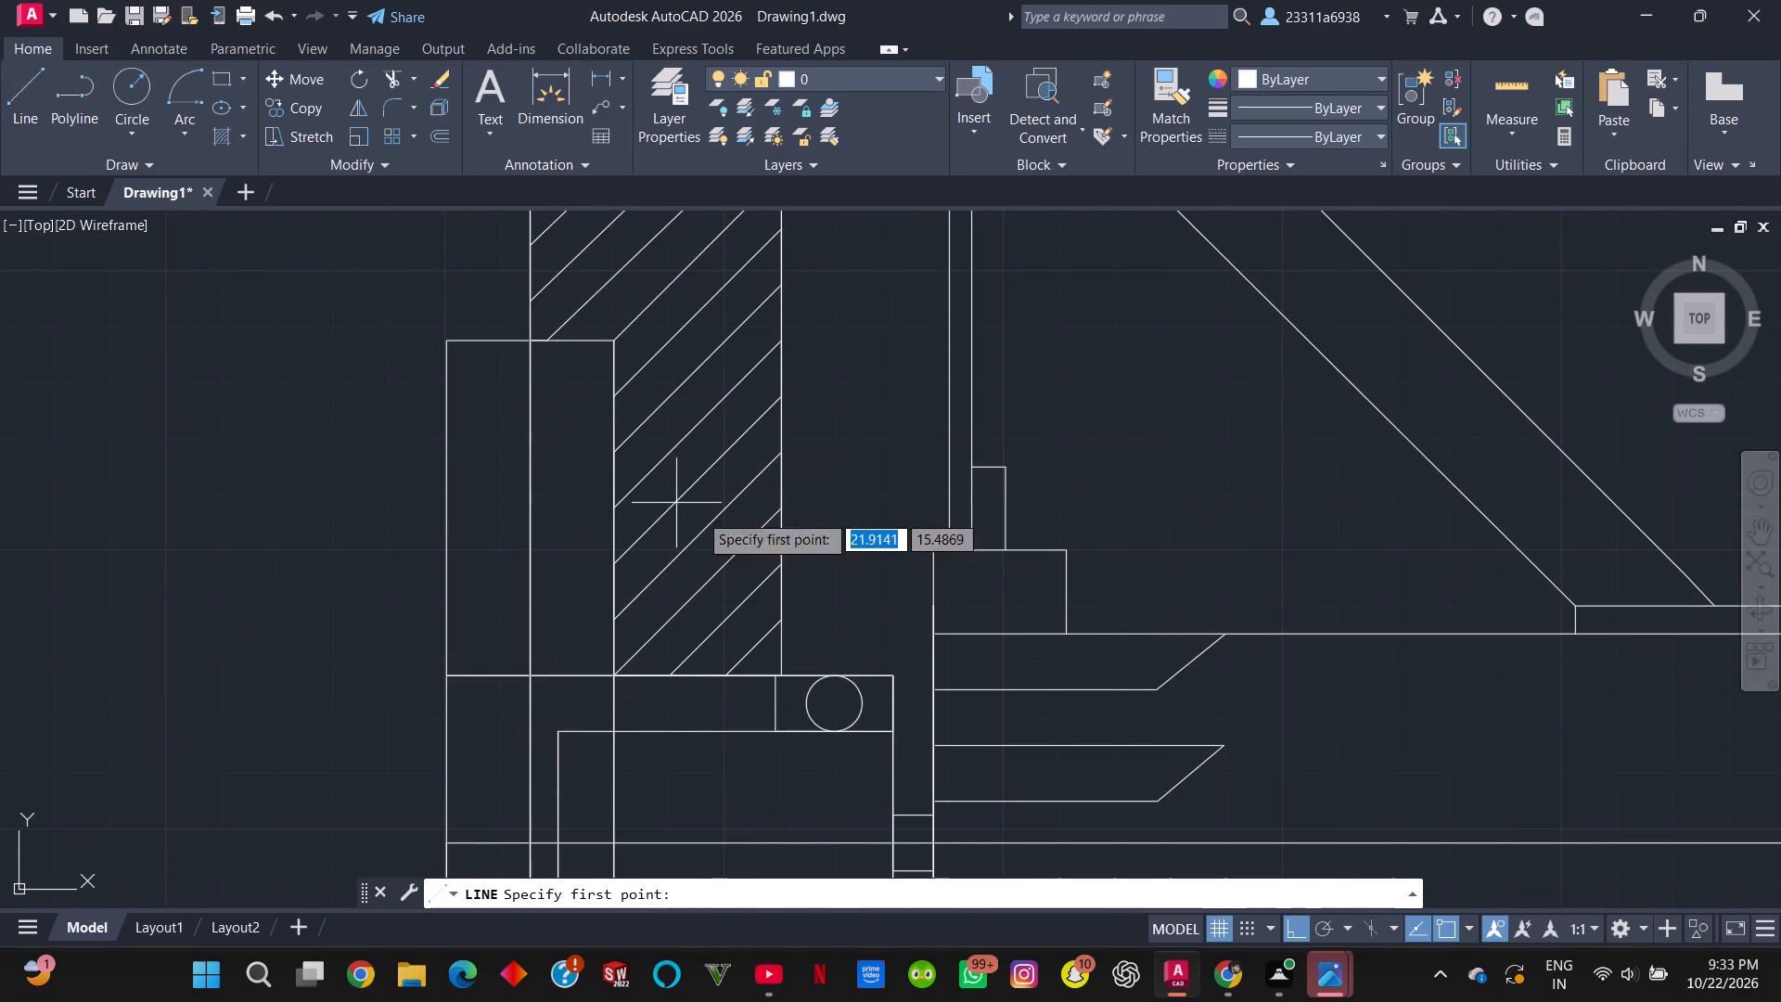
pyautogui.click(1006, 475)
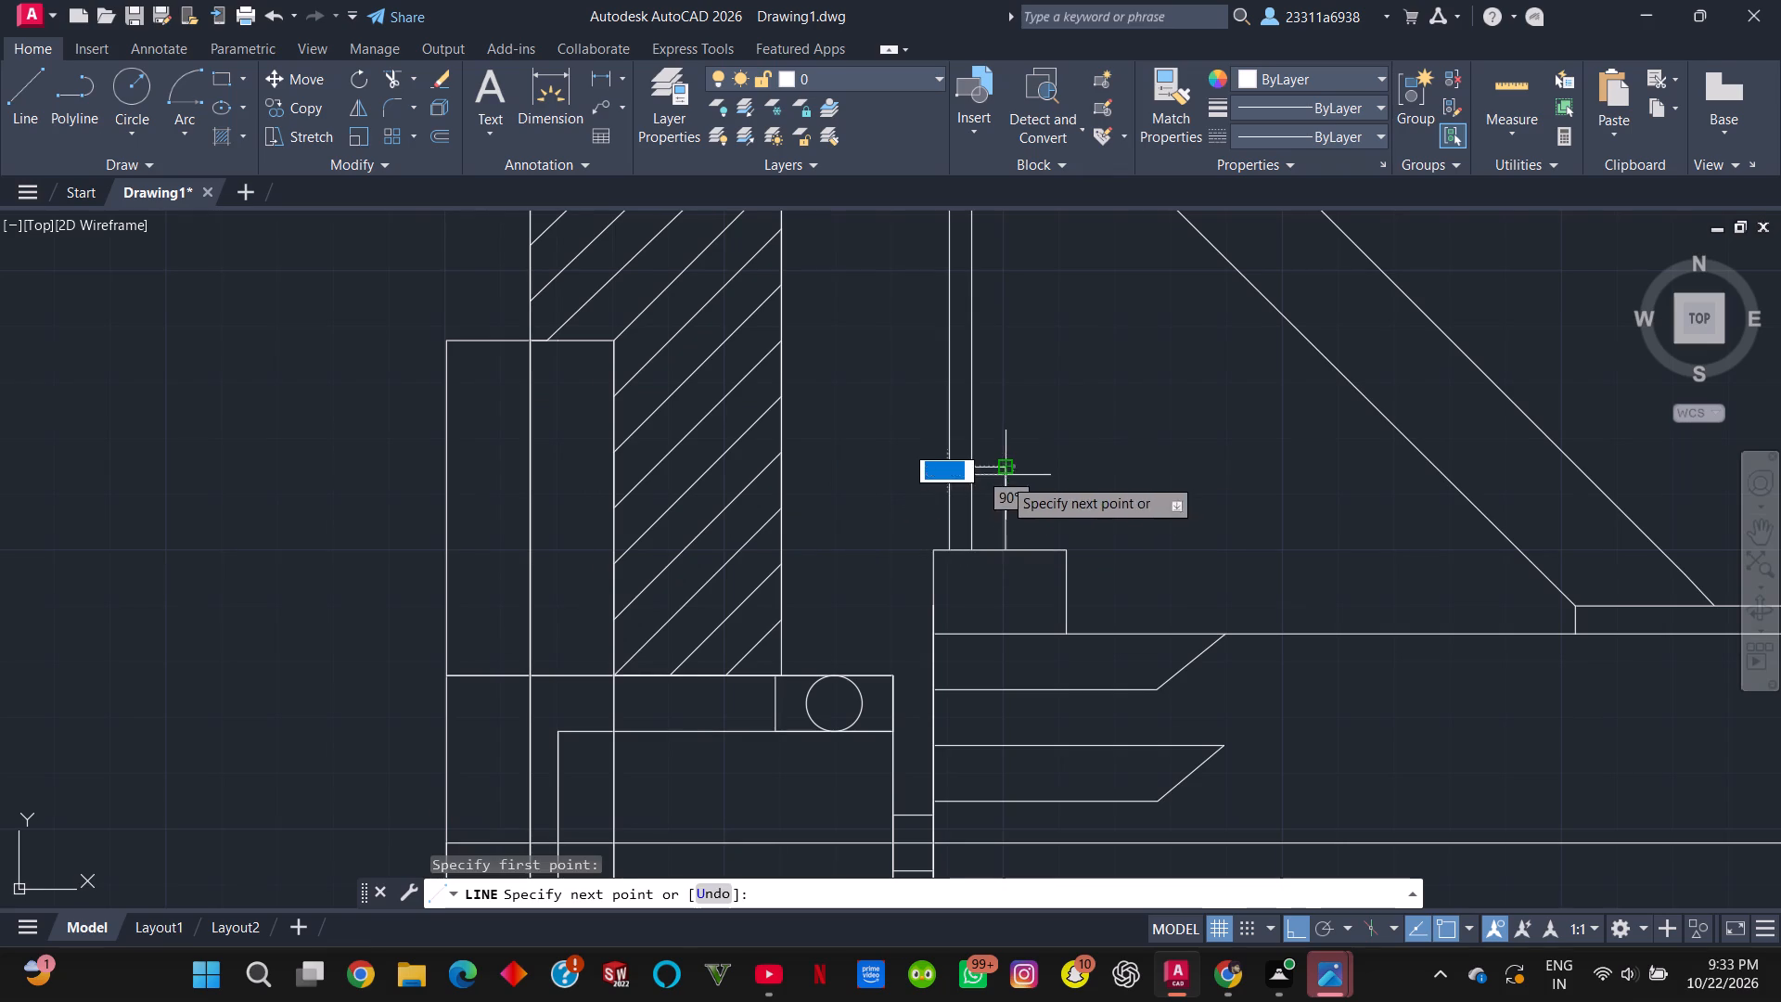
pyautogui.press('8')
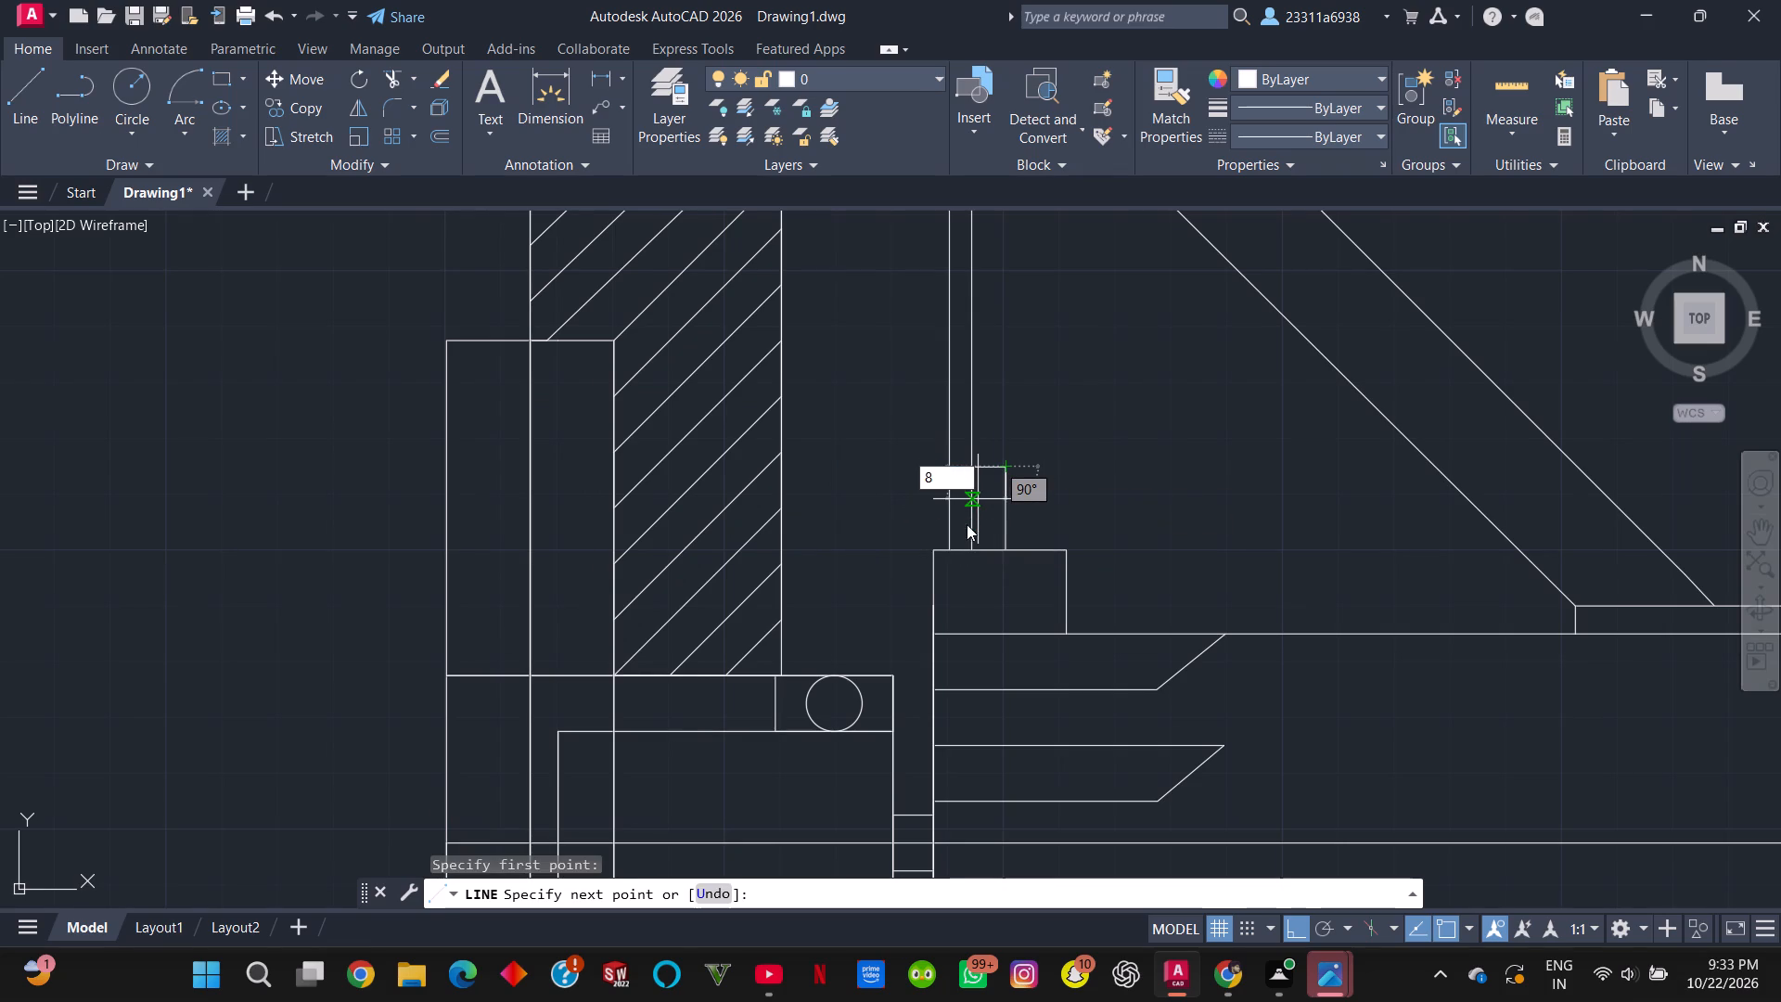
pyautogui.press('Escape')
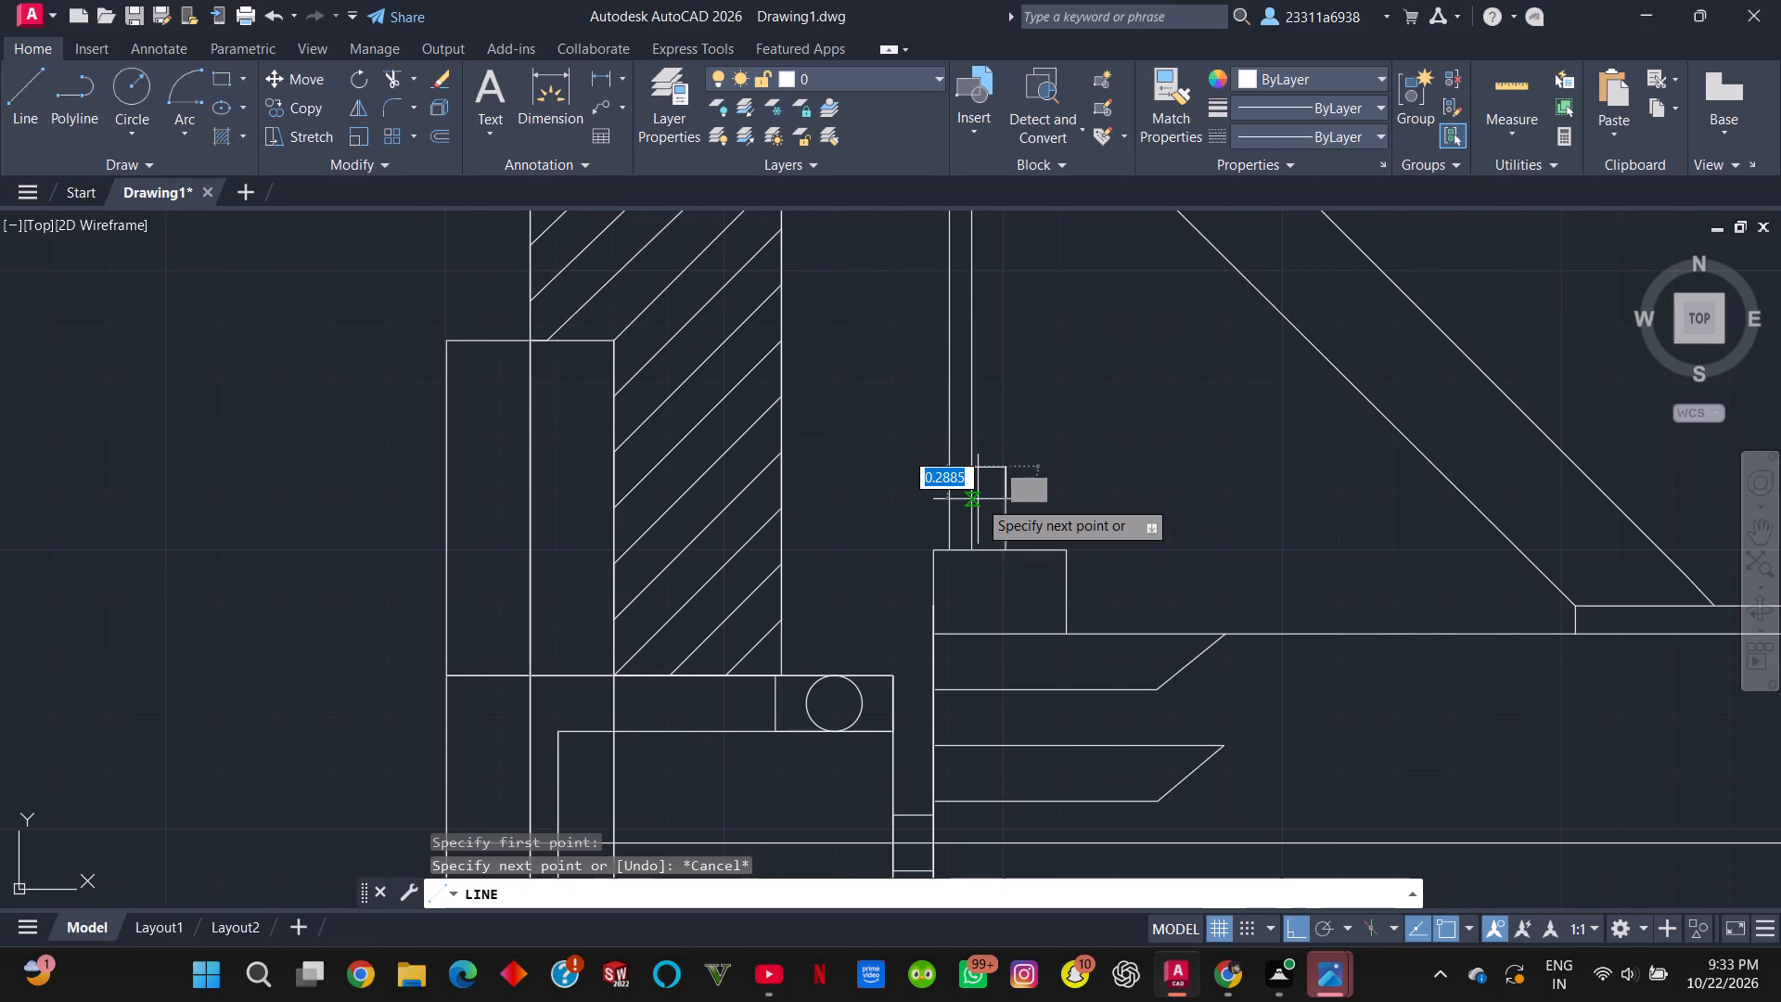
pyautogui.press('F8')
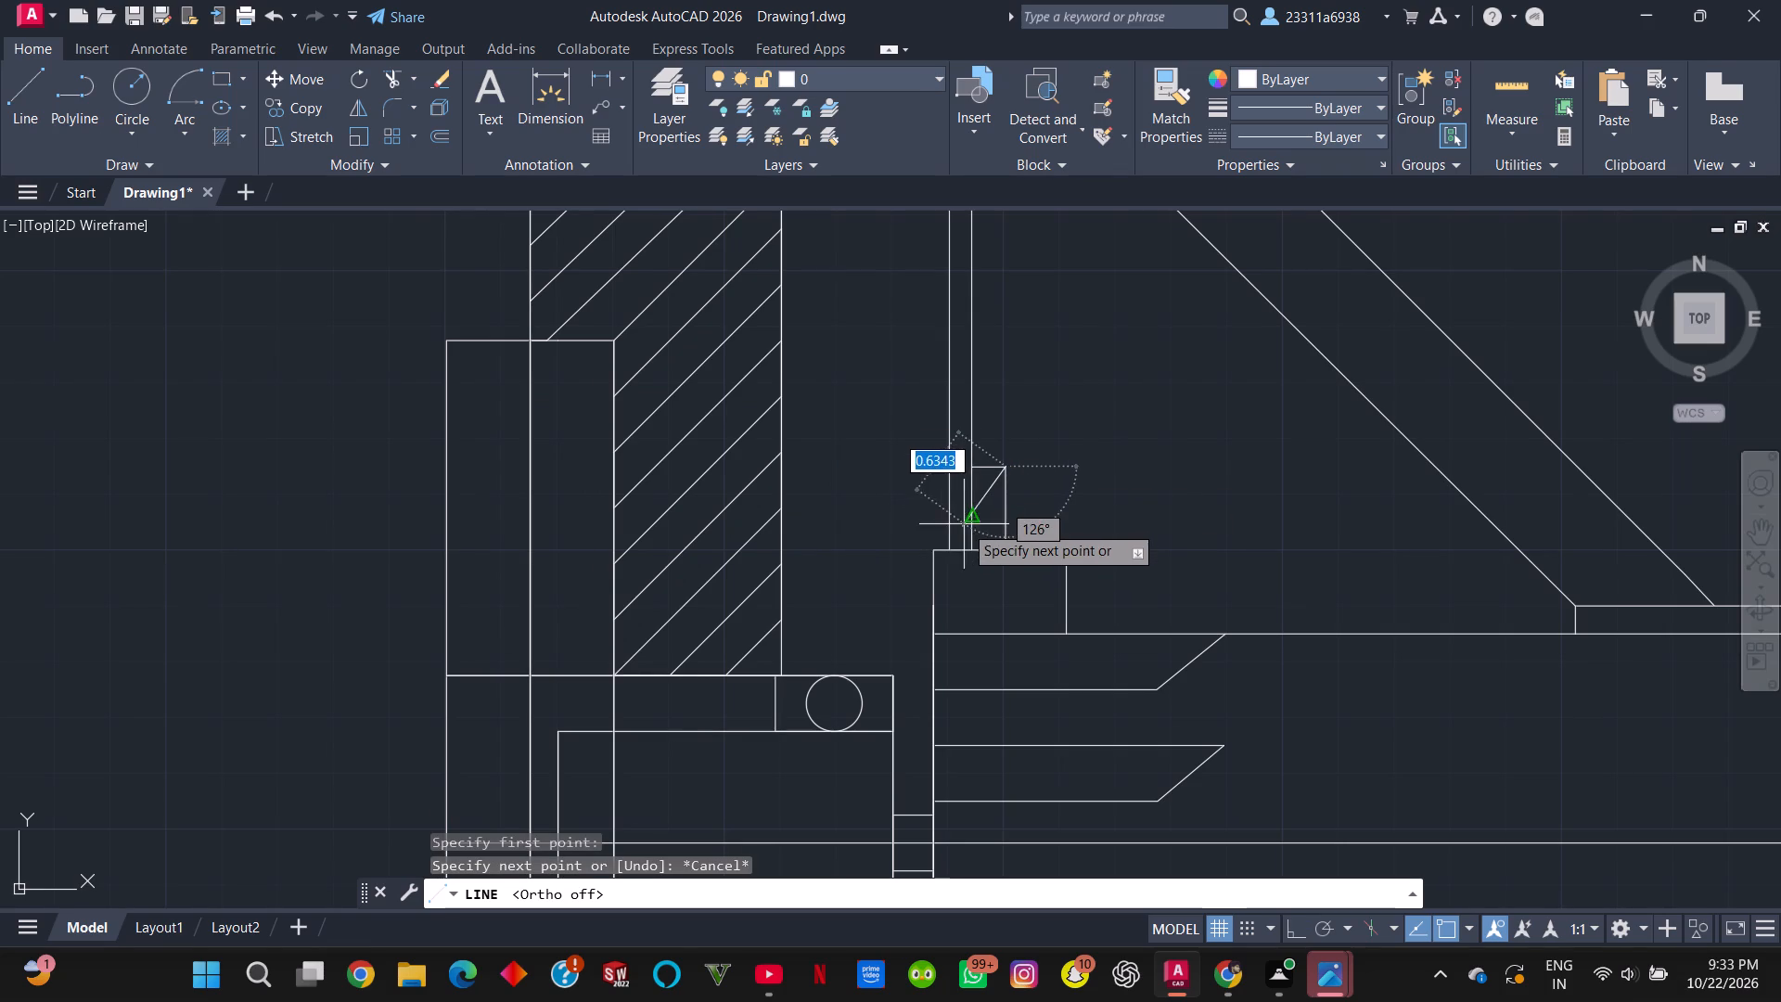
pyautogui.click(967, 514)
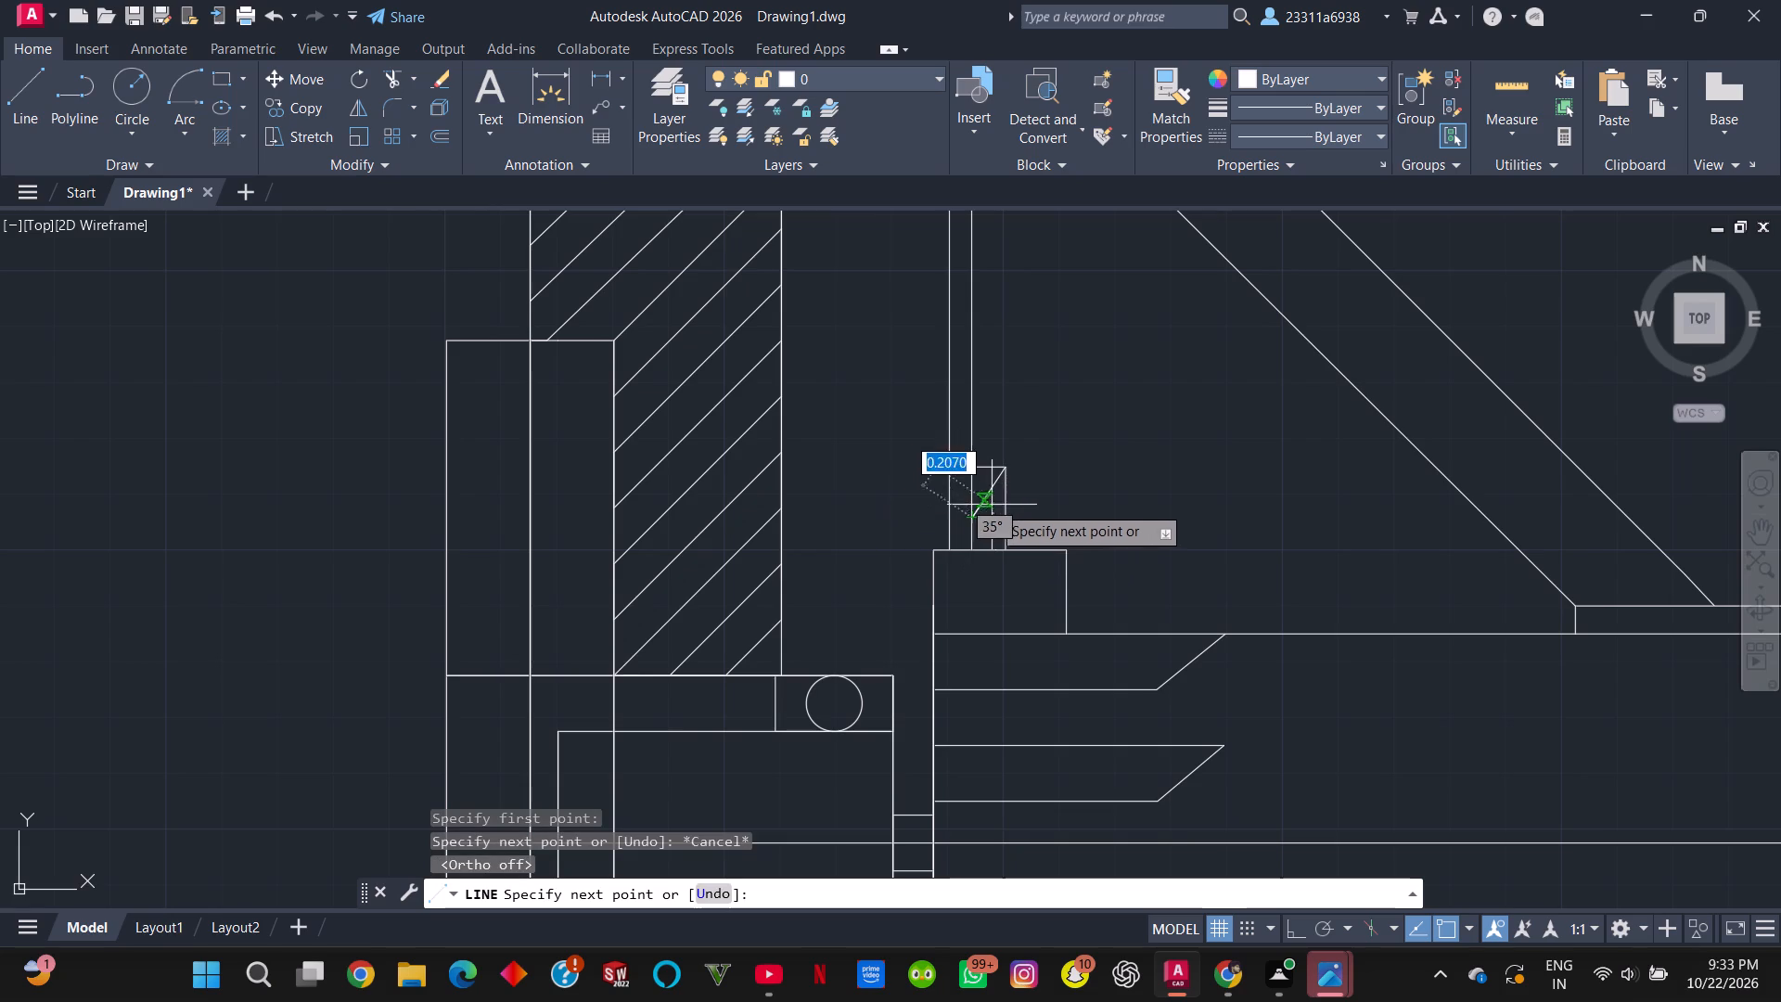
pyautogui.click(977, 548)
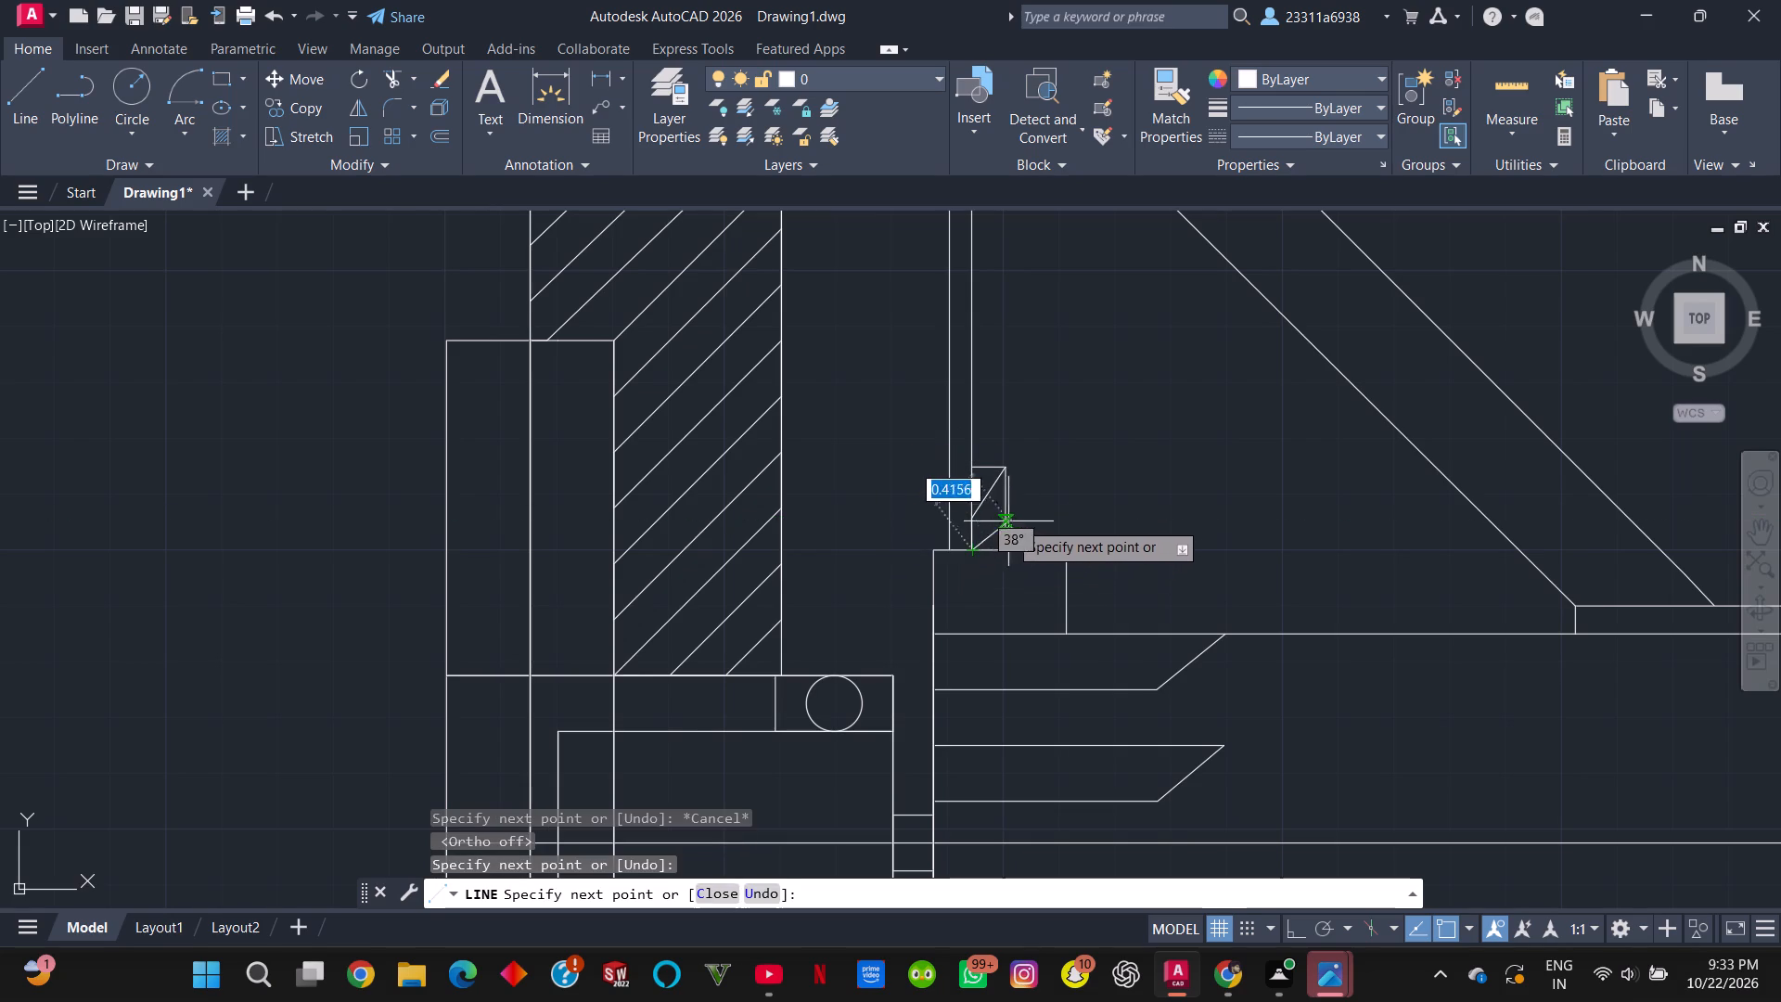
pyautogui.click(1011, 506)
pyautogui.press('Escape')
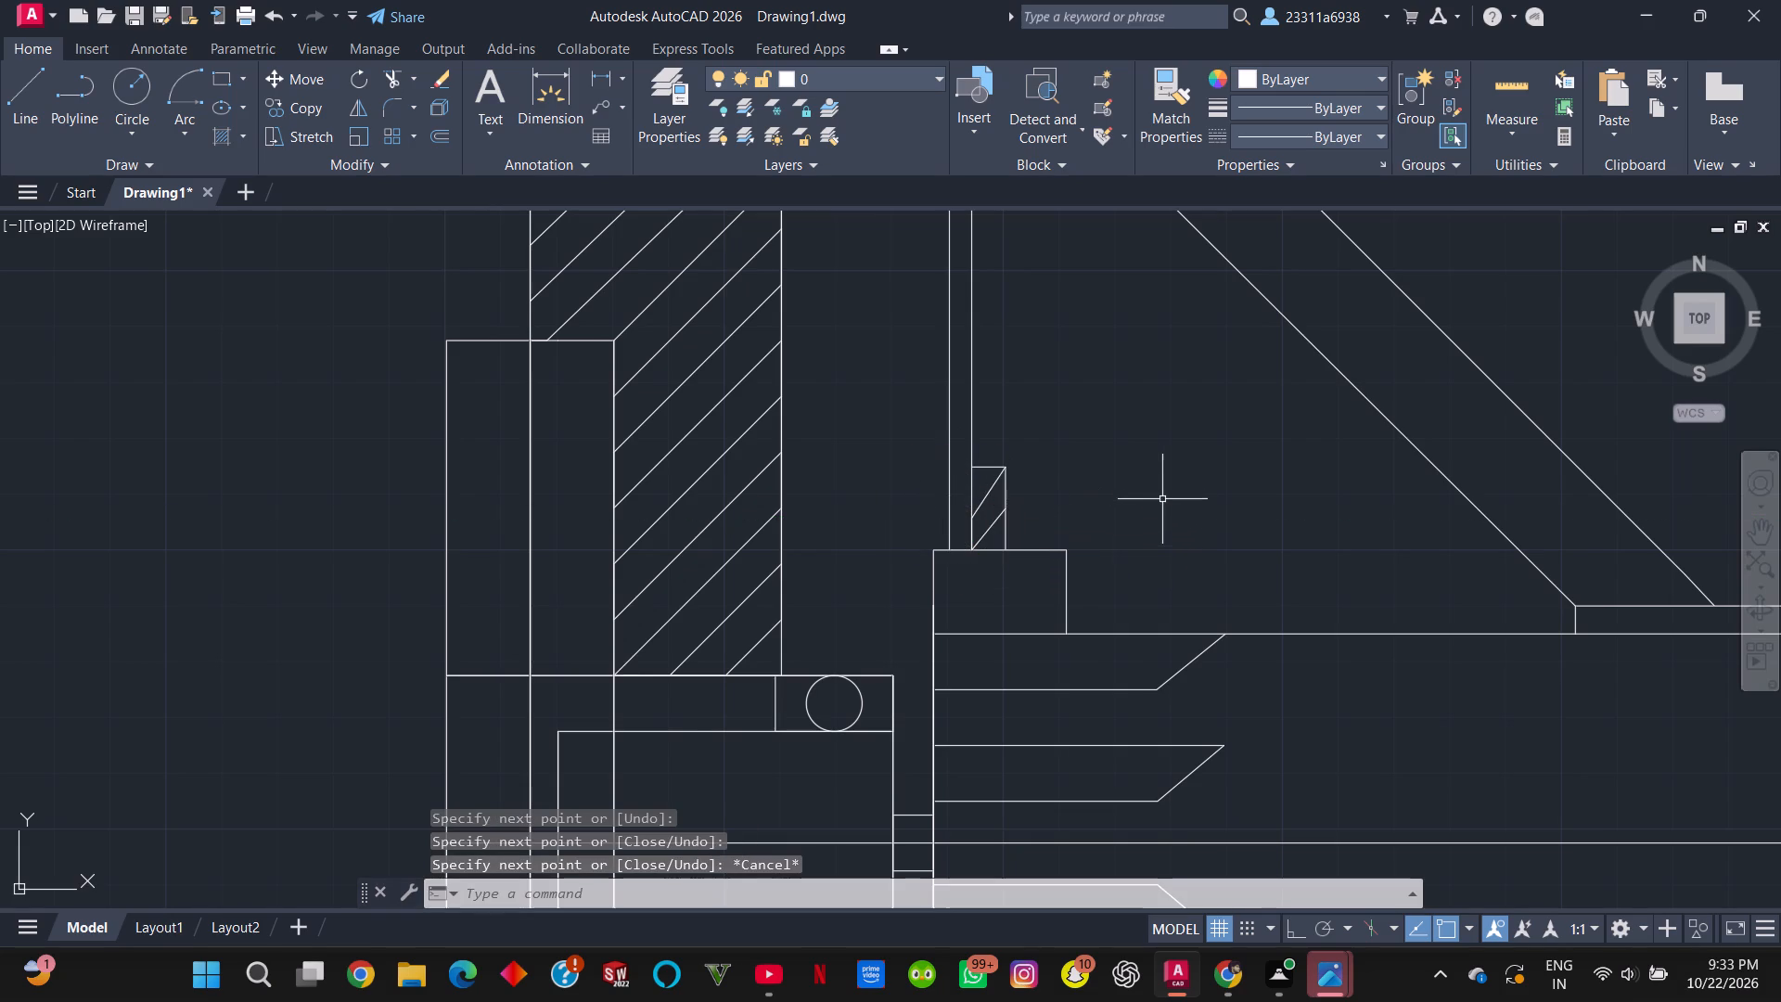
# Hatch the upper hub block with two slanted lines, from its bottom-left corner to the top edge and top-right corner to the bottom edge.
pyautogui.click(40, 83)
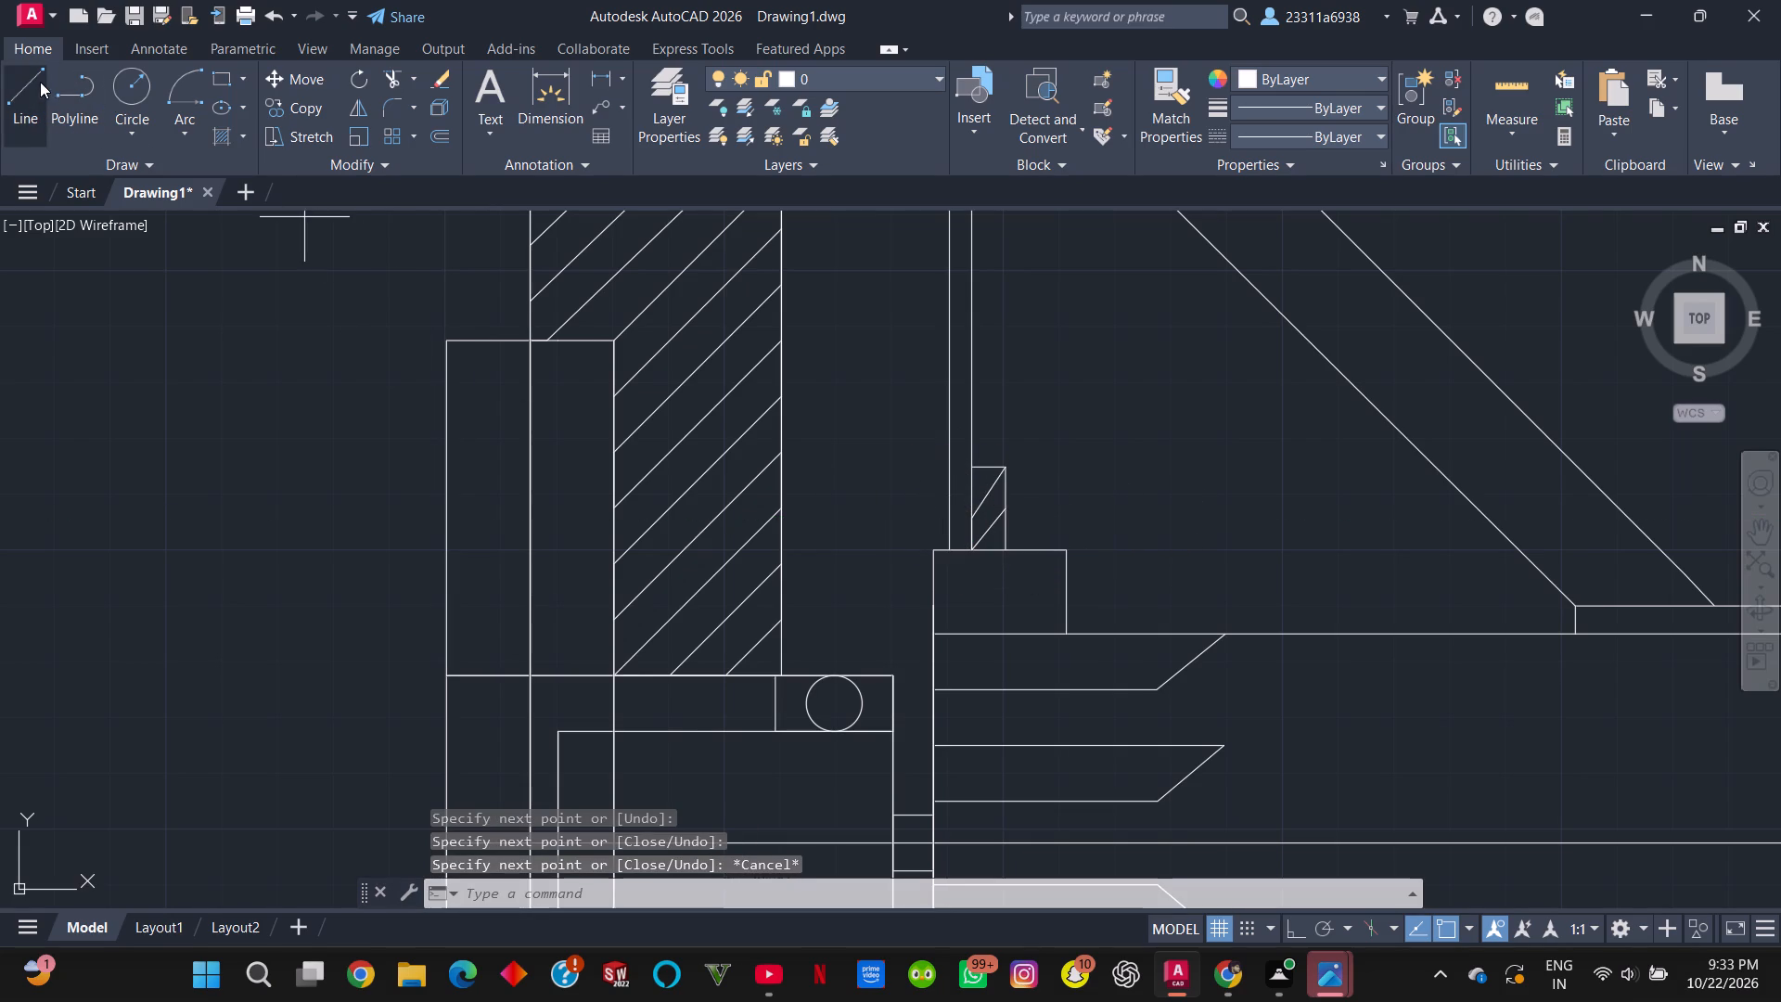
pyautogui.click(936, 634)
pyautogui.click(1009, 550)
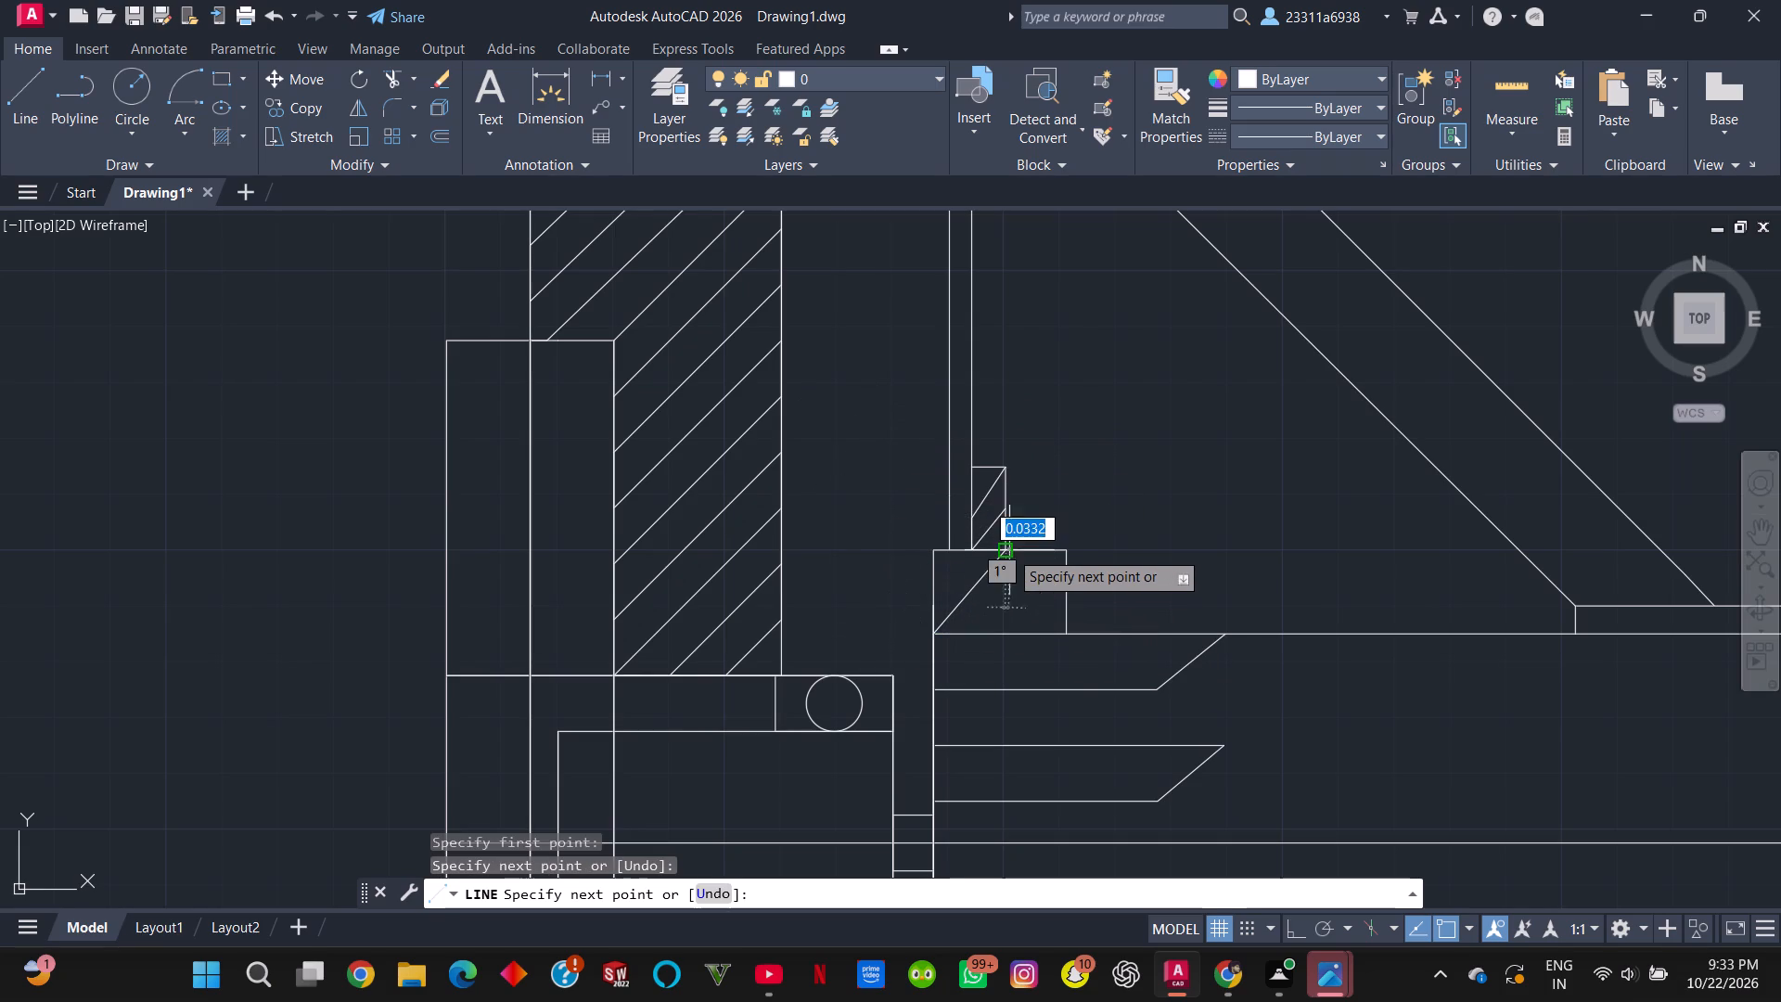
pyautogui.click(1061, 550)
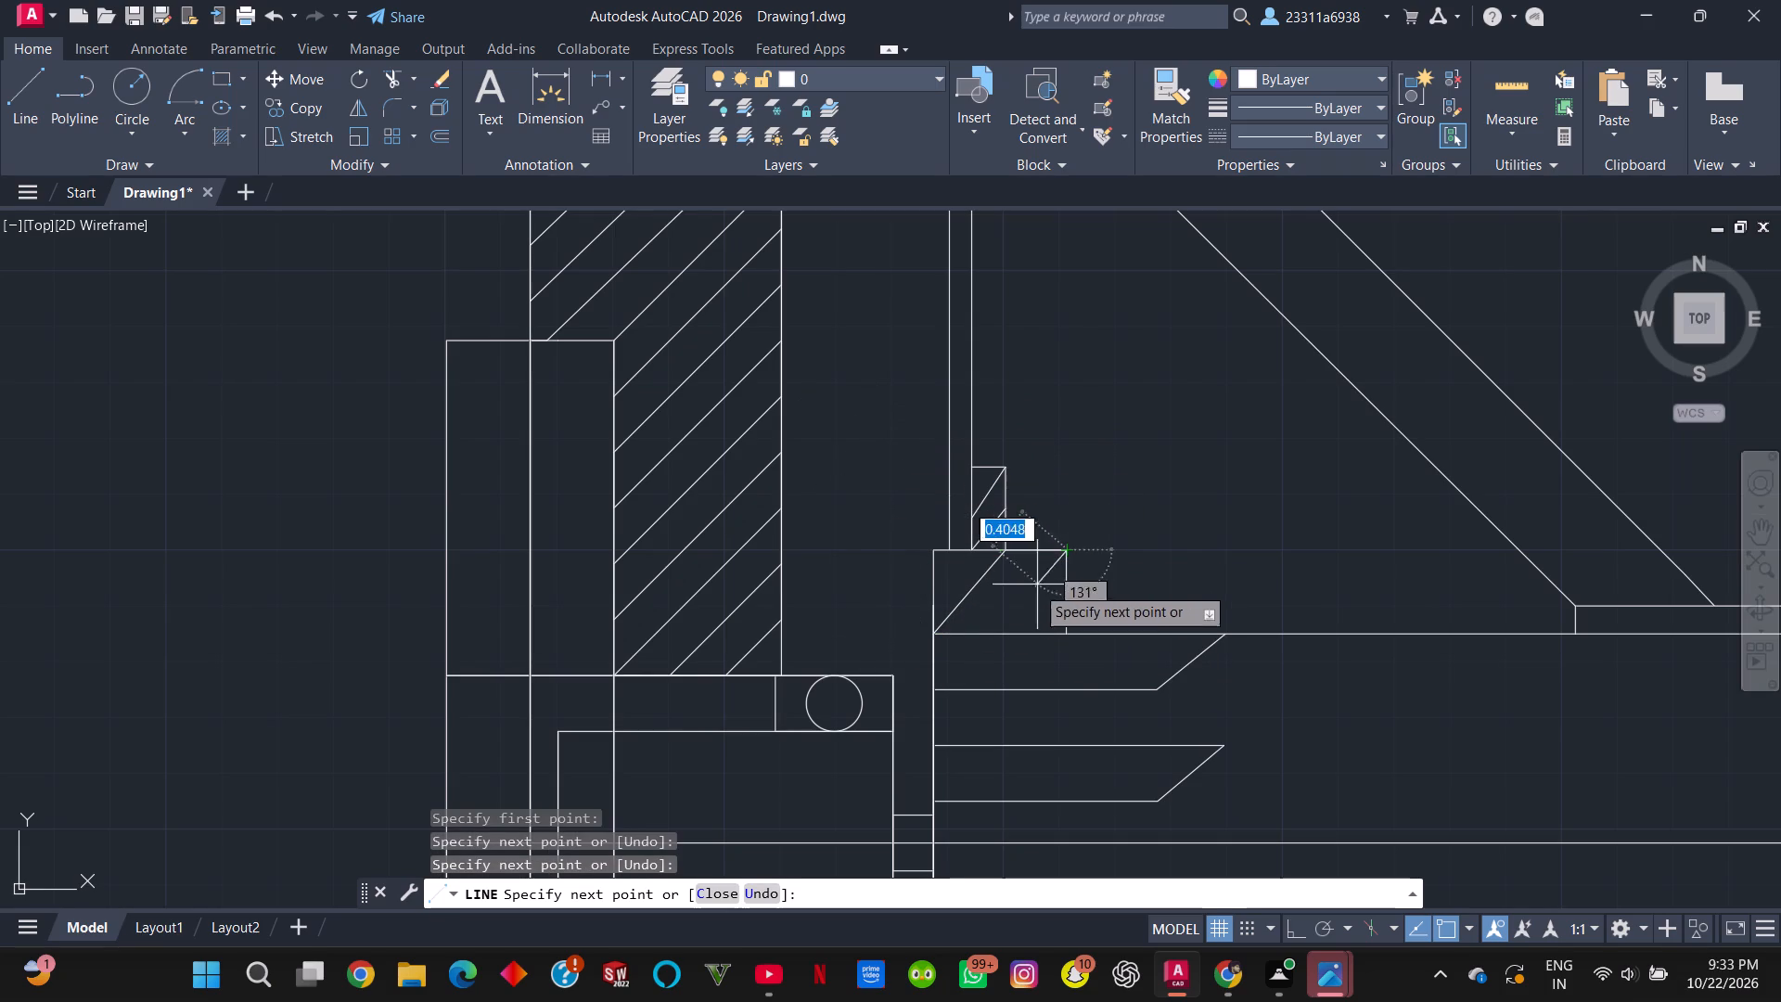
pyautogui.click(1006, 635)
pyautogui.press('Escape')
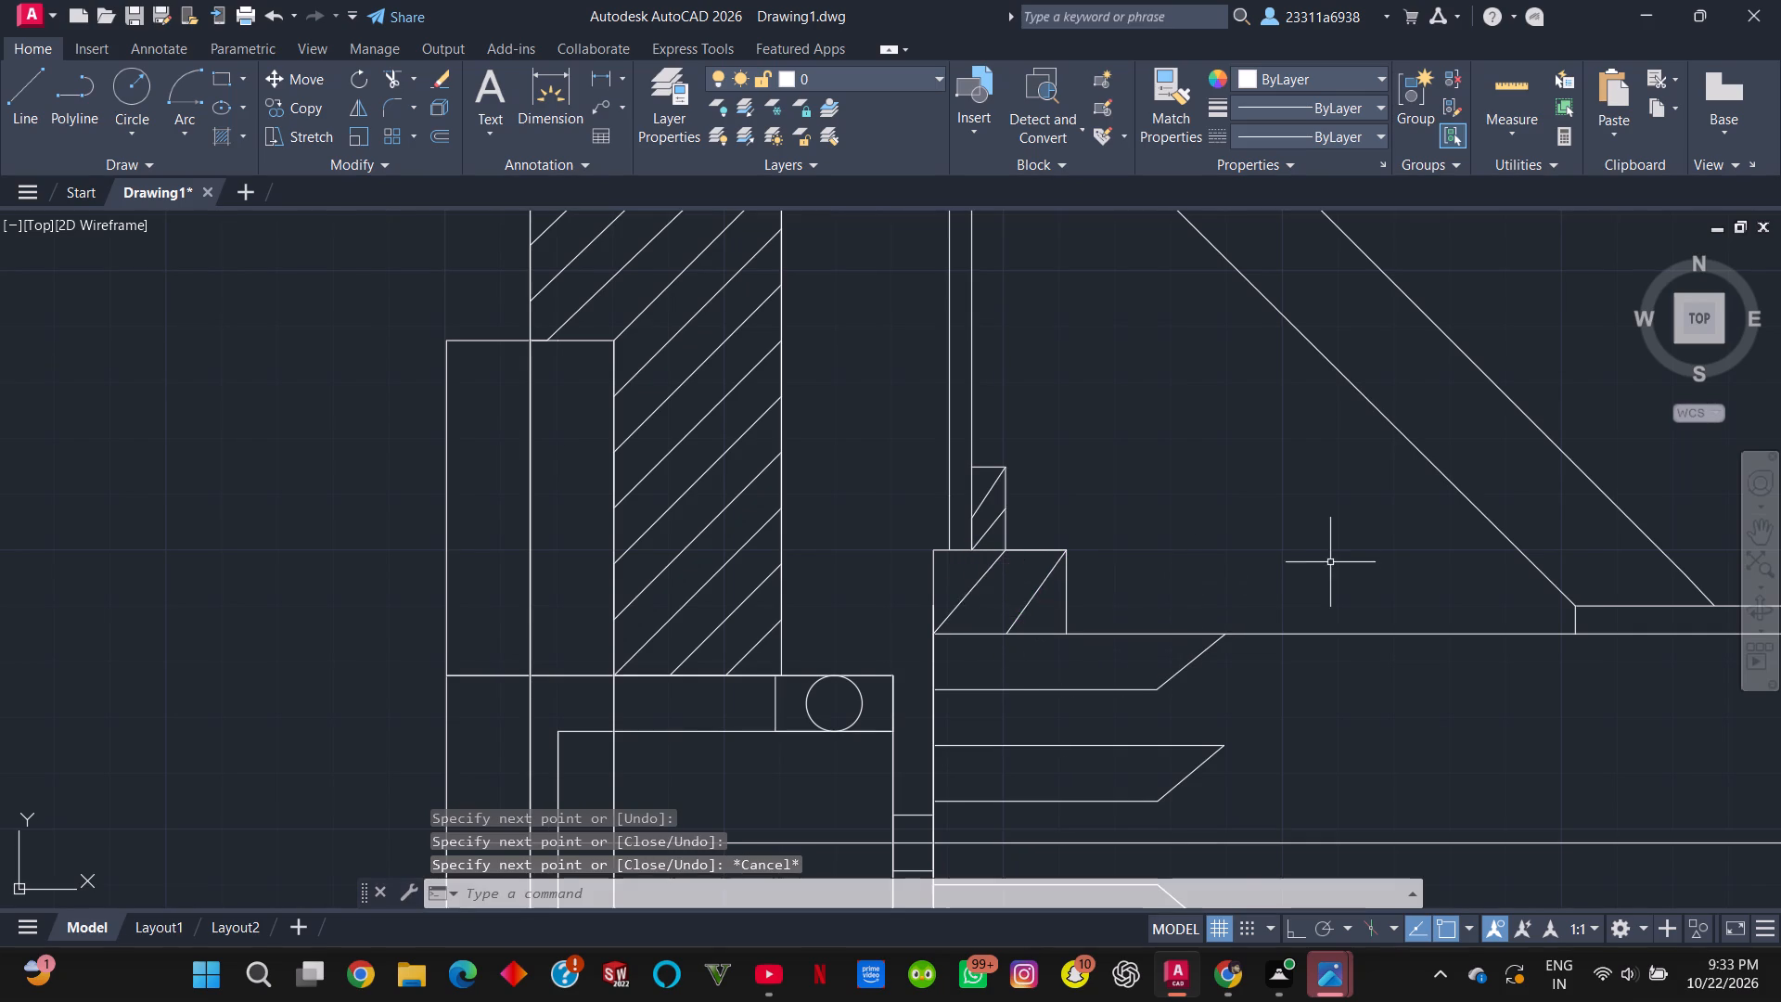
# Hatch the lower hub block with two slanted lines from its bottom-left and top-right corners, the first about 1.03 long.
pyautogui.scroll(-1, 1323, 581)
pyautogui.moveTo(1309, 693); pyautogui.dragTo(1284, 586, button='middle')
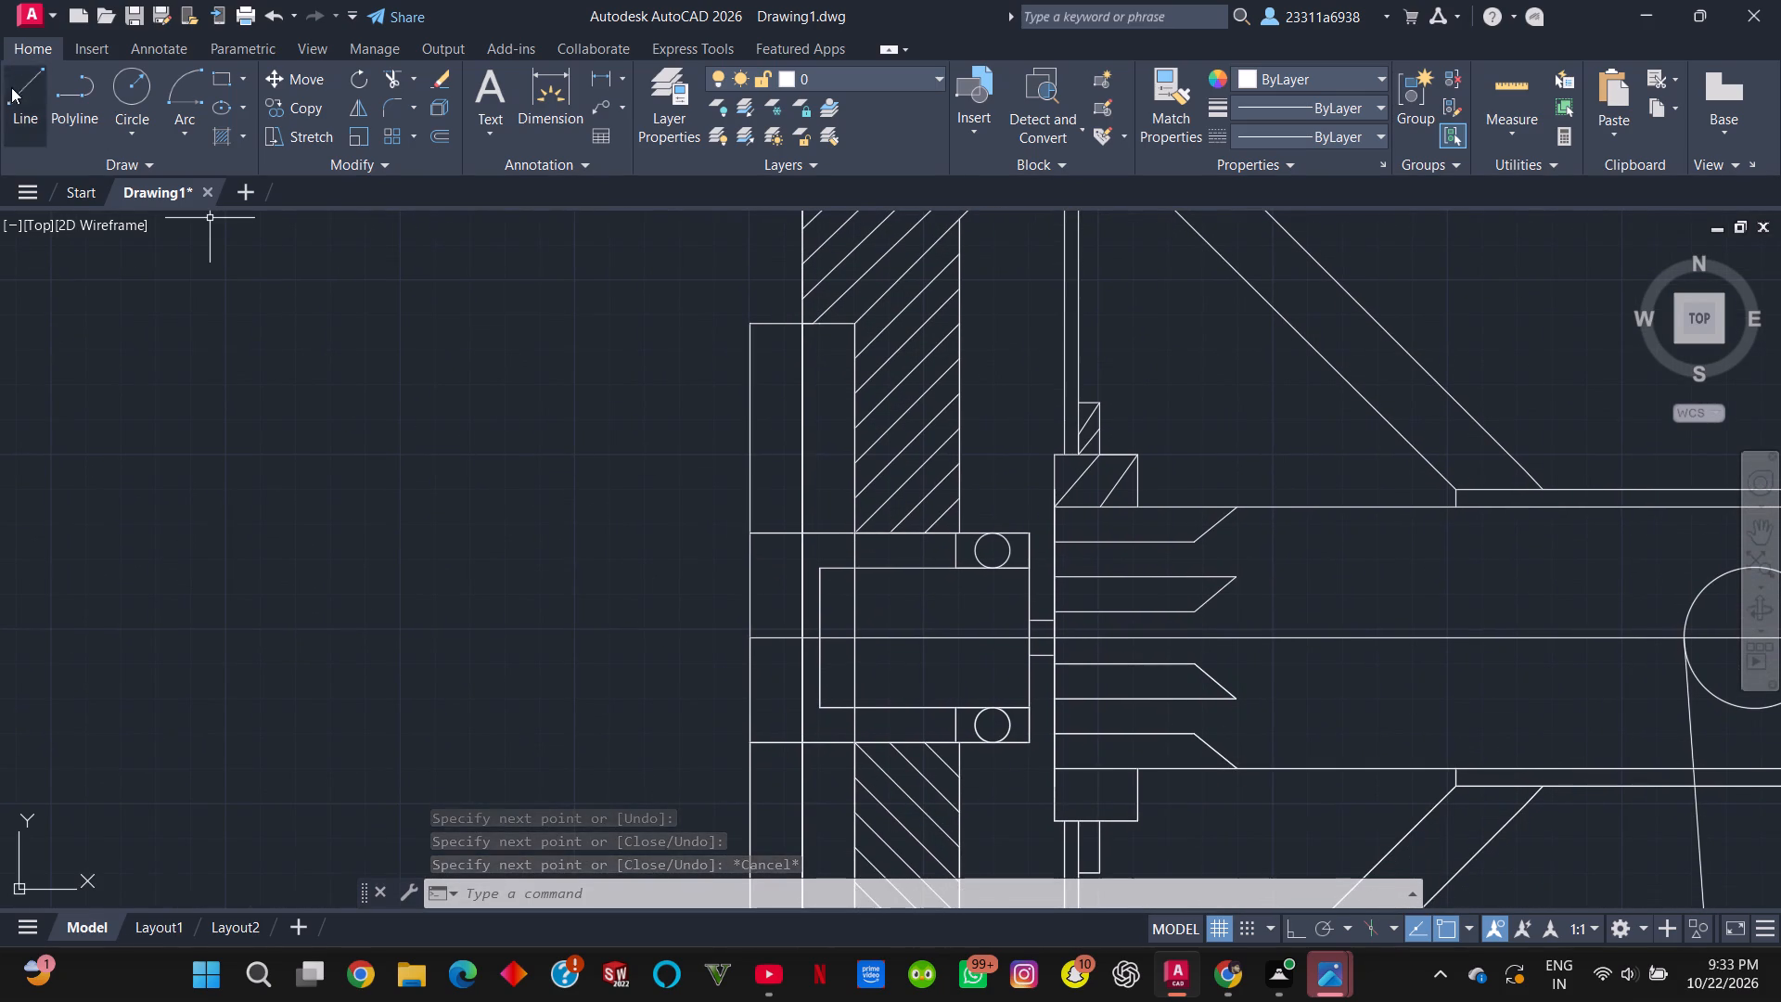
pyautogui.click(20, 96)
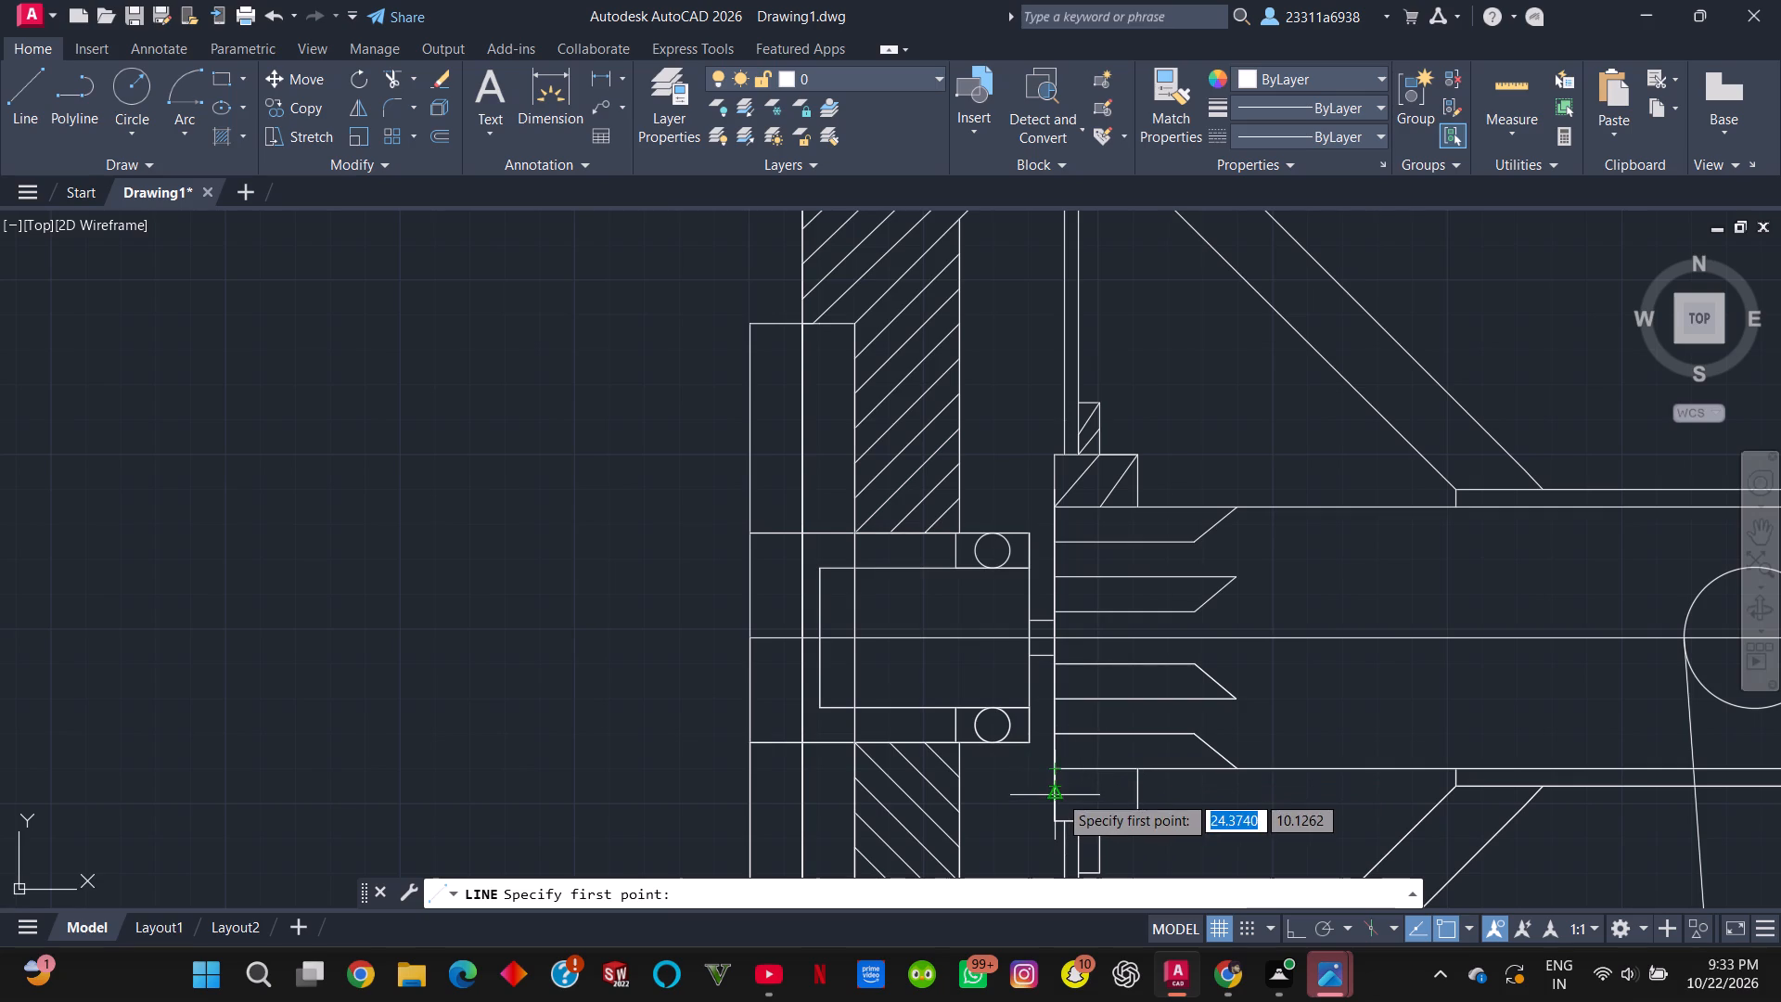
pyautogui.click(1058, 822)
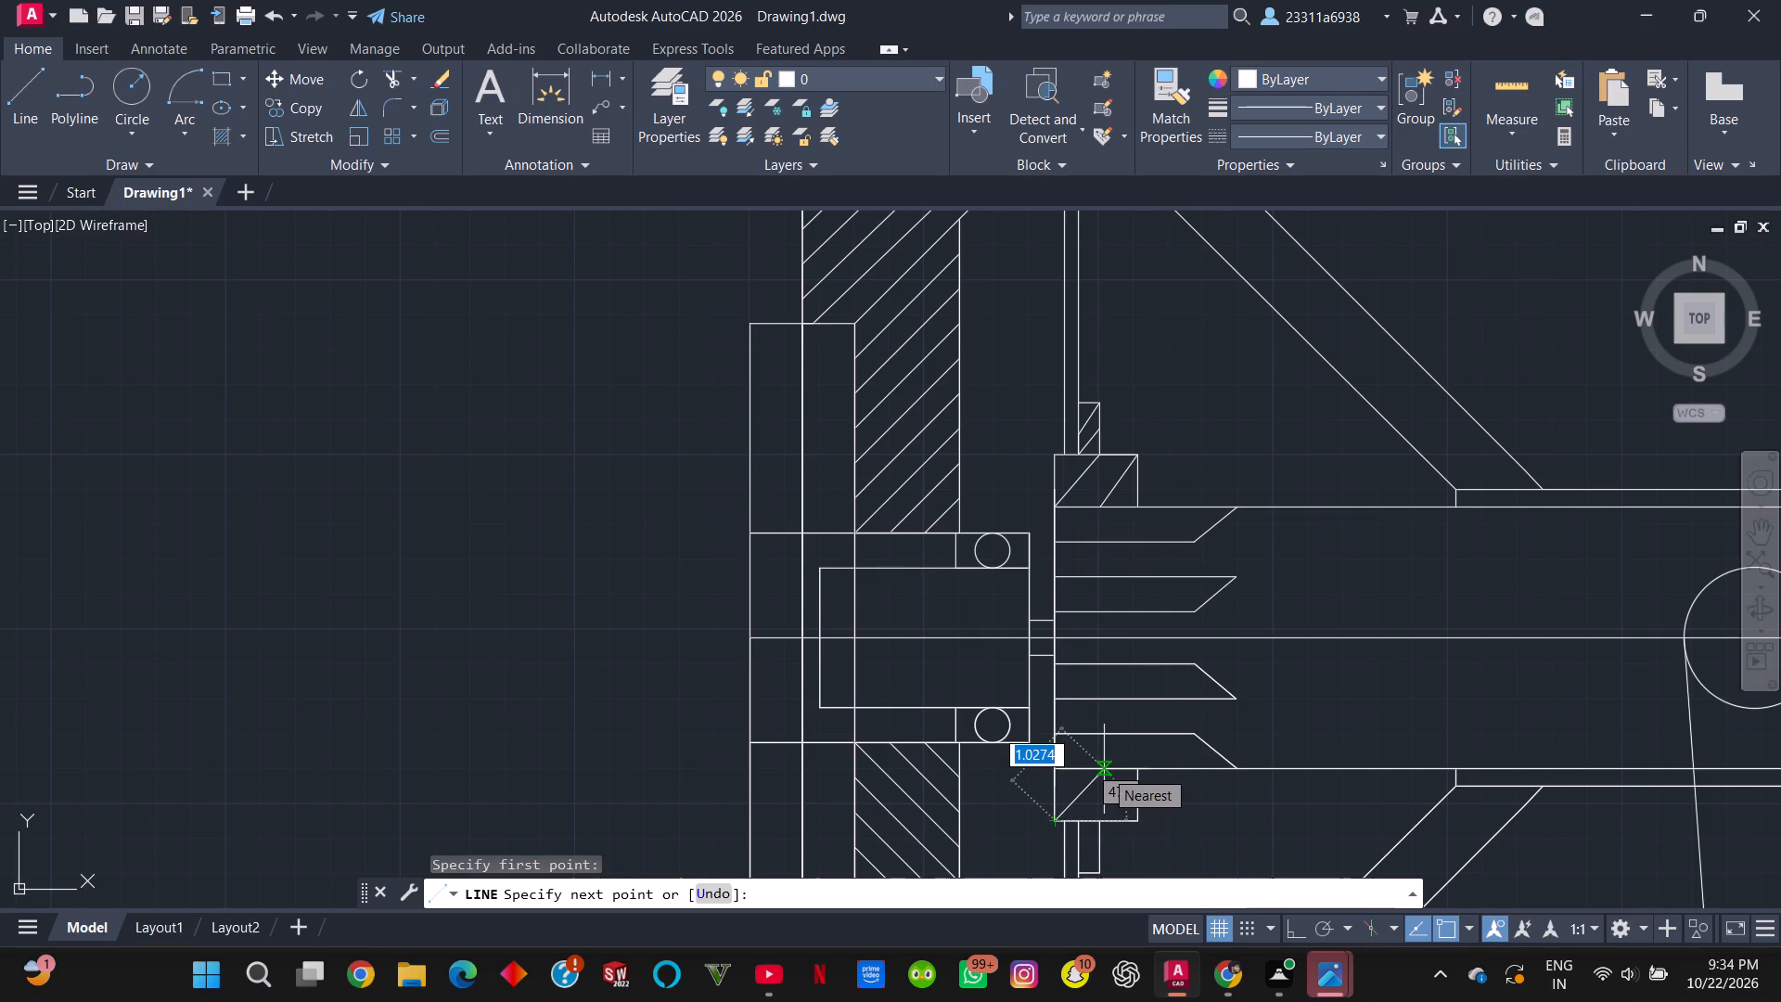
pyautogui.click(1104, 769)
pyautogui.click(1139, 769)
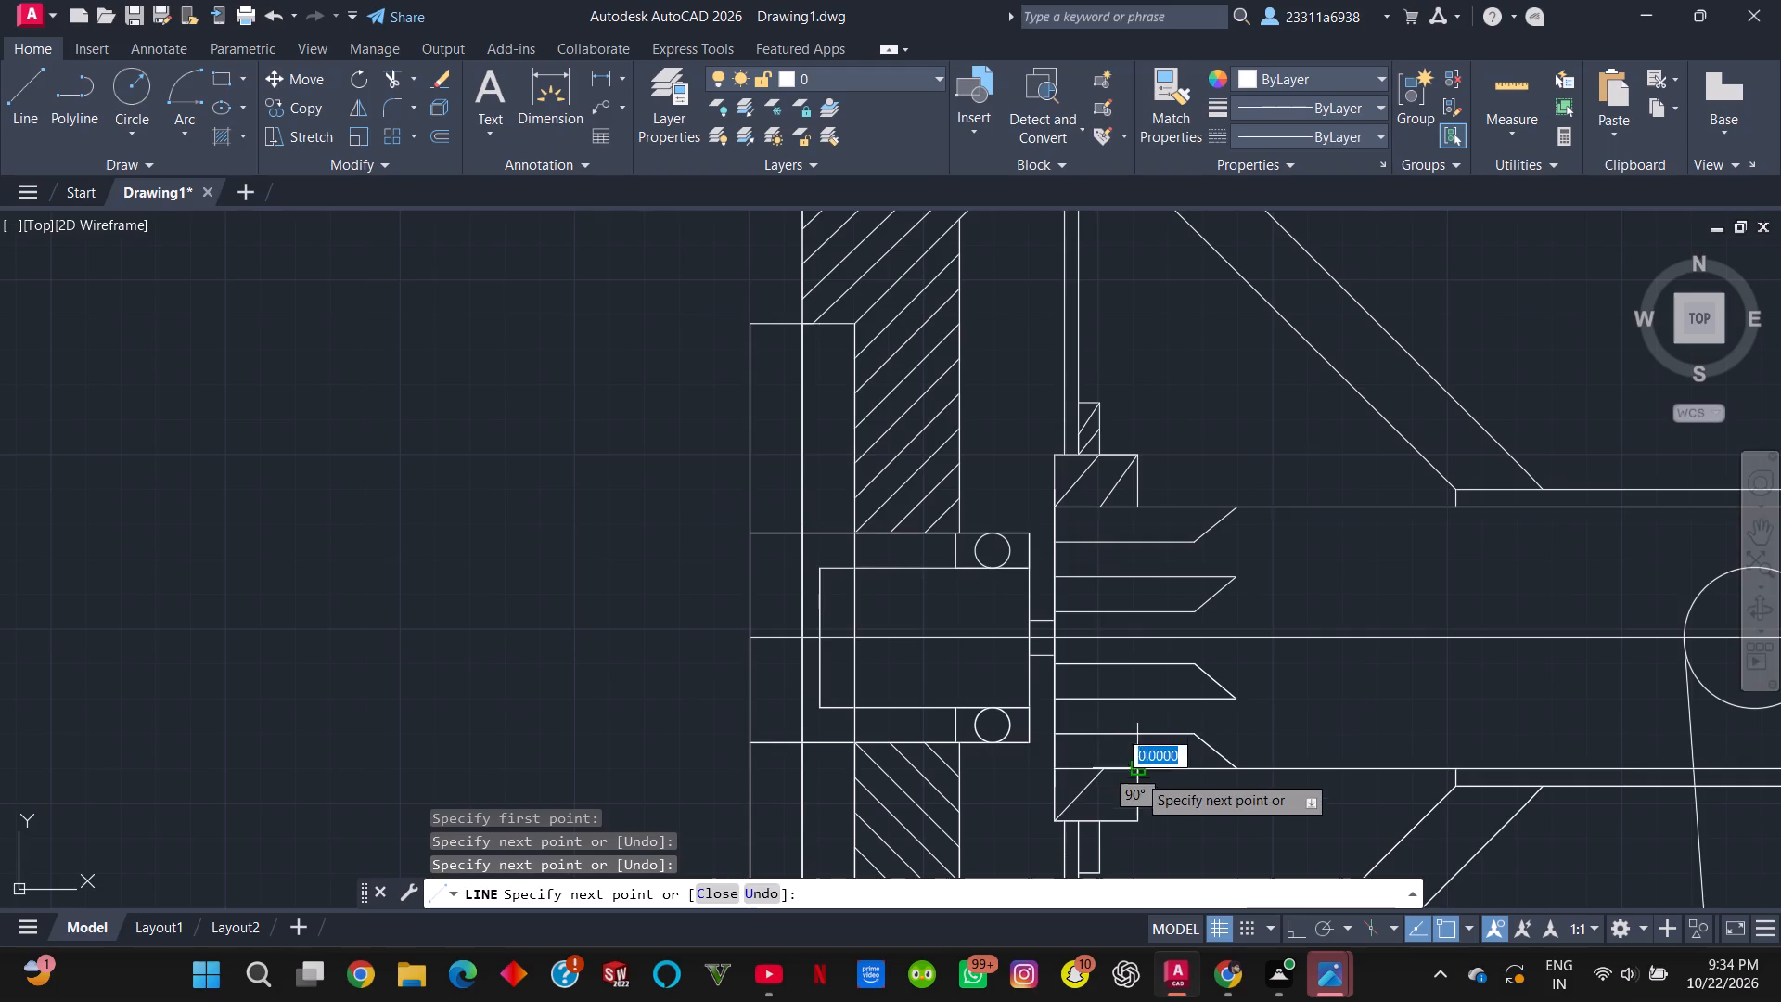
pyautogui.click(1100, 828)
pyautogui.press('Escape')
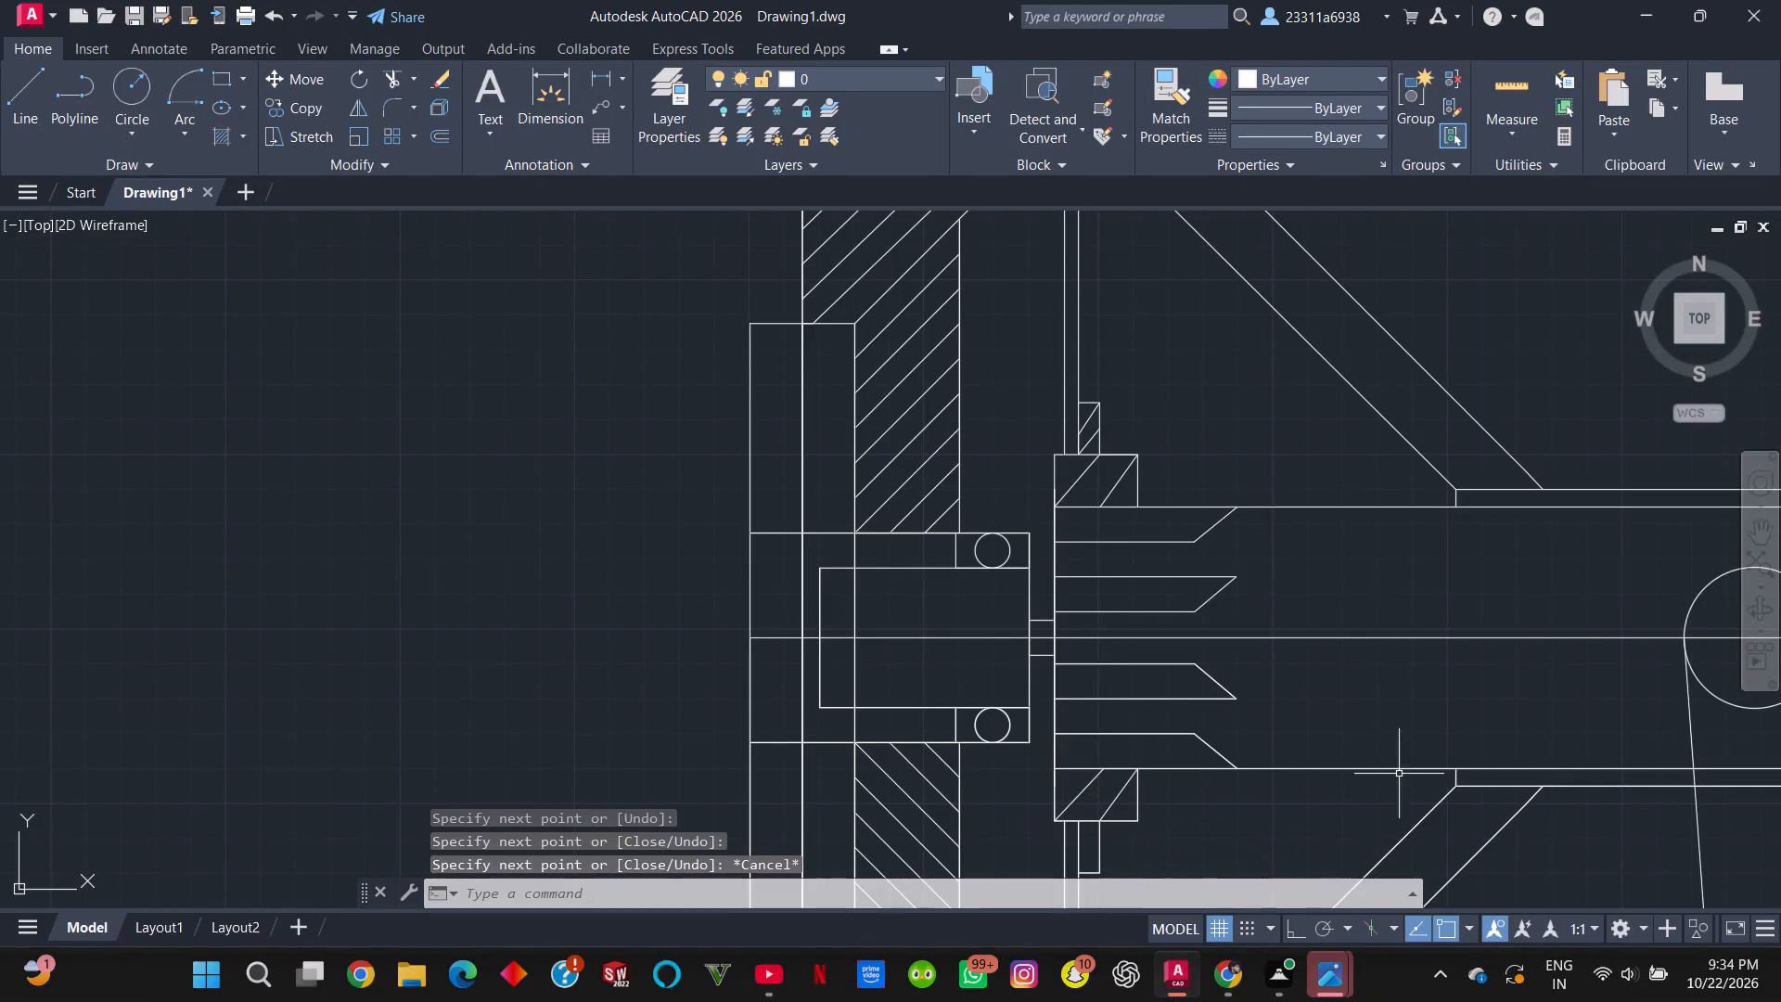
# Hatch the small rectangle below the lower hub block with slanted lines from its top-right and bottom-left corners, the first about 0.51 long.
pyautogui.moveTo(1174, 836); pyautogui.dragTo(1175, 775, button='middle')
pyautogui.scroll(1, 1176, 775)
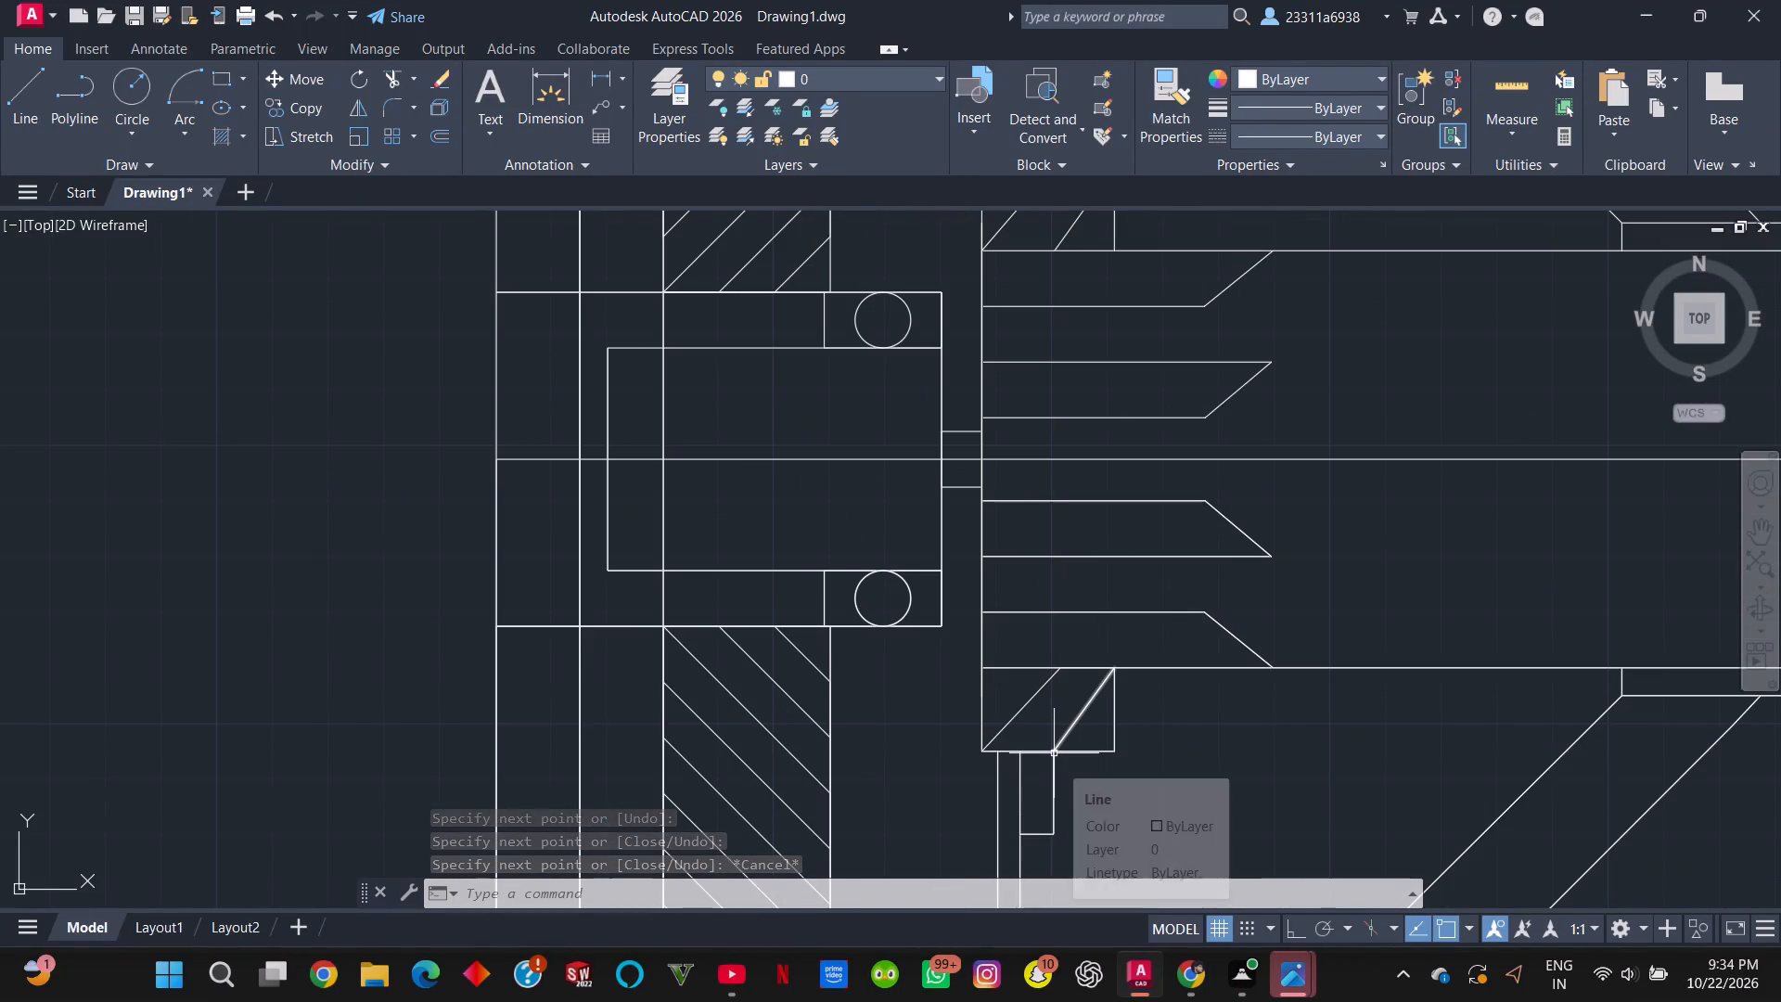
pyautogui.press('l')
pyautogui.press('Return')
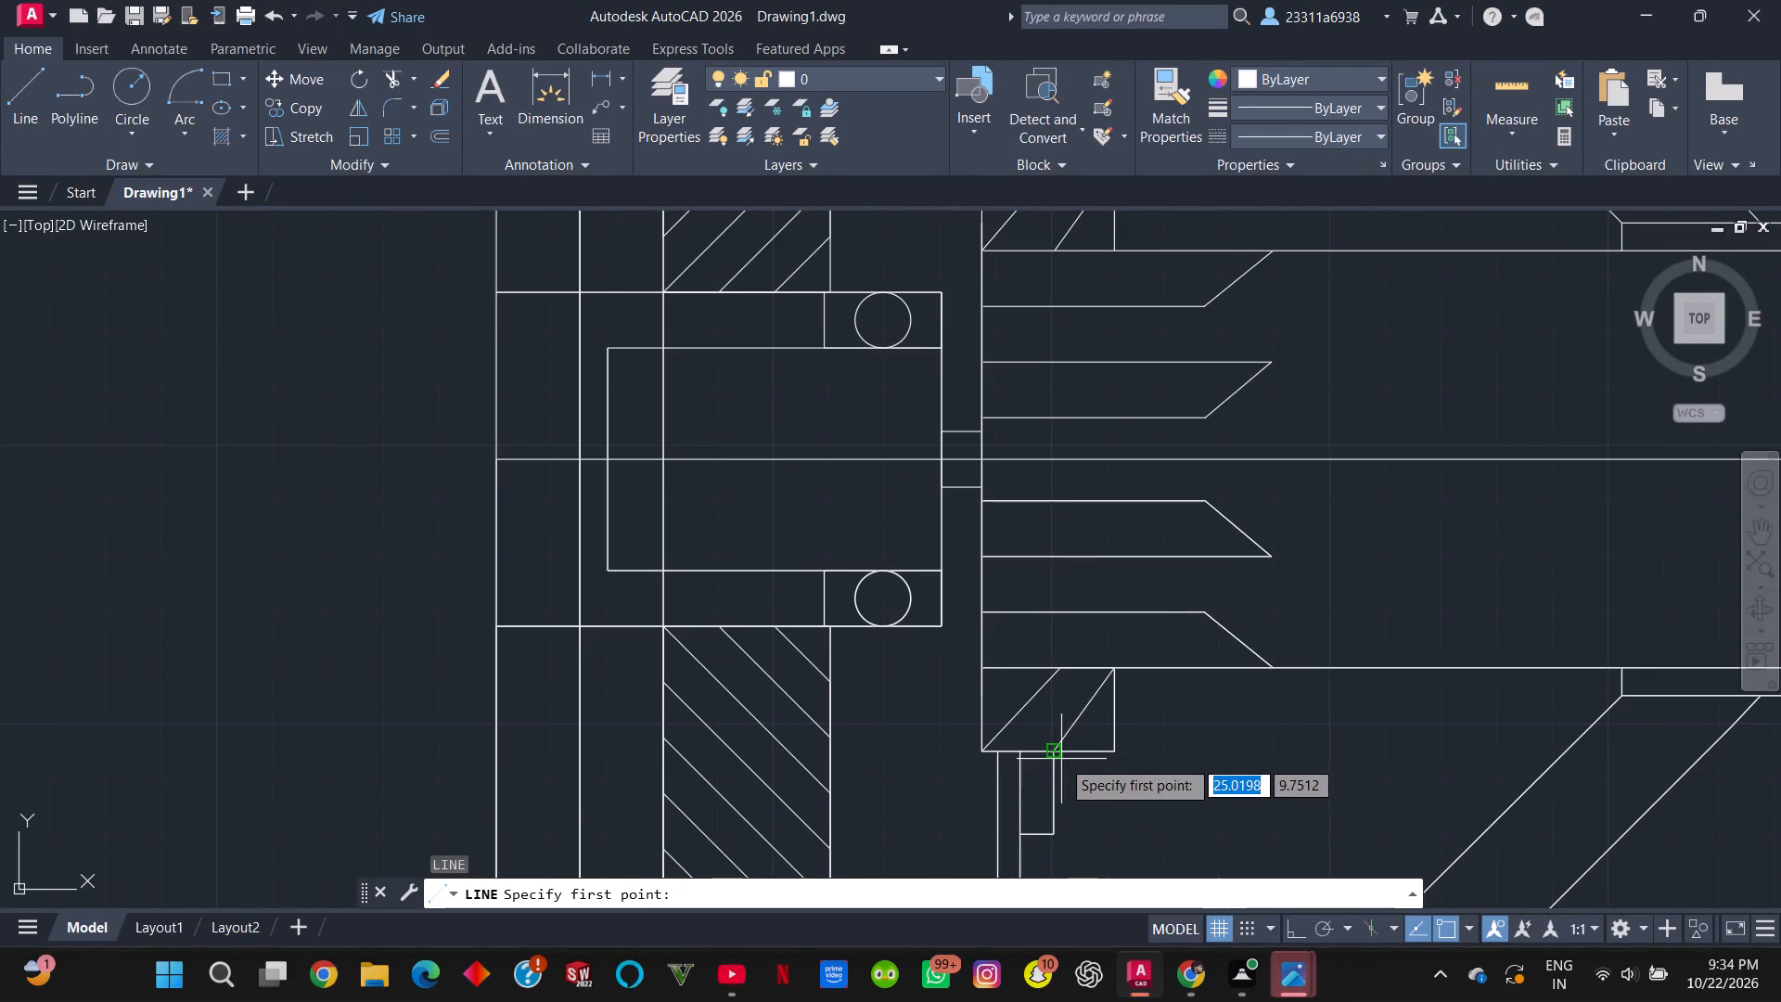
pyautogui.click(1054, 754)
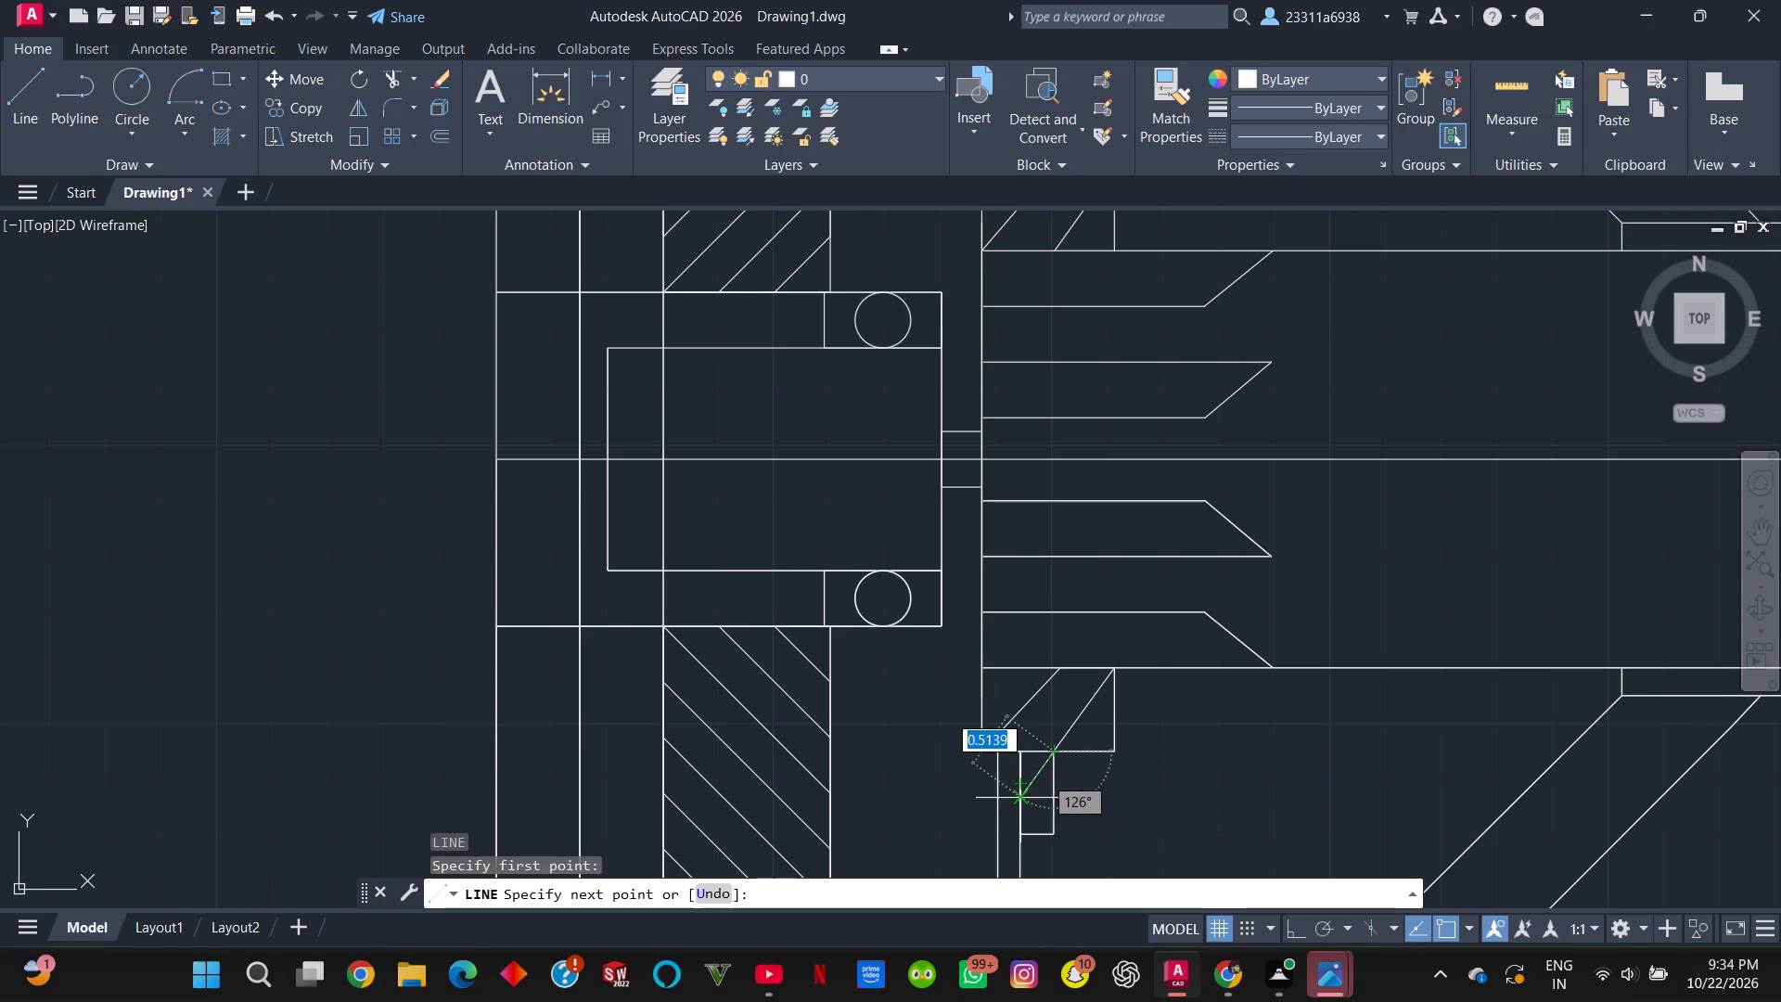
pyautogui.click(1023, 801)
pyautogui.click(1019, 832)
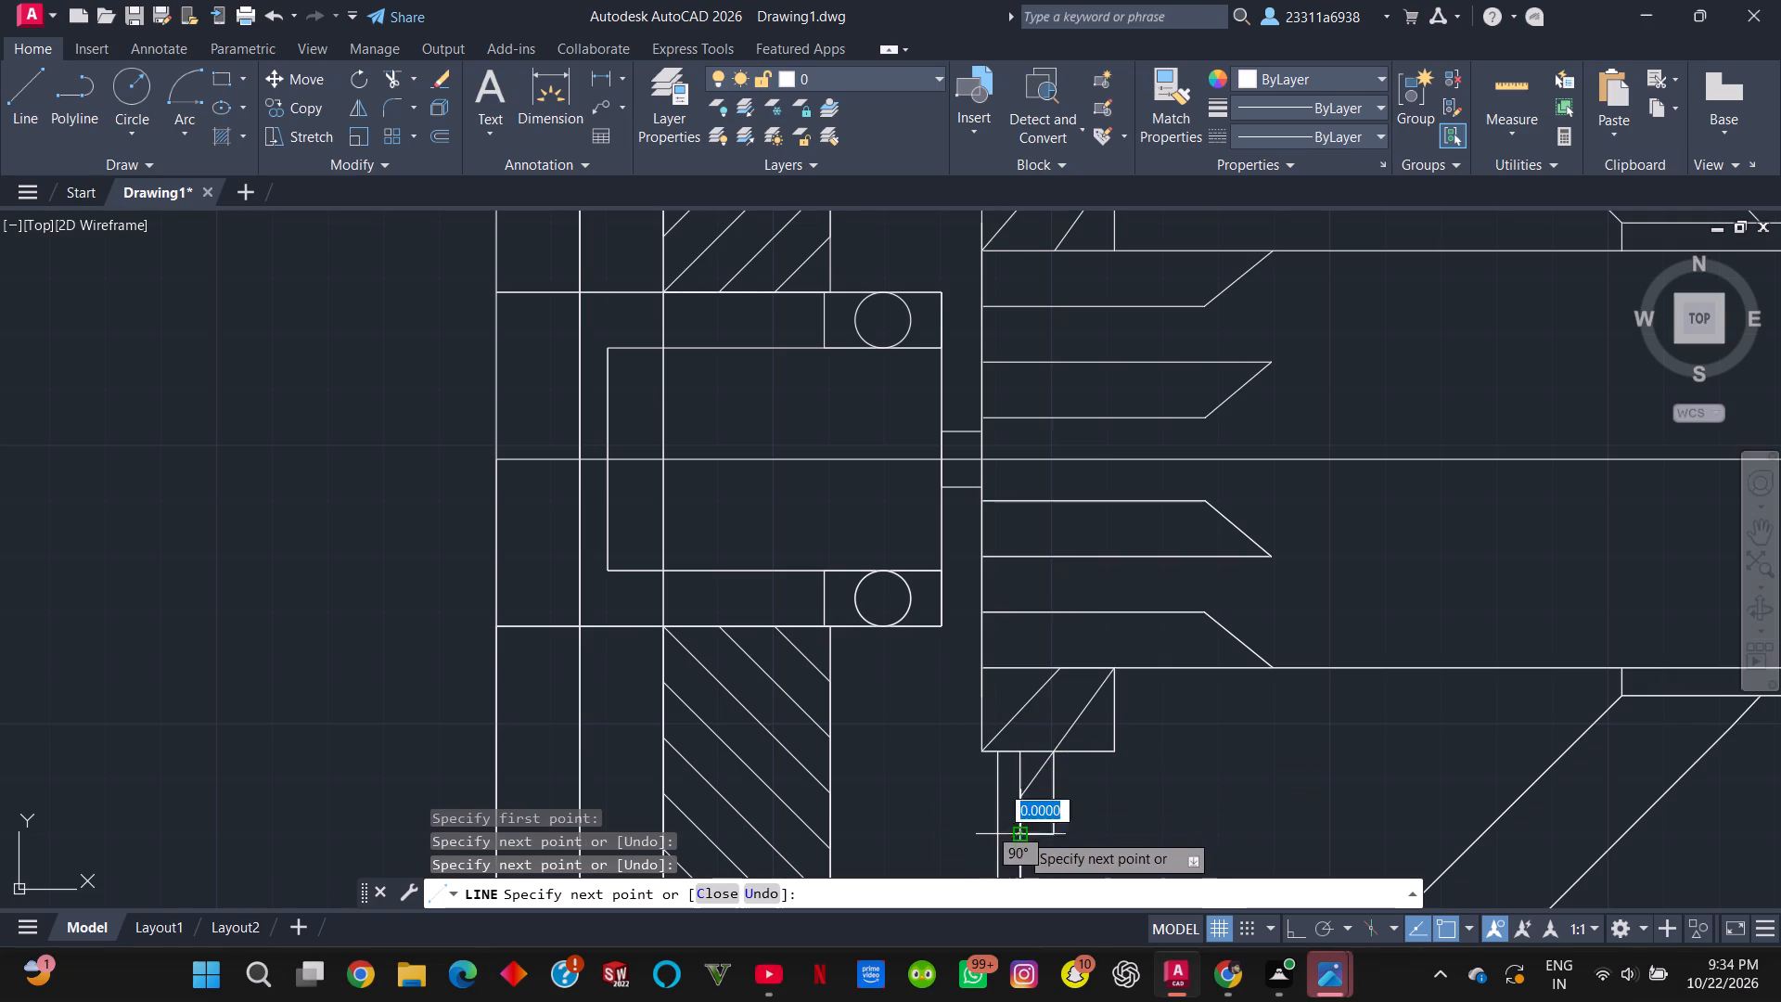
pyautogui.click(1057, 782)
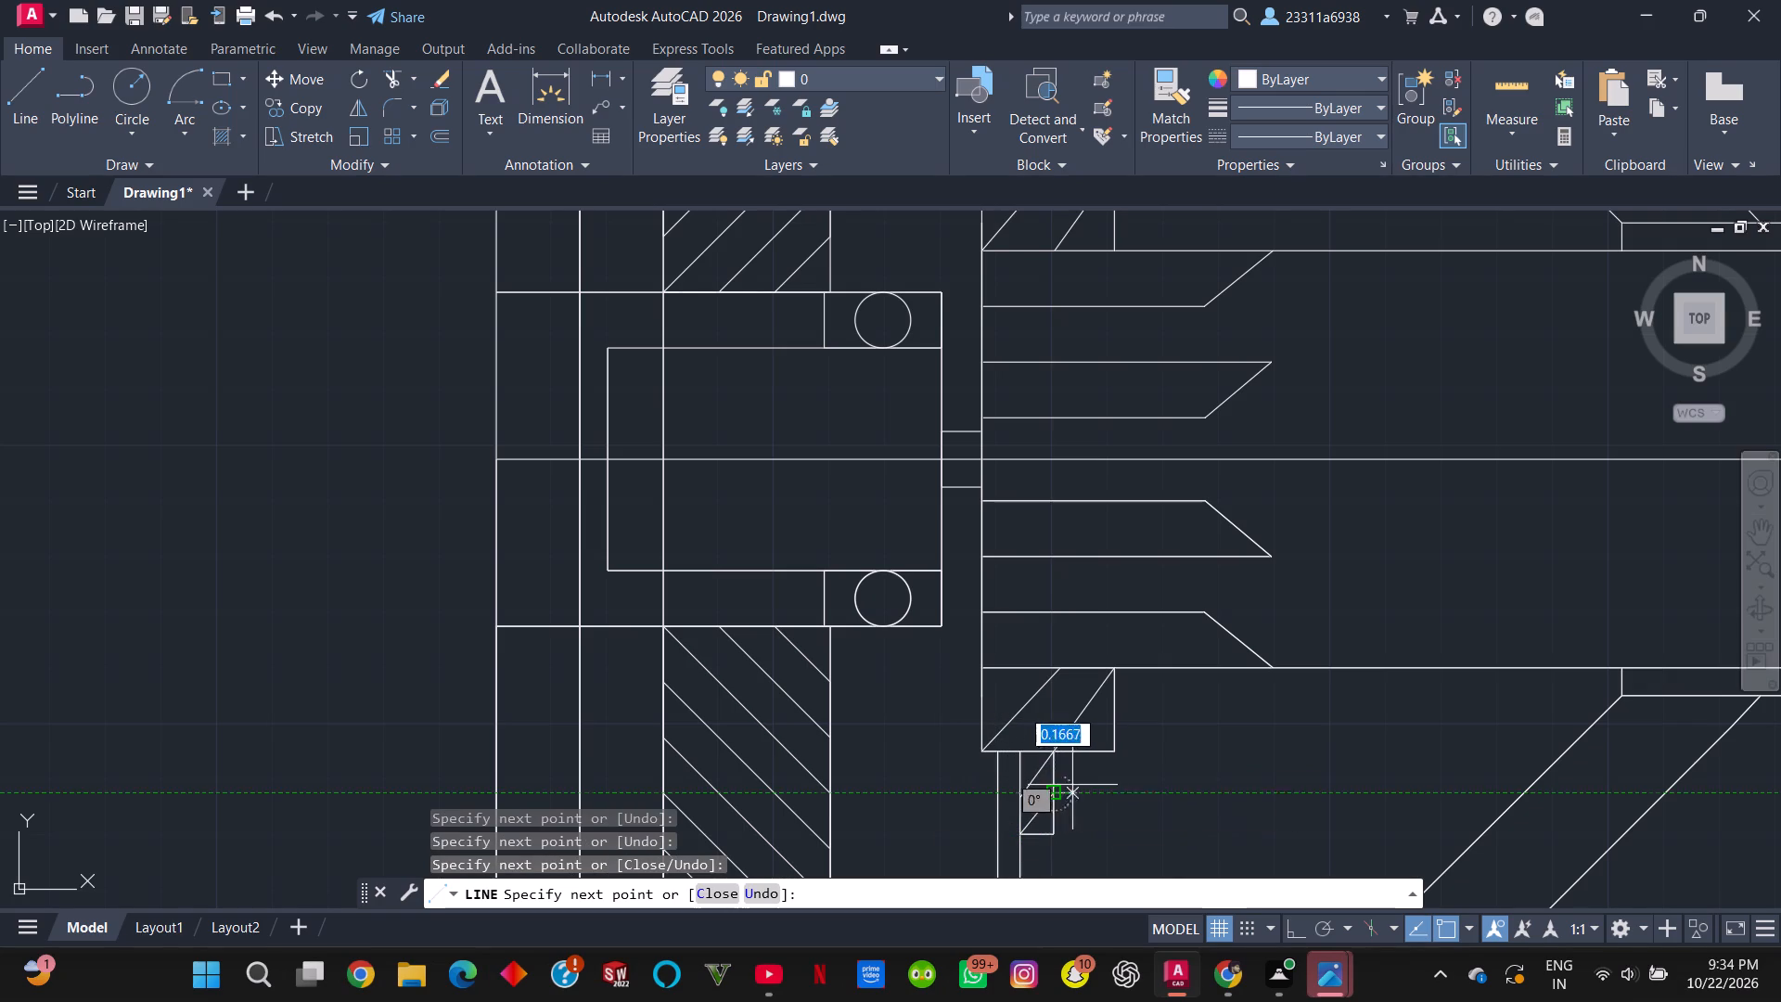
pyautogui.press('Escape')
# Hatch the upper friction block beside the flywheel with two parallel slanted lines about 1.52 long, joined by a 1.0 segment down its right edge.
pyautogui.scroll(-3, 1204, 676)
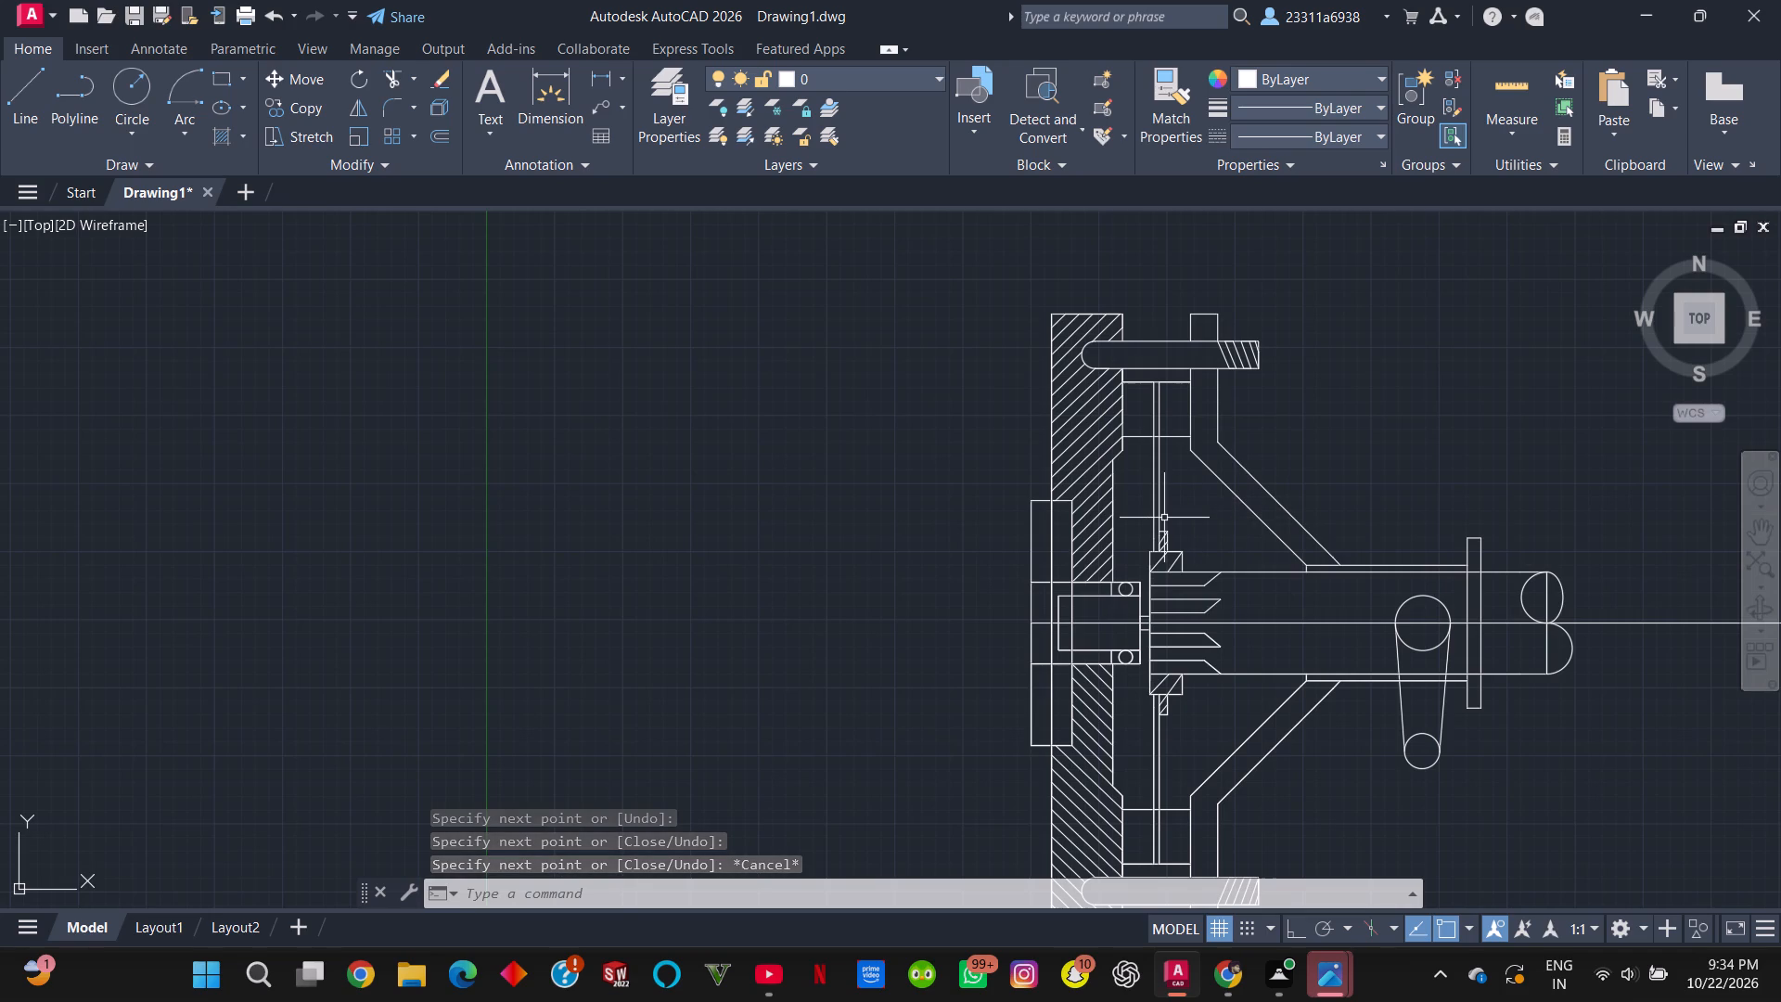
pyautogui.scroll(-1, 1179, 366)
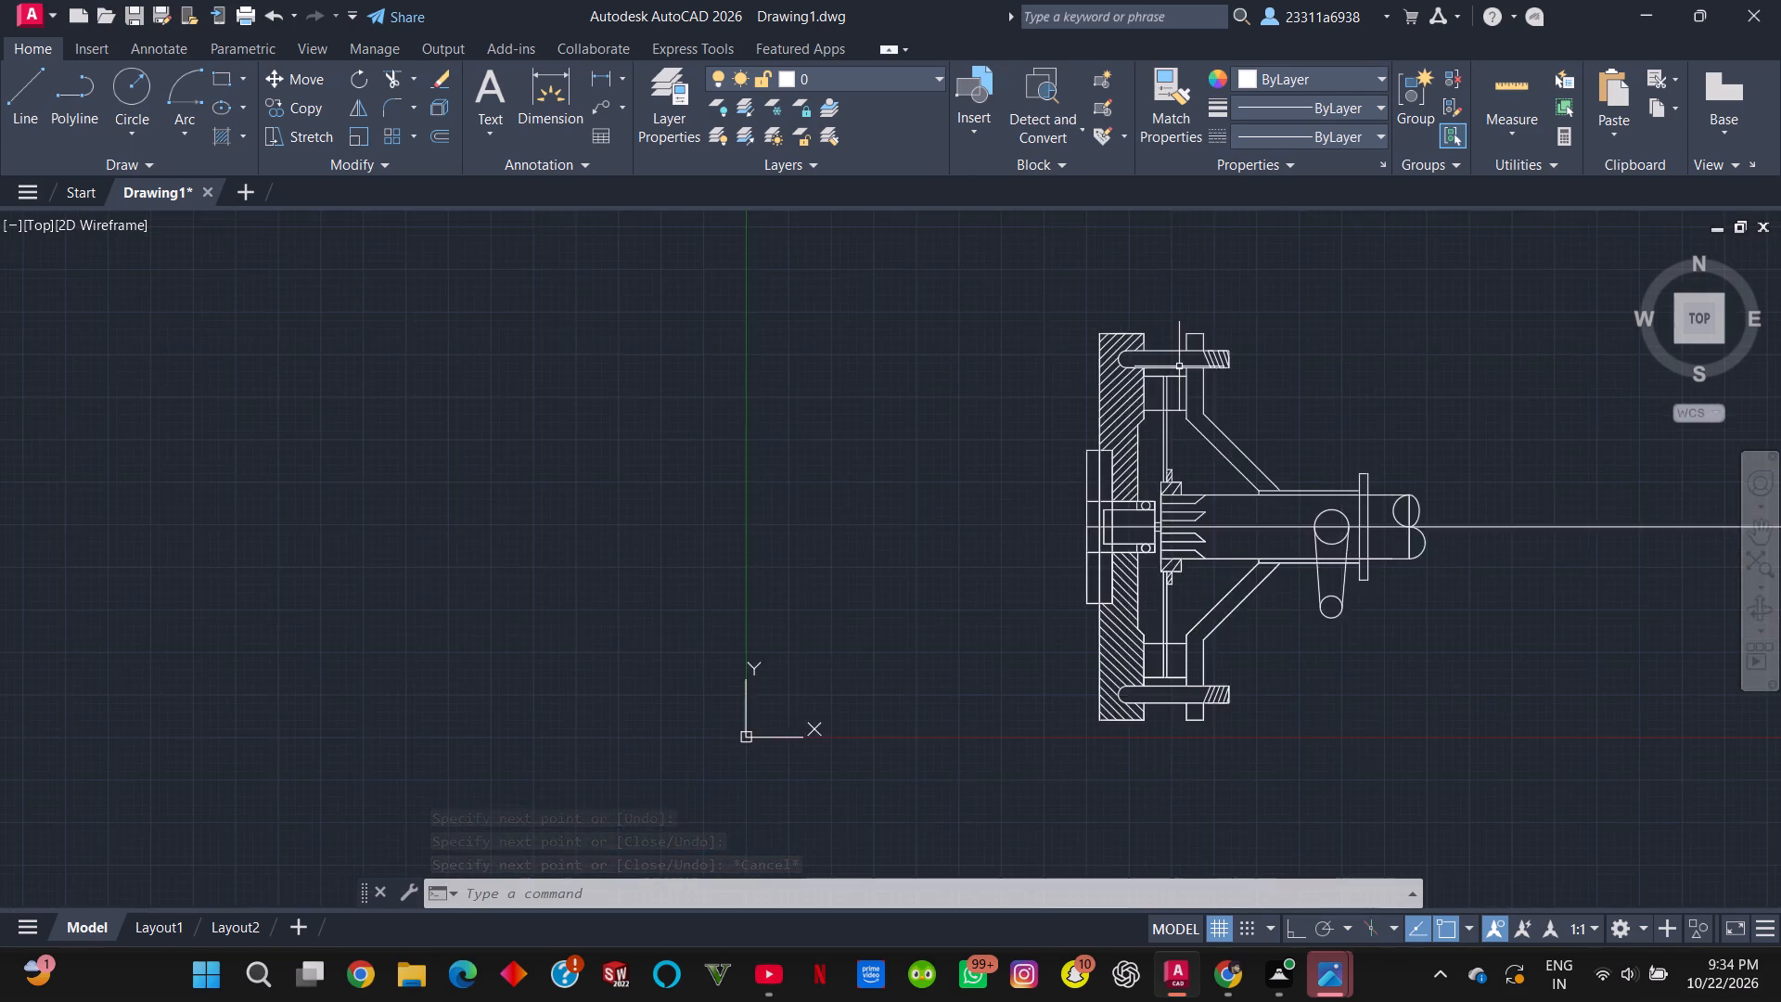
pyautogui.scroll(4, 1179, 366)
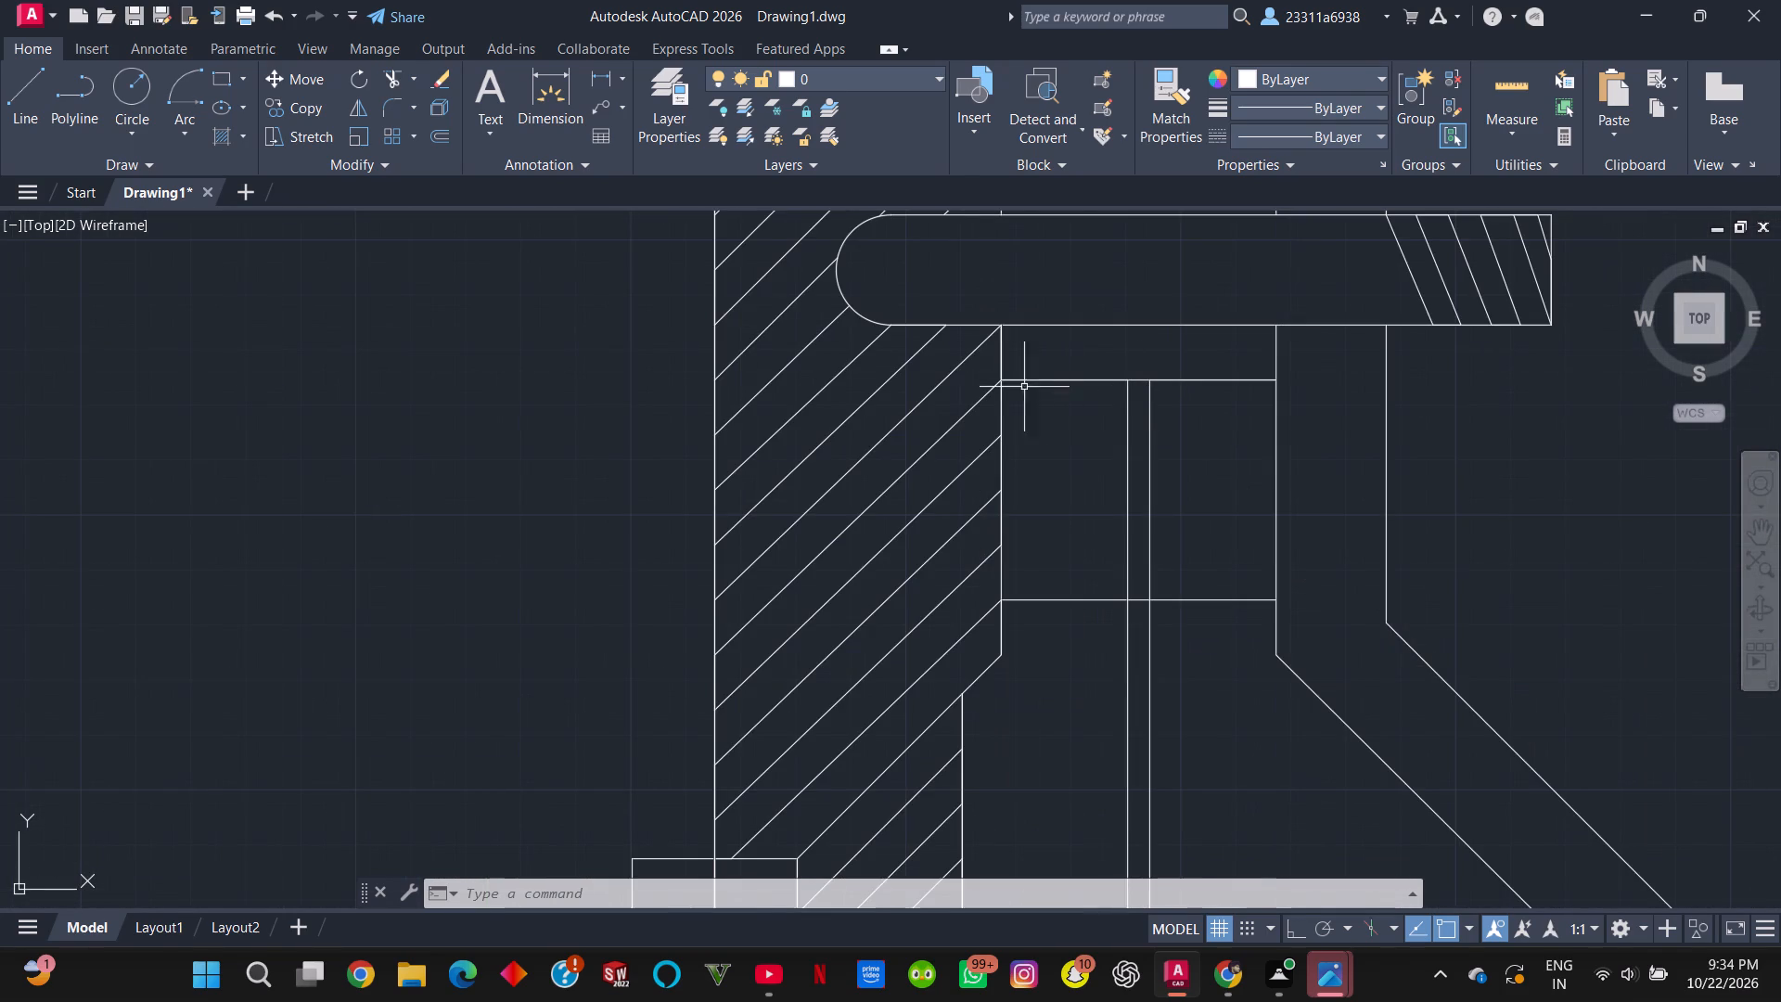
pyautogui.click(26, 113)
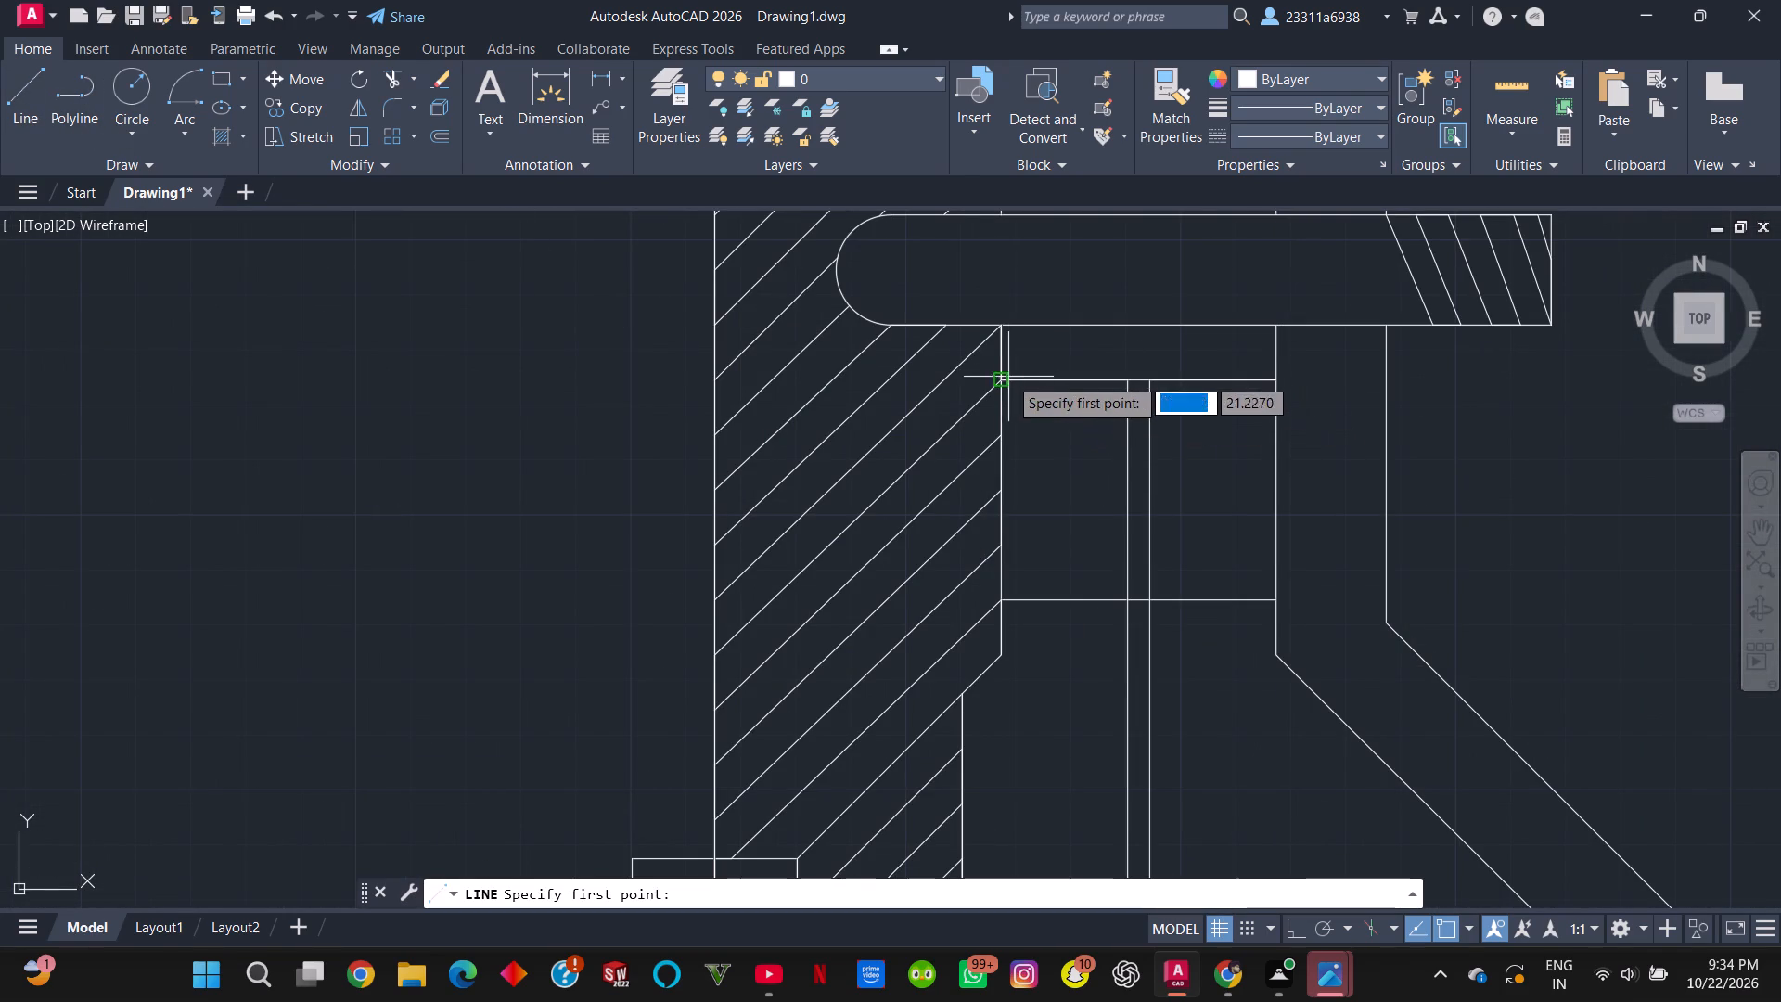
pyautogui.click(1004, 491)
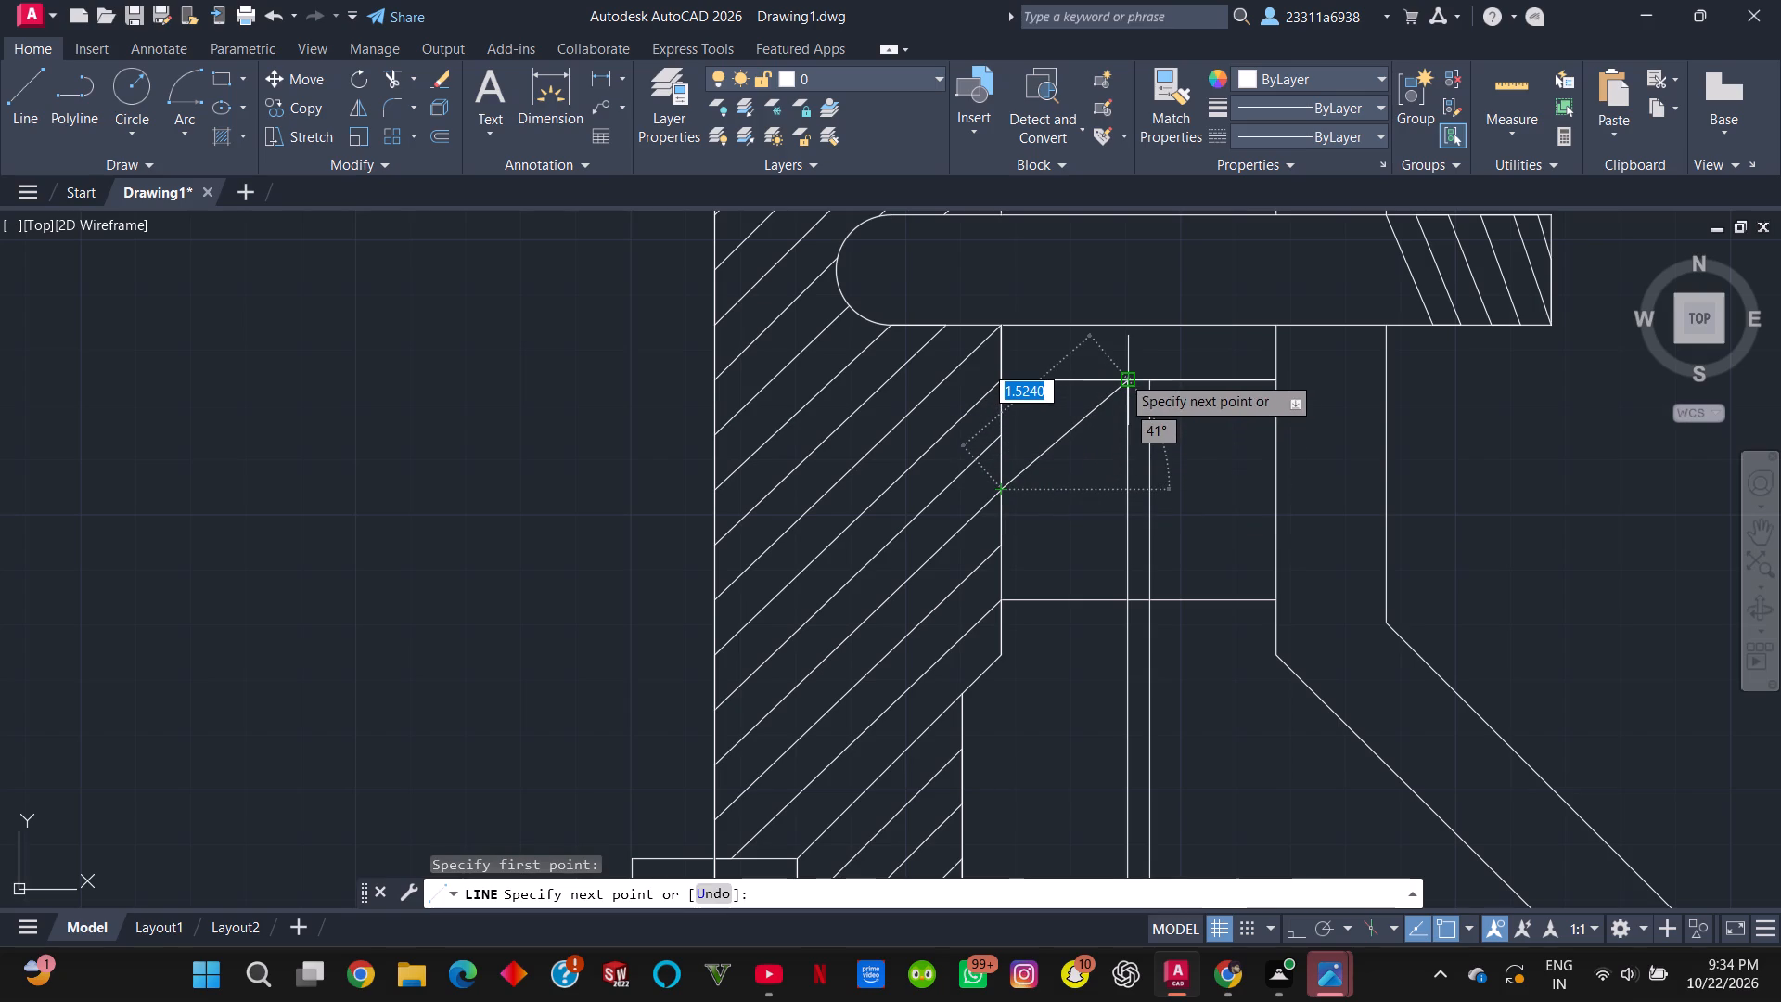
pyautogui.click(1121, 375)
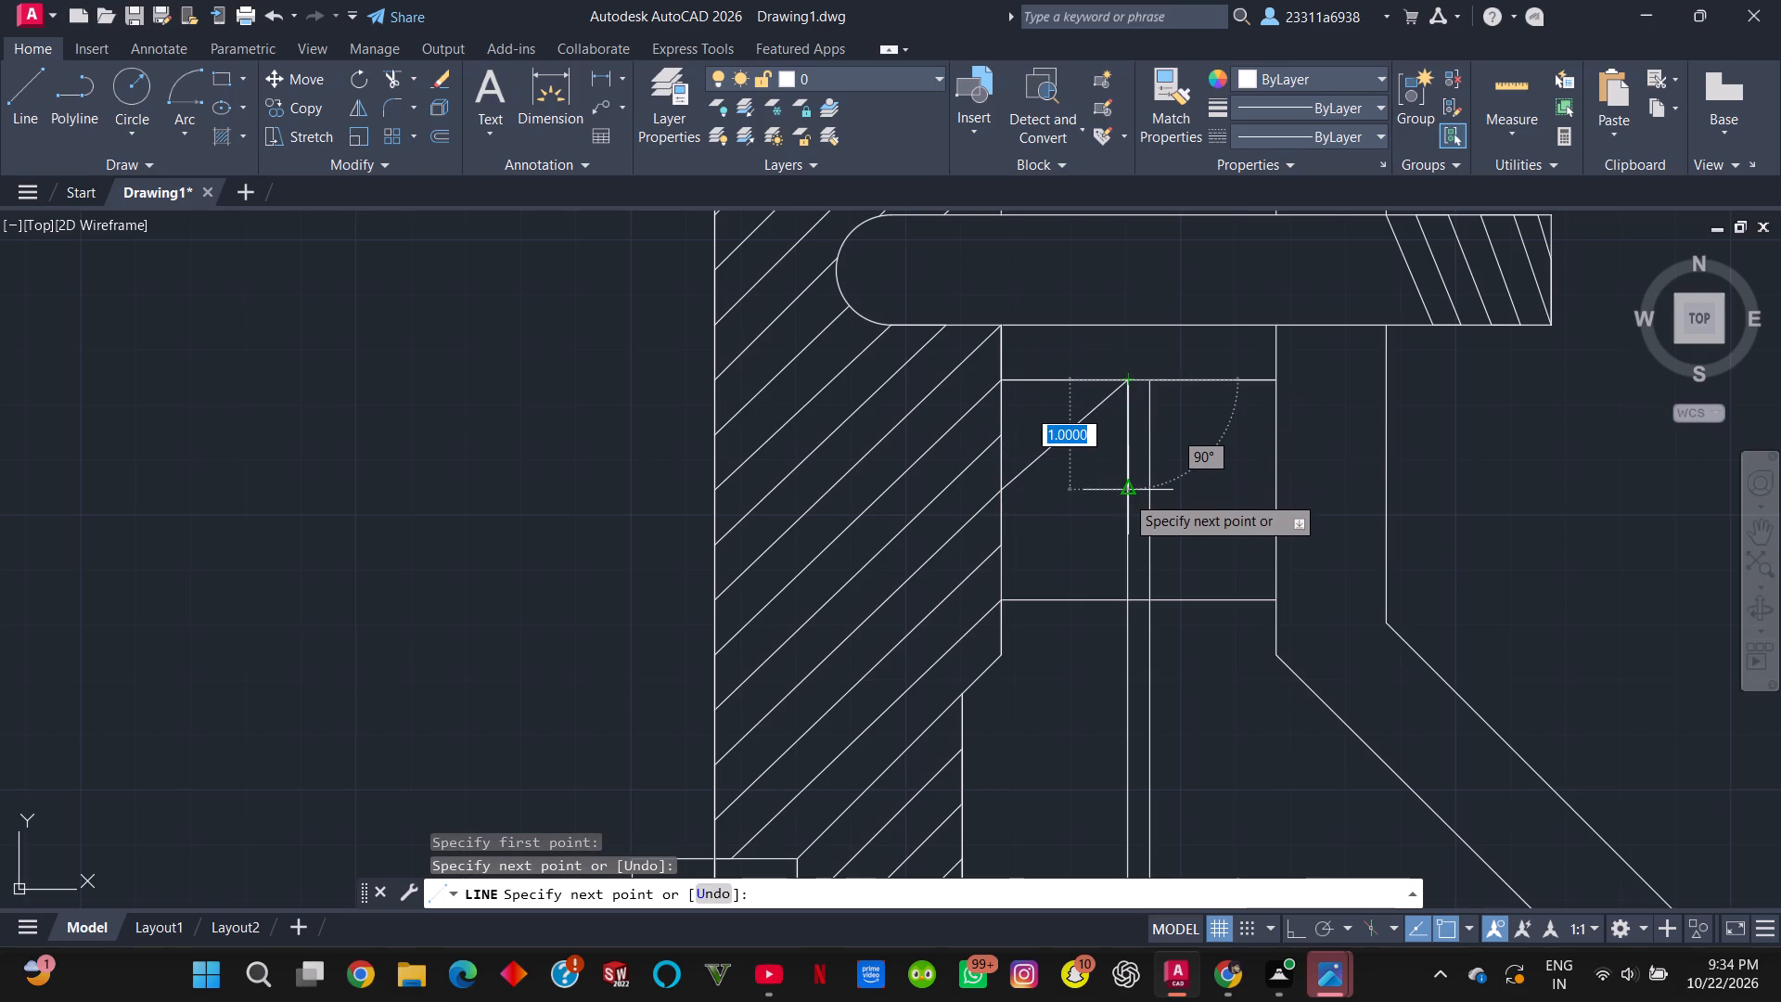
pyautogui.click(1125, 495)
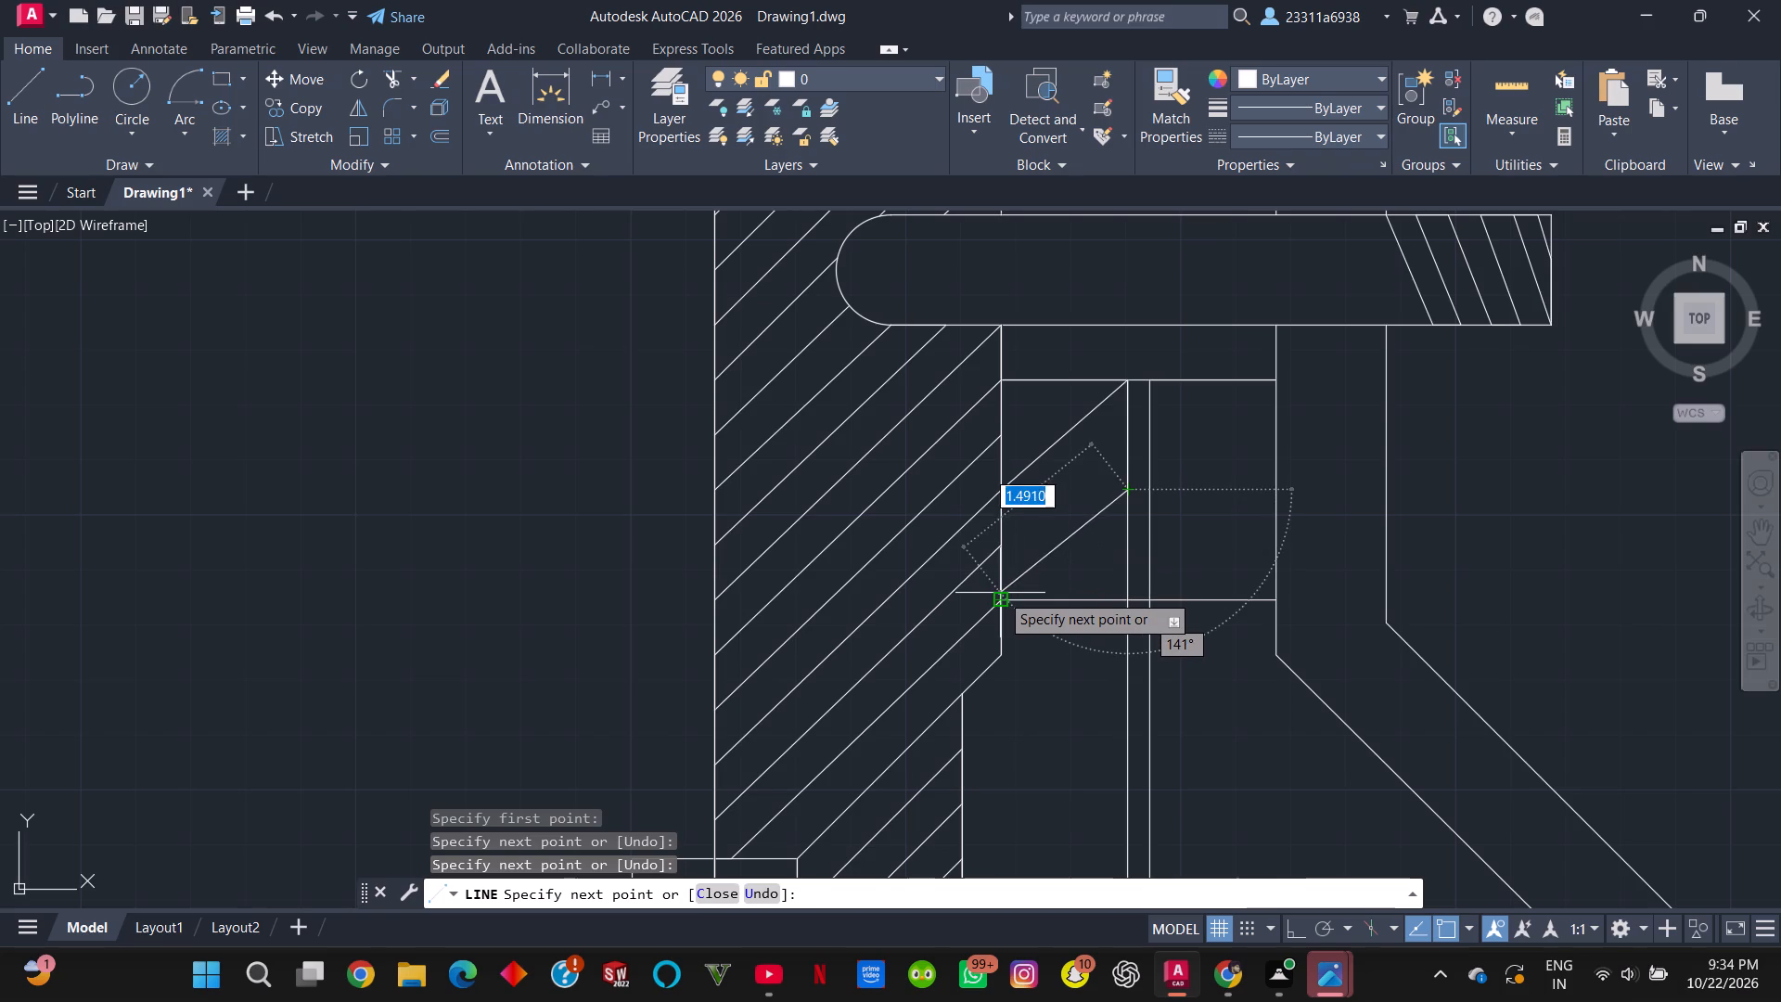
pyautogui.click(1006, 599)
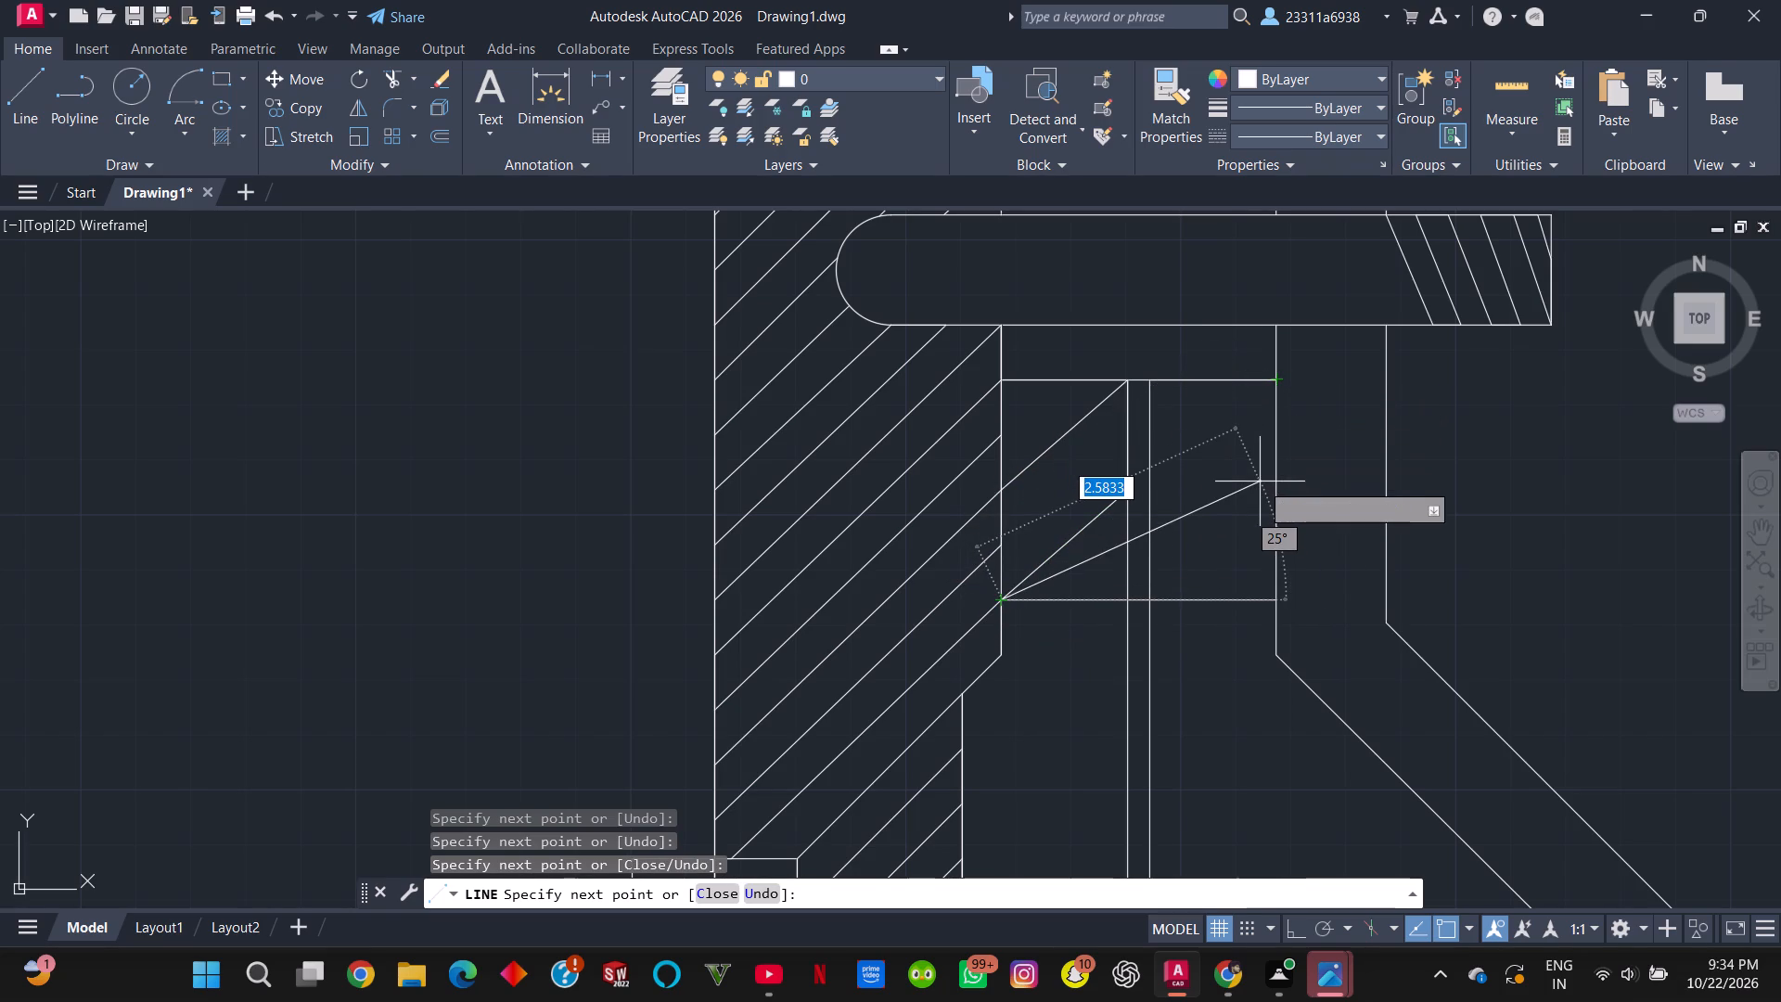
pyautogui.press('F8')
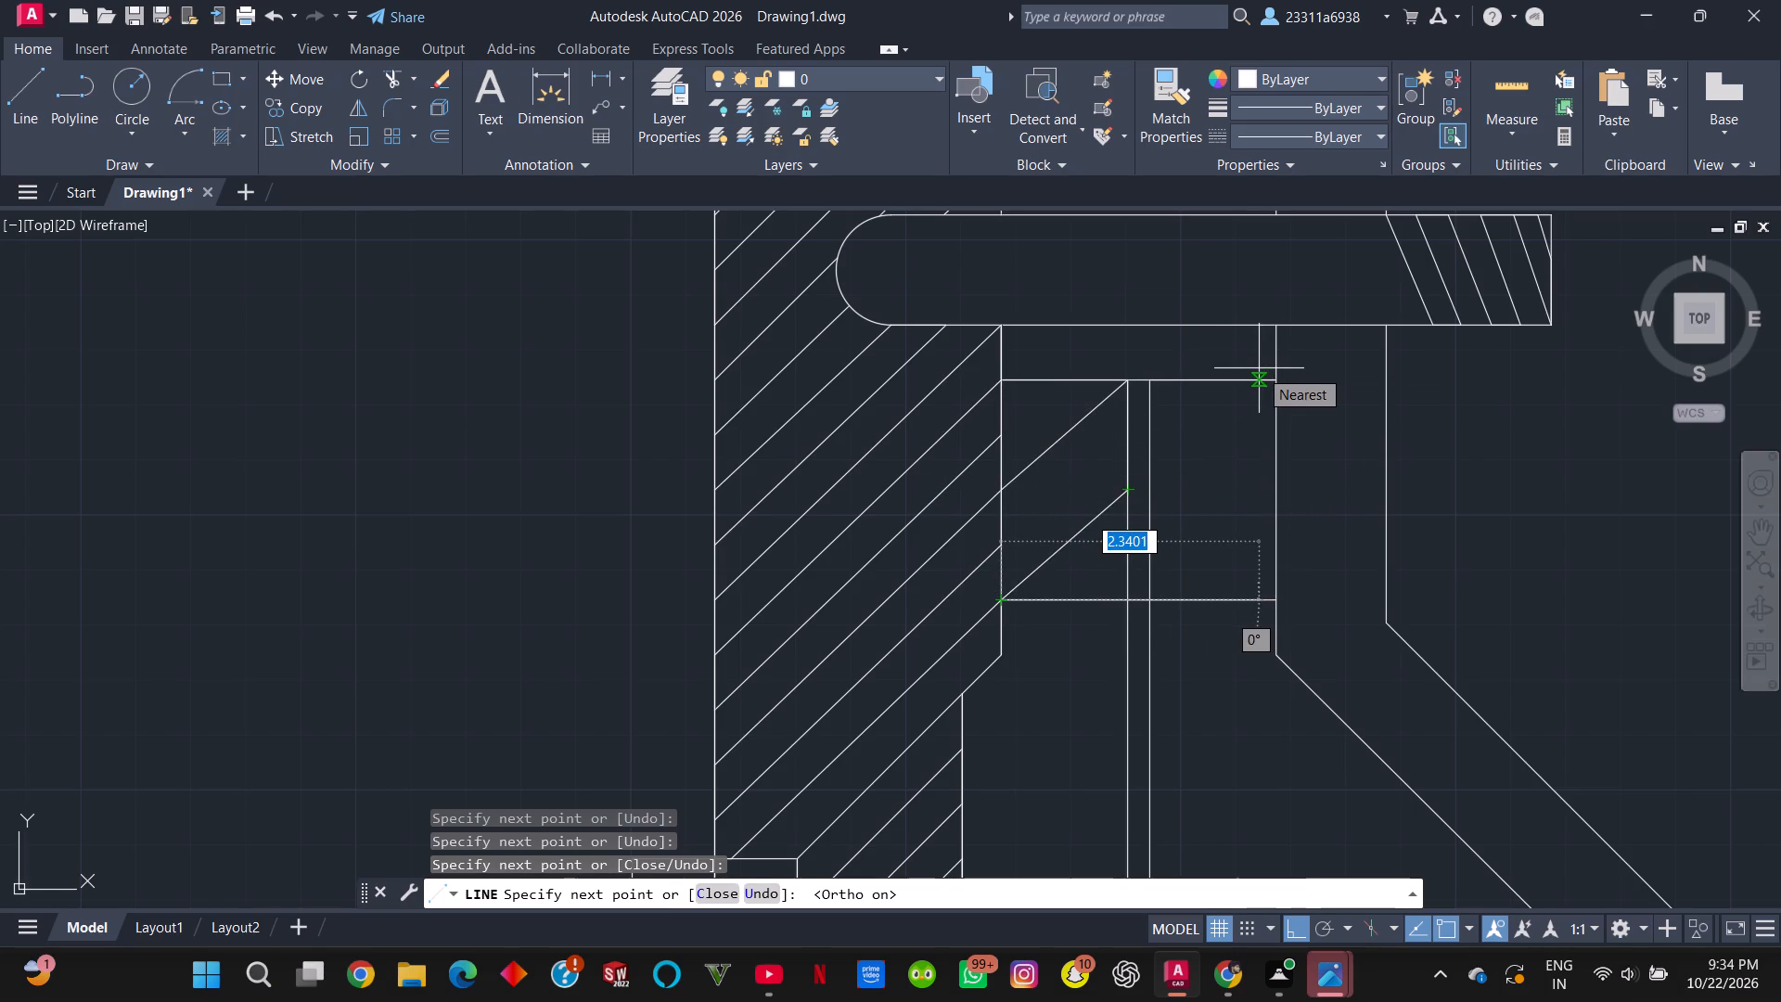
pyautogui.press('Escape')
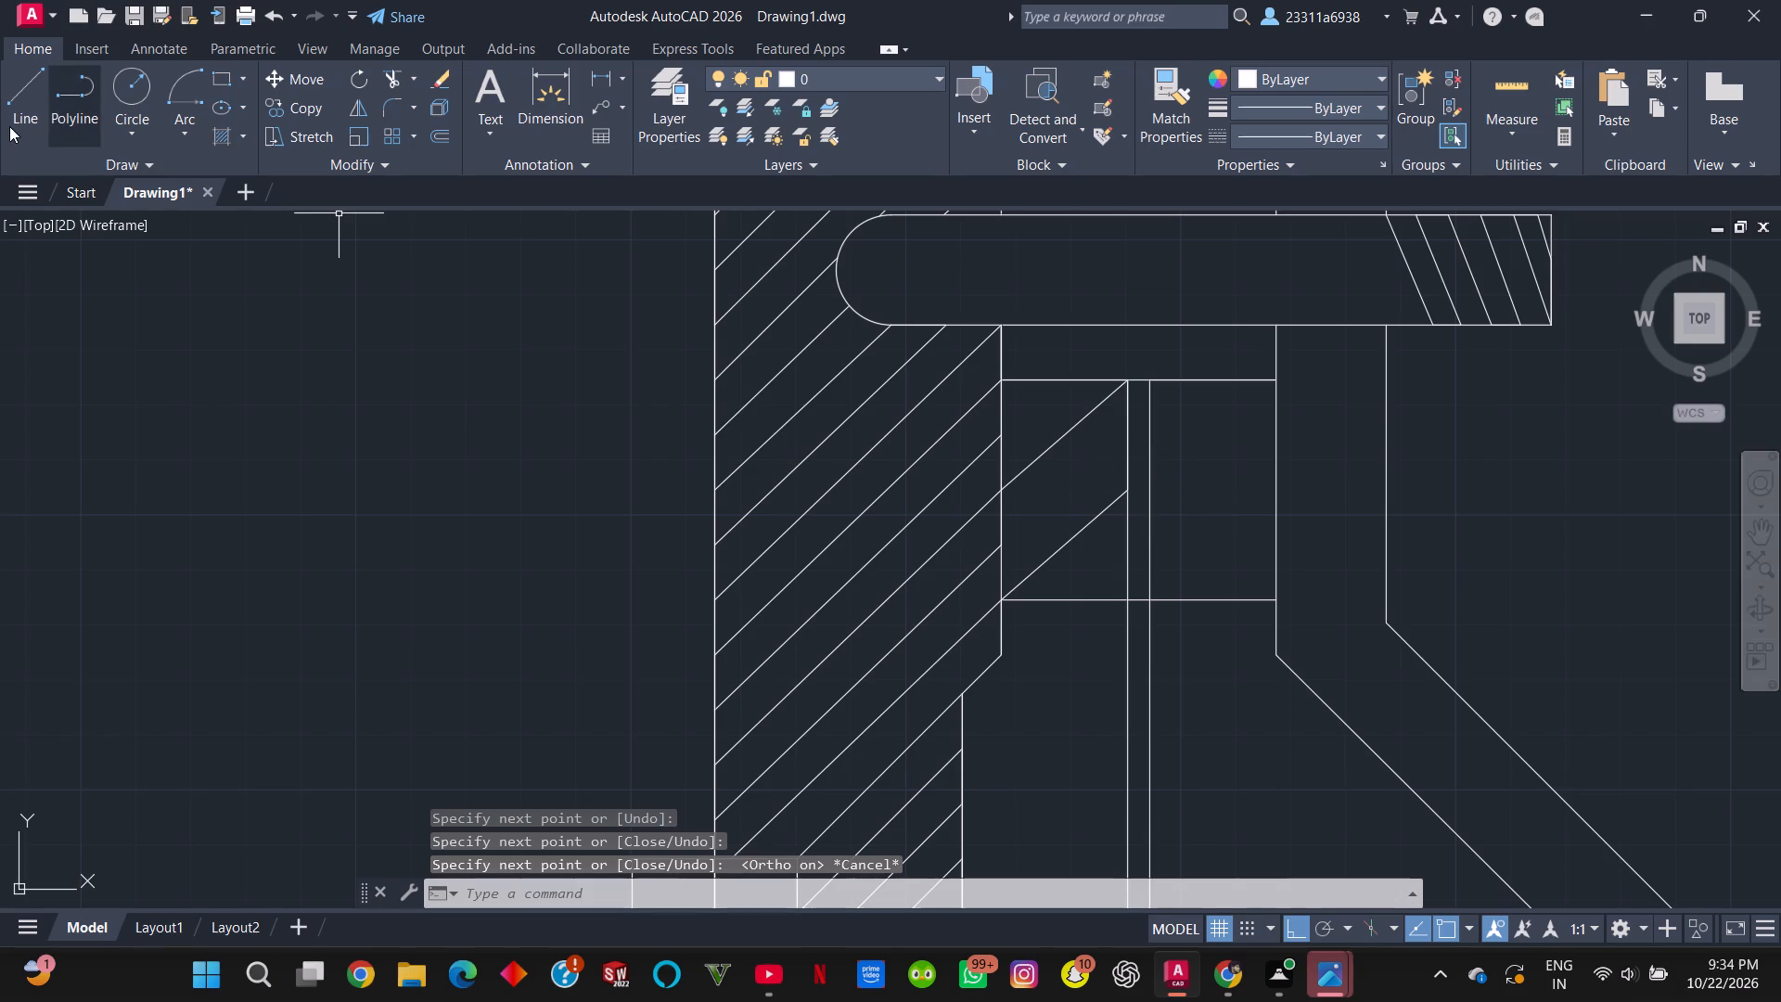
# With ortho off, hatch the block on the clutch disc's other side with slanted lines from its left edge, about 1.19 long, and bottom-left corner.
pyautogui.click(39, 104)
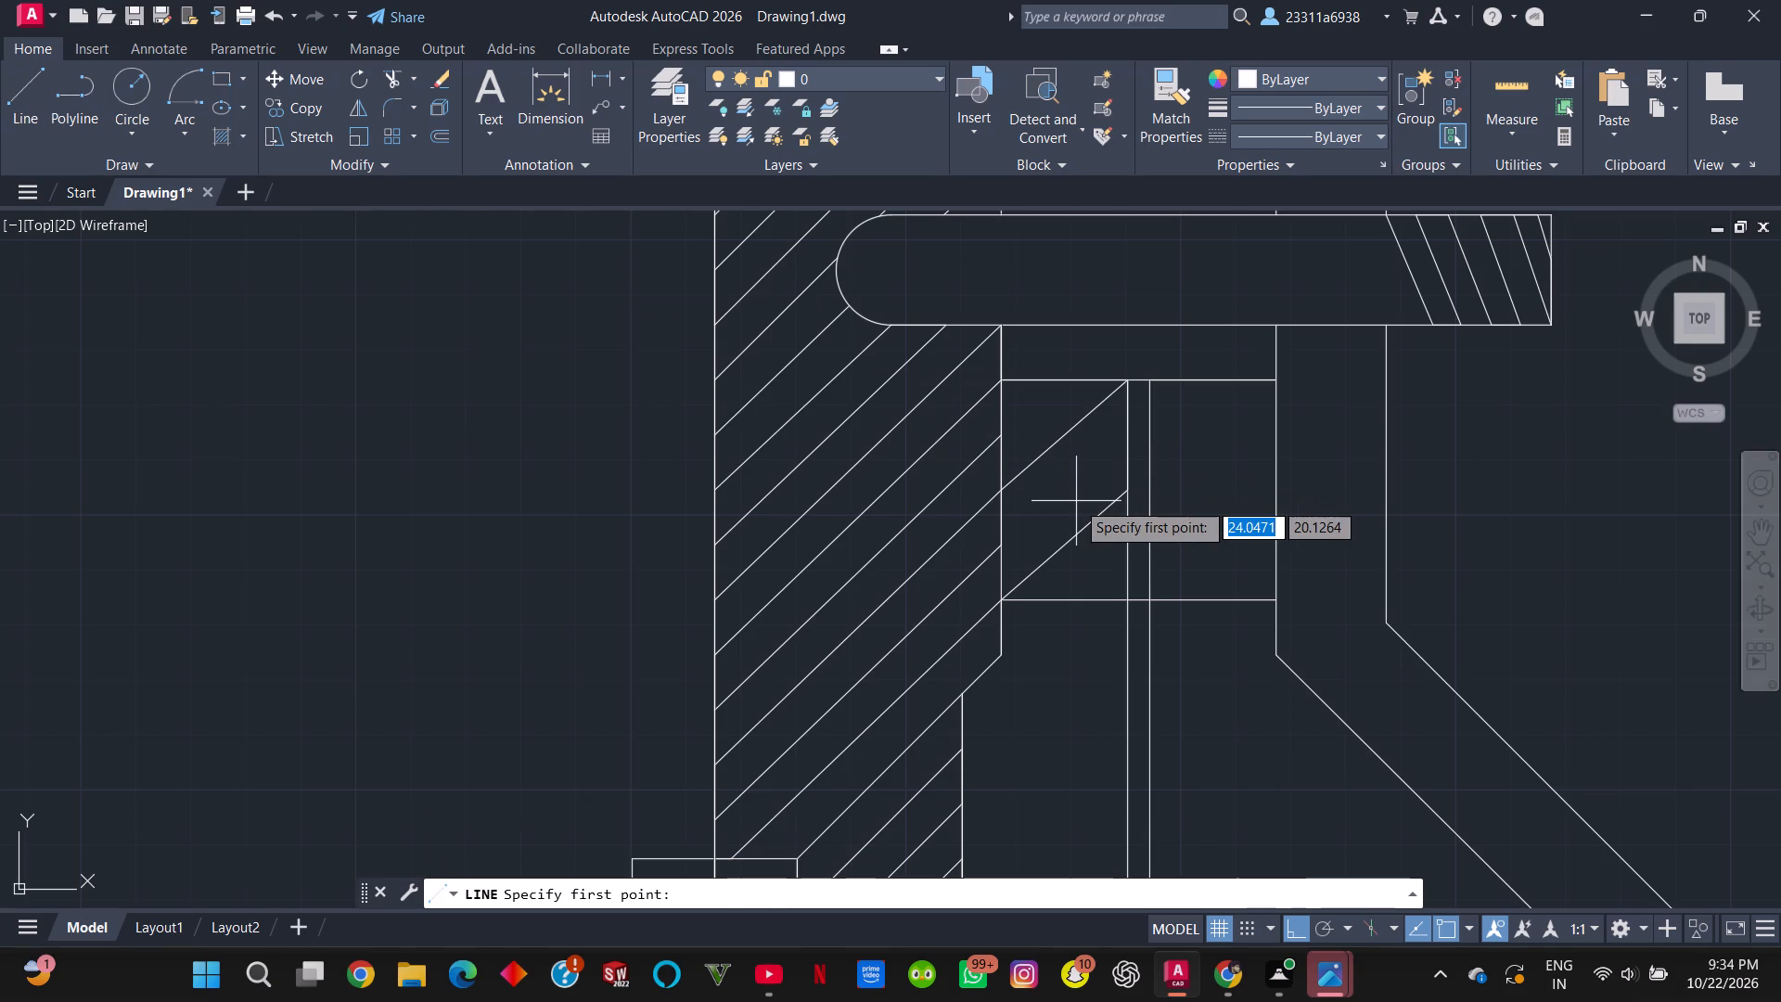
pyautogui.press('F8')
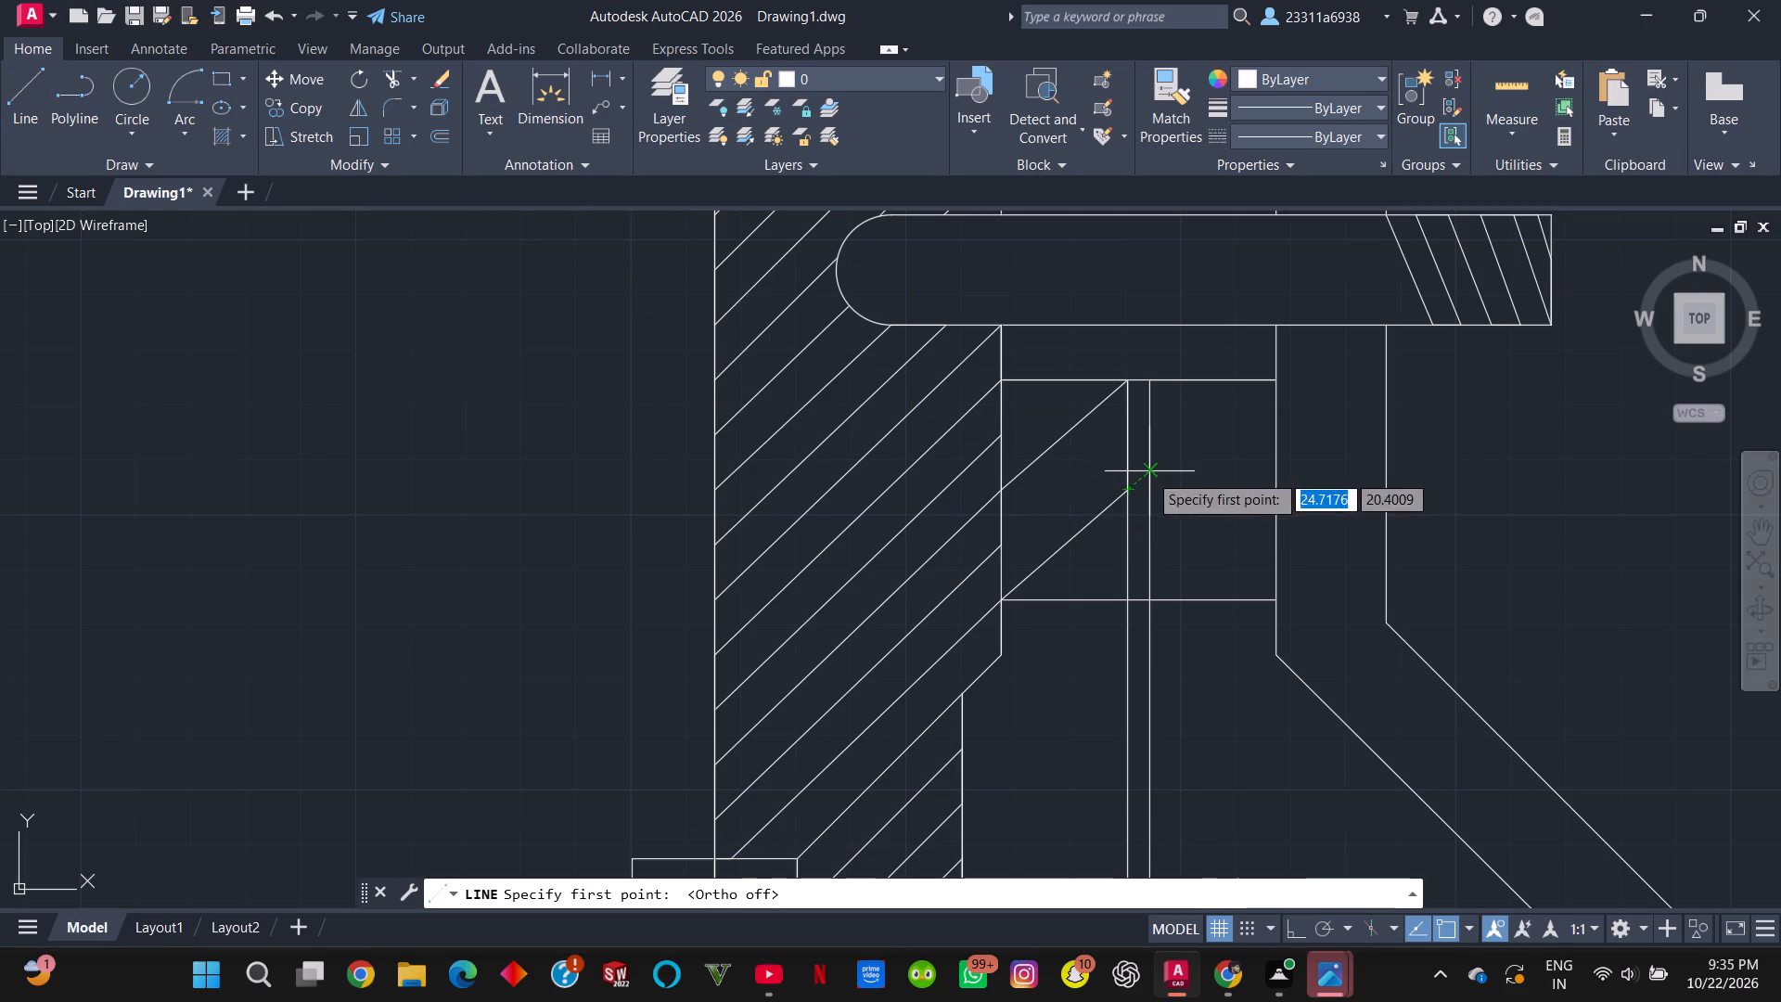
pyautogui.click(1153, 471)
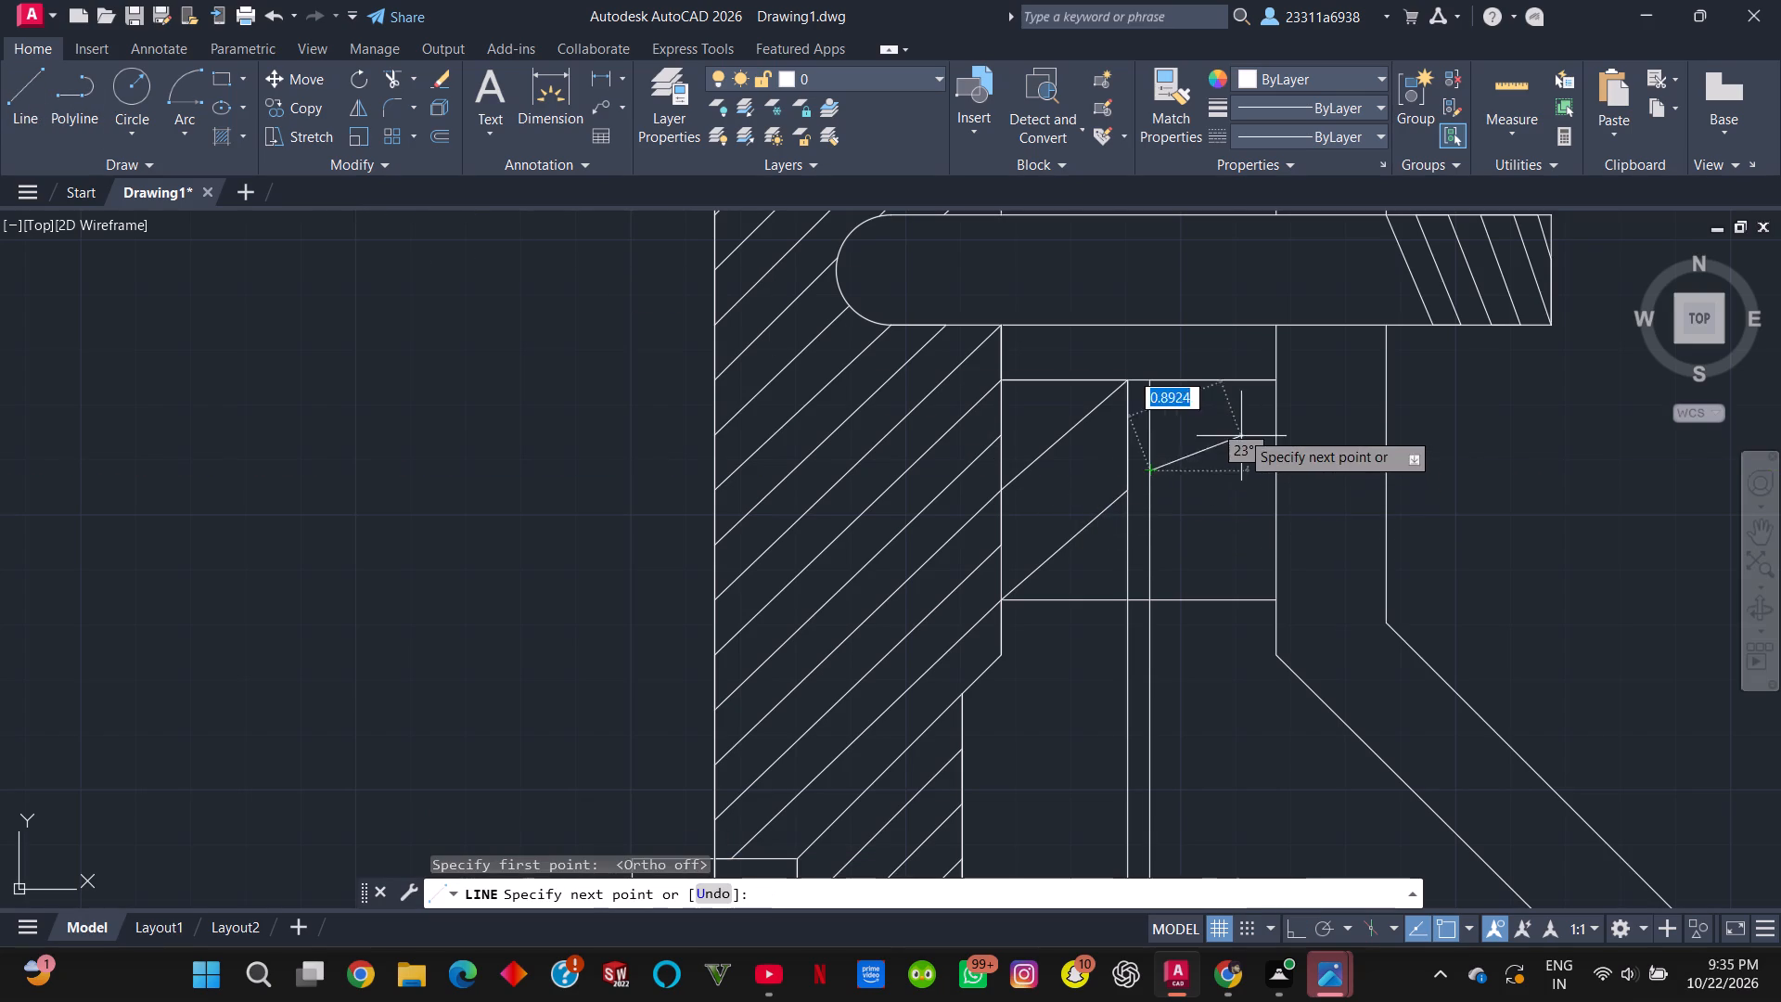
pyautogui.click(1243, 379)
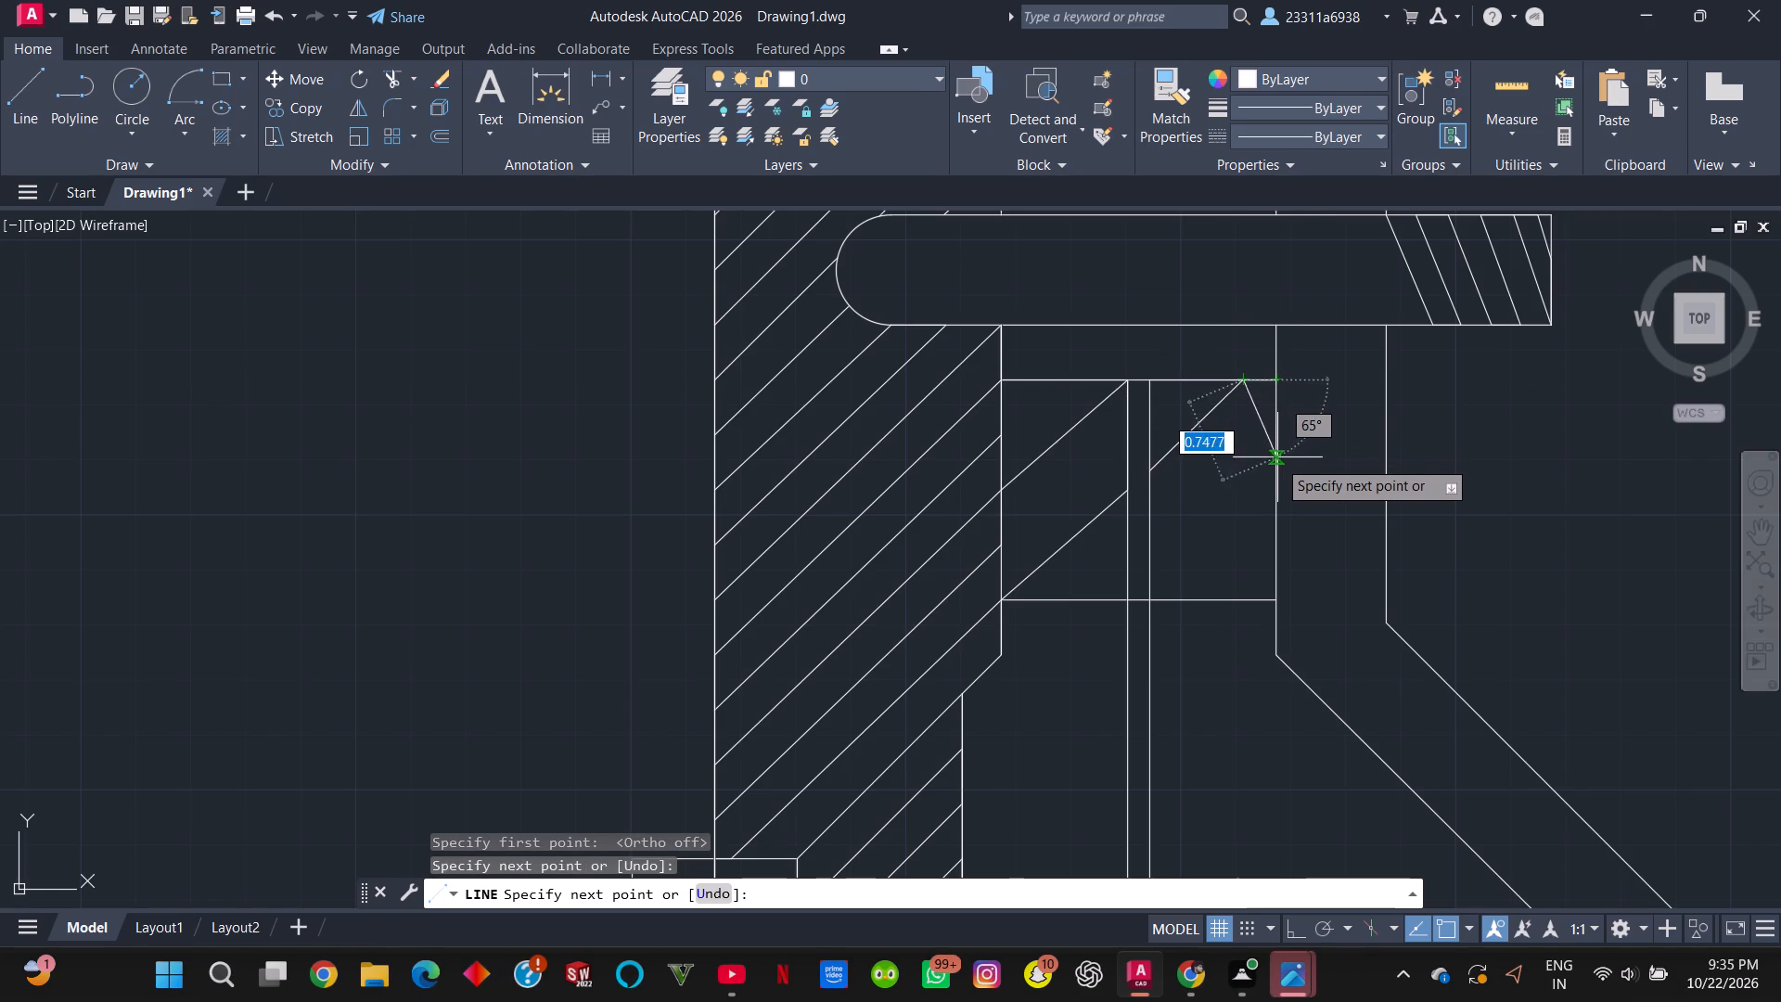
pyautogui.press('Escape')
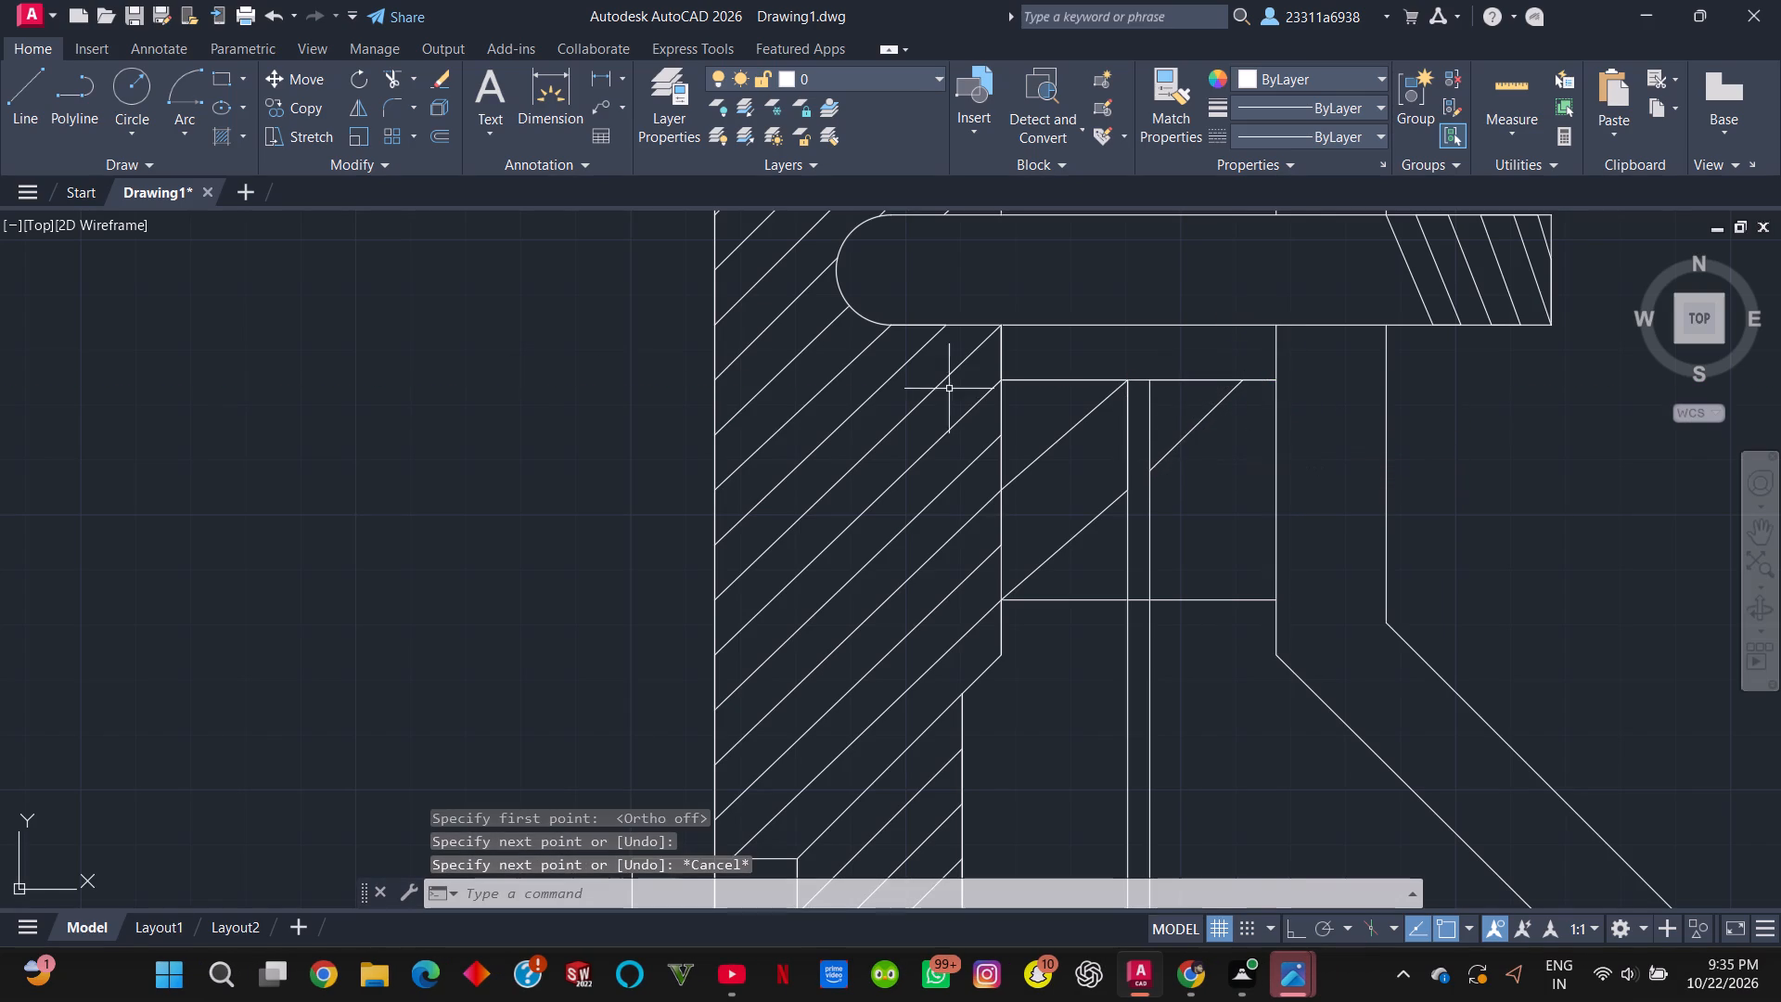
pyautogui.click(8, 80)
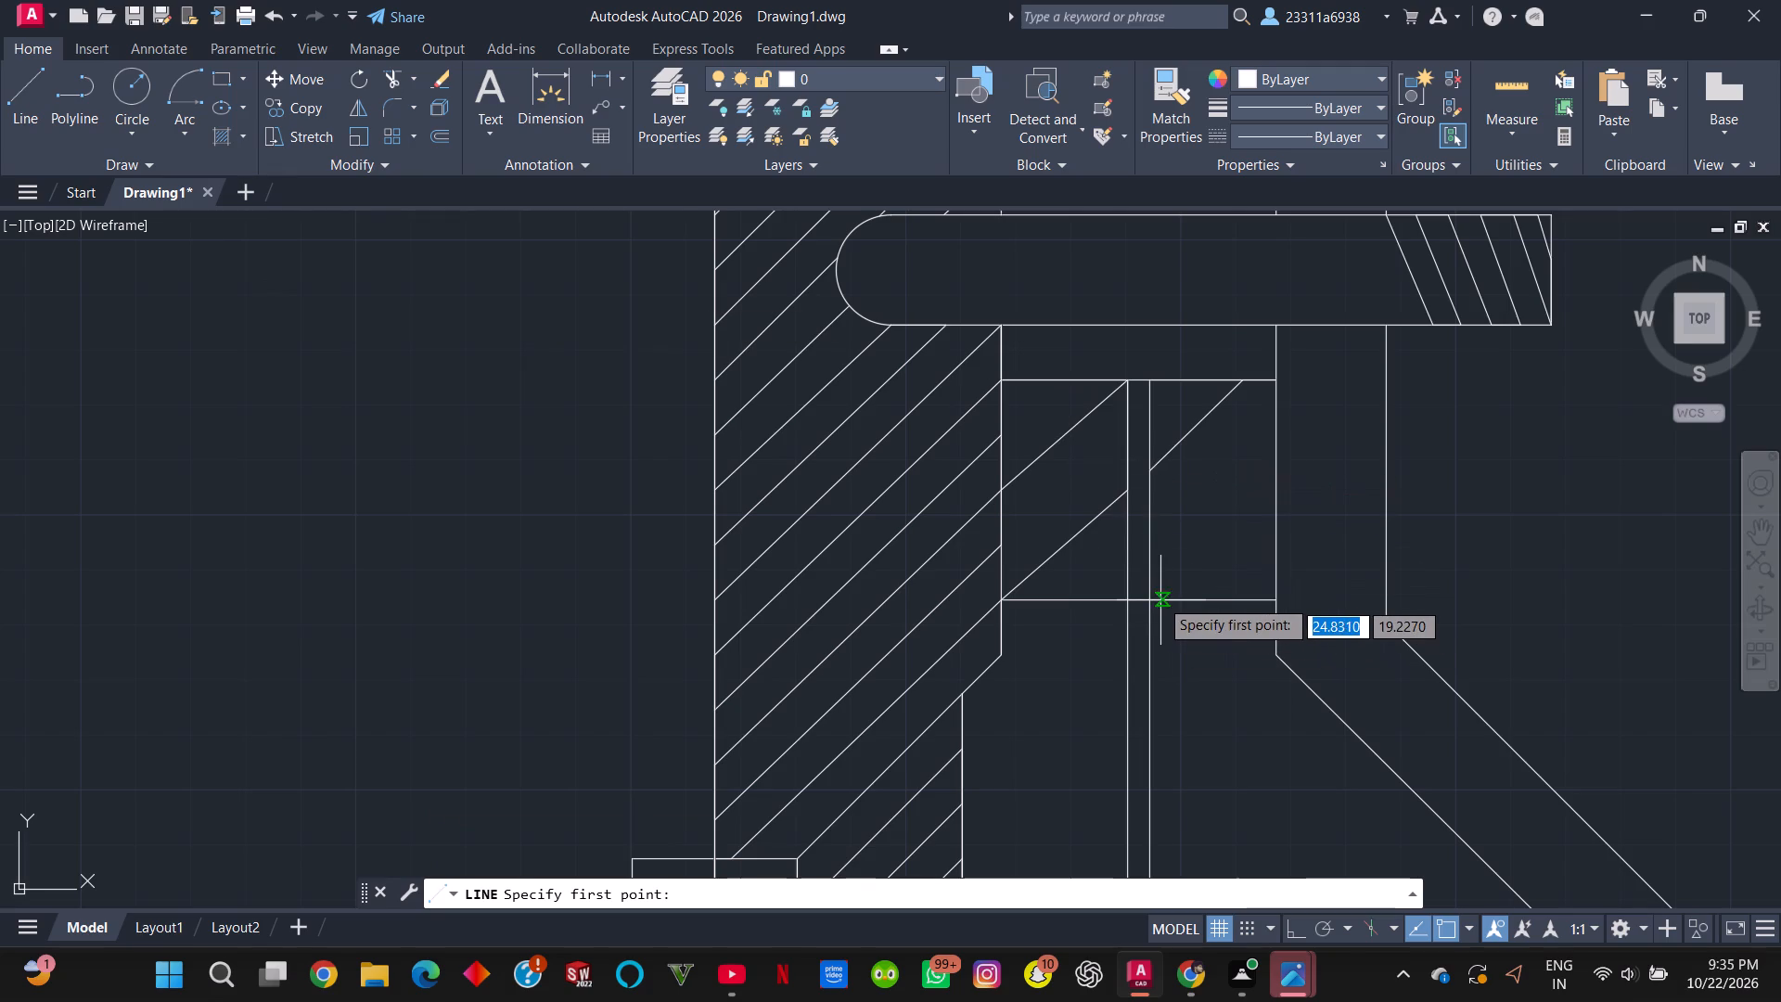
pyautogui.click(1155, 597)
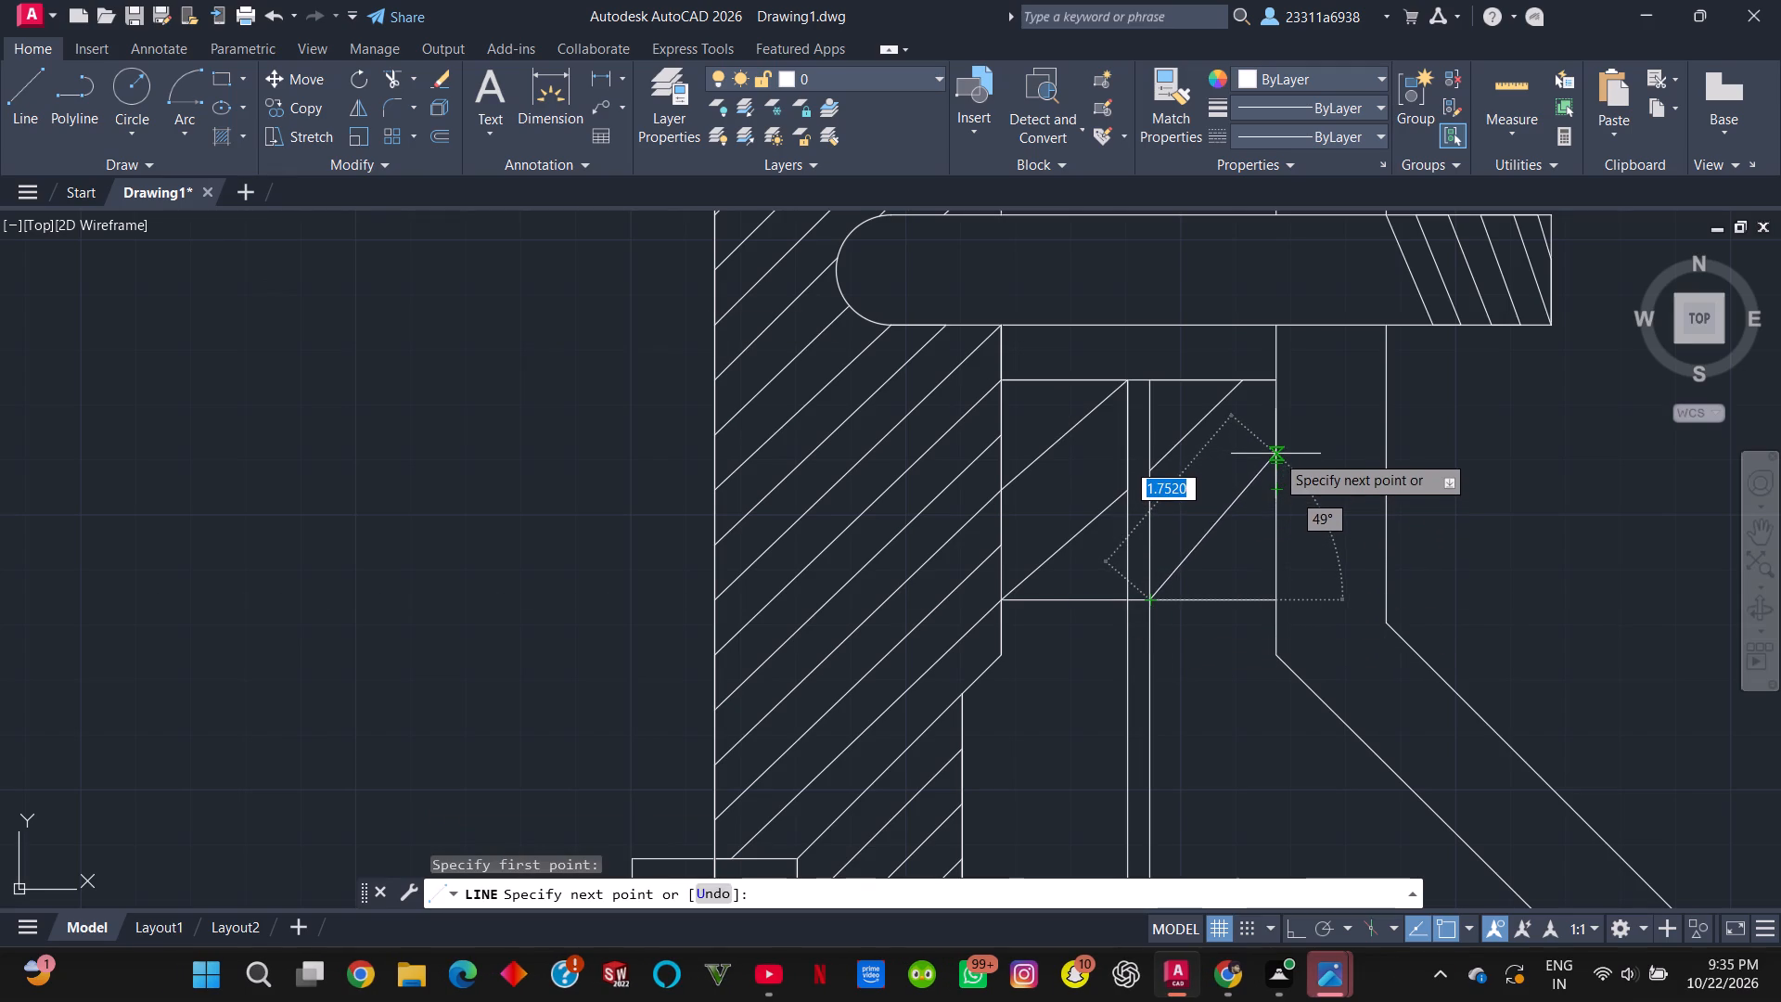
pyautogui.click(1275, 477)
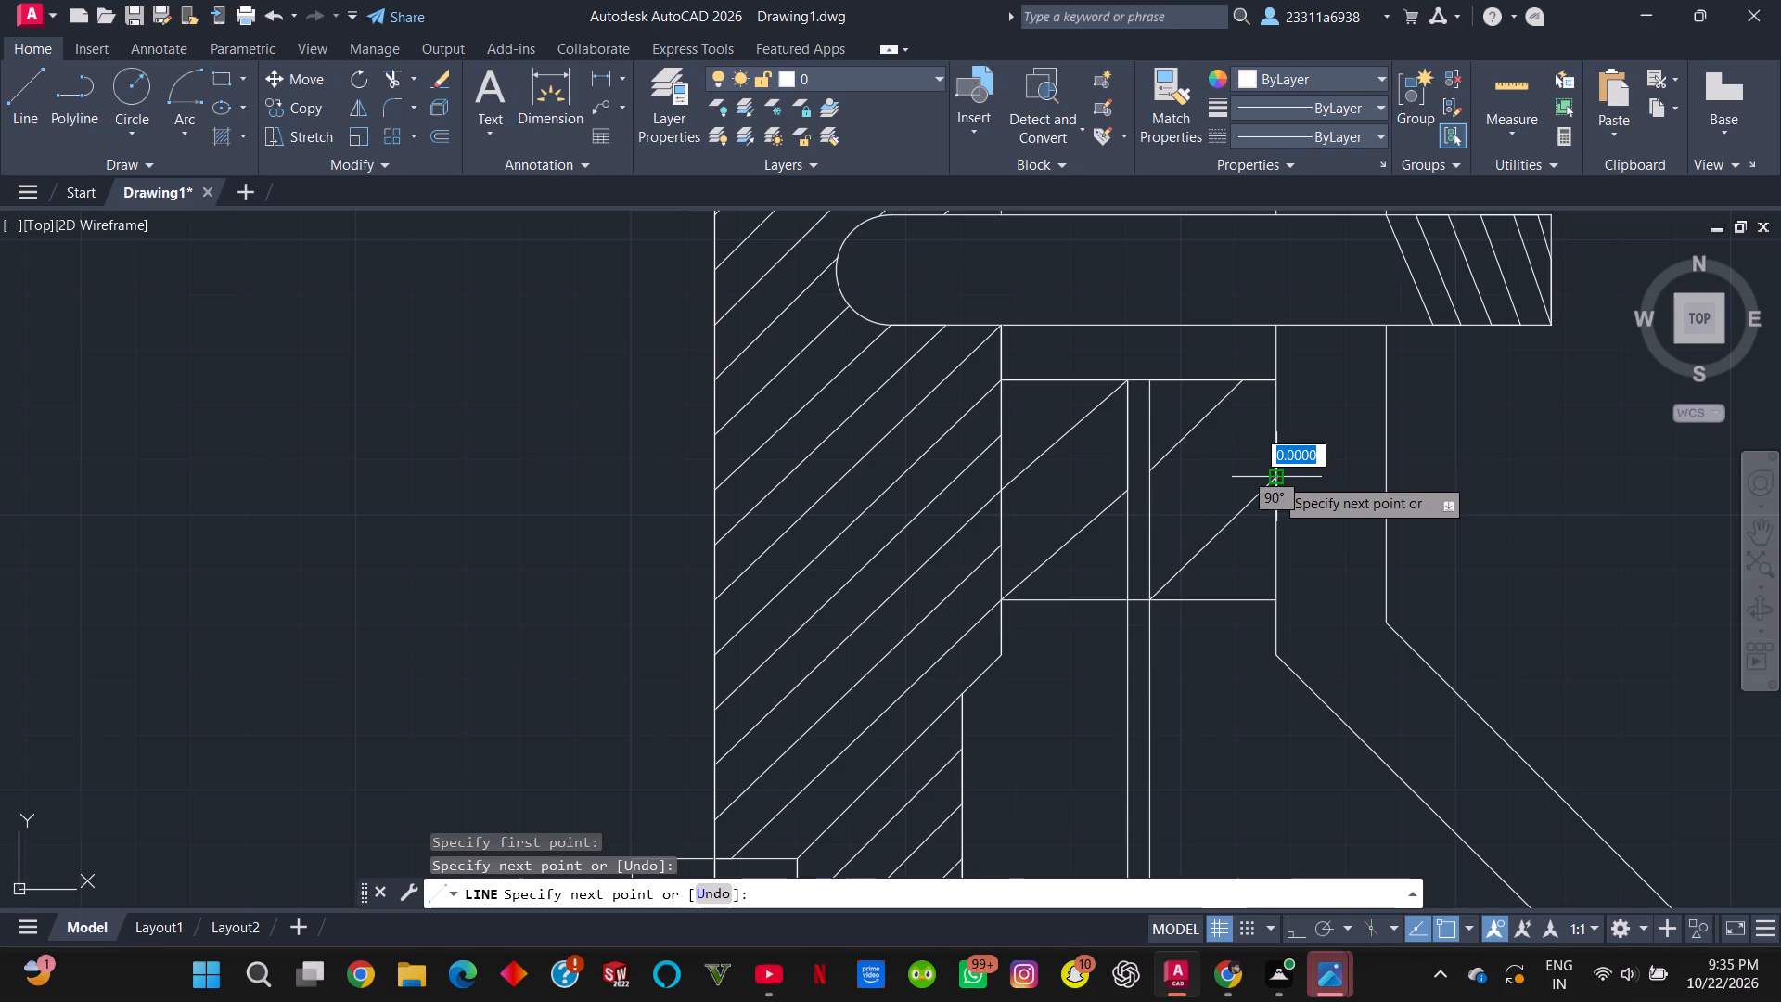
pyautogui.press('Escape')
# Draw a 0.75 vertical line from the top-left corner of the lower friction block down along its left edge.
pyautogui.scroll(-1, 1318, 541)
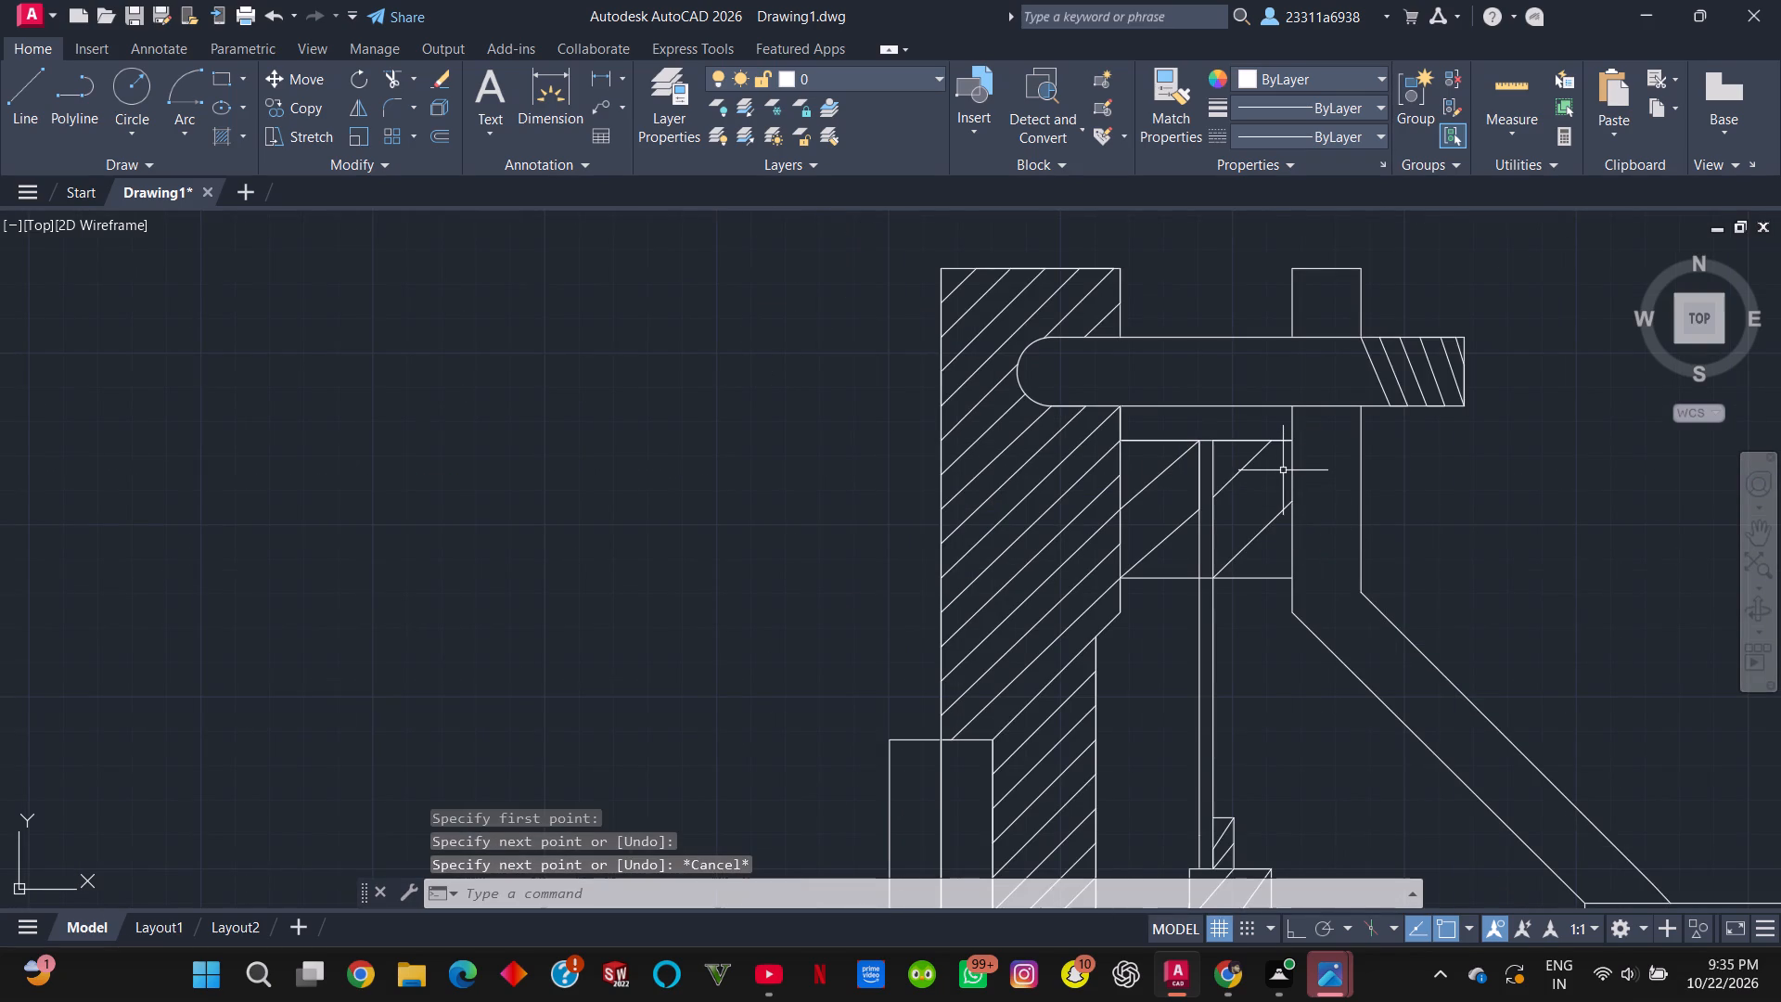
pyautogui.scroll(-1, 1284, 472)
pyautogui.scroll(-1, 1294, 630)
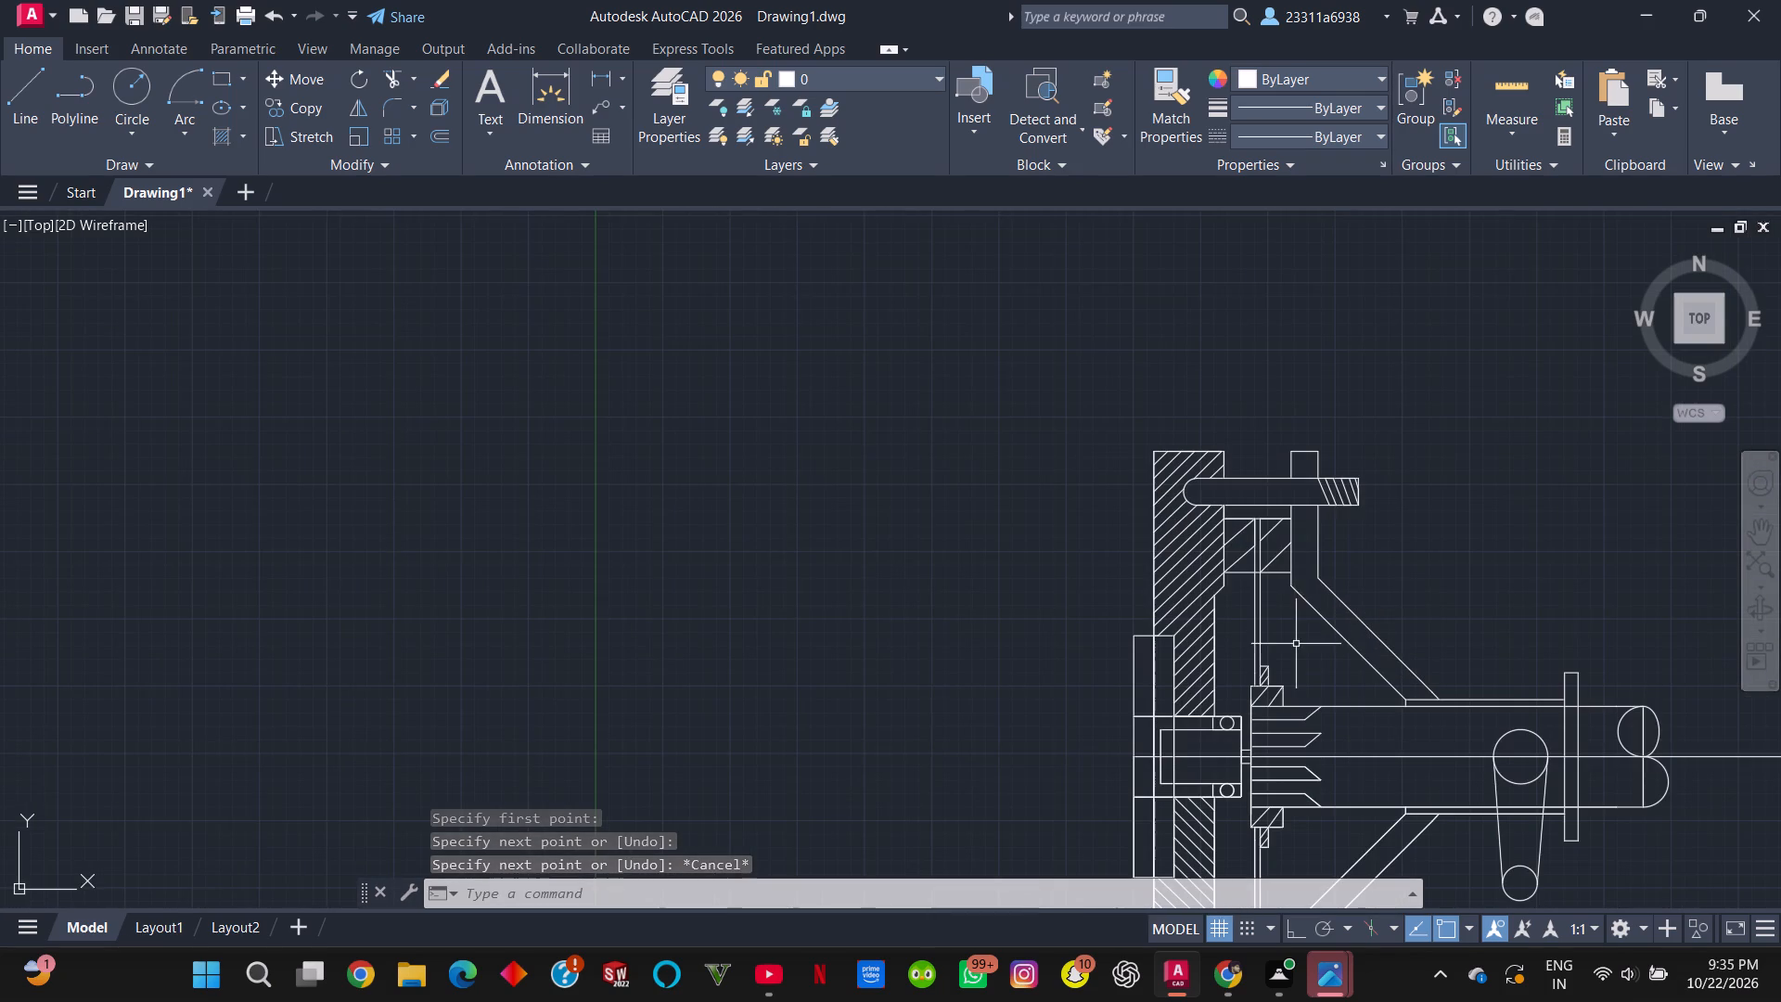
pyautogui.moveTo(1300, 649); pyautogui.dragTo(1298, 554, button='middle')
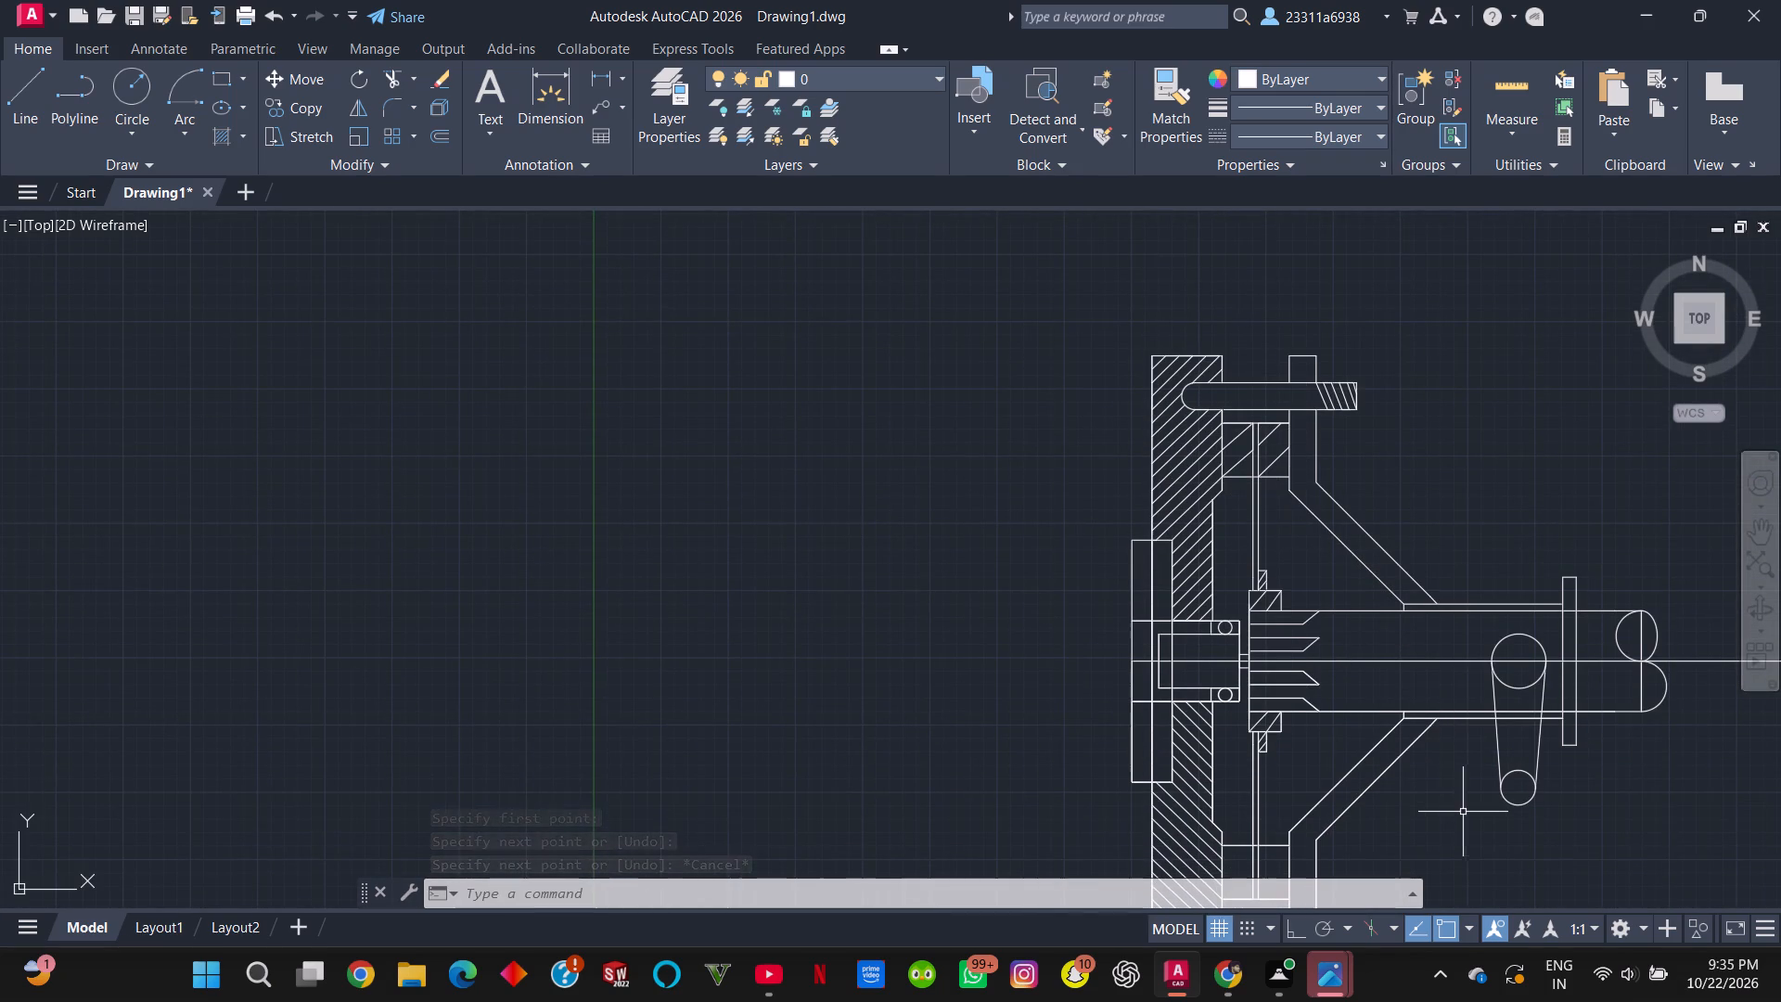
pyautogui.moveTo(1461, 808); pyautogui.dragTo(1431, 640, button='middle')
pyautogui.scroll(3, 1278, 691)
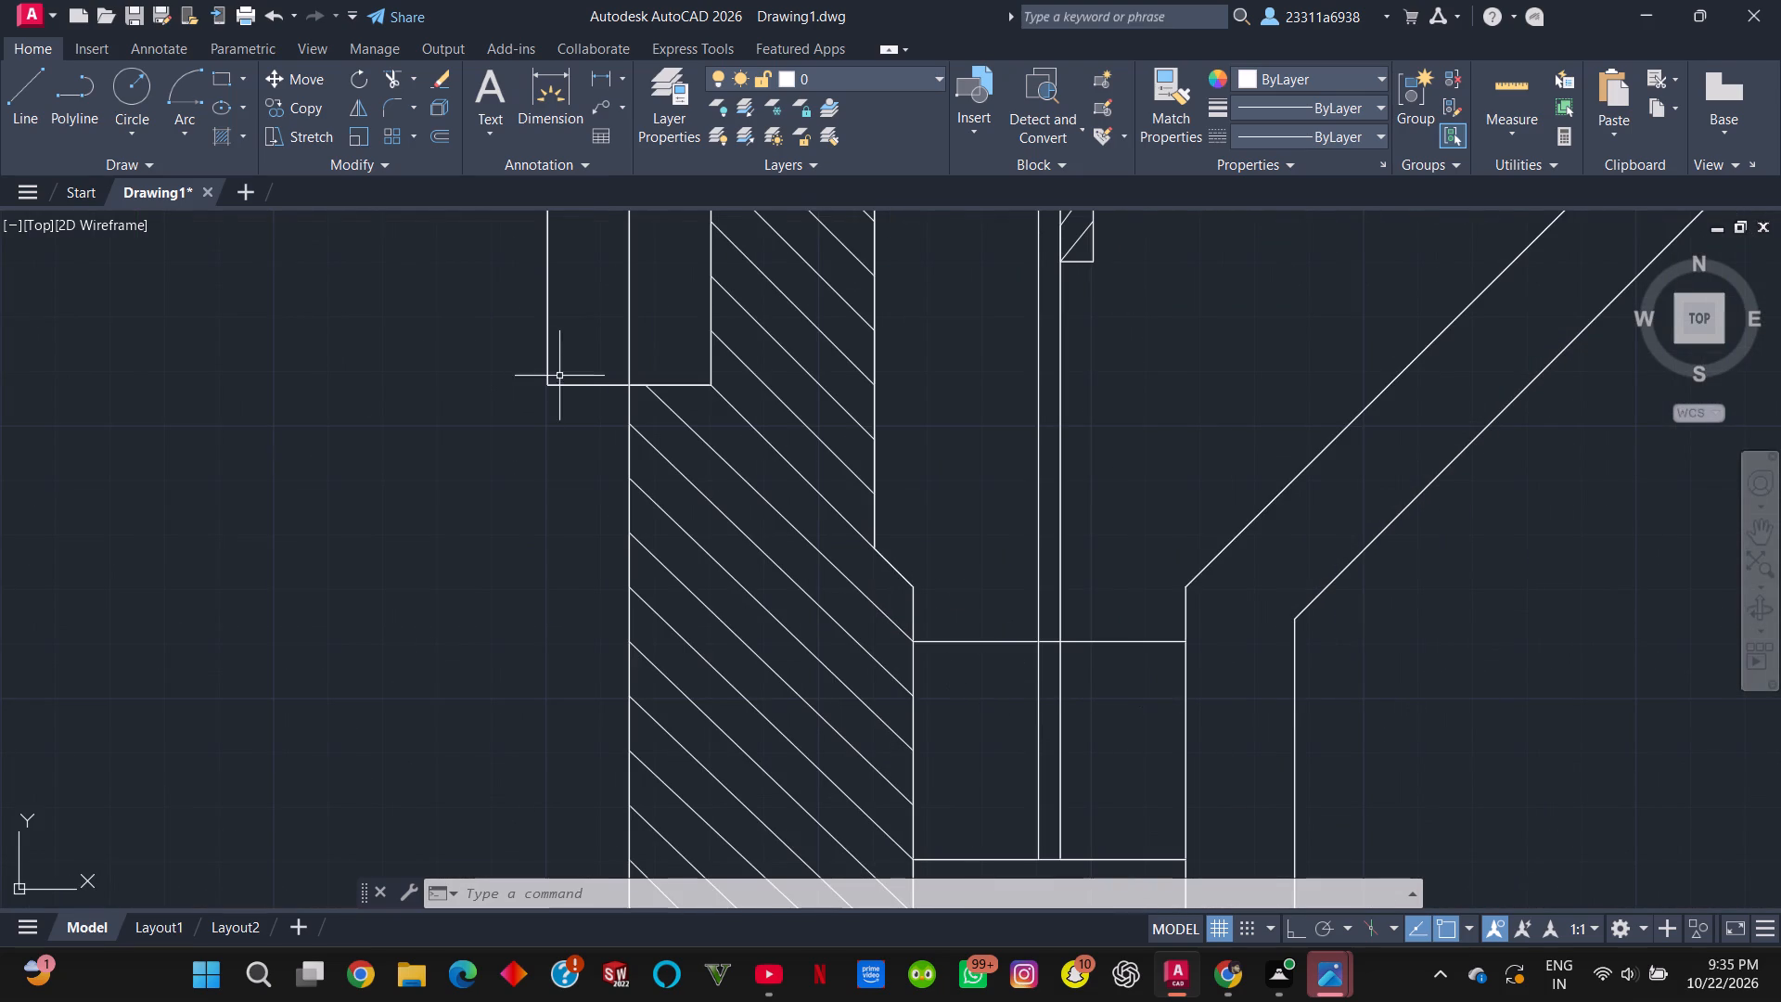
pyautogui.click(17, 96)
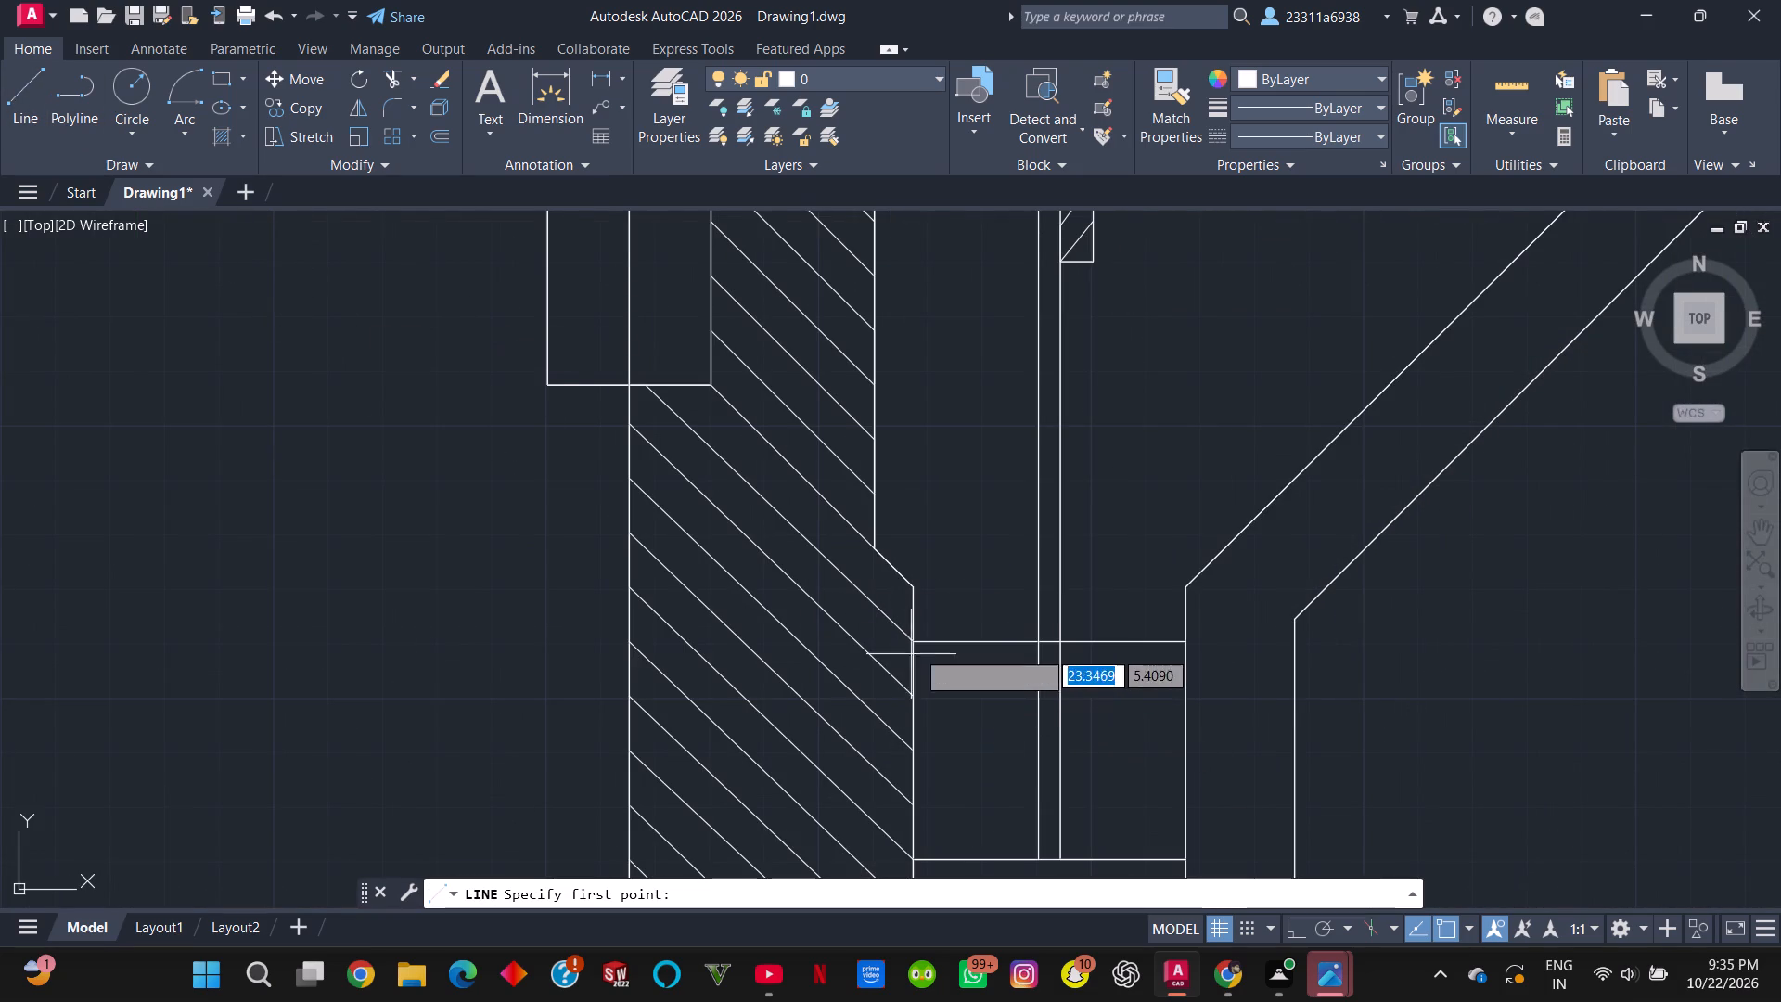
pyautogui.click(916, 637)
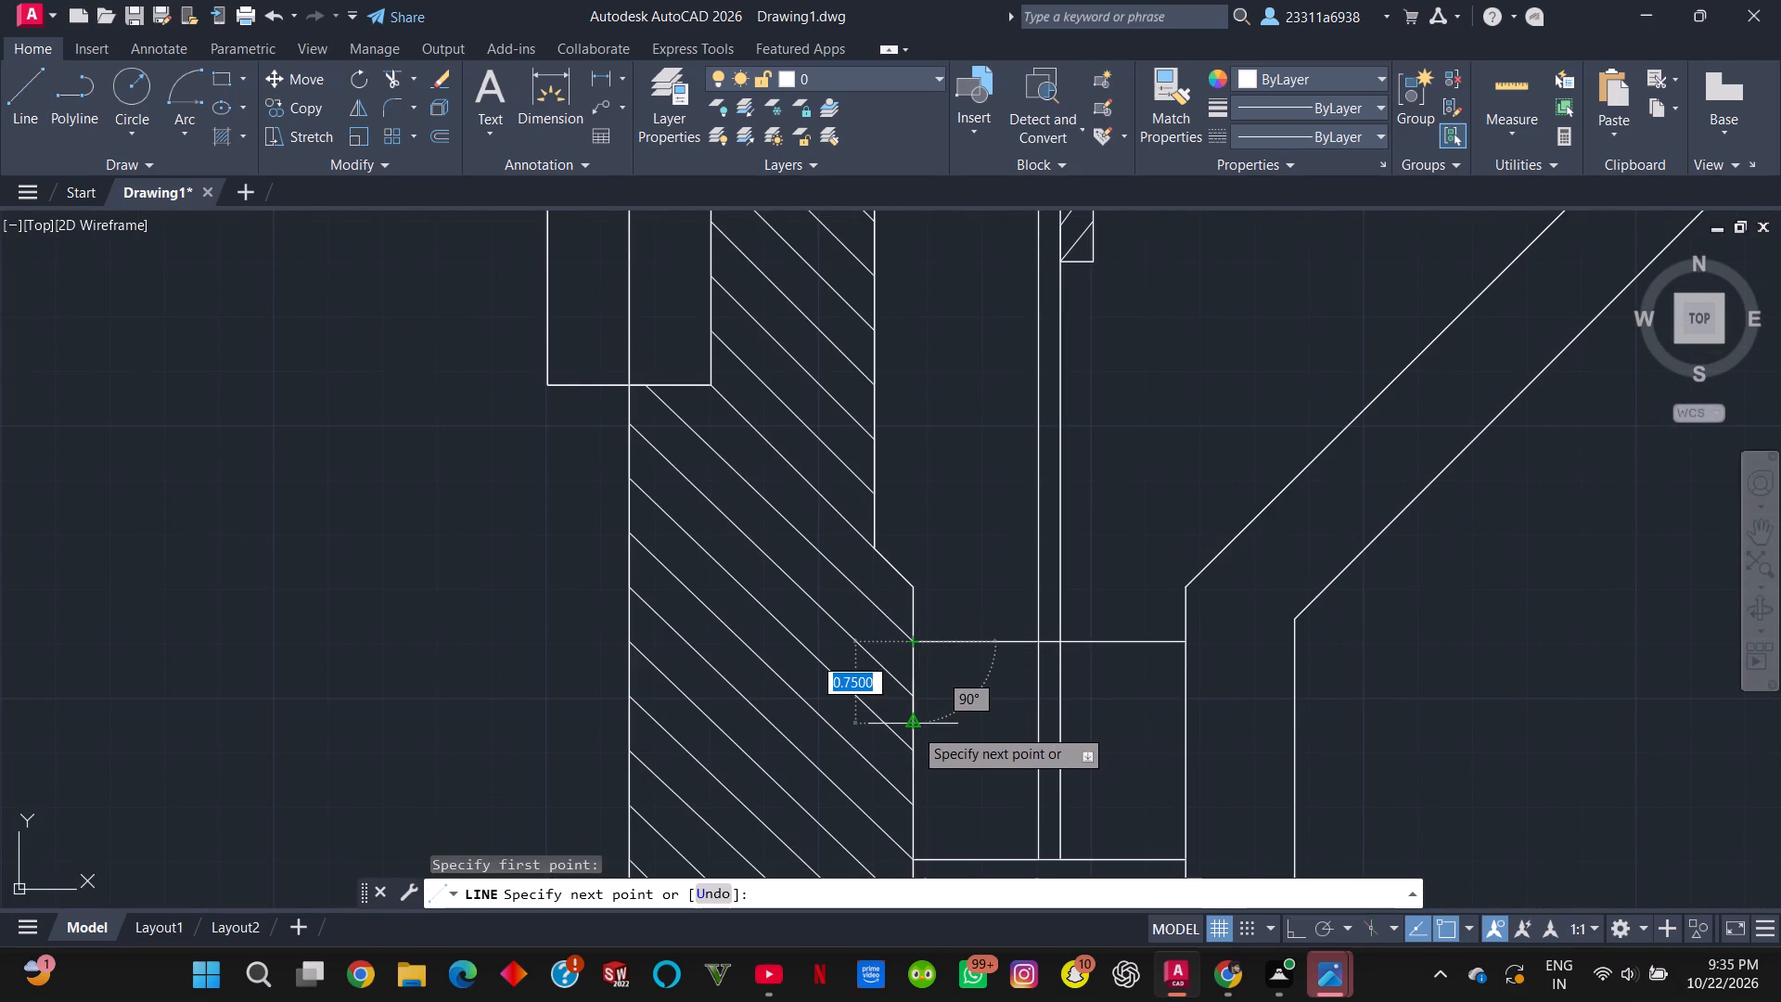
pyautogui.click(910, 718)
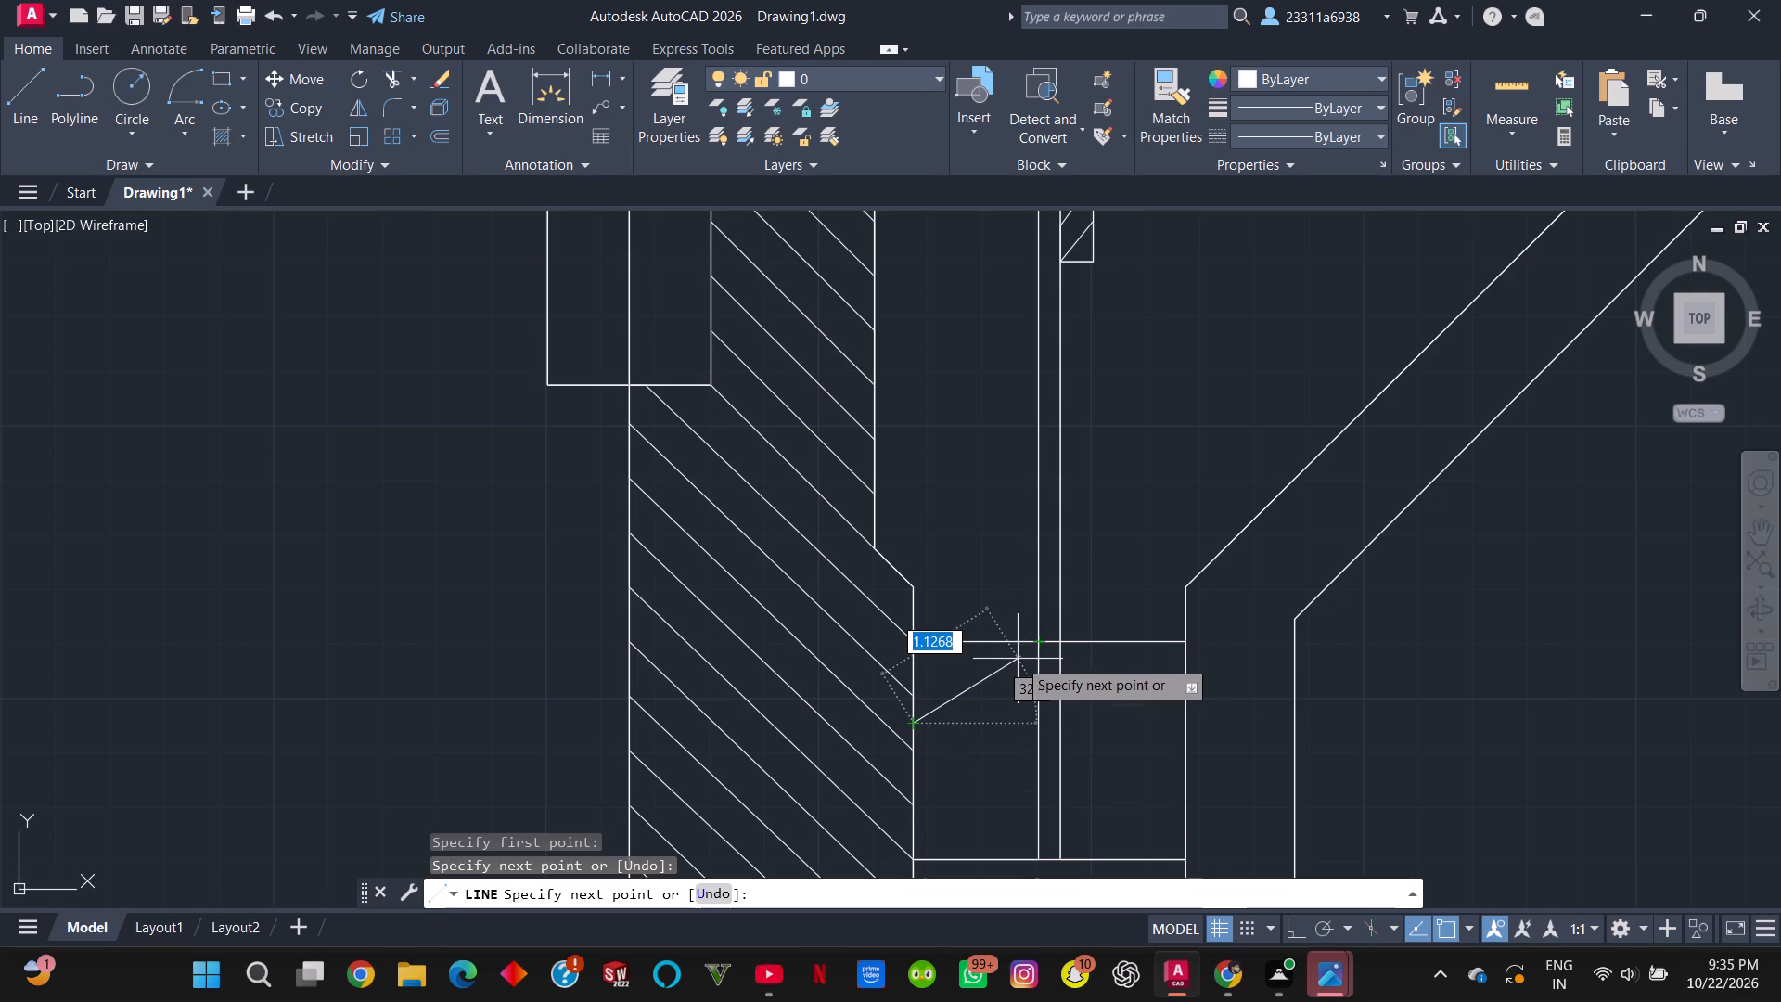
pyautogui.press('Escape')
# Hatch the lower friction block with slanted lines from its bottom-left corner, in segments about 1.60 and 1.32, and from its left edge, about 1.84.
pyautogui.click(16, 111)
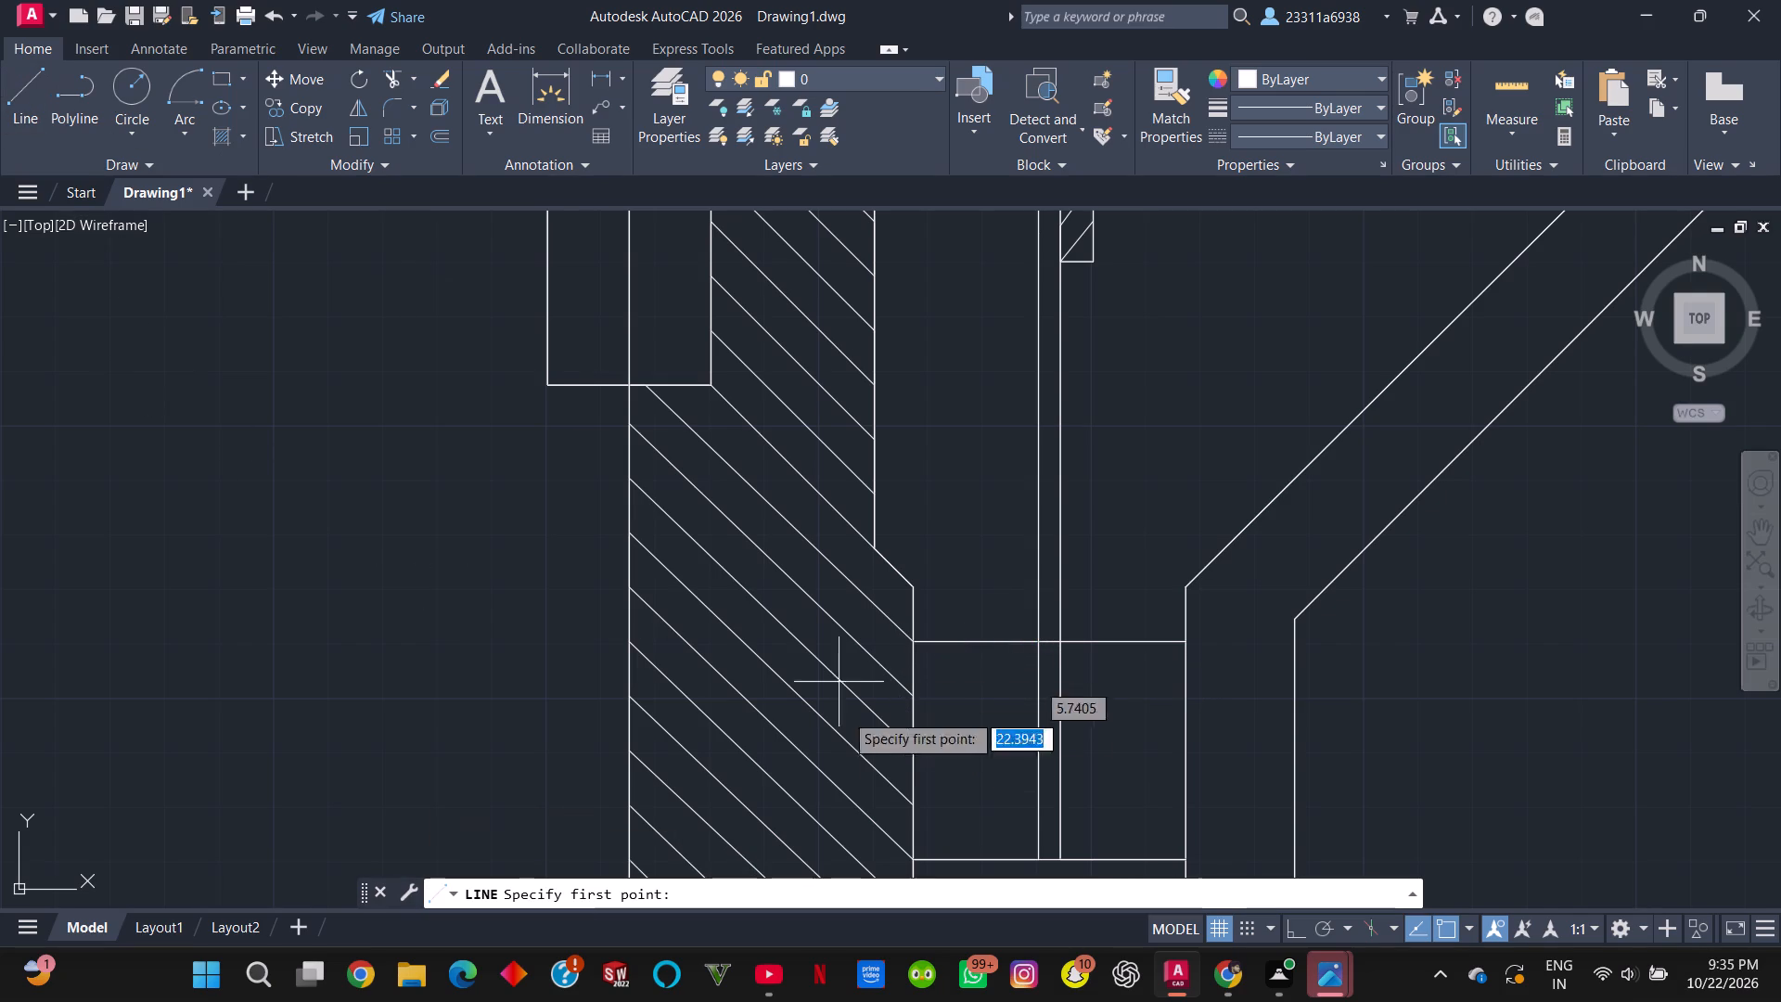
pyautogui.click(918, 858)
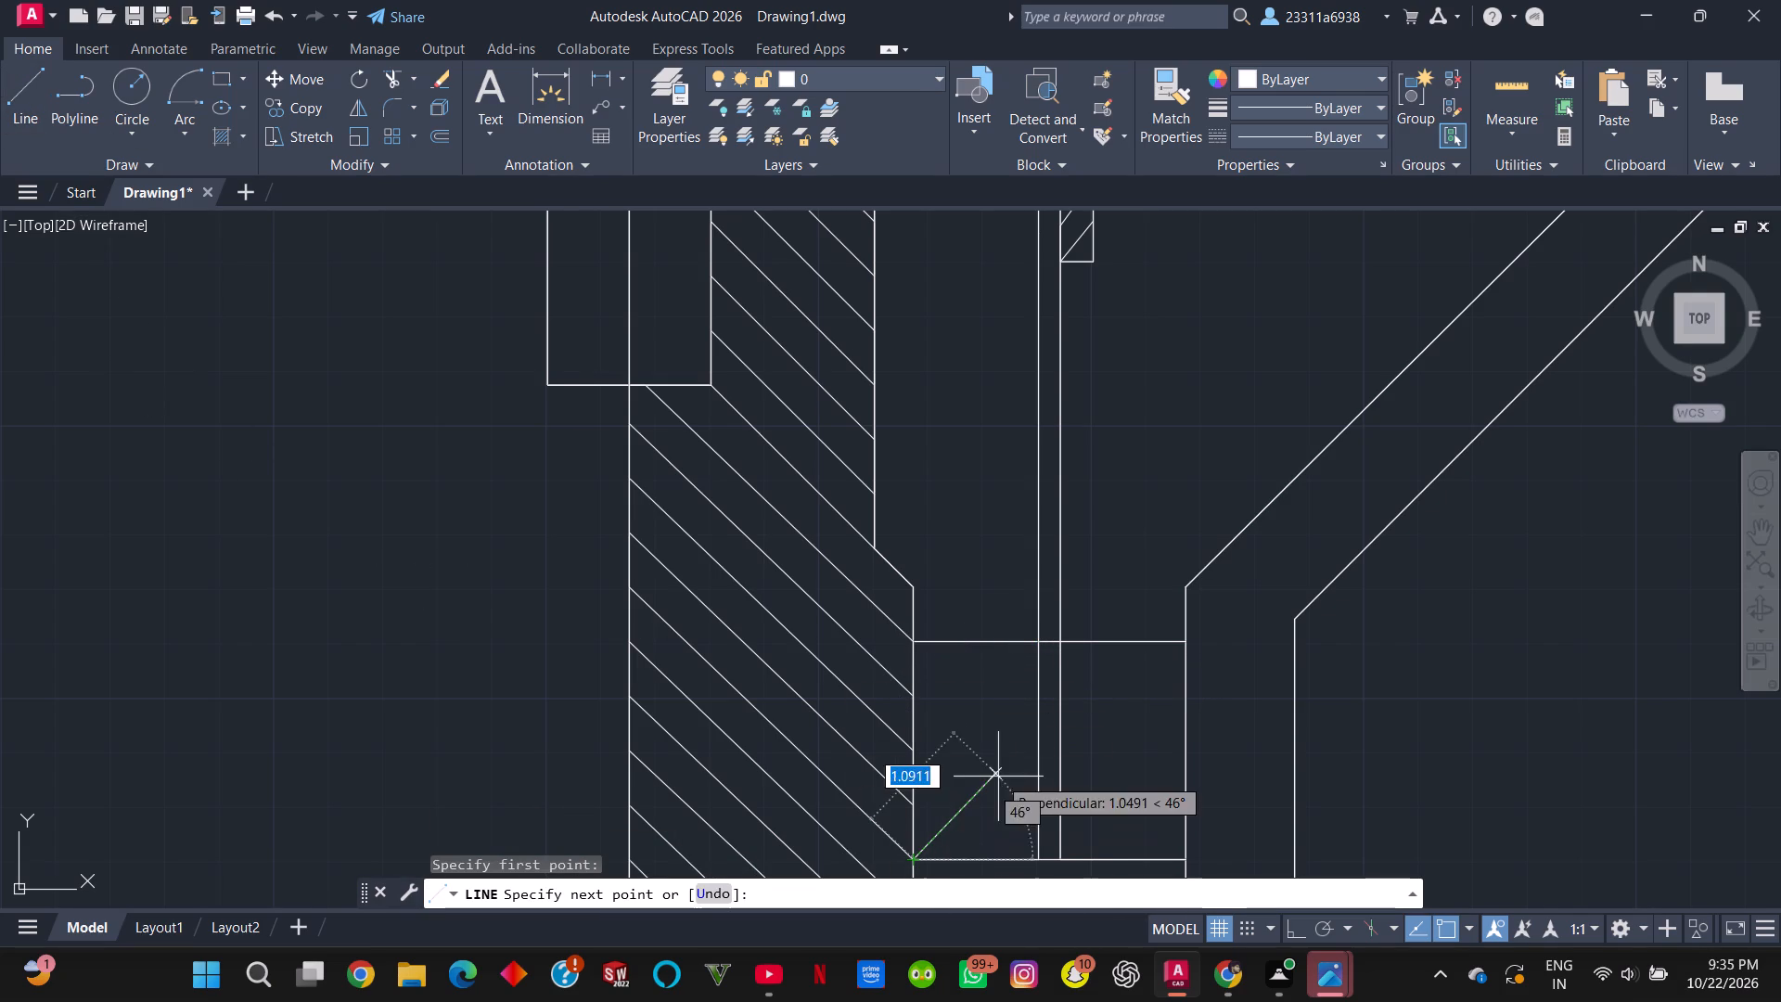
pyautogui.click(1034, 738)
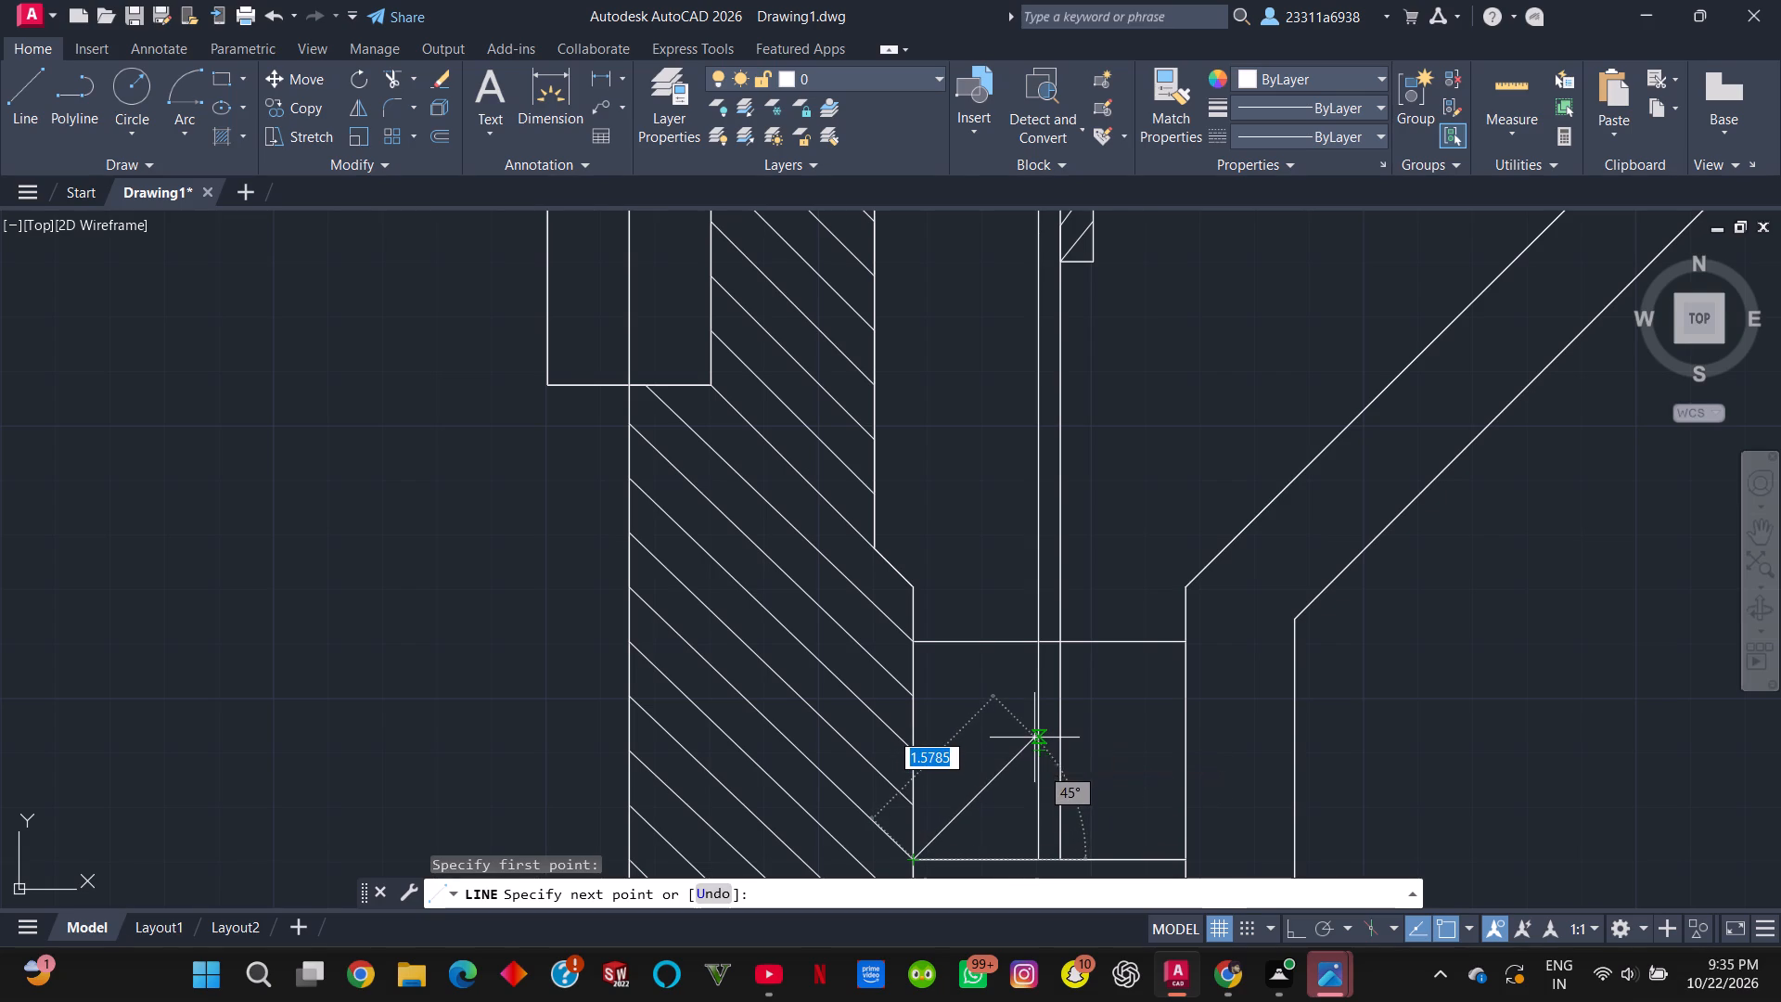
pyautogui.click(1140, 636)
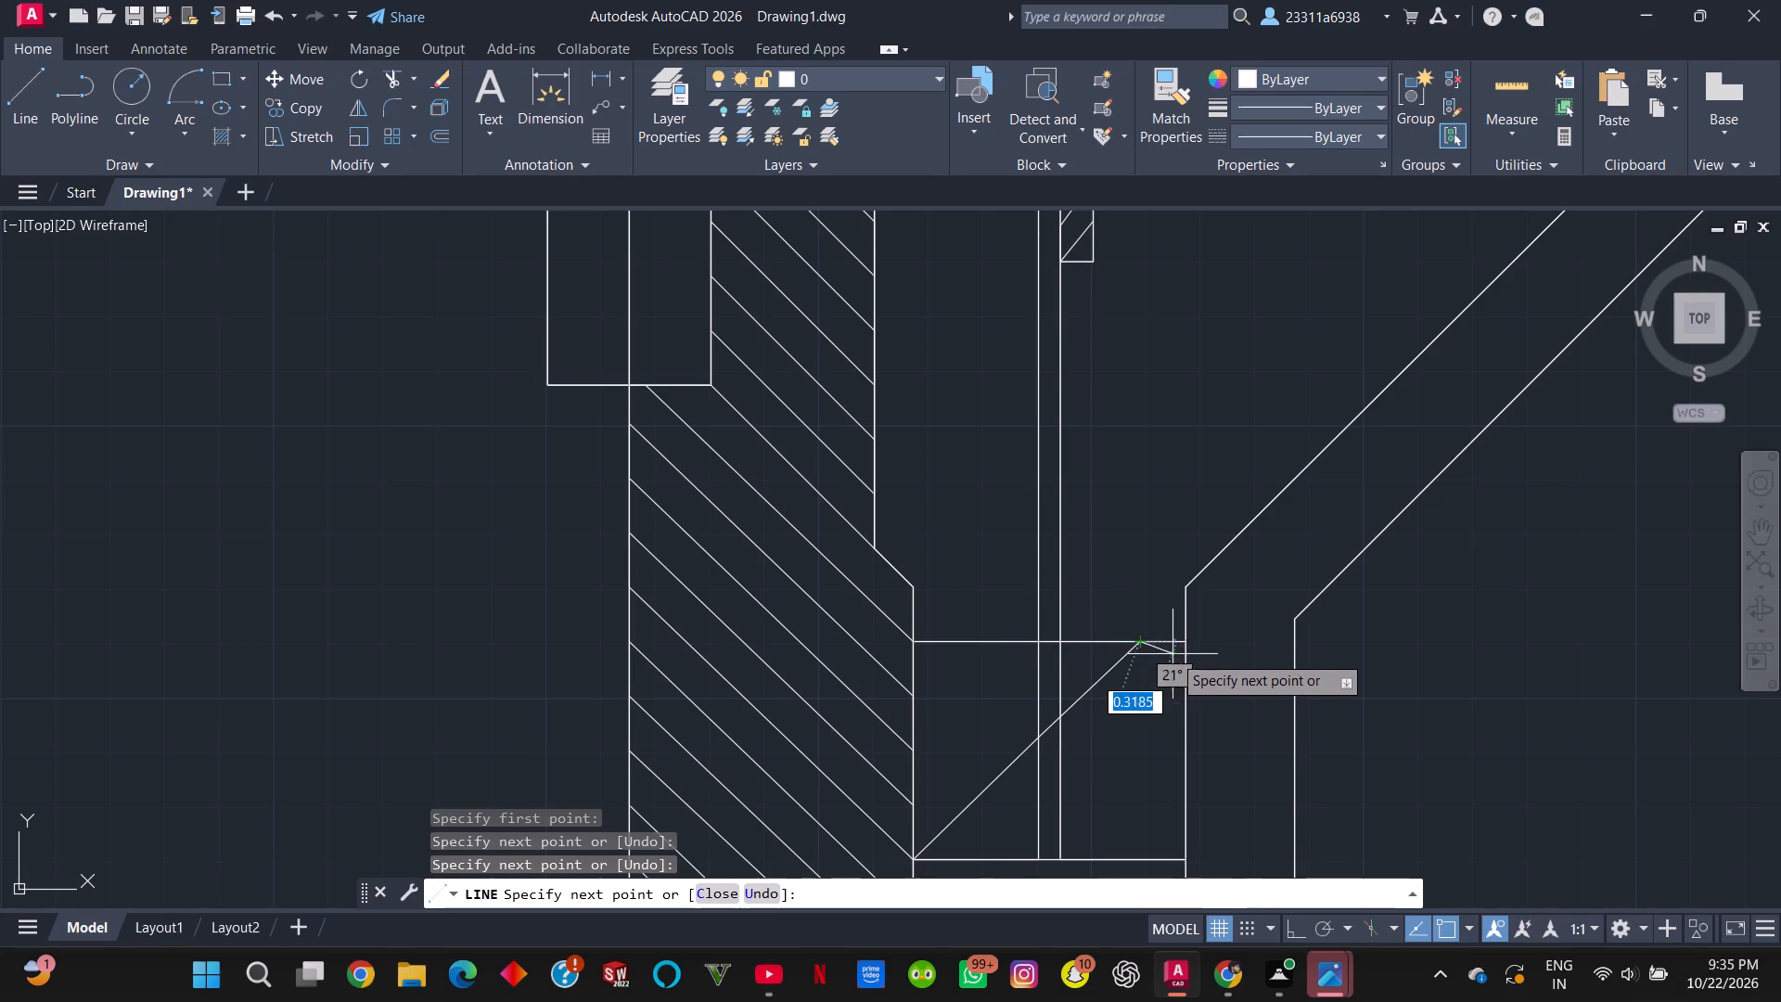
pyautogui.press('Escape')
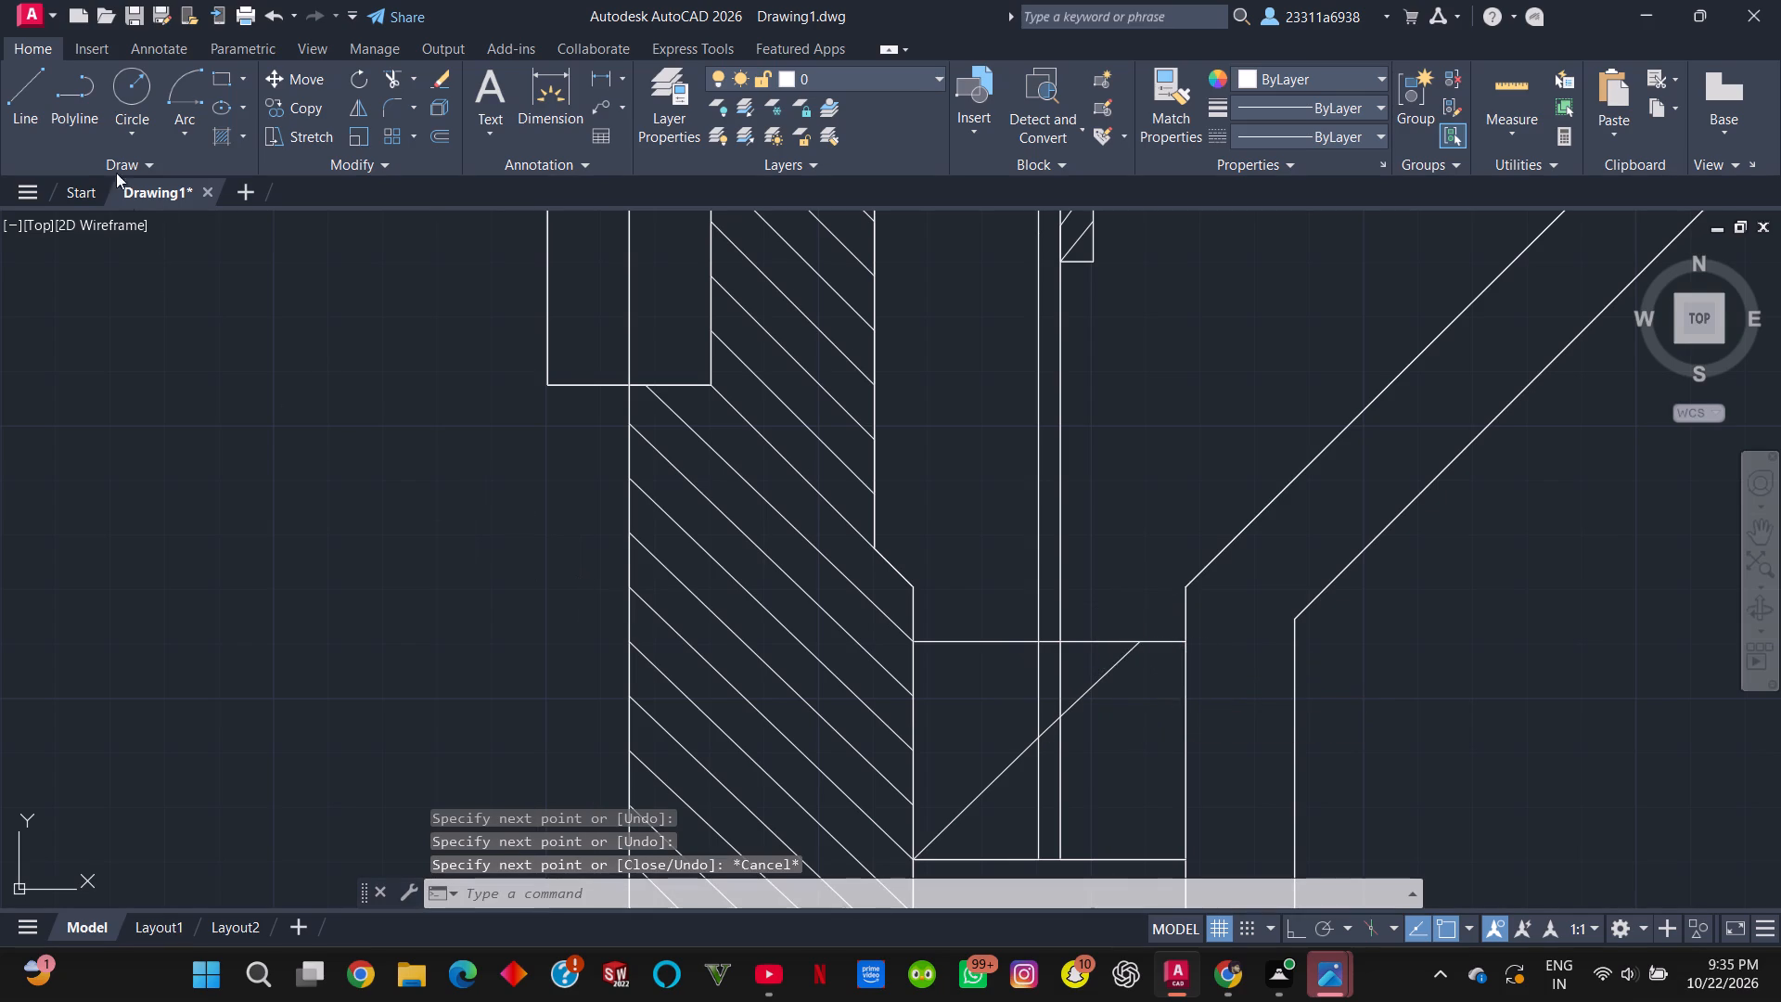
pyautogui.click(43, 108)
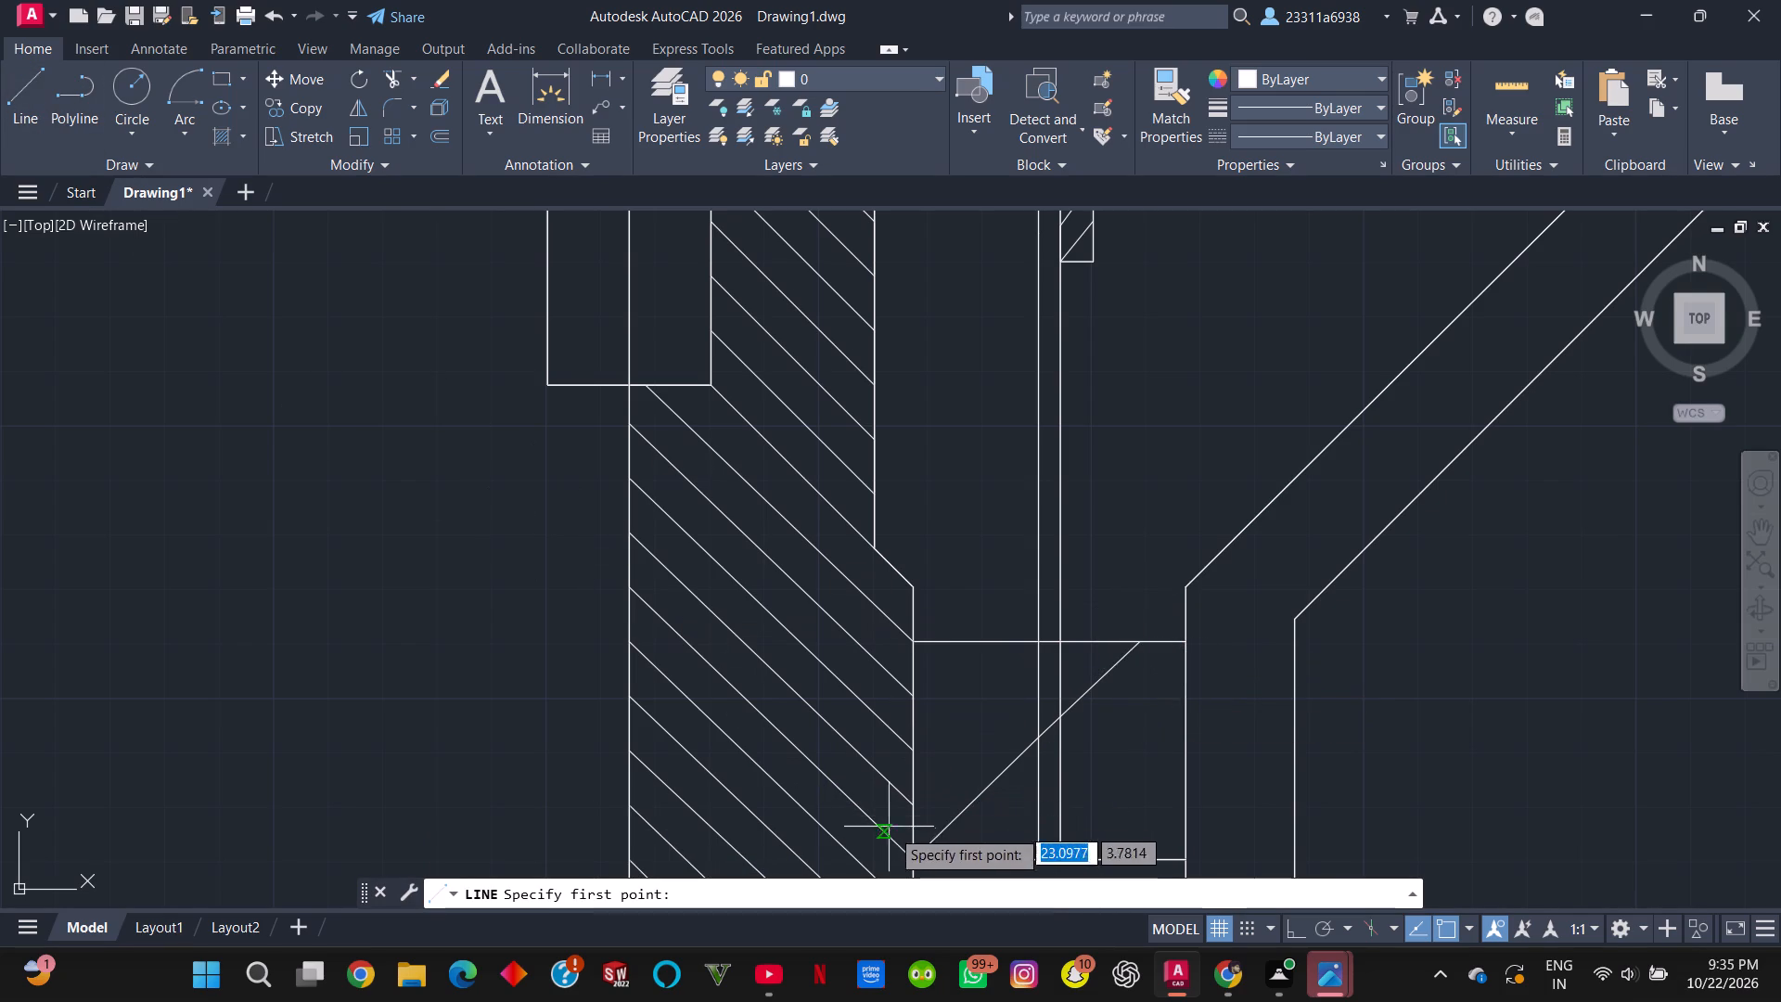
pyautogui.click(914, 779)
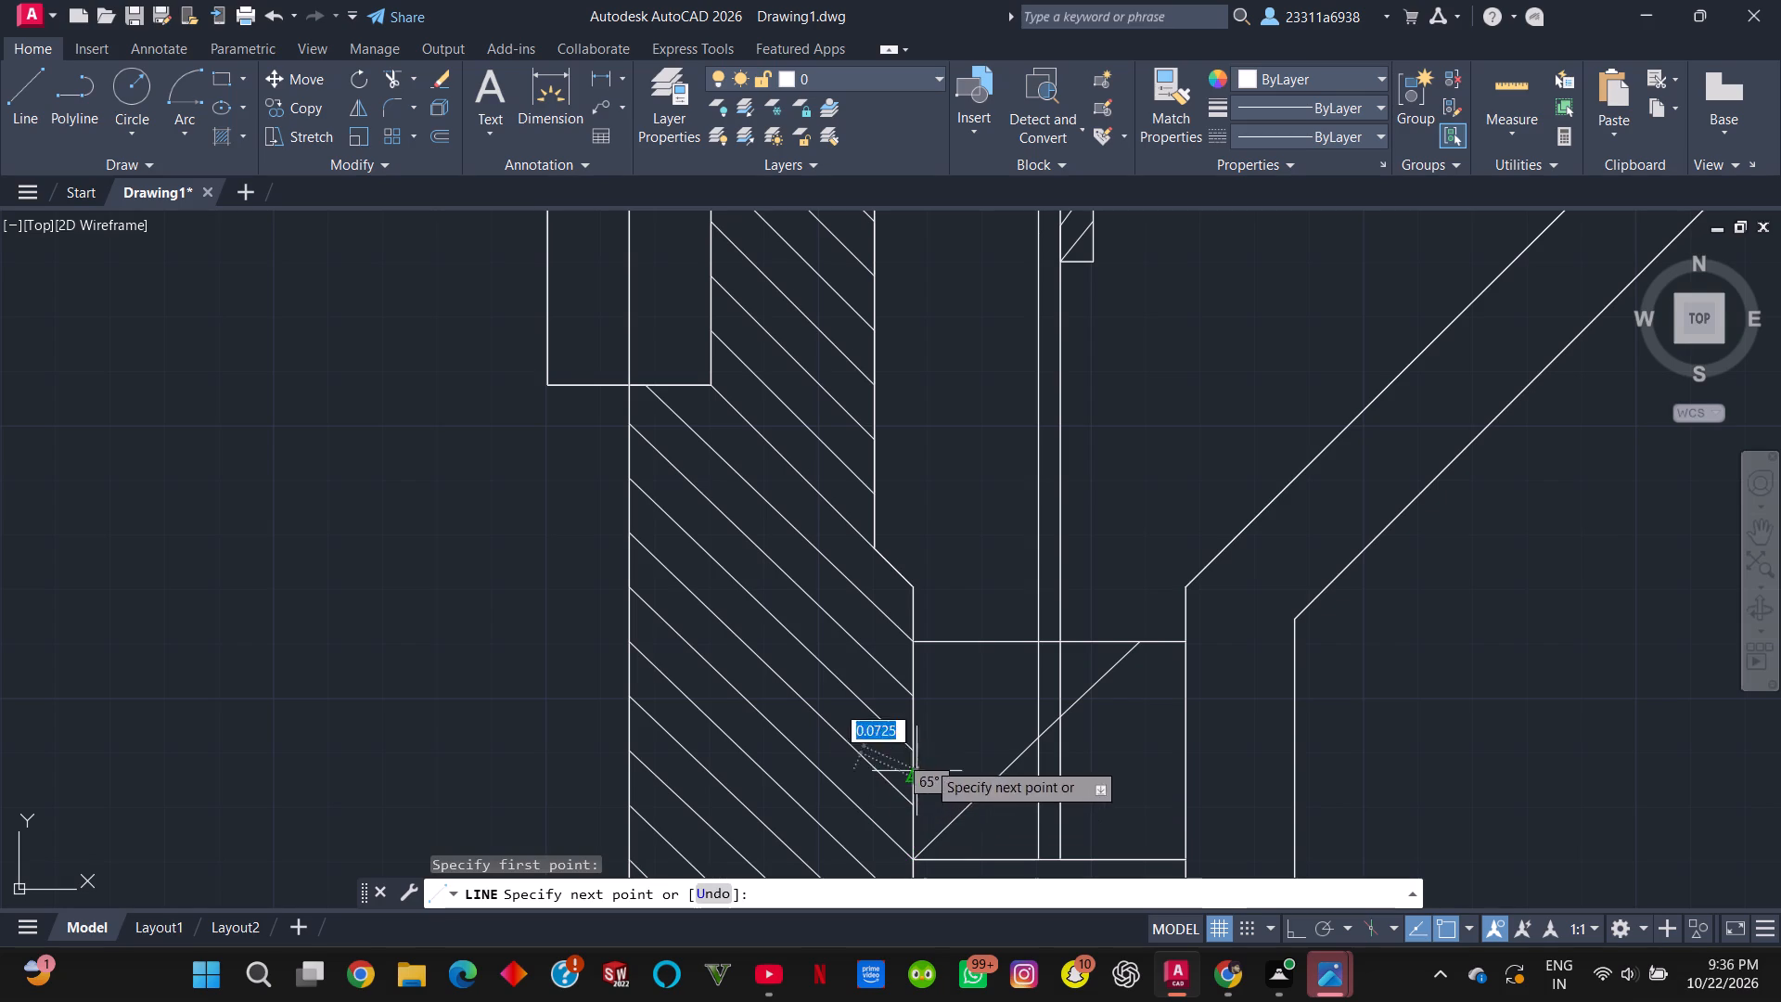
pyautogui.click(1065, 636)
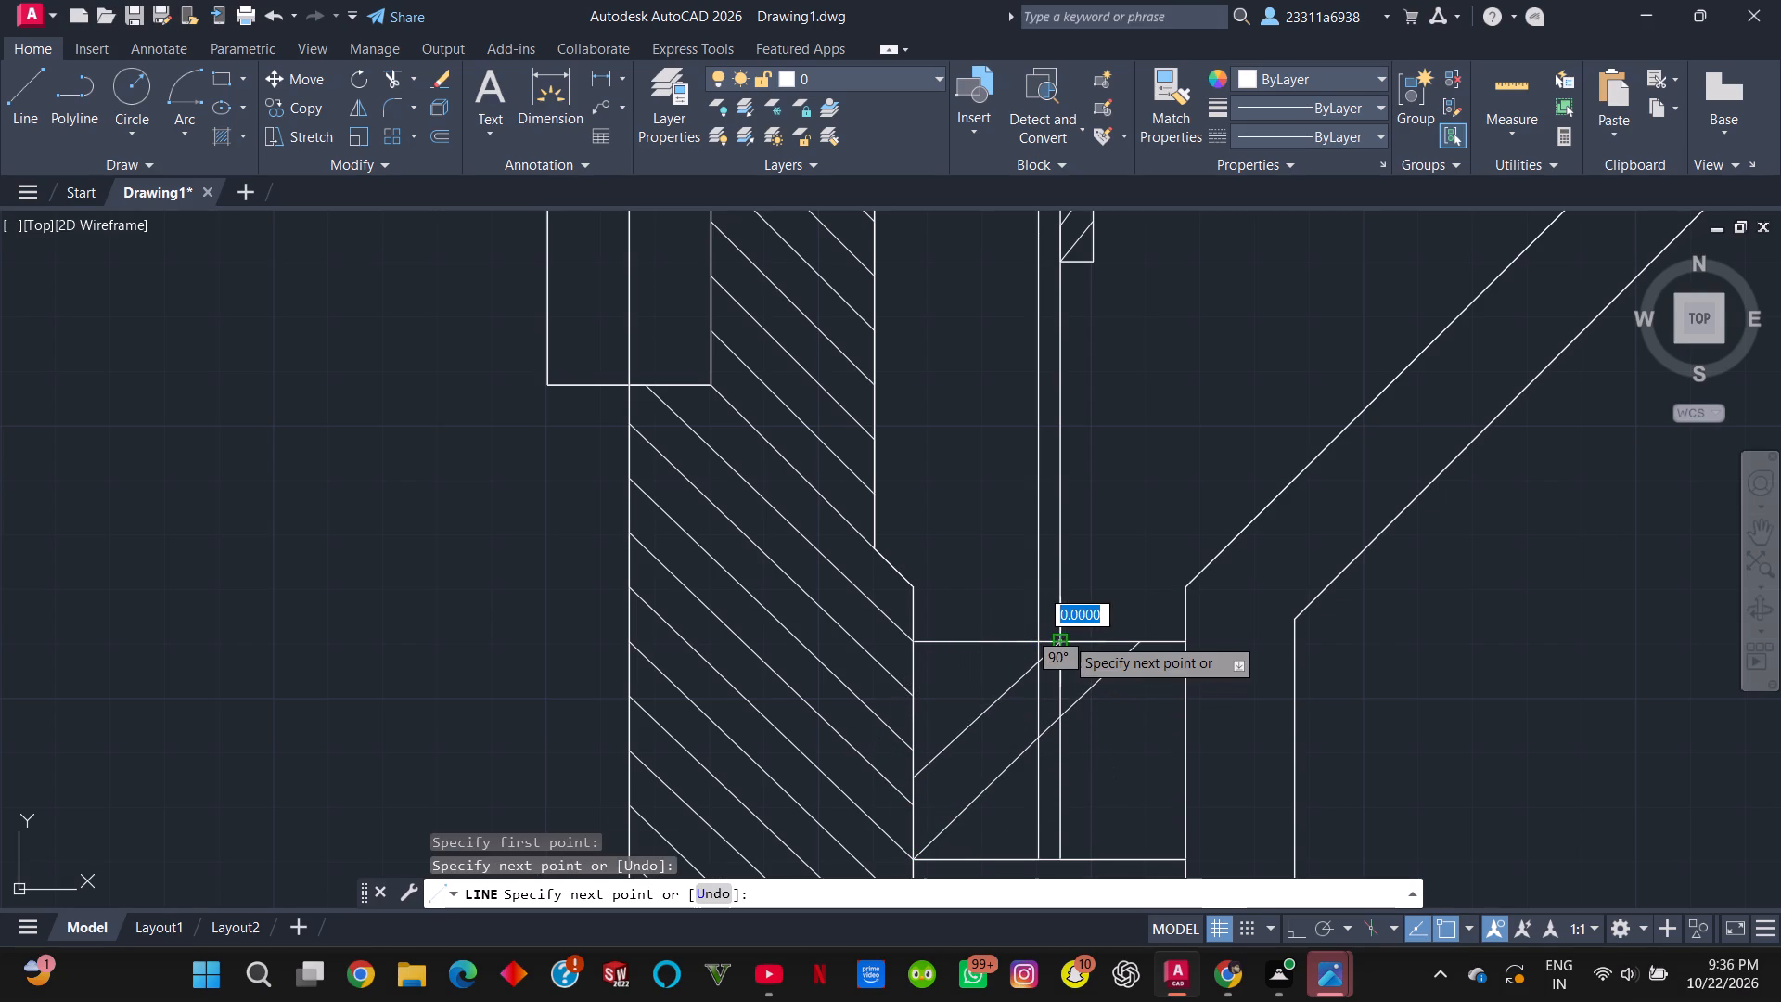
pyautogui.press('Escape')
# Add slanted hatch lines from the clutch disc's bottom end to the lower block's right edge, about 1.90 long, and across its top-left corner.
pyautogui.click(34, 87)
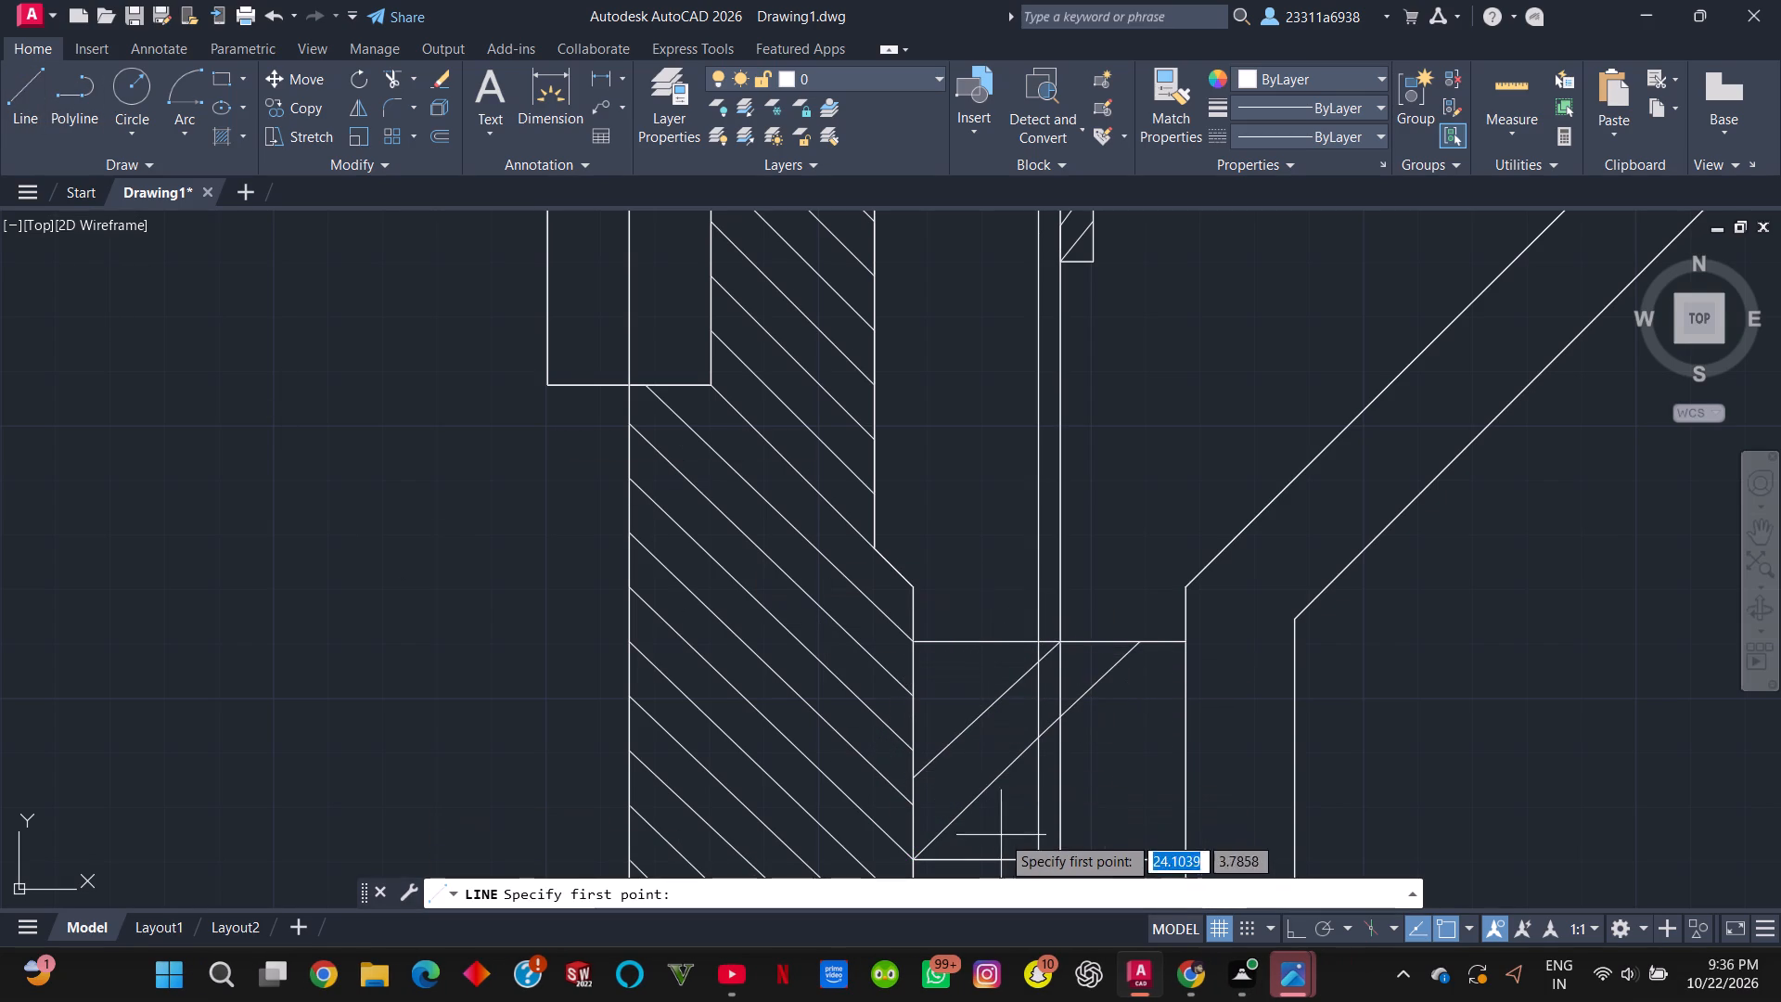
pyautogui.click(1032, 860)
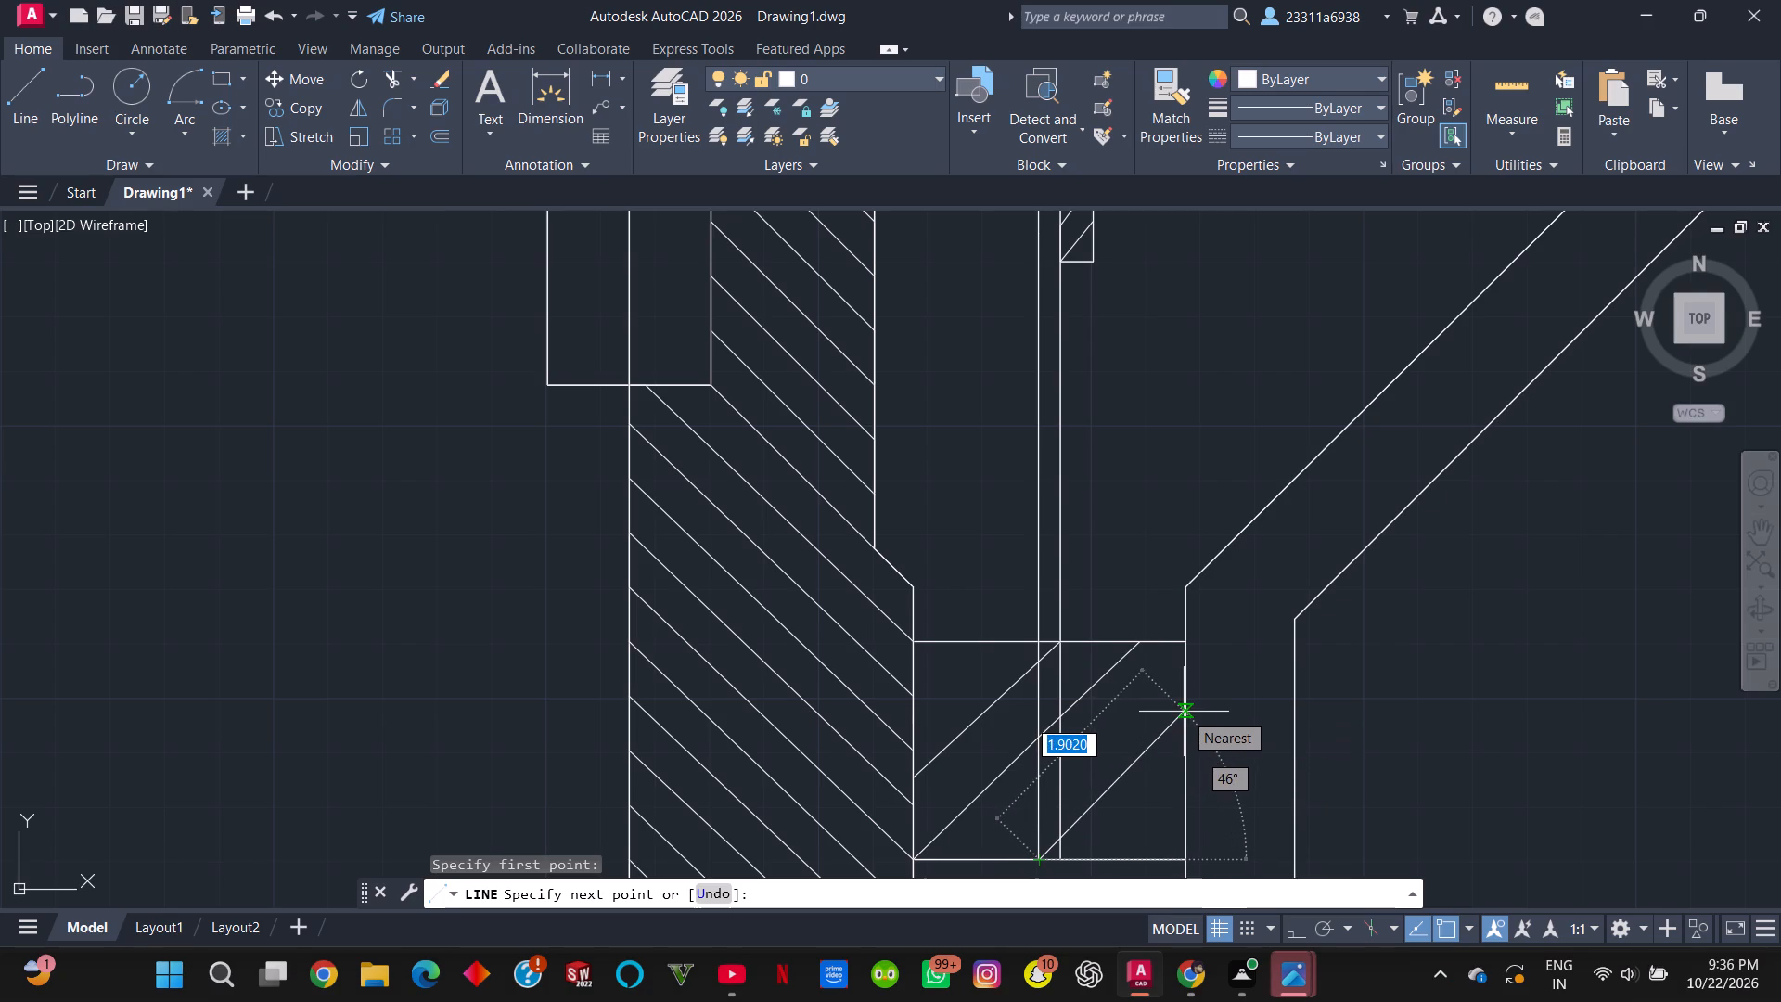
pyautogui.click(1185, 712)
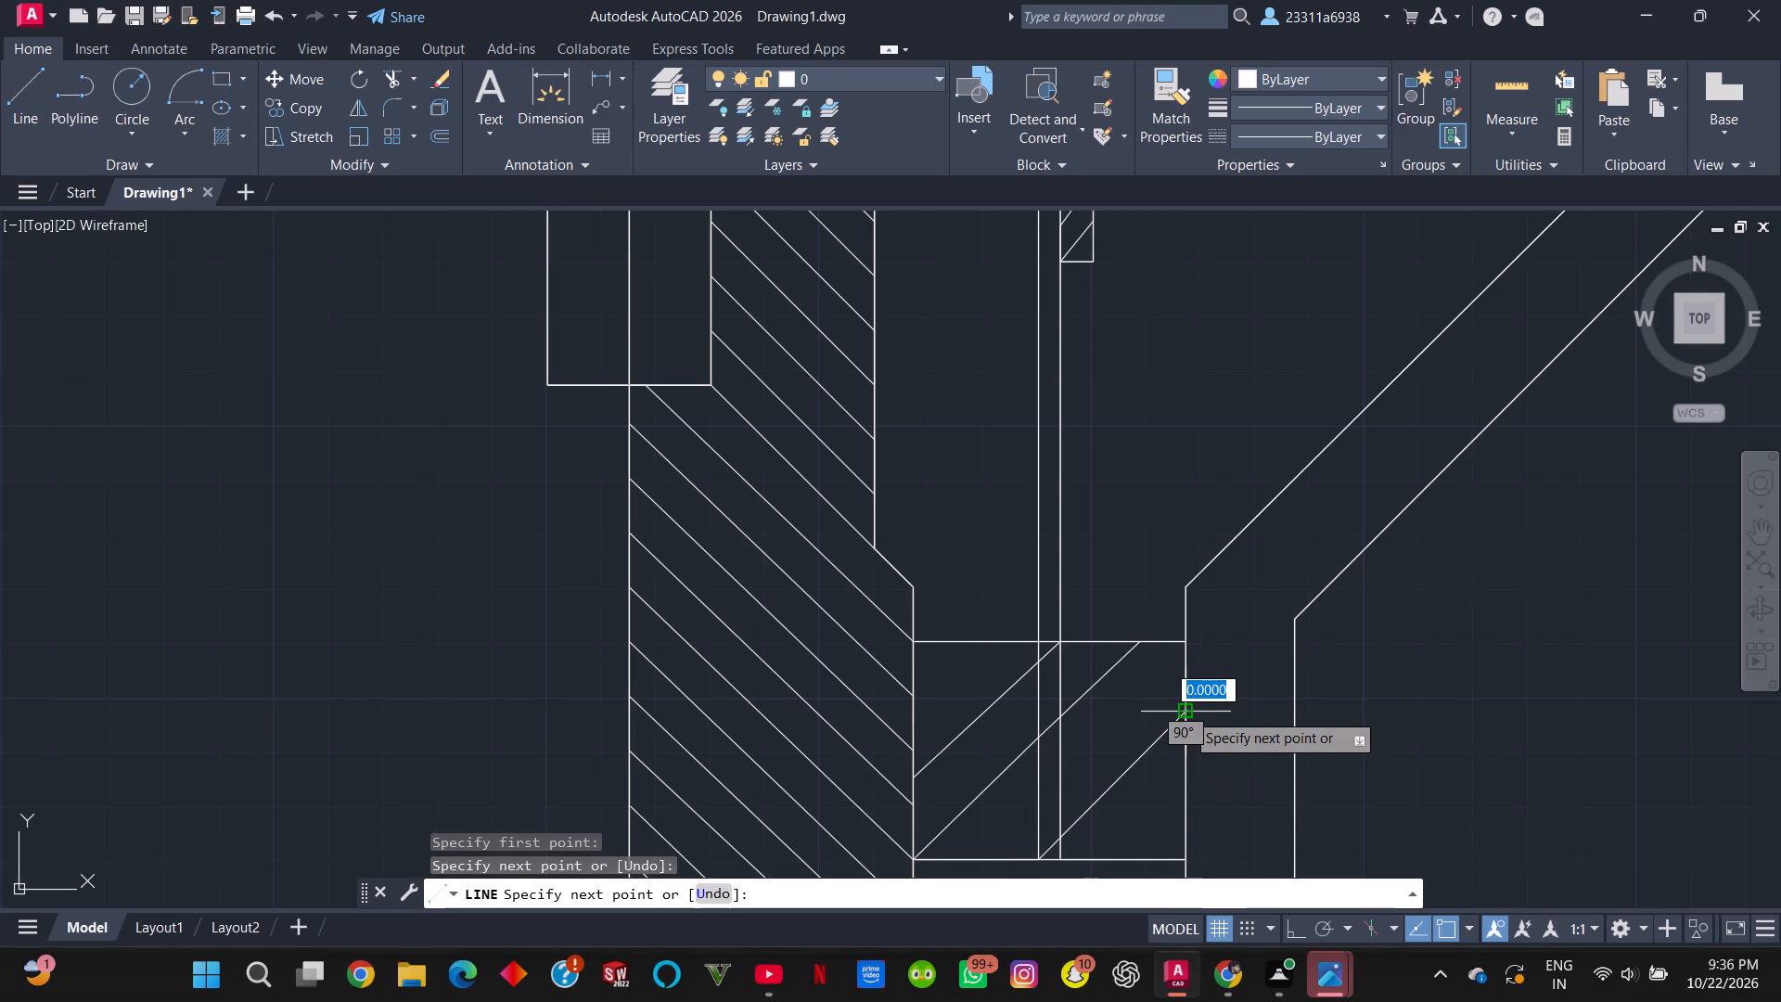
pyautogui.press('Escape')
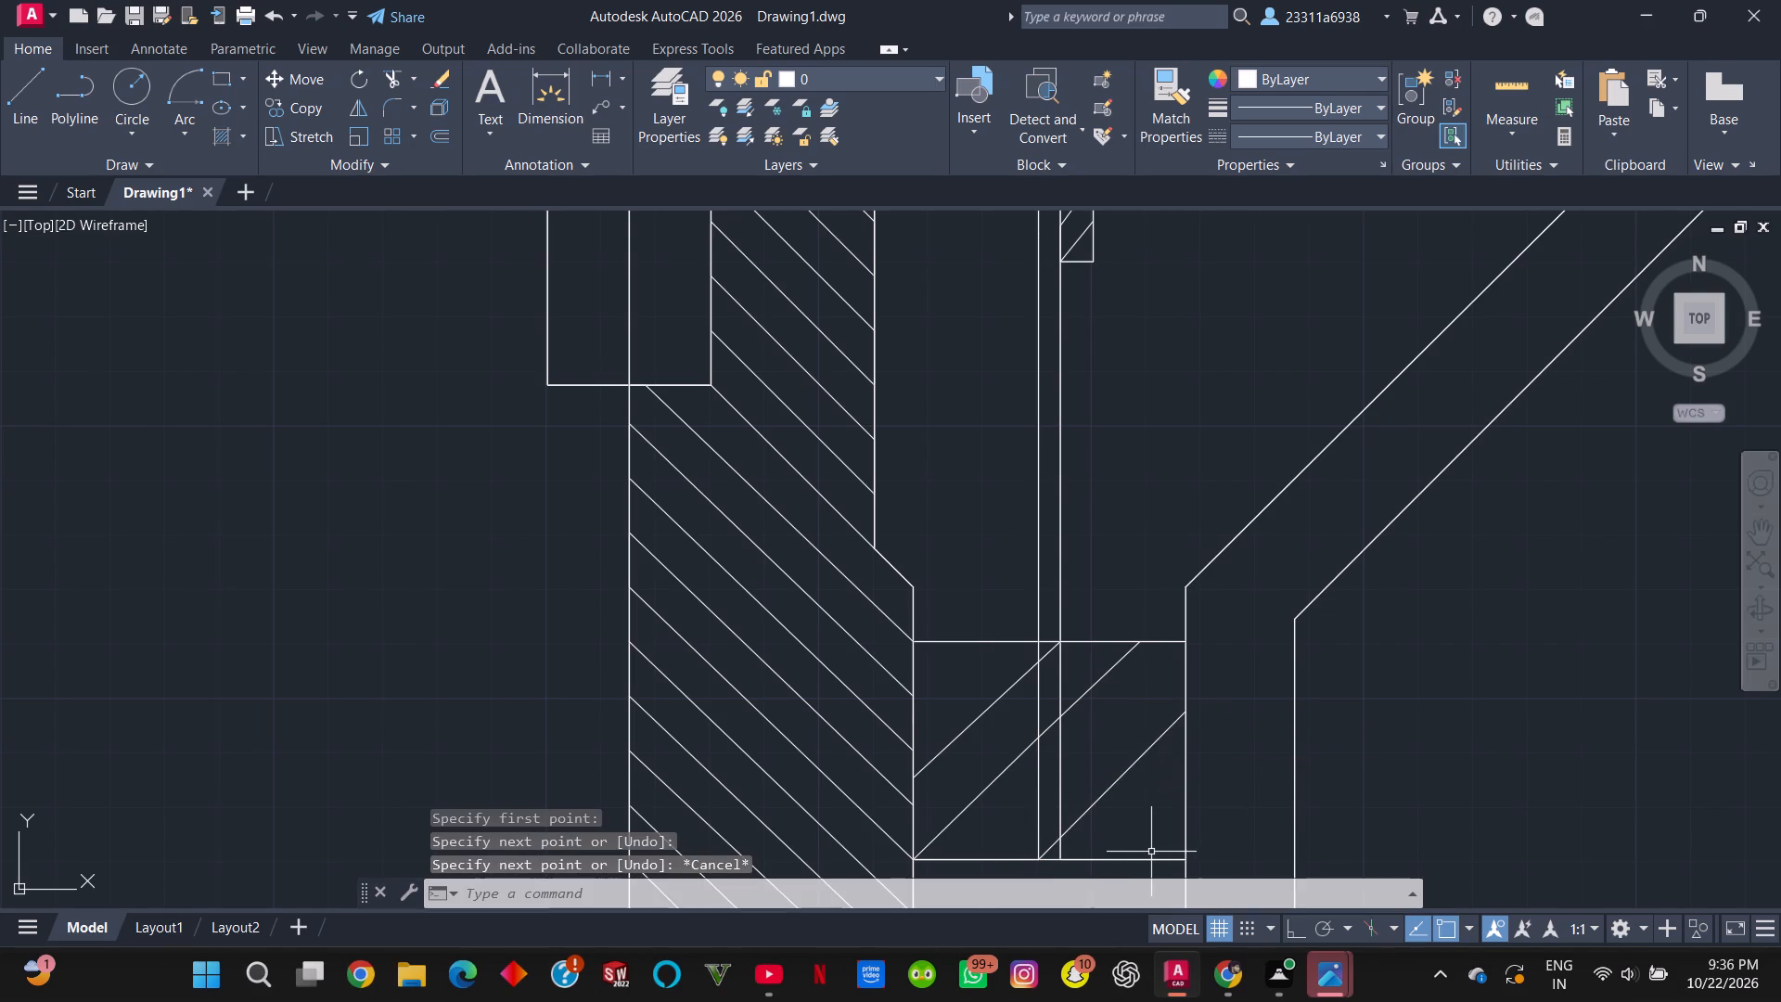
pyautogui.click(31, 126)
pyautogui.click(913, 661)
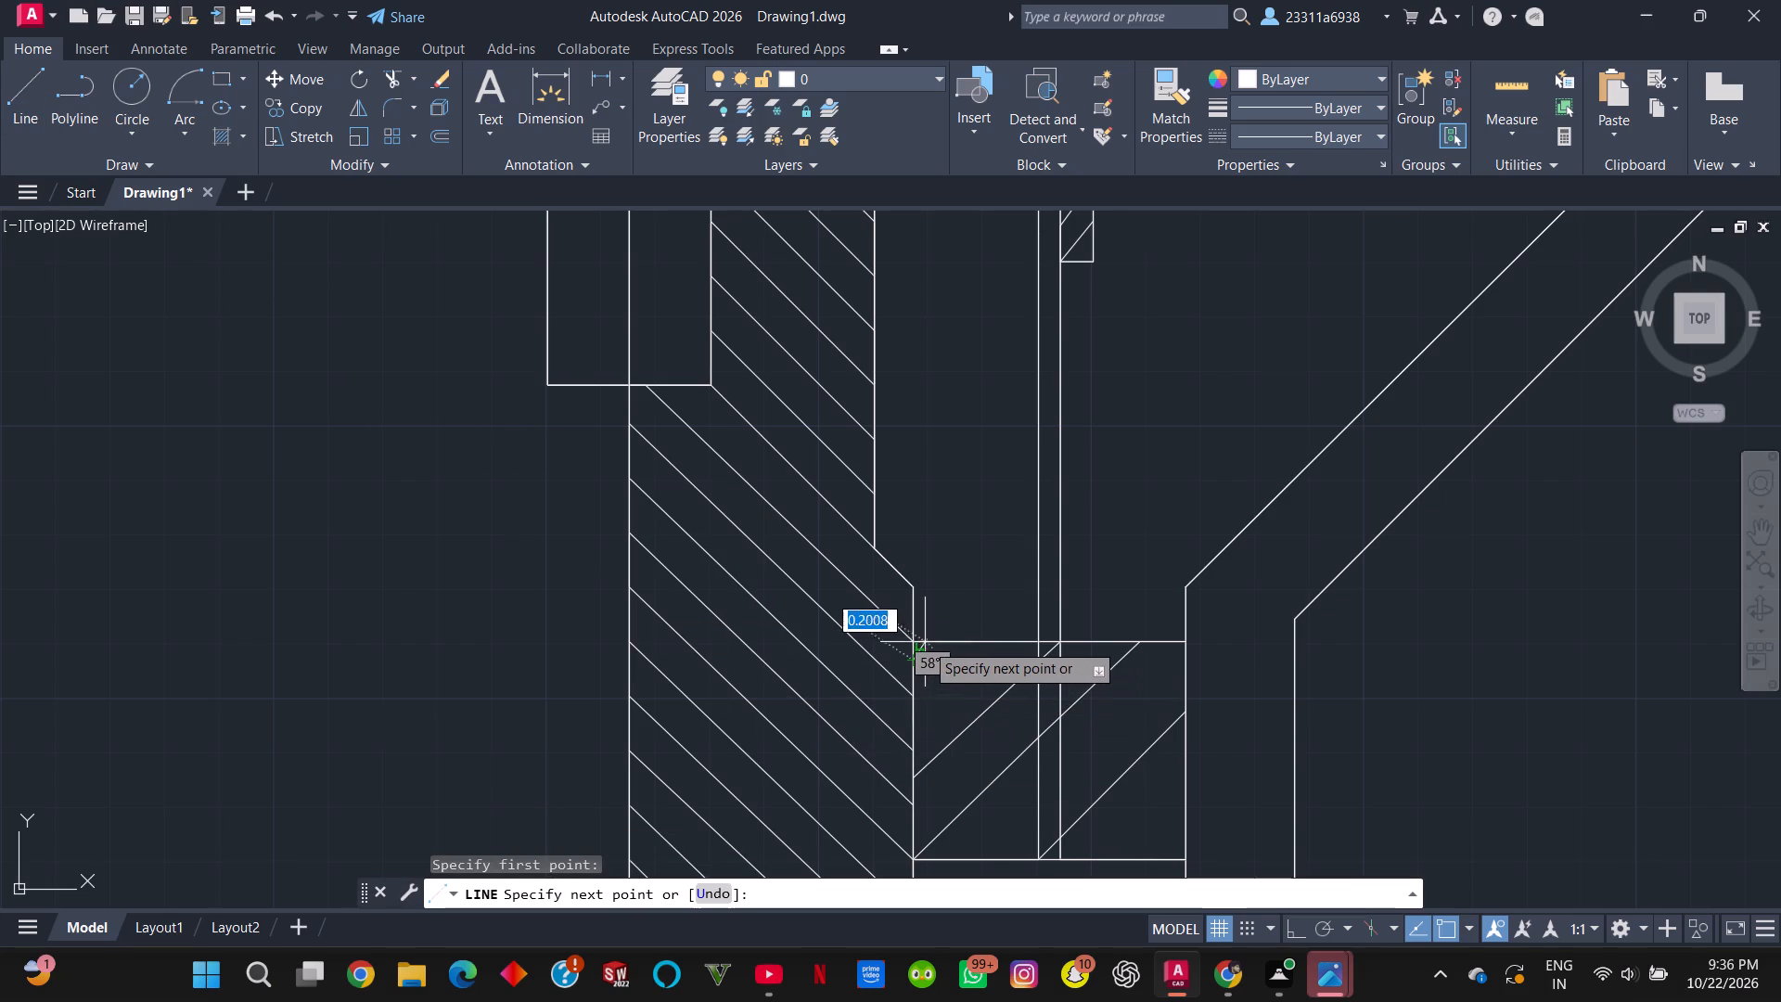
pyautogui.click(929, 638)
pyautogui.press('Escape')
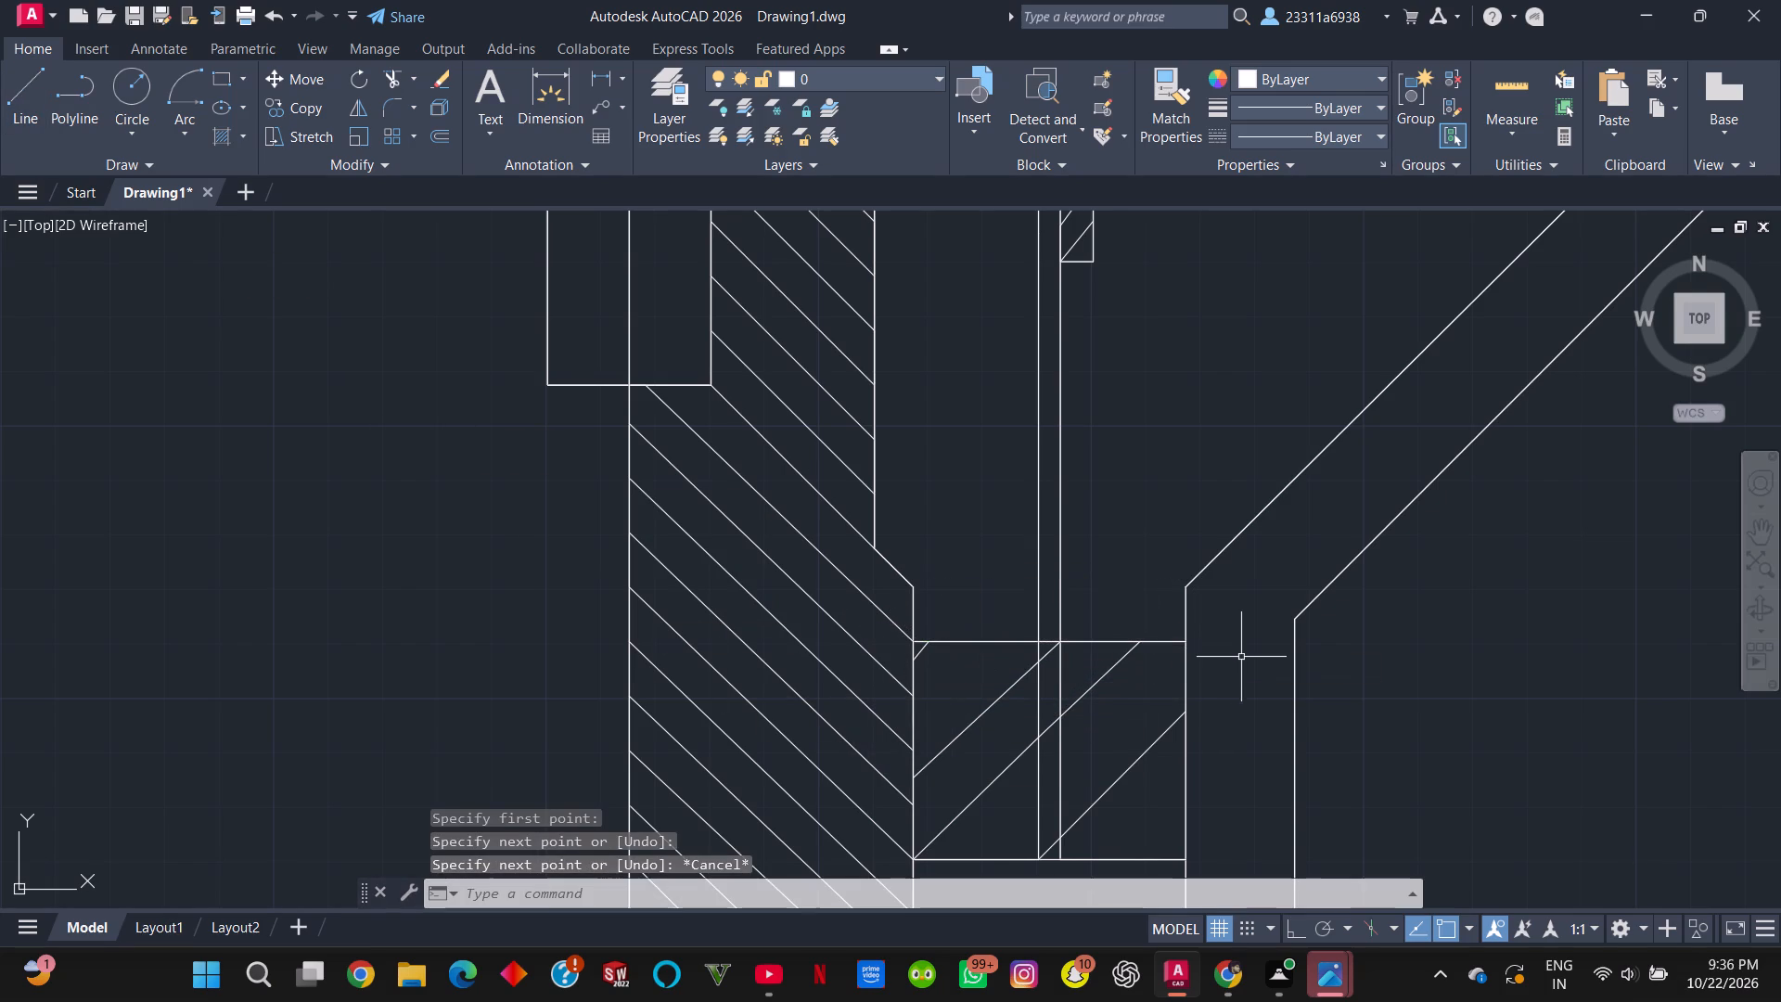
pyautogui.click(43, 93)
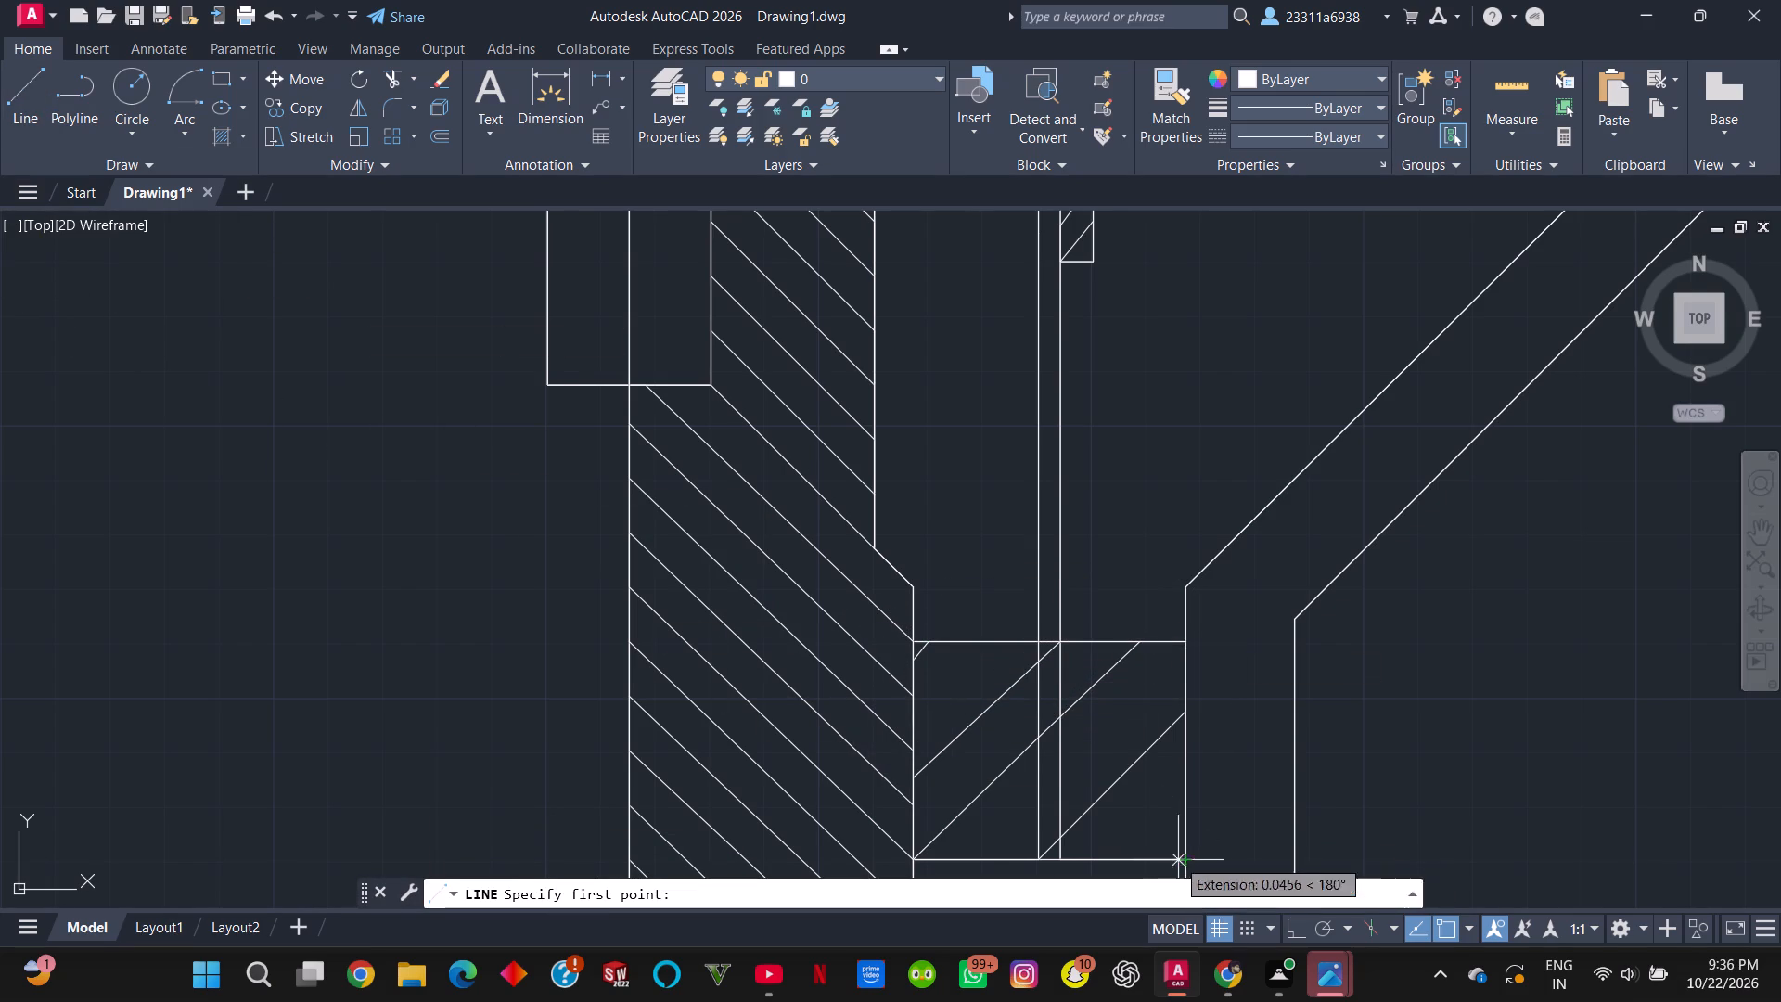
pyautogui.press('Escape')
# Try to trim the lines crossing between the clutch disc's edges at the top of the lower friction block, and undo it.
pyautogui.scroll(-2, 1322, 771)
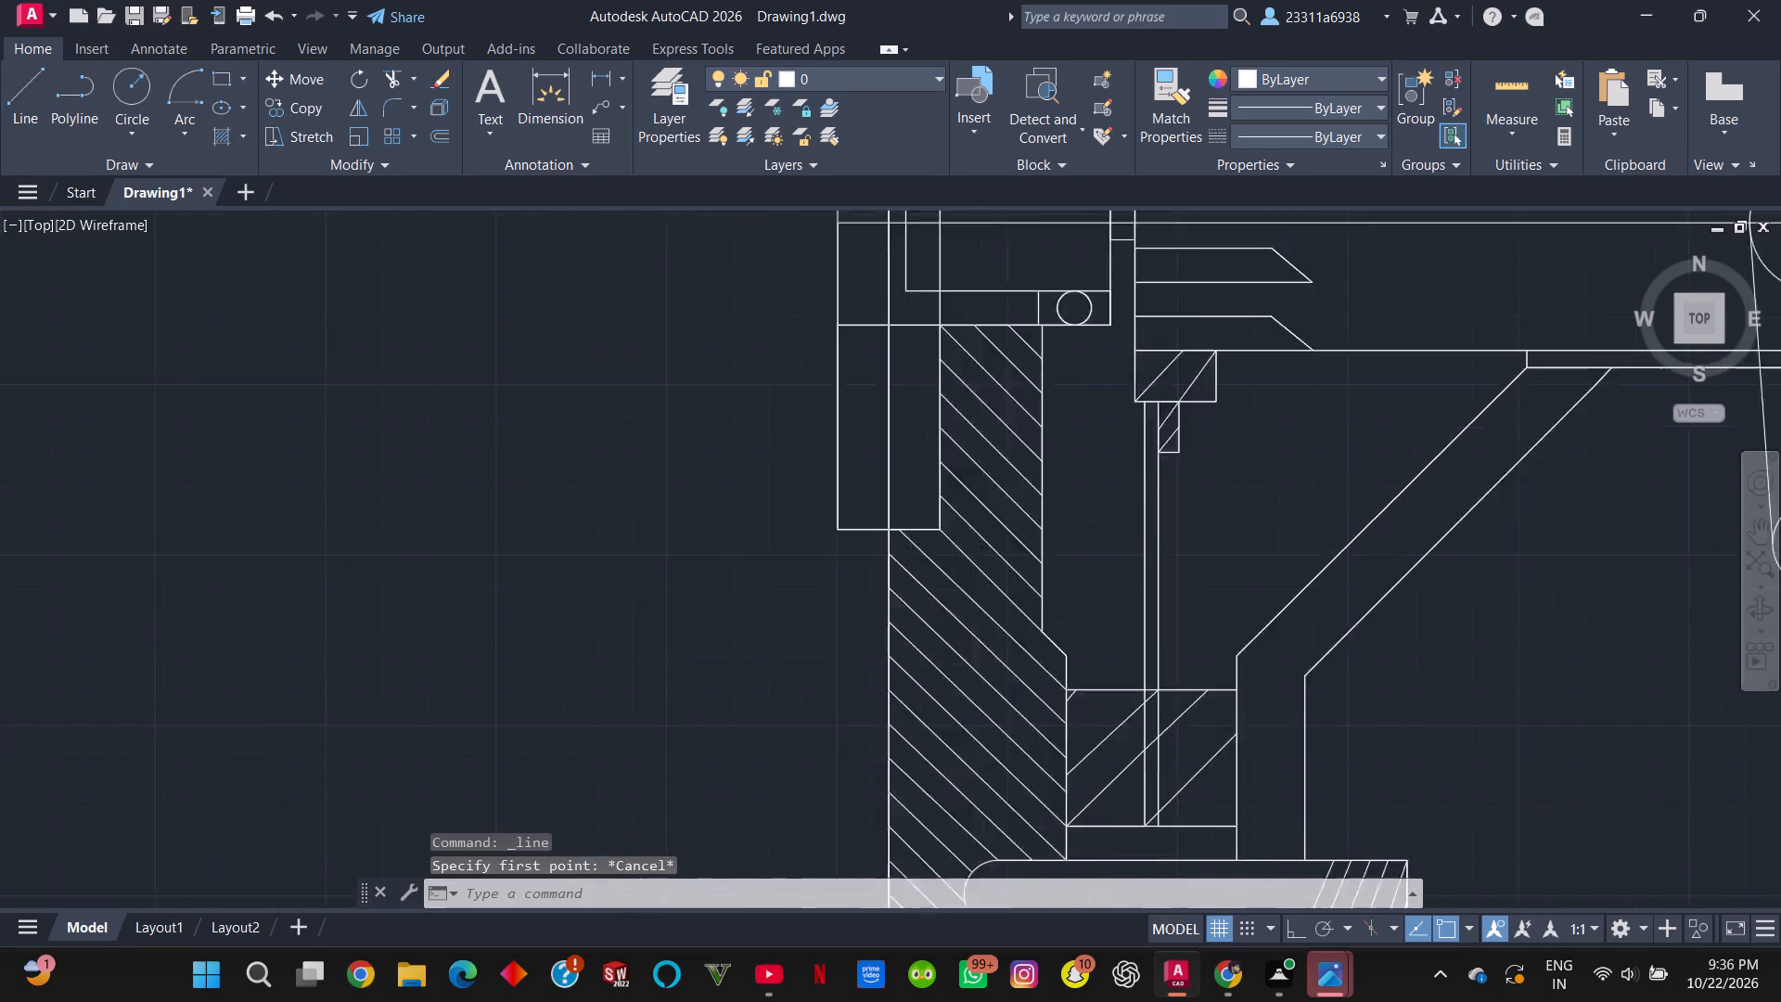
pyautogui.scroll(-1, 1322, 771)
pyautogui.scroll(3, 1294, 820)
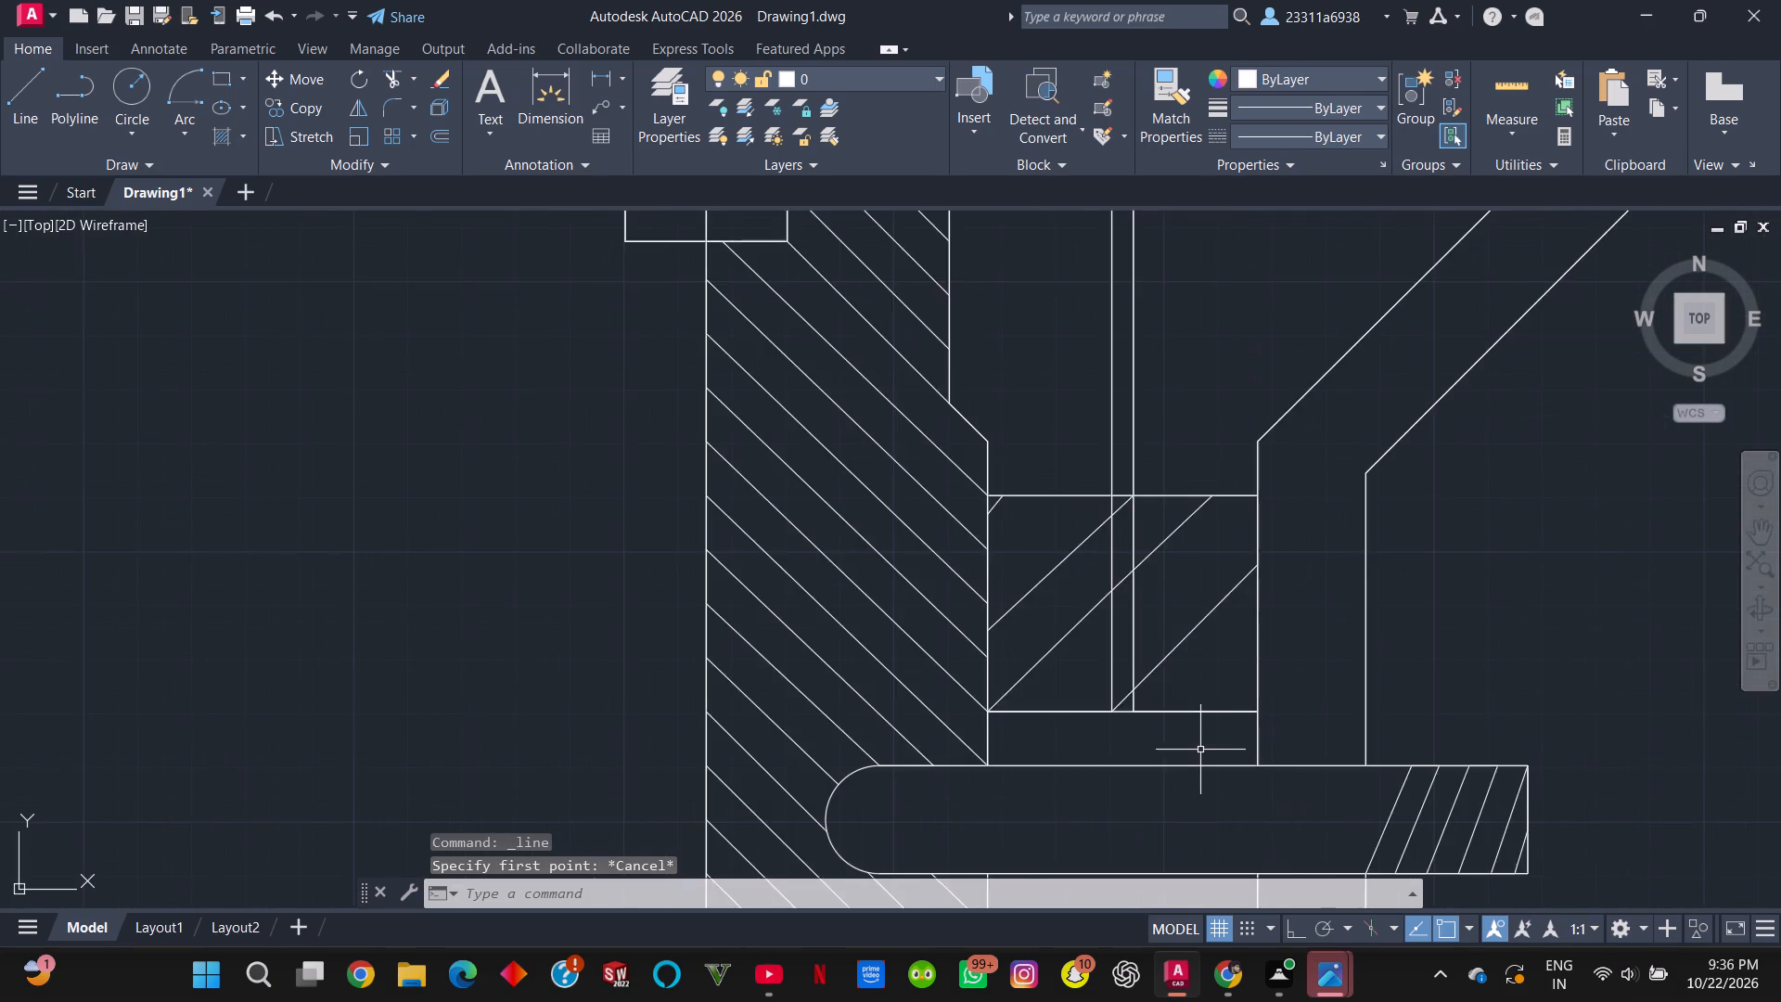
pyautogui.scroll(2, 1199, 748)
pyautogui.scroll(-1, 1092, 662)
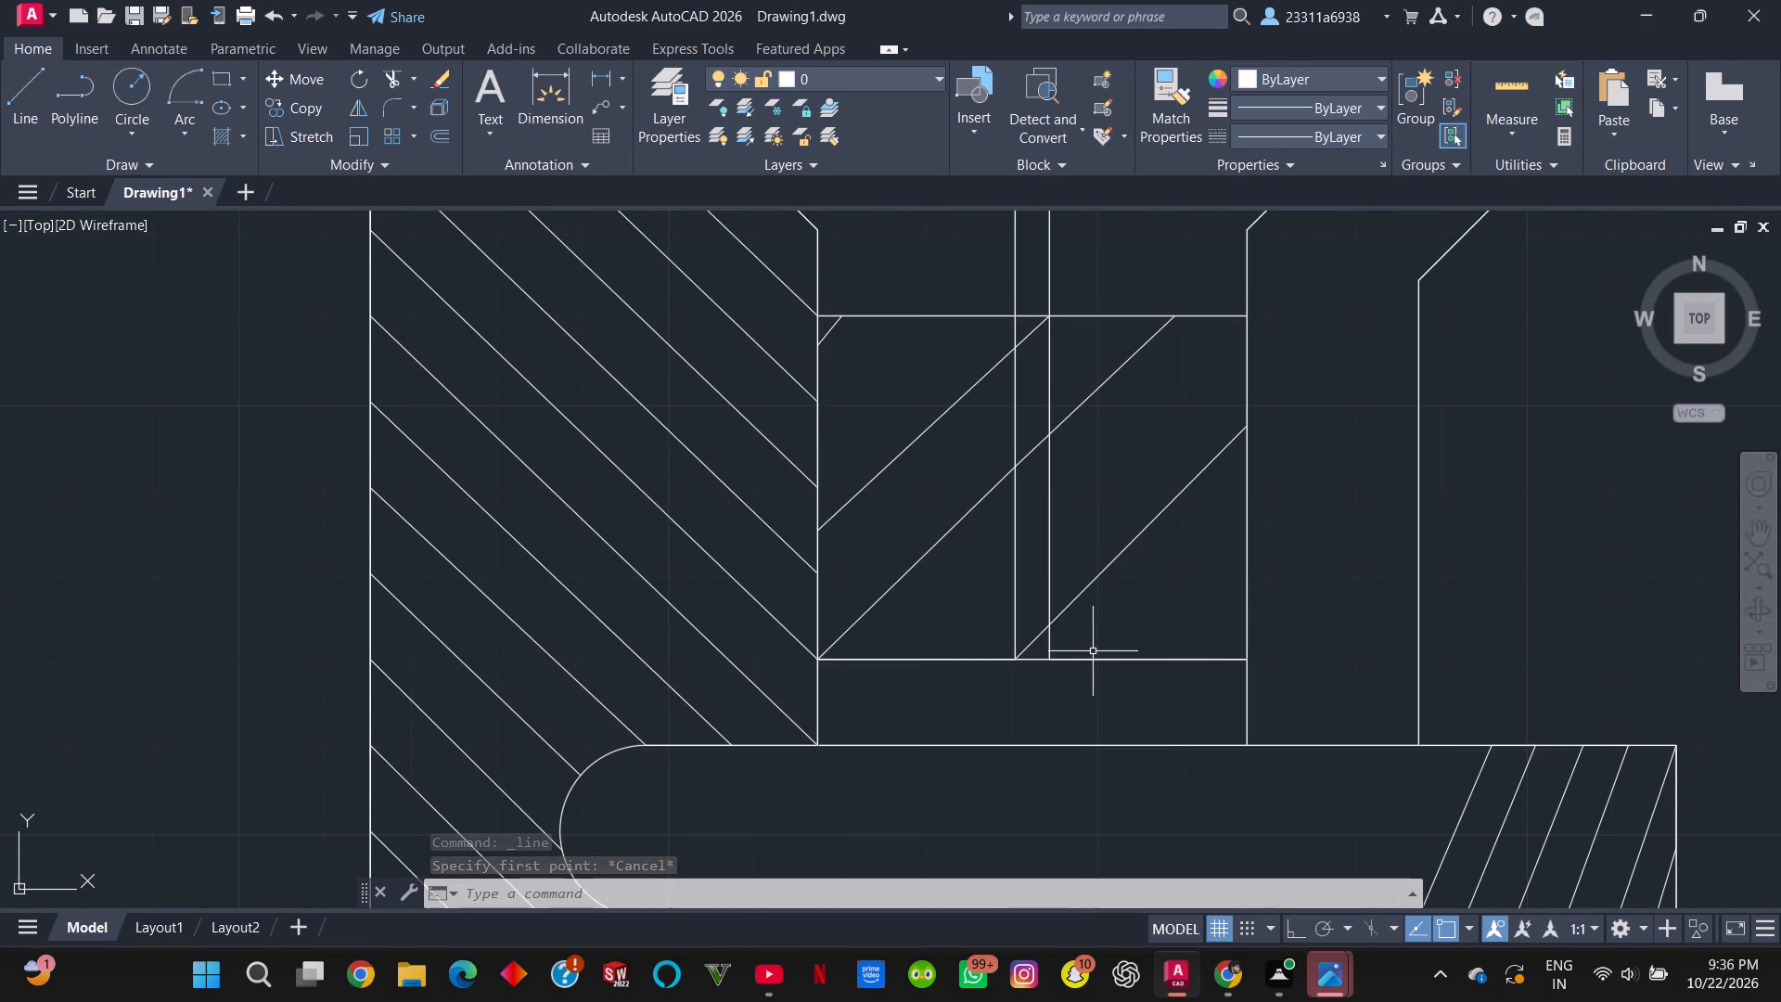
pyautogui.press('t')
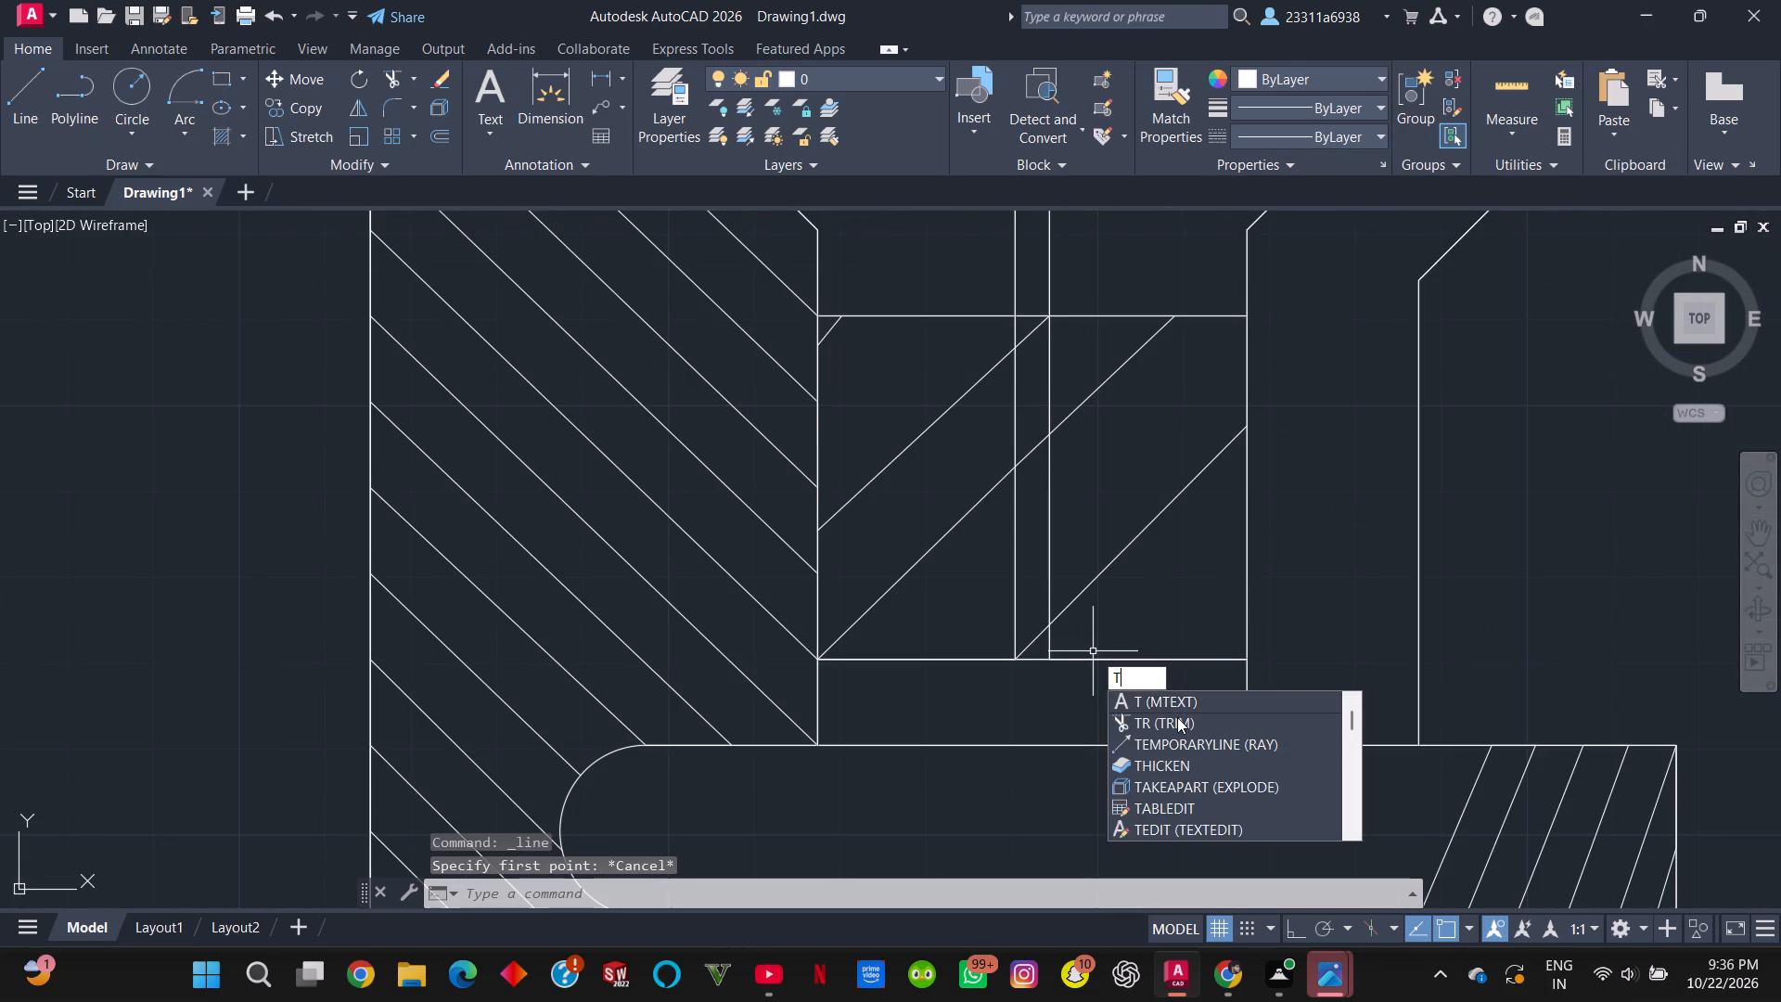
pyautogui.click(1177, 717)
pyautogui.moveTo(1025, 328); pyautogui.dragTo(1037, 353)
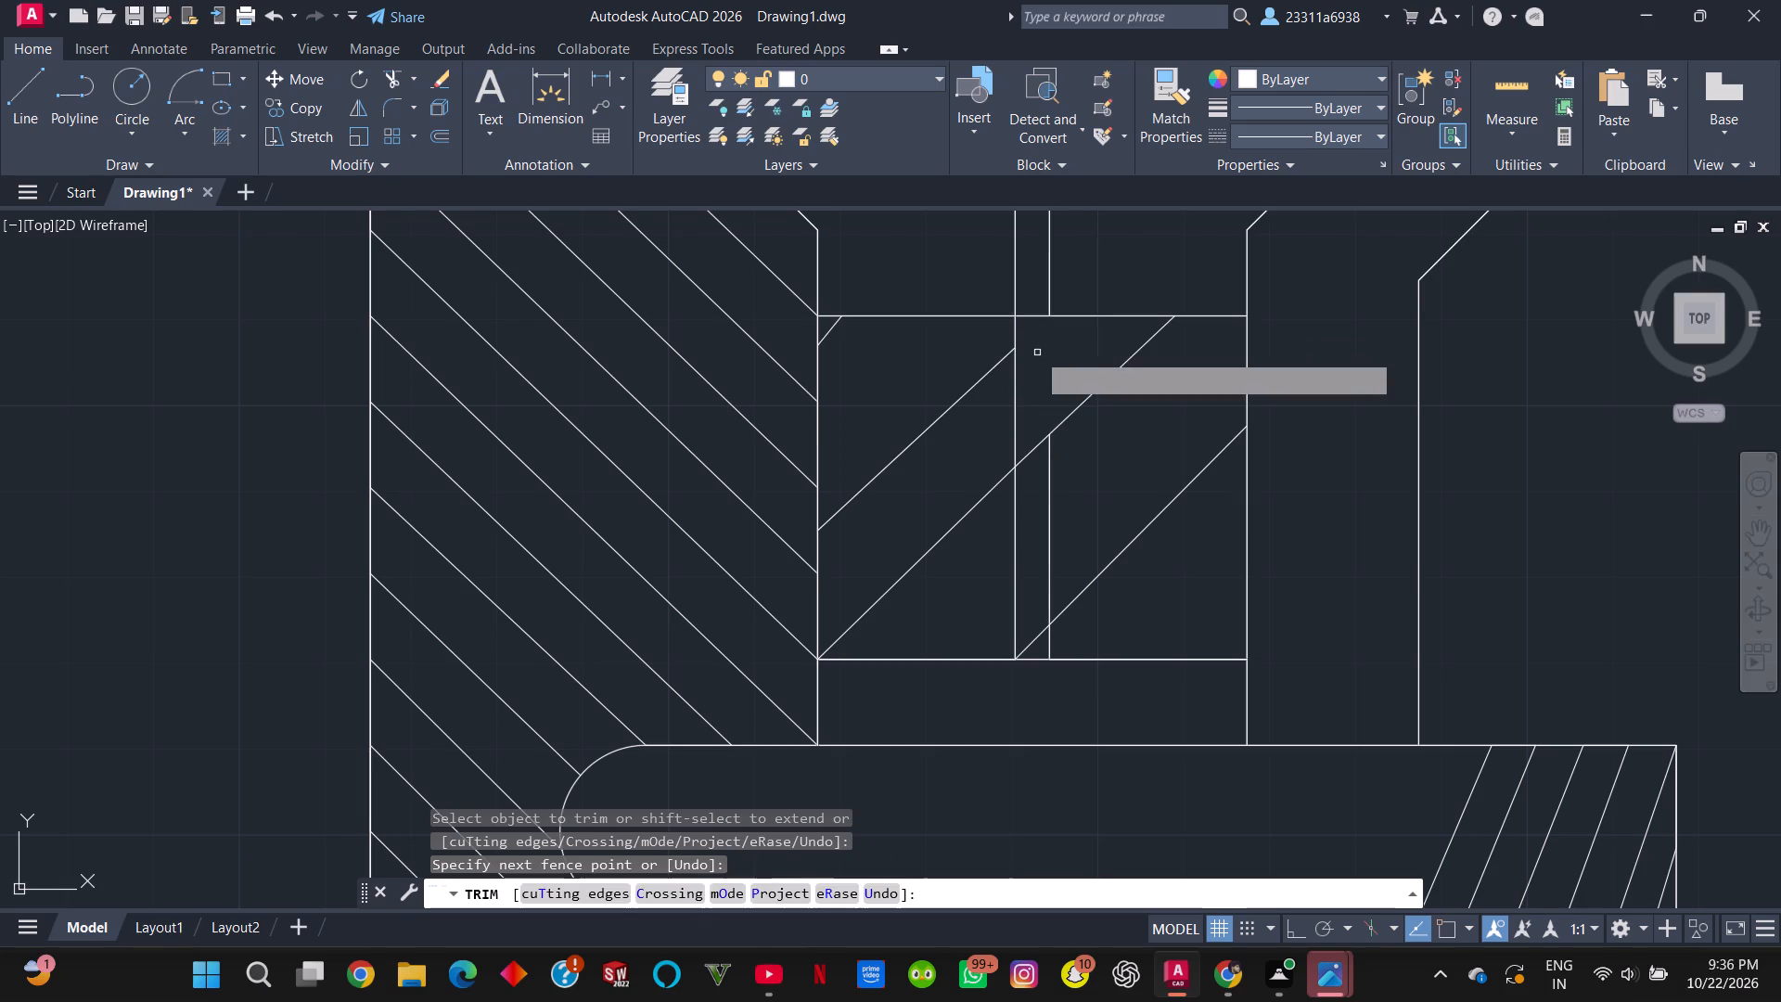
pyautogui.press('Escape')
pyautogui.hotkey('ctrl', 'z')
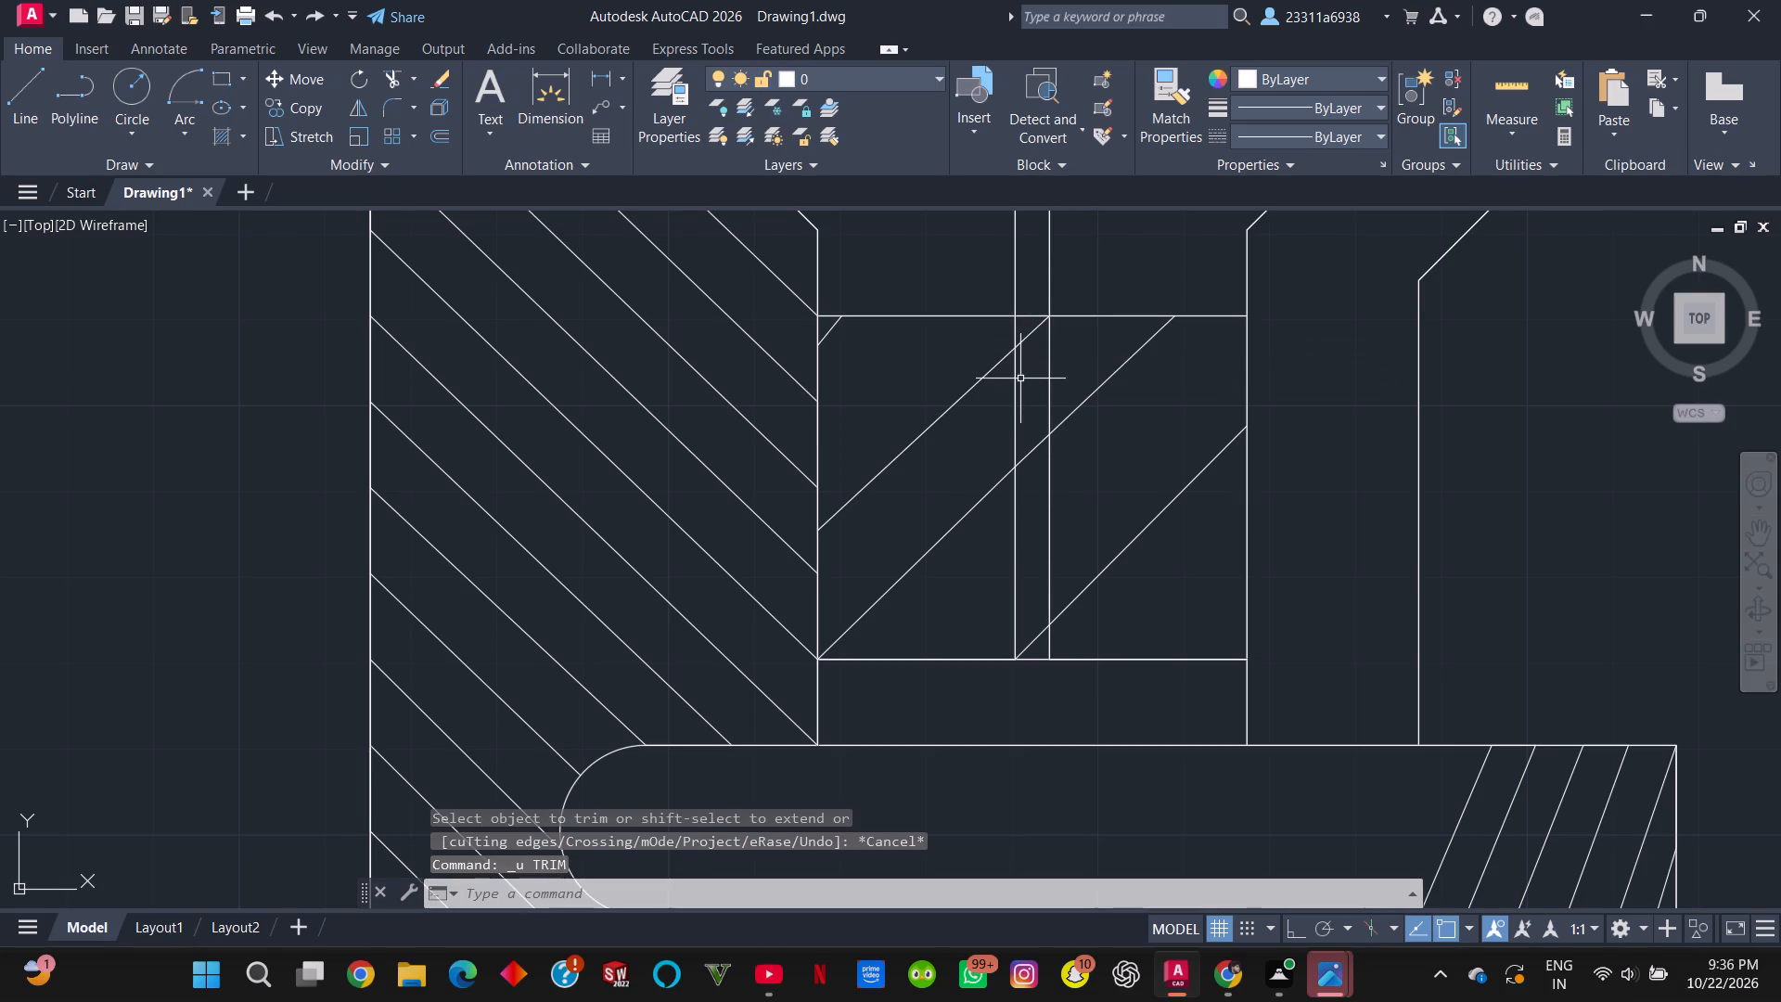
# Trim the three hatch line pieces lying between the clutch disc's two vertical edges in the lower friction block.
pyautogui.write('tr')
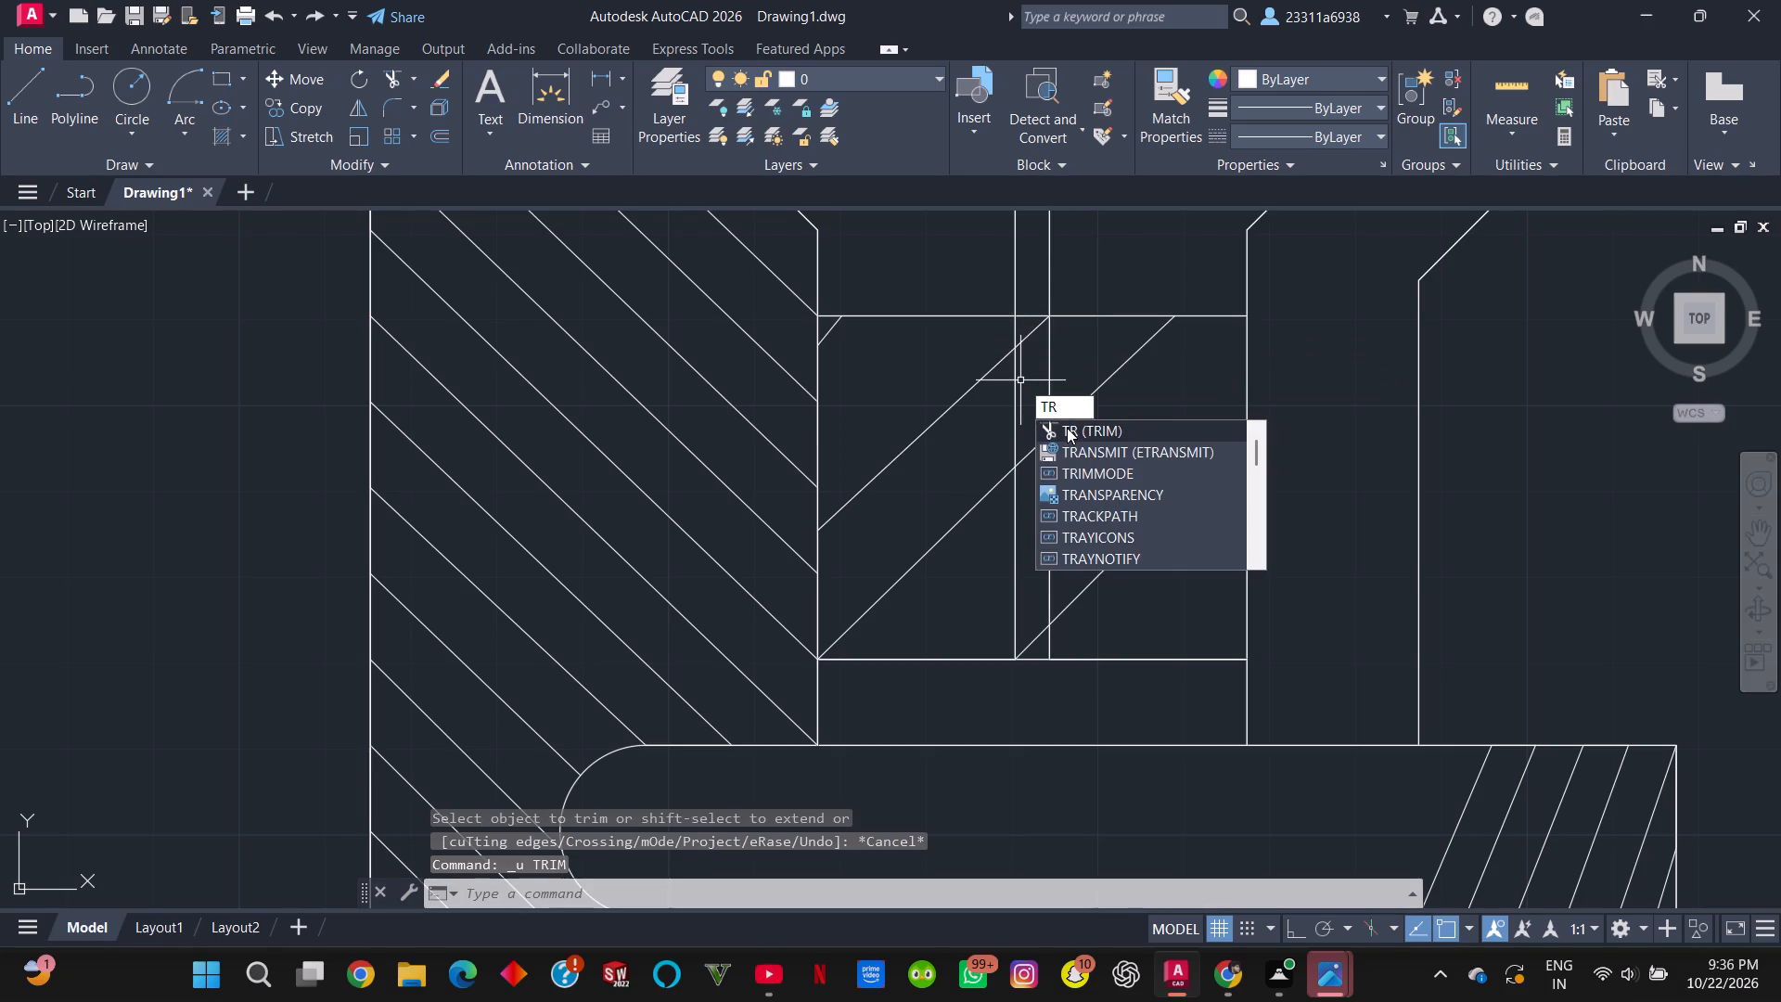
pyautogui.click(1067, 428)
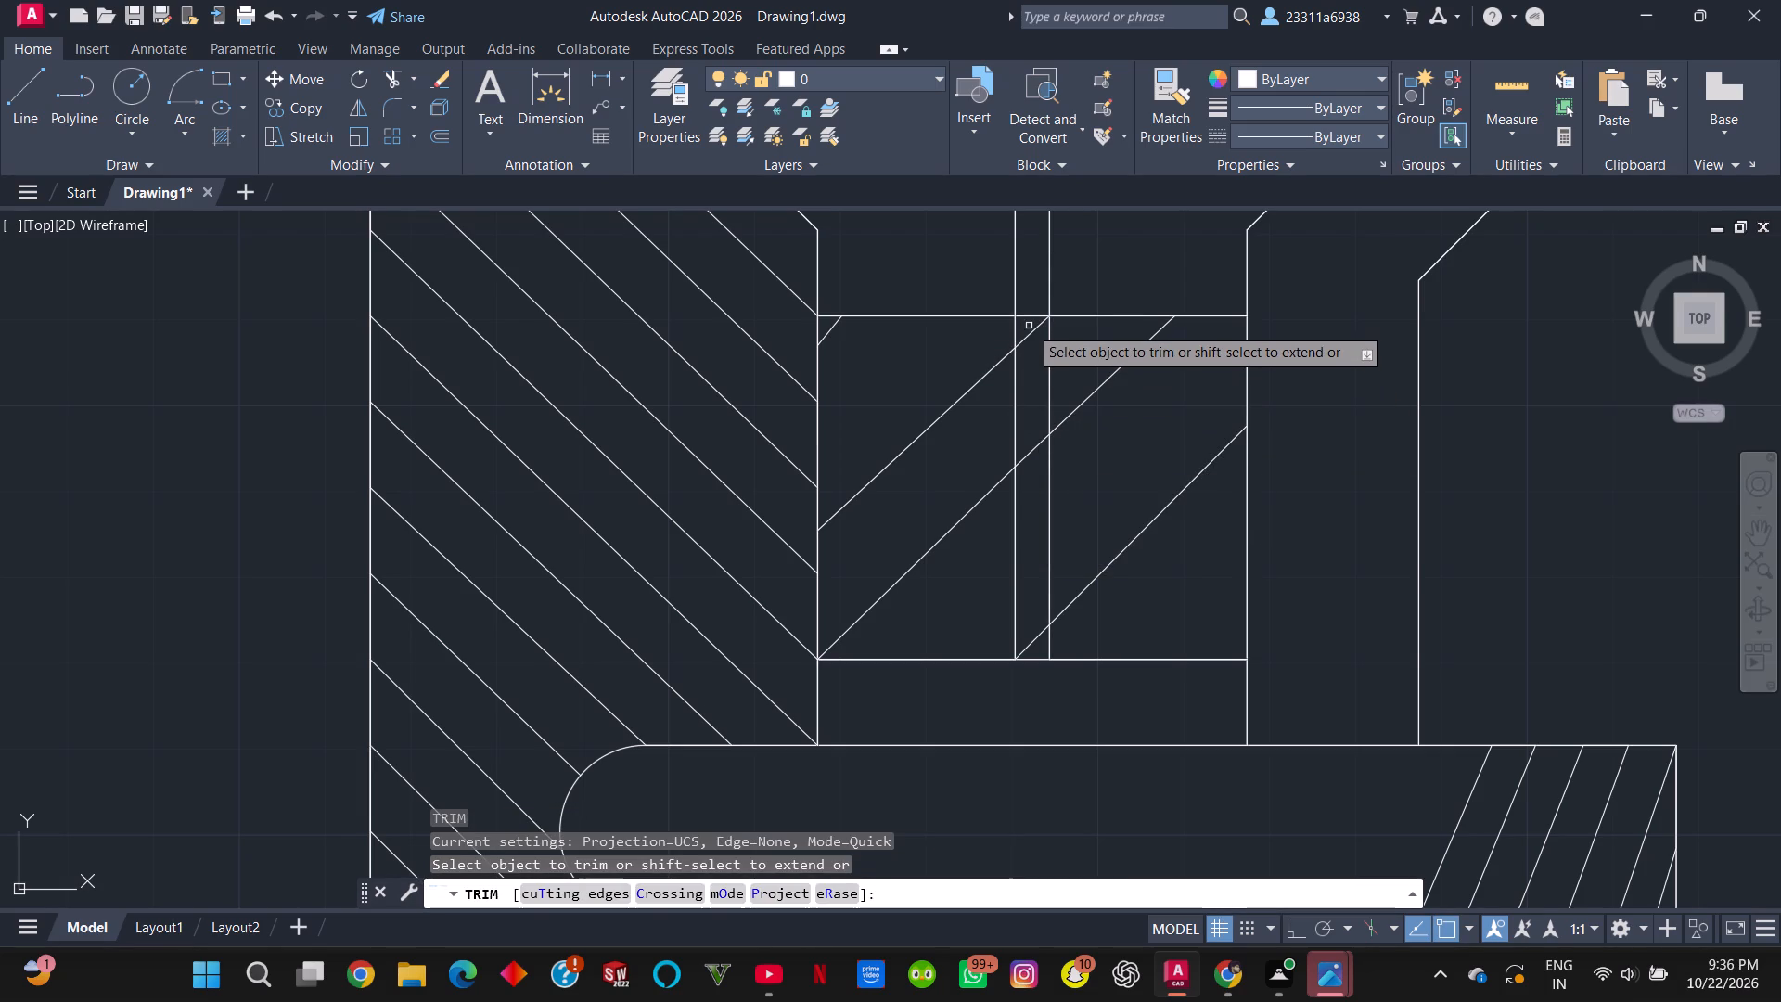
pyautogui.moveTo(1029, 326); pyautogui.dragTo(1037, 516)
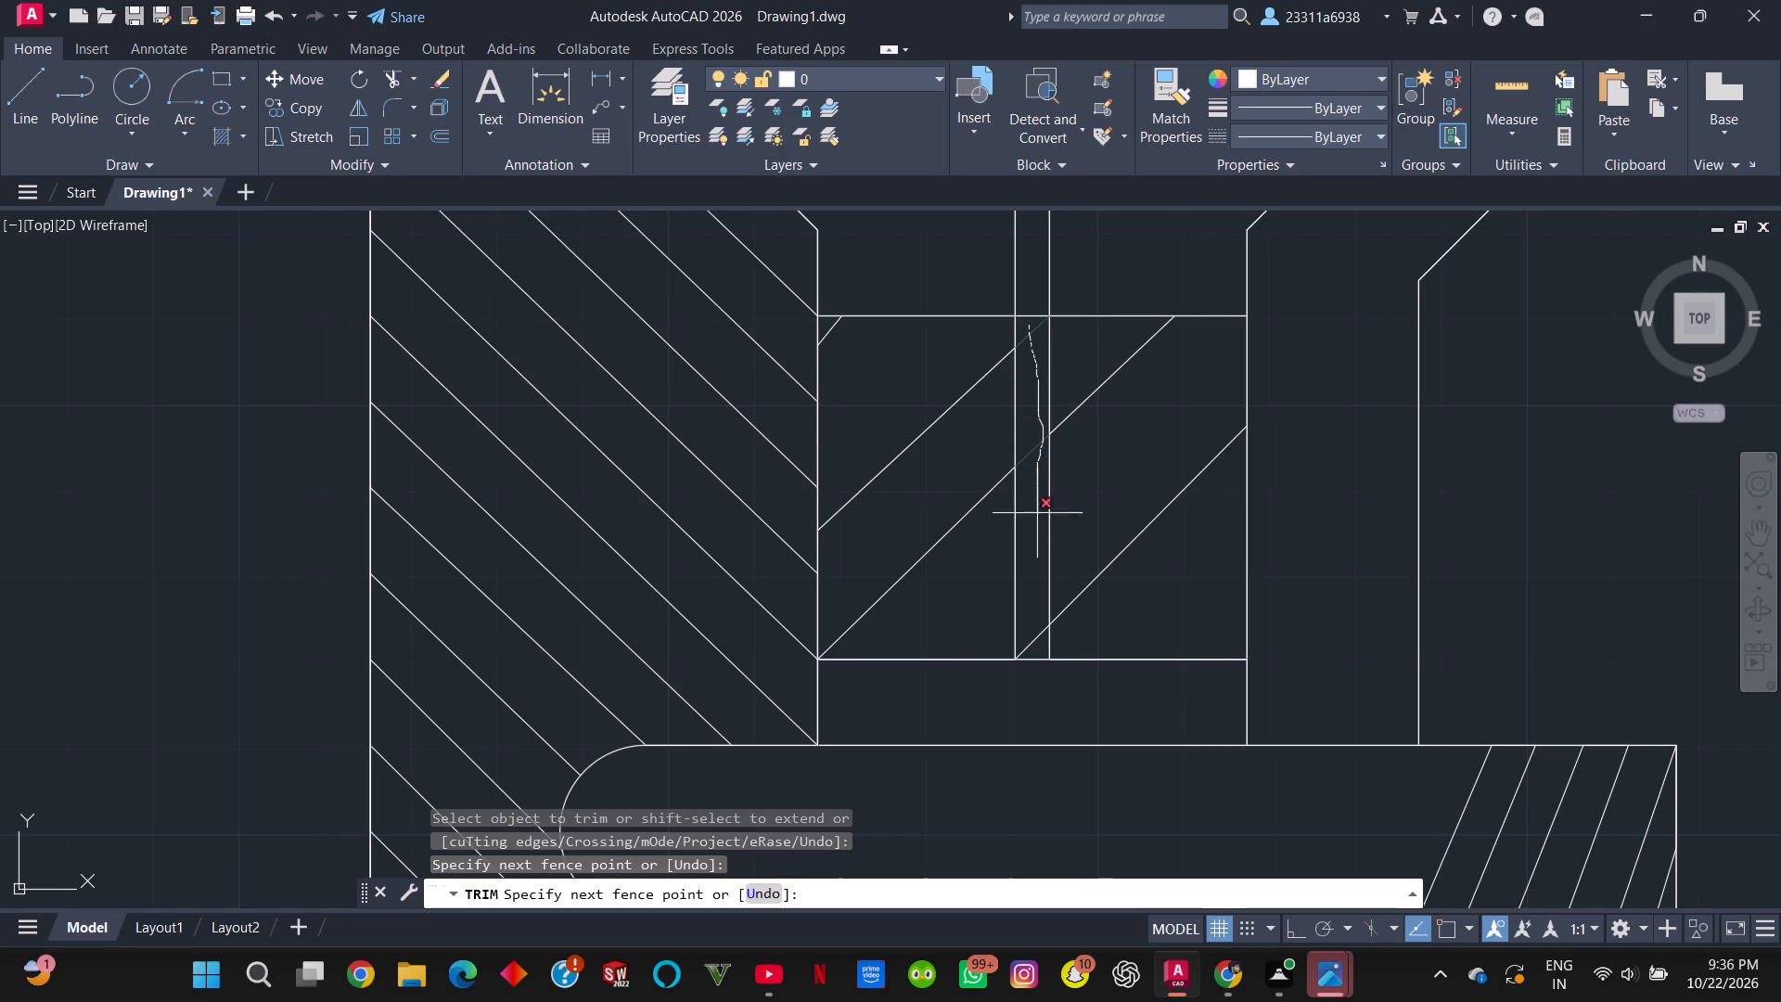
pyautogui.moveTo(1037, 516); pyautogui.dragTo(1037, 639)
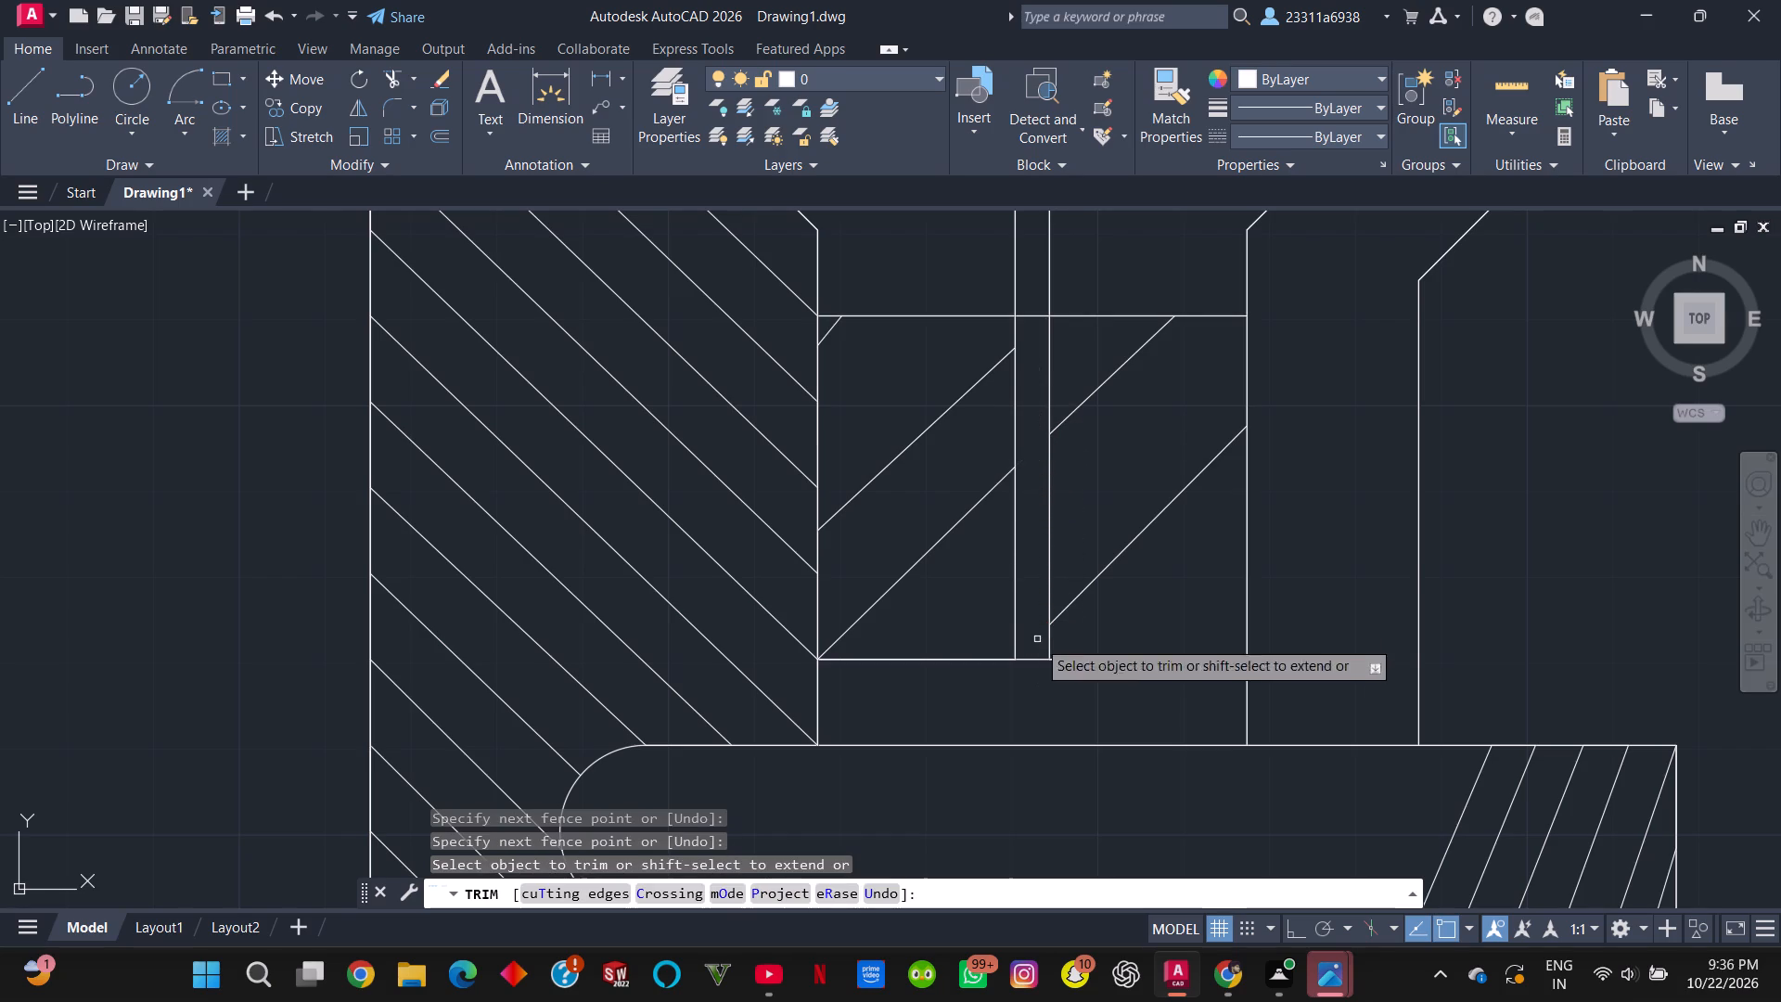
# Draw the crankshaft outline from the flywheel flange's outer left edge: 1.5 to the left, and downward by 4, 0.5 and 0.5.
pyautogui.scroll(2, 1018, 513)
pyautogui.scroll(-4, 1038, 480)
pyautogui.scroll(-1, 1039, 346)
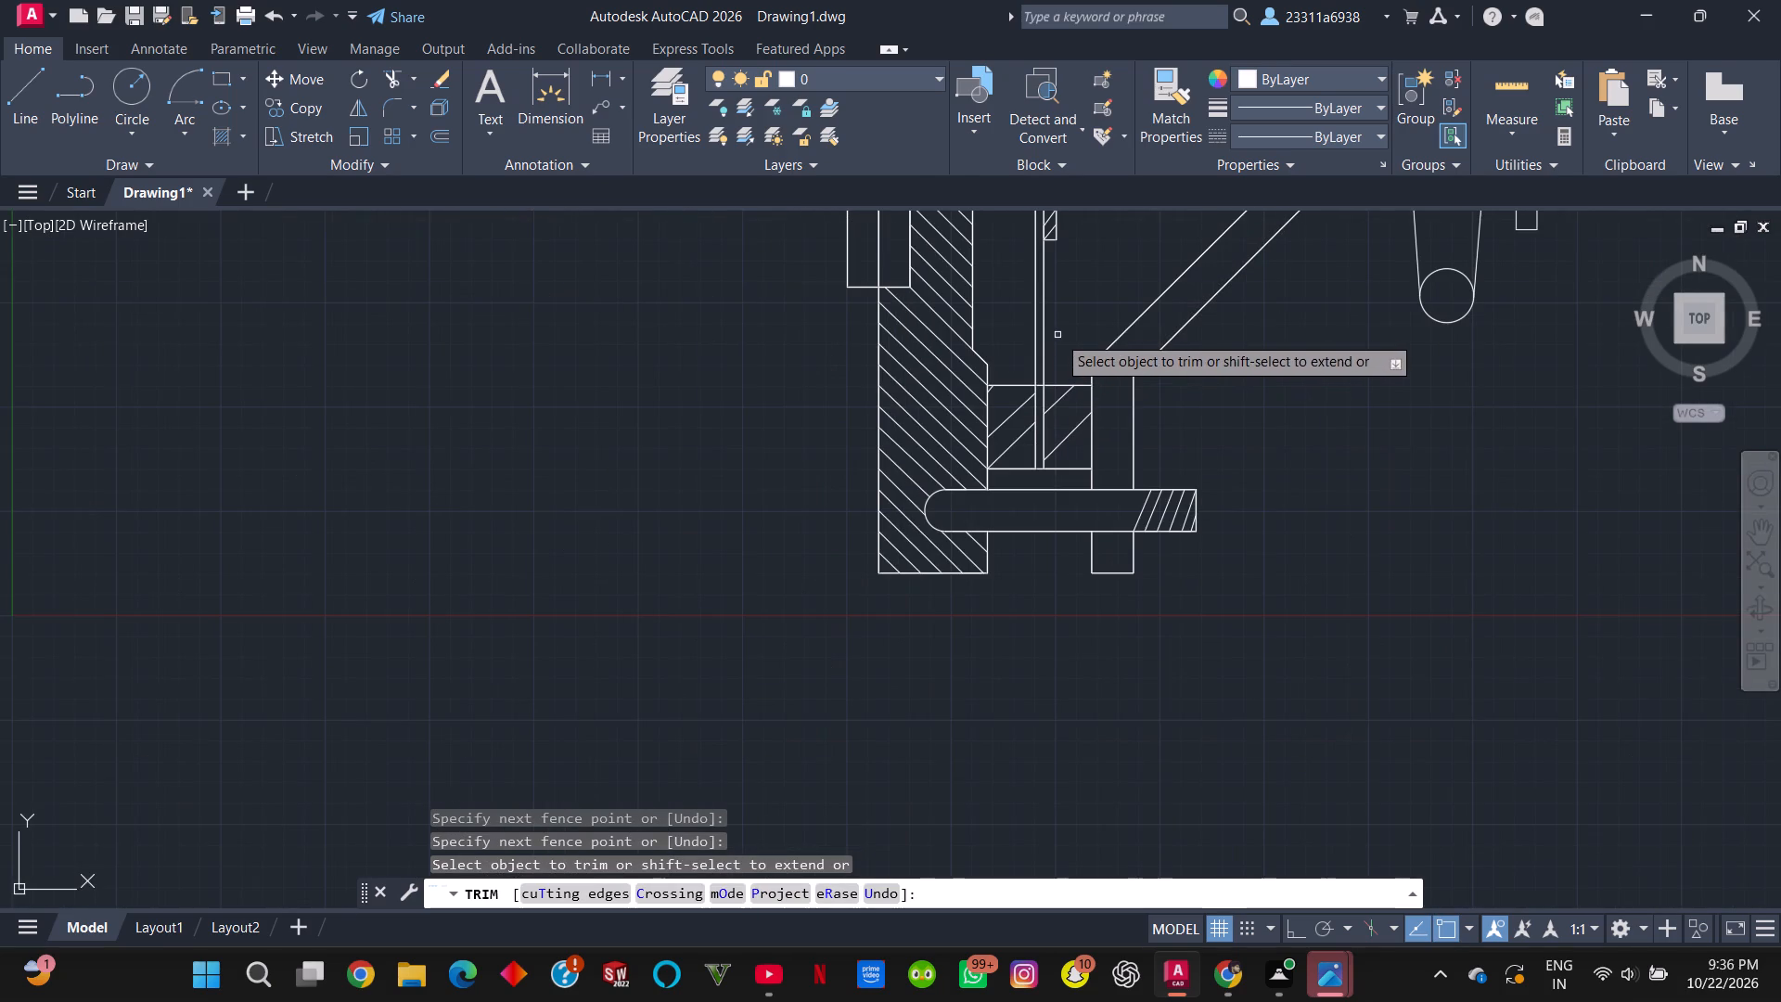
pyautogui.moveTo(1074, 307); pyautogui.dragTo(1077, 884, button='middle')
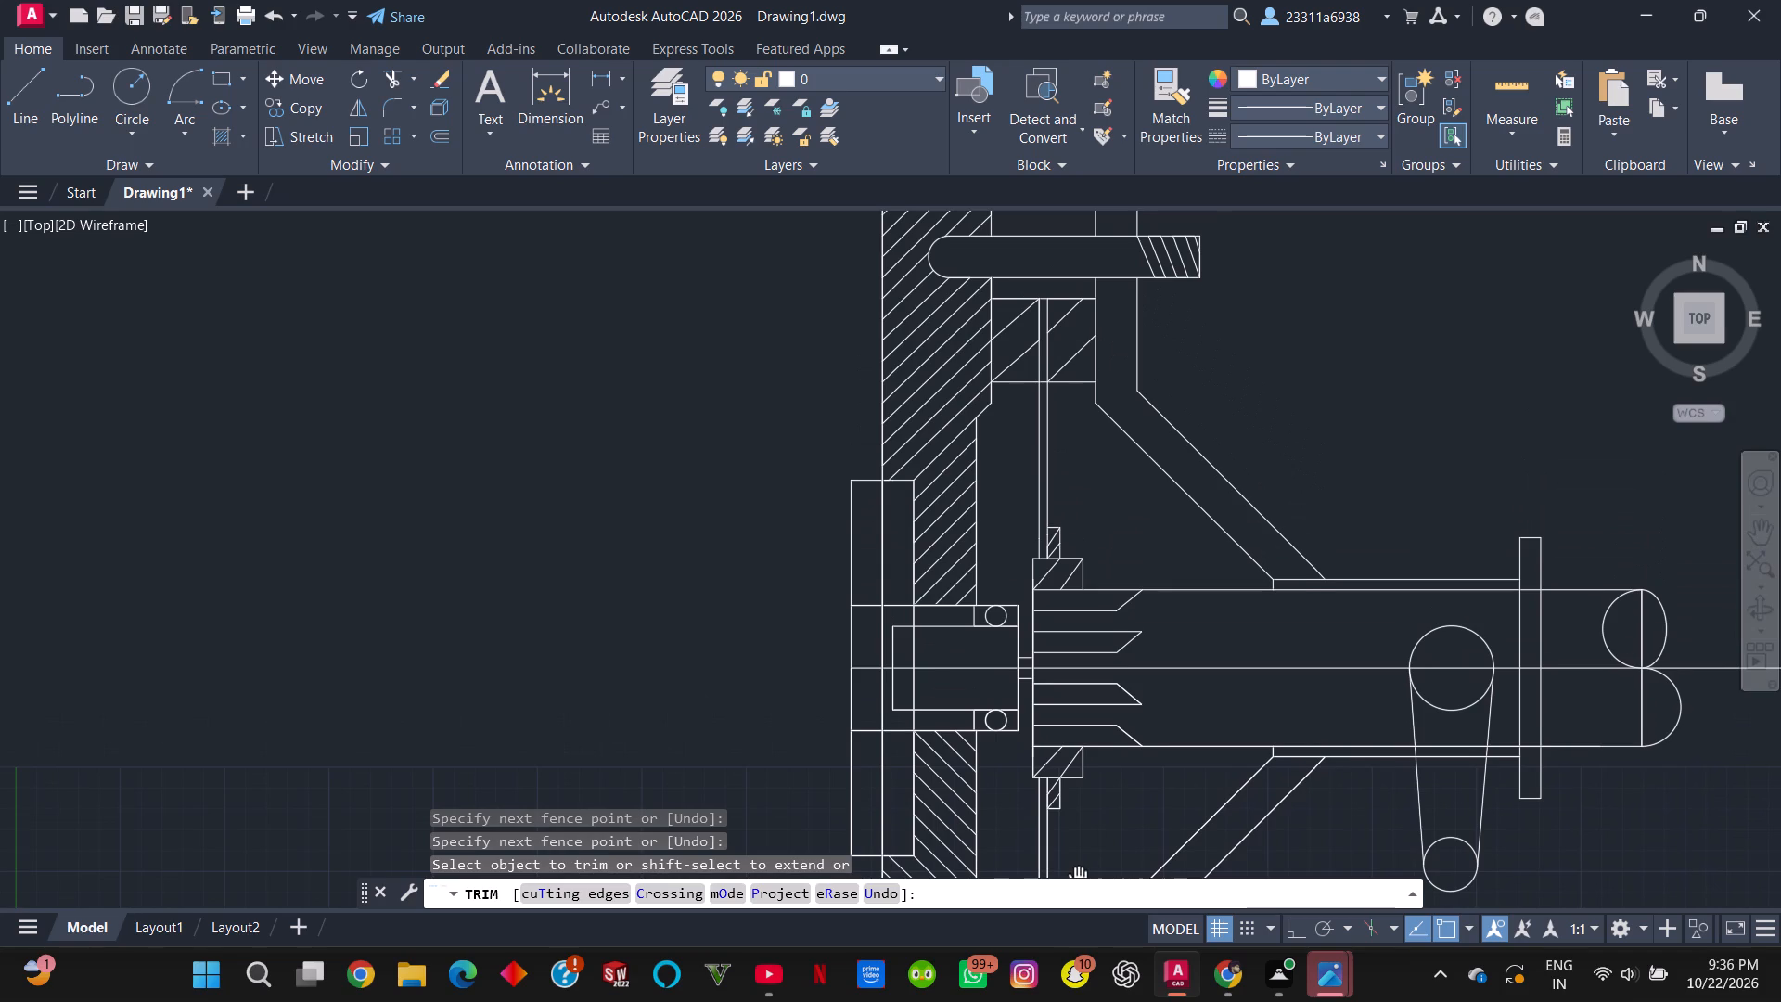
pyautogui.moveTo(1077, 884); pyautogui.dragTo(1113, 835, button='middle')
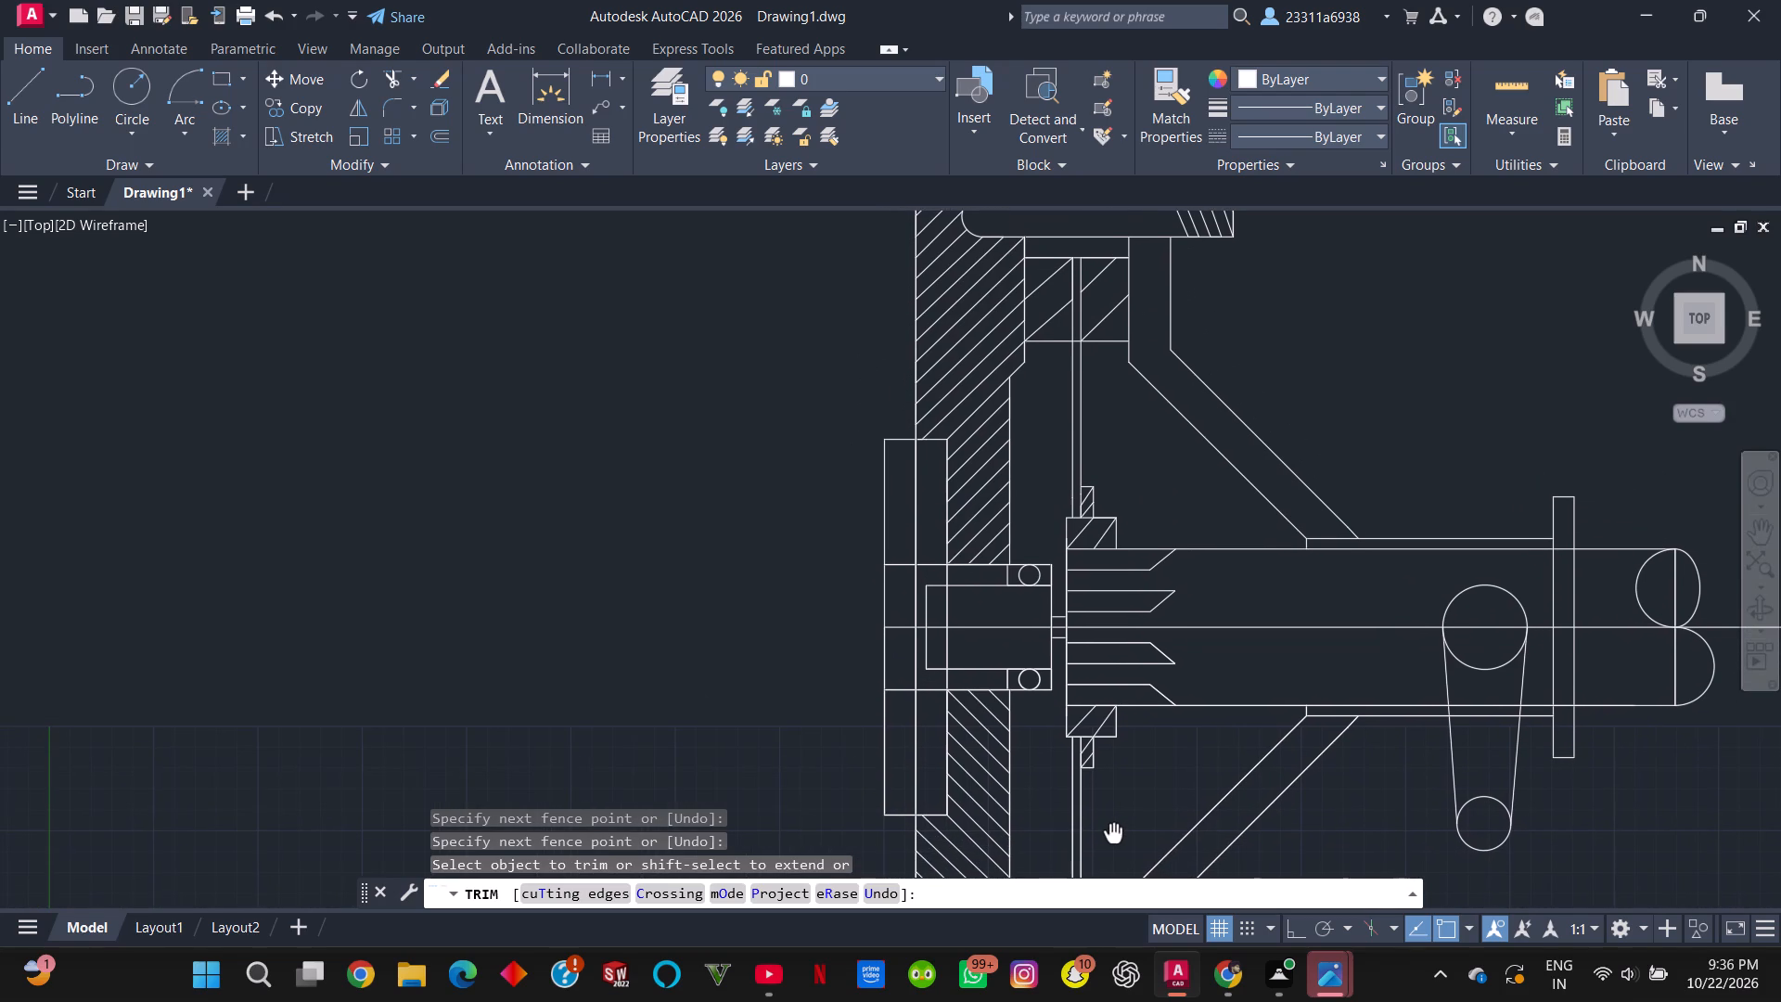
pyautogui.moveTo(1113, 835); pyautogui.dragTo(1123, 830, button='middle')
pyautogui.click(45, 90)
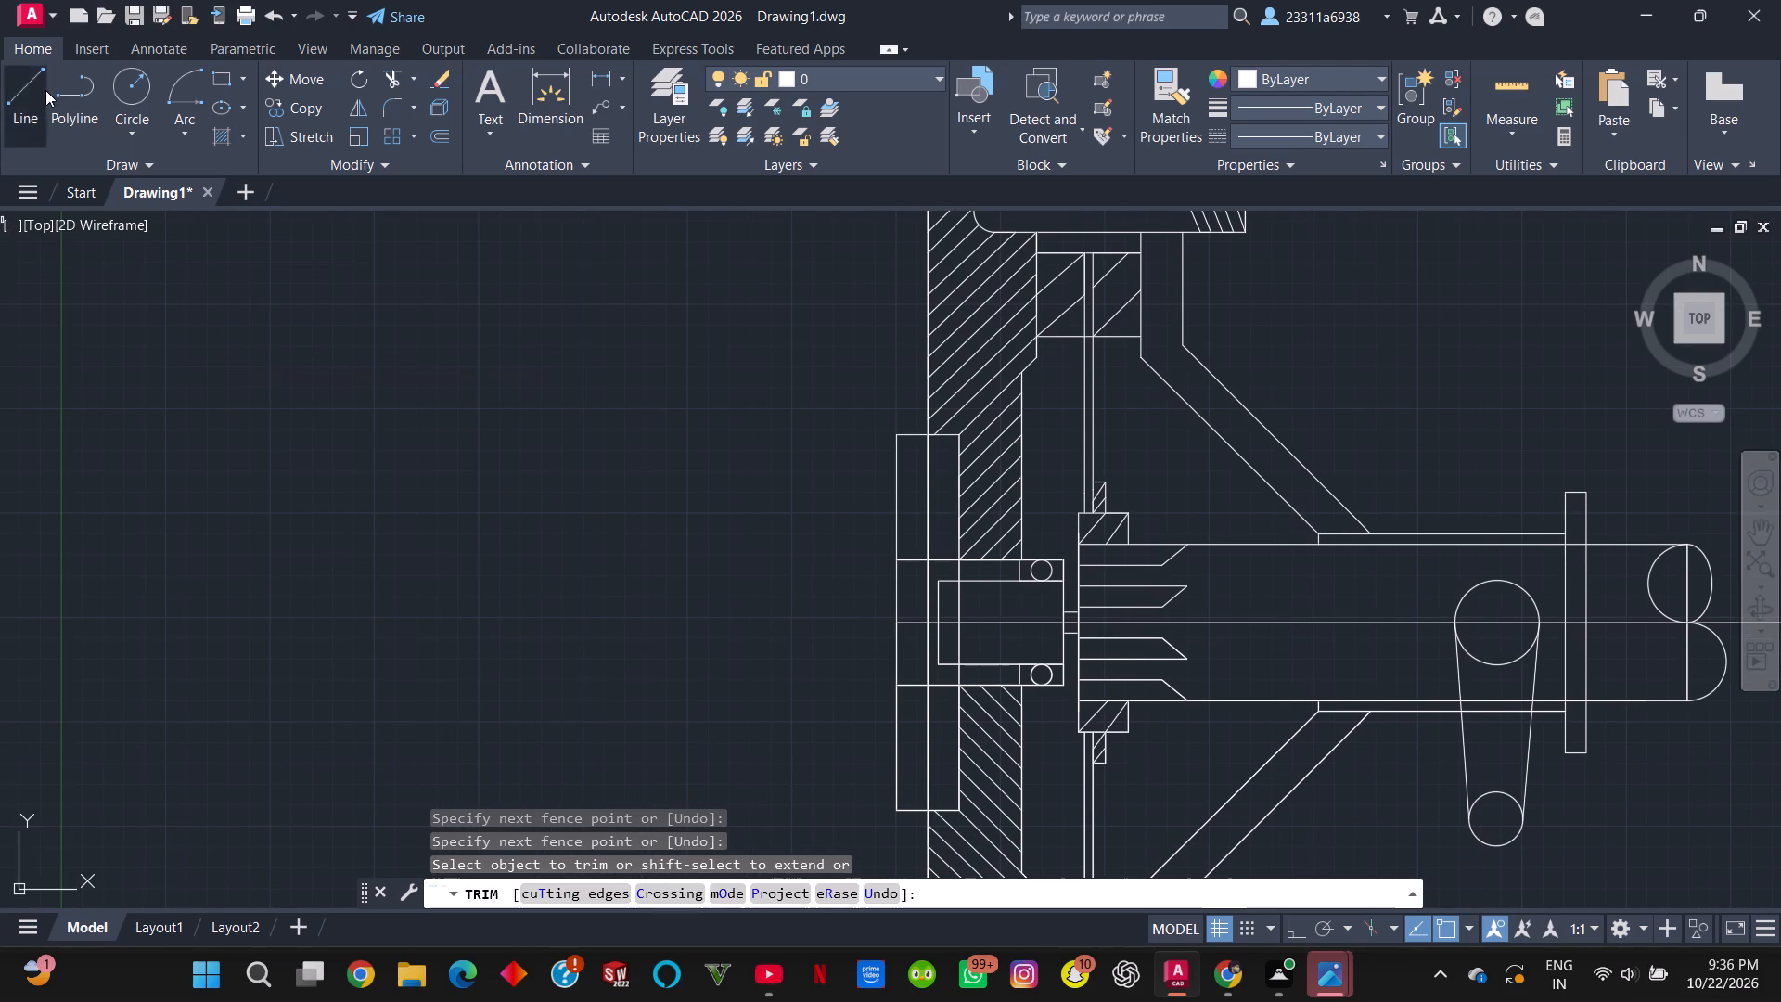
pyautogui.click(890, 500)
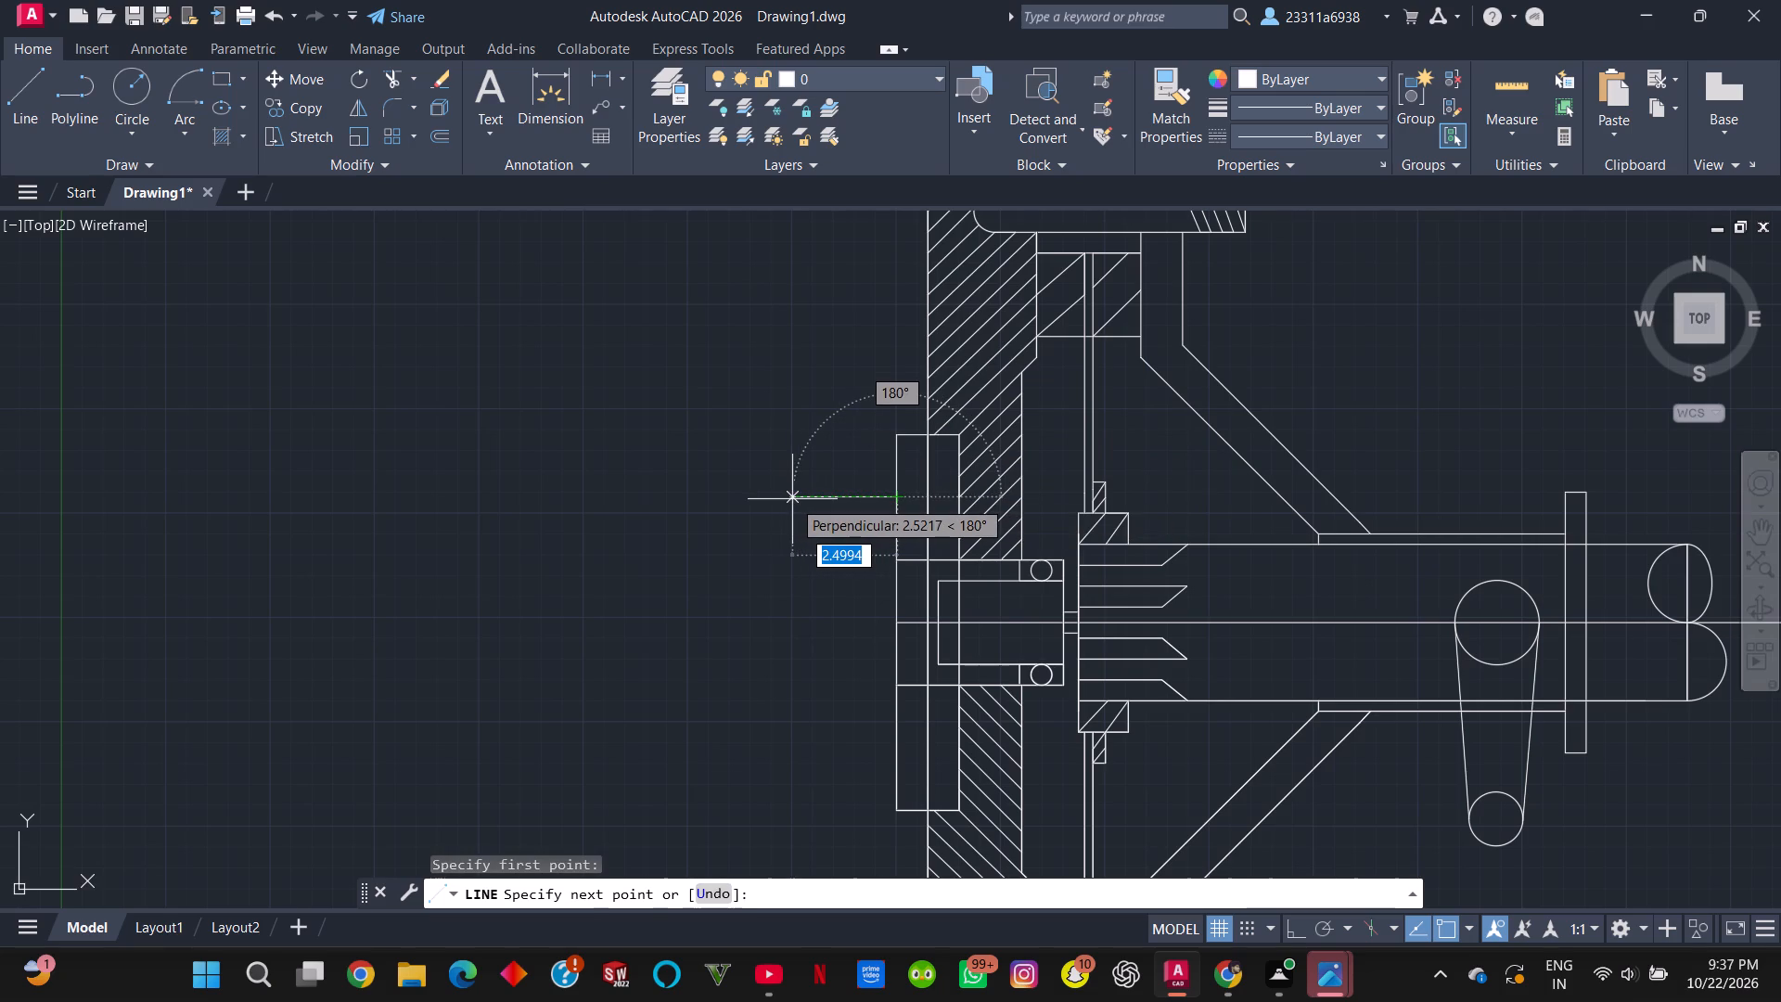
pyautogui.write('1.5')
pyautogui.press('Return')
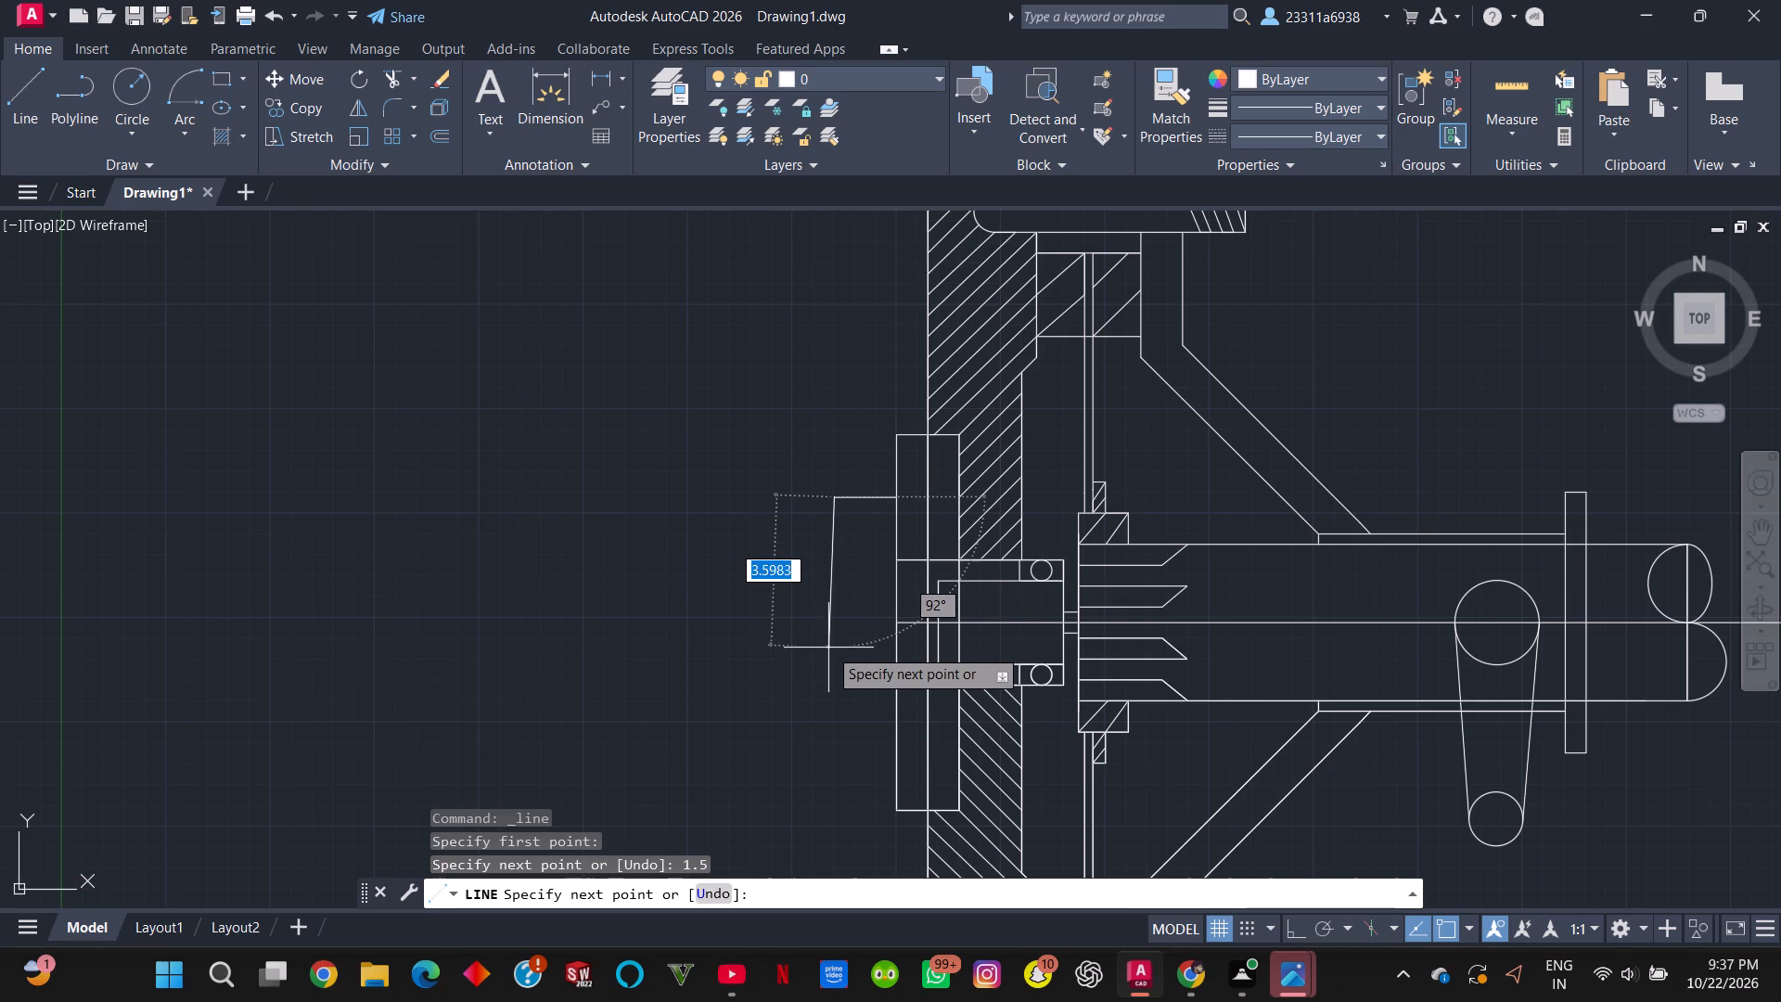
pyautogui.press('4')
pyautogui.press('Return')
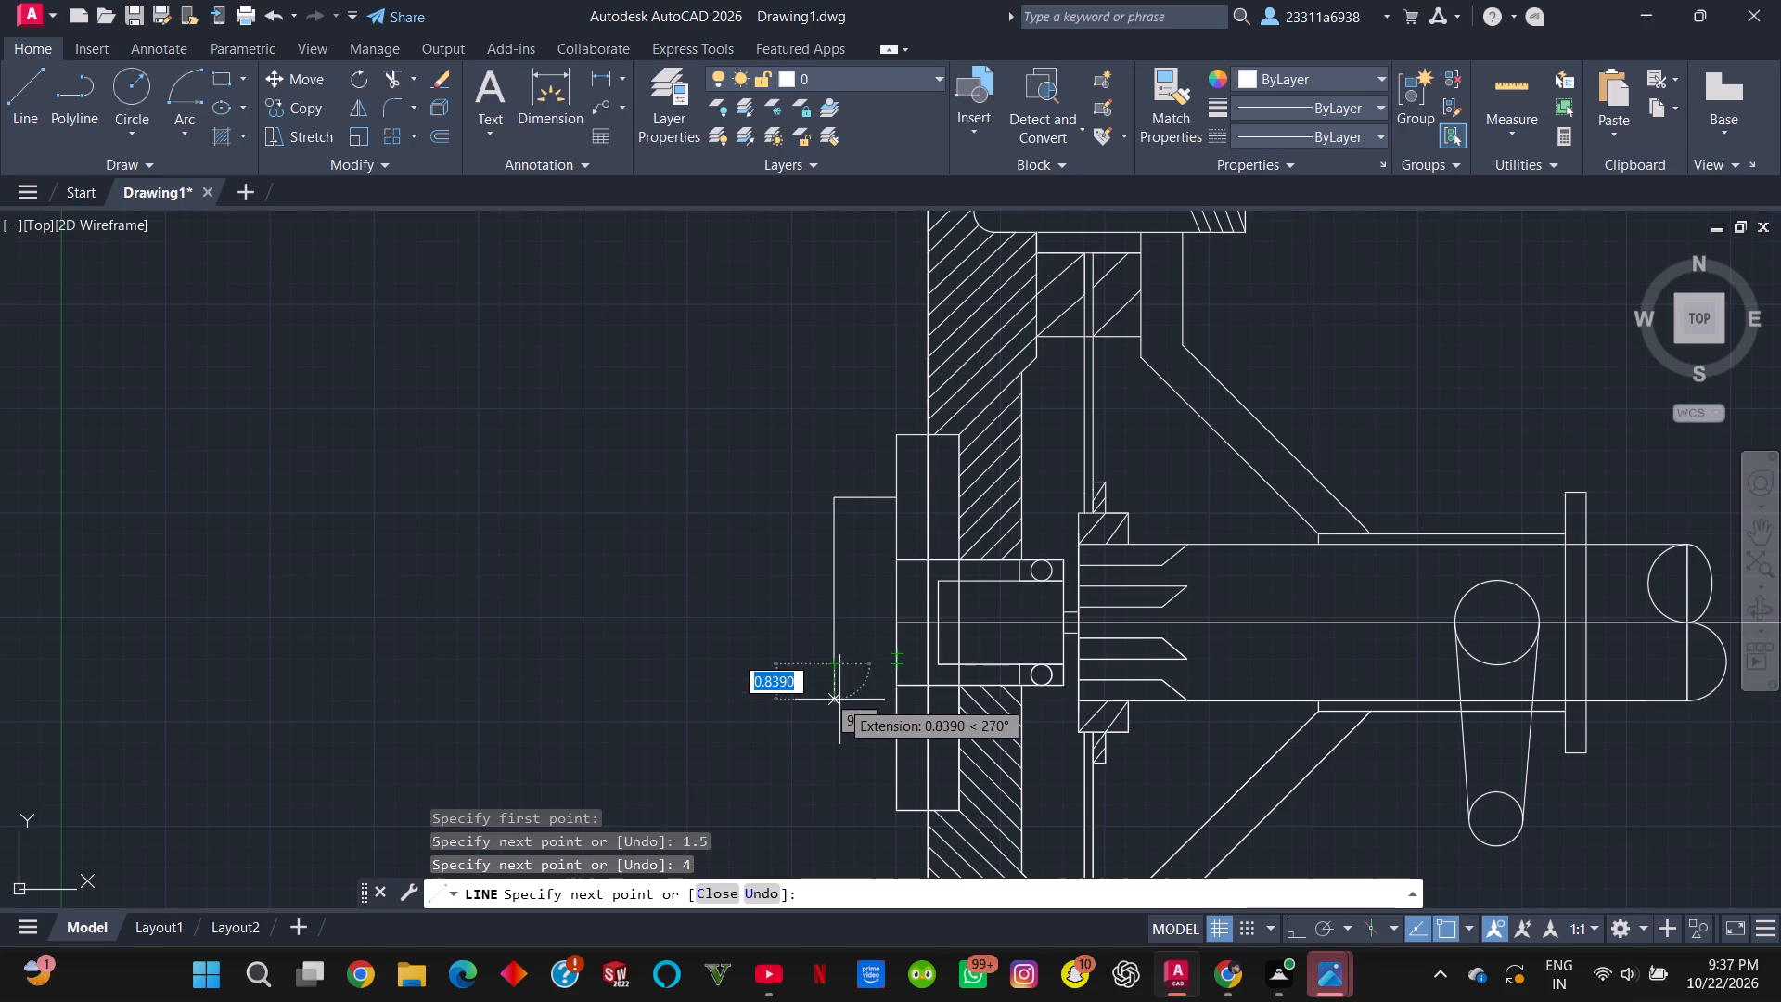
pyautogui.write('0.5')
pyautogui.press('Return')
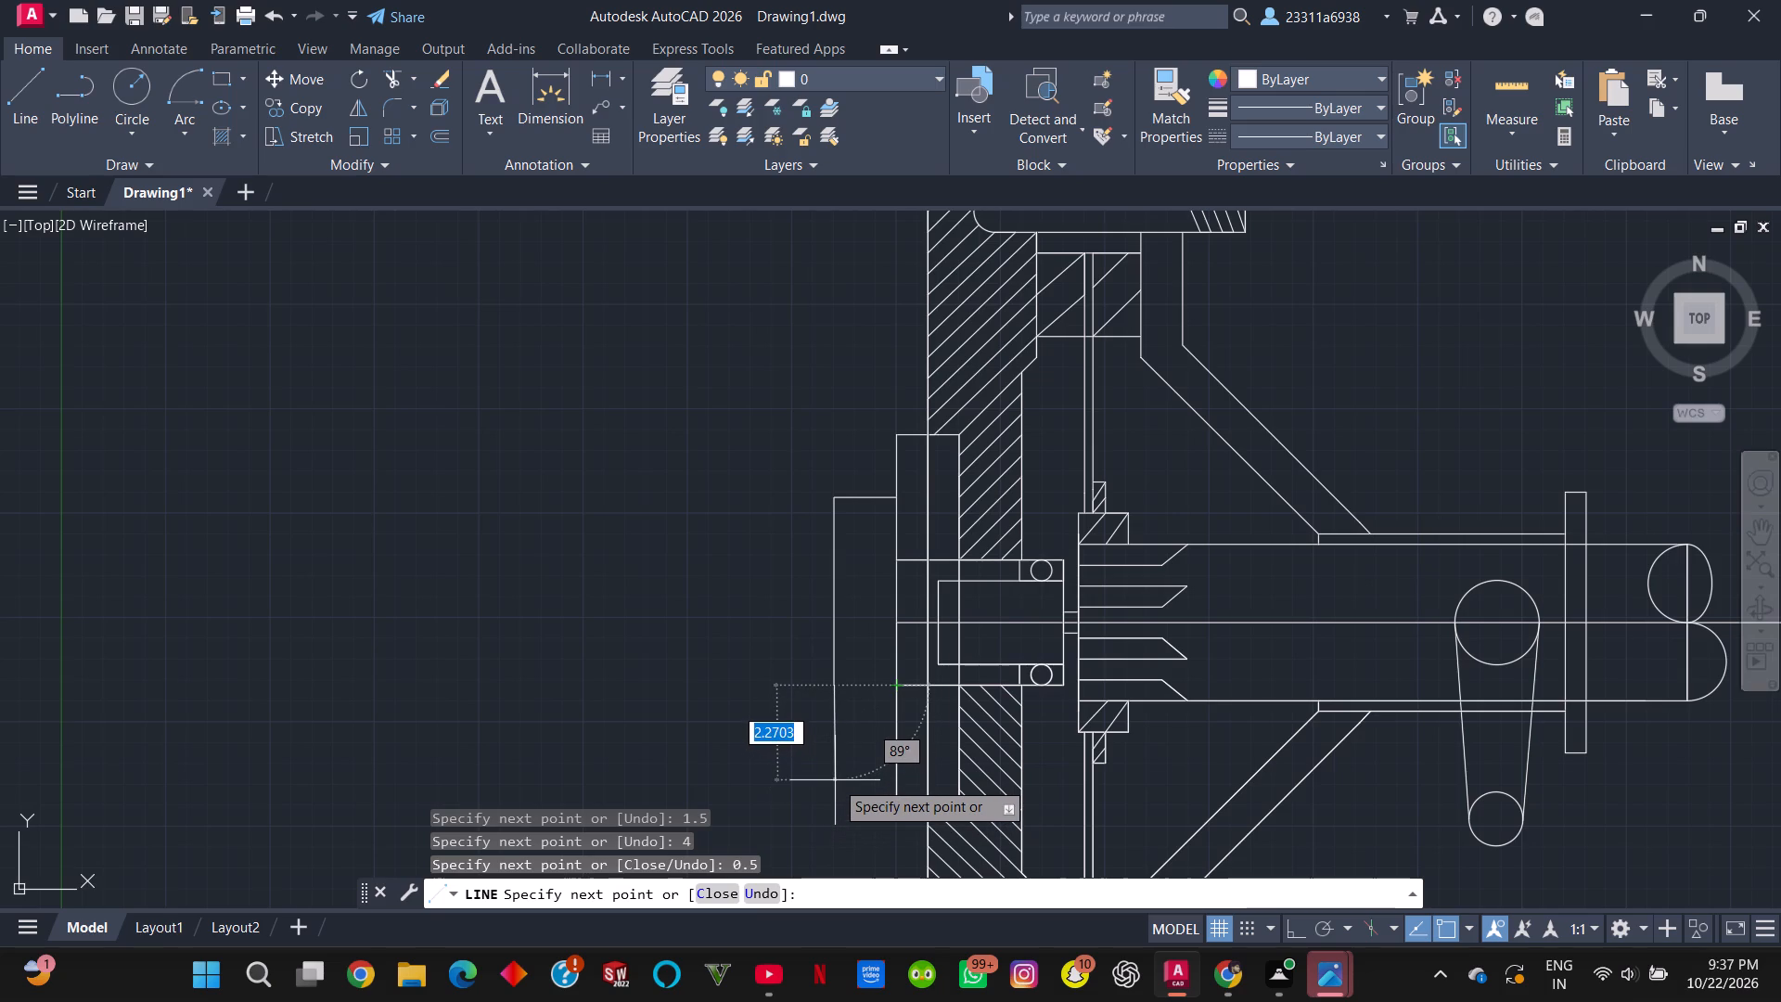
pyautogui.write('0.5')
pyautogui.press('Return')
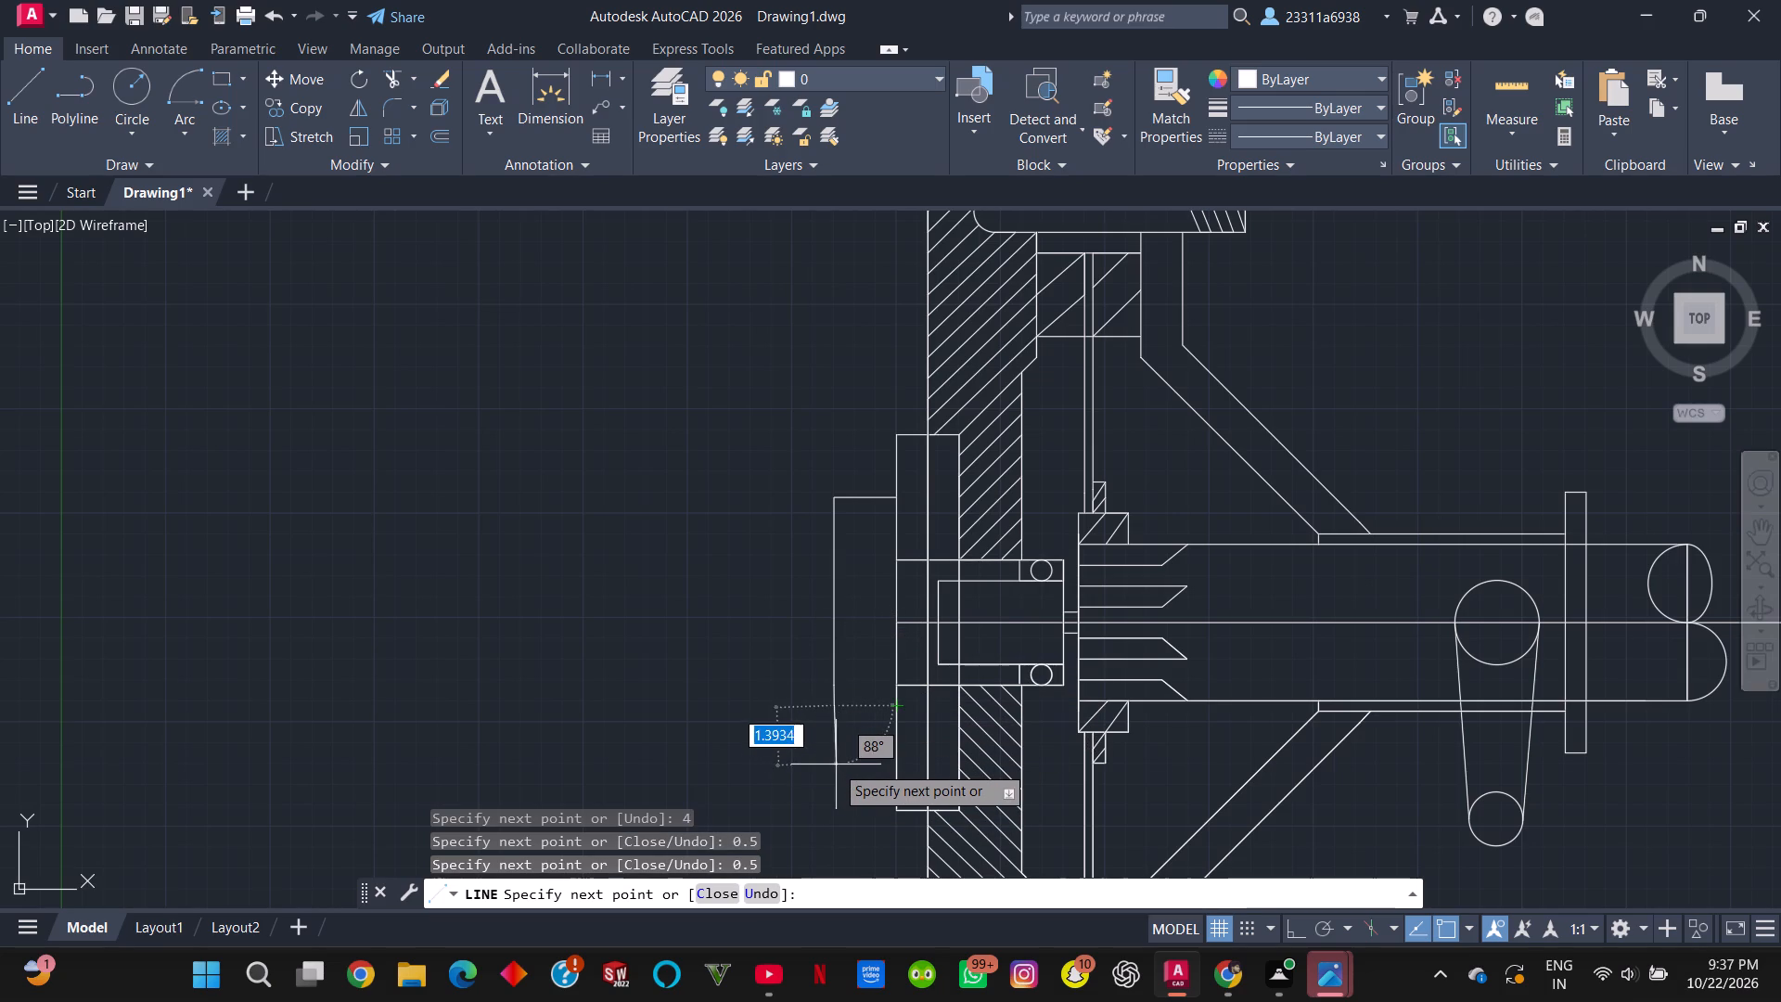
pyautogui.press('1')
pyautogui.press('Return')
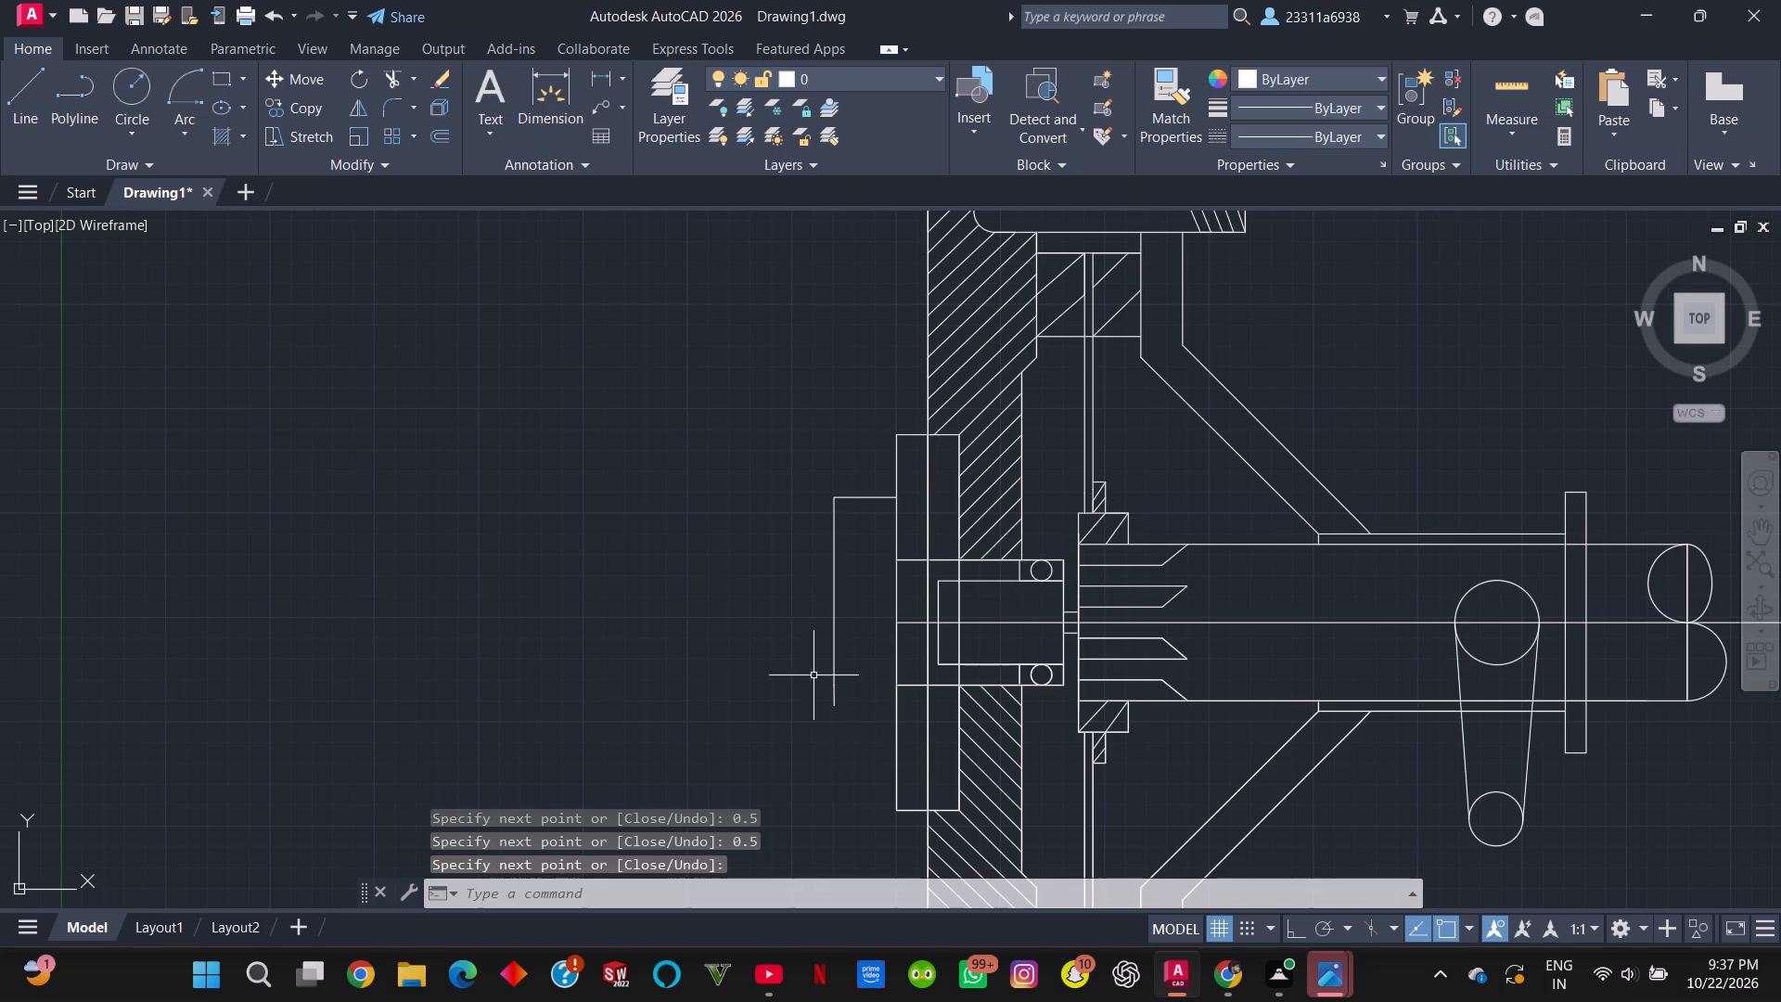
# Extend the crankshaft's left edge 1 further down and close the outline with a horizontal line to the flange's left edge.
pyautogui.click(45, 109)
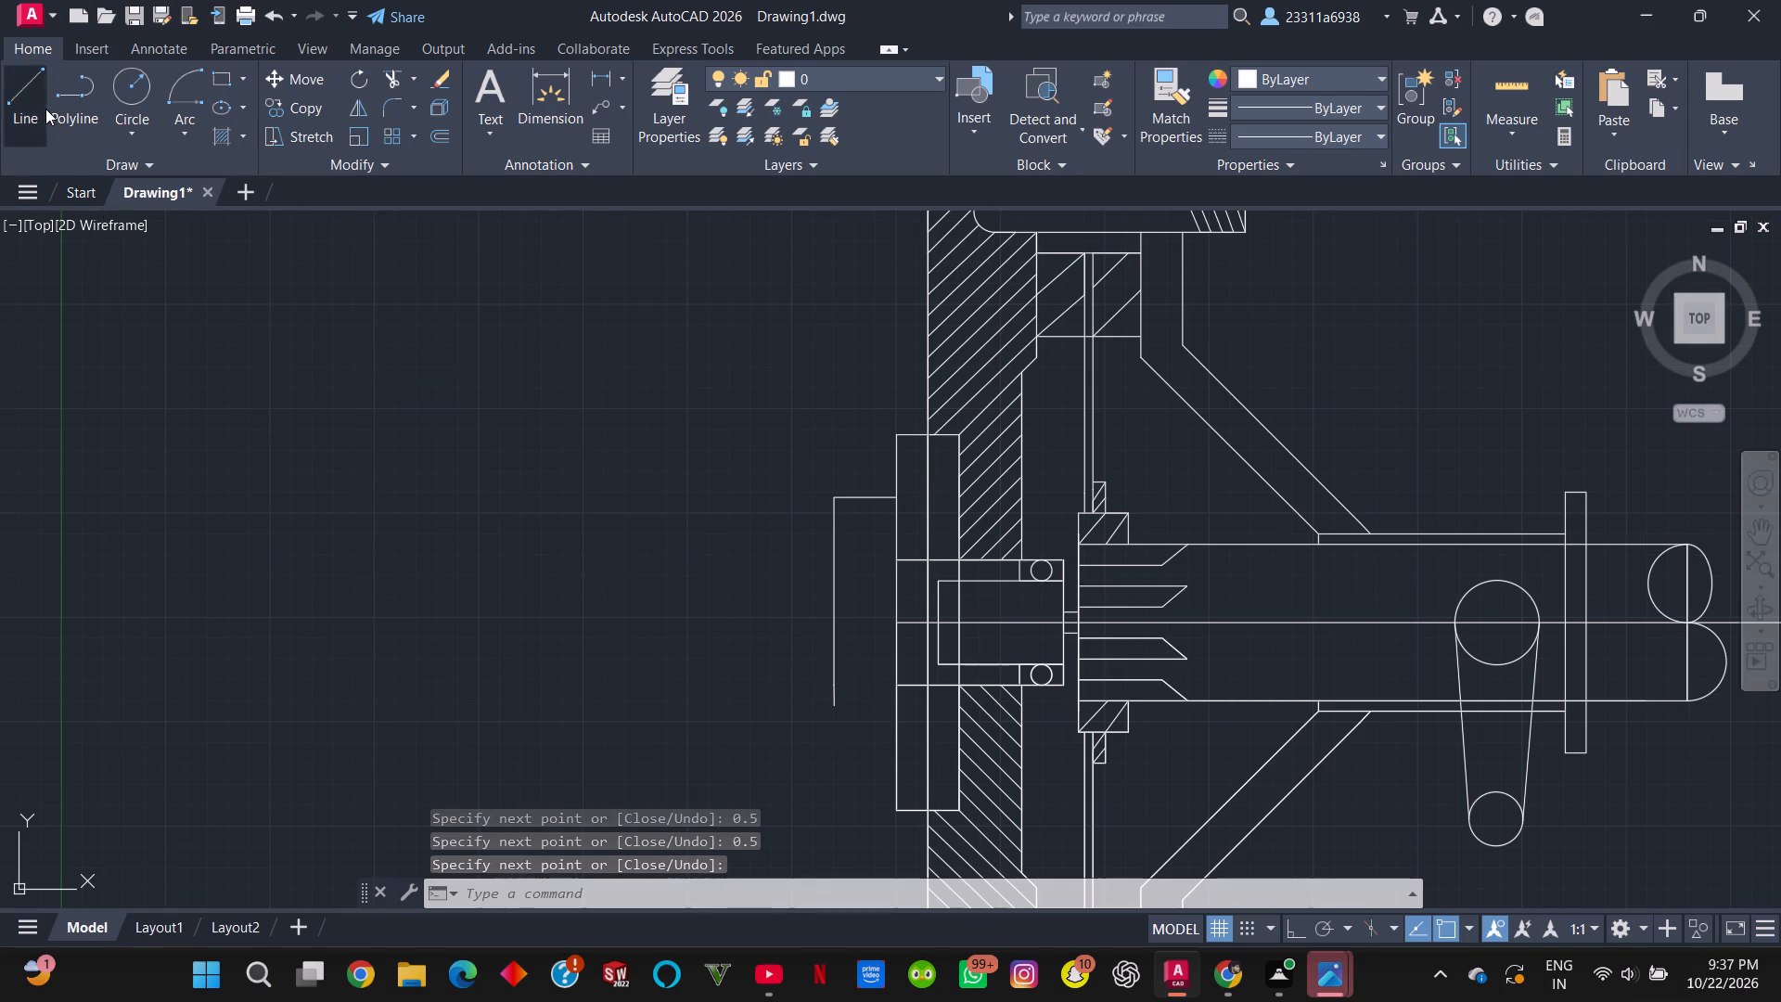
pyautogui.click(833, 706)
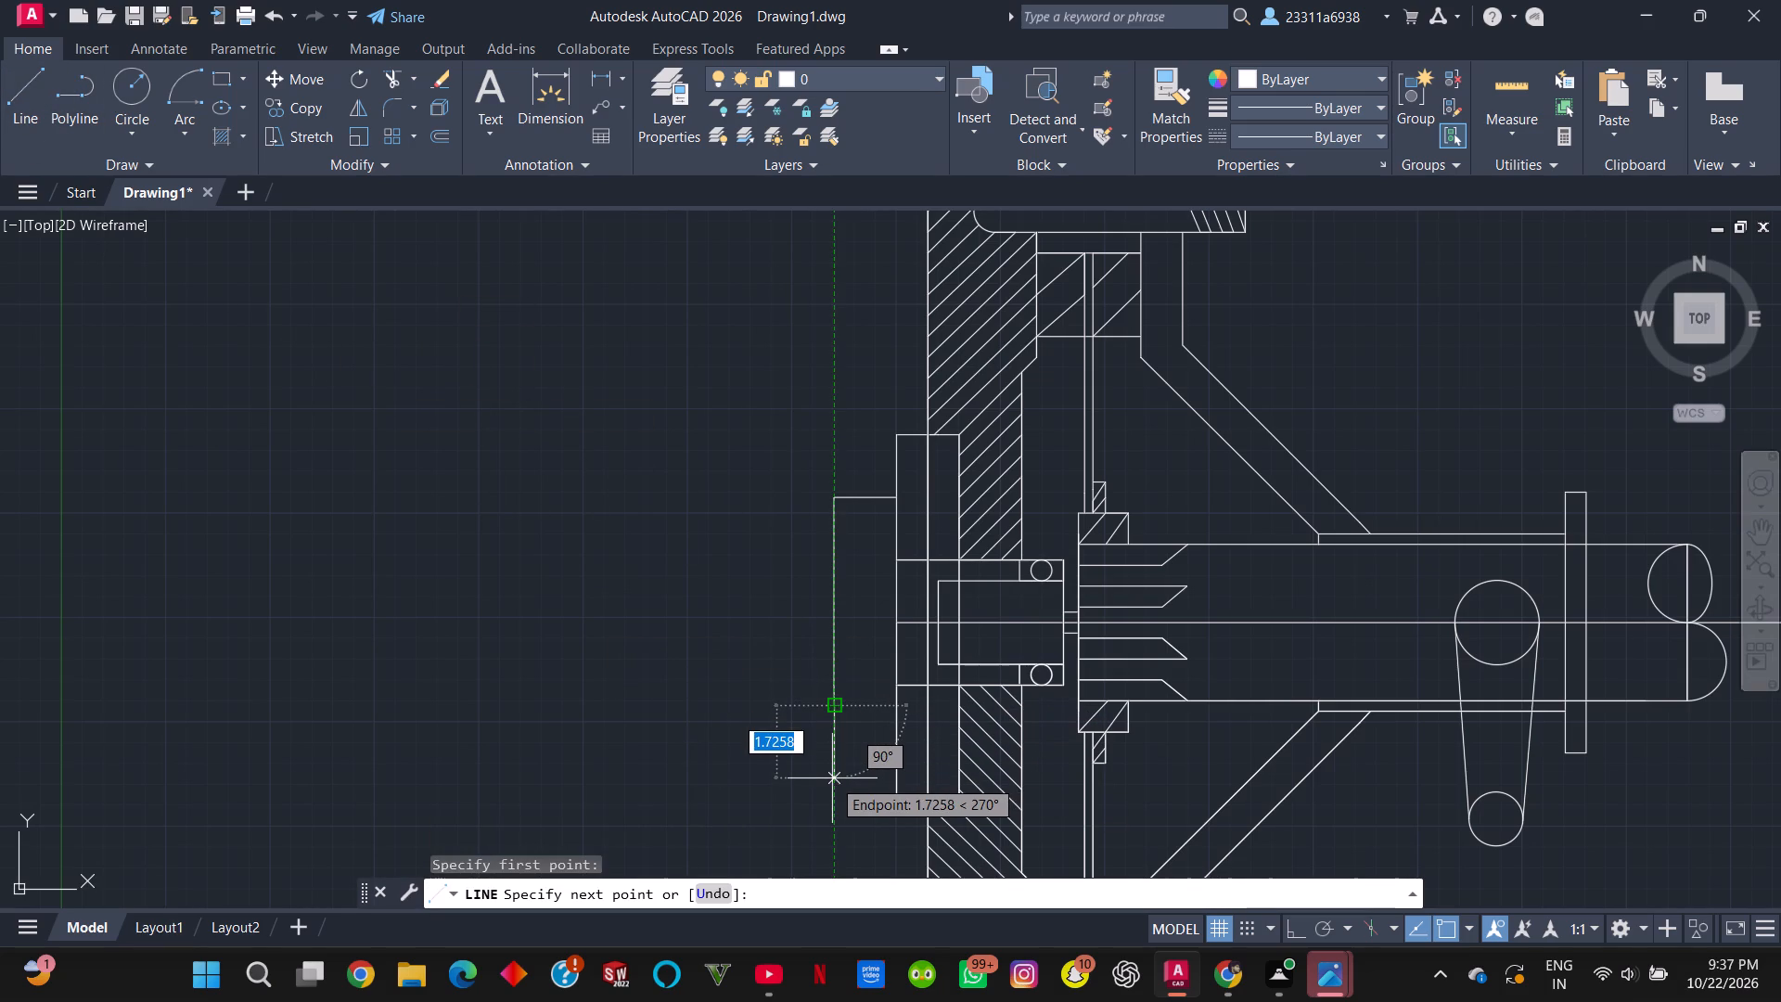
pyautogui.press('1')
pyautogui.press('Return')
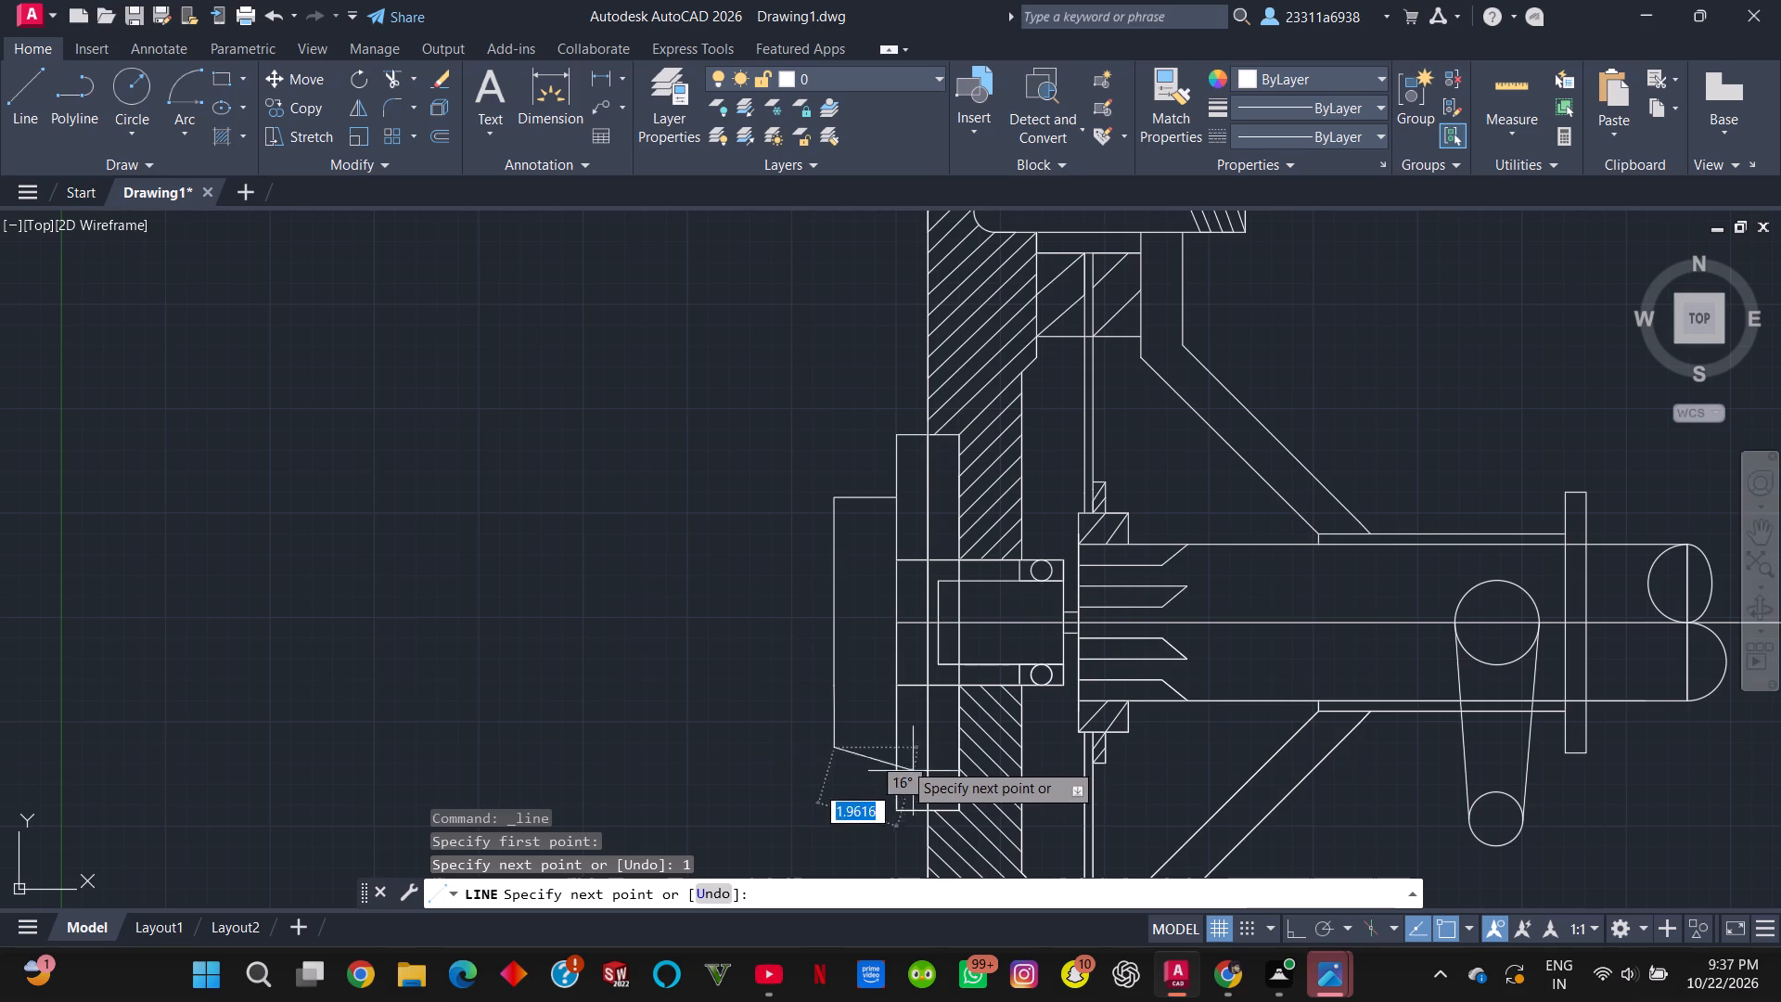
pyautogui.click(903, 742)
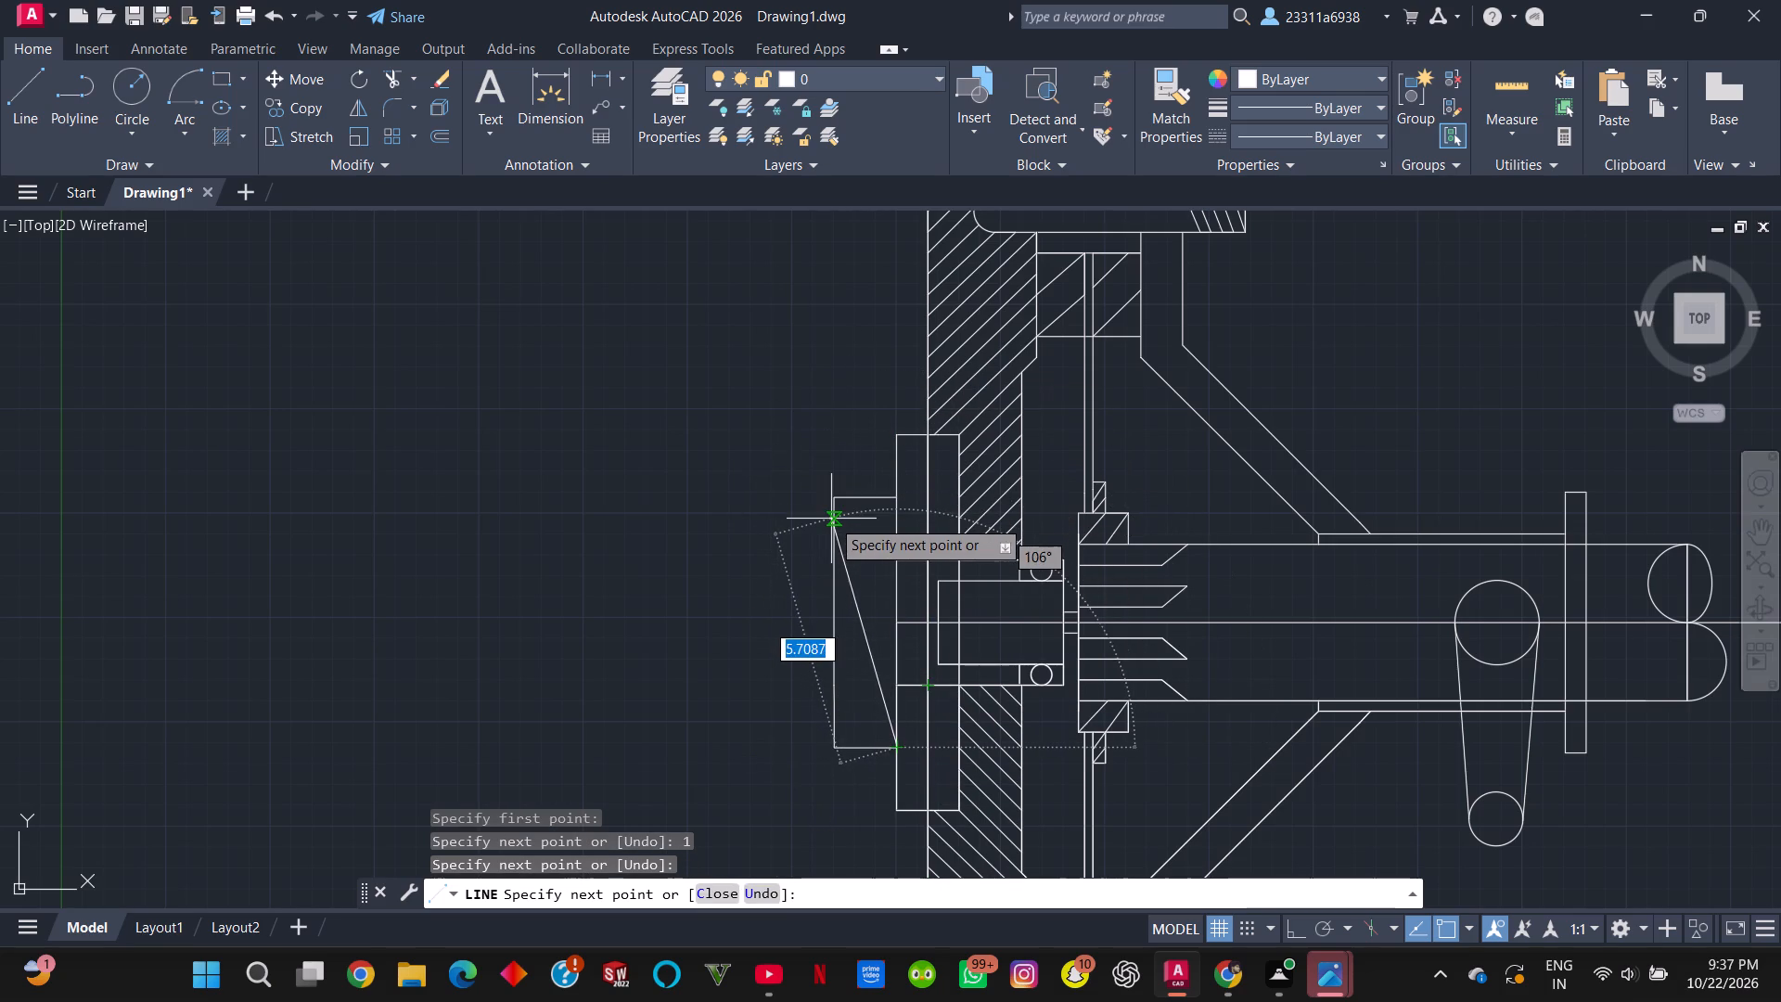
pyautogui.press('Escape')
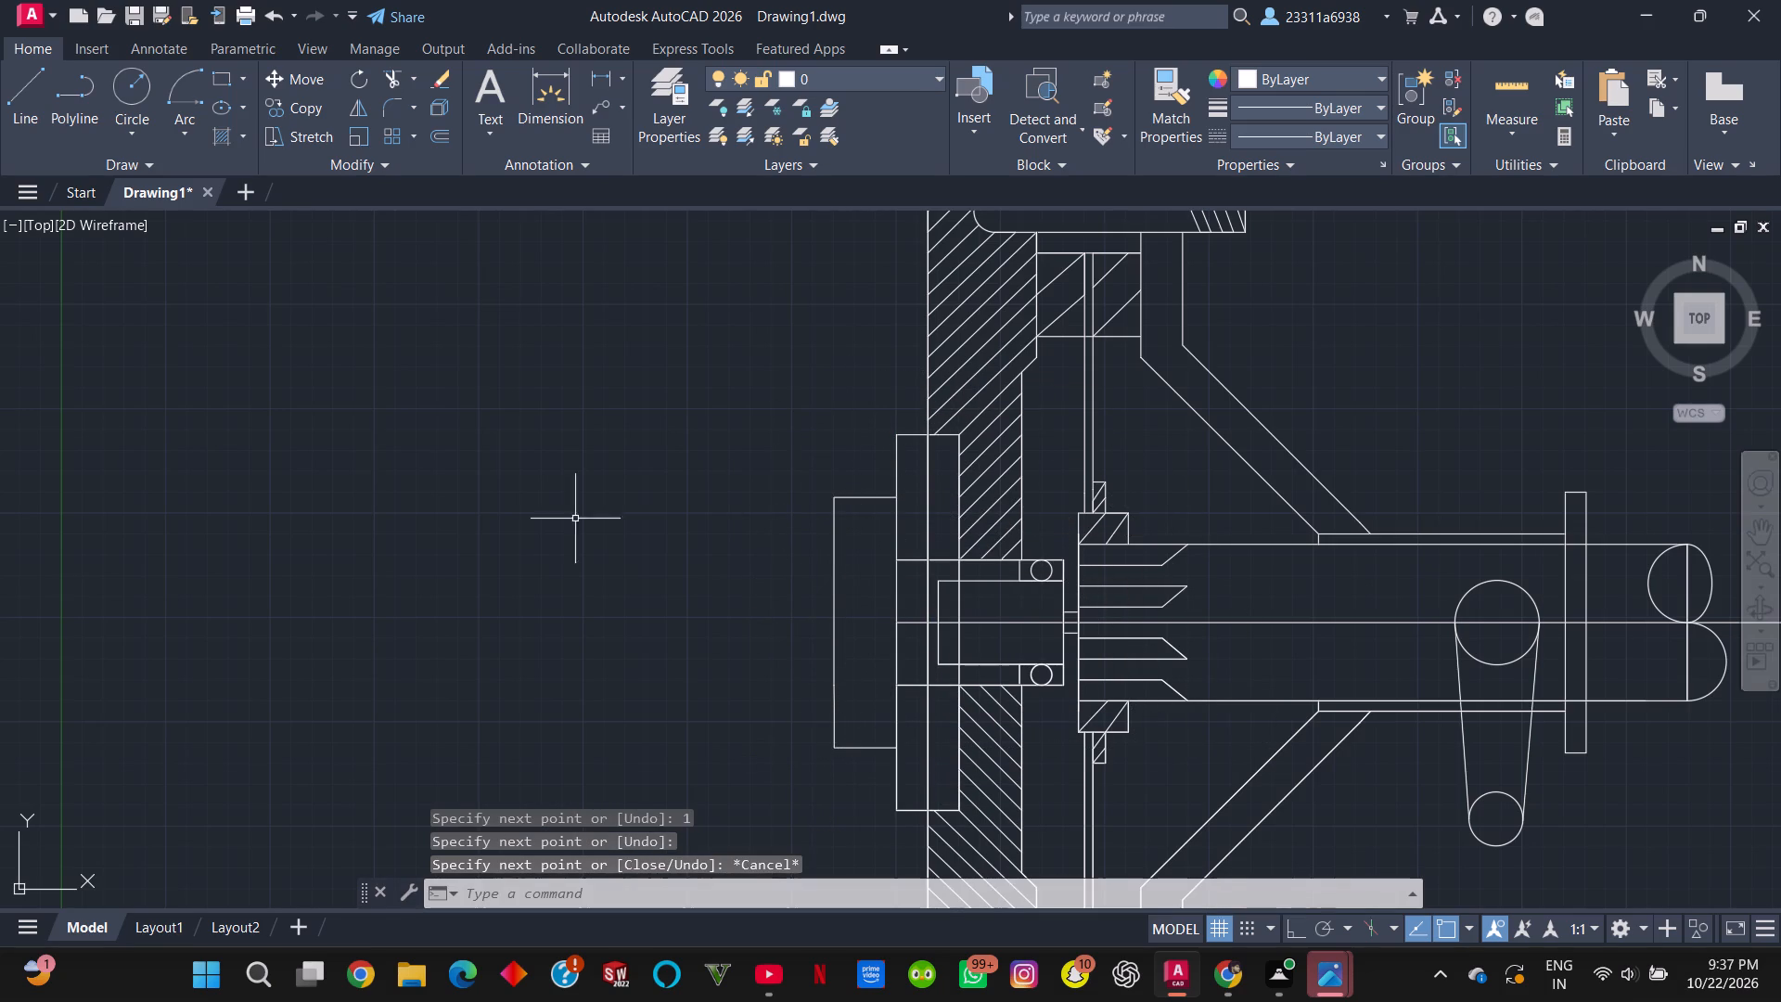
# Extend the centreline about 1.5 from the flange's left edge to the crankshaft's left edge.
pyautogui.click(30, 122)
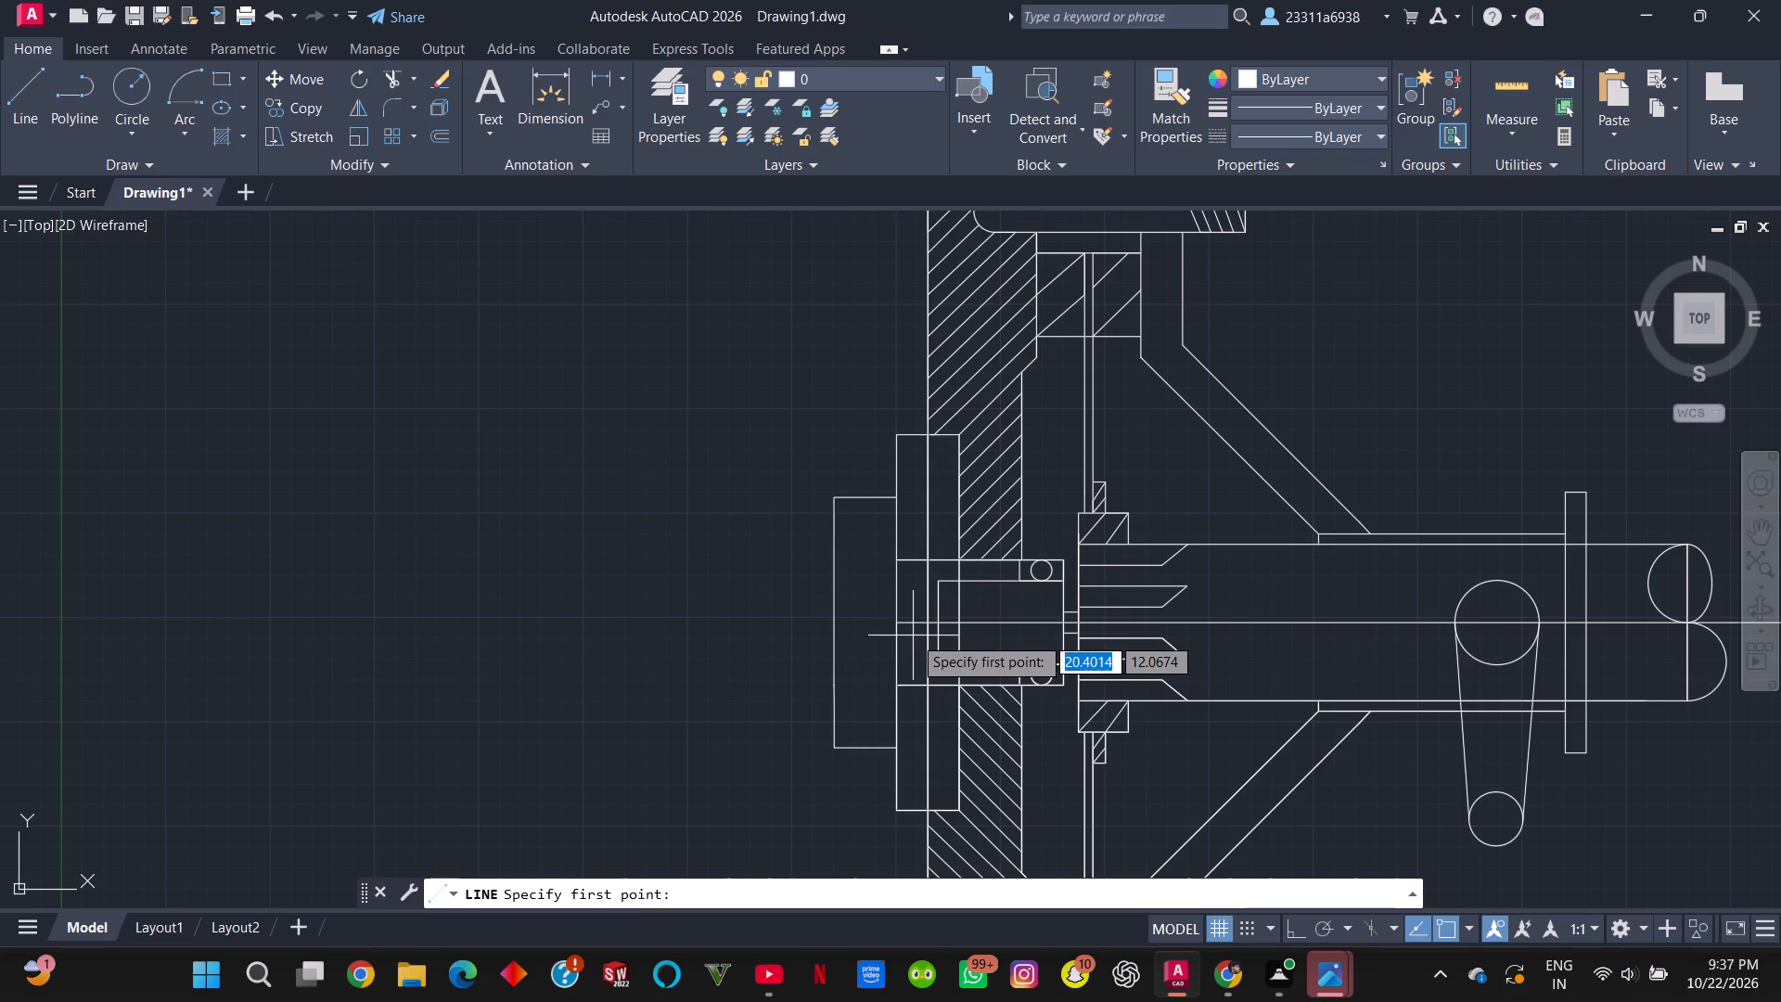
pyautogui.click(899, 625)
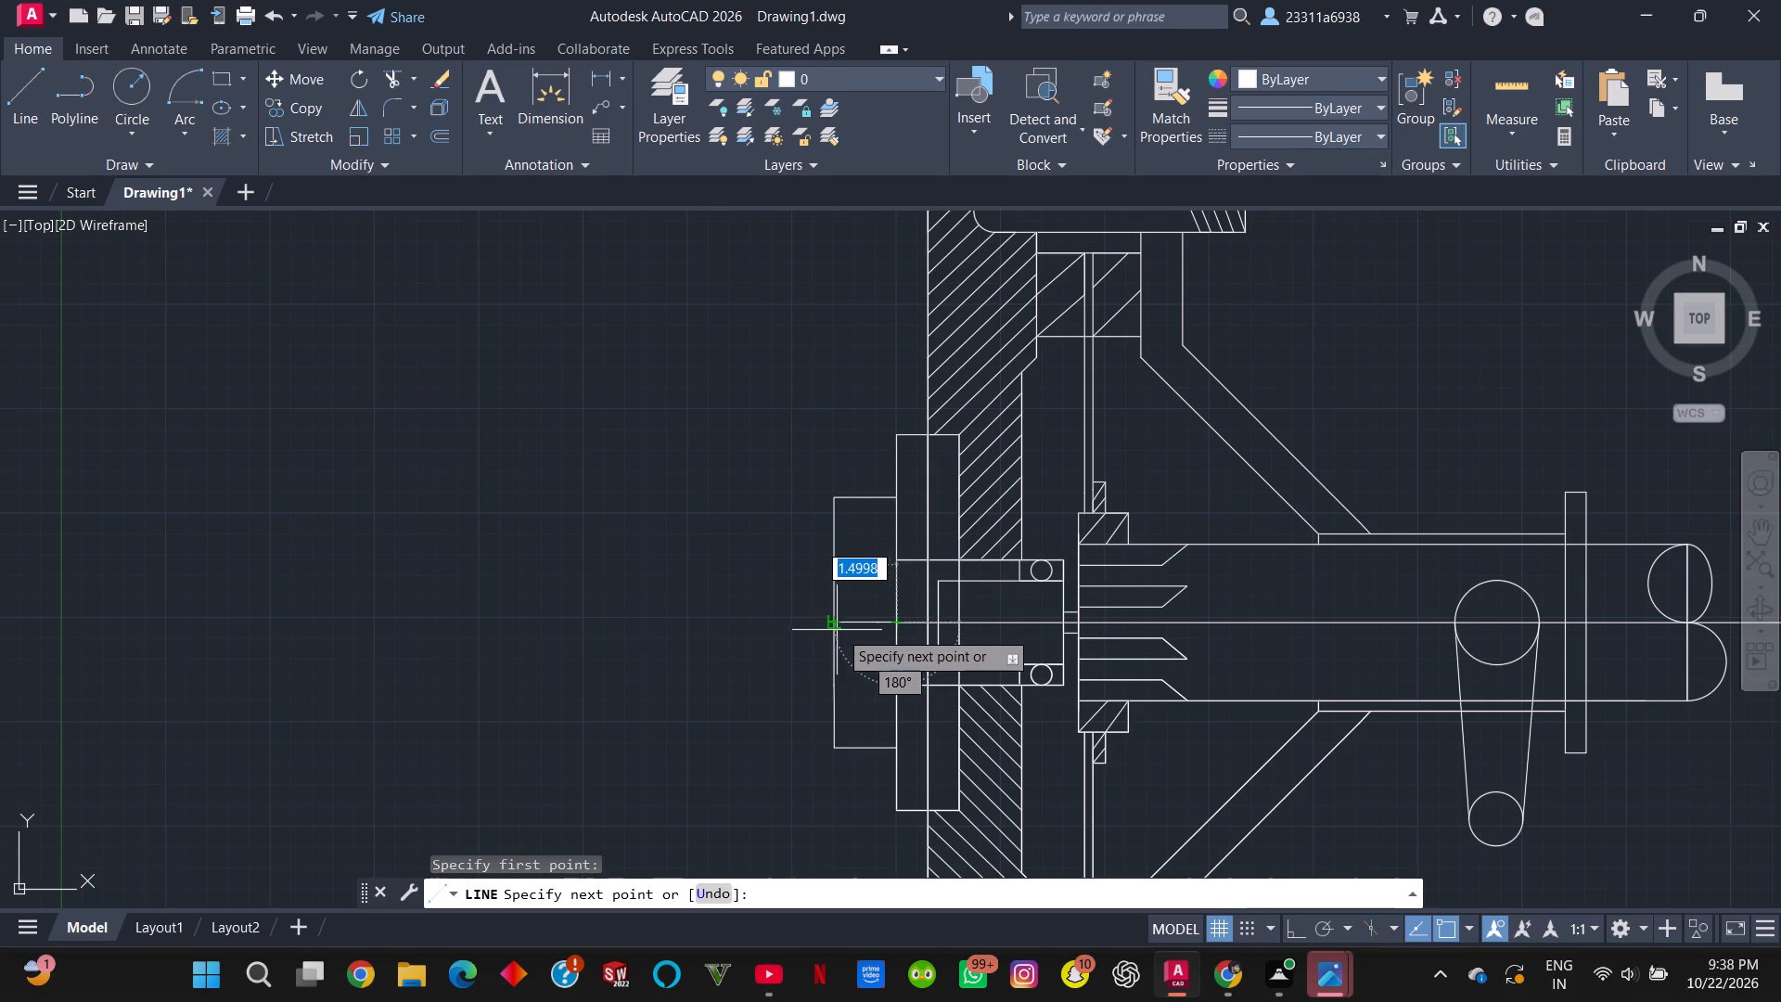
pyautogui.click(832, 624)
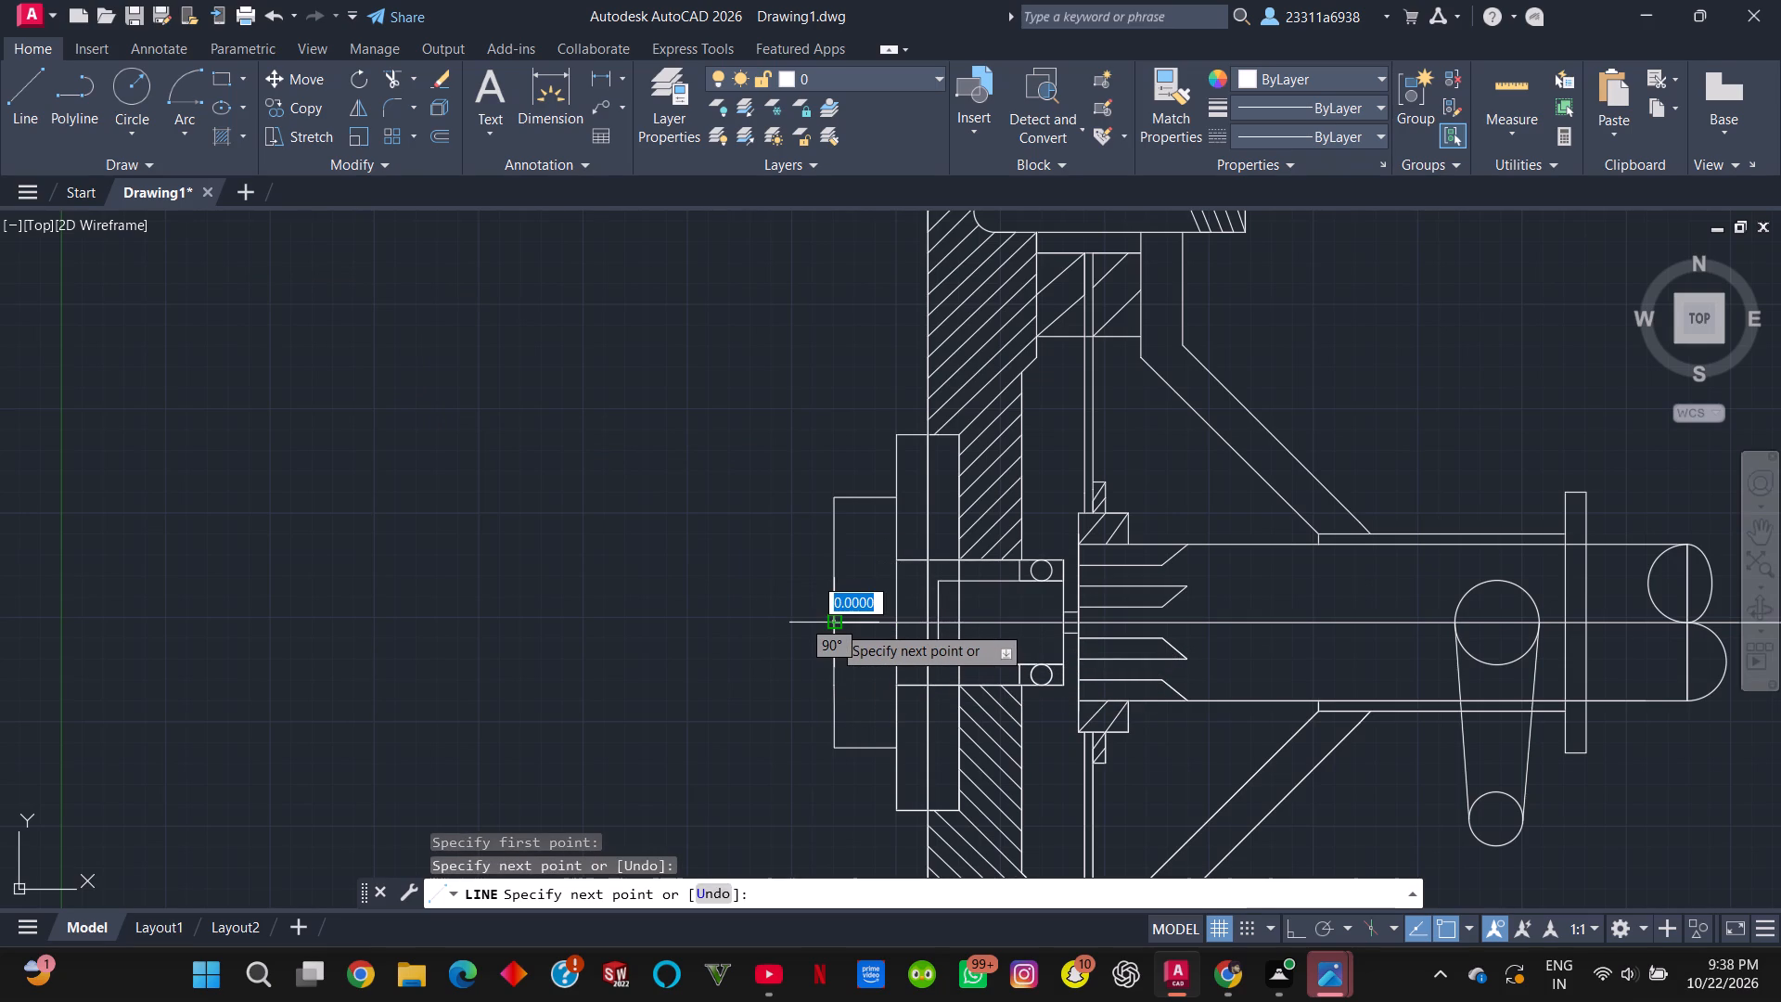
pyautogui.press('Escape')
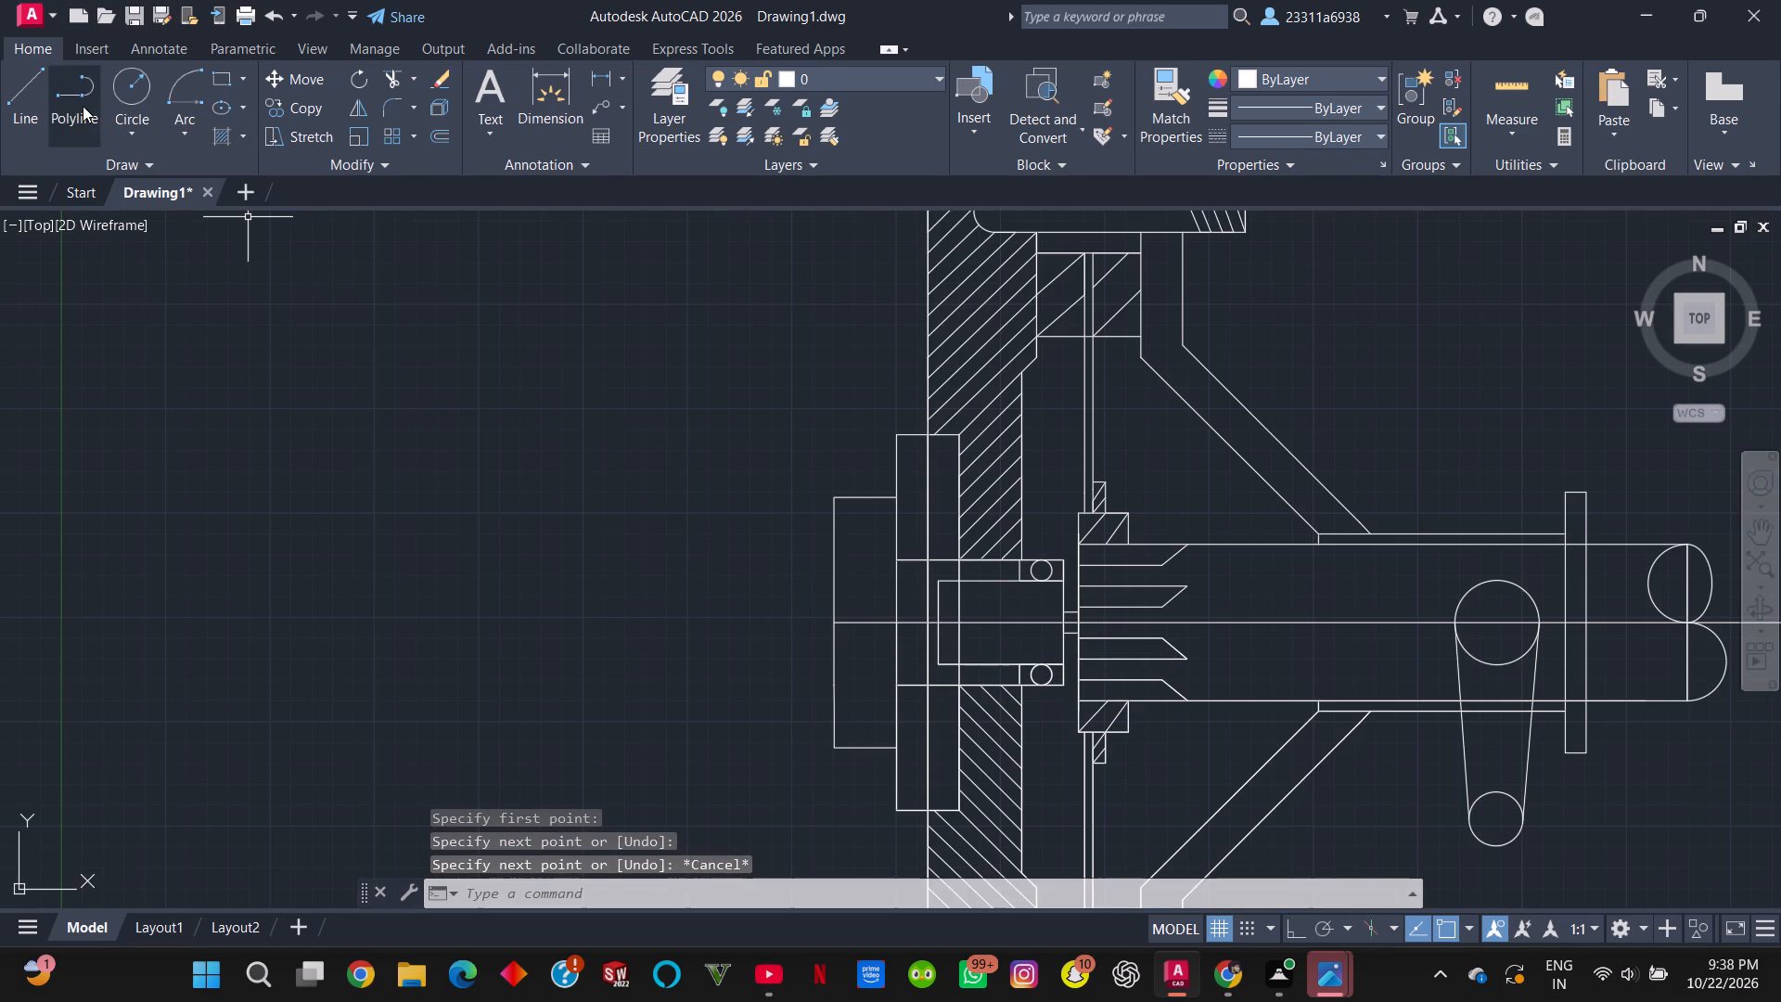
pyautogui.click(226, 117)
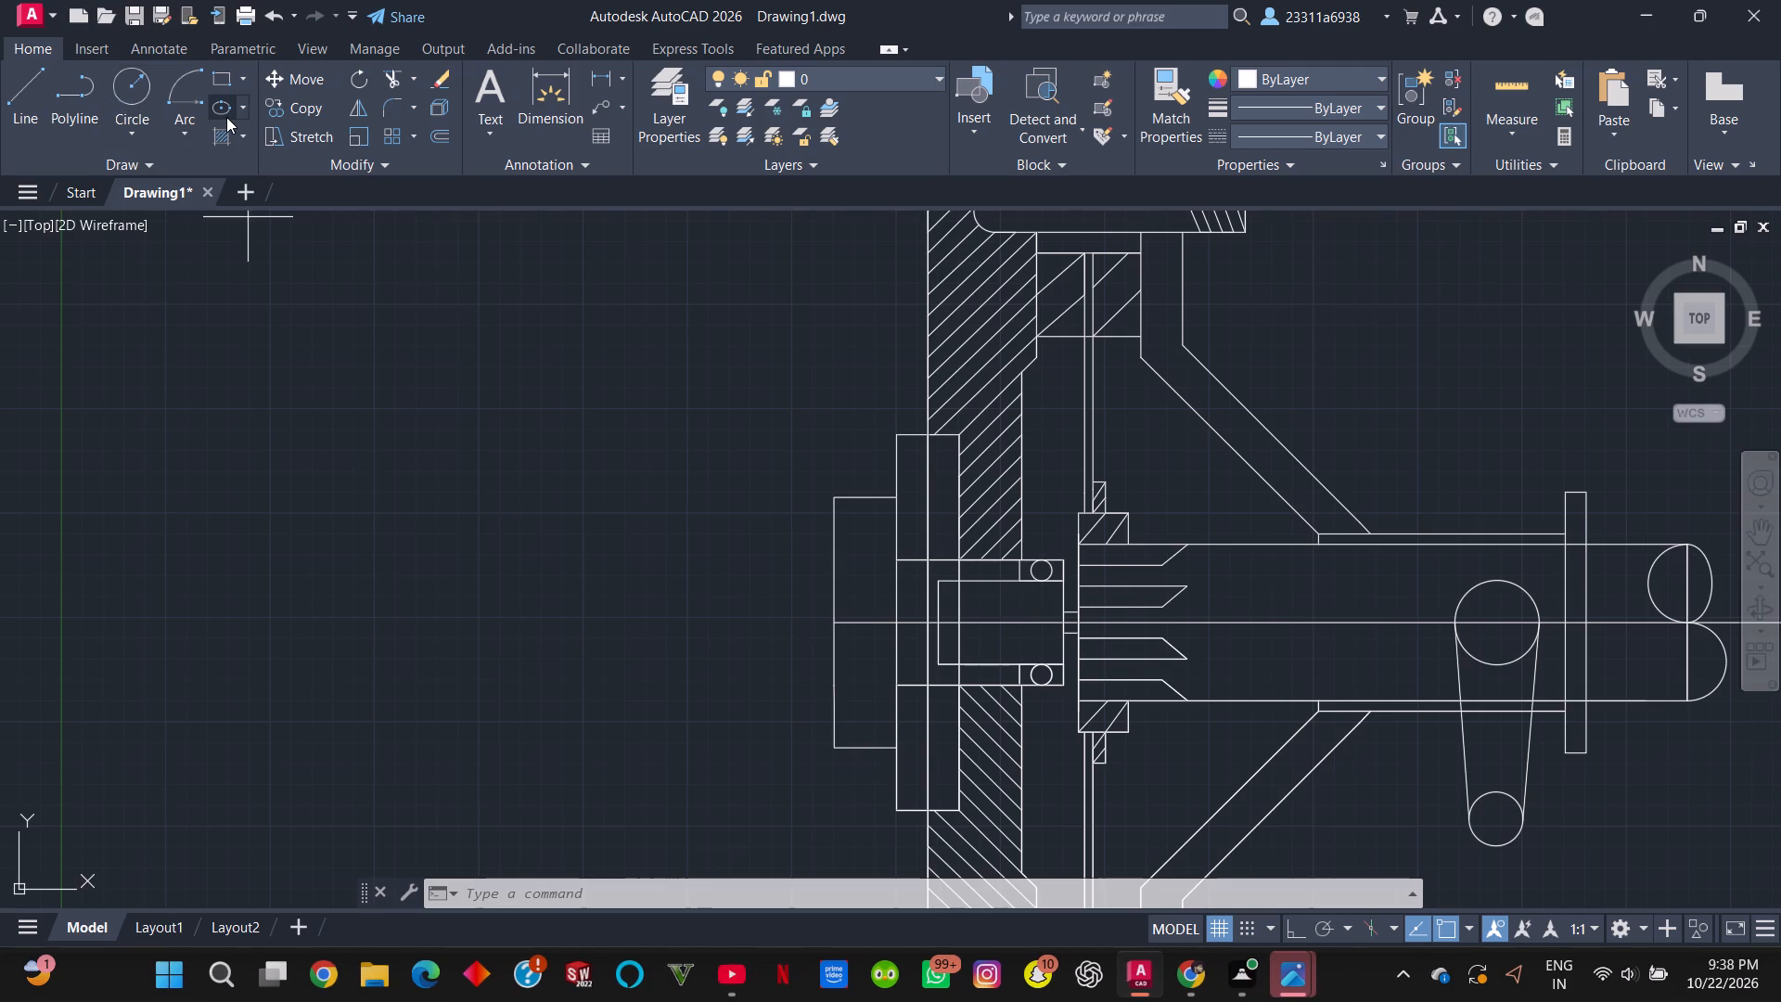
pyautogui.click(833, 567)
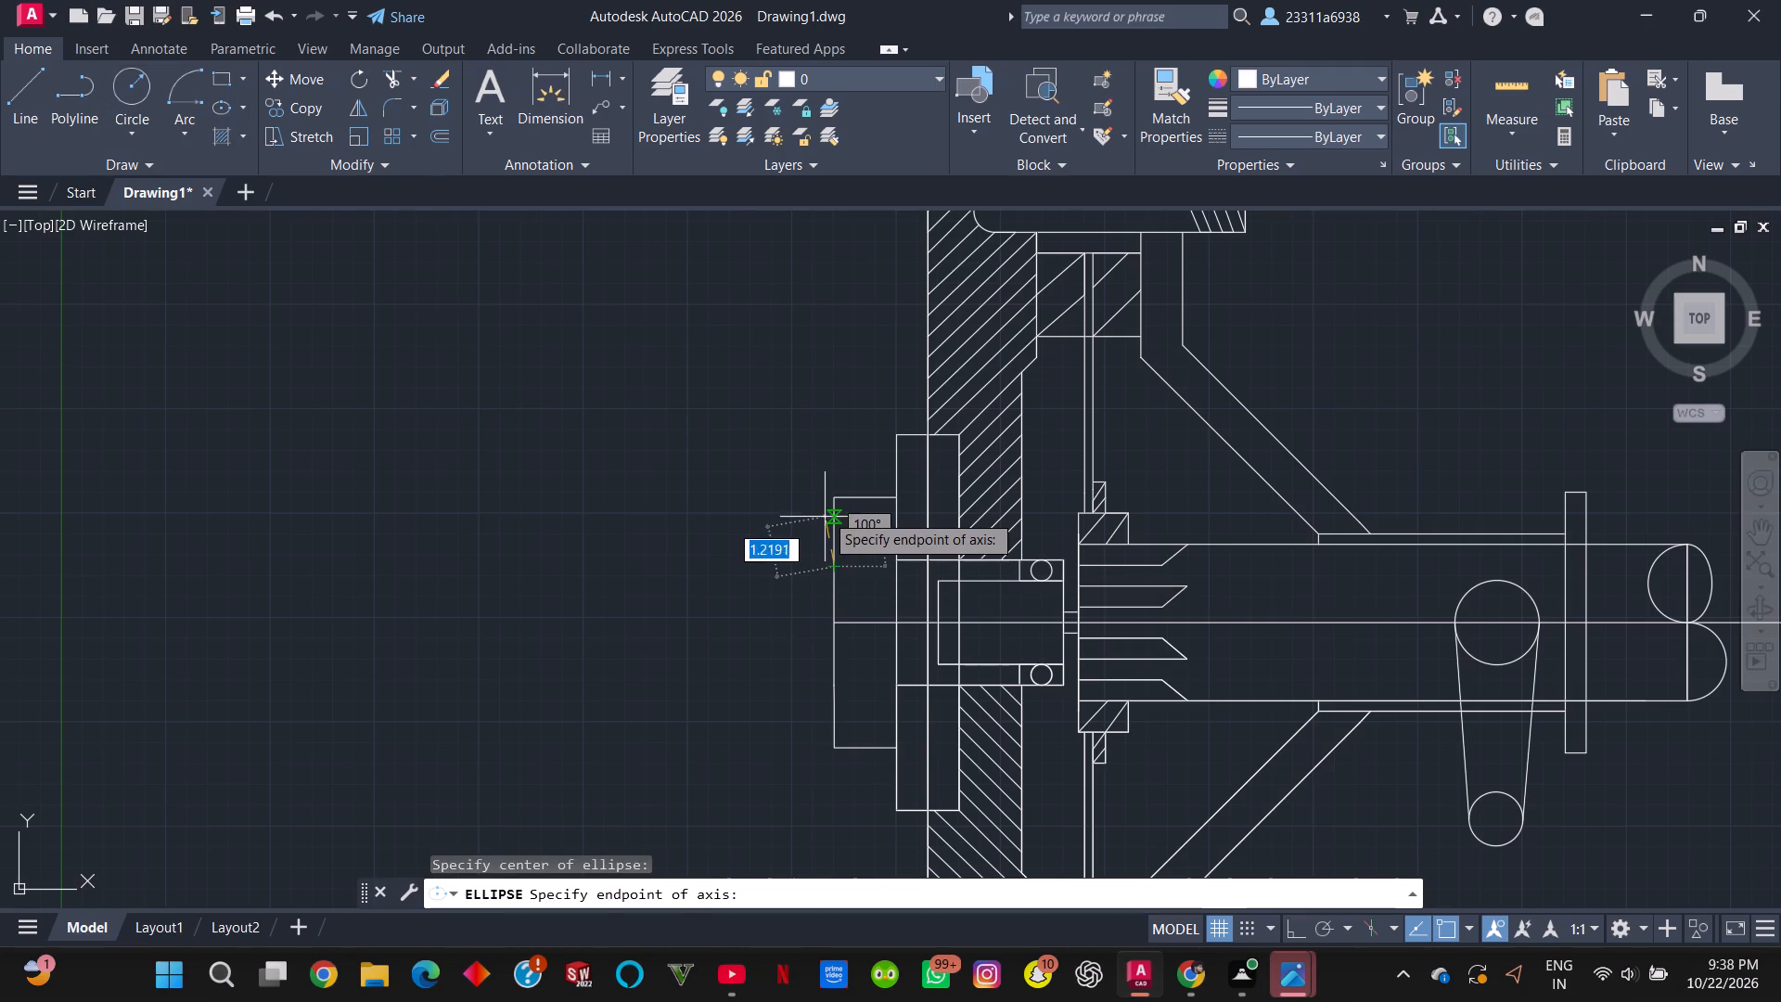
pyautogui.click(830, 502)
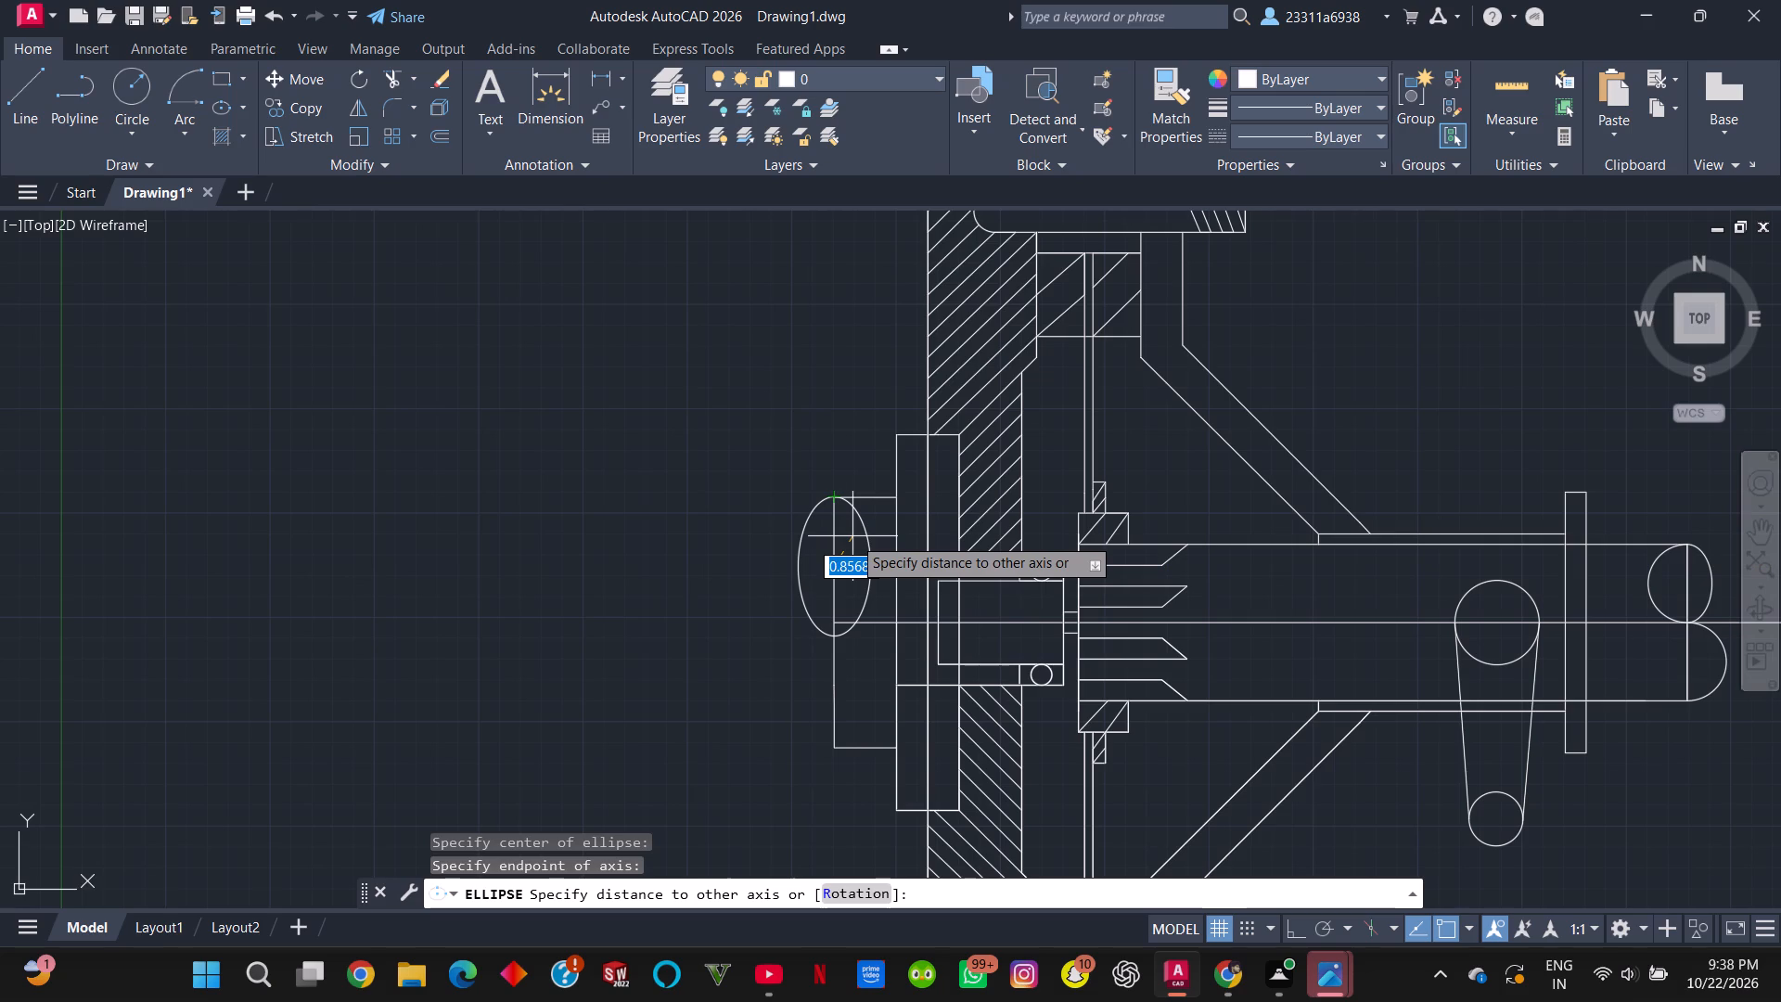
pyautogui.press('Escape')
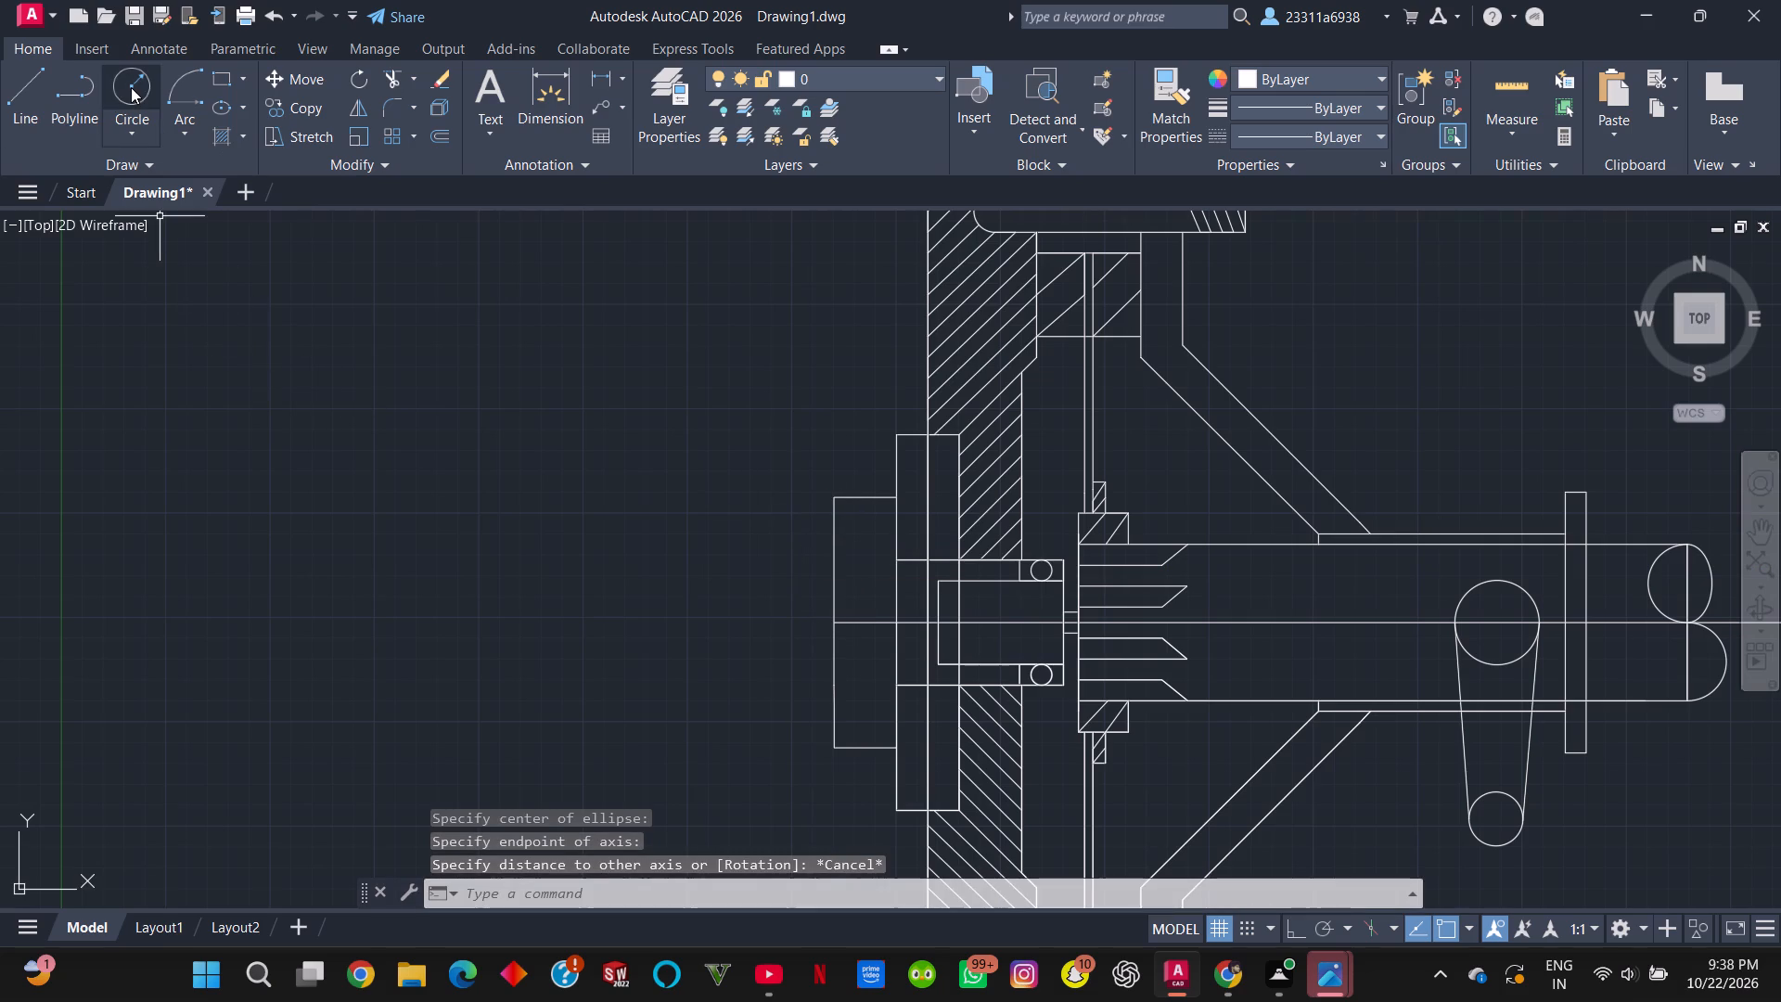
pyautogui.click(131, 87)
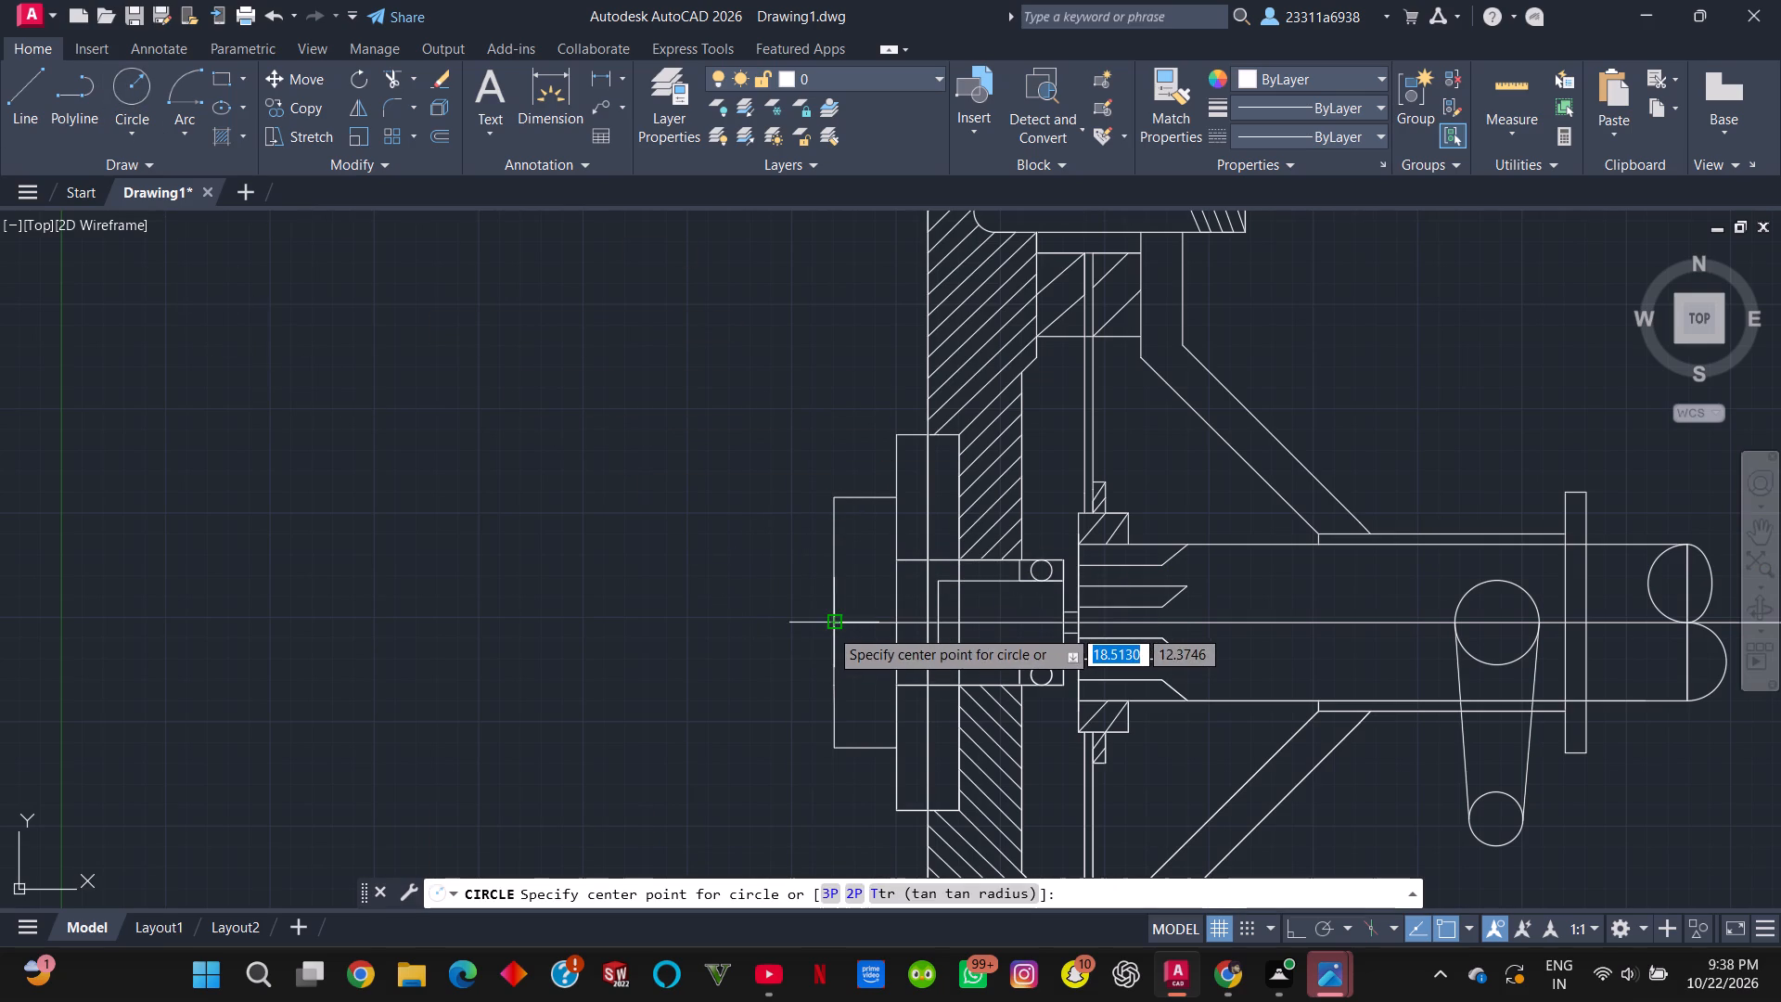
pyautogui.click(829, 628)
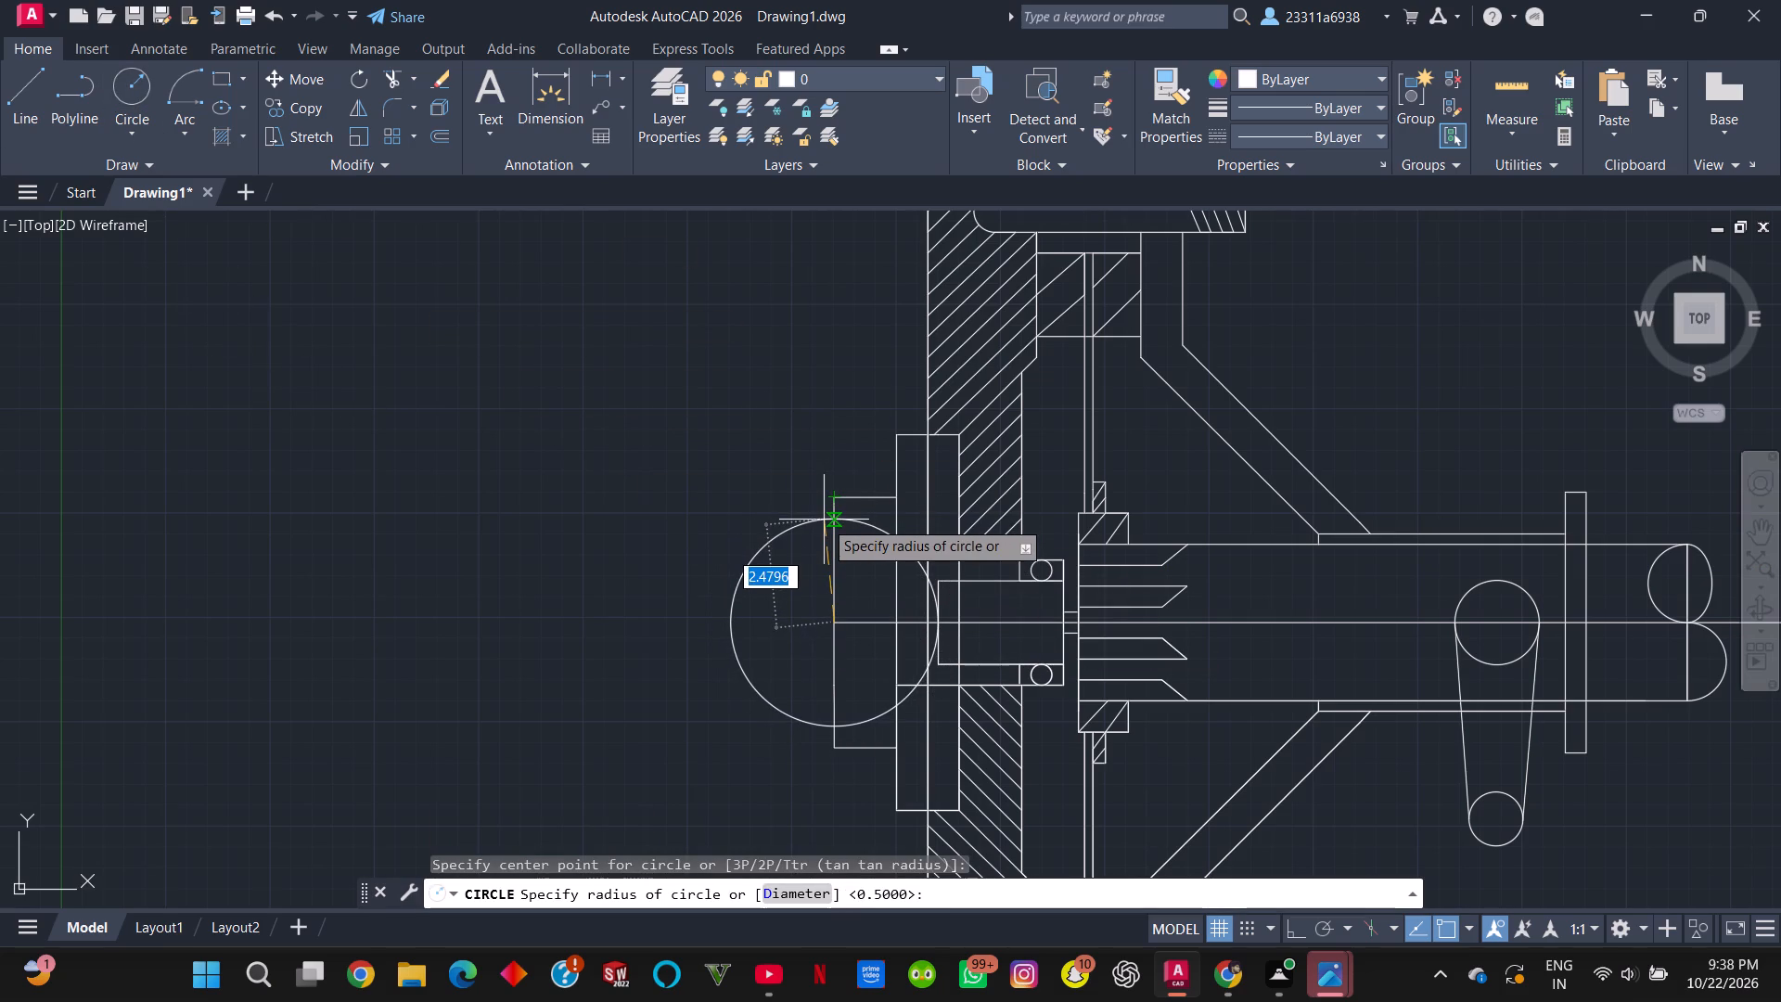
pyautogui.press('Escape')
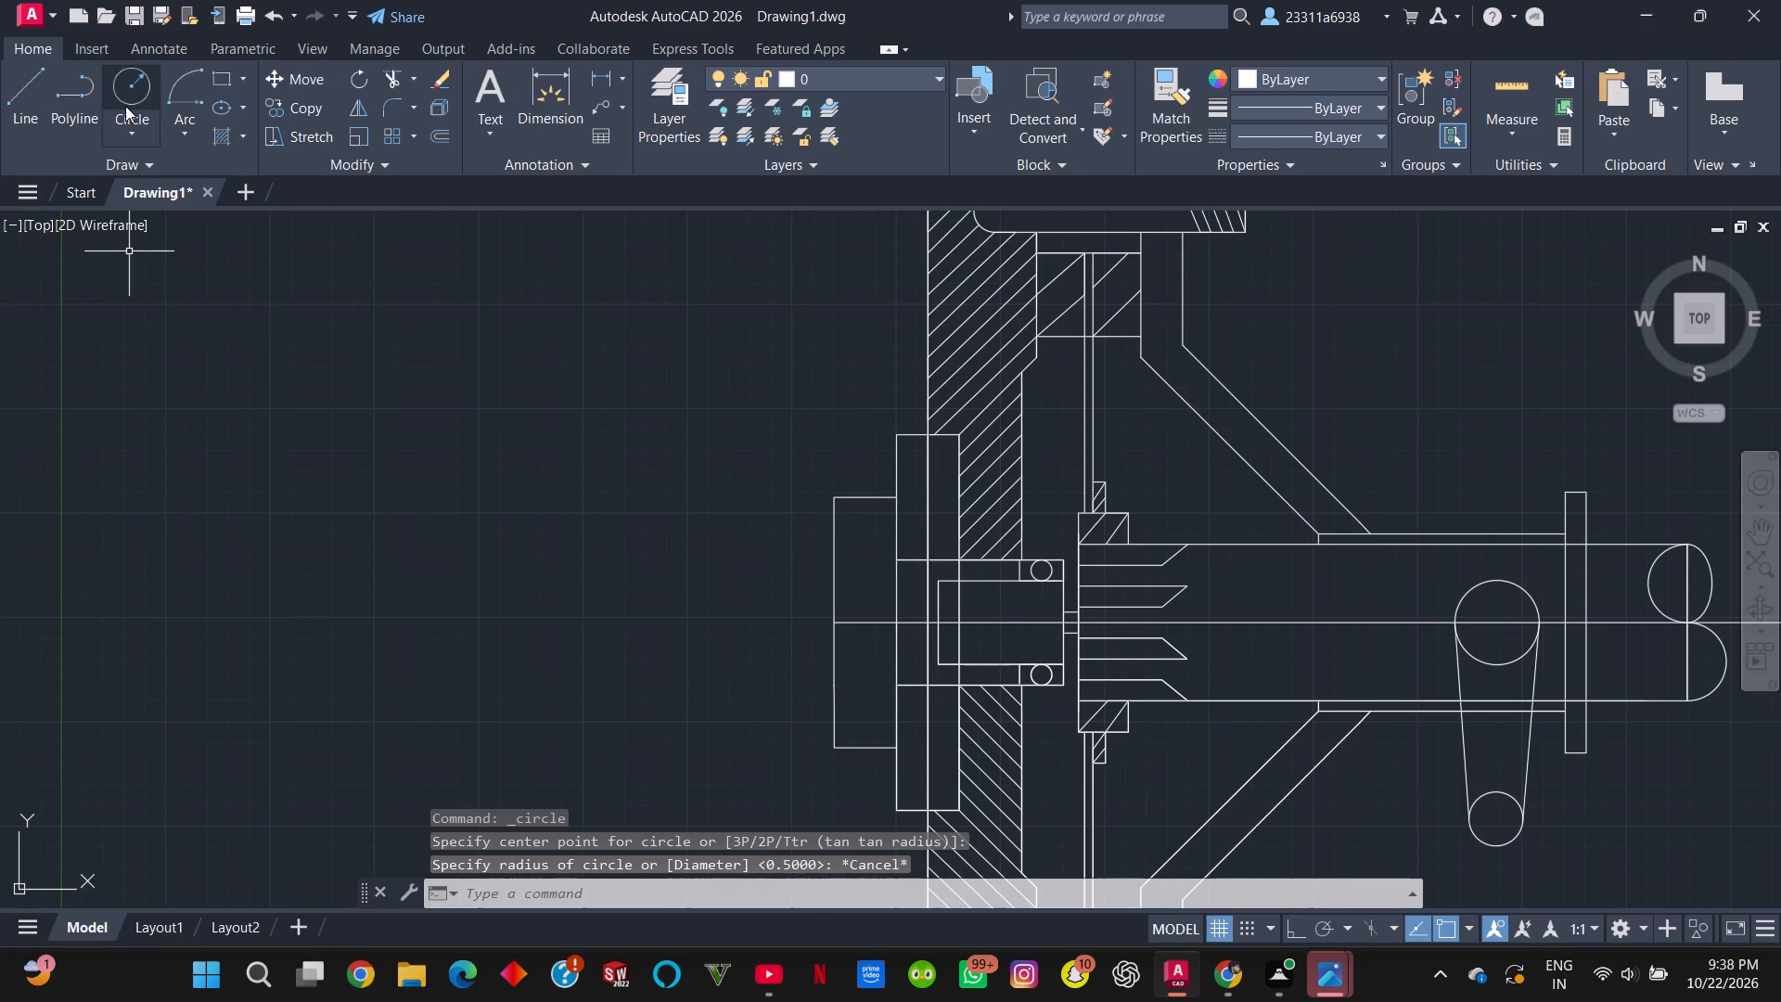
# Draw a circle of radius 1.5 on the crankshaft's left edge, centred between the centreline and the bottom corner.
pyautogui.click(125, 106)
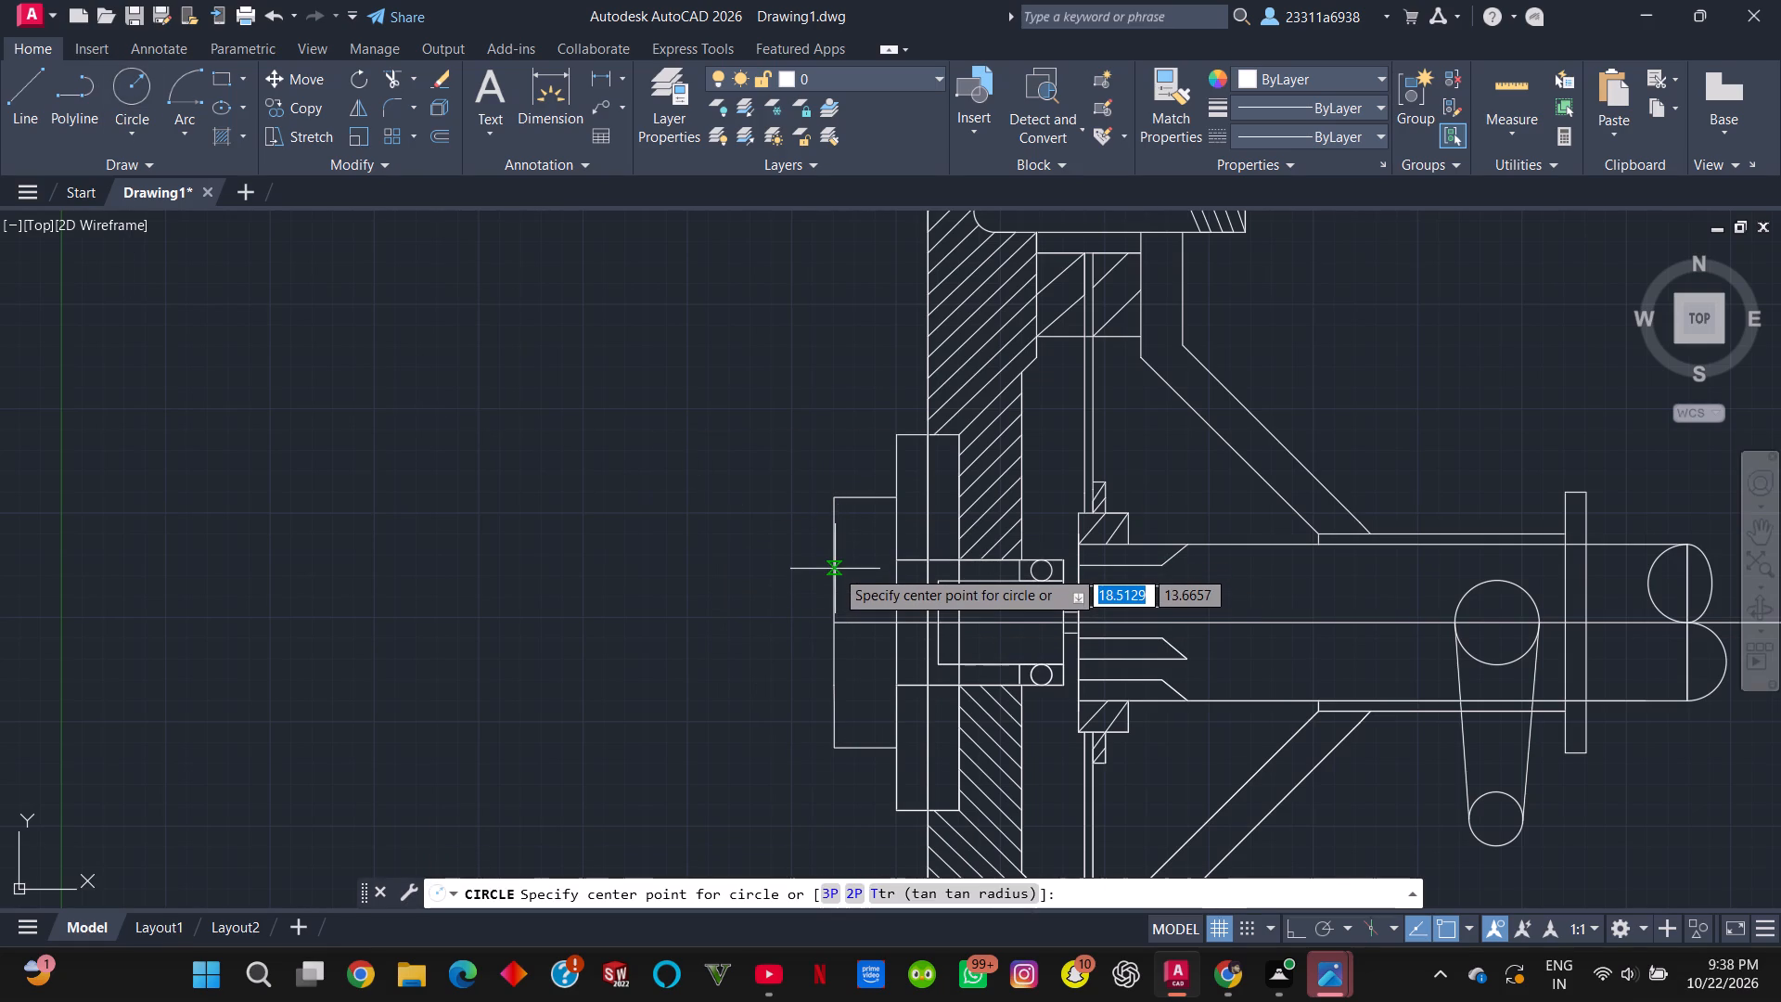
pyautogui.click(828, 688)
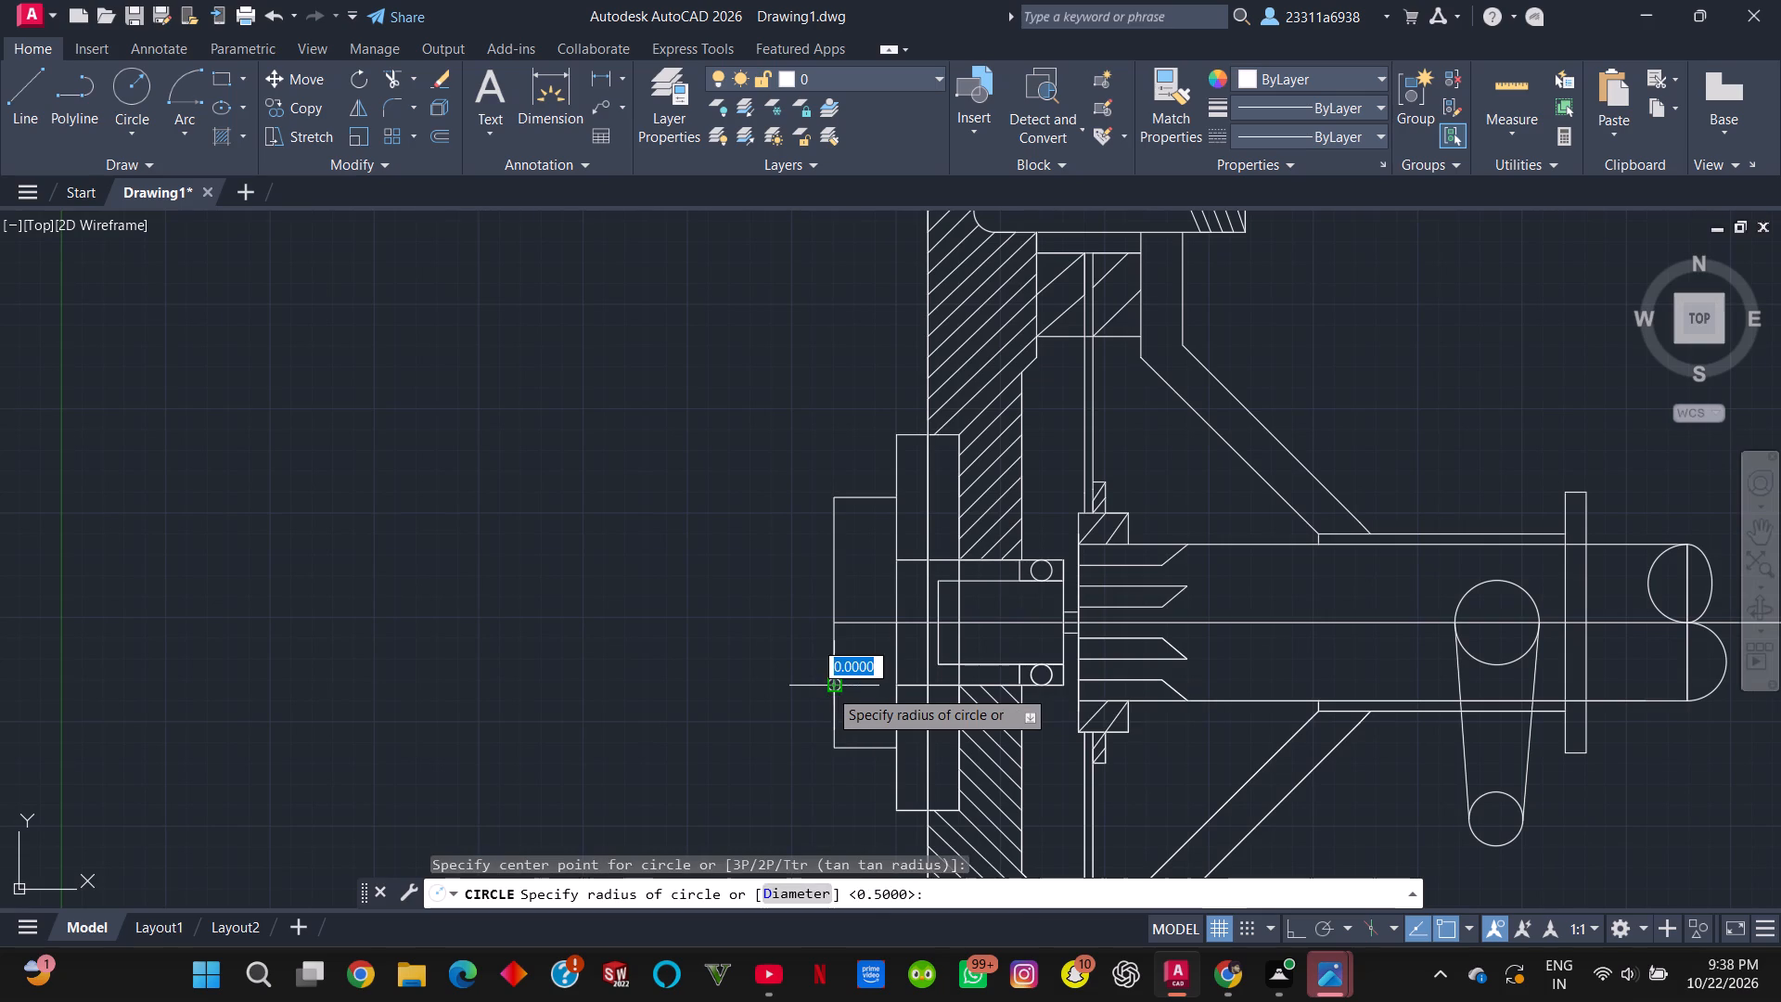
pyautogui.click(829, 754)
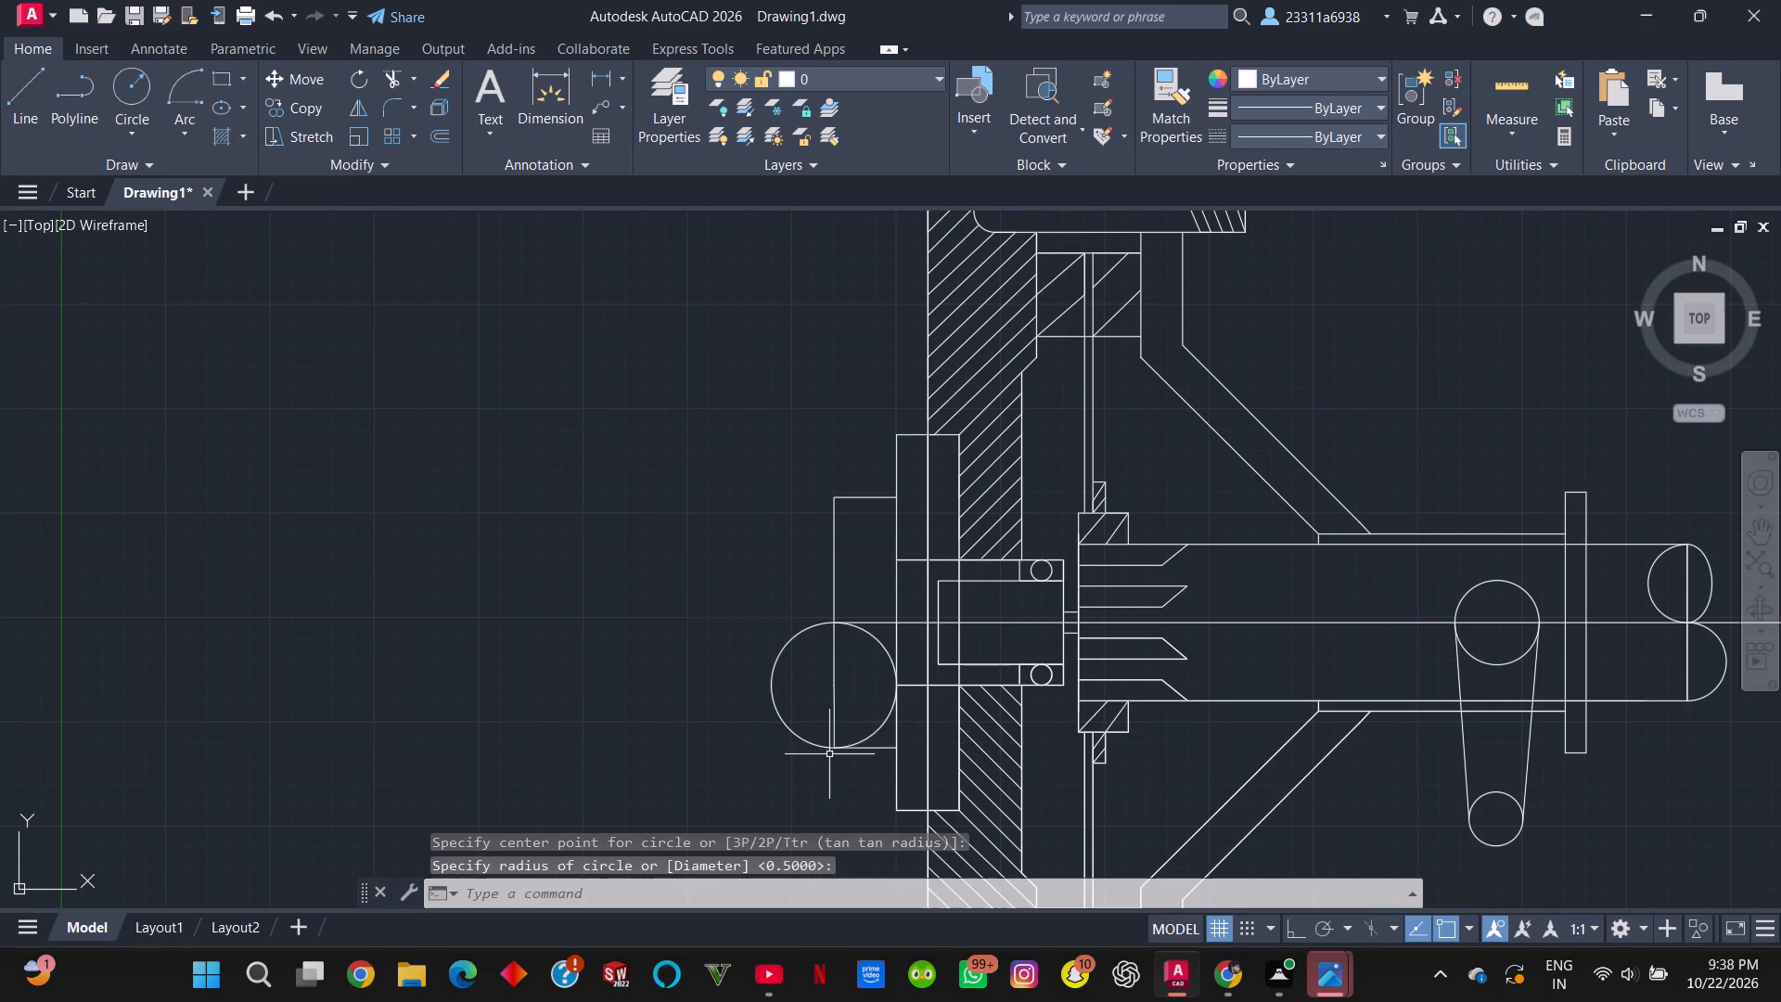
# Draw a line from the crankshaft's top-left corner down to the centreline and a circle of radius about 1.5 centred on its midpoint.
pyautogui.click(25, 113)
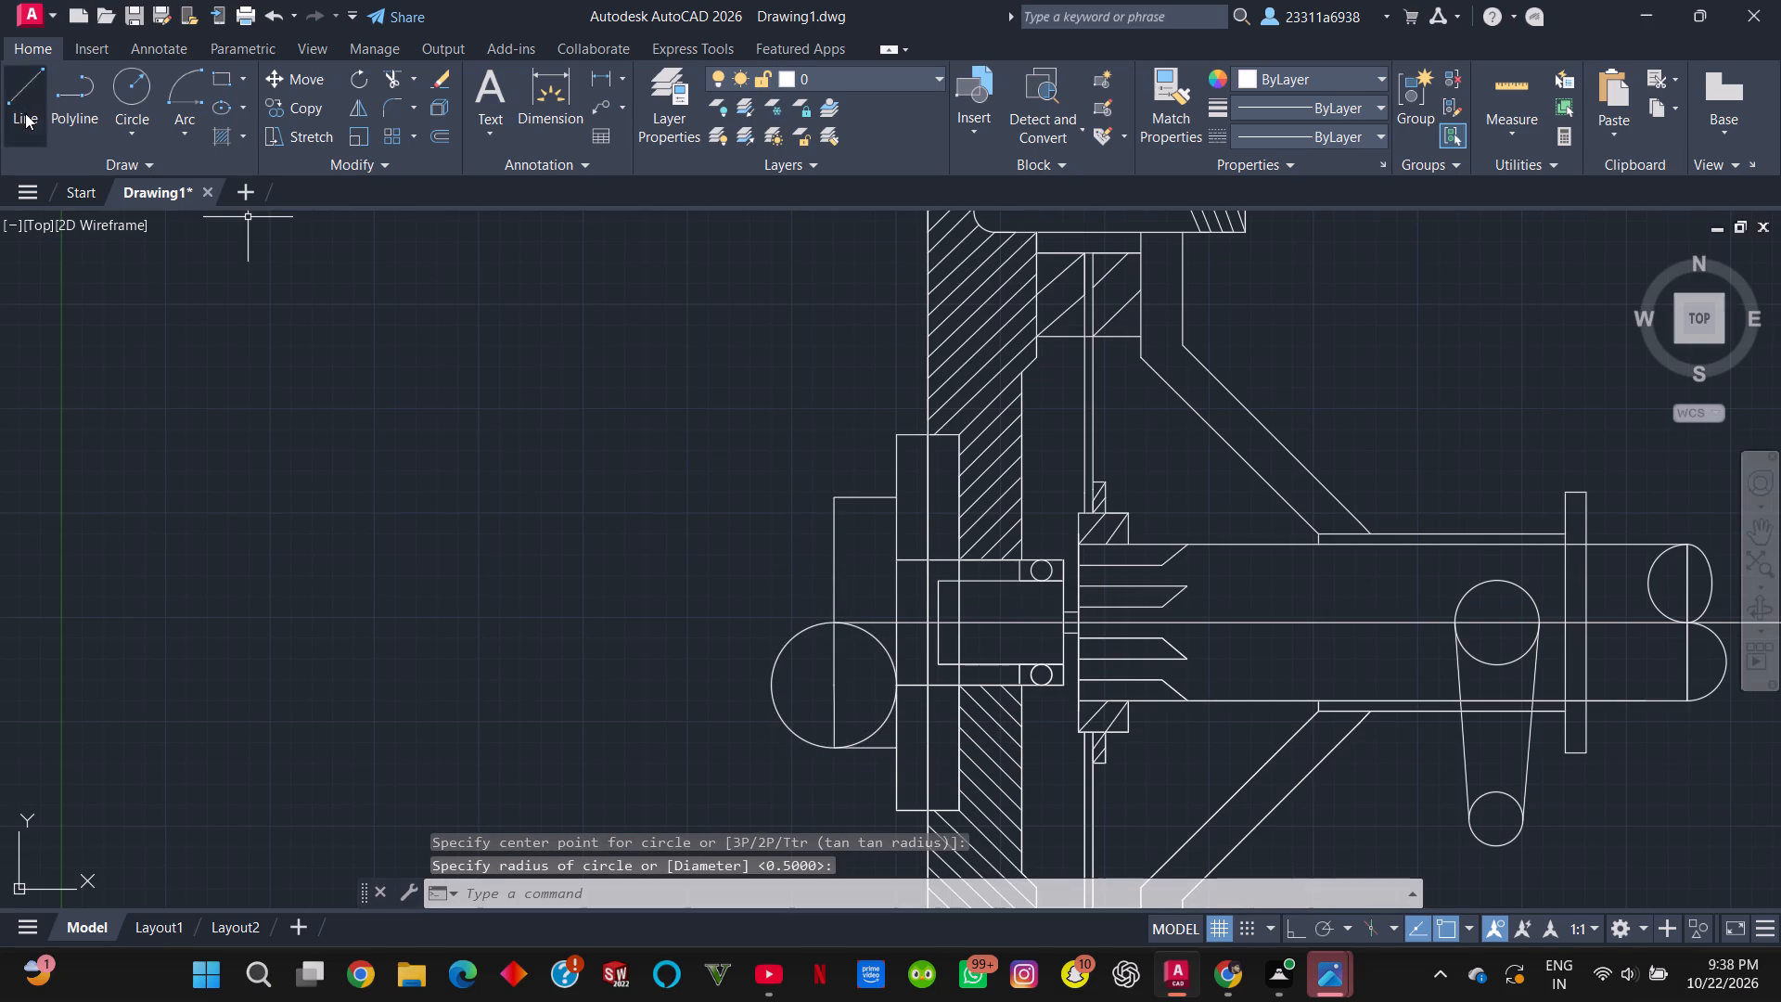
pyautogui.click(830, 505)
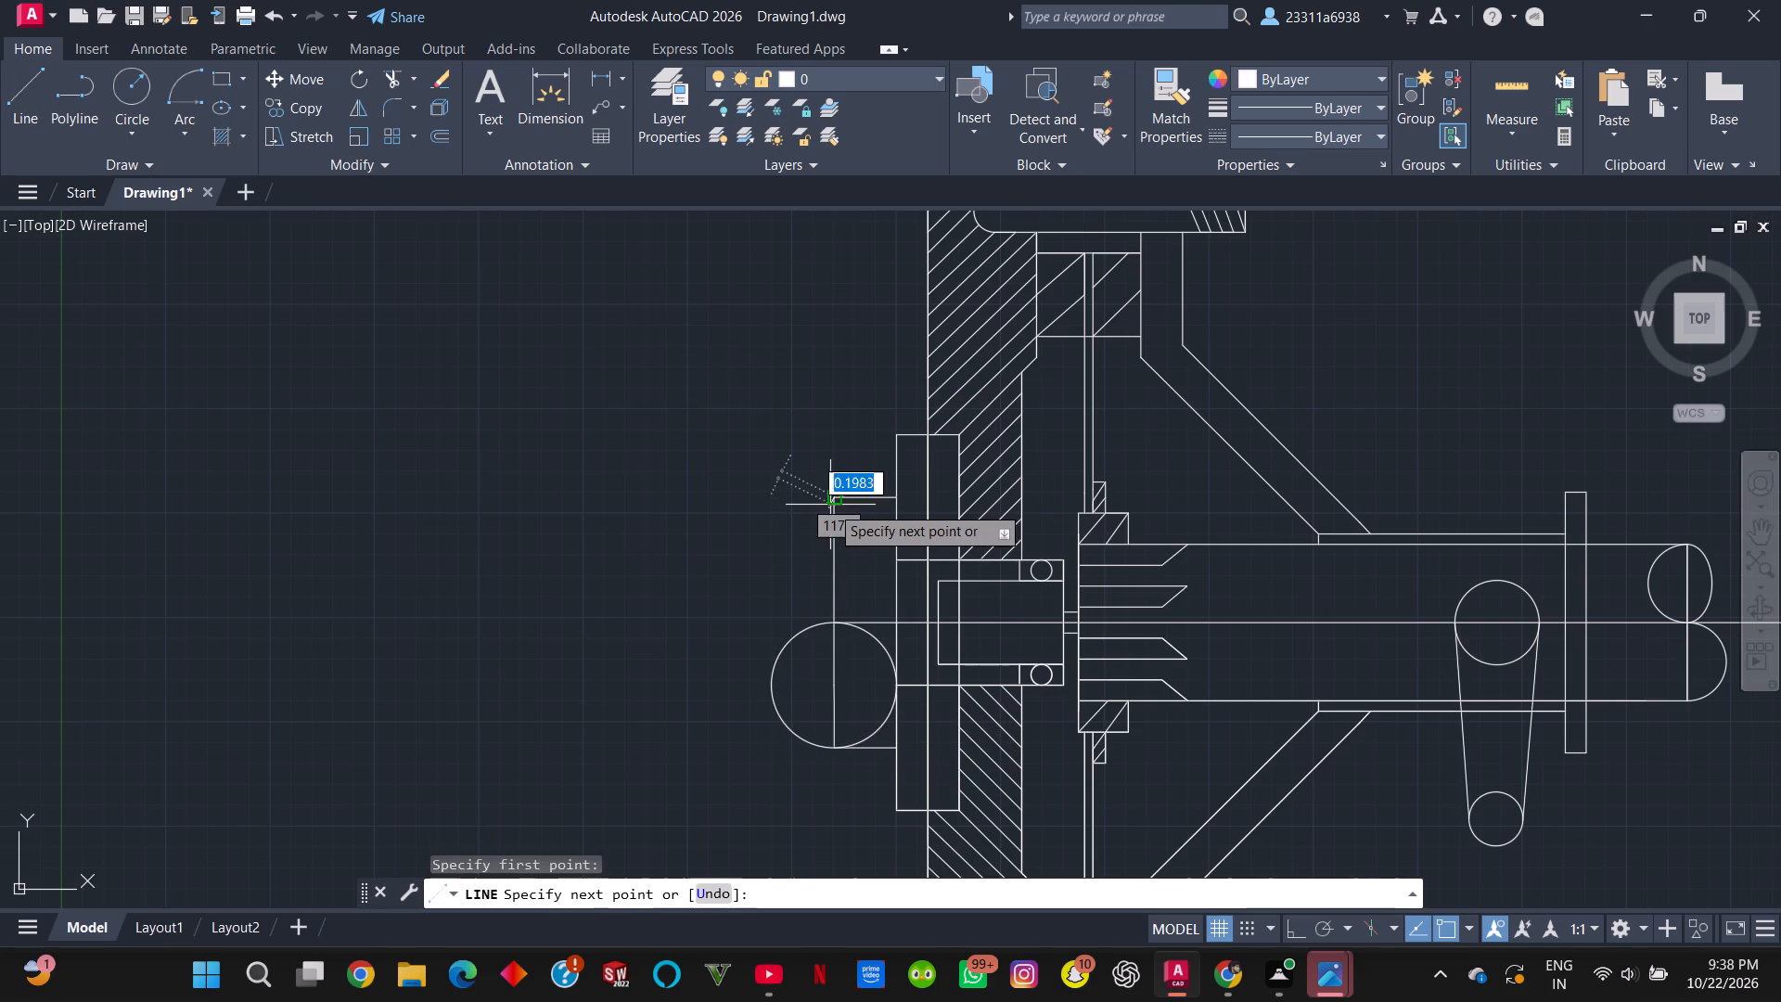
pyautogui.click(834, 622)
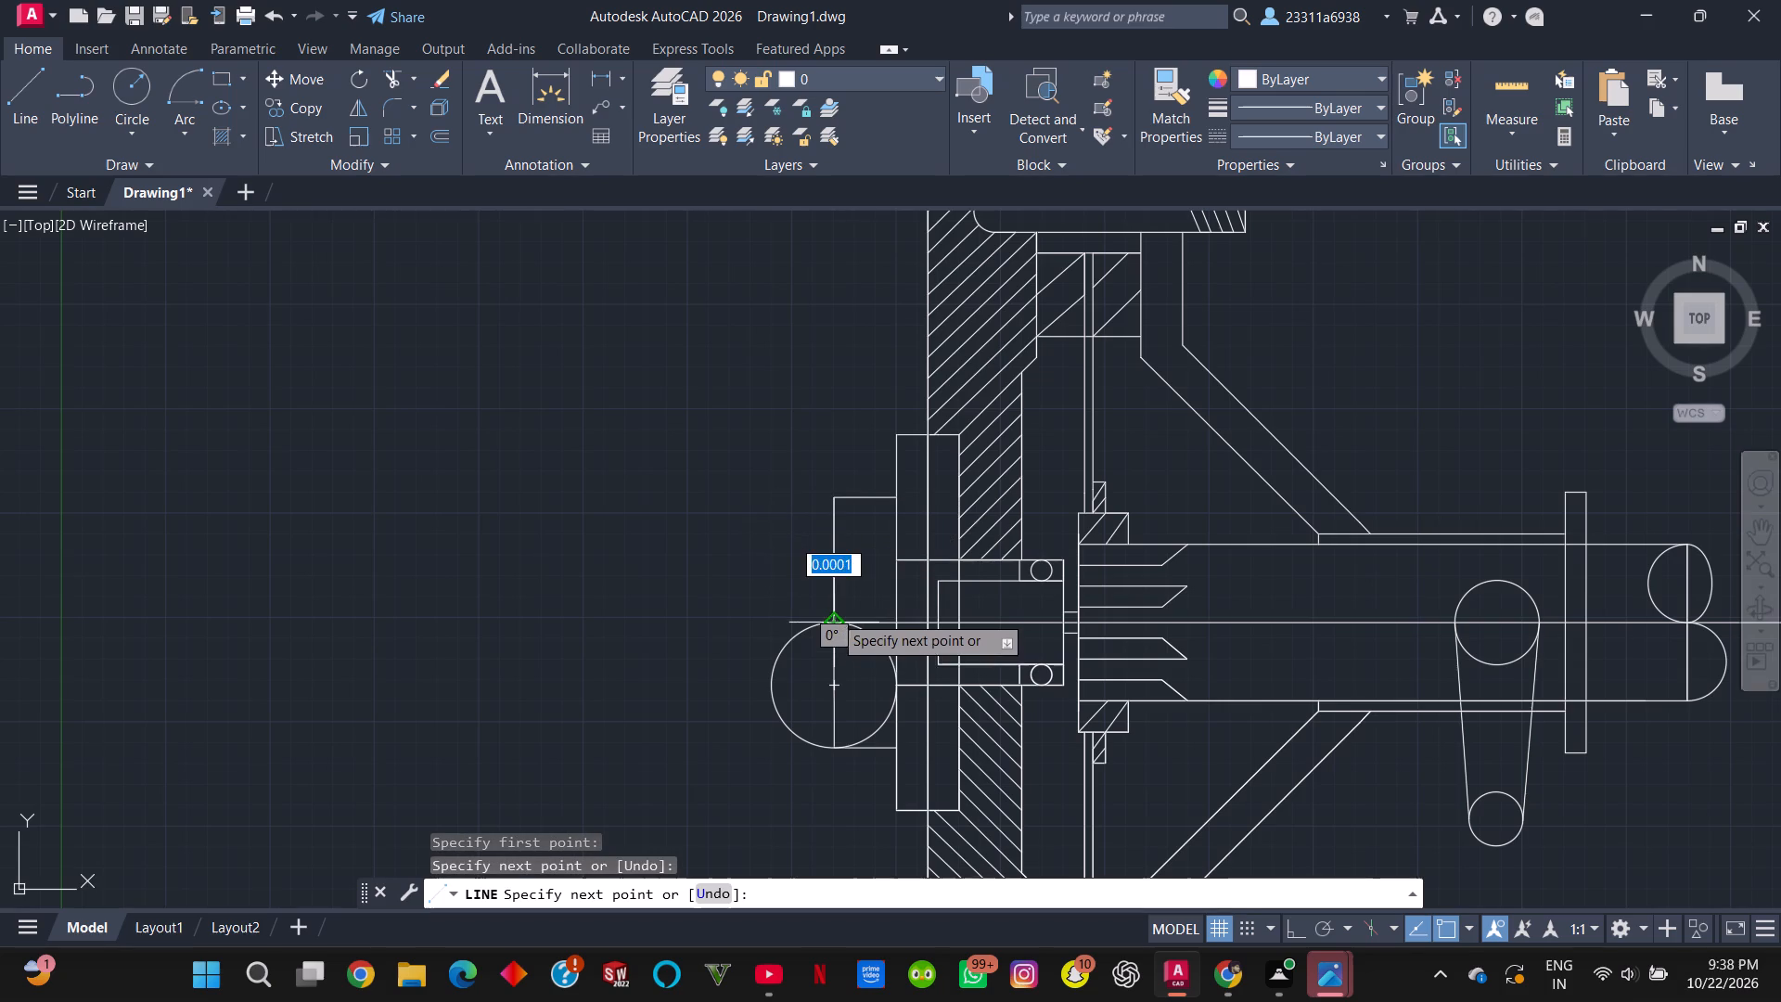
pyautogui.press('Escape')
pyautogui.click(137, 83)
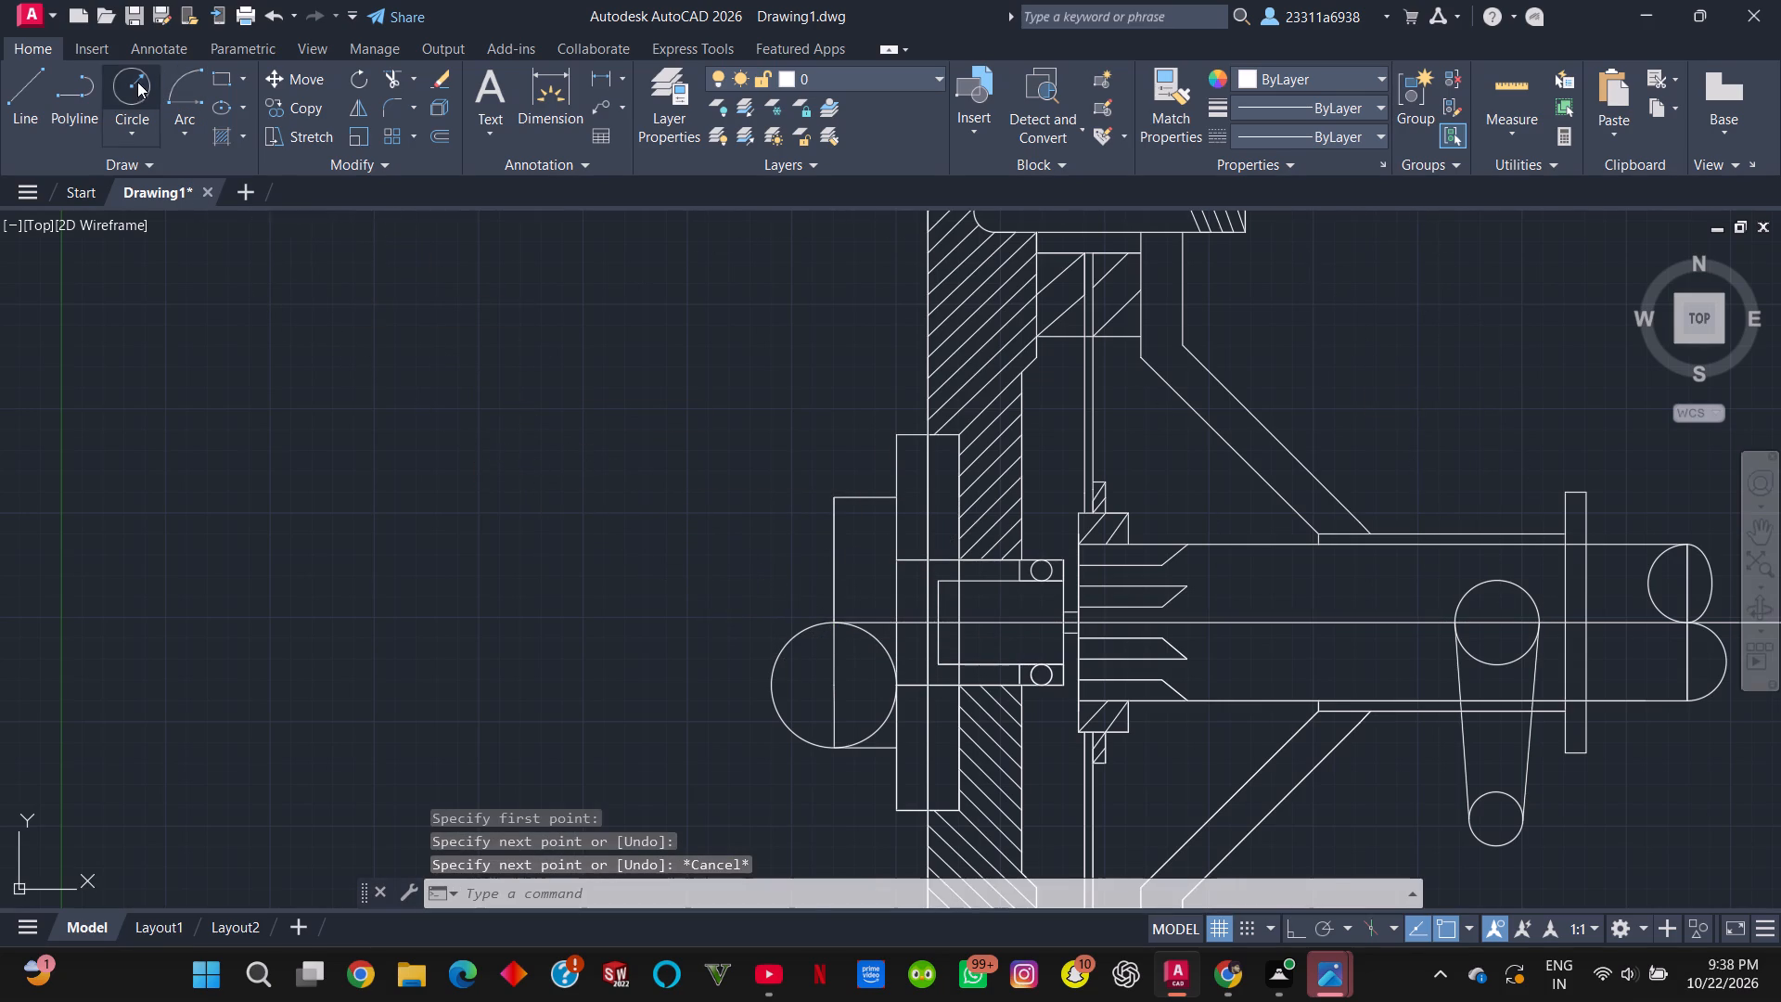
pyautogui.click(833, 561)
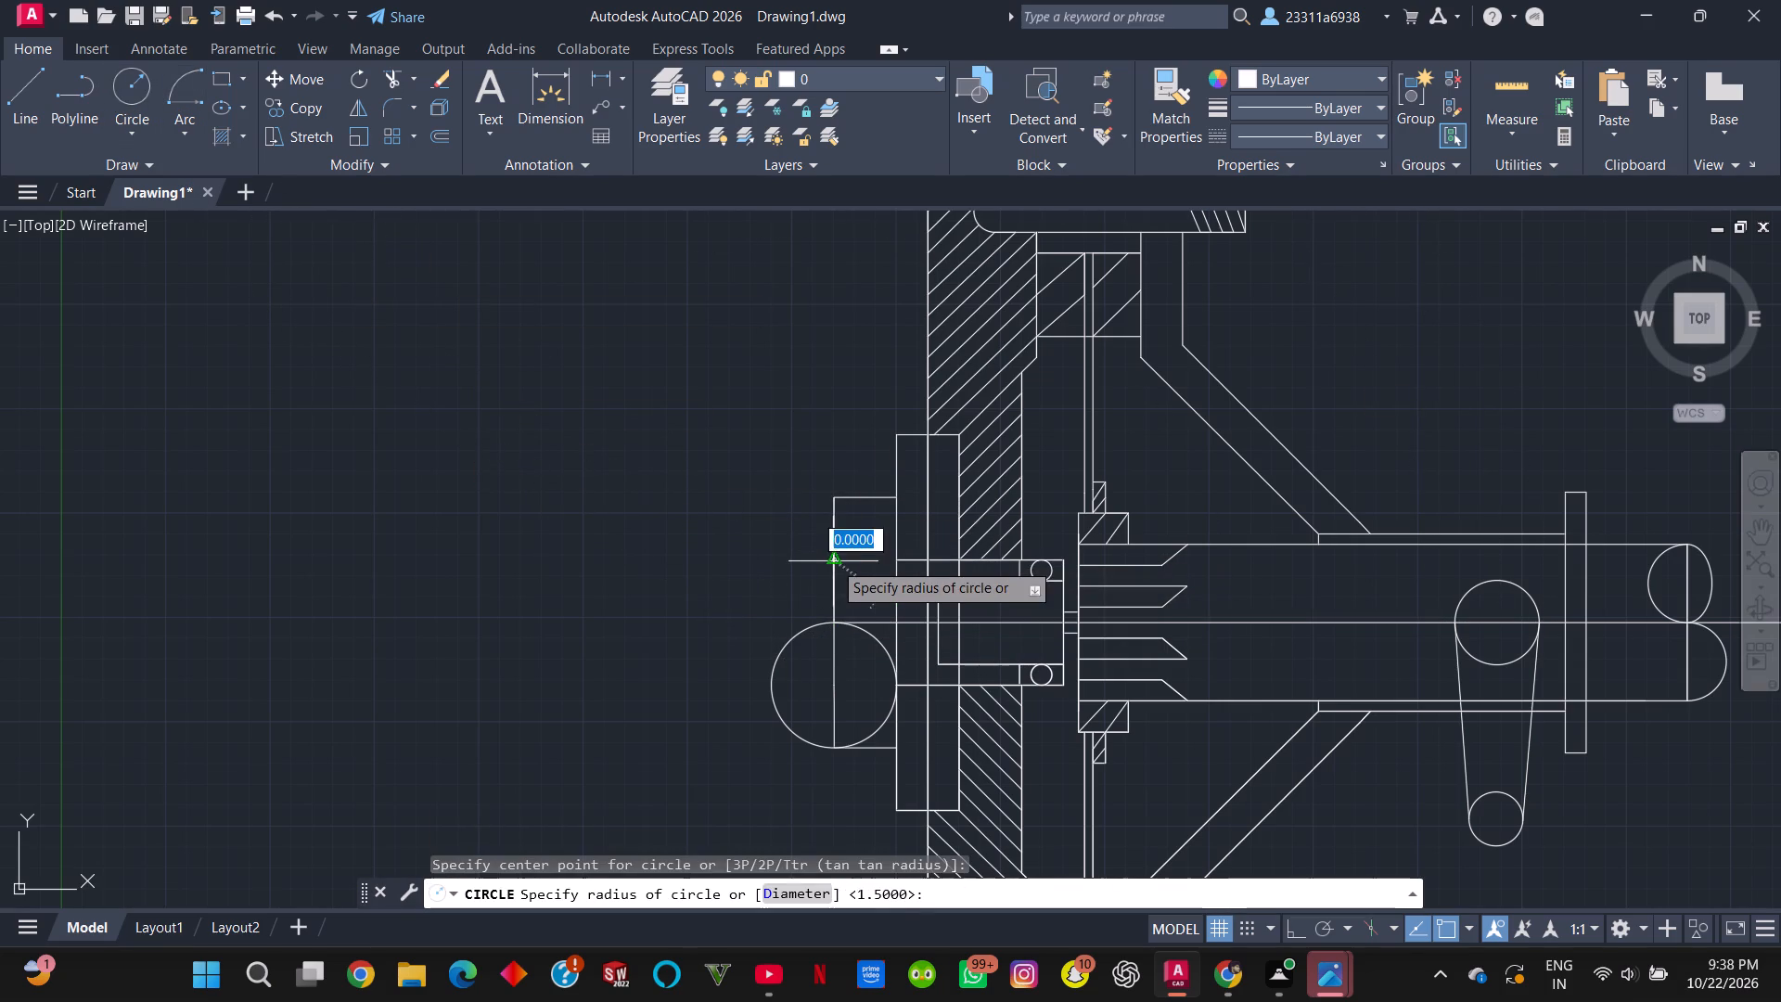
pyautogui.click(840, 619)
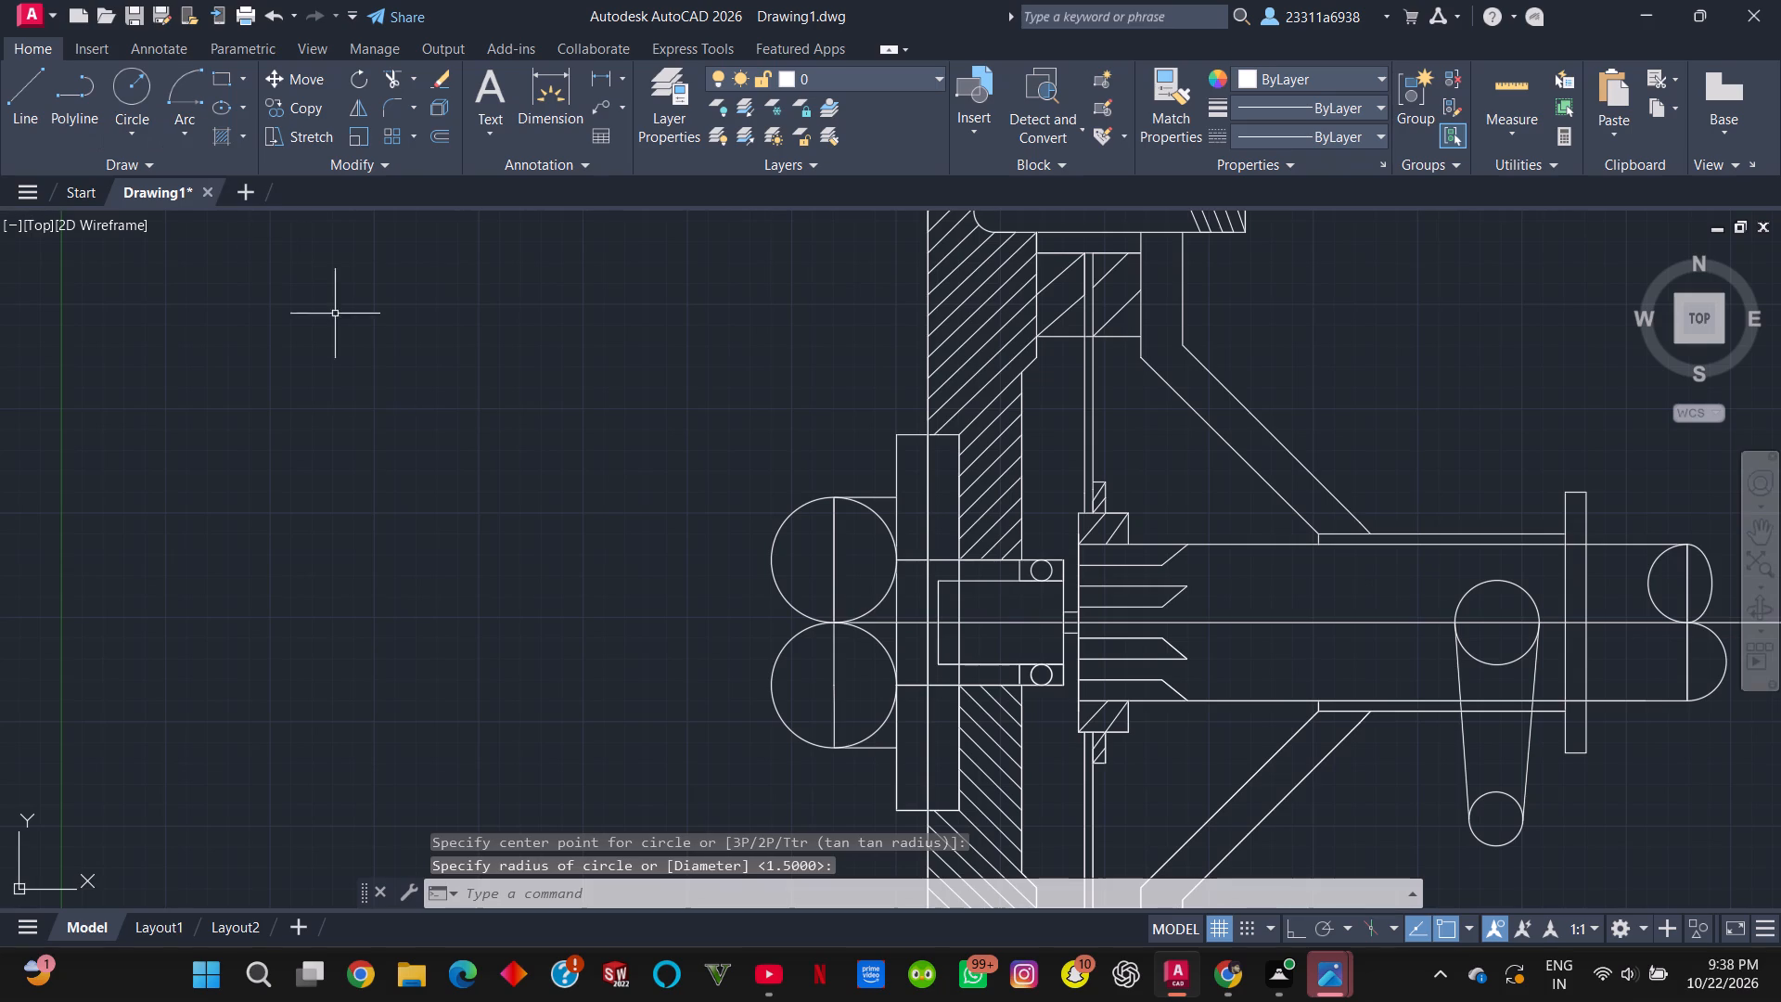
# Trim the upper crankshaft circle's right half, the lower circle's left half and the vertical line inside the upper arc.
pyautogui.write('tr')
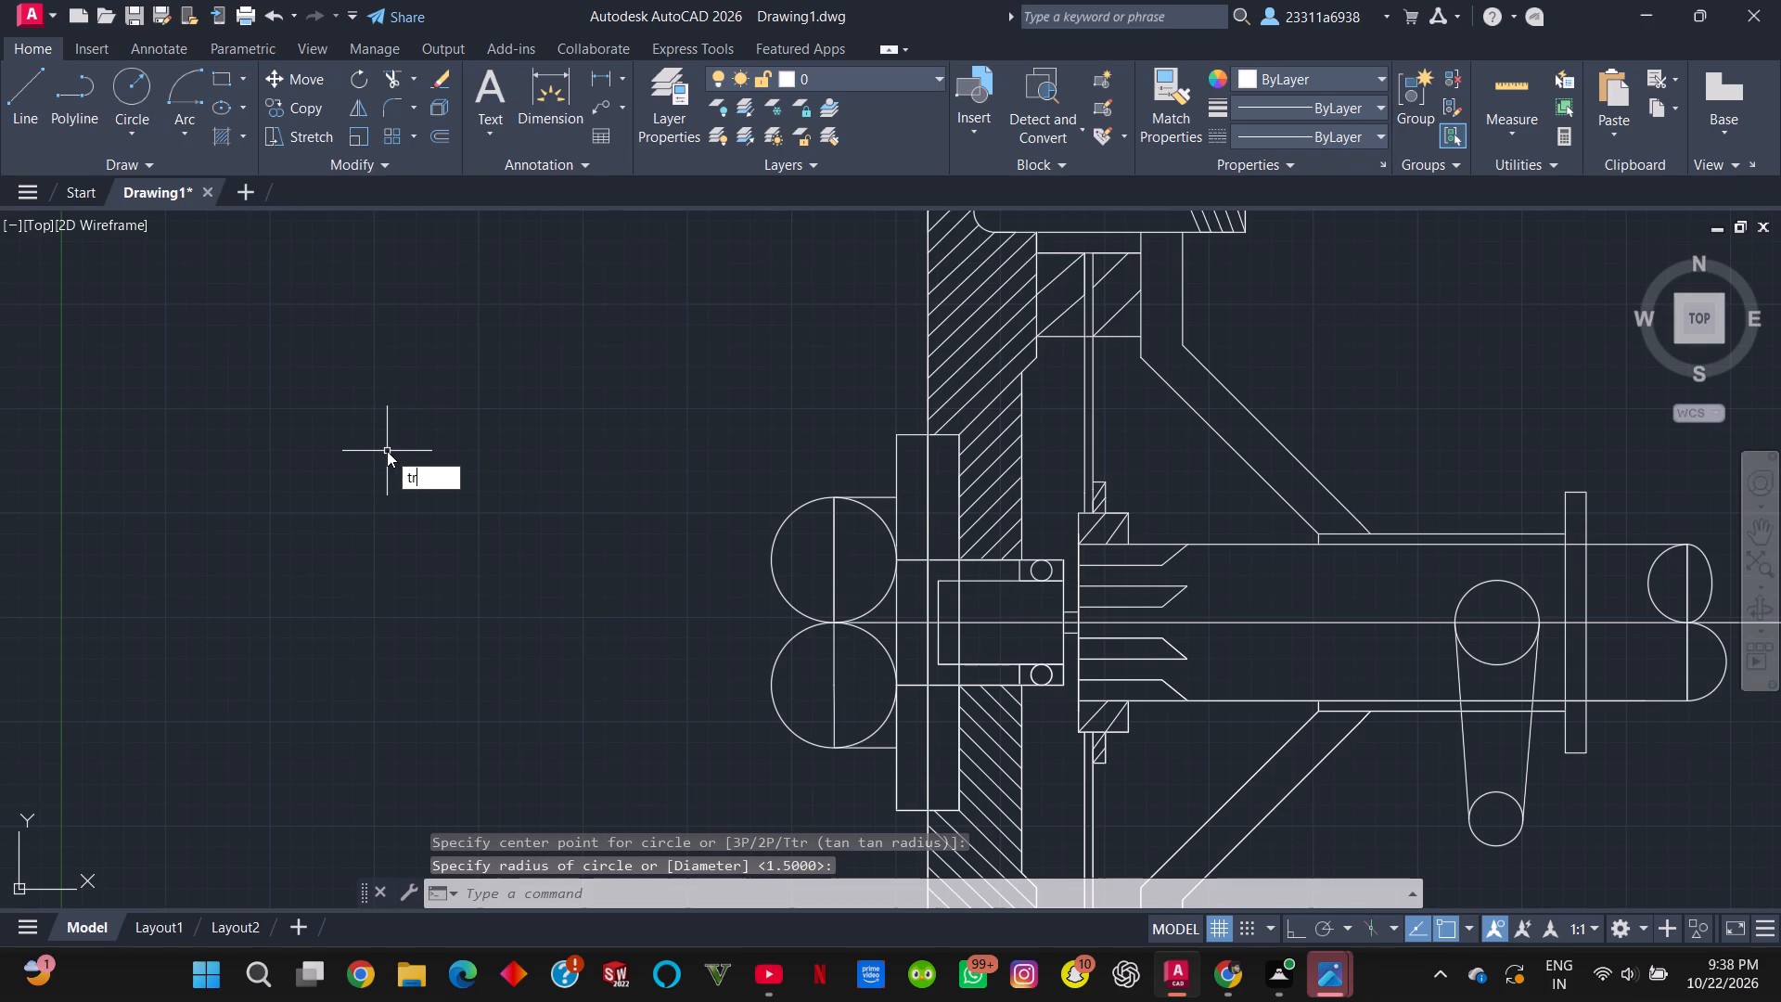
pyautogui.press('Return')
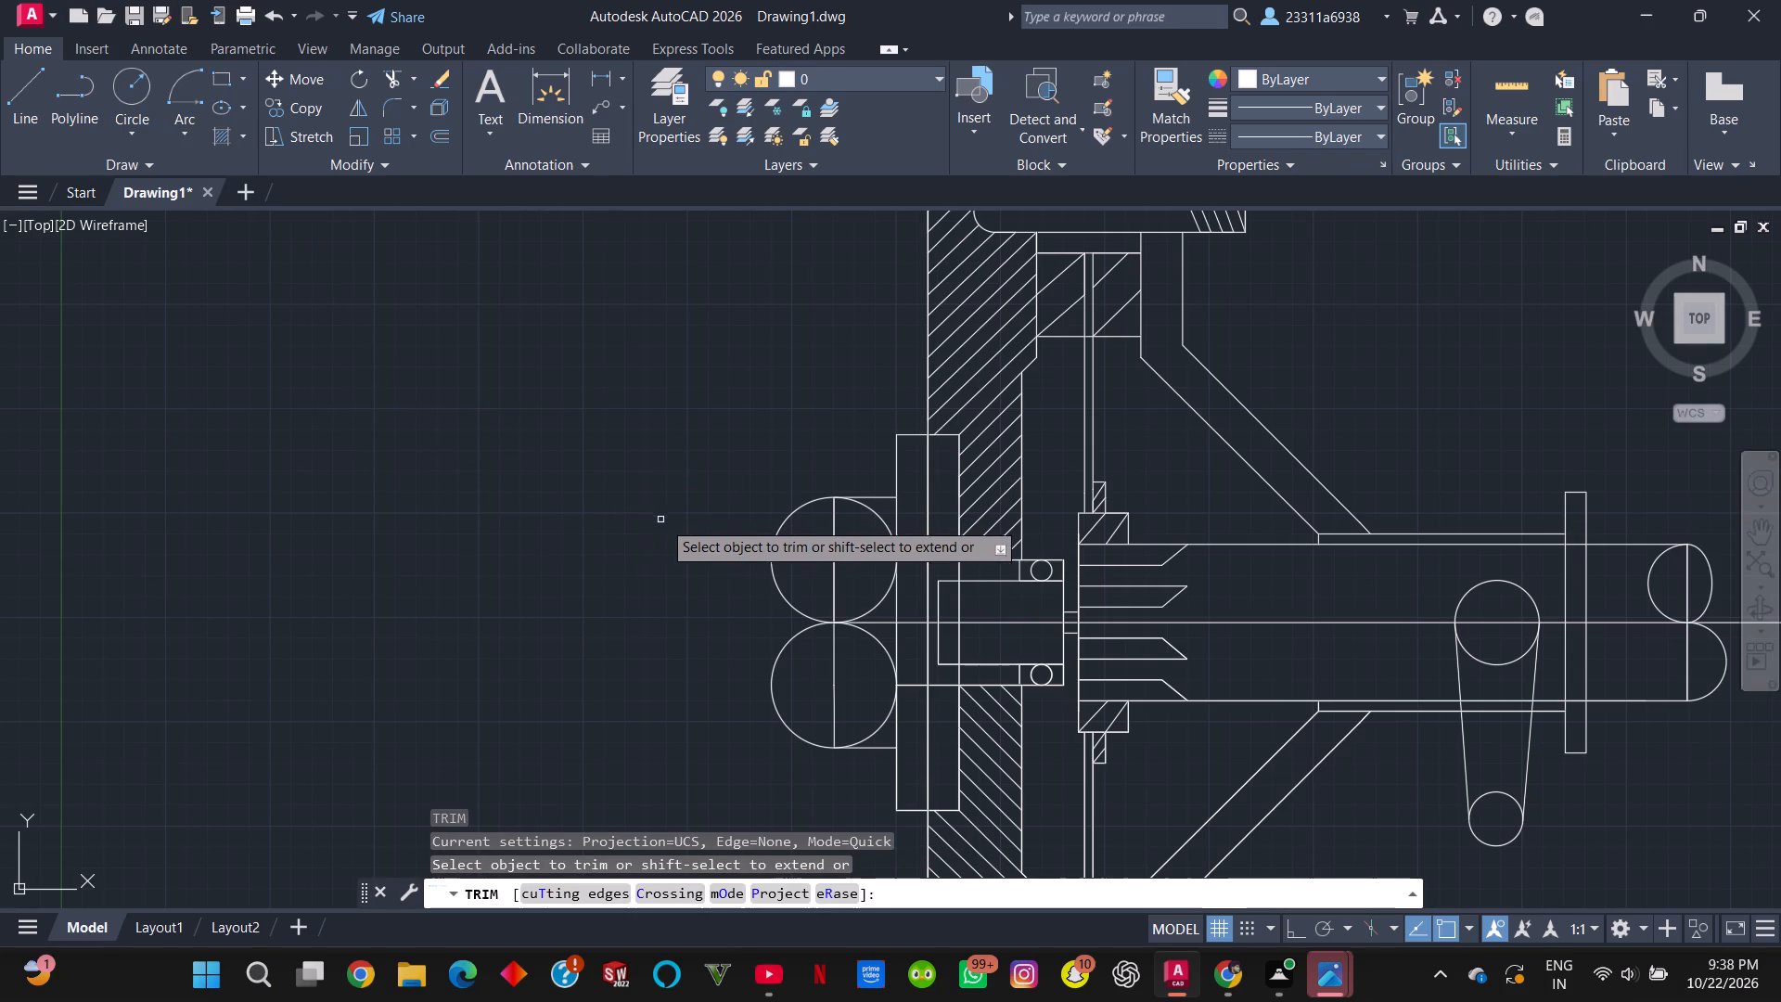
pyautogui.click(877, 511)
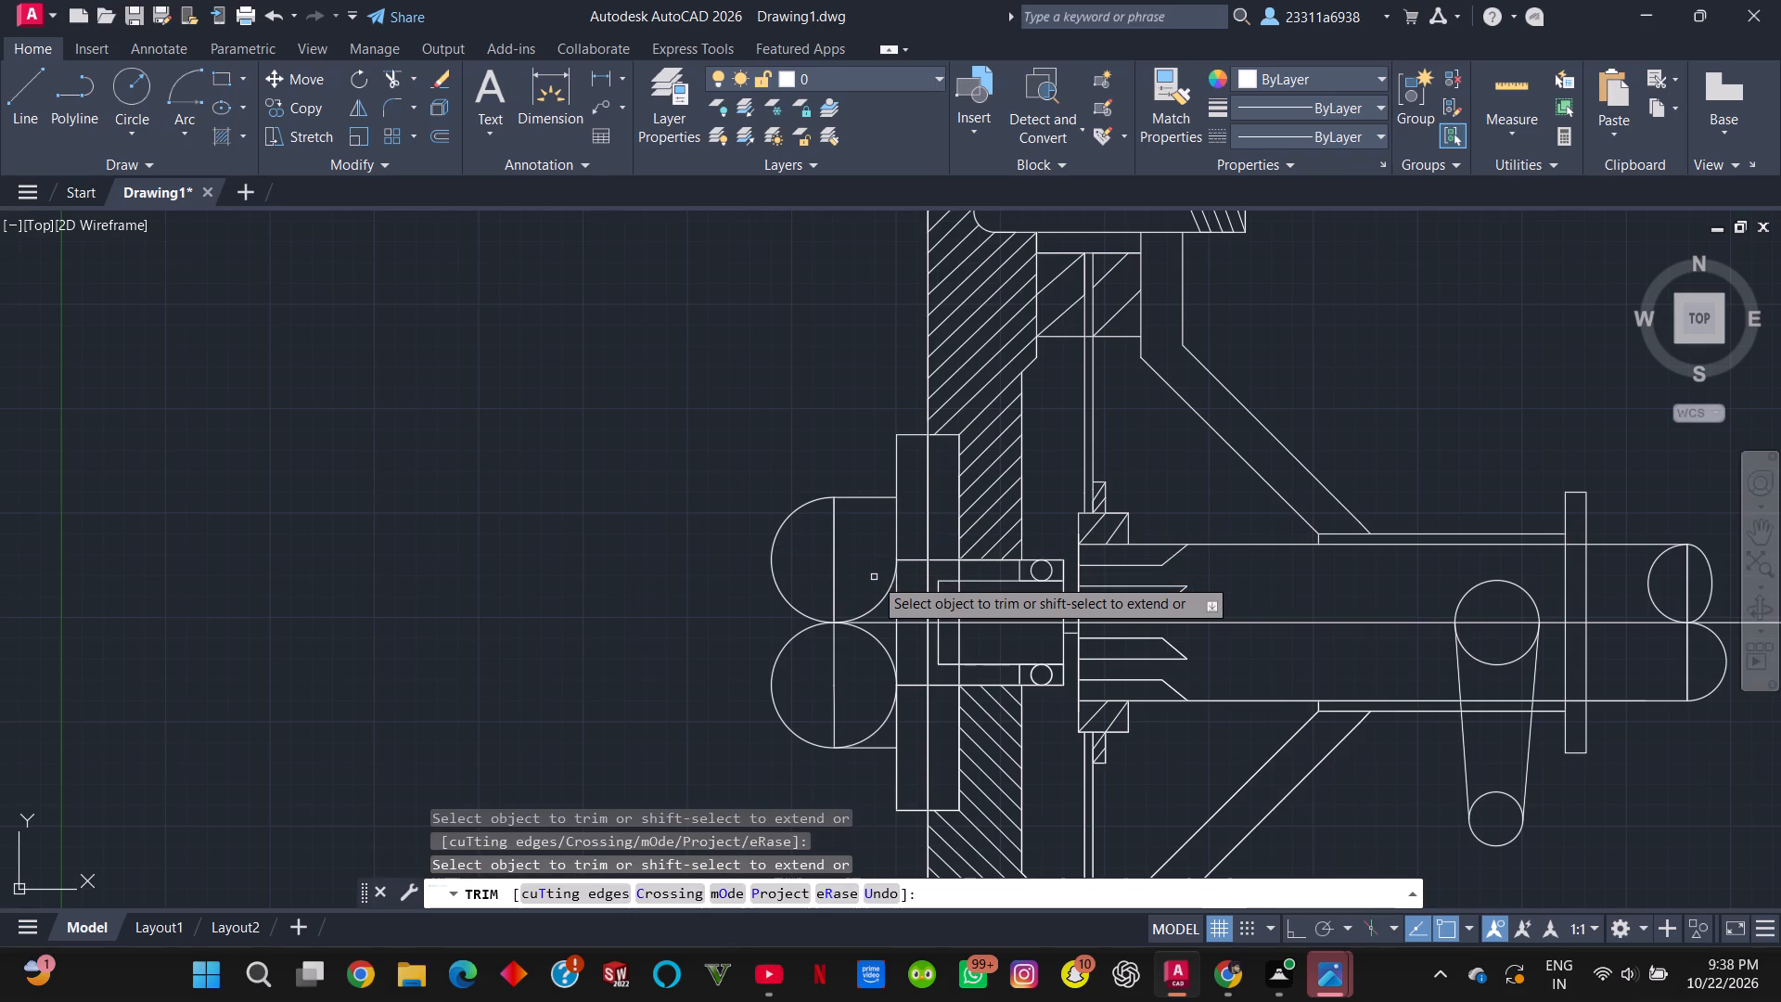
pyautogui.moveTo(874, 577); pyautogui.dragTo(882, 604)
pyautogui.moveTo(801, 658); pyautogui.dragTo(798, 658)
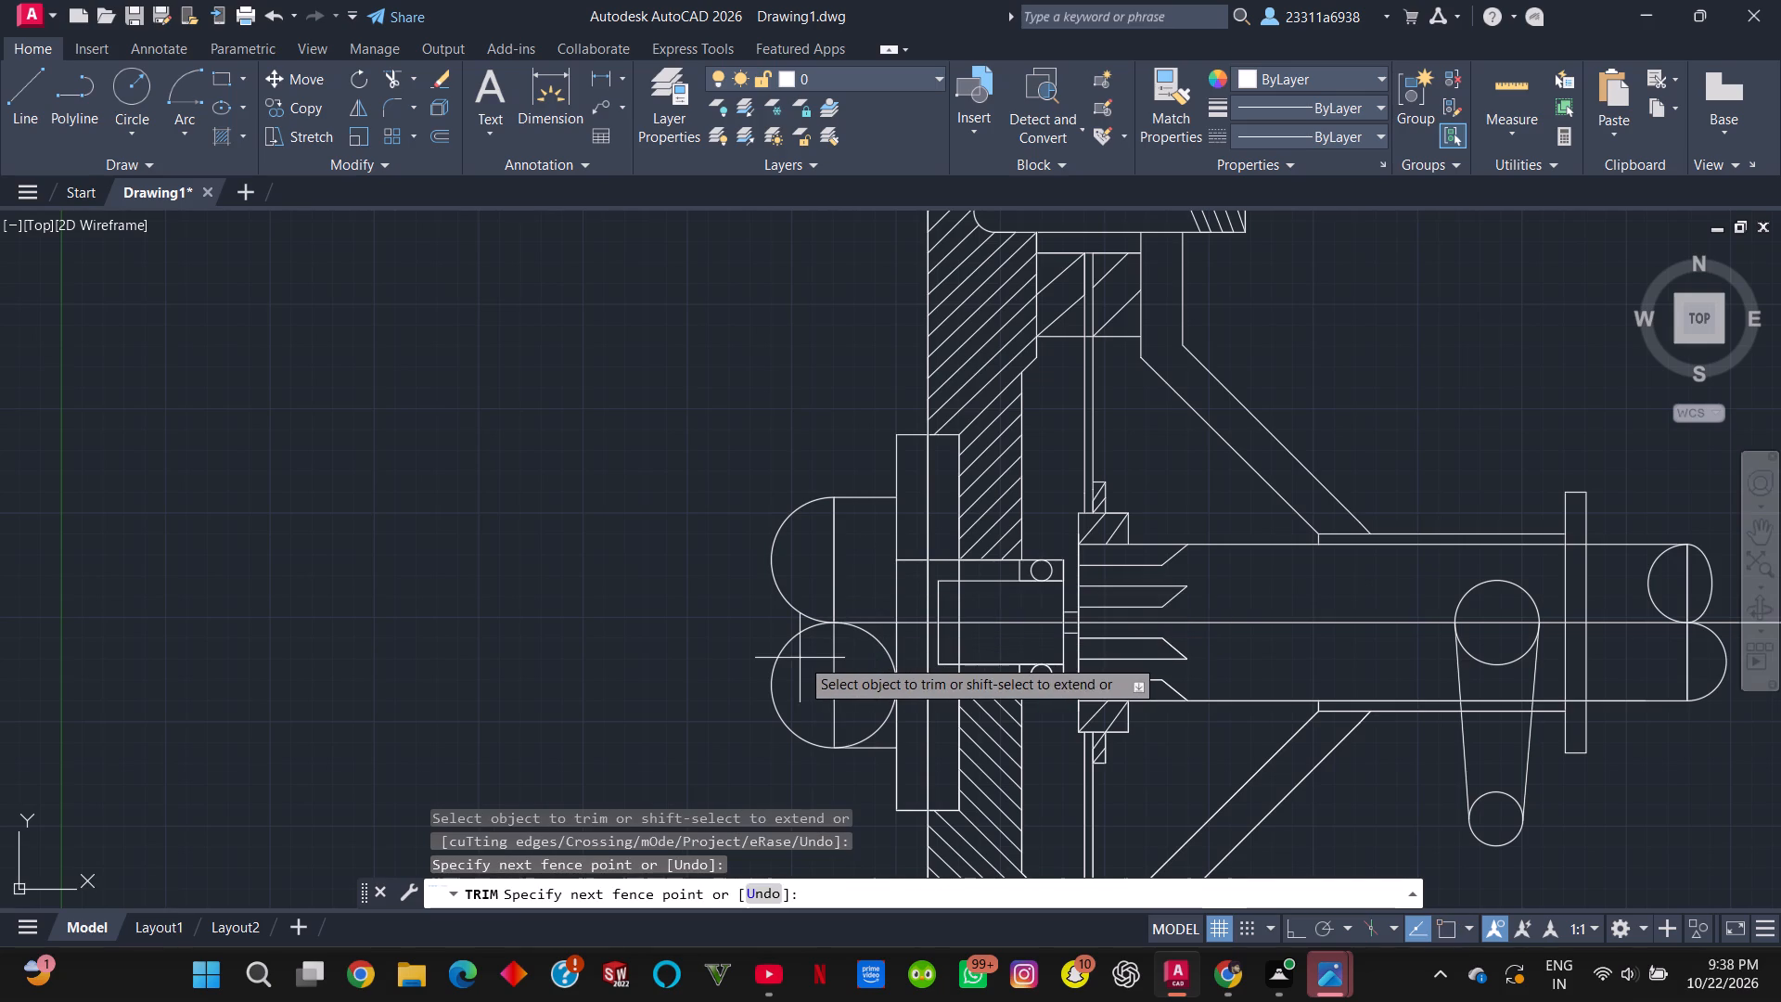
pyautogui.moveTo(798, 658); pyautogui.dragTo(756, 649)
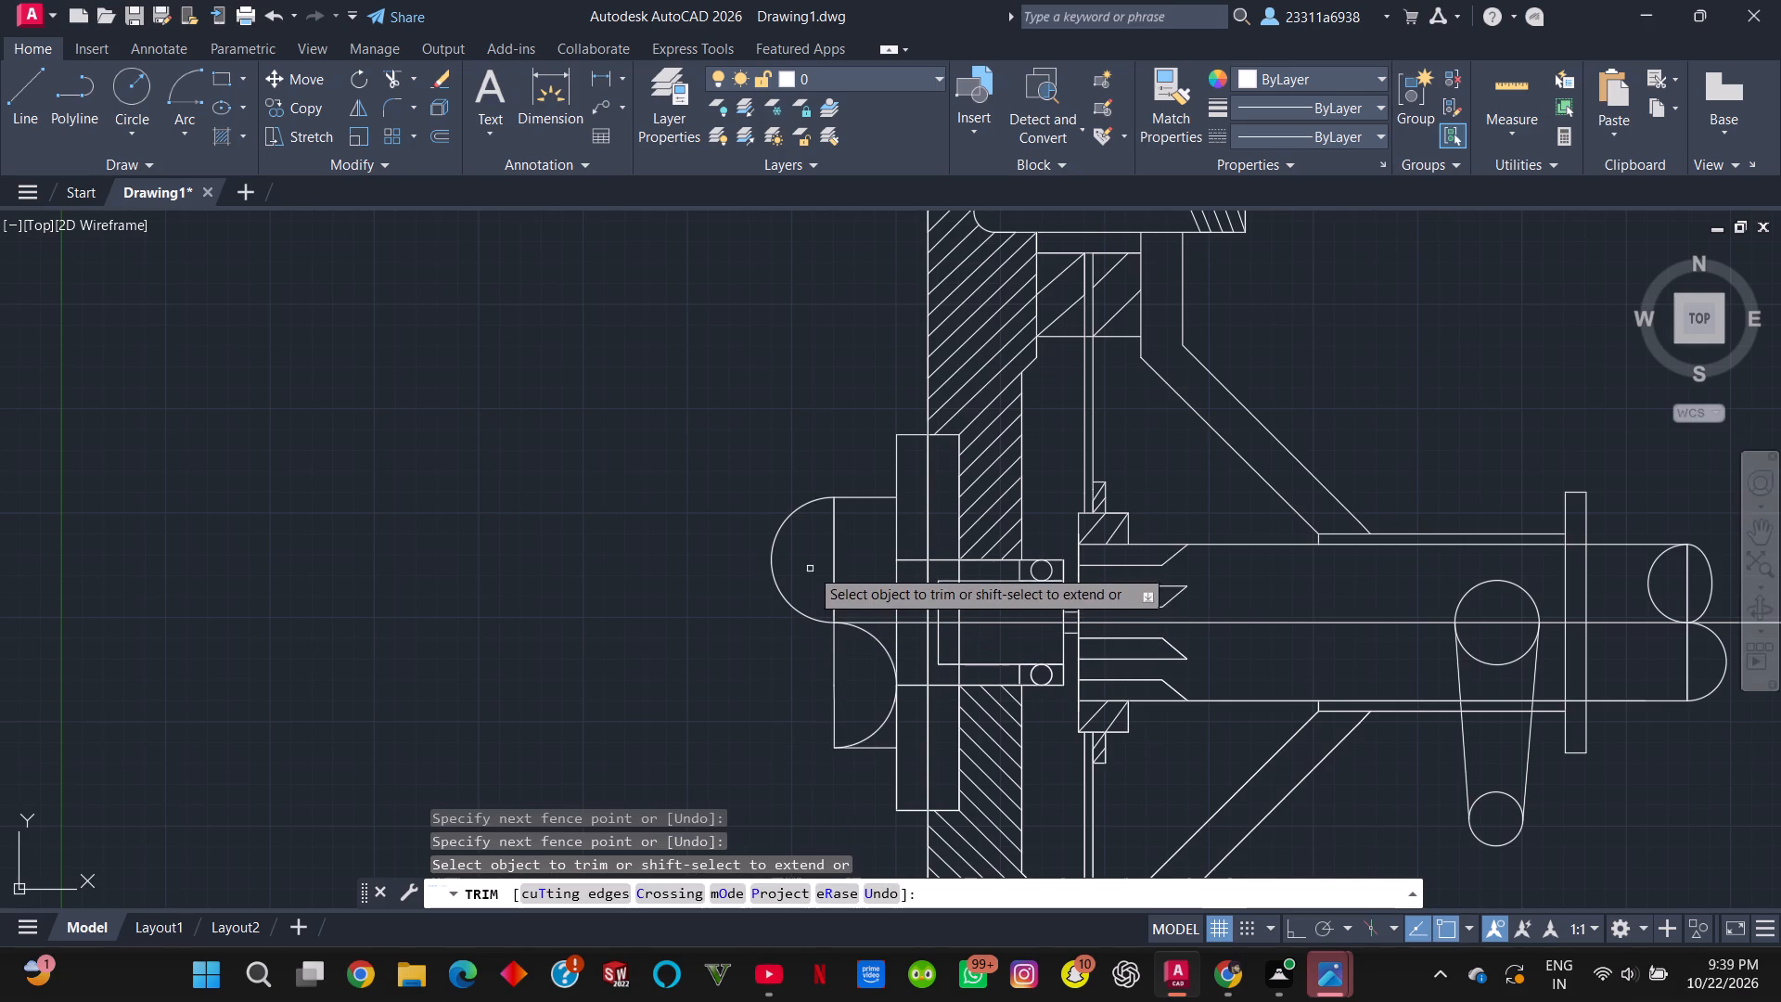
pyautogui.moveTo(810, 566); pyautogui.dragTo(853, 552)
# Trim the centreline and the vertical lines crossing the inside of the crankshaft, flange and pilot bearing recess.
pyautogui.moveTo(874, 602); pyautogui.dragTo(882, 631)
pyautogui.moveTo(1010, 603); pyautogui.dragTo(1008, 633)
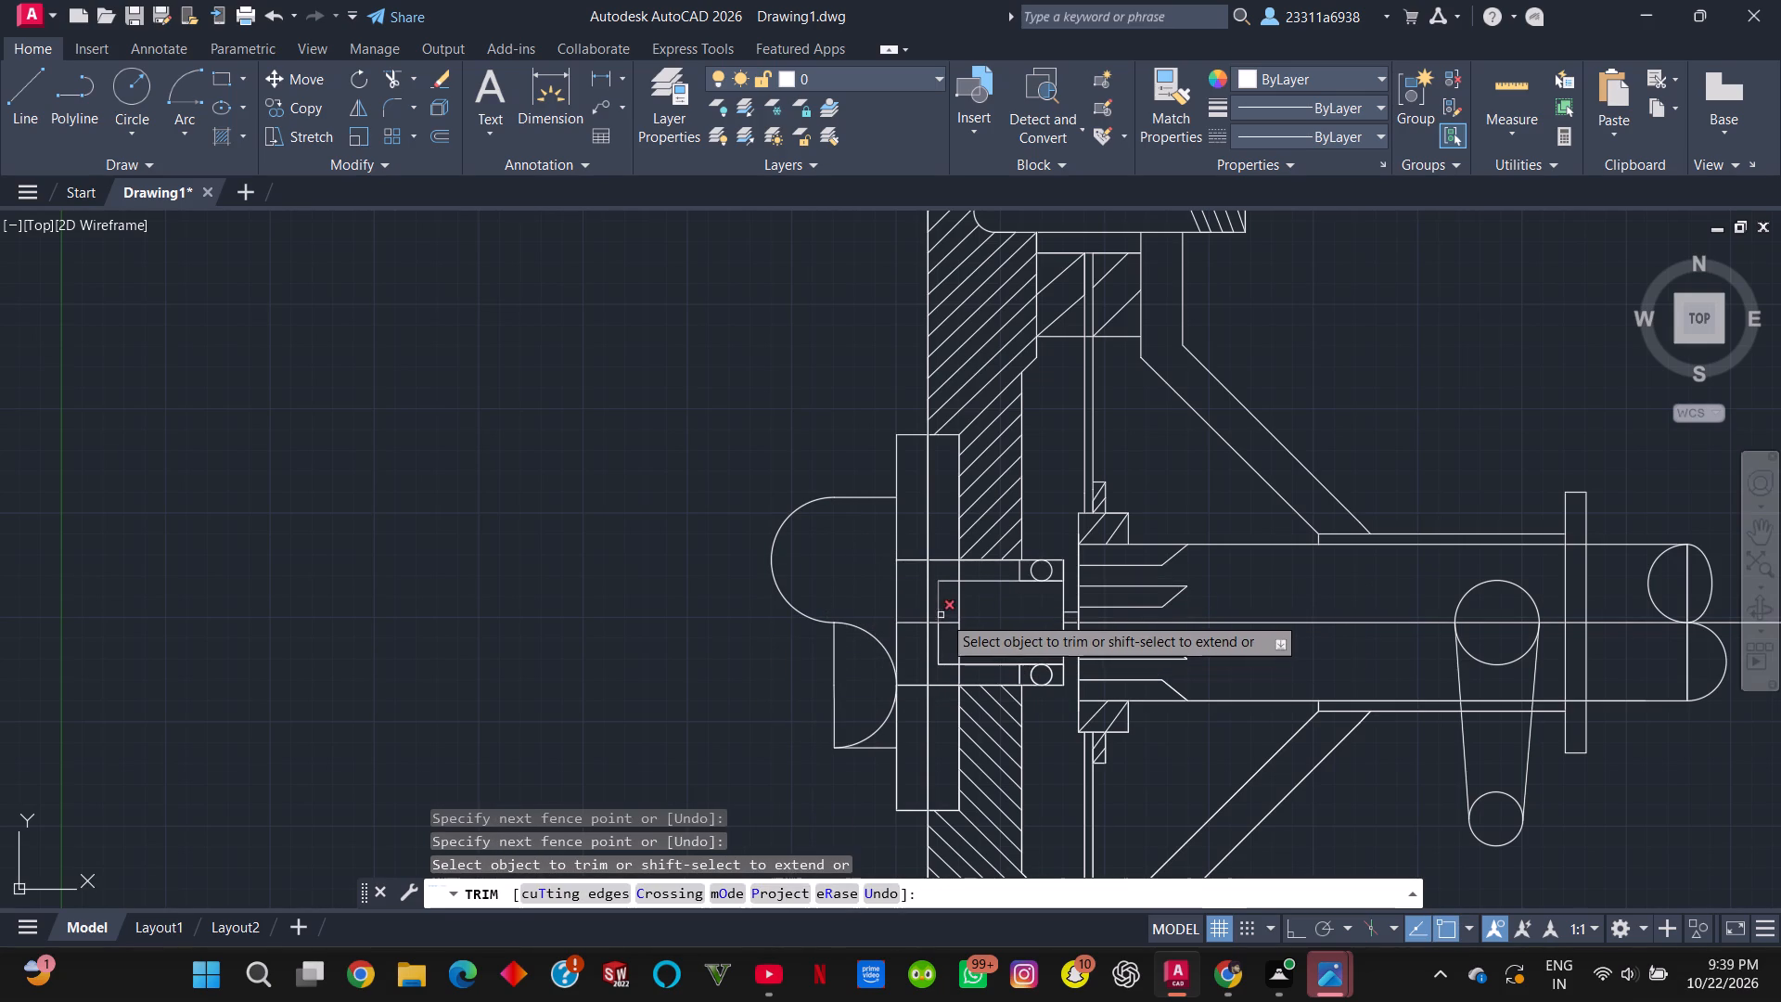
pyautogui.moveTo(912, 498); pyautogui.dragTo(932, 504)
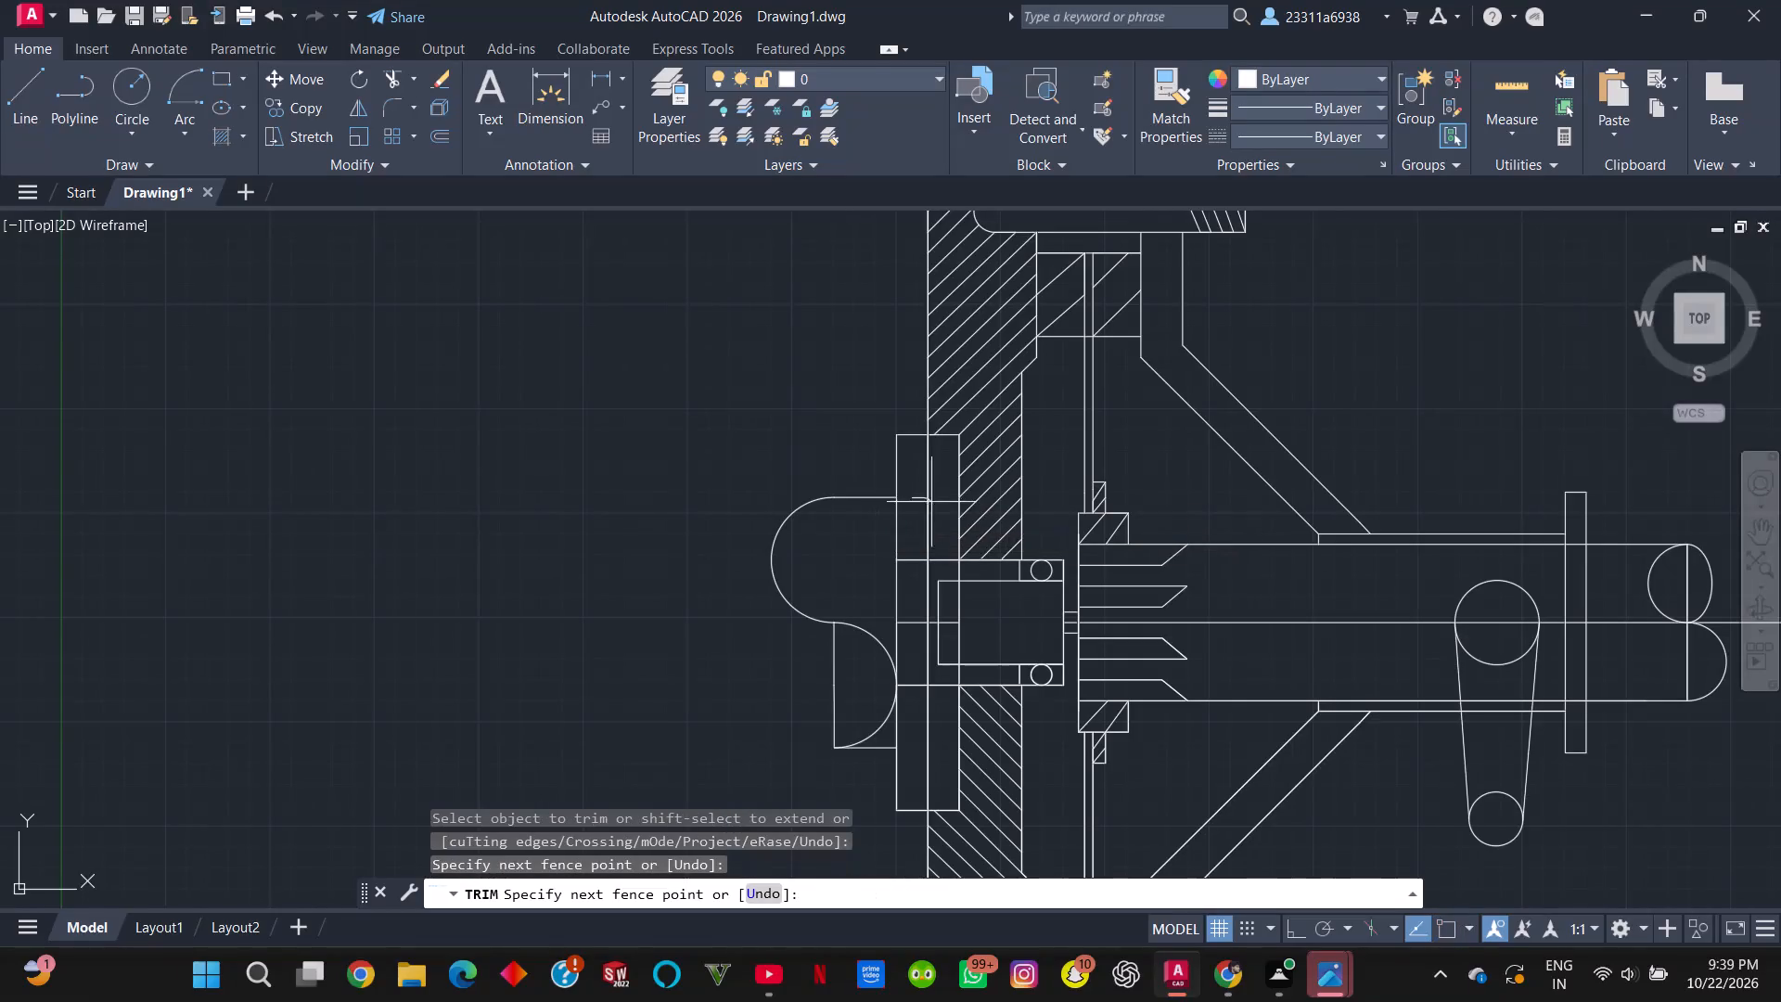
pyautogui.moveTo(932, 504); pyautogui.dragTo(946, 520)
pyautogui.moveTo(920, 581); pyautogui.dragTo(929, 581)
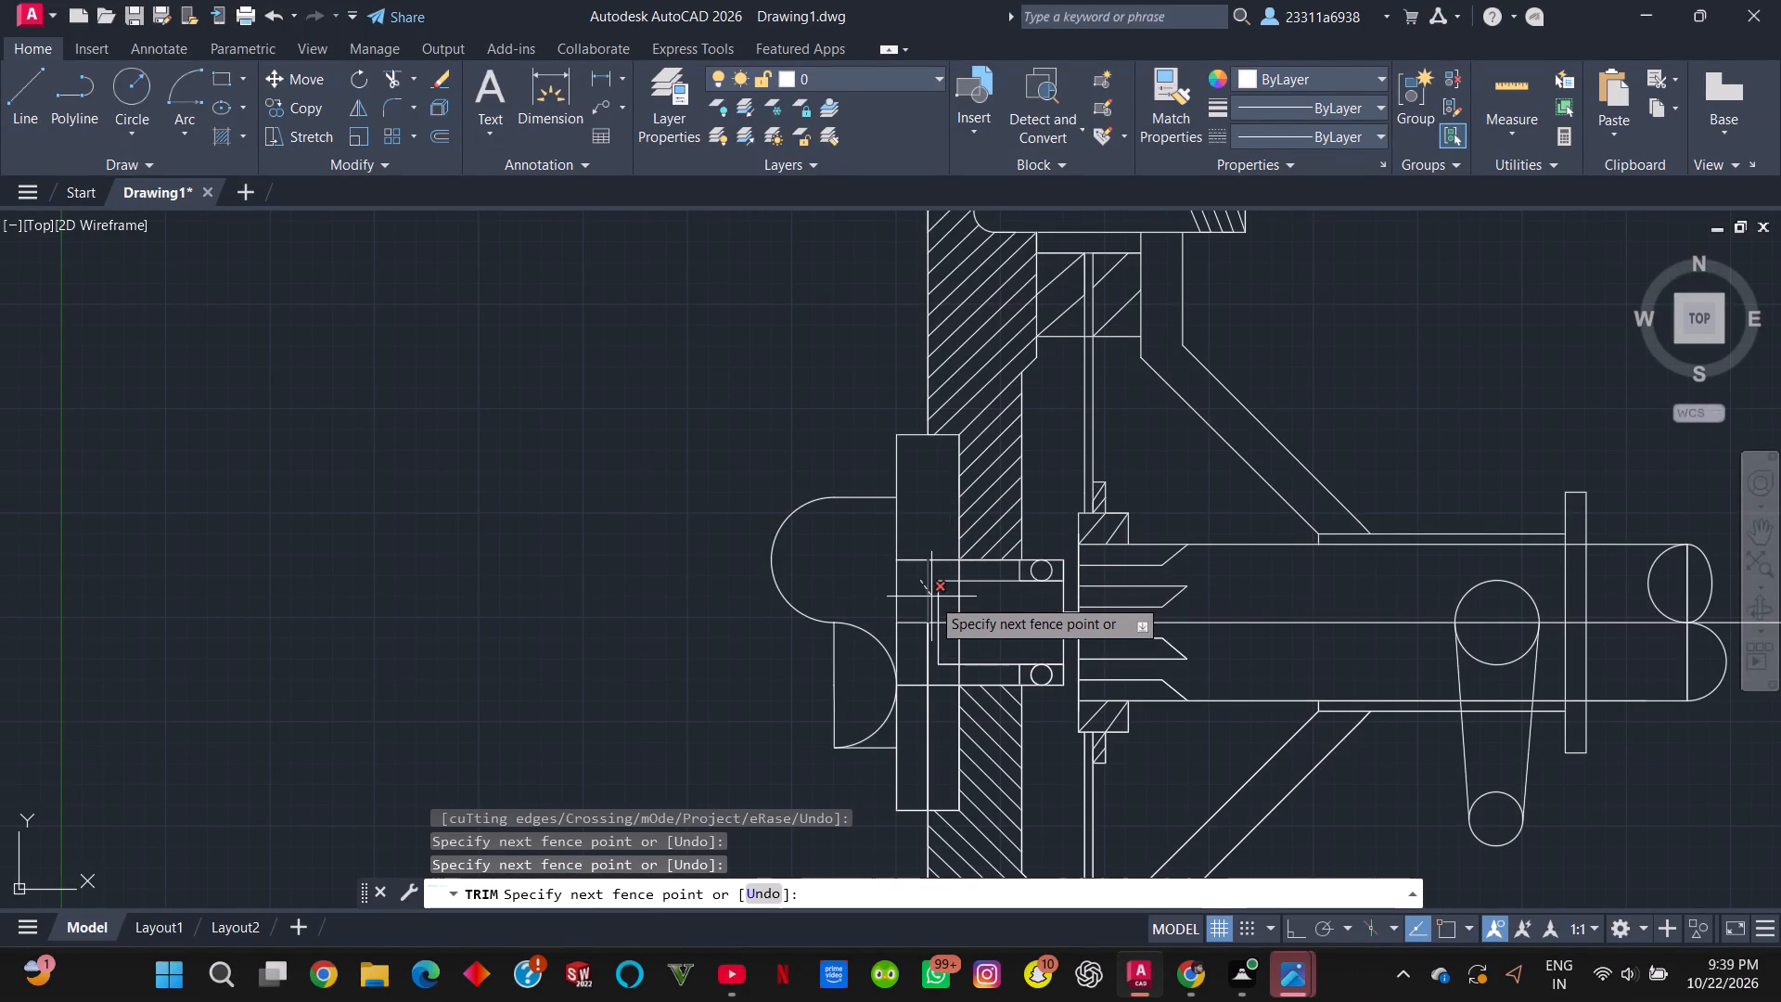
pyautogui.click(931, 597)
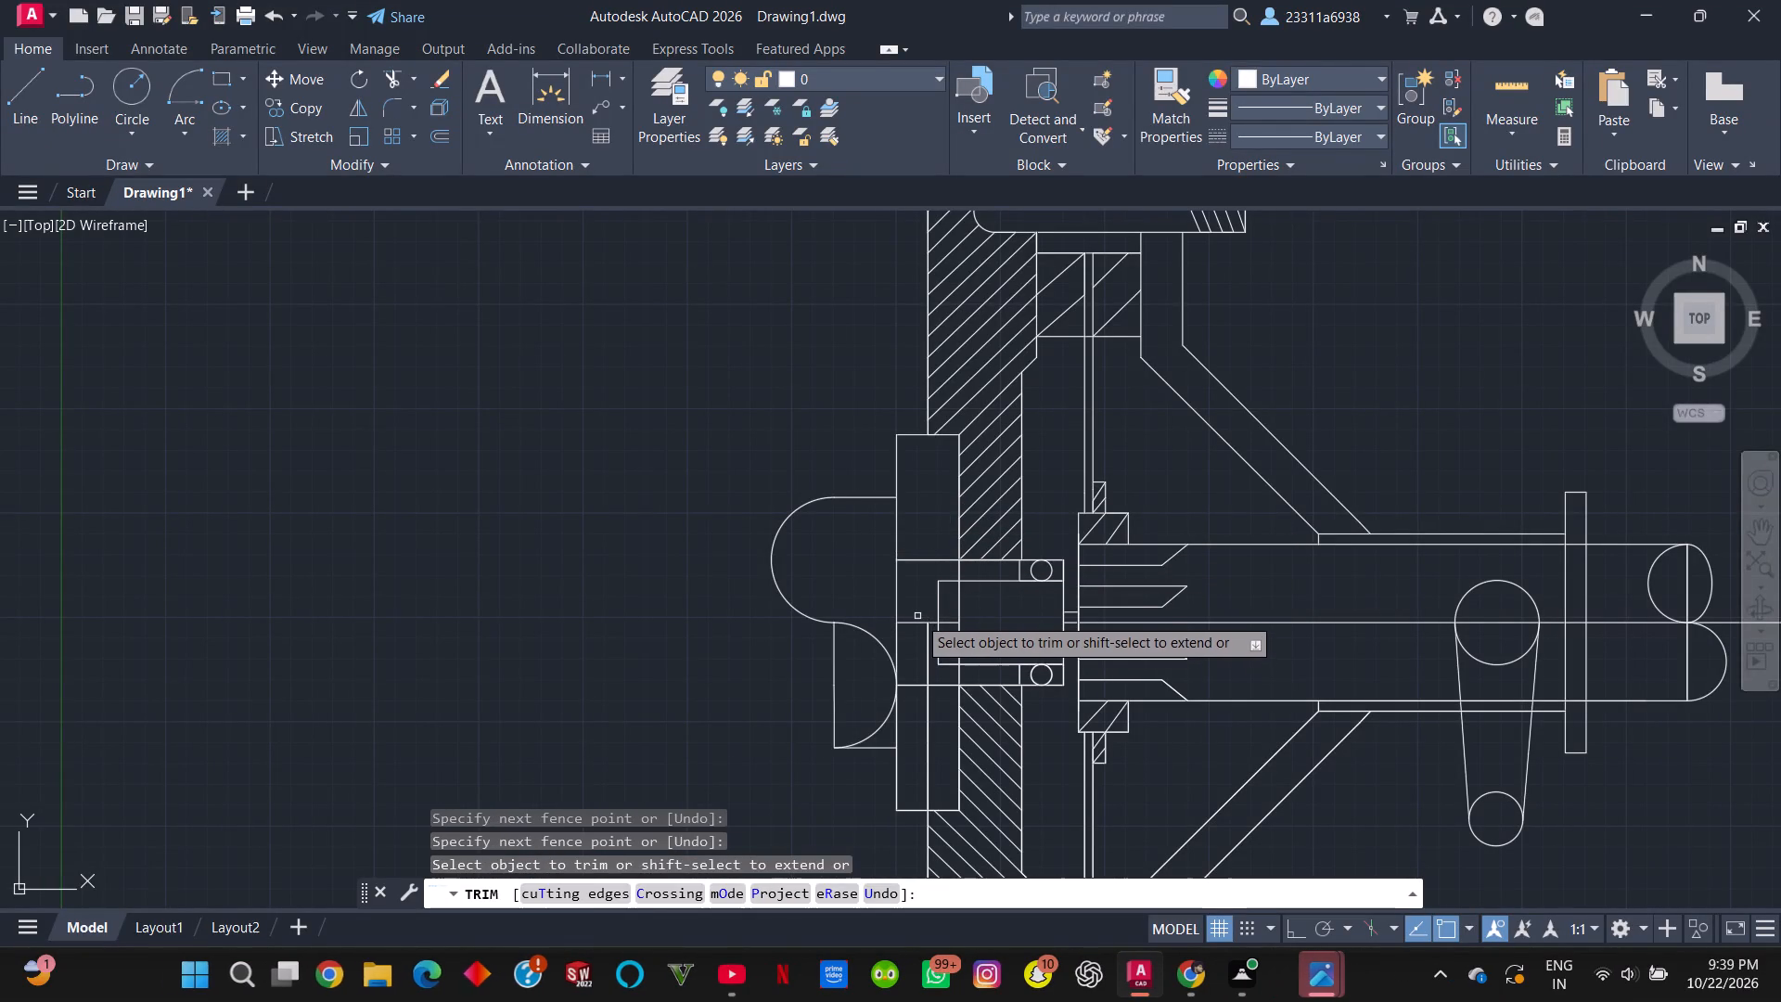
pyautogui.moveTo(916, 640); pyautogui.dragTo(931, 657)
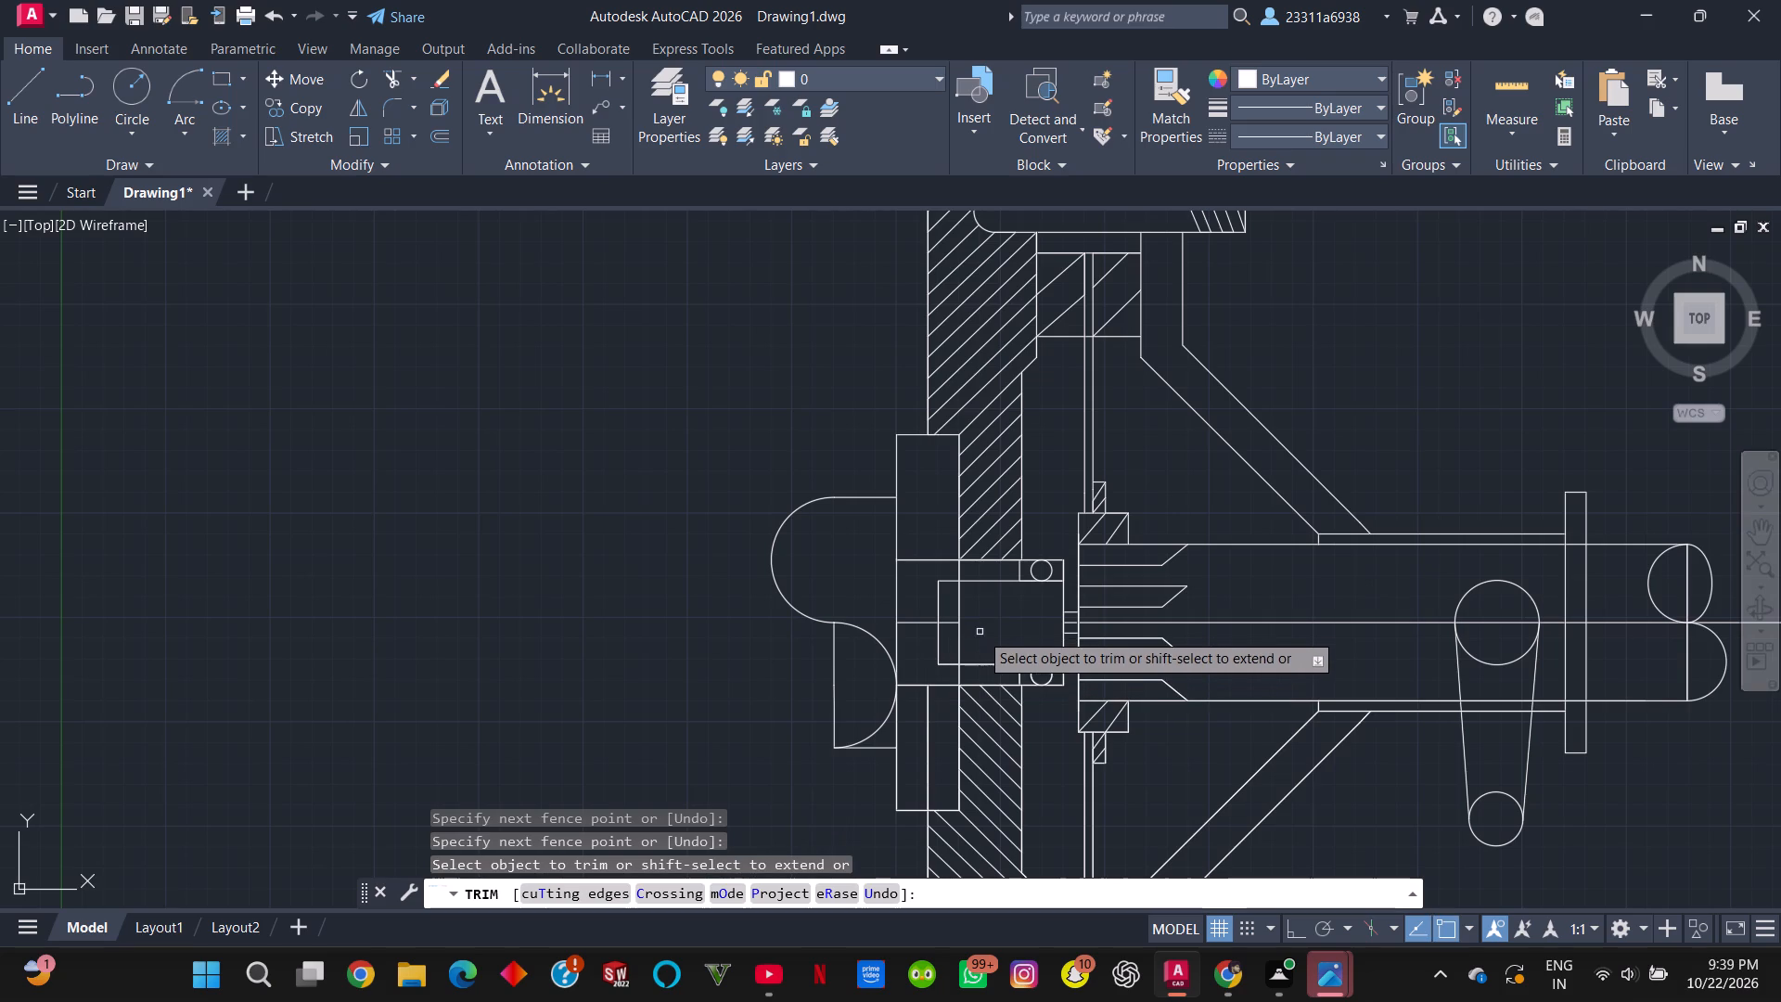
pyautogui.moveTo(915, 609); pyautogui.dragTo(916, 636)
pyautogui.moveTo(951, 609); pyautogui.dragTo(950, 641)
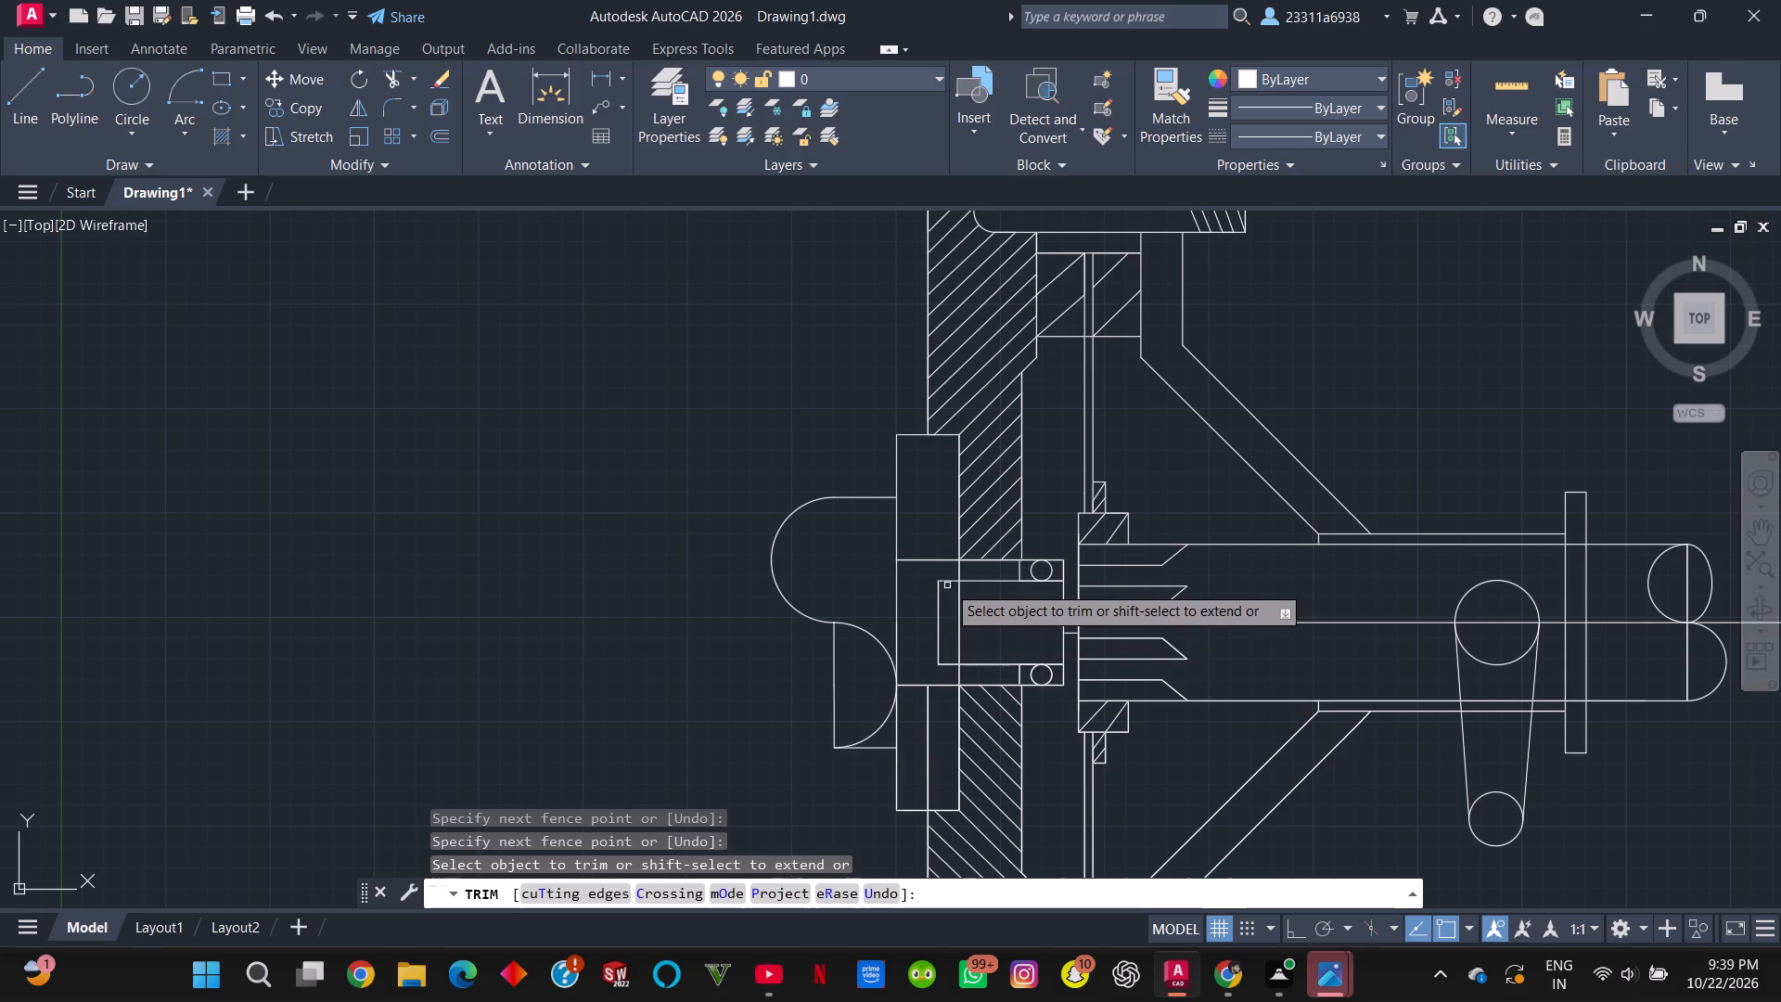
pyautogui.moveTo(952, 572); pyautogui.dragTo(969, 576)
pyautogui.moveTo(950, 626); pyautogui.dragTo(961, 626)
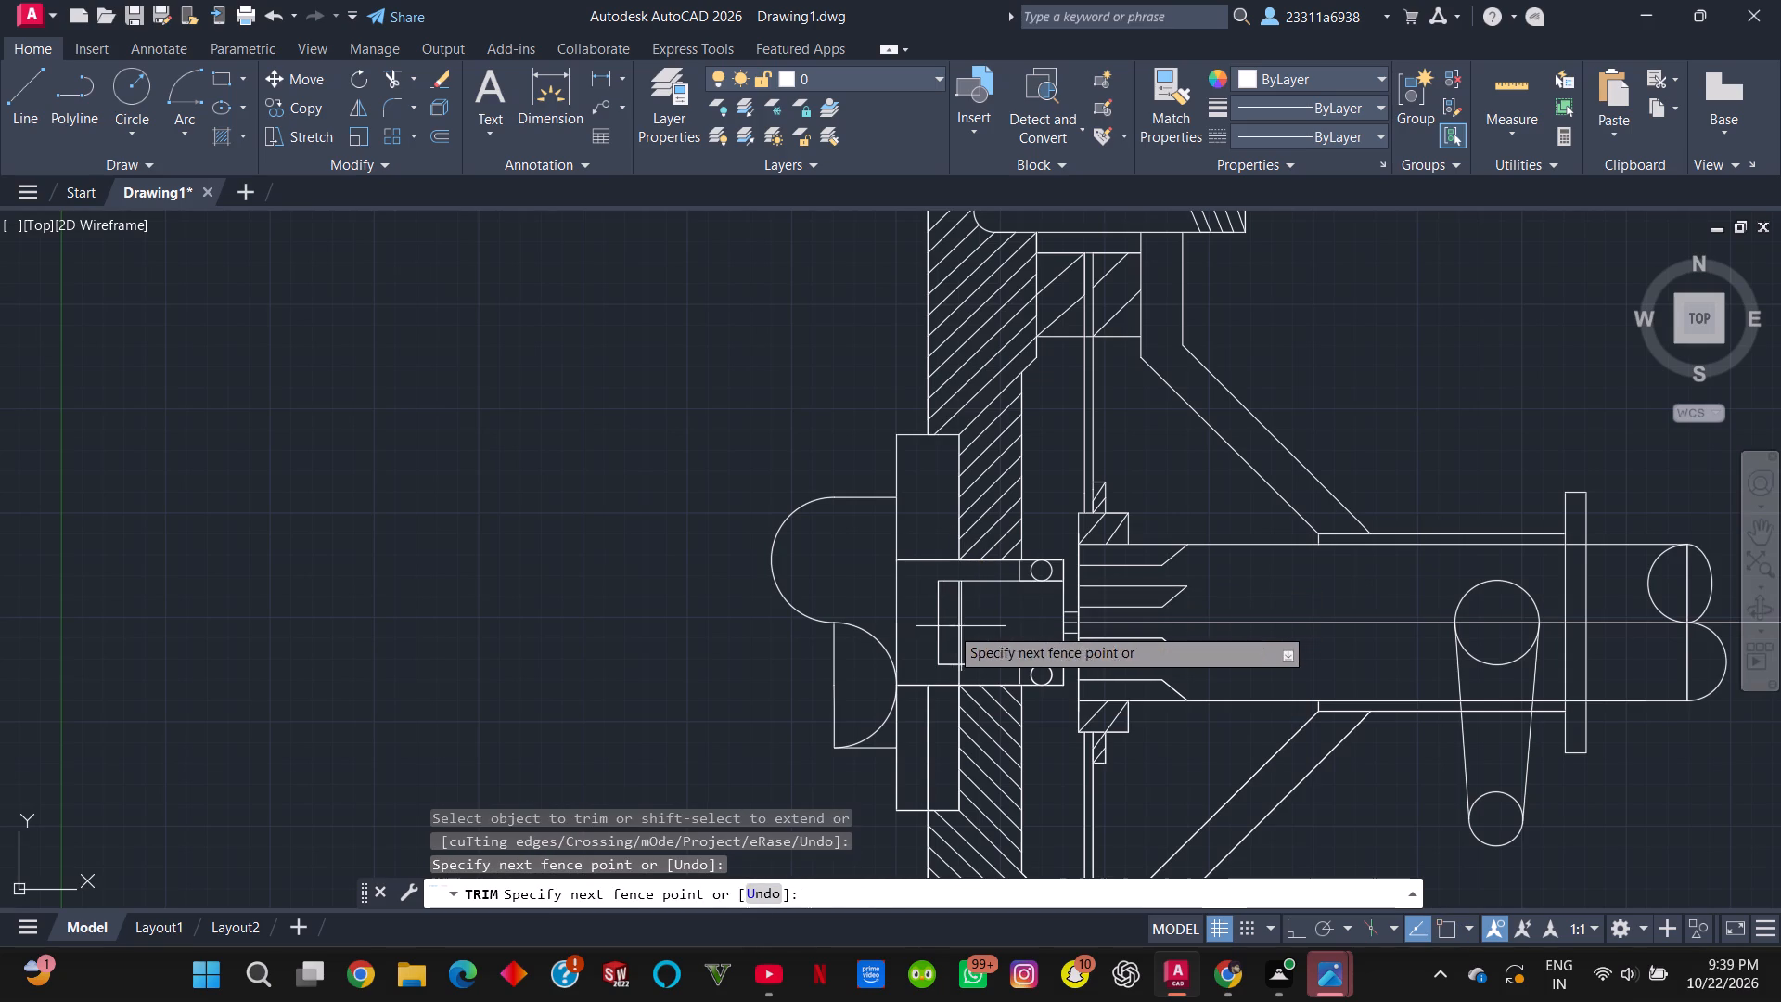
pyautogui.moveTo(961, 626); pyautogui.dragTo(967, 632)
pyautogui.moveTo(949, 672); pyautogui.dragTo(966, 679)
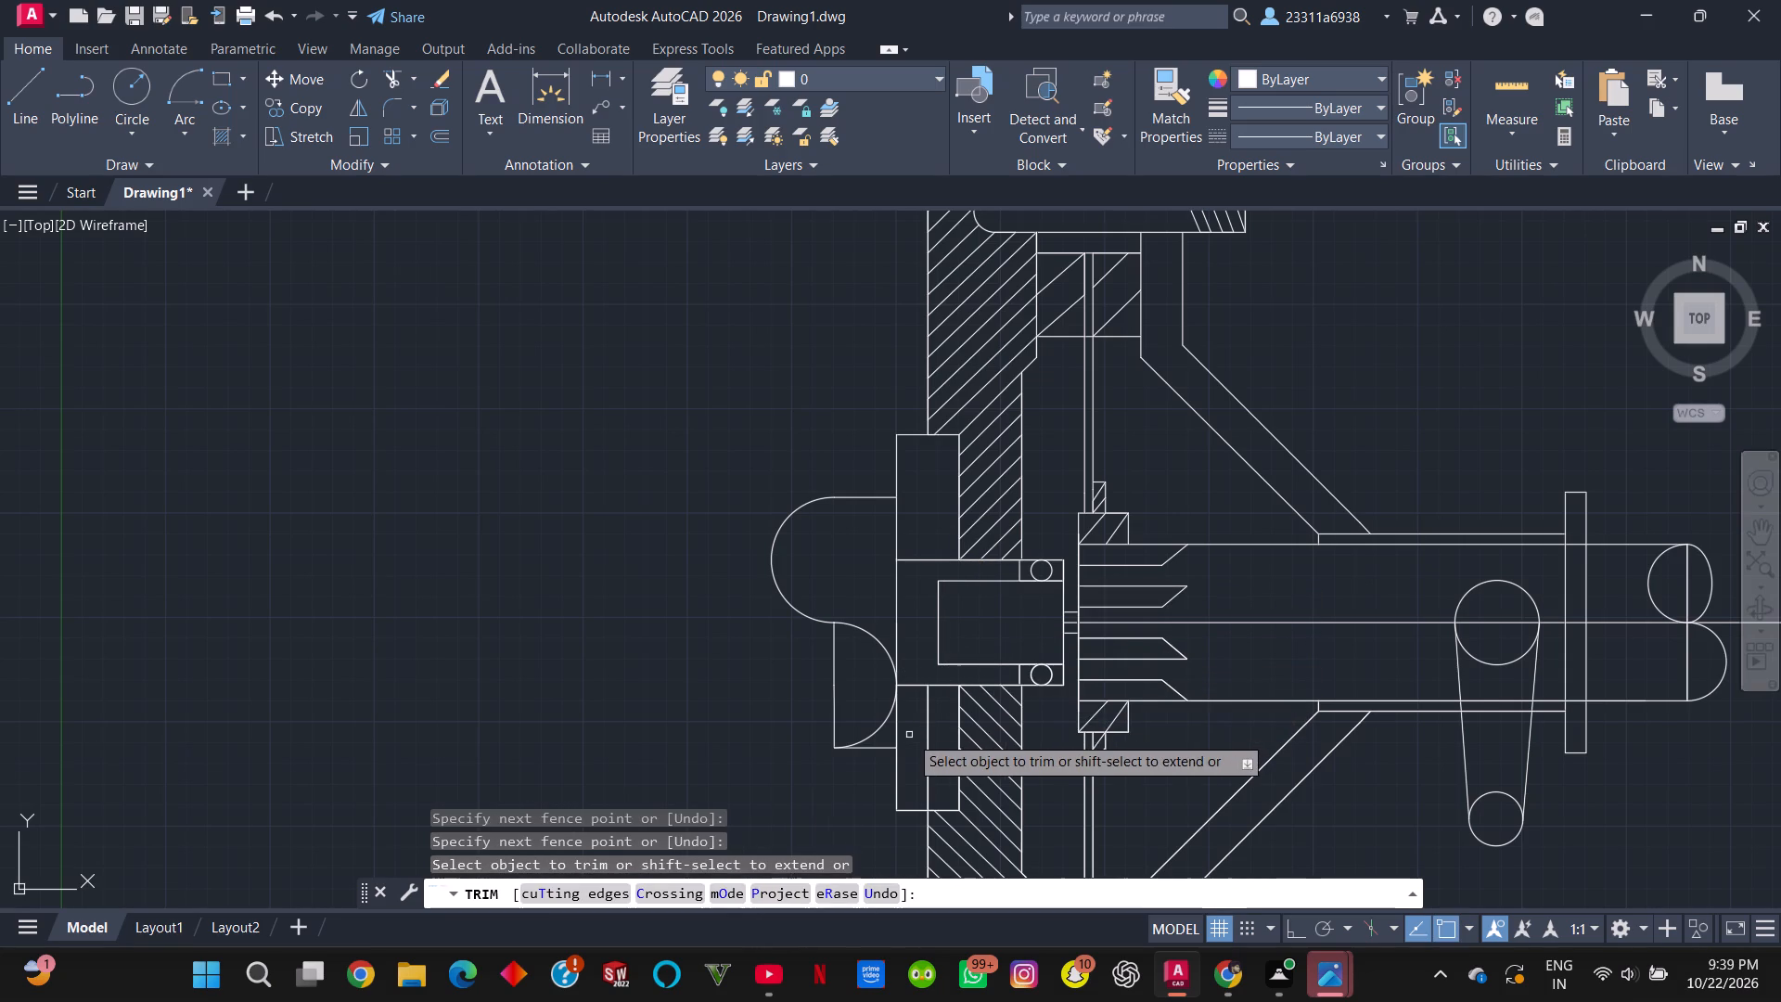
pyautogui.moveTo(909, 735); pyautogui.dragTo(935, 743)
# Trim the centreline in the small gap beside the bearing recess and along the splined shaft up to the lever circle.
pyautogui.scroll(2, 1089, 639)
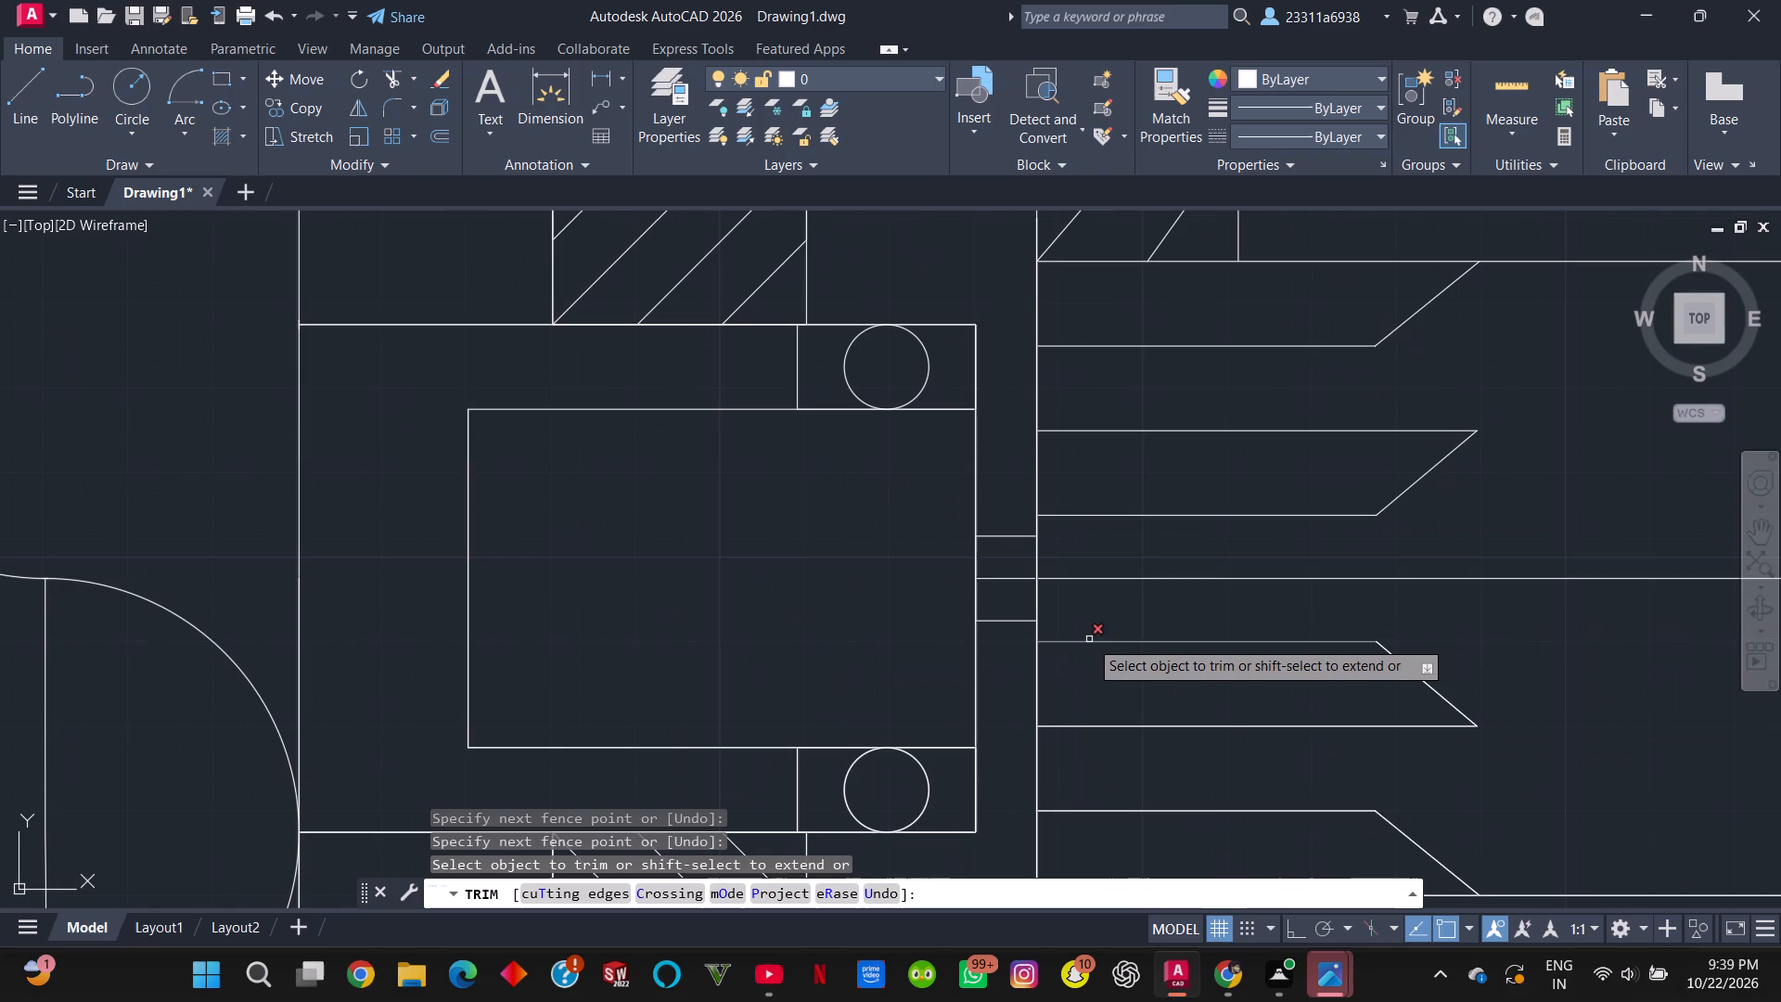
pyautogui.scroll(1, 1089, 639)
pyautogui.moveTo(1016, 569); pyautogui.dragTo(1016, 590)
pyautogui.scroll(-2, 1026, 585)
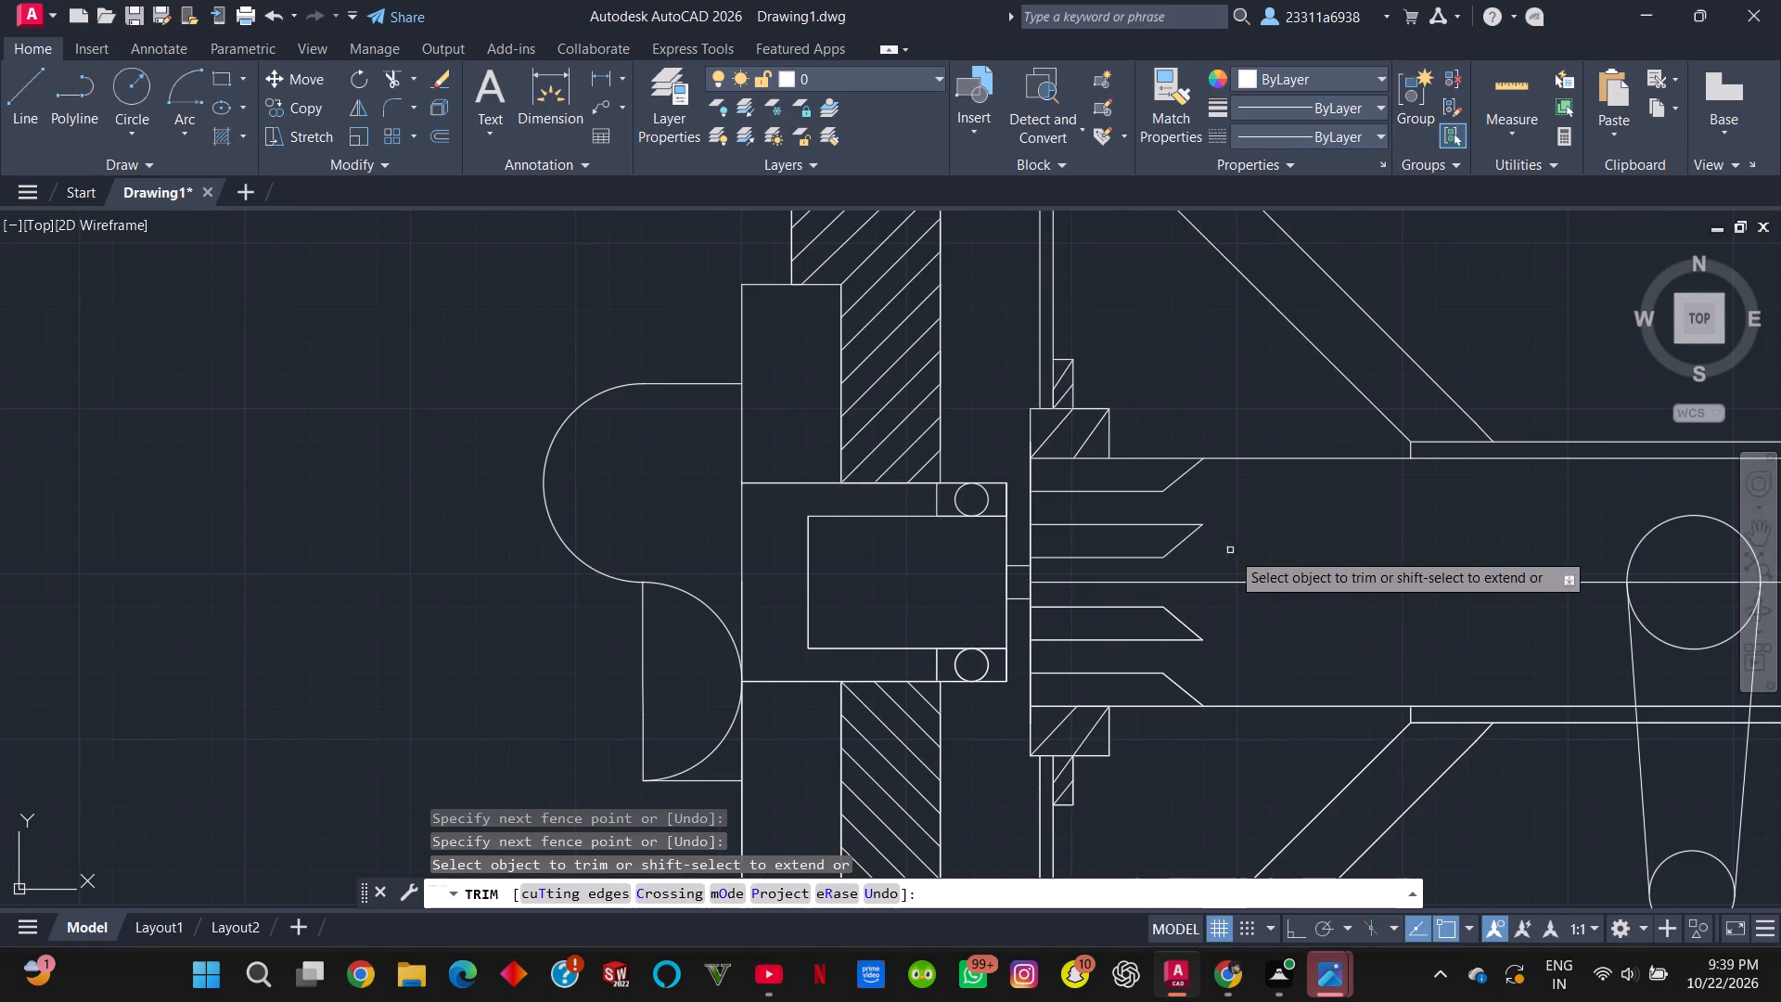
pyautogui.moveTo(1415, 557); pyautogui.dragTo(1401, 608)
# Trim the centreline through the lever circle, collar and shaft end, and remove the remainder beyond the shaft's break end.
pyautogui.scroll(2, 1479, 599)
pyautogui.scroll(-3, 1480, 599)
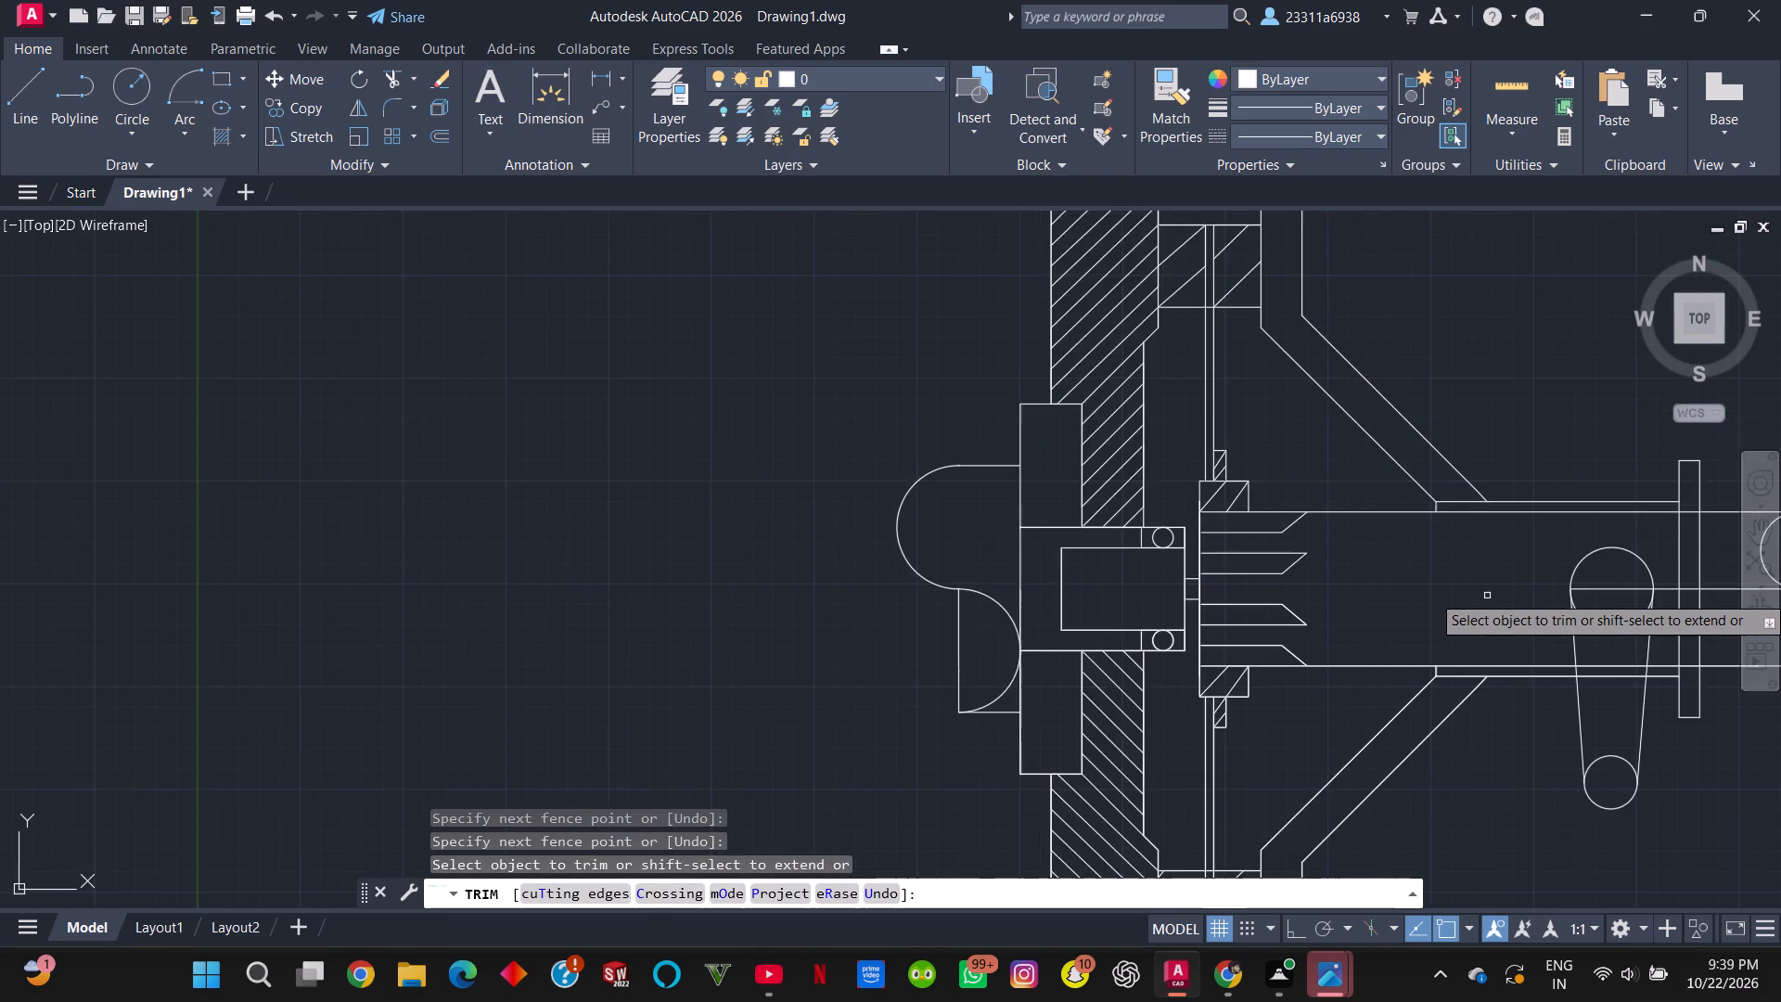
pyautogui.scroll(-1, 1491, 586)
pyautogui.moveTo(1491, 586); pyautogui.dragTo(1195, 712, button='middle')
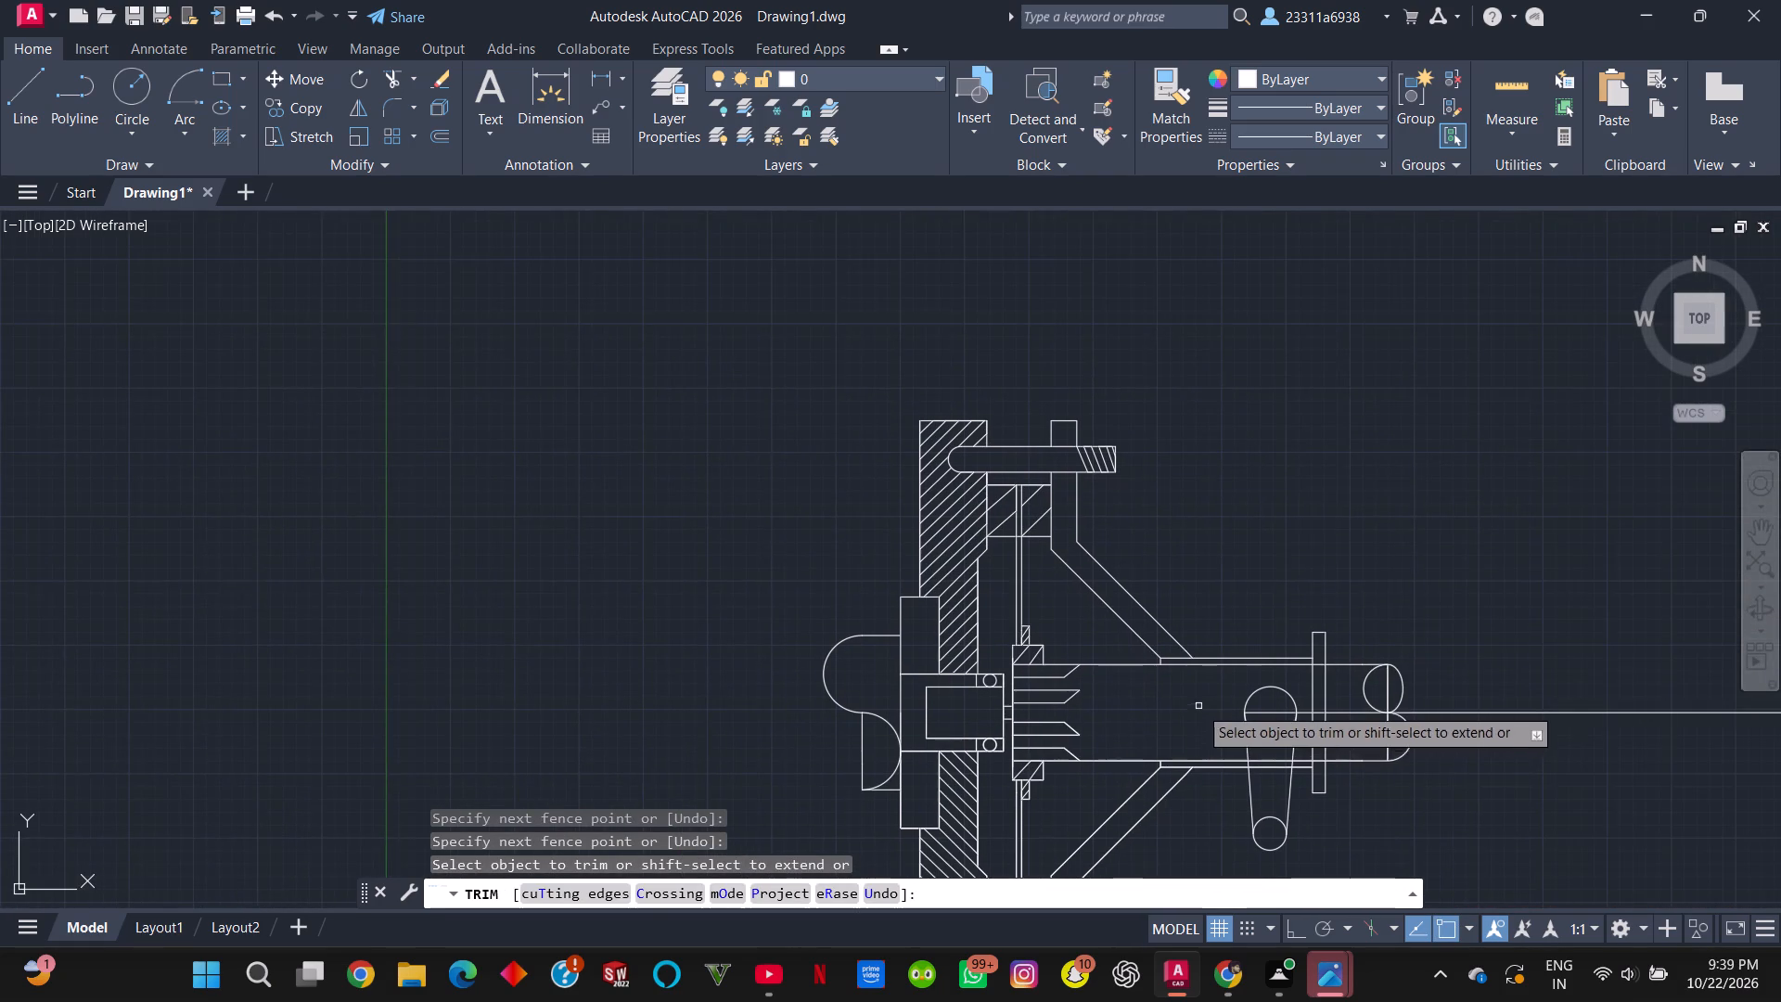
pyautogui.scroll(1, 1267, 718)
pyautogui.moveTo(1269, 700); pyautogui.dragTo(1274, 726)
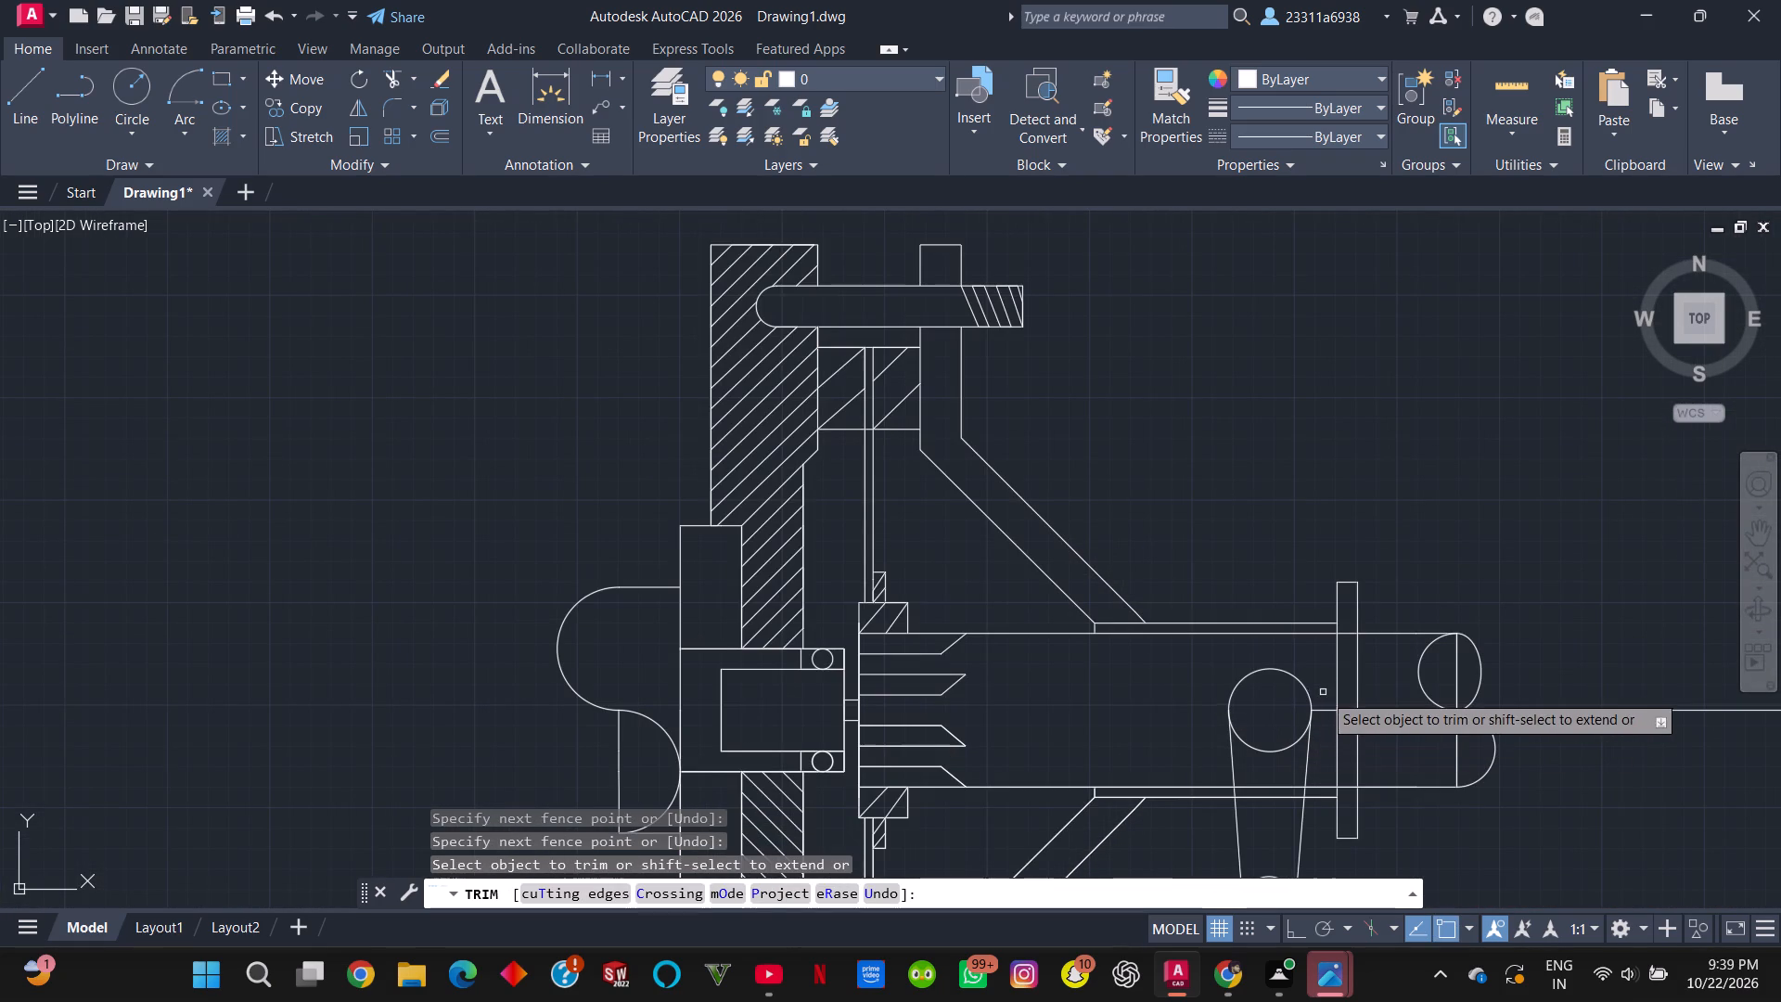
pyautogui.moveTo(1327, 698); pyautogui.dragTo(1327, 741)
pyautogui.moveTo(1346, 698); pyautogui.dragTo(1339, 733)
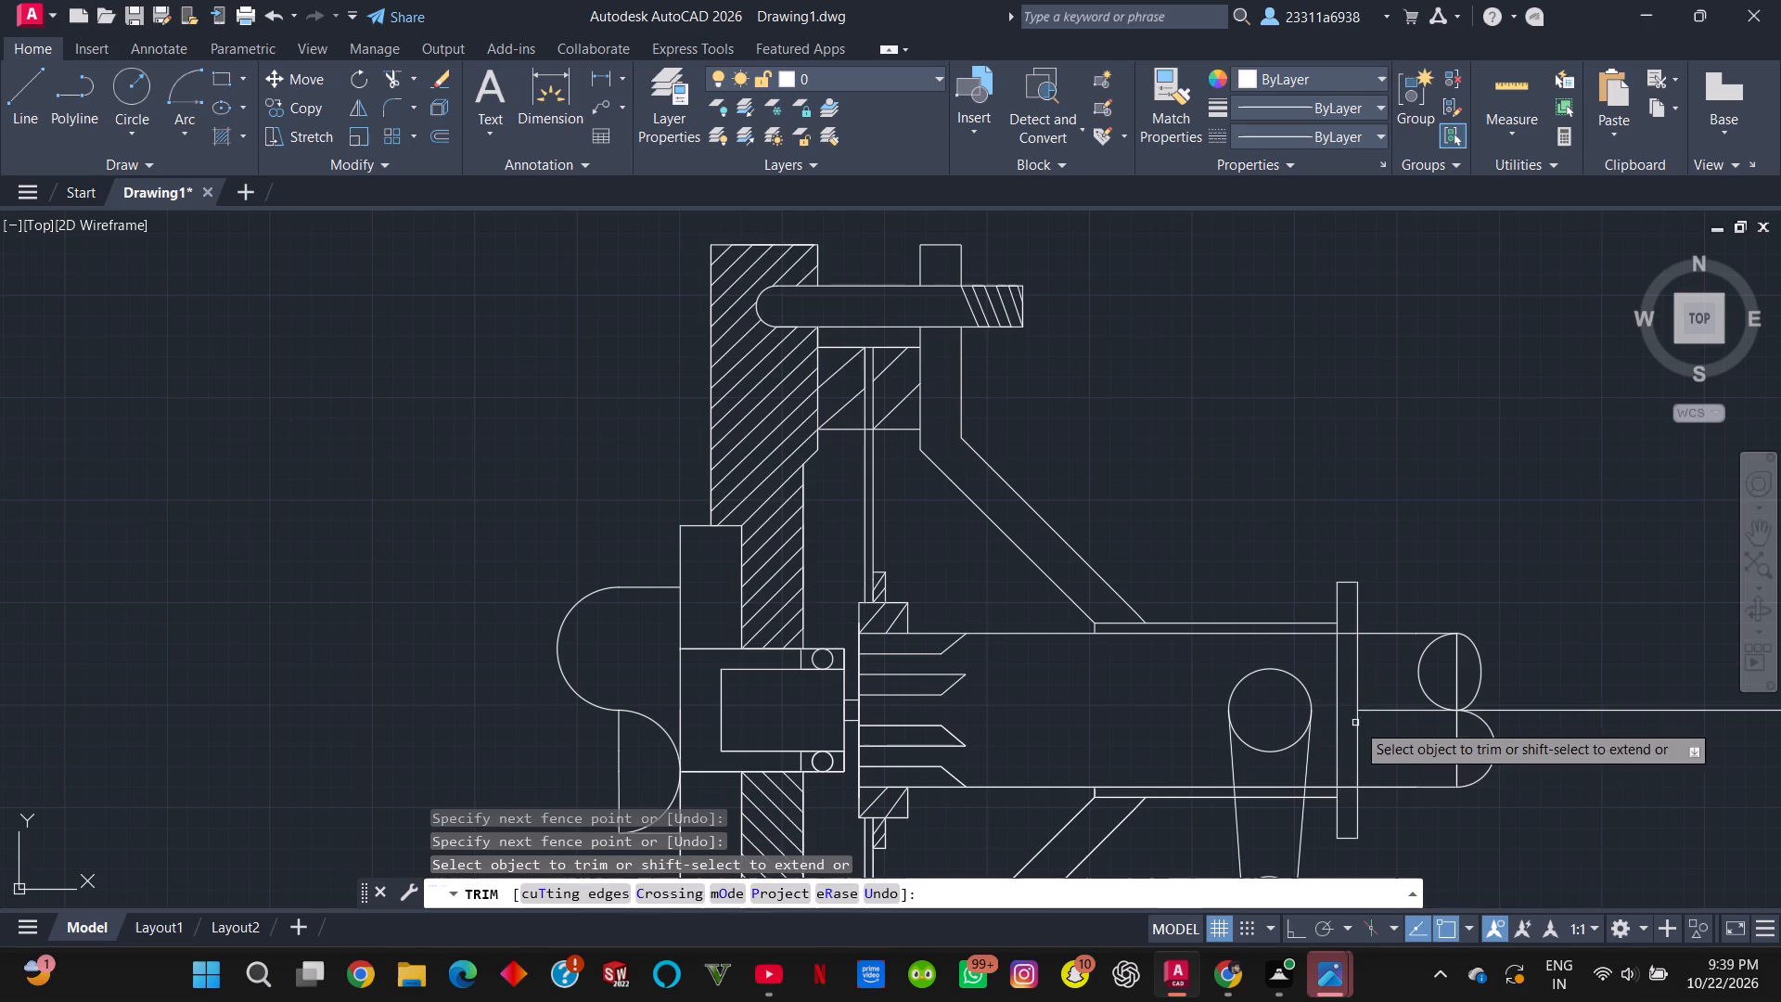
pyautogui.moveTo(1386, 691); pyautogui.dragTo(1396, 744)
pyautogui.moveTo(1544, 684); pyautogui.dragTo(1574, 769)
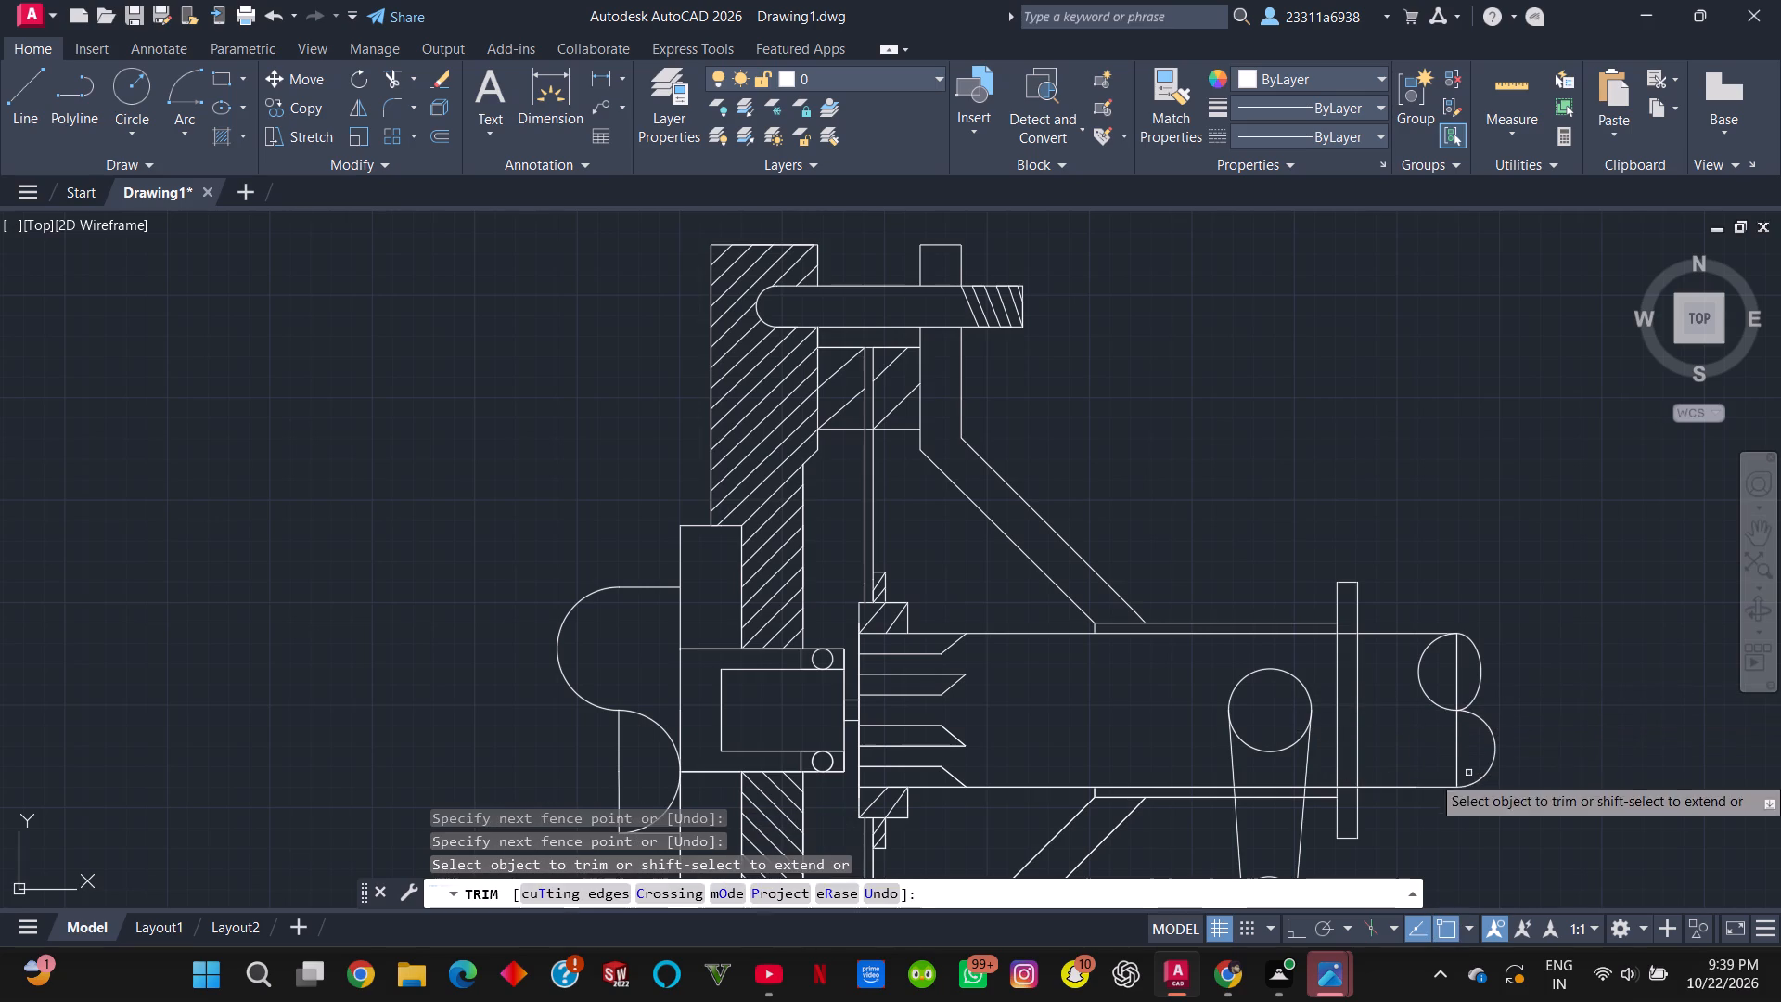
pyautogui.scroll(1, 596, 777)
pyautogui.scroll(-1, 596, 777)
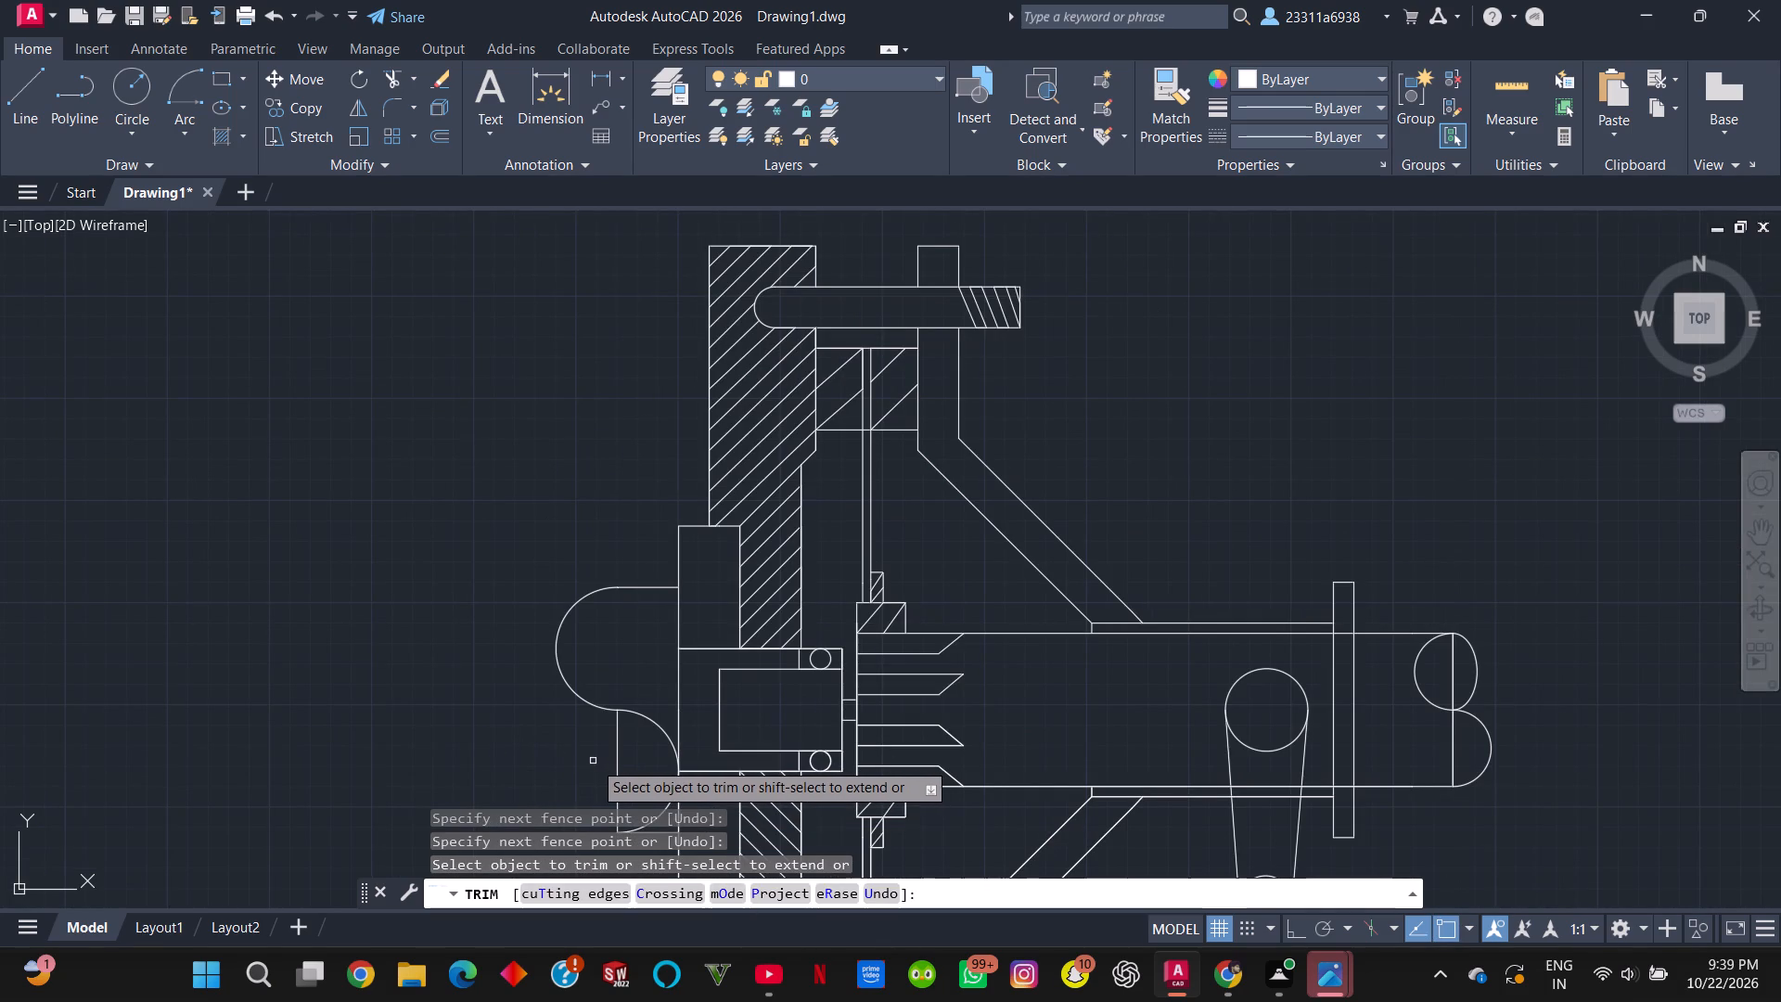
pyautogui.scroll(-1, 588, 756)
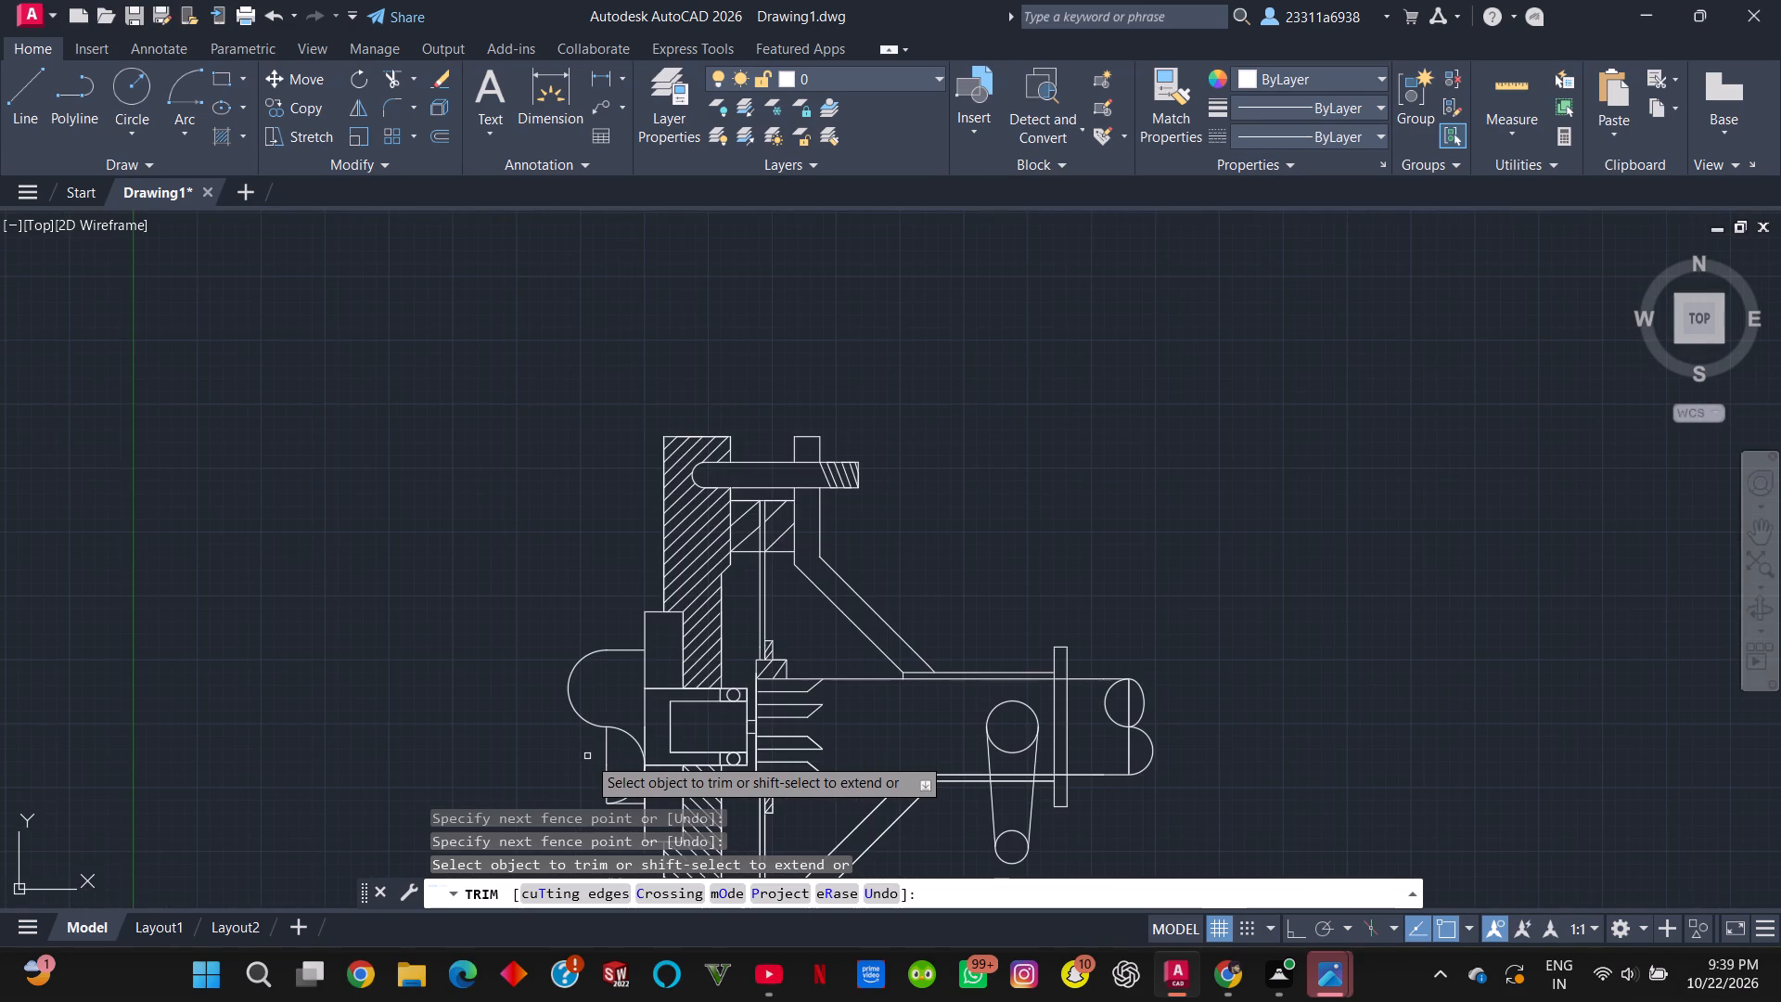
pyautogui.press('Escape')
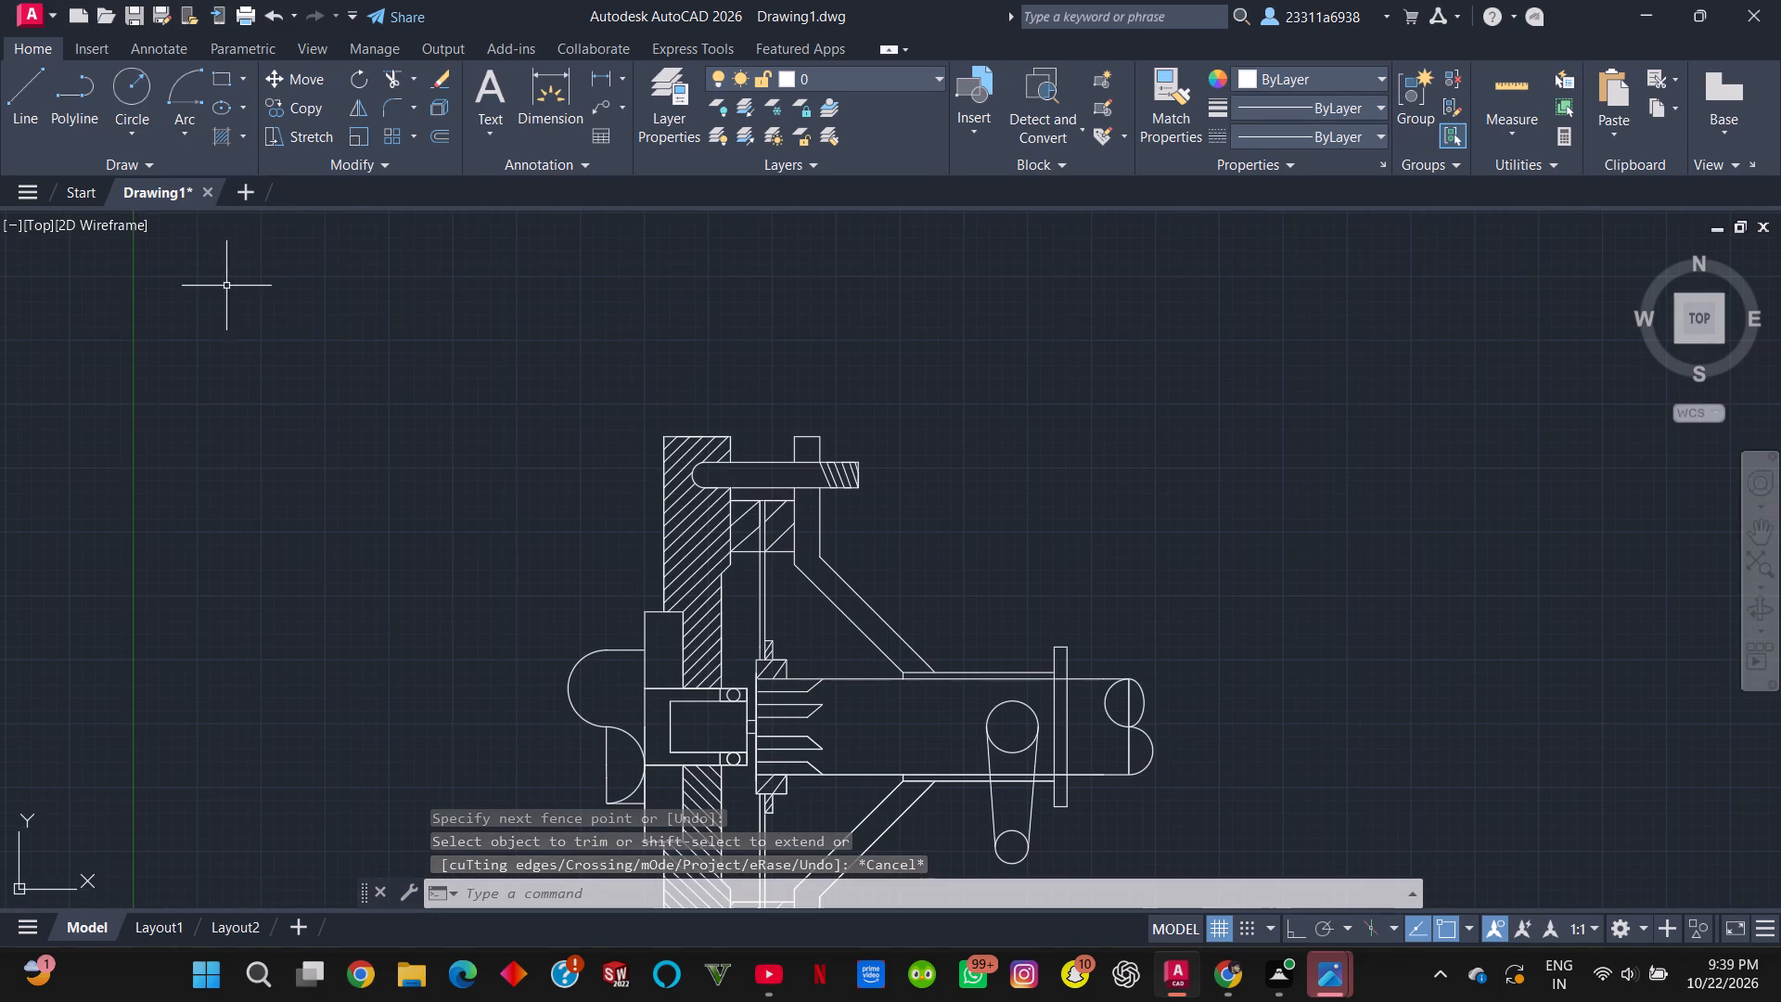
# Draw an ellipse centred on the crankshaft's lower left-edge line, reaching the line's top end, with a horizontal half-axis of about 1.
pyautogui.click(224, 110)
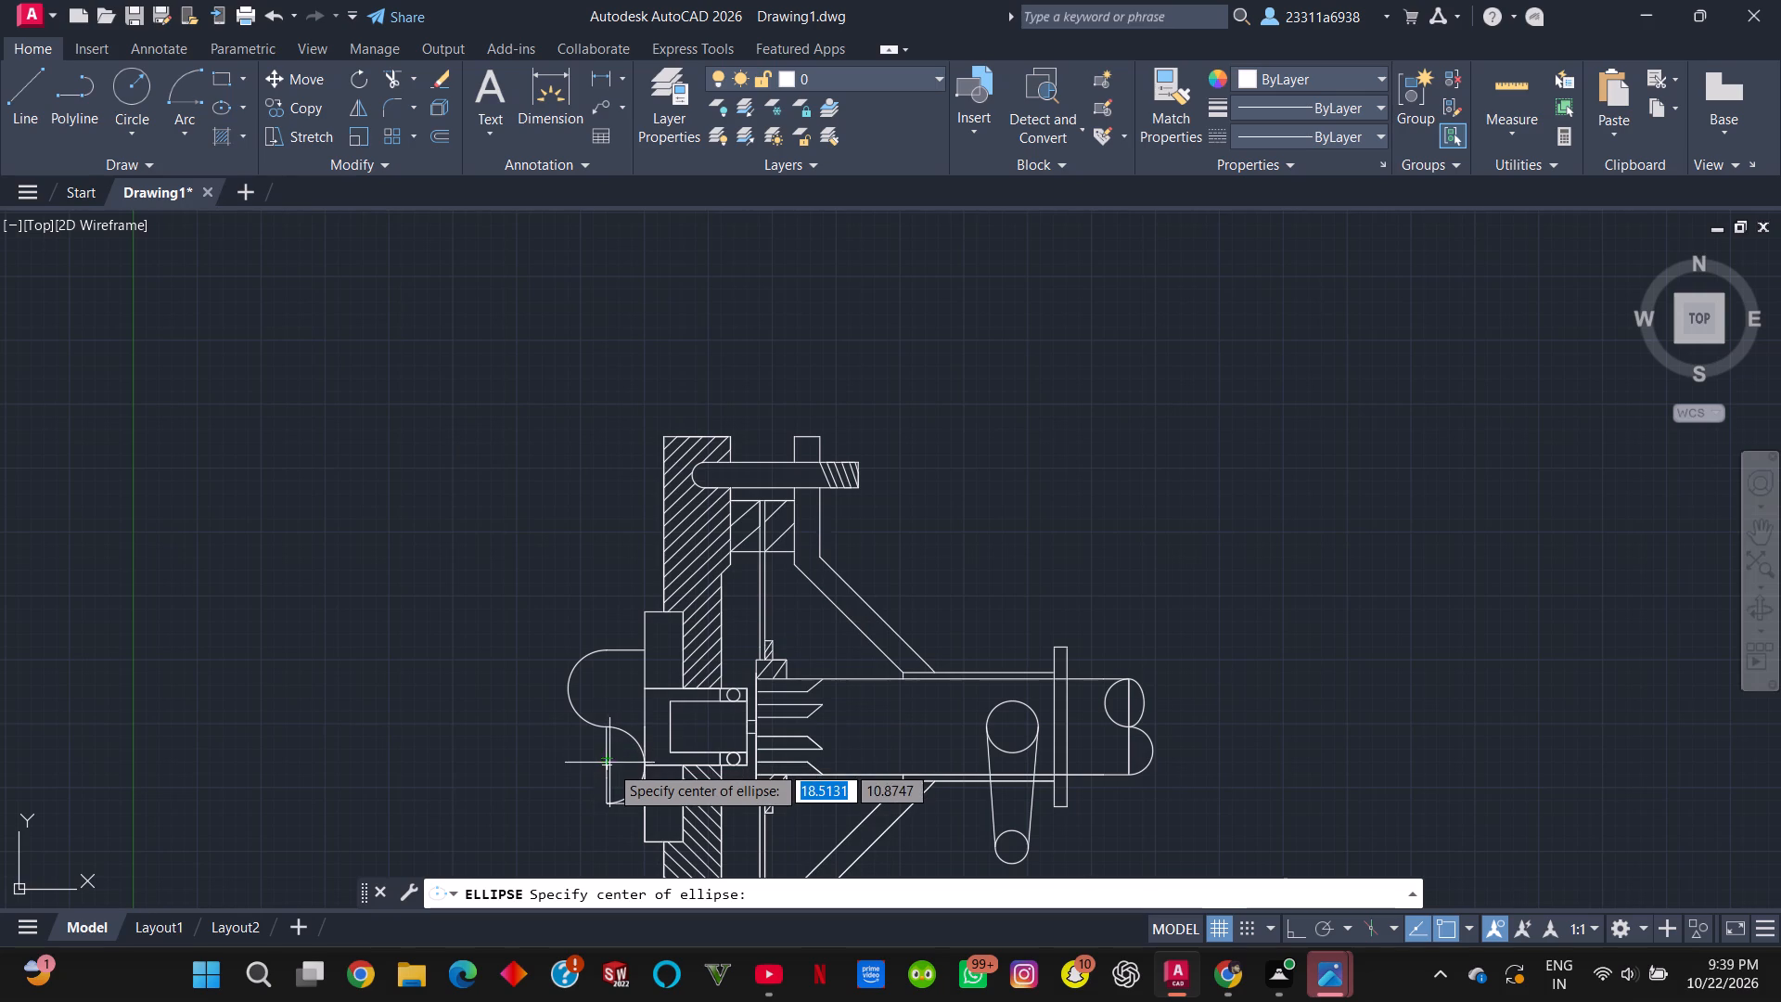
pyautogui.click(609, 764)
pyautogui.click(611, 726)
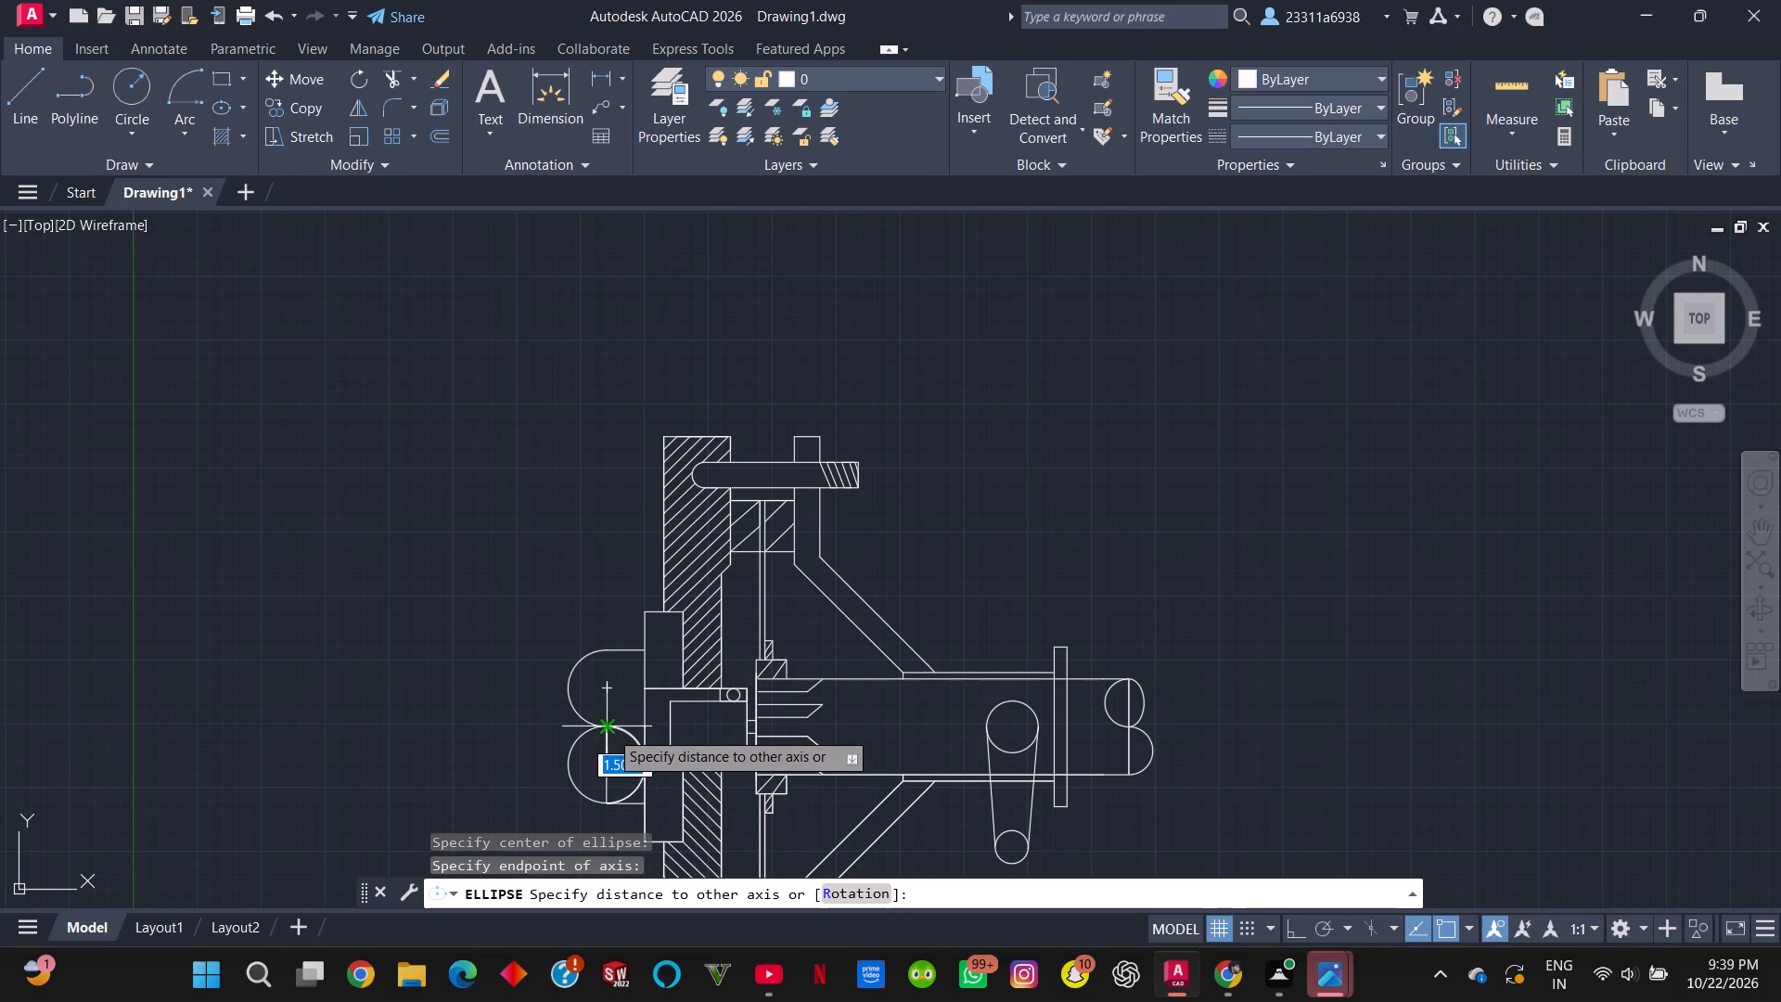
pyautogui.click(608, 790)
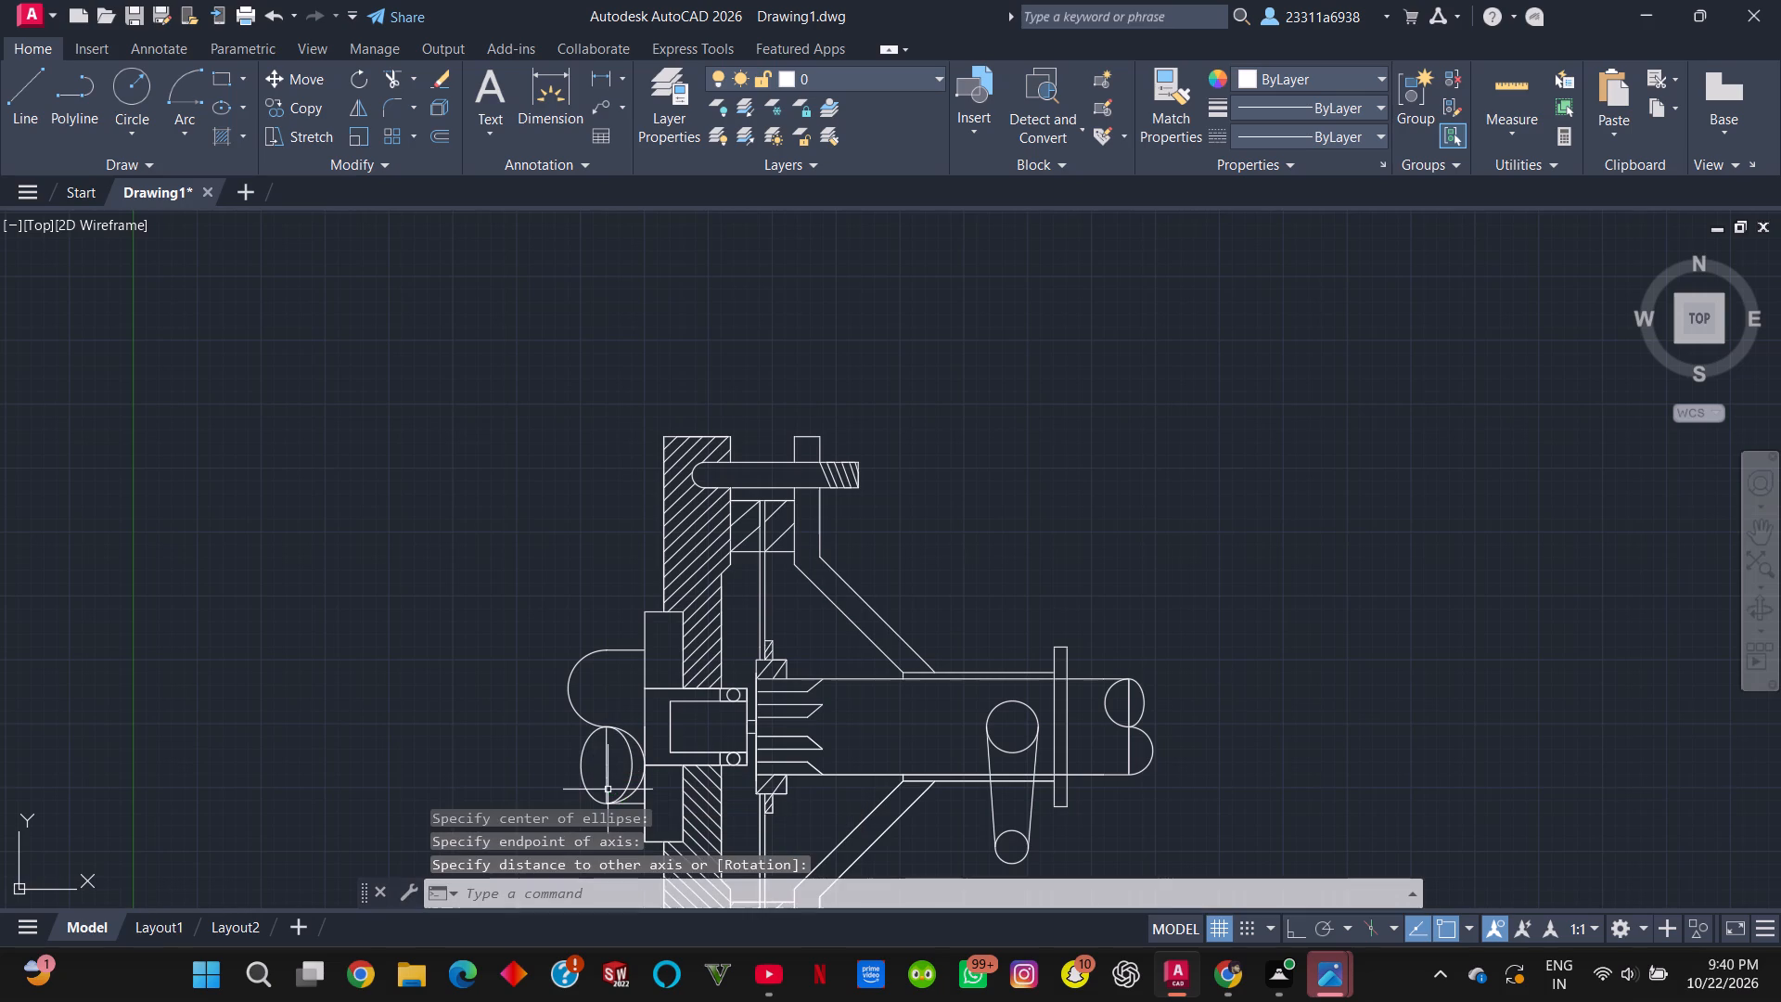
# Trim away the lower circle's remaining arc outside the ellipse, keeping the whole ellipse.
pyautogui.scroll(2, 573, 756)
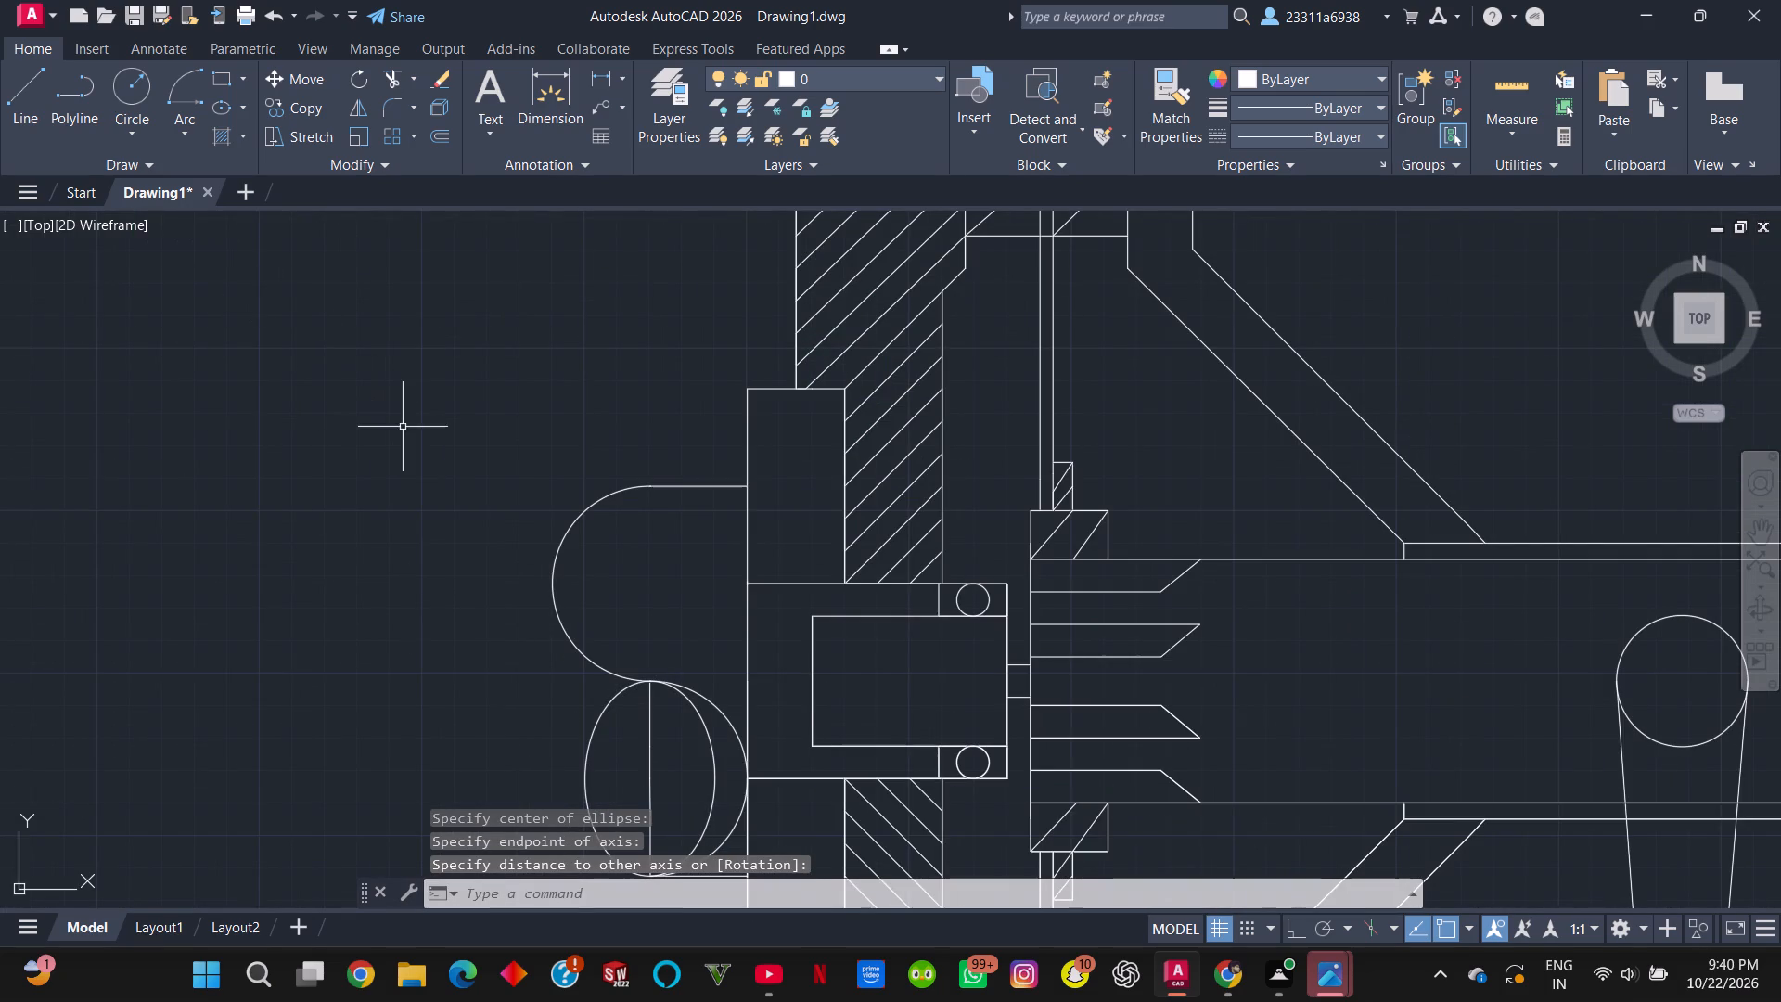
pyautogui.write('tr')
pyautogui.press('Return')
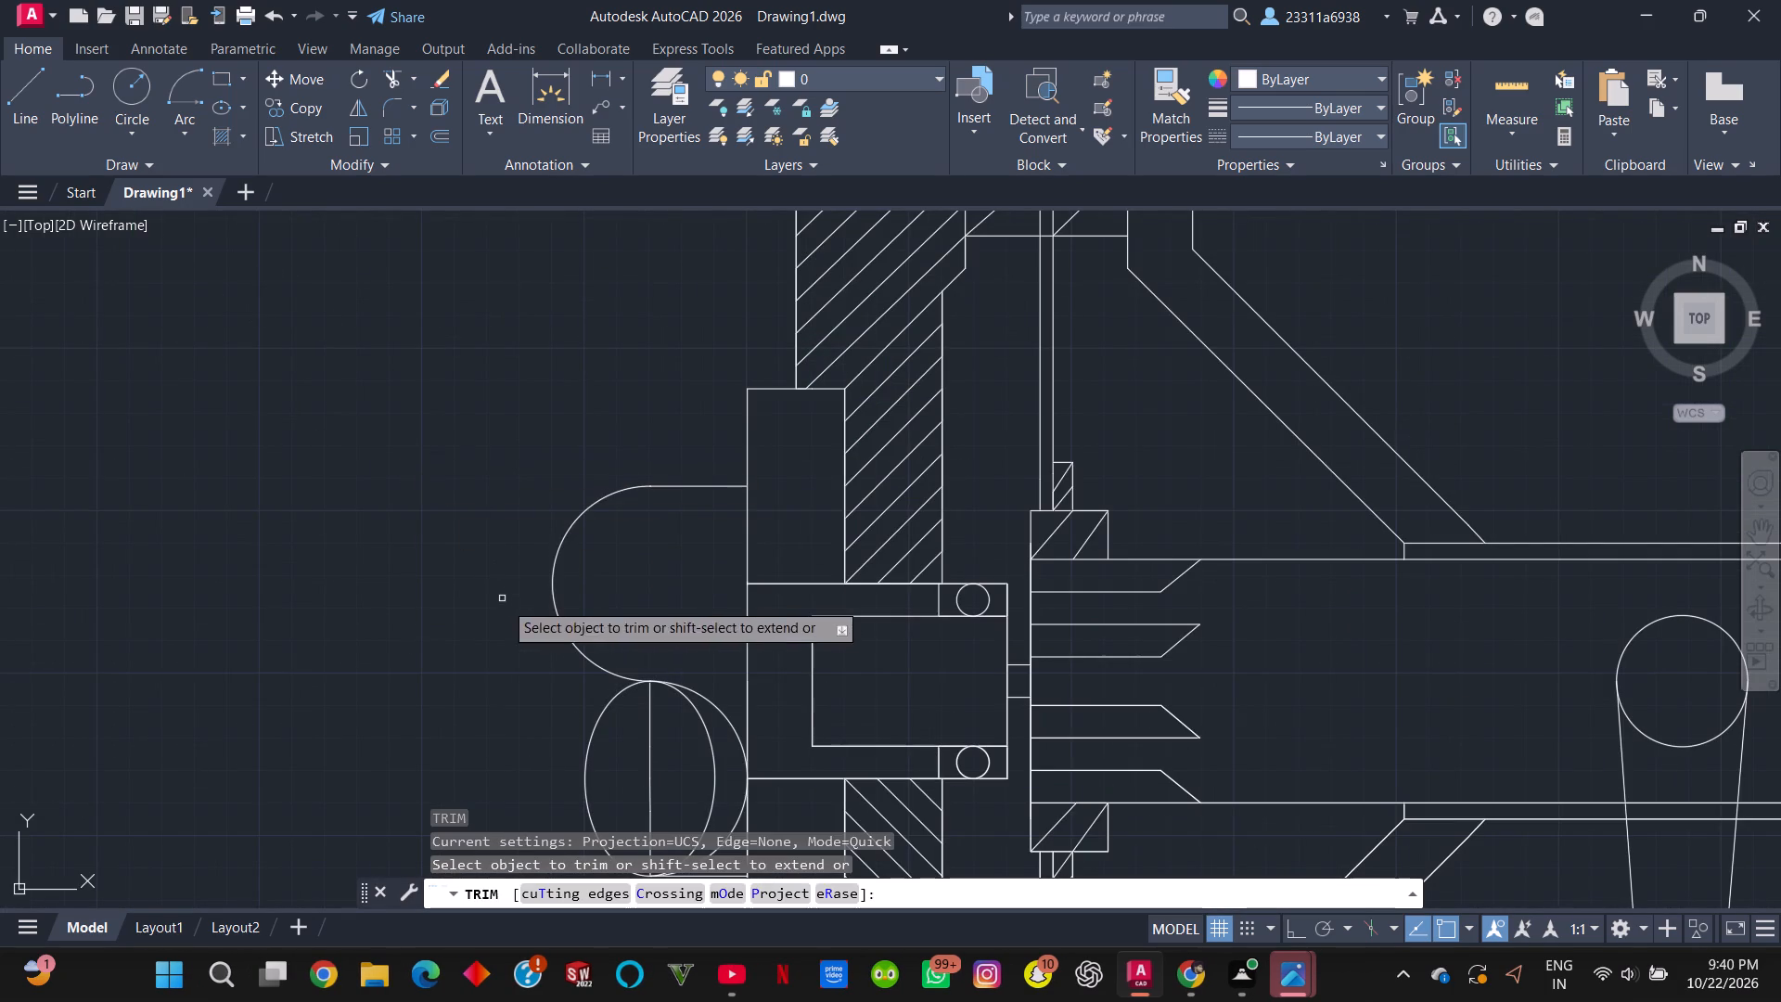
pyautogui.moveTo(696, 764); pyautogui.dragTo(725, 784)
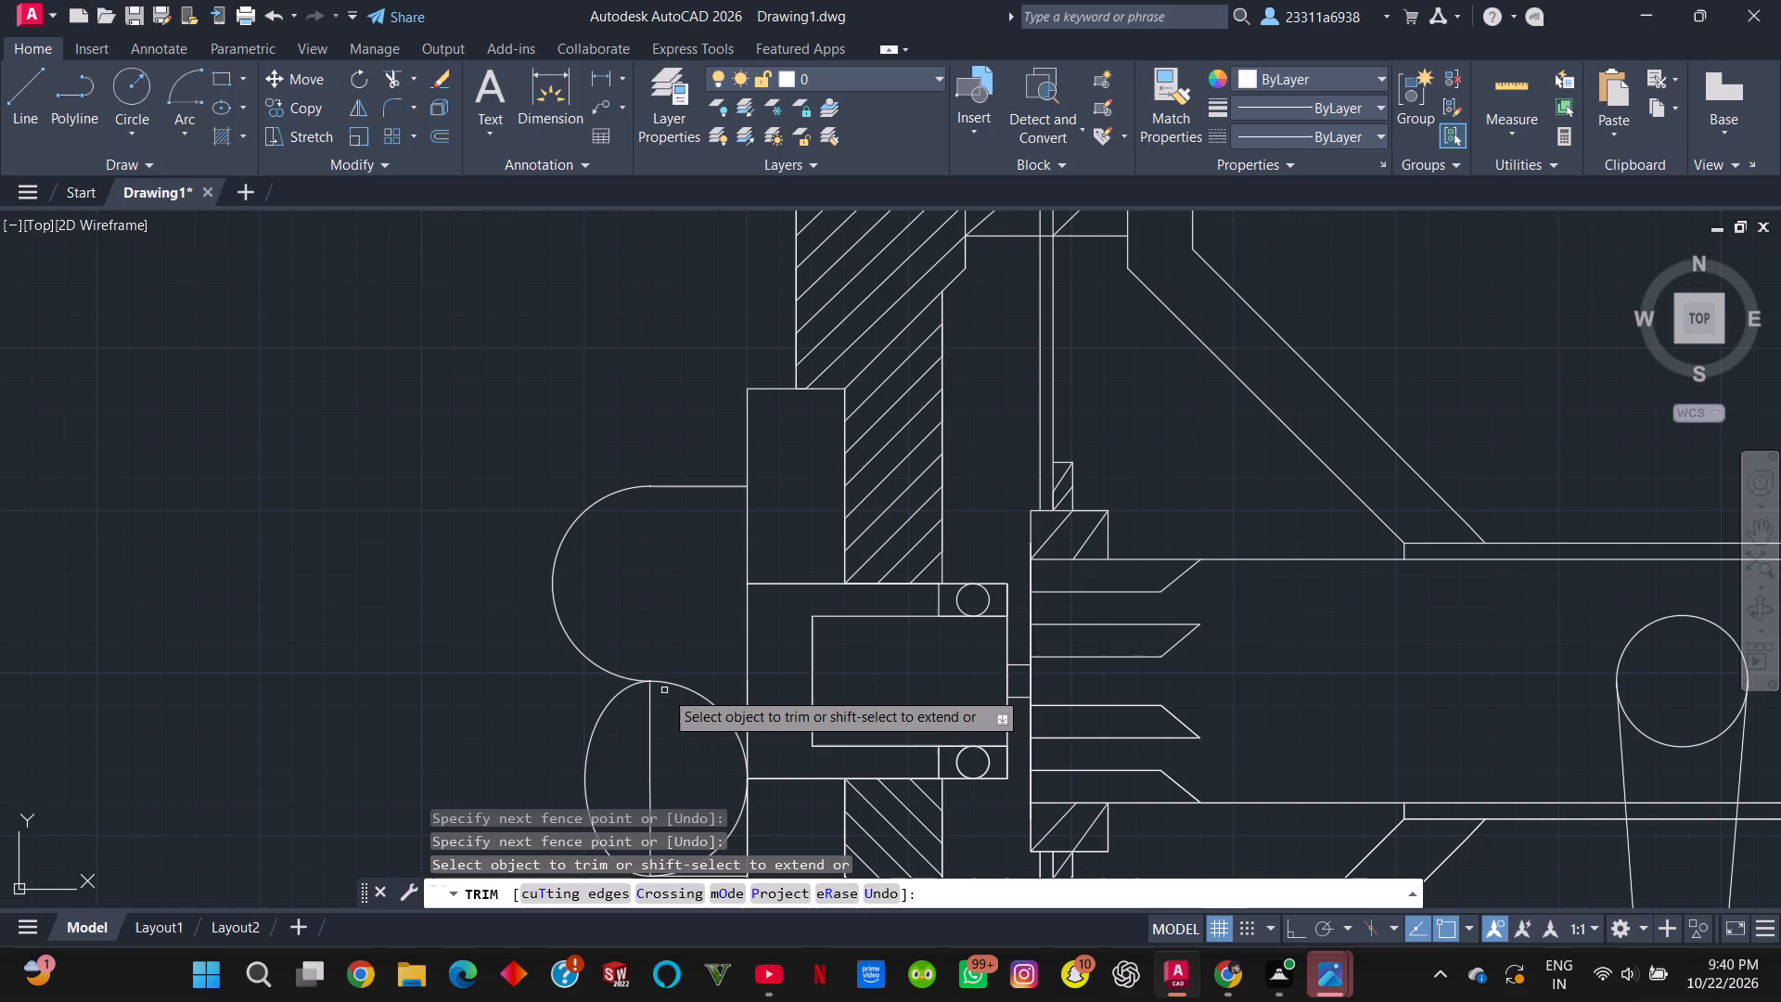
pyautogui.hotkey('ctrl', 'z')
pyautogui.moveTo(717, 691); pyautogui.dragTo(724, 718)
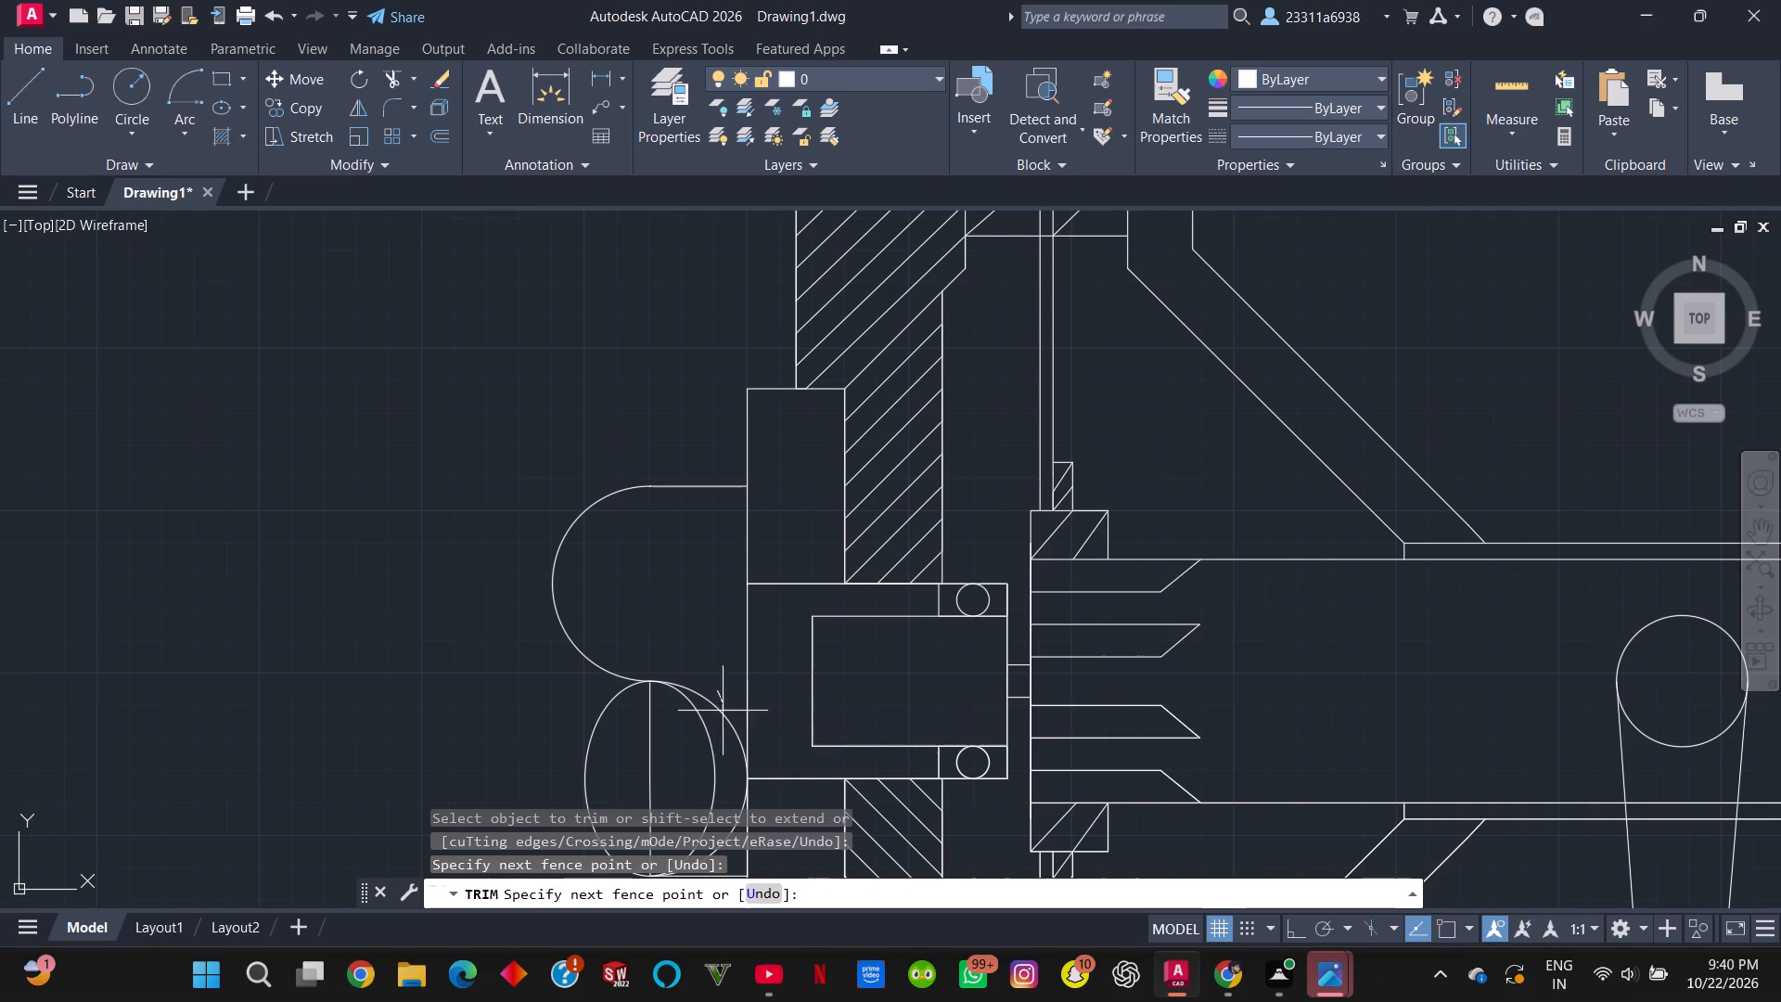
pyautogui.moveTo(724, 718); pyautogui.dragTo(731, 739)
pyautogui.moveTo(733, 806); pyautogui.dragTo(734, 818)
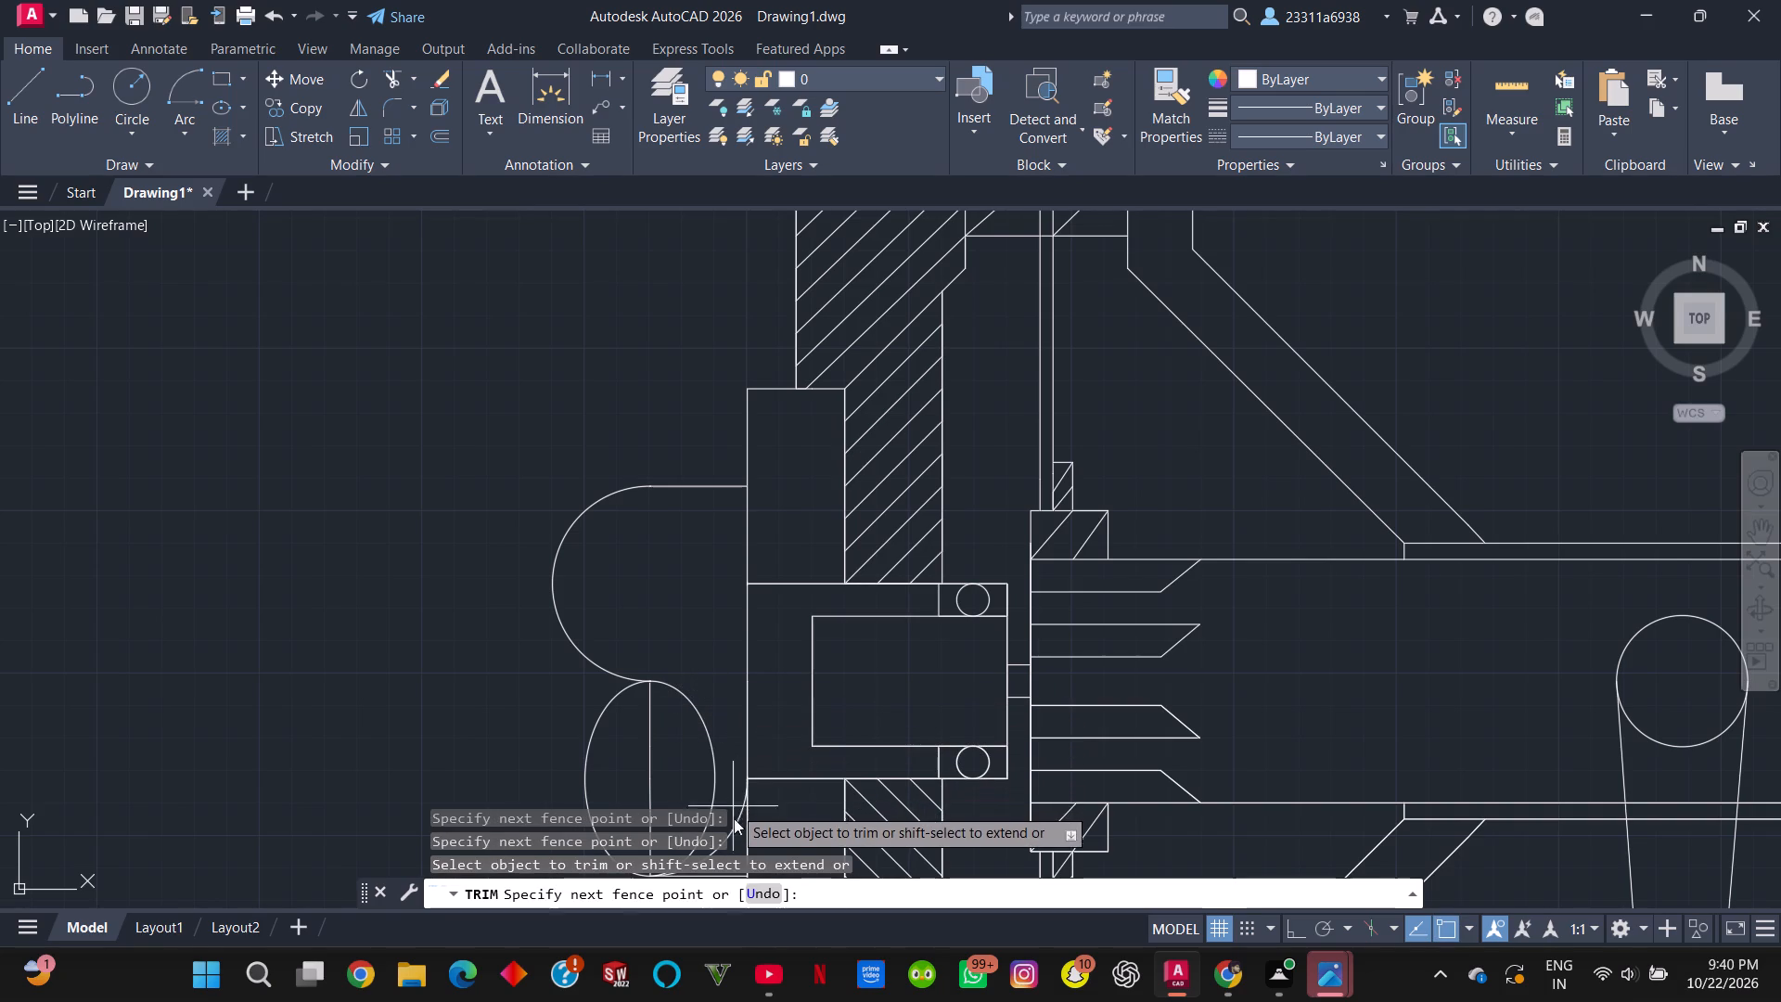
pyautogui.moveTo(734, 818); pyautogui.dragTo(739, 836)
# Trim away the vertical line inside the ellipse at the crankshaft's break end.
pyautogui.scroll(1, 727, 763)
pyautogui.moveTo(727, 763); pyautogui.dragTo(776, 462, button='middle')
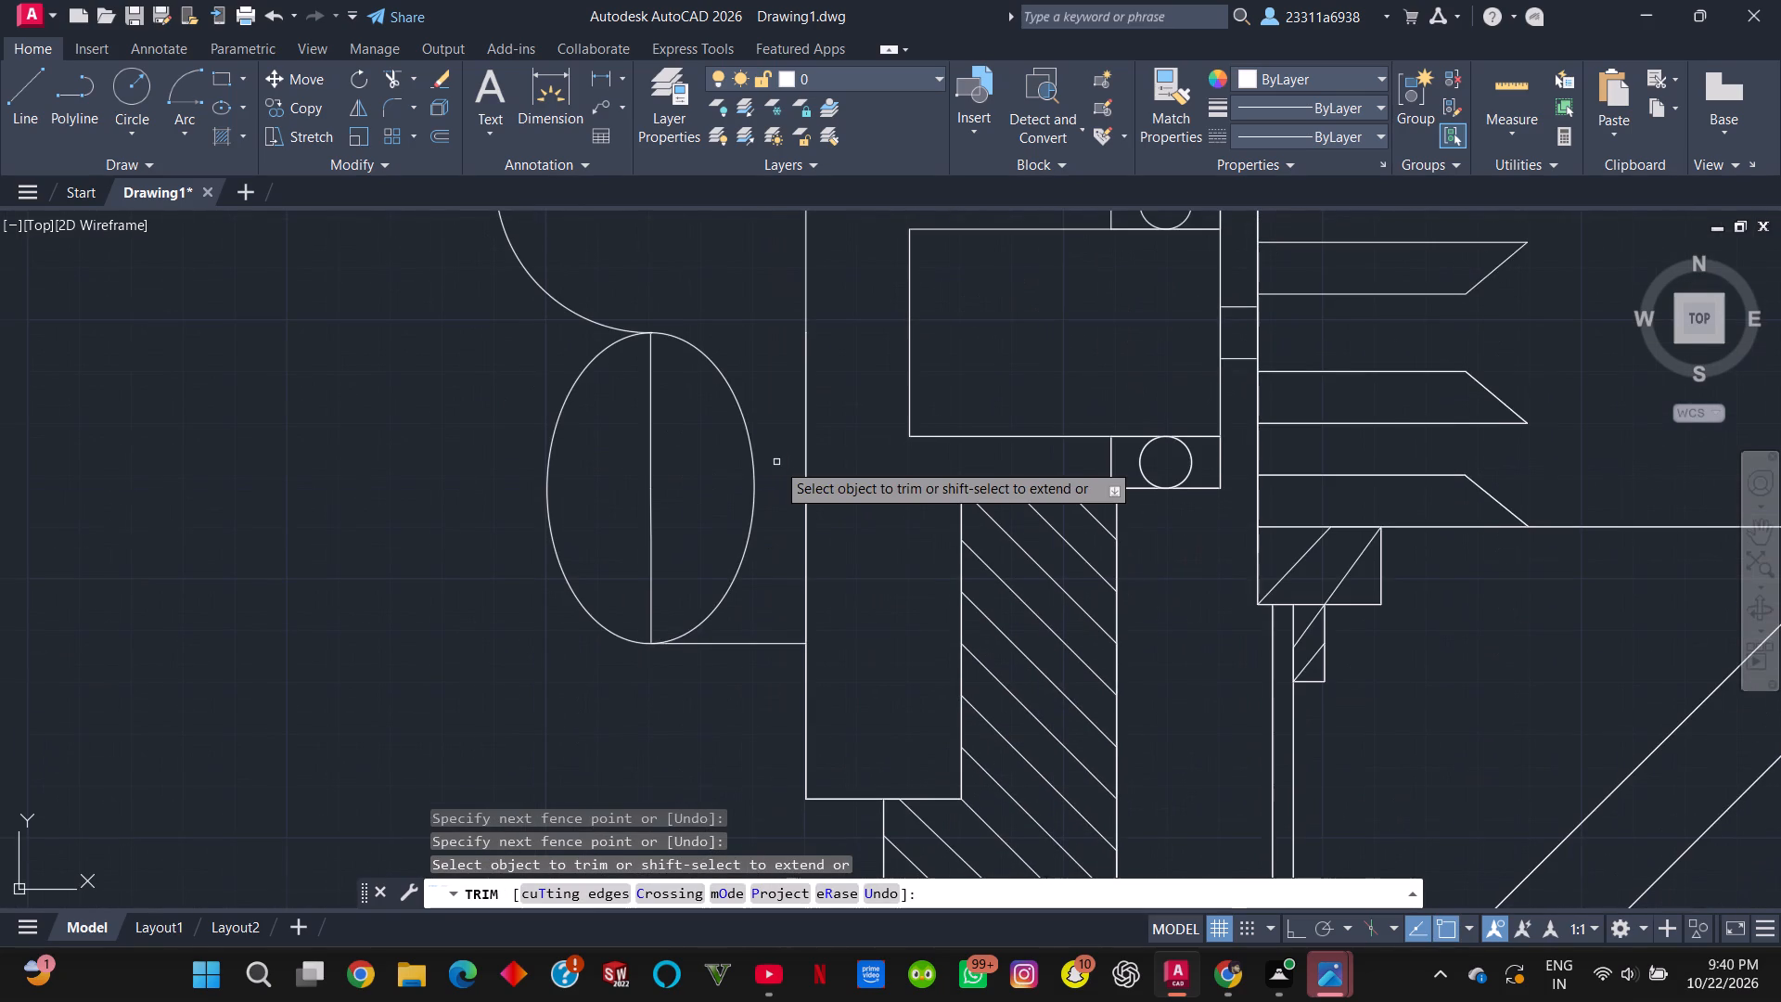
pyautogui.moveTo(686, 510); pyautogui.dragTo(608, 495)
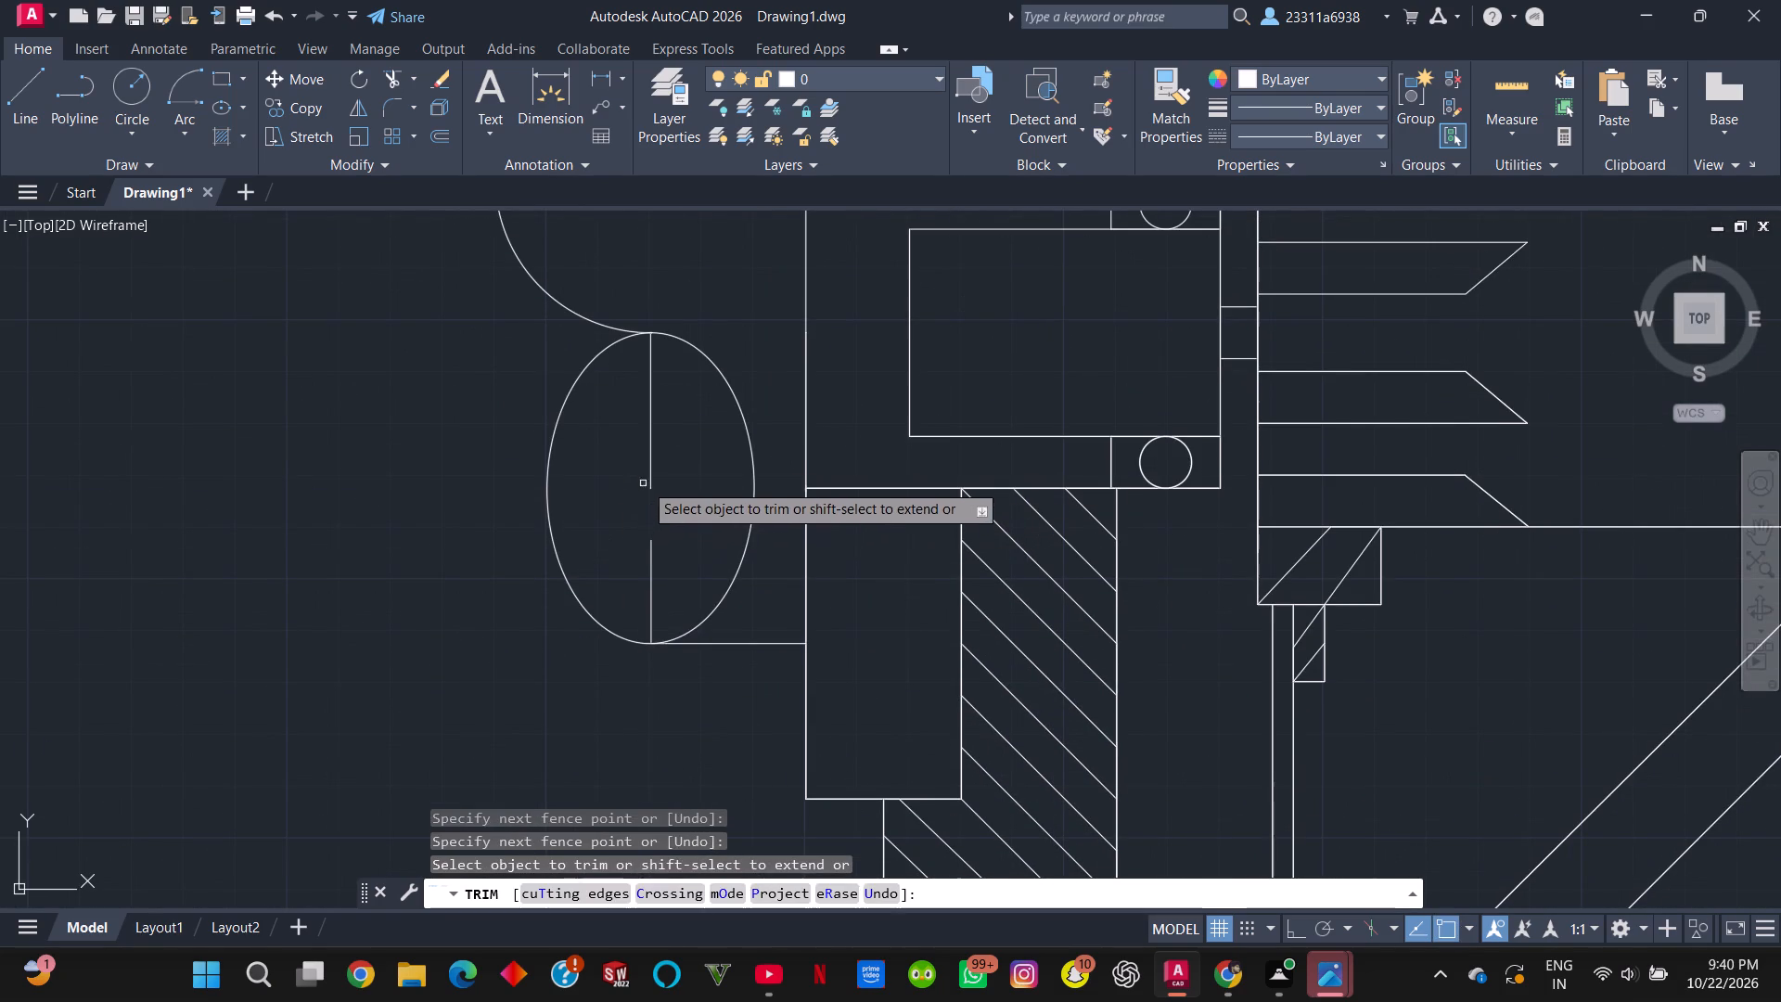
pyautogui.moveTo(625, 433); pyautogui.dragTo(676, 445)
pyautogui.moveTo(664, 417); pyautogui.dragTo(650, 364)
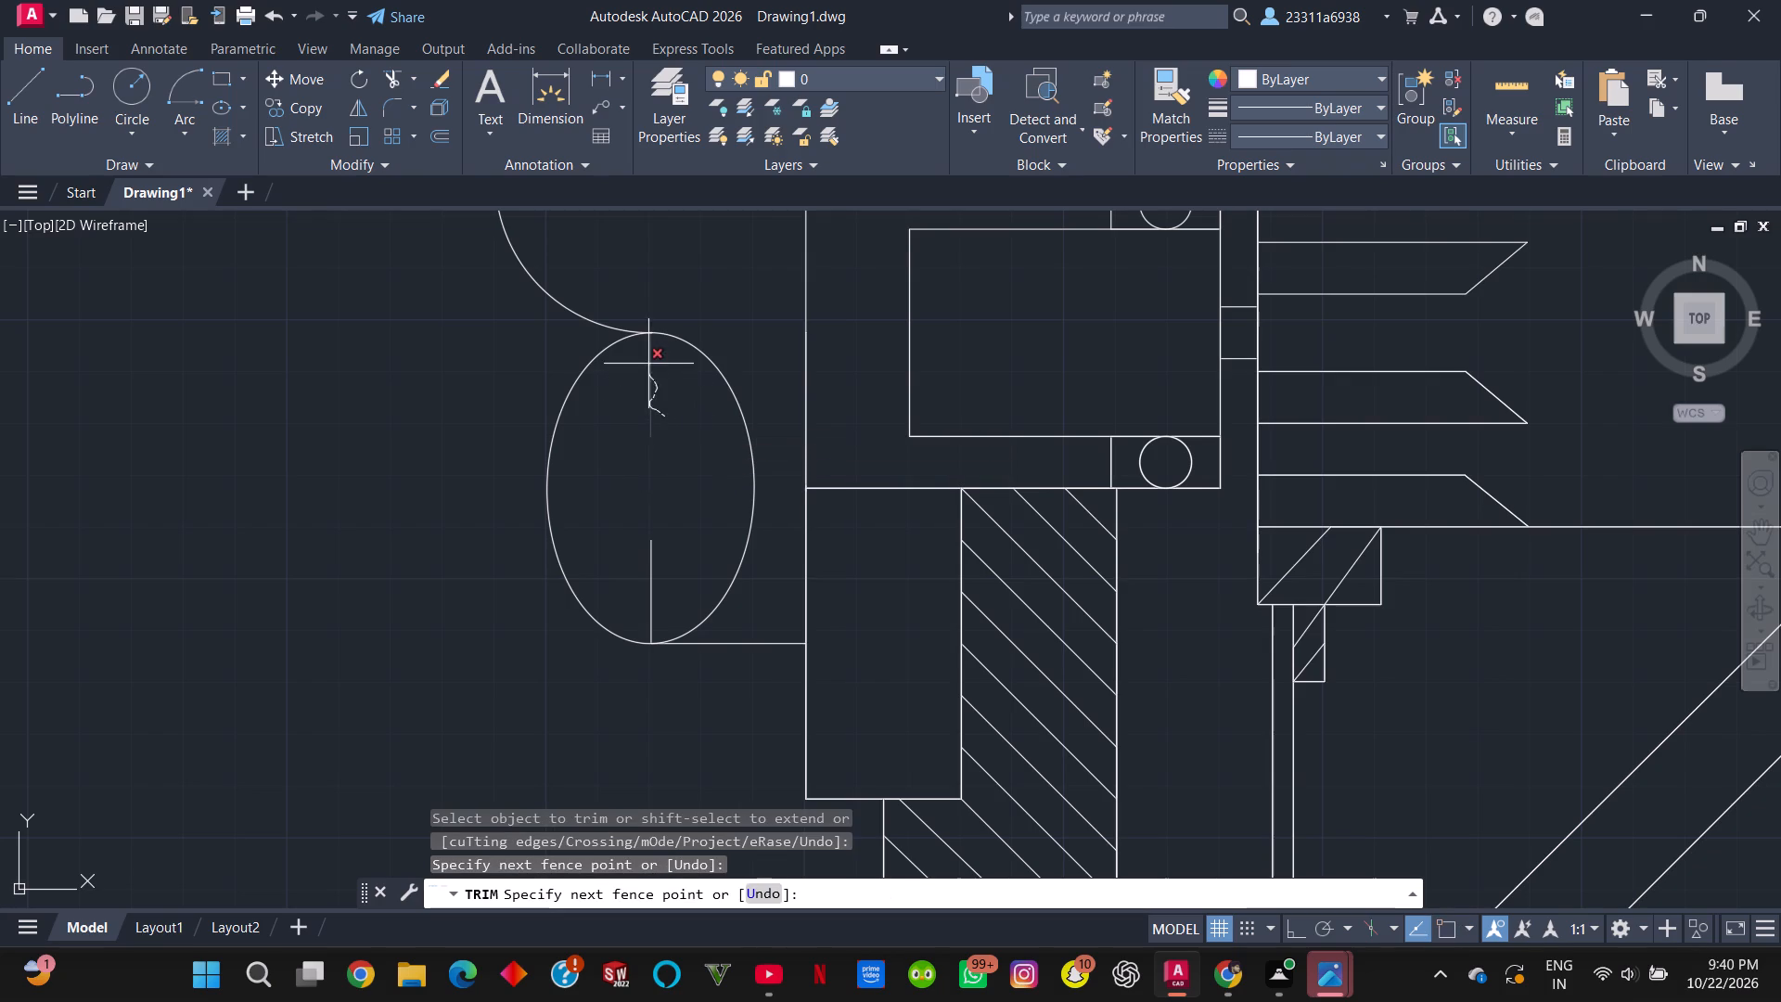
pyautogui.moveTo(650, 364); pyautogui.dragTo(682, 444)
pyautogui.moveTo(680, 512); pyautogui.dragTo(643, 600)
pyautogui.scroll(-3, 669, 504)
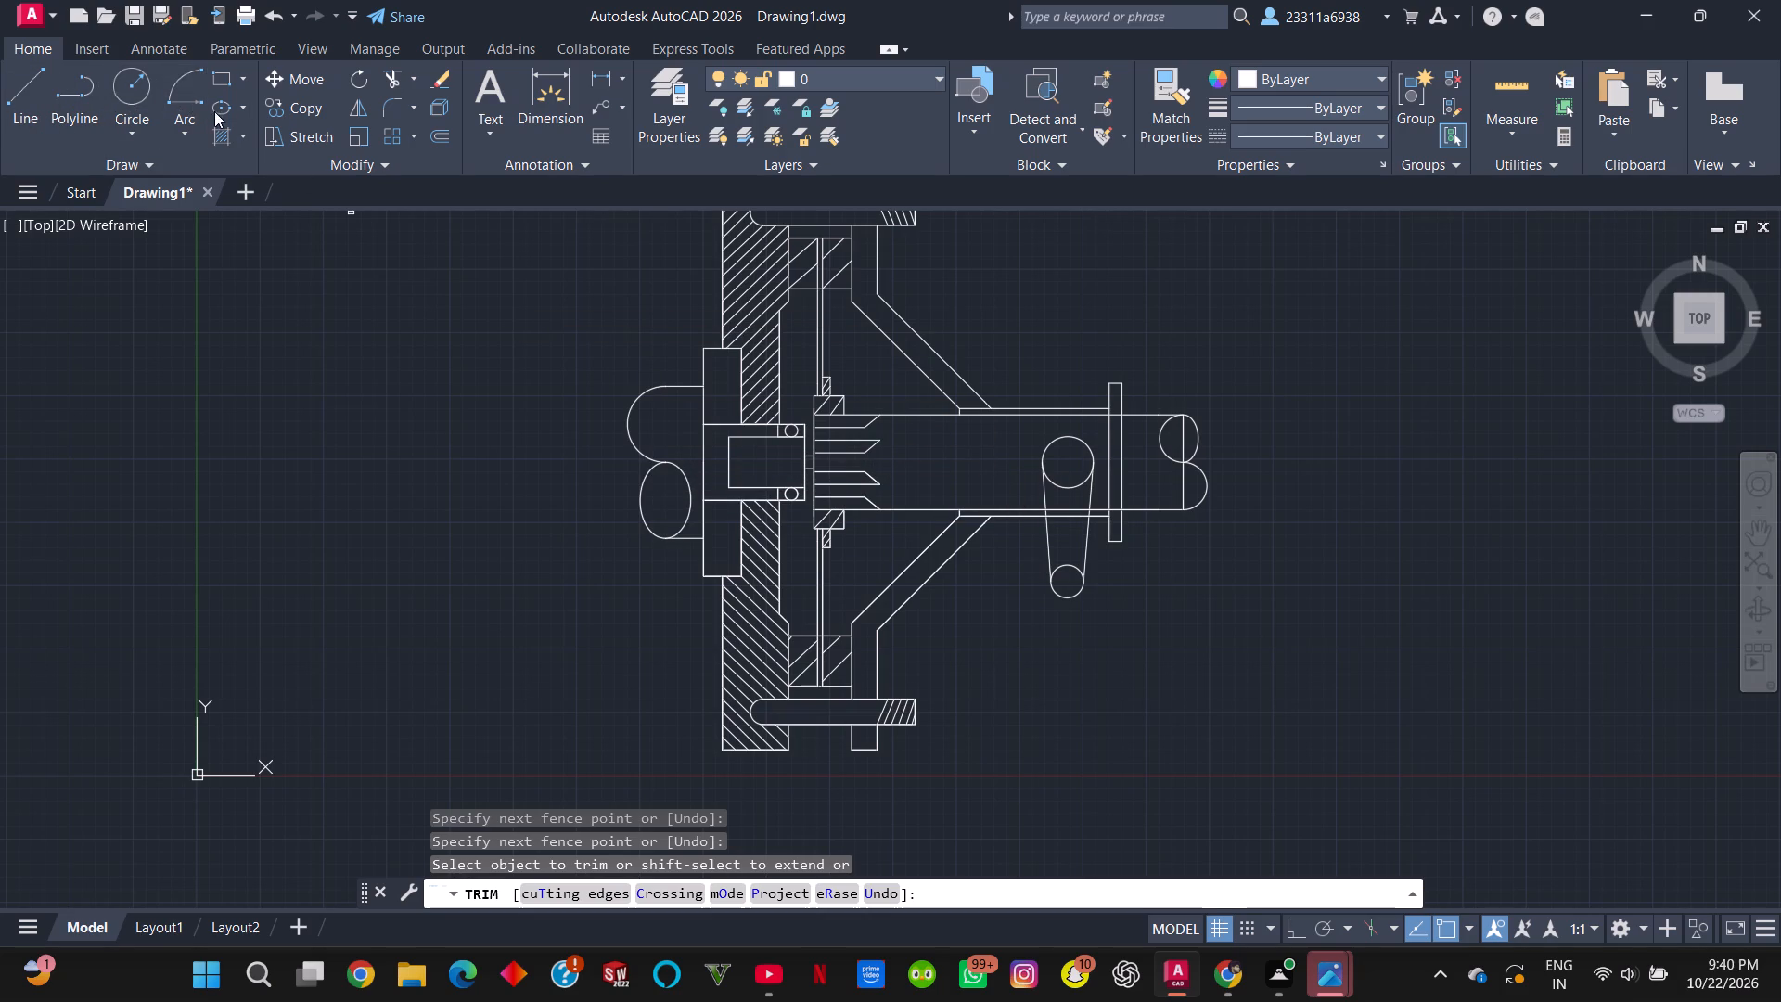
# Draw a vertical line about 3 long across the upper half-circle at the crankshaft's break end, from the ellipse's top to the upper edge line.
pyautogui.click(42, 100)
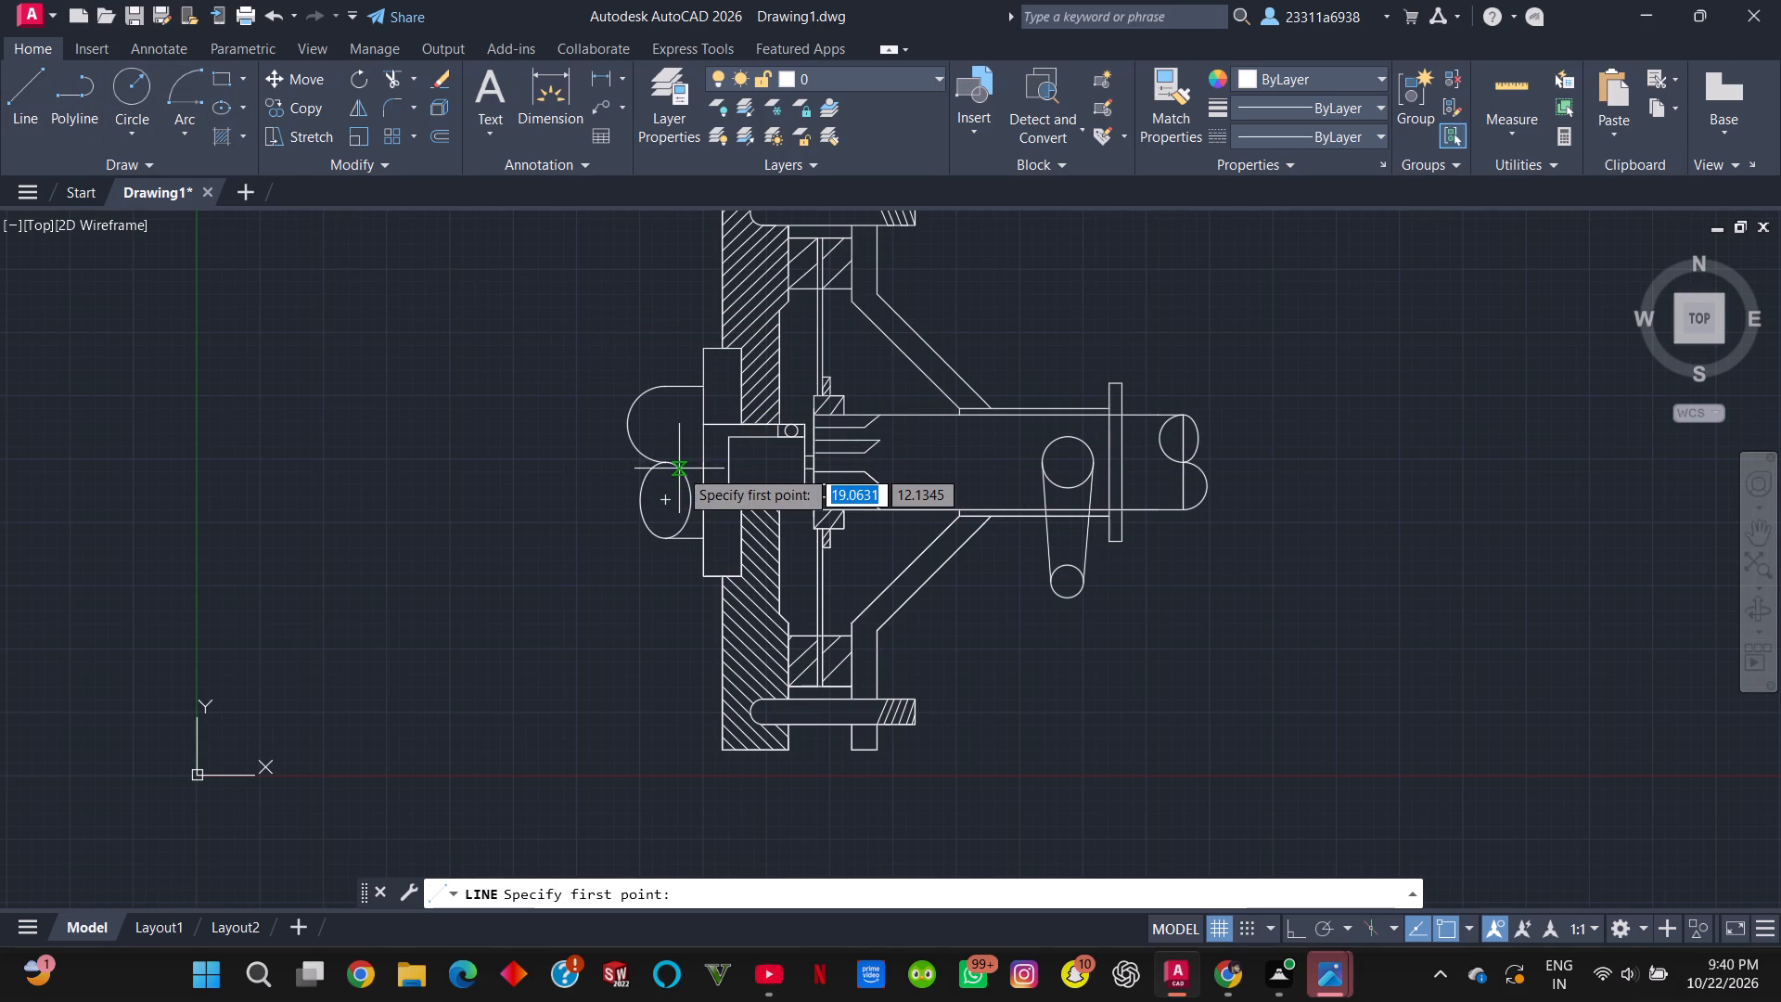
pyautogui.click(668, 460)
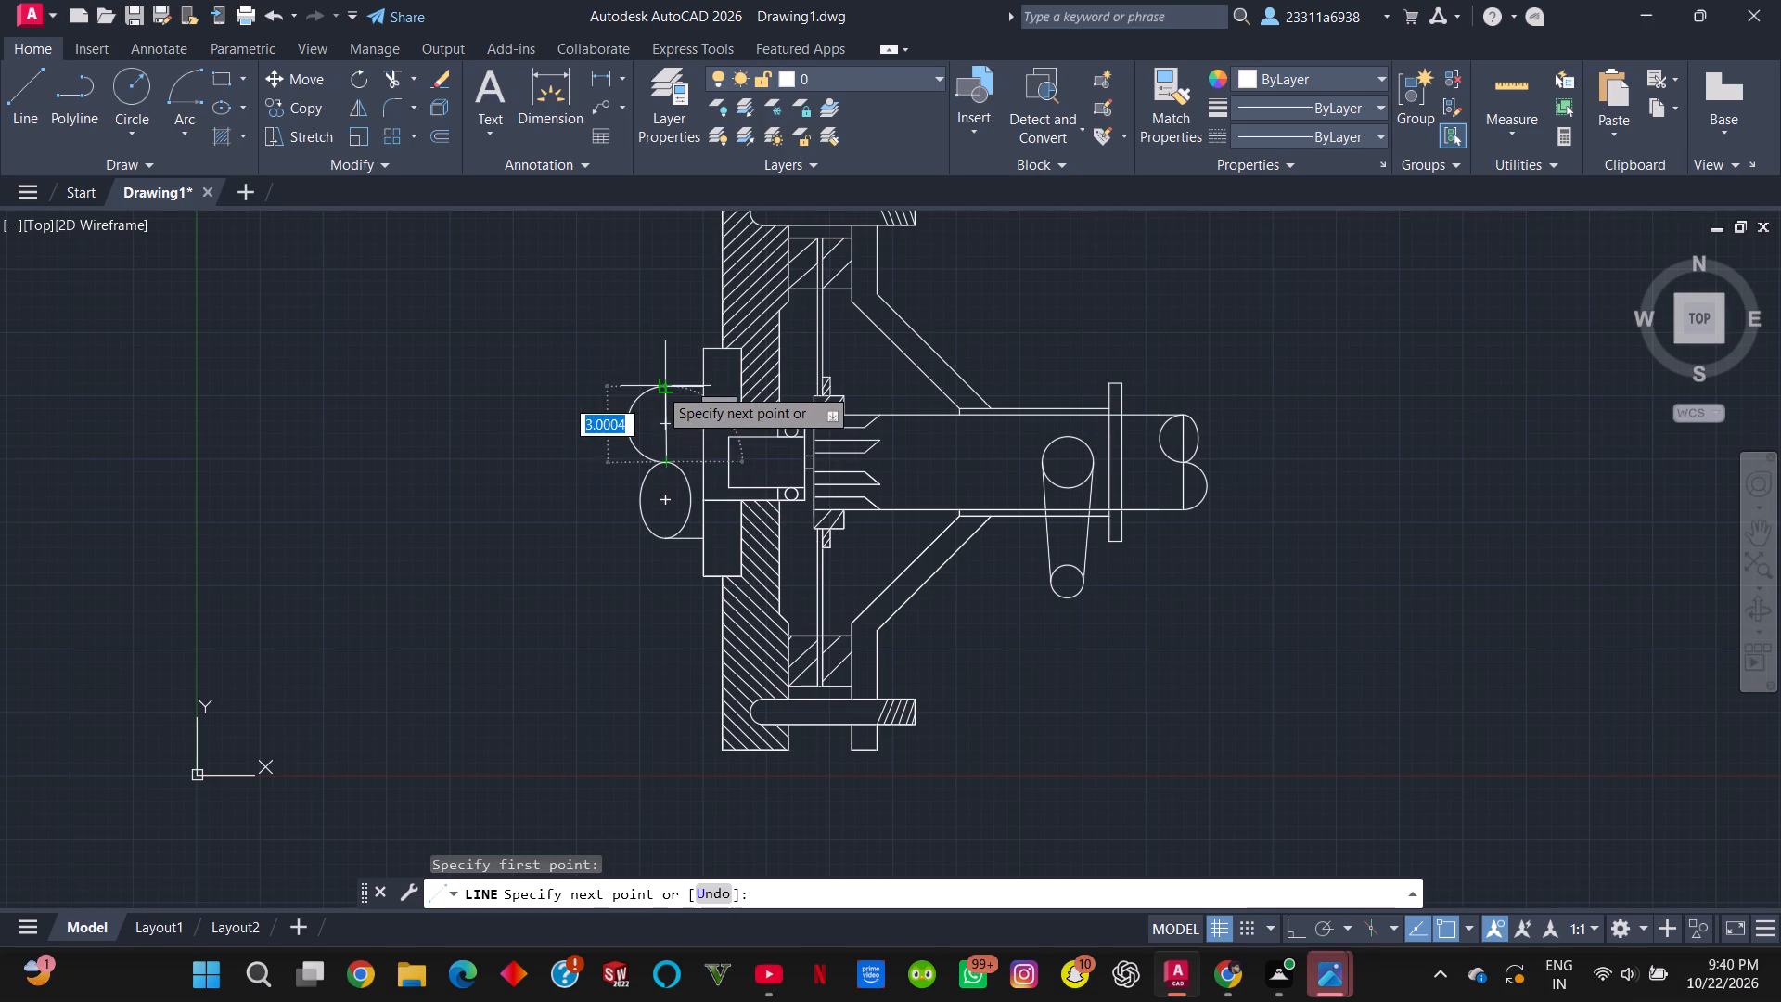
pyautogui.click(659, 387)
pyautogui.press('Escape')
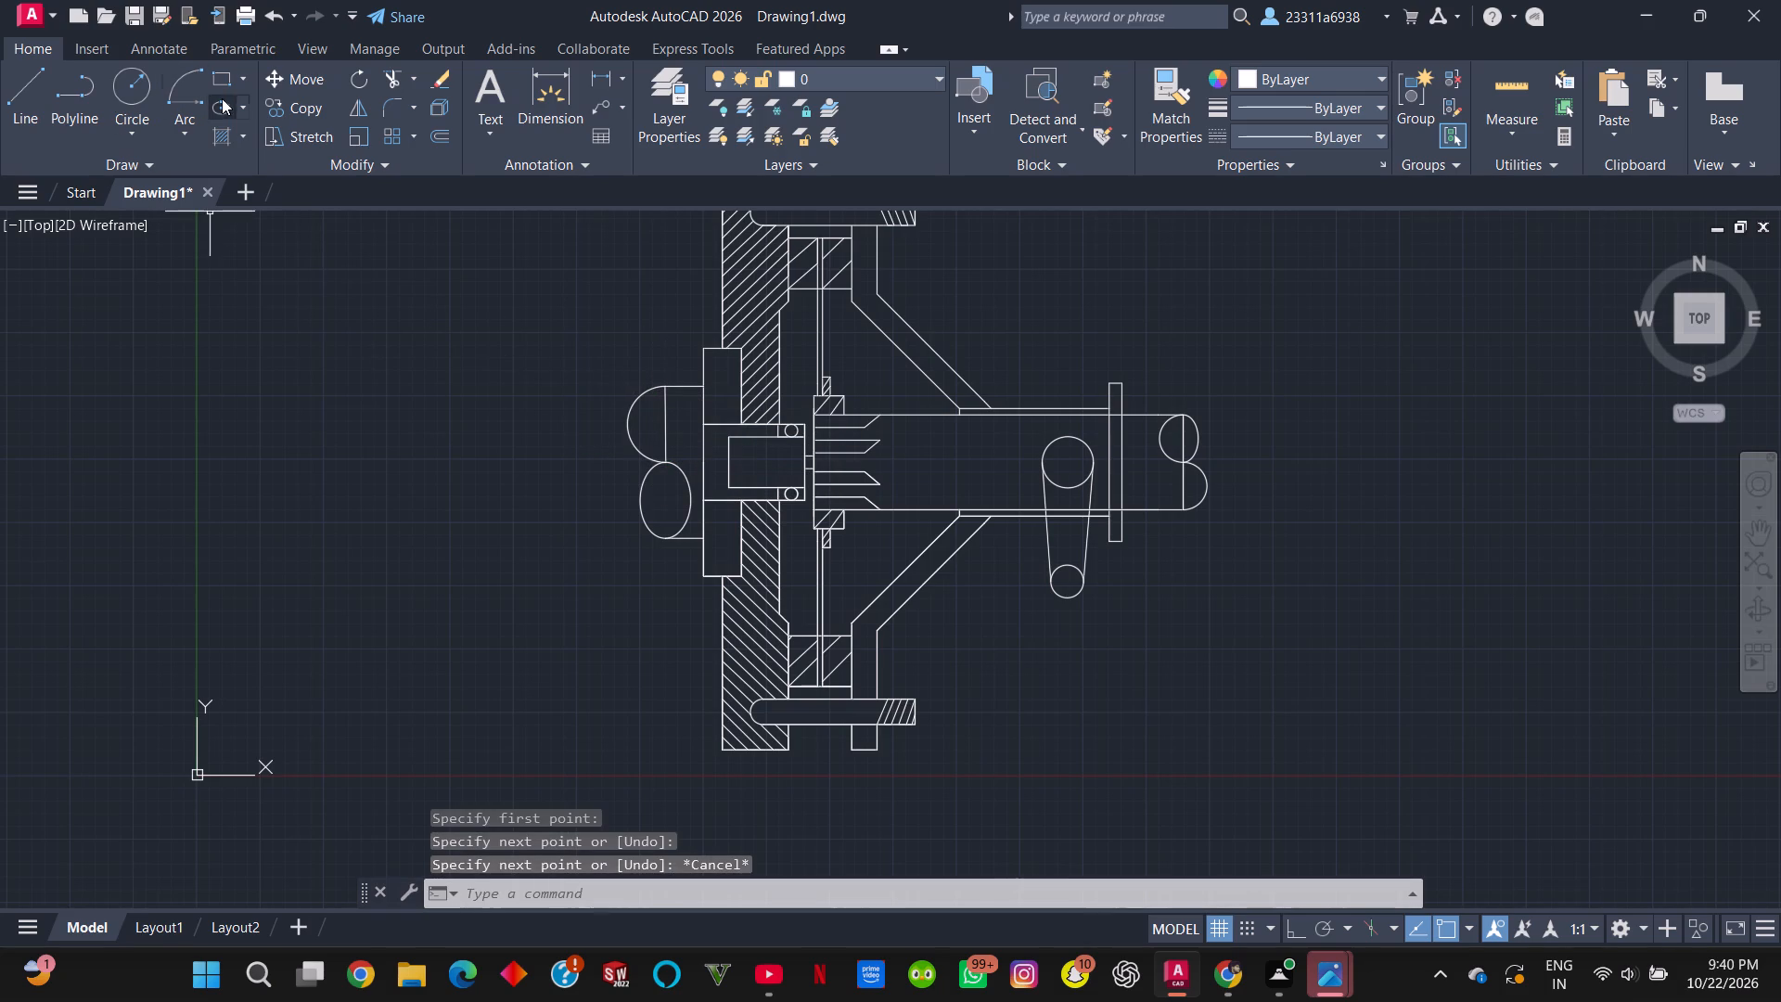
# Draw an ellipse centred on the new vertical line's midpoint, reaching its top end, with a horizontal half-axis of about 1.
pyautogui.click(218, 105)
pyautogui.click(669, 424)
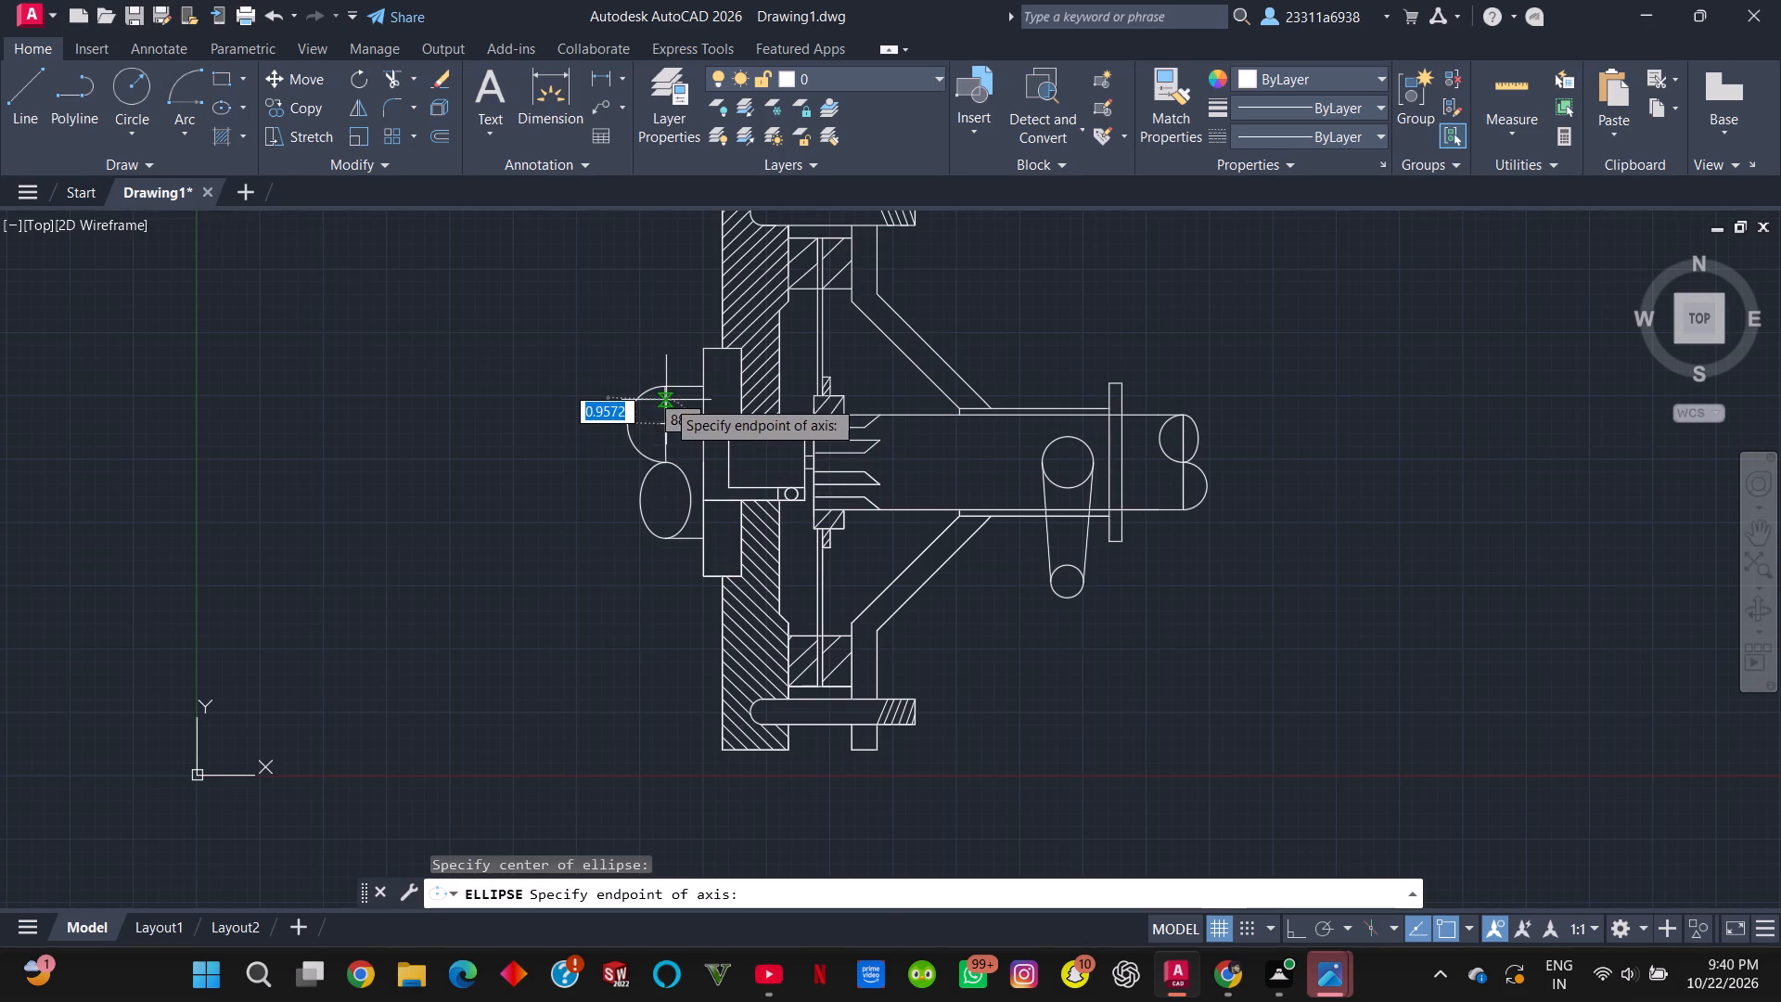
pyautogui.click(667, 390)
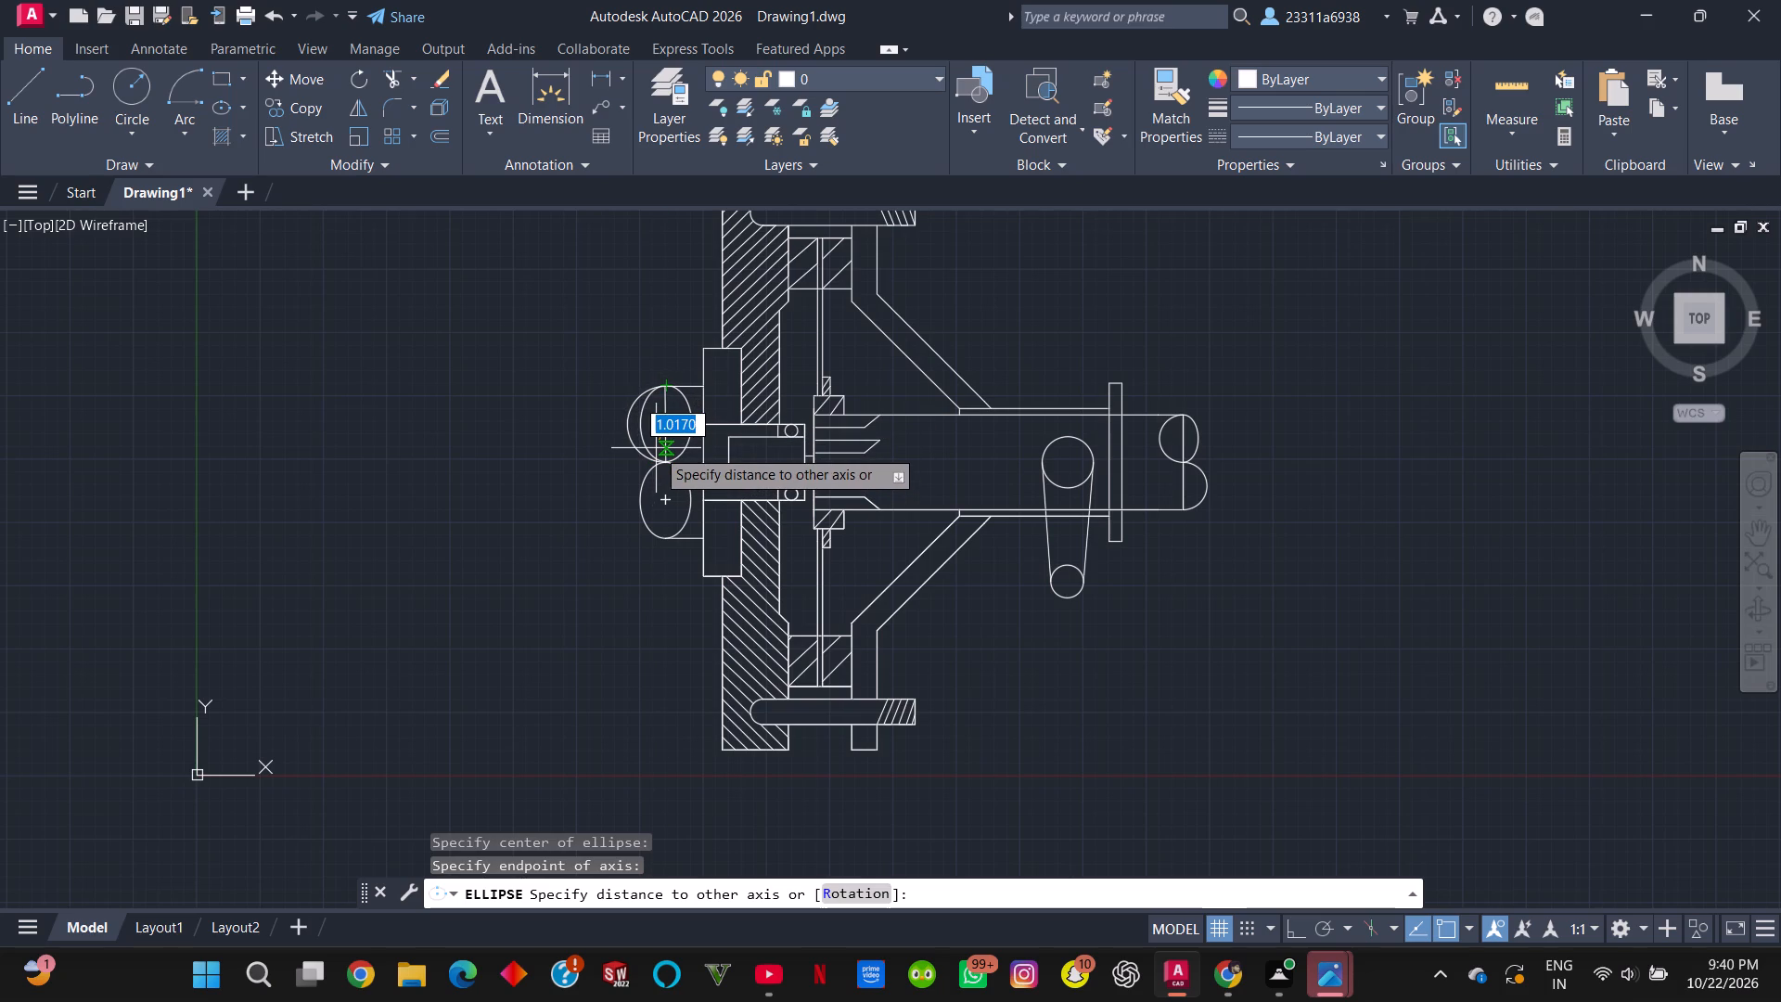
pyautogui.click(656, 448)
# Trim the crankshaft's outer upper arc, the vertical line inside the new ellipse and its right half, keeping only the left half-ellipse.
pyautogui.scroll(2, 635, 416)
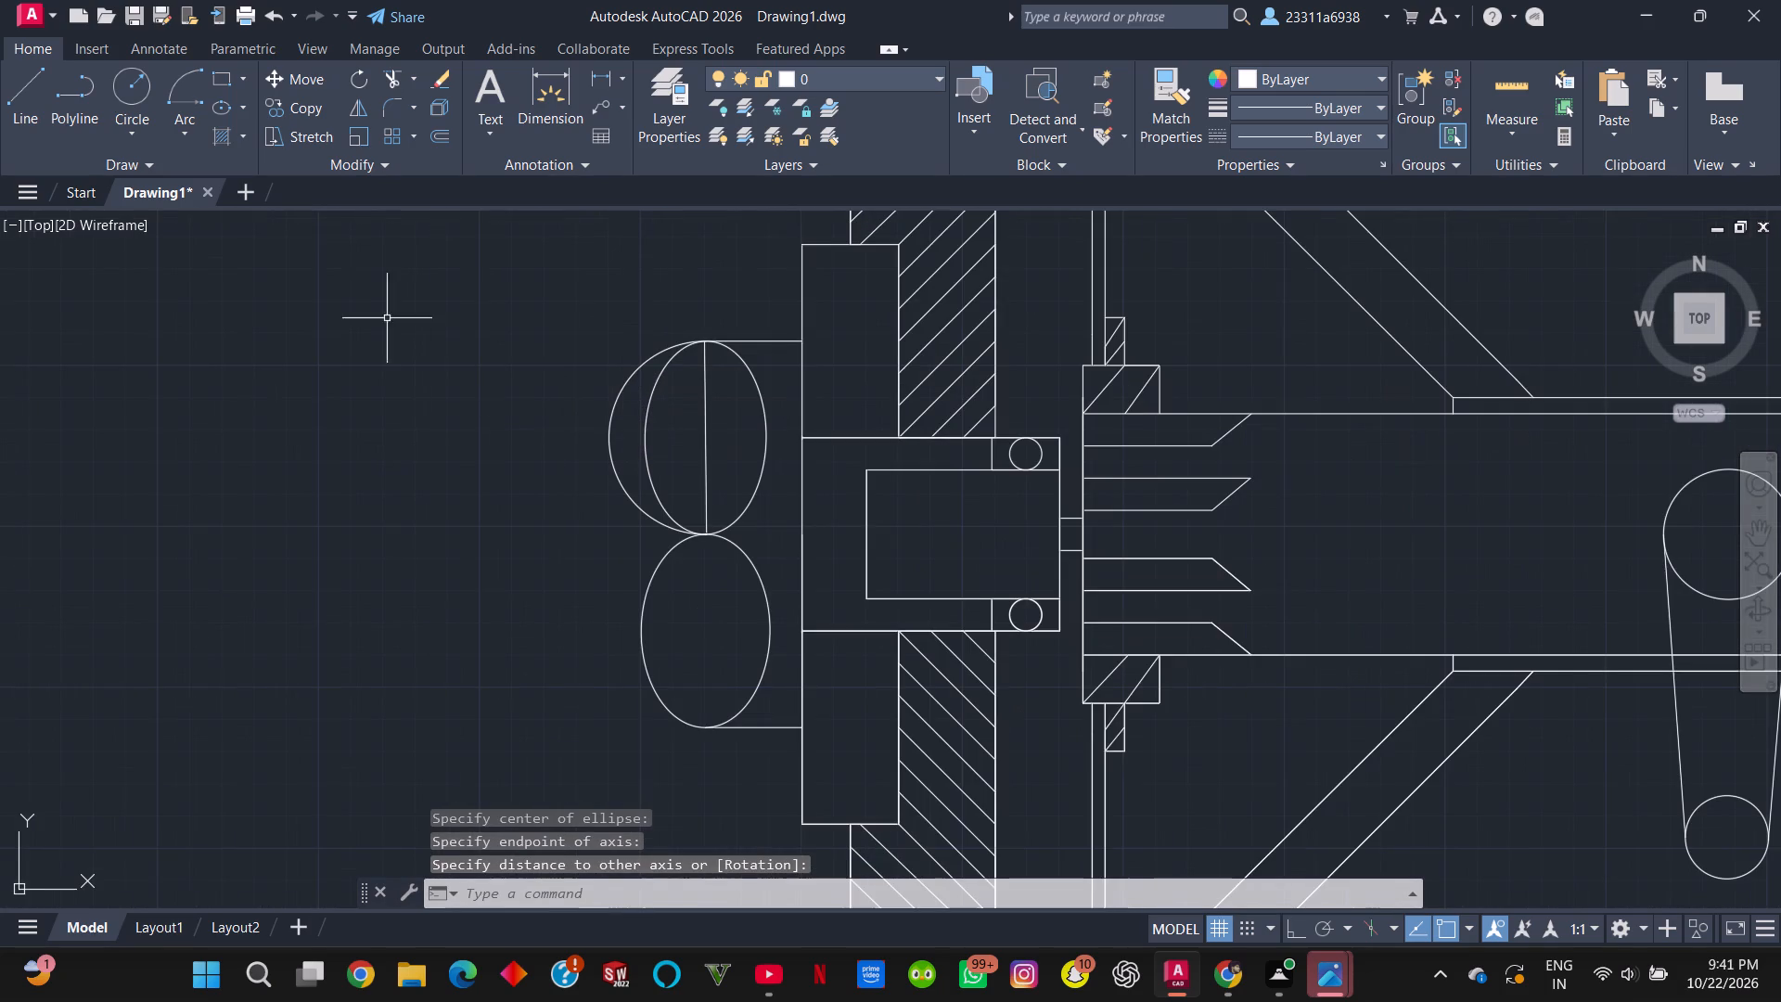
pyautogui.press('Escape')
pyautogui.write('tr')
pyautogui.press('Return')
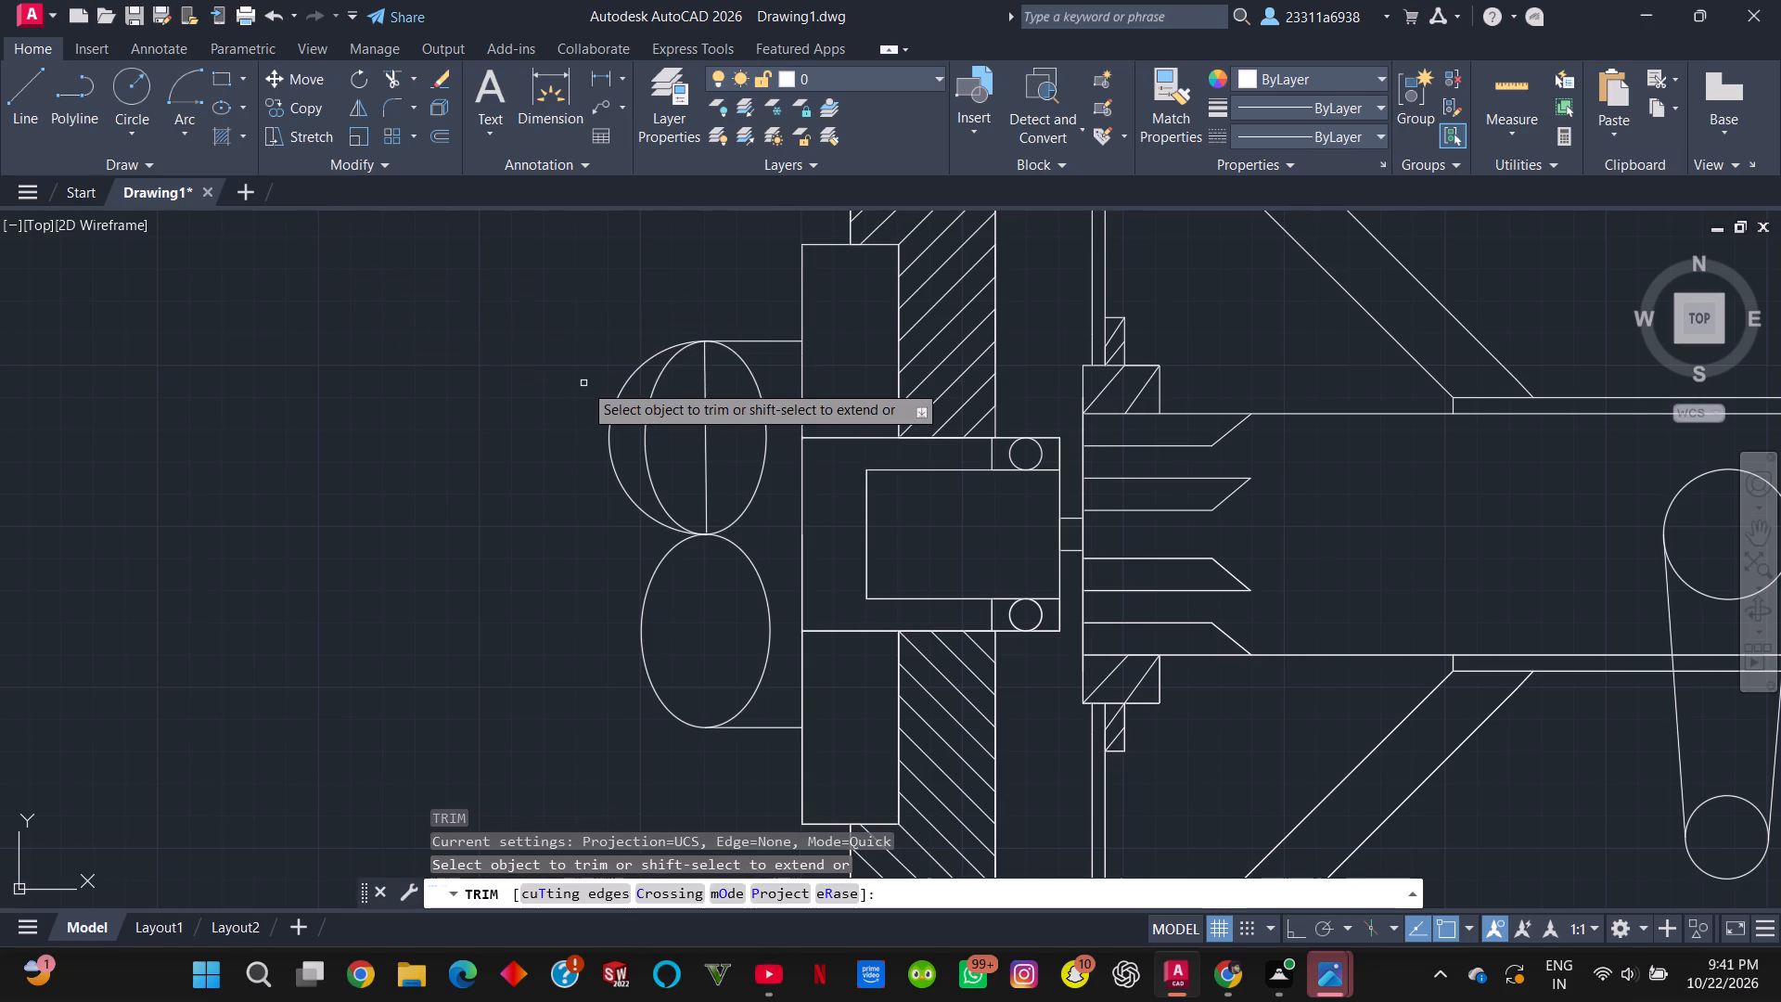
pyautogui.moveTo(583, 383); pyautogui.dragTo(617, 426)
pyautogui.moveTo(687, 411); pyautogui.dragTo(758, 400)
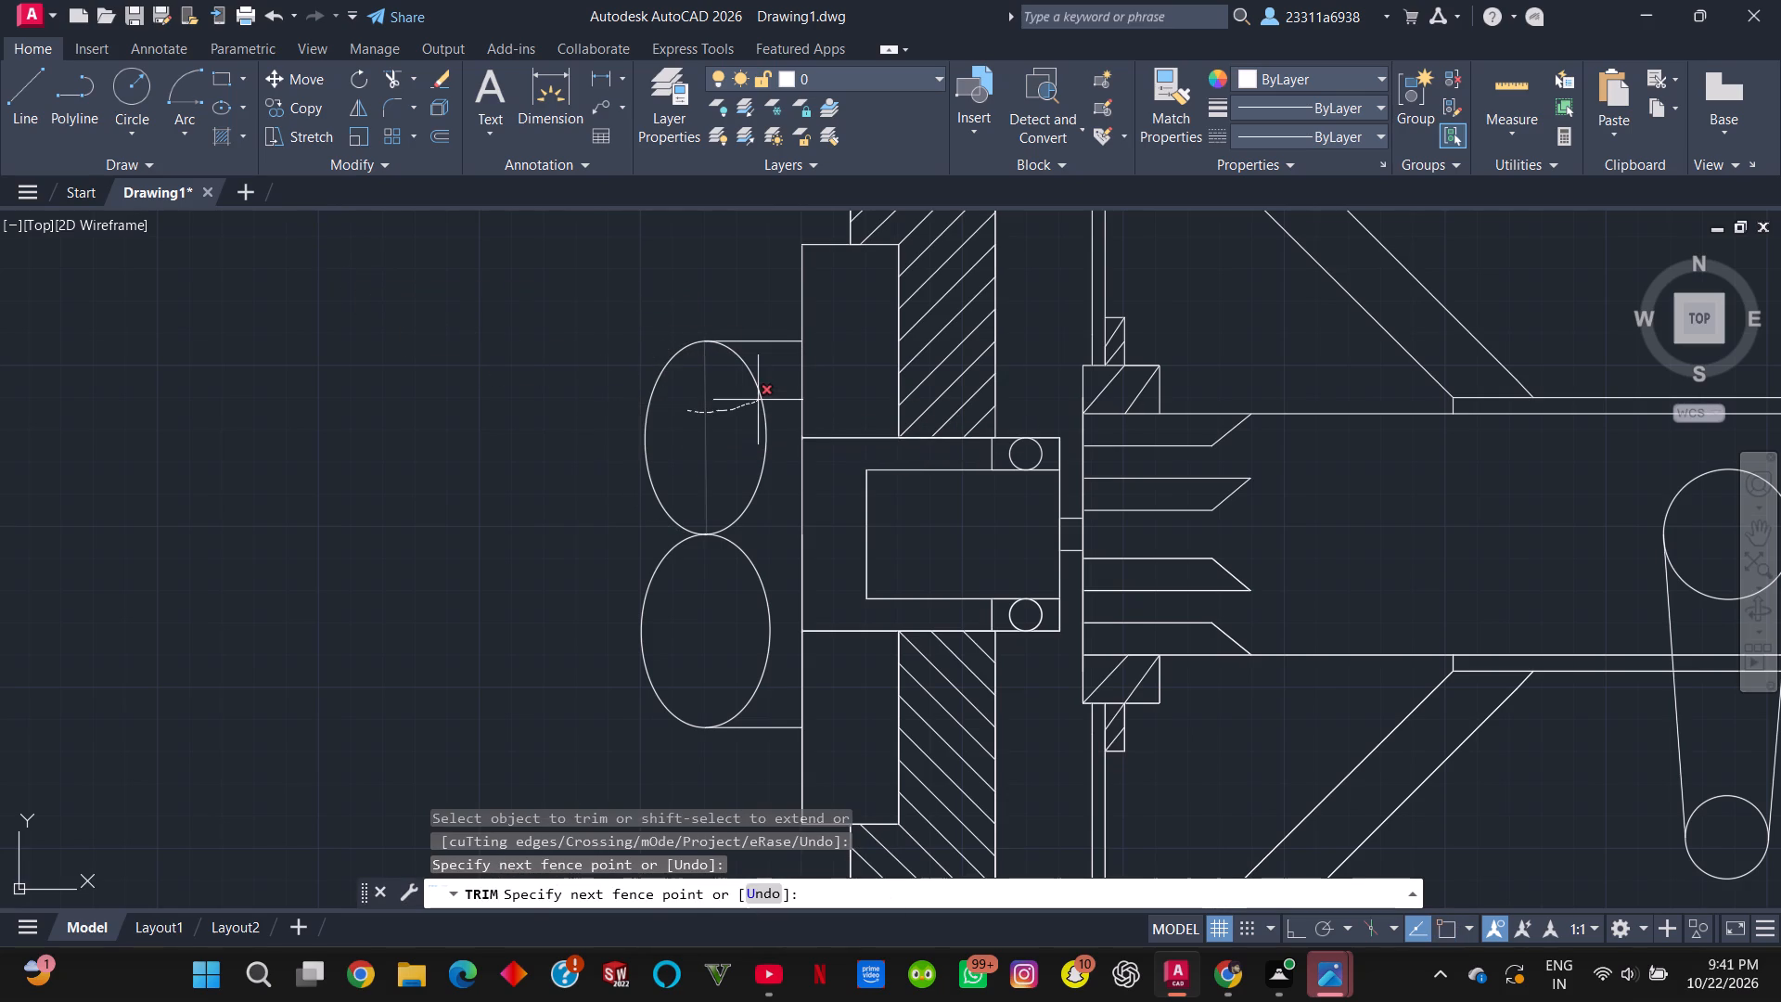
pyautogui.moveTo(758, 400); pyautogui.dragTo(772, 392)
# Trim away the vertical line segments inside the upper closed curve and the lower half-circle at the clutch shaft's break end.
pyautogui.scroll(-2, 746, 401)
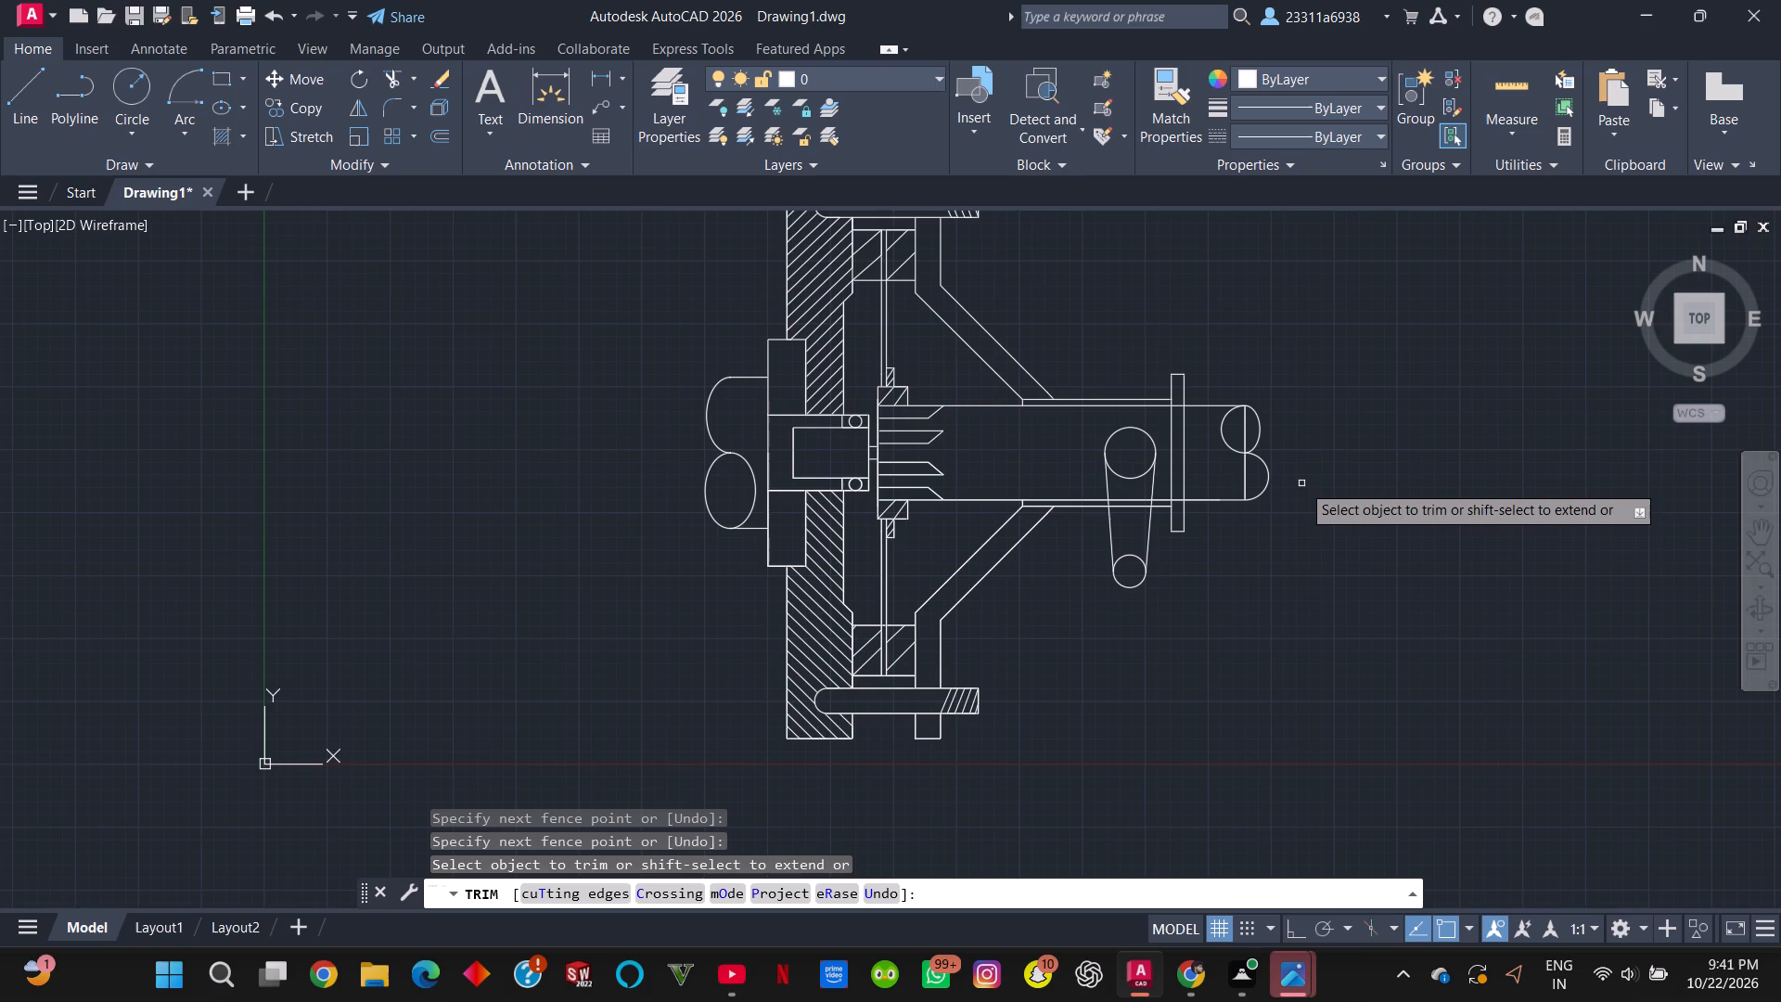
pyautogui.moveTo(1240, 432); pyautogui.dragTo(1249, 438)
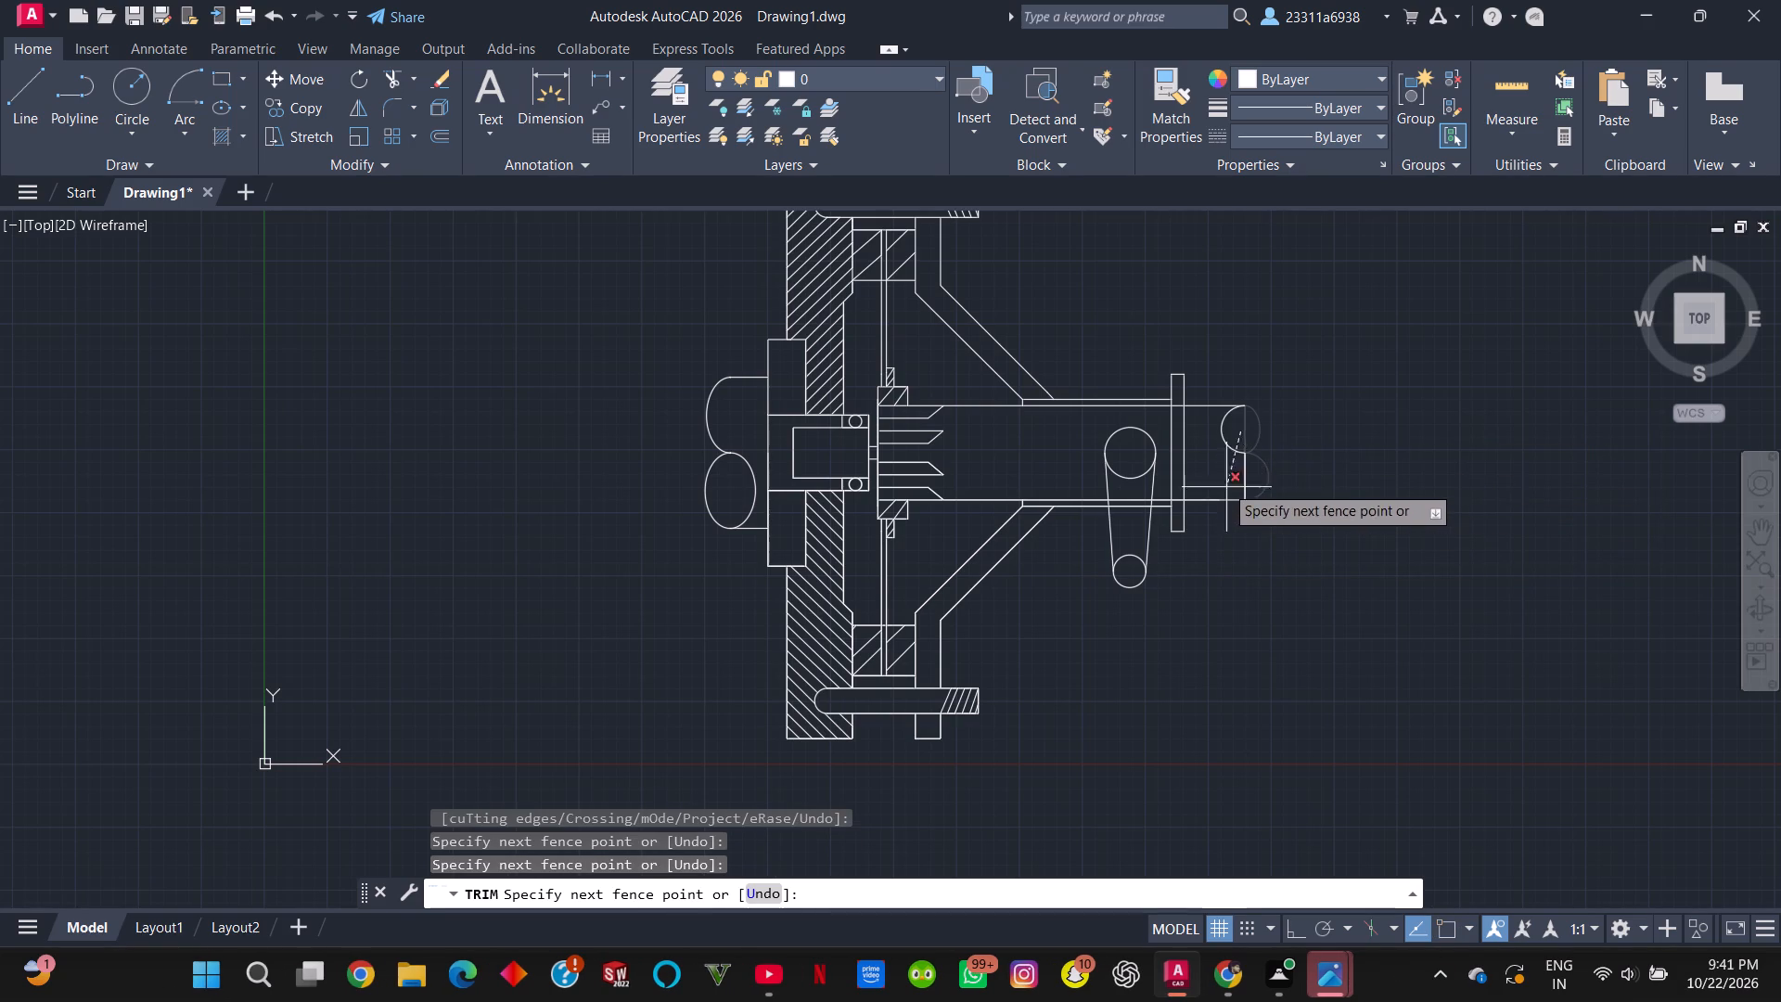
pyautogui.click(1246, 433)
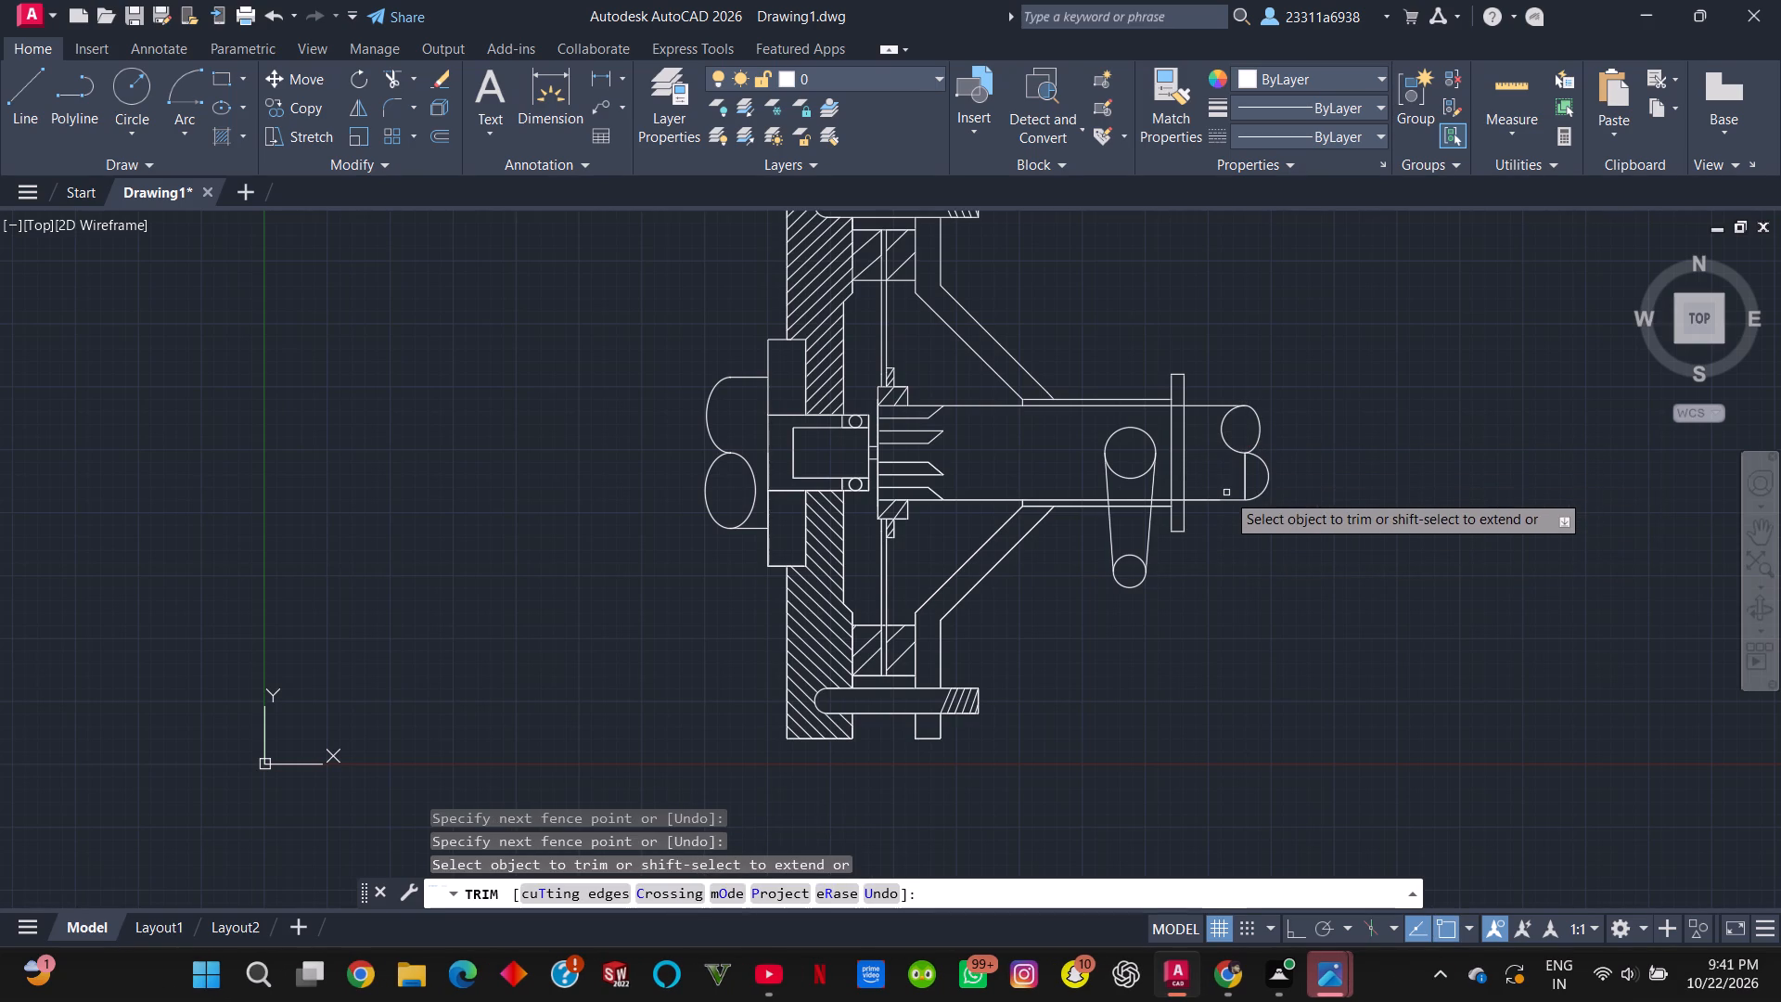
pyautogui.moveTo(1228, 490); pyautogui.dragTo(1250, 489)
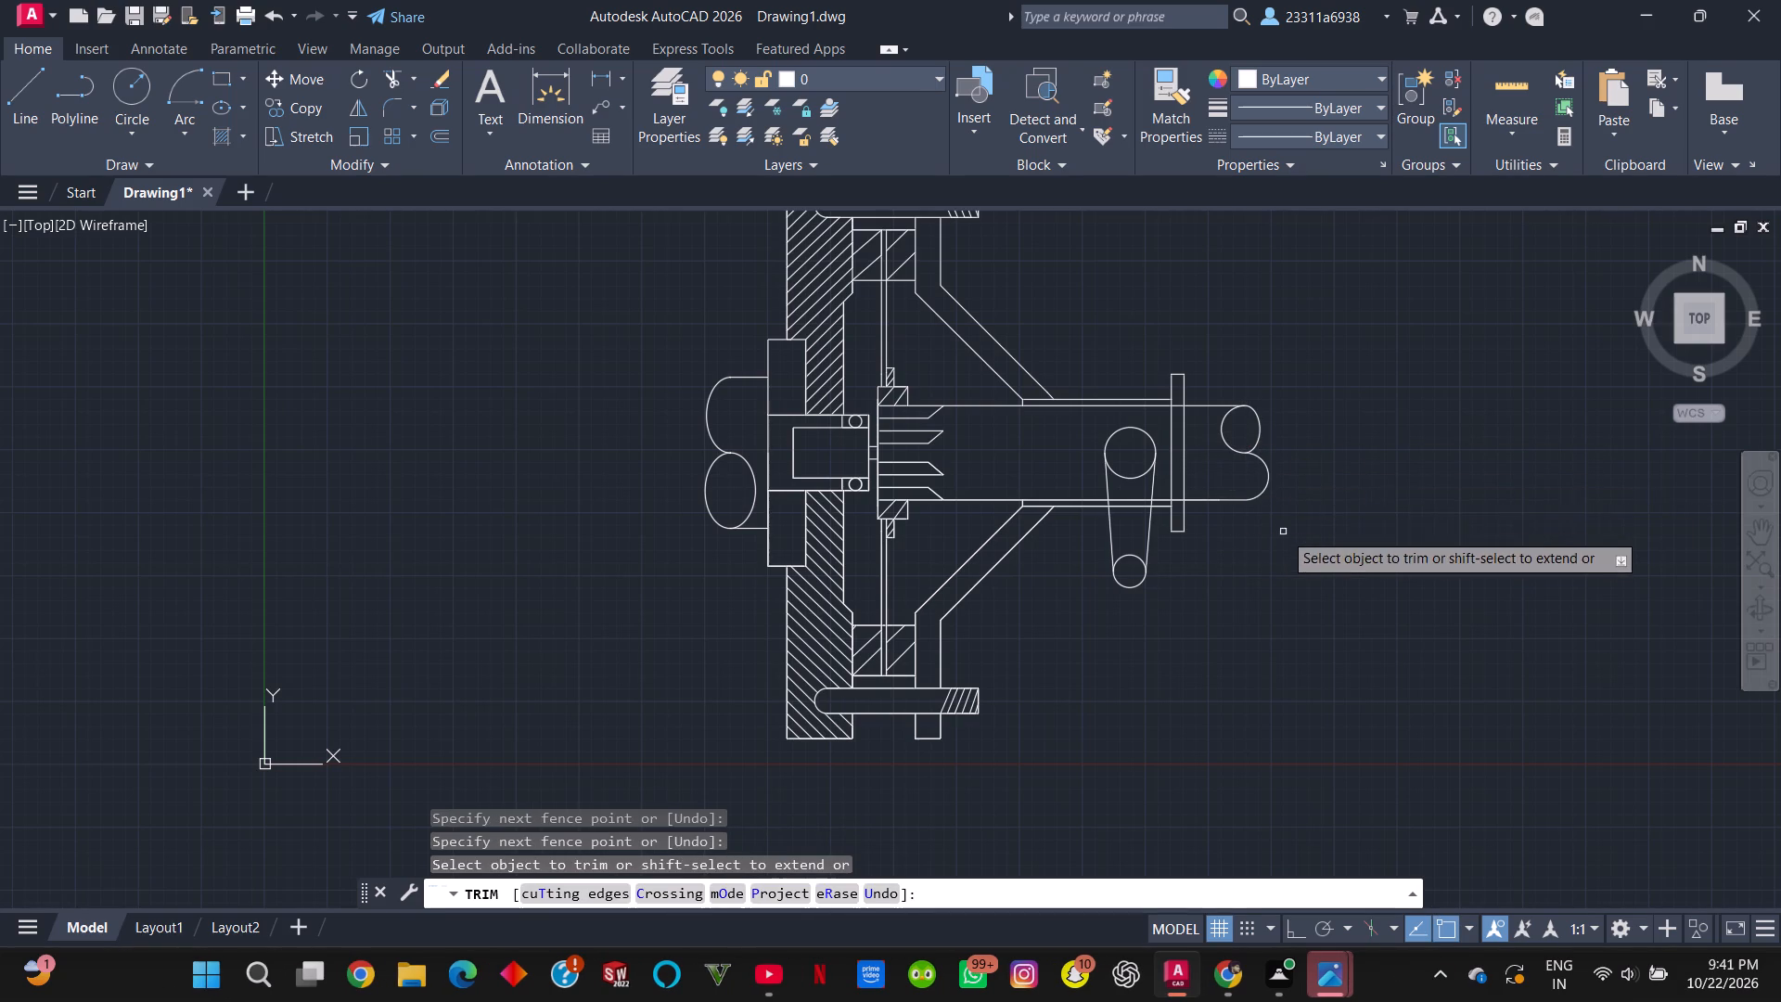
# Draw a vertical line across the clutch shaft's lower half-circle, from the upper curve's bottom to the shaft's lower edge line.
pyautogui.click(13, 108)
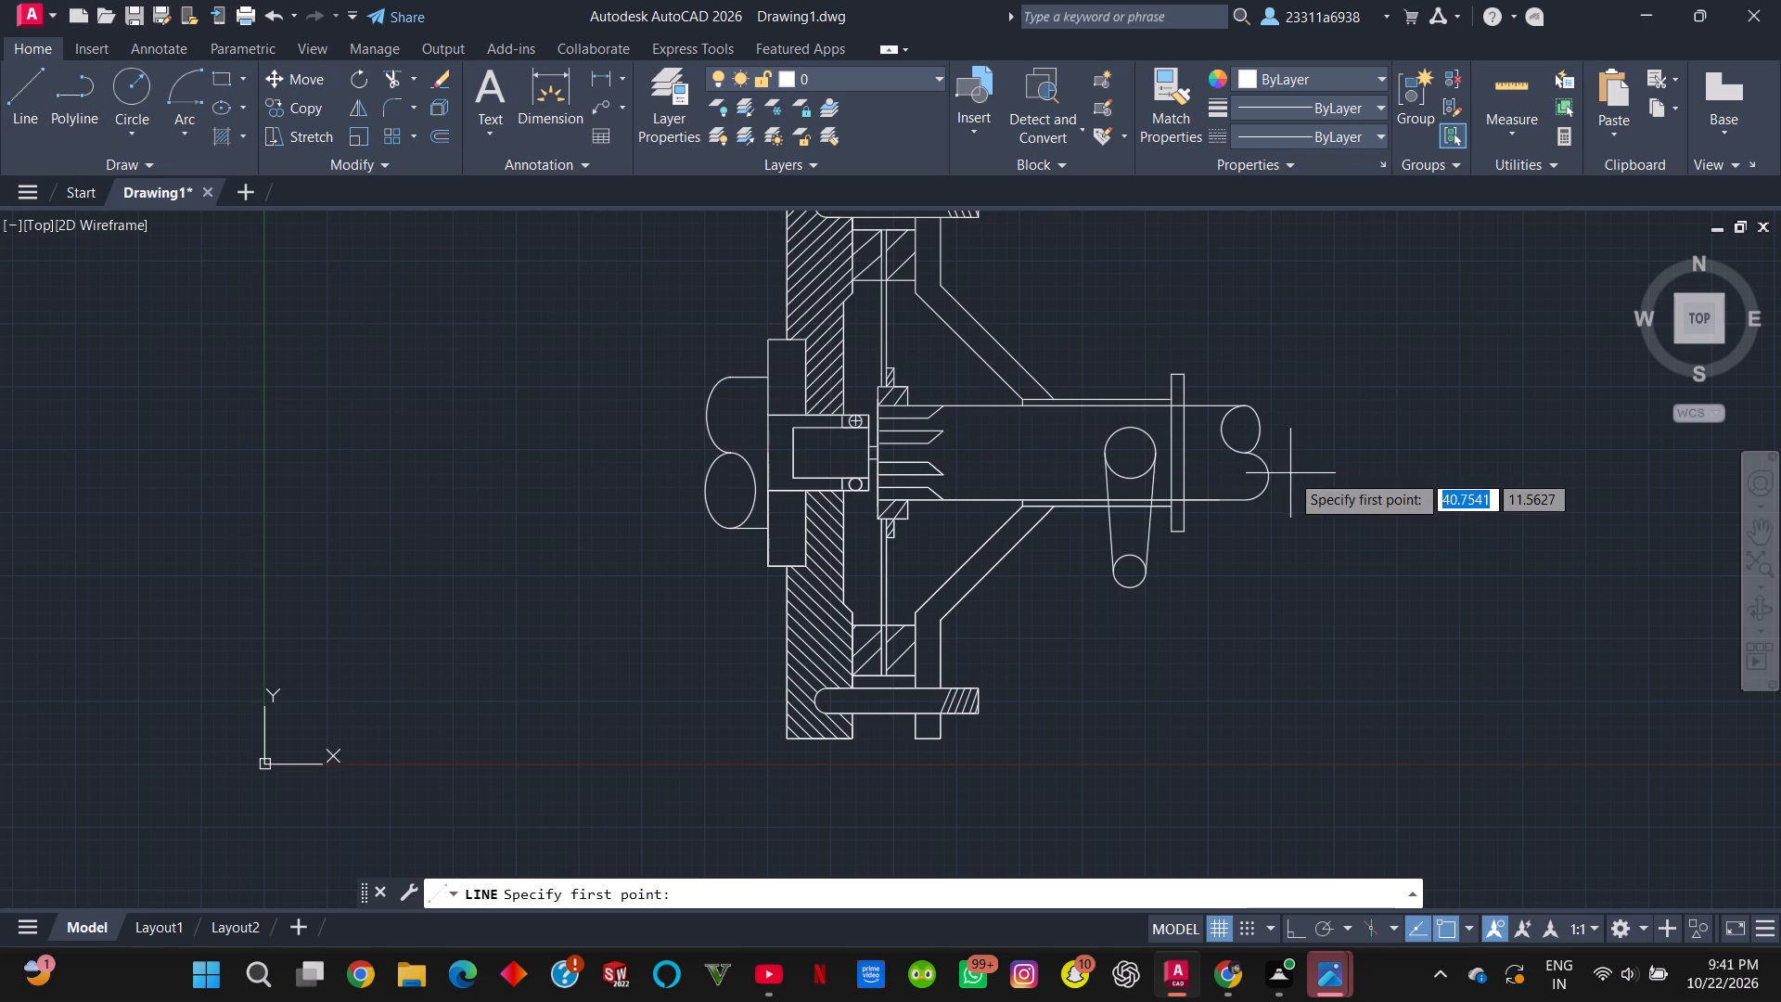
pyautogui.click(1240, 457)
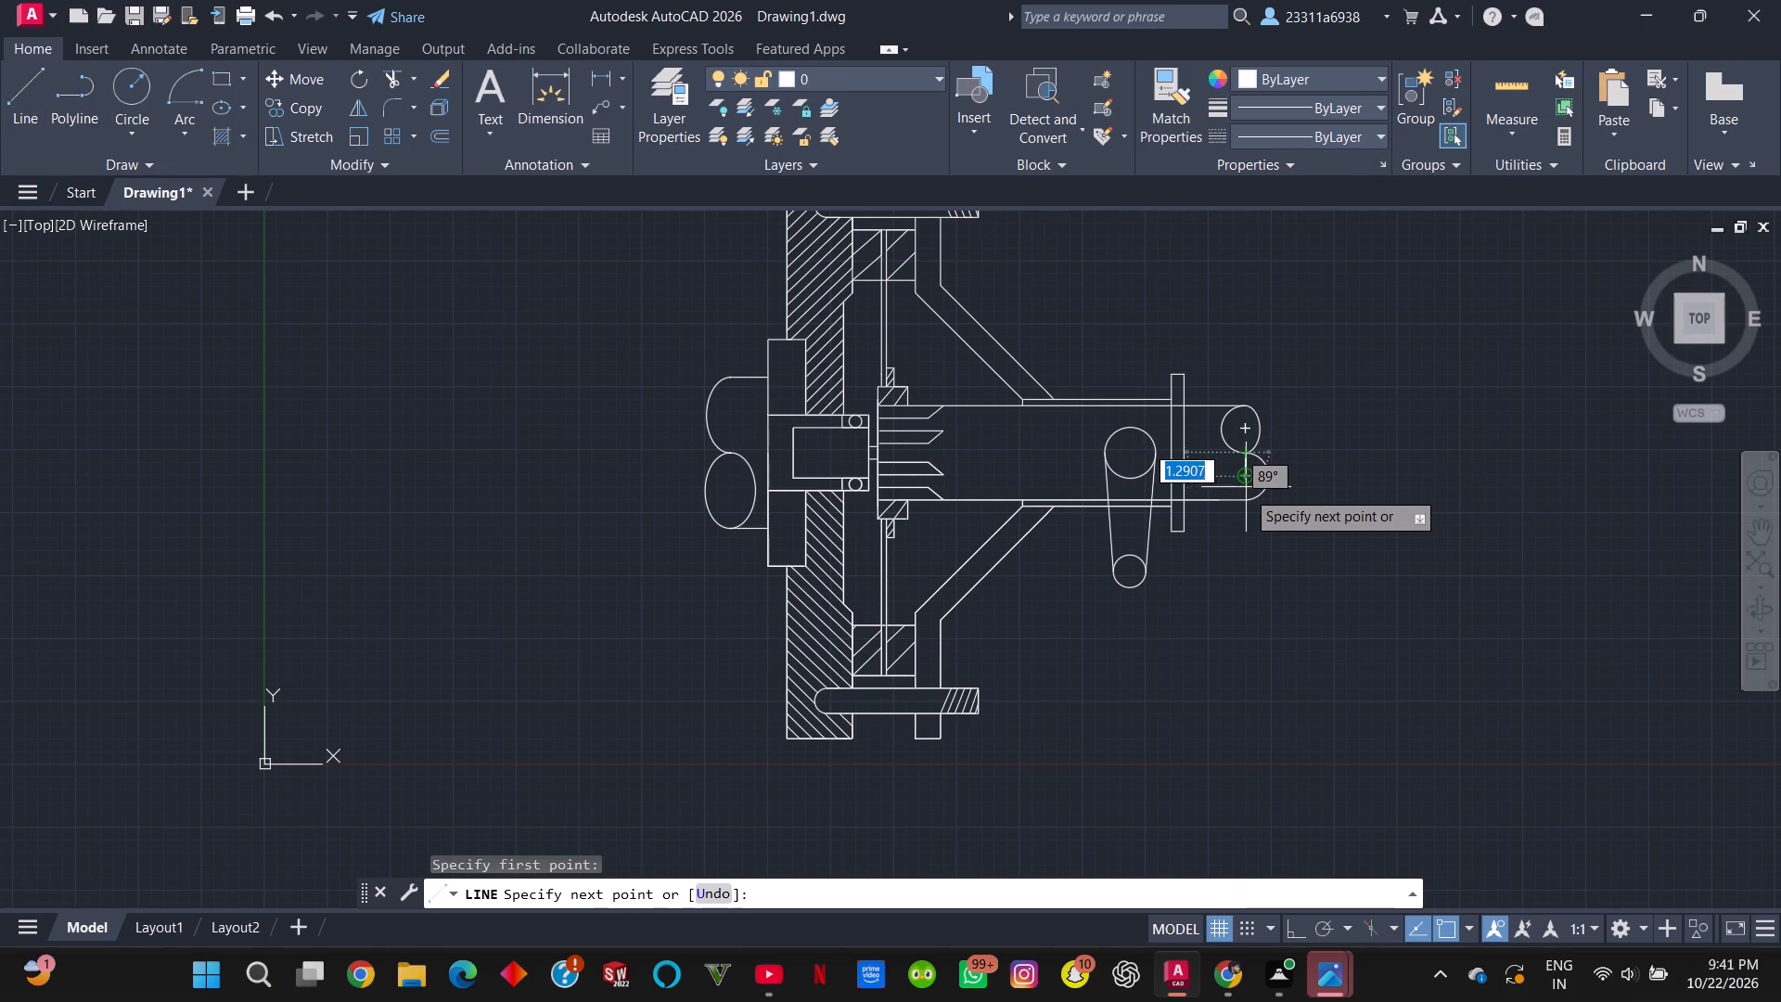
pyautogui.click(1246, 495)
pyautogui.scroll(2, 1246, 495)
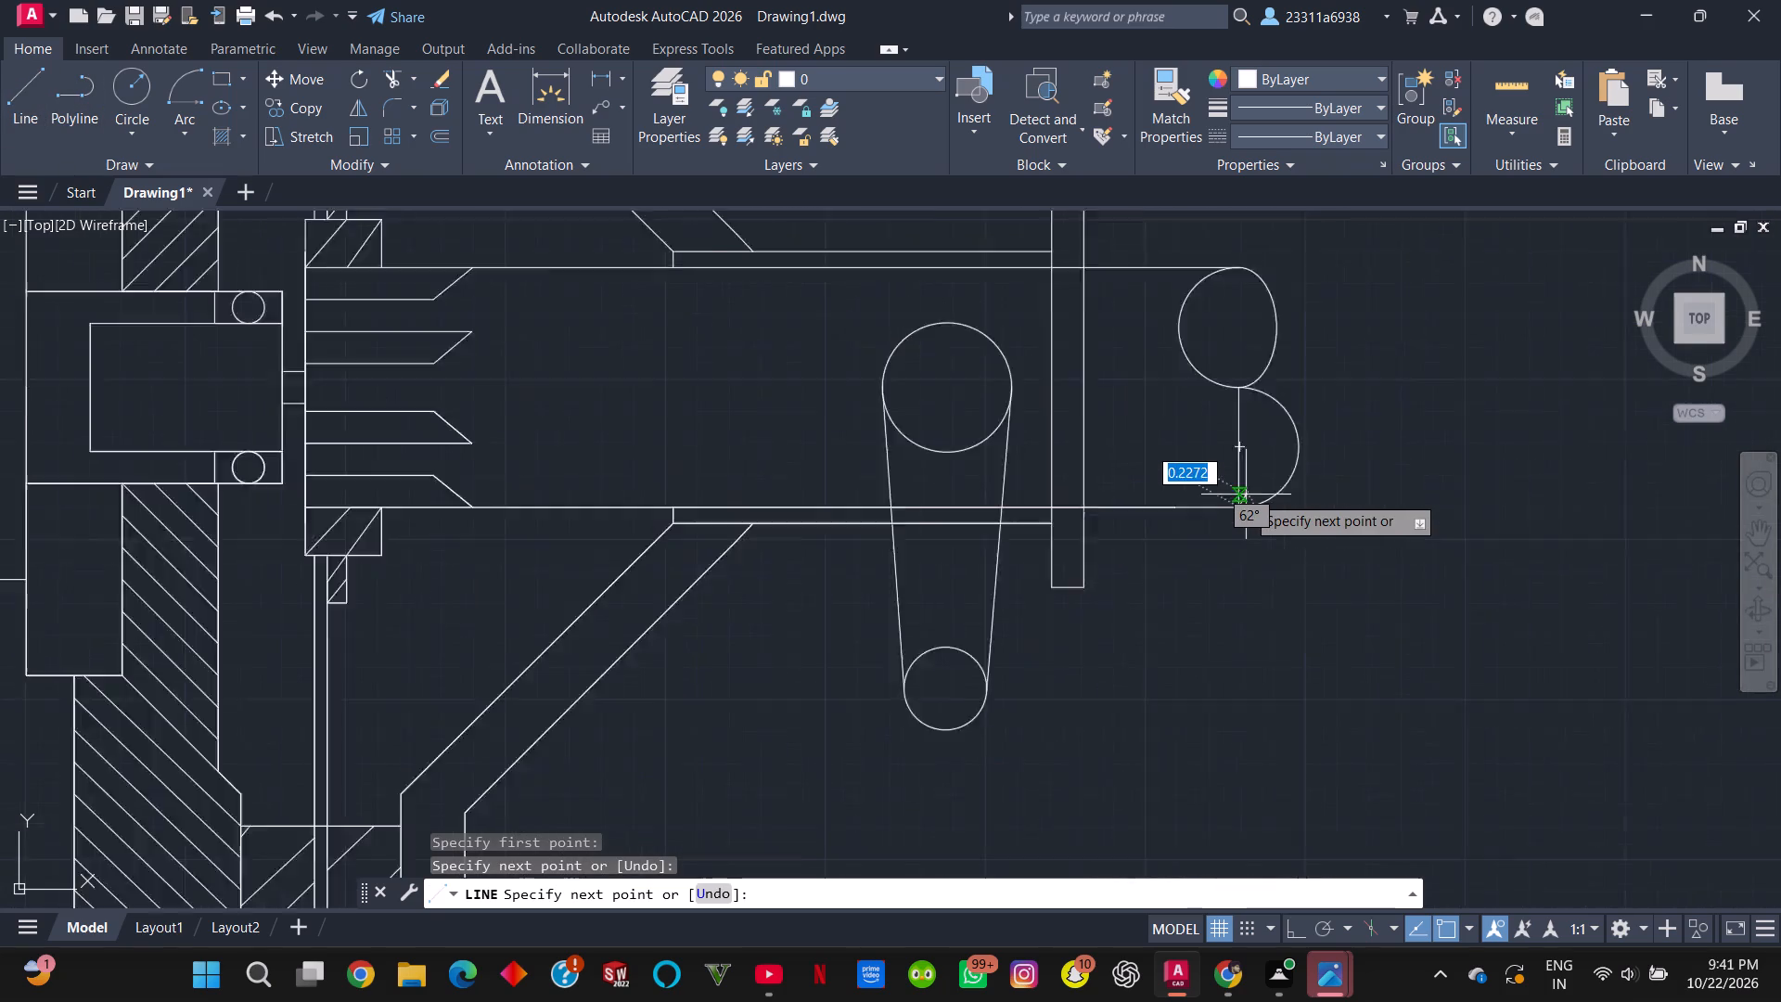
pyautogui.scroll(1, 1246, 495)
pyautogui.press('Escape')
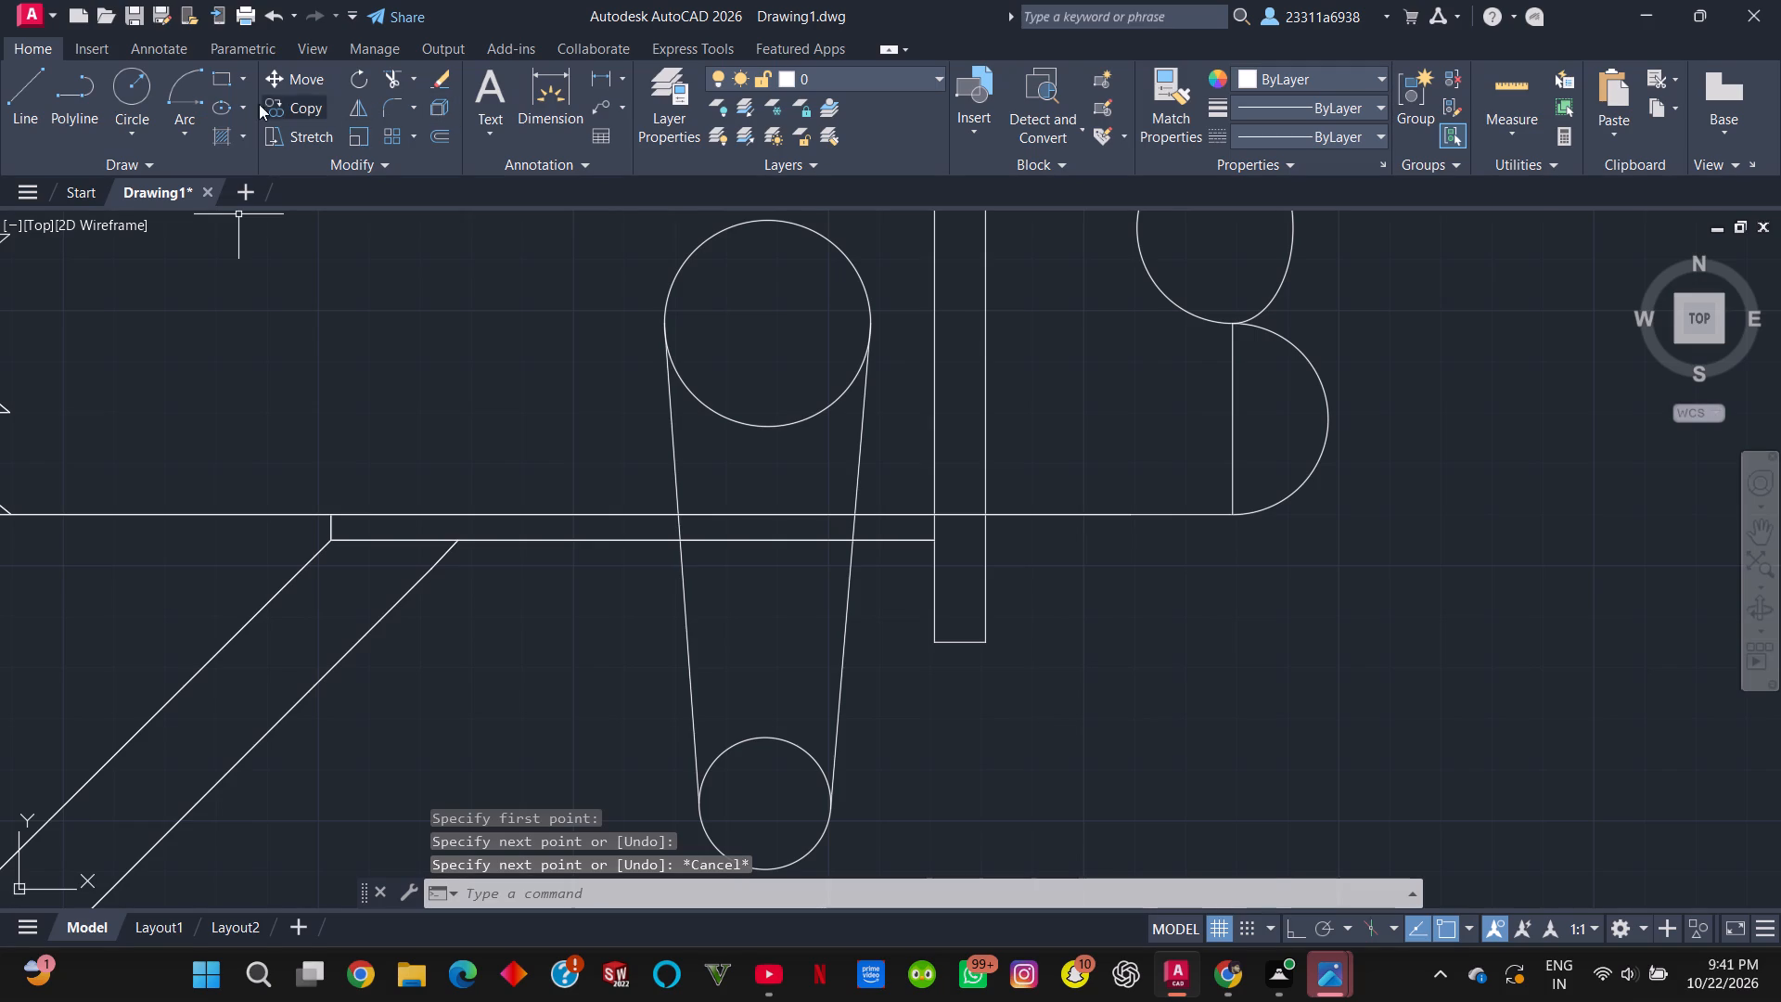
# Draw an ellipse centred on that line's midpoint, reaching its bottom end, with a horizontal half-axis of about 0.5.
pyautogui.click(225, 109)
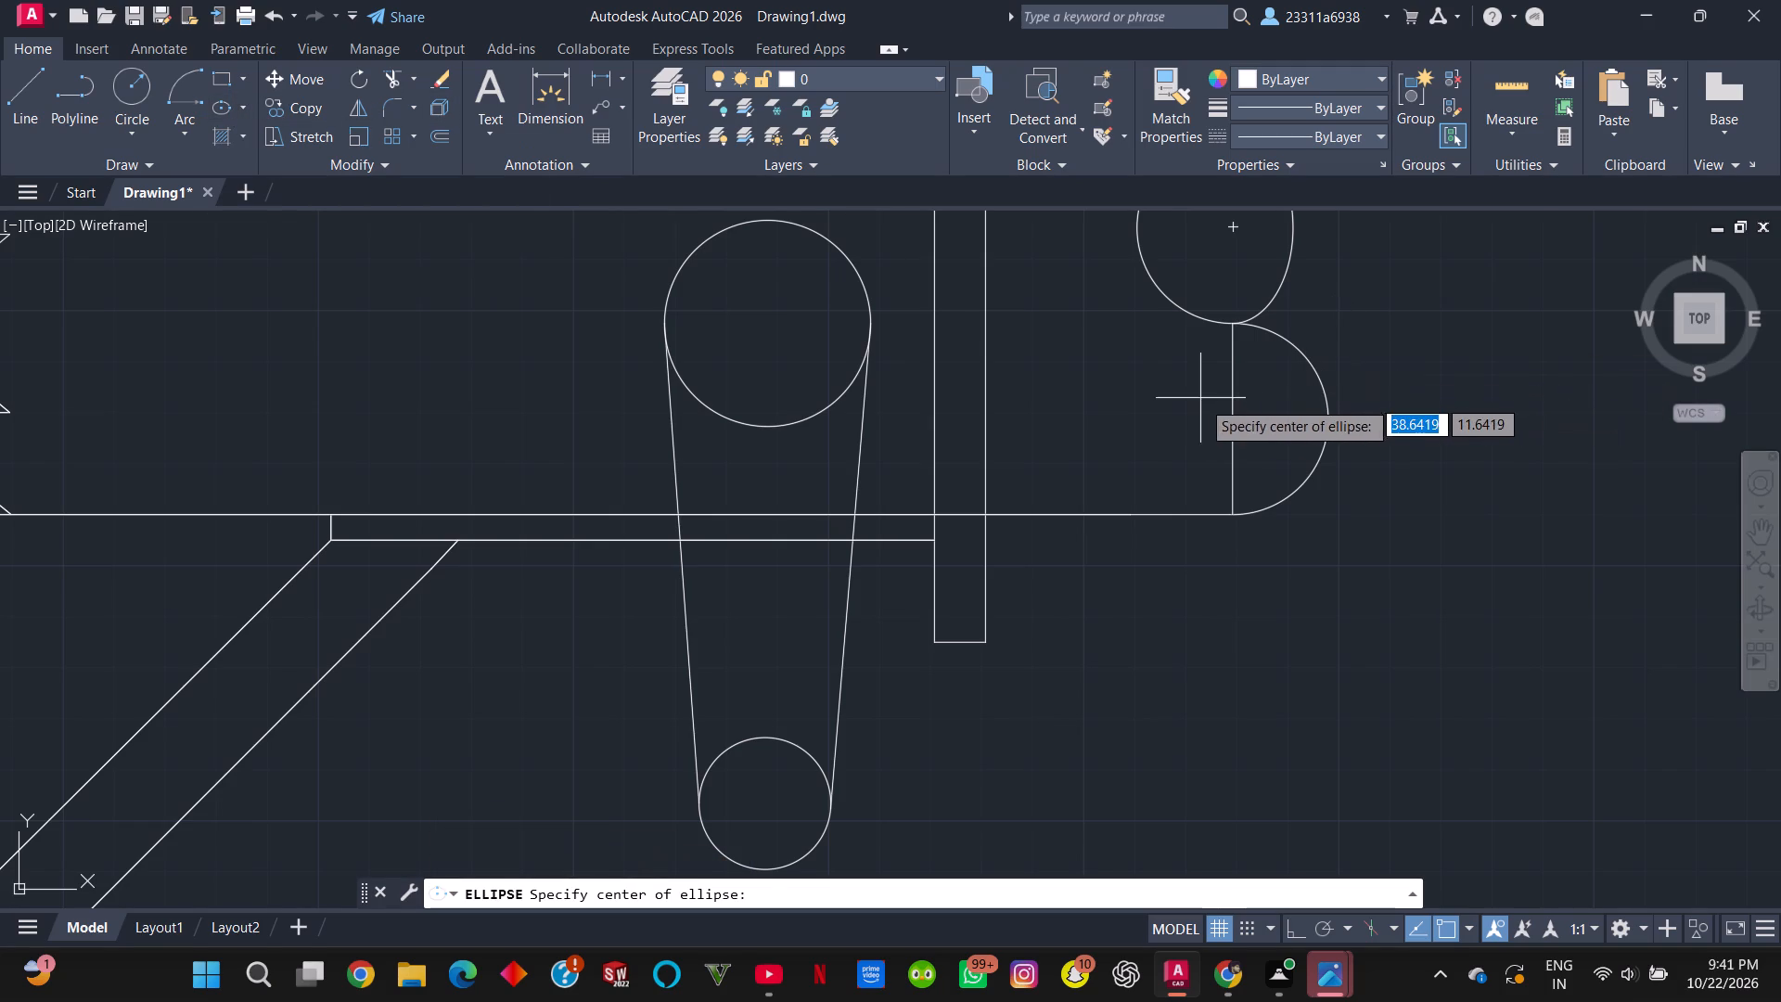
pyautogui.click(1232, 415)
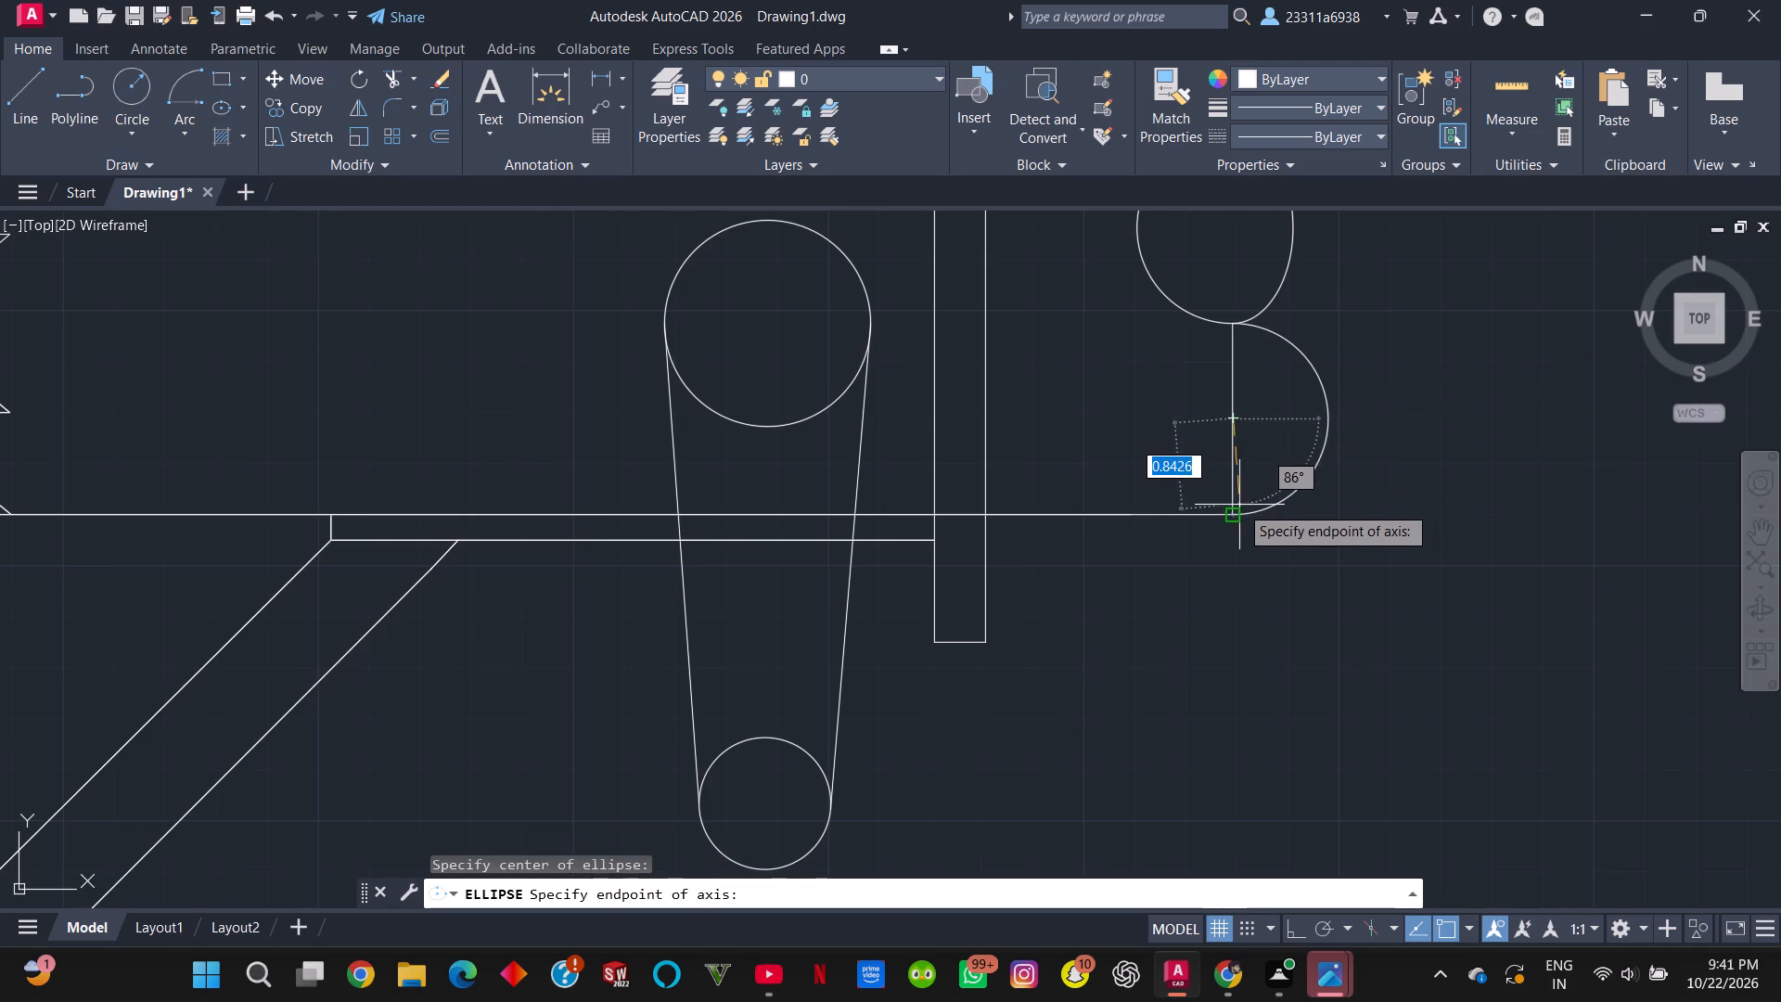
pyautogui.click(1236, 510)
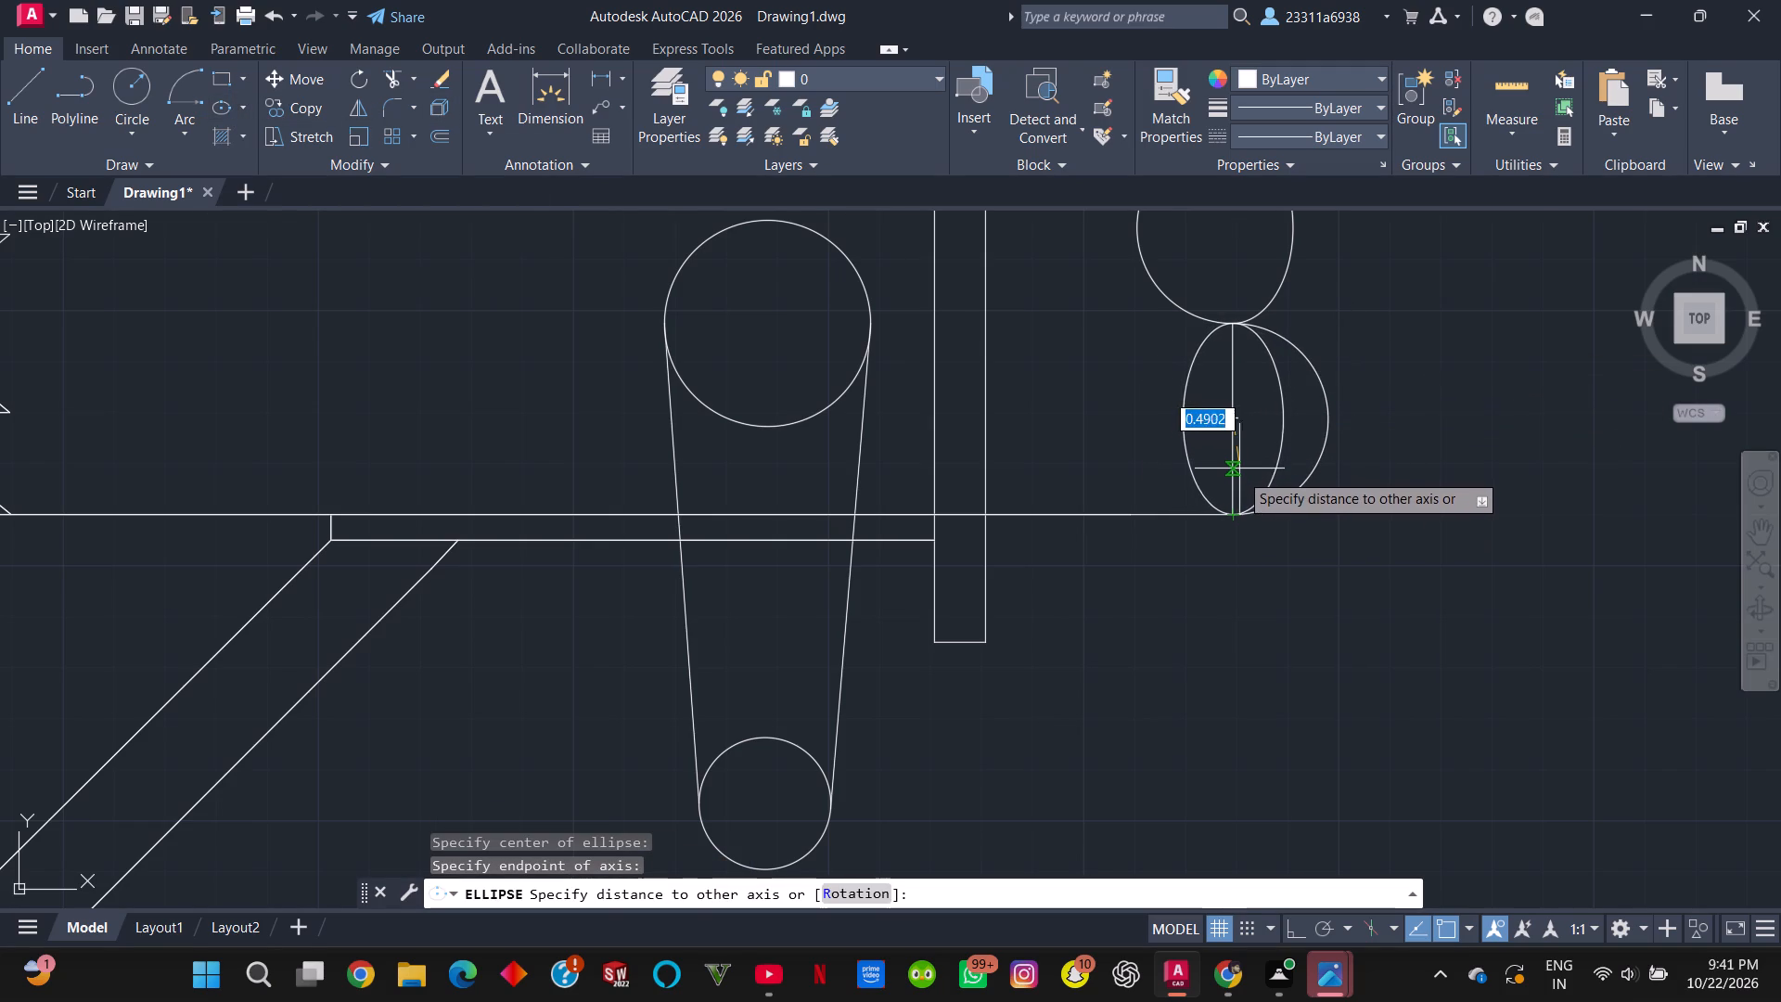
pyautogui.click(1239, 473)
pyautogui.press('Escape')
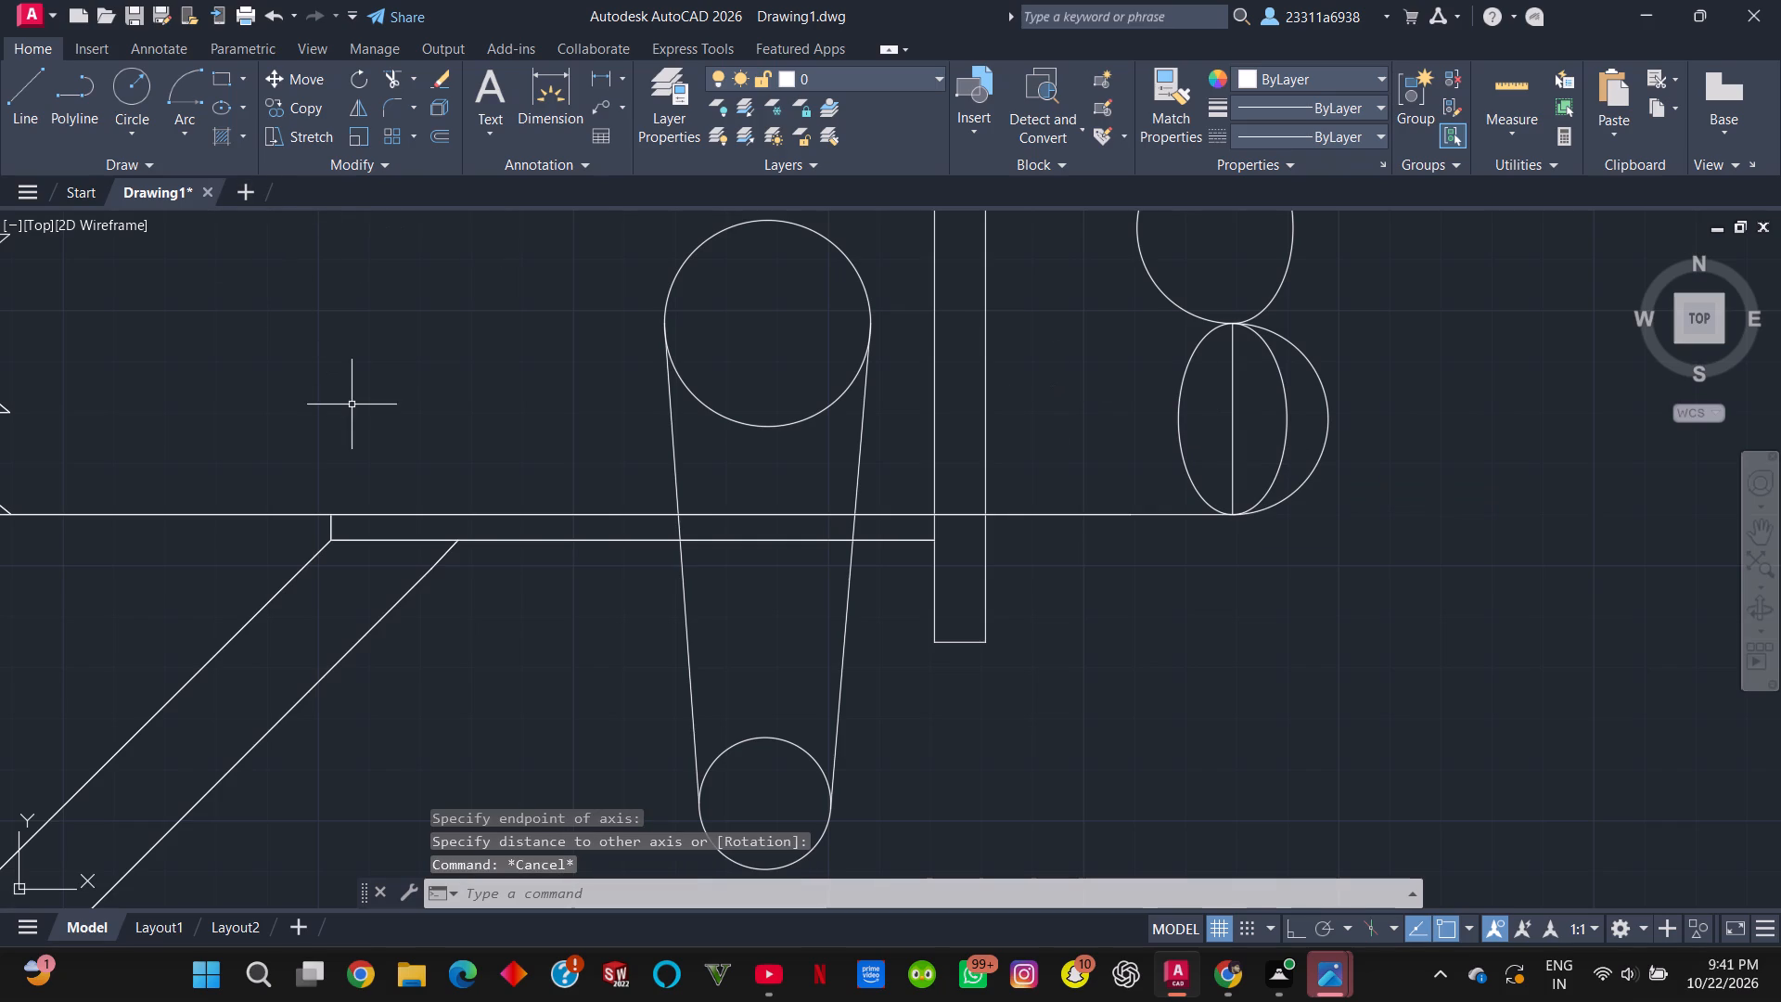
# Trim the ellipse's left half, the outer half-circle and the vertical line at the clutch shaft's break end, keeping the right half-ellipse.
pyautogui.write('tr')
pyautogui.press('Return')
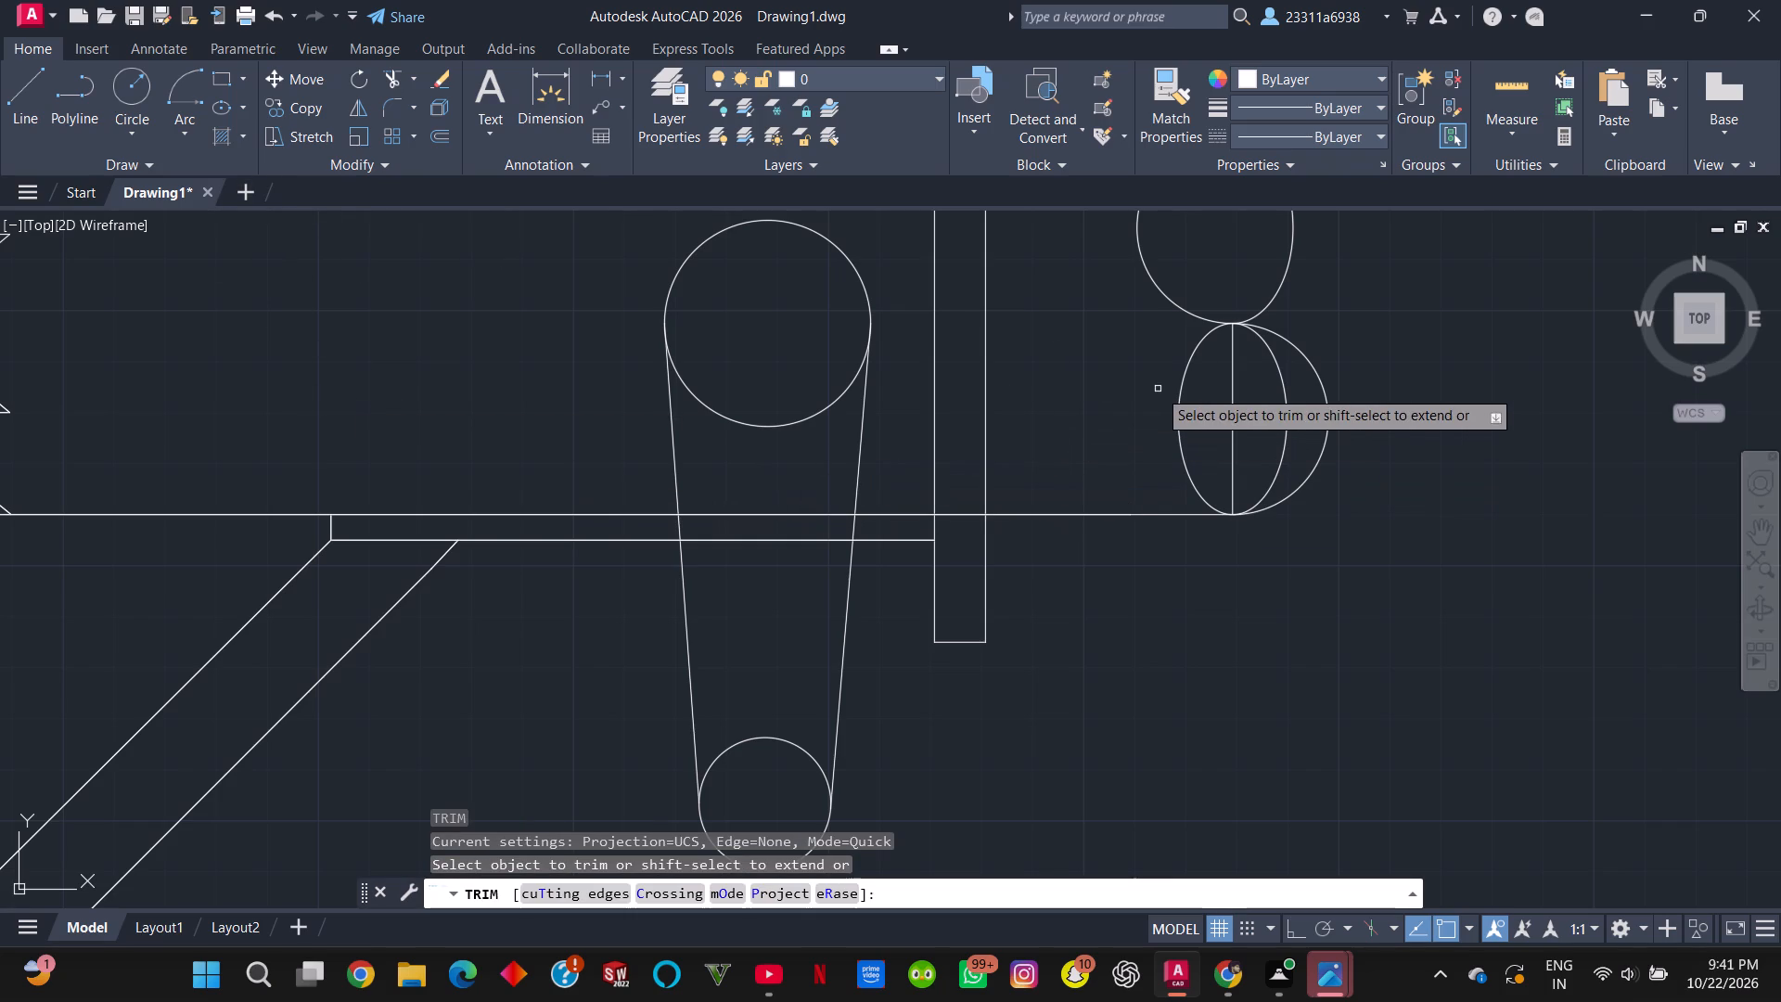
pyautogui.moveTo(1158, 389); pyautogui.dragTo(1192, 412)
pyautogui.moveTo(1302, 340); pyautogui.dragTo(1308, 384)
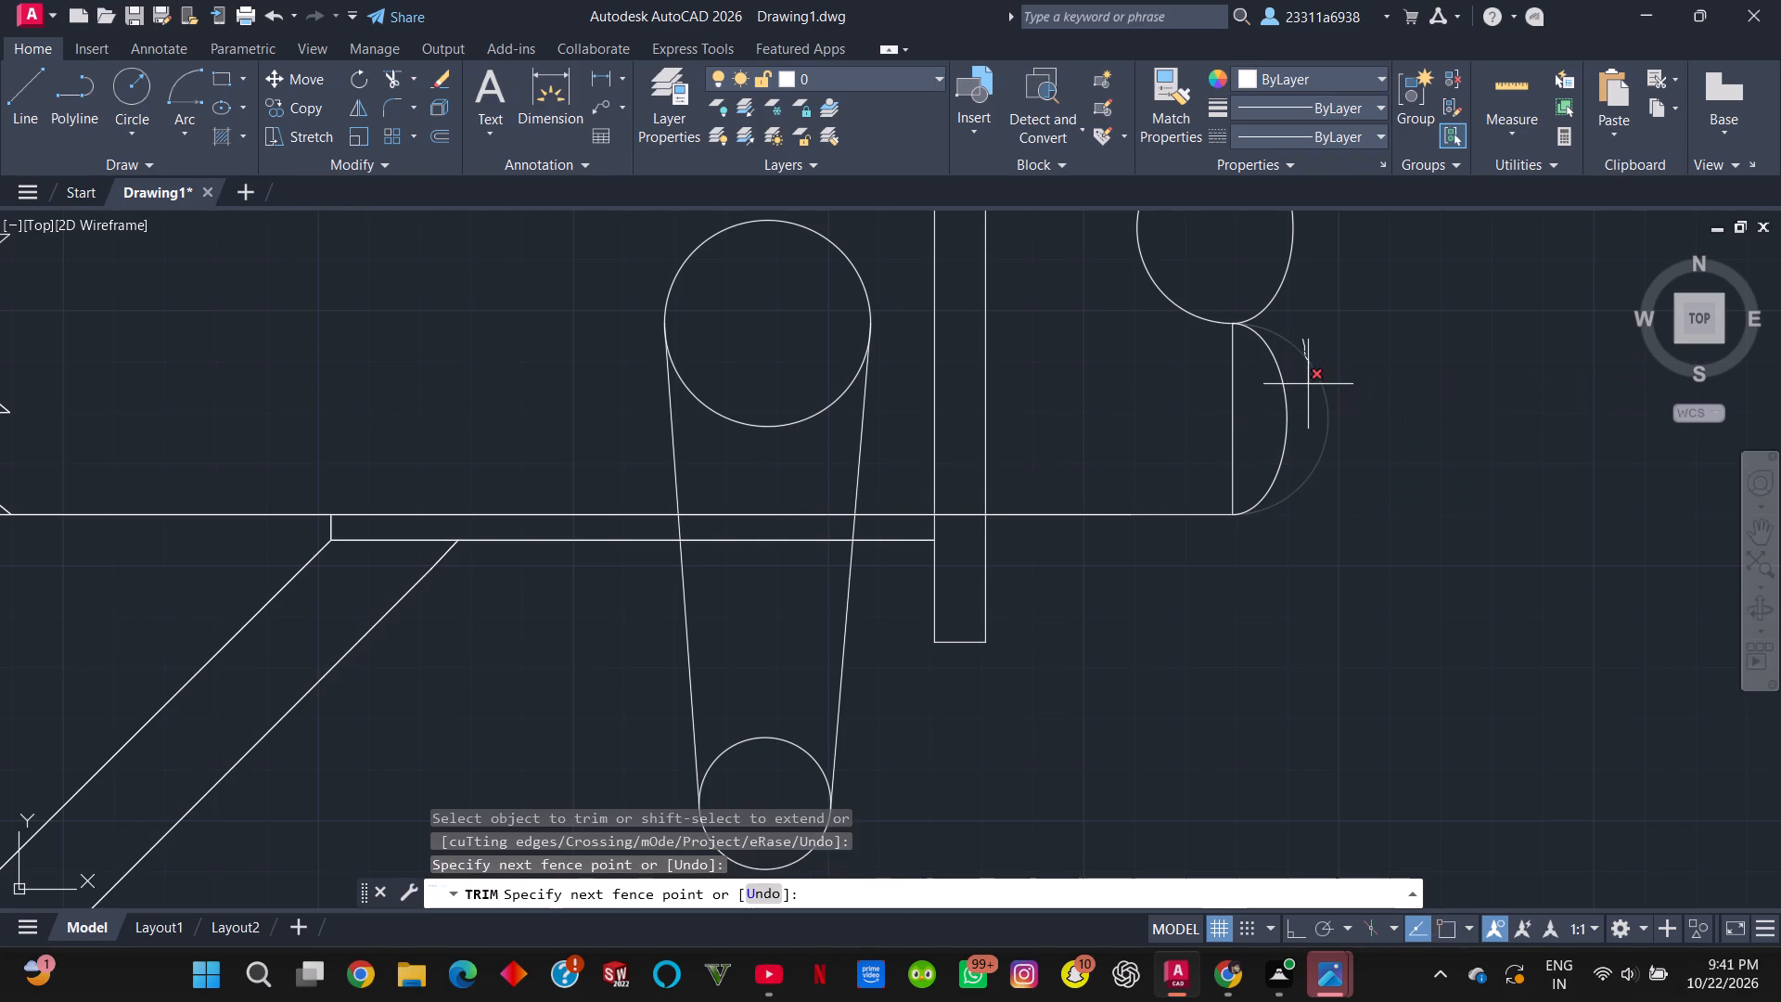
pyautogui.moveTo(1308, 384); pyautogui.dragTo(1308, 386)
pyautogui.moveTo(1202, 403); pyautogui.dragTo(1243, 422)
# Save the drawing to the Desktop as "single plate clutch" in AutoCAD 2018 Drawing format.
pyautogui.scroll(-3, 1242, 405)
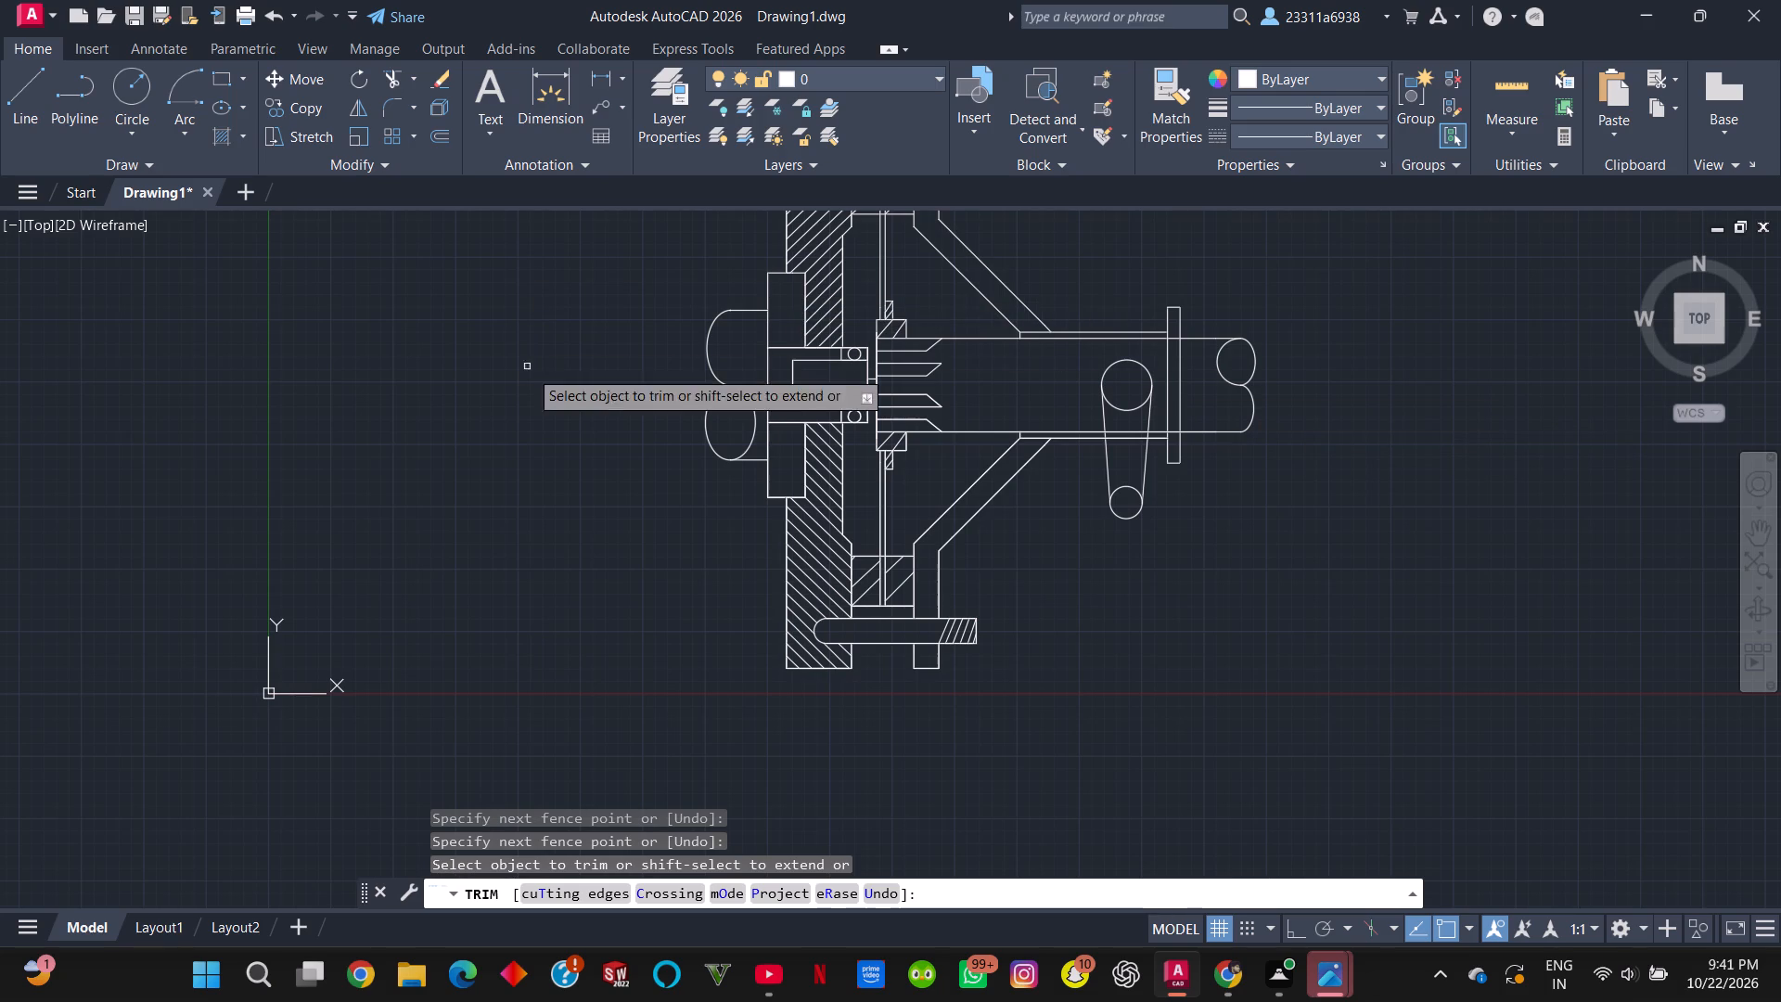
pyautogui.scroll(1, 1013, 339)
pyautogui.scroll(-2, 1024, 326)
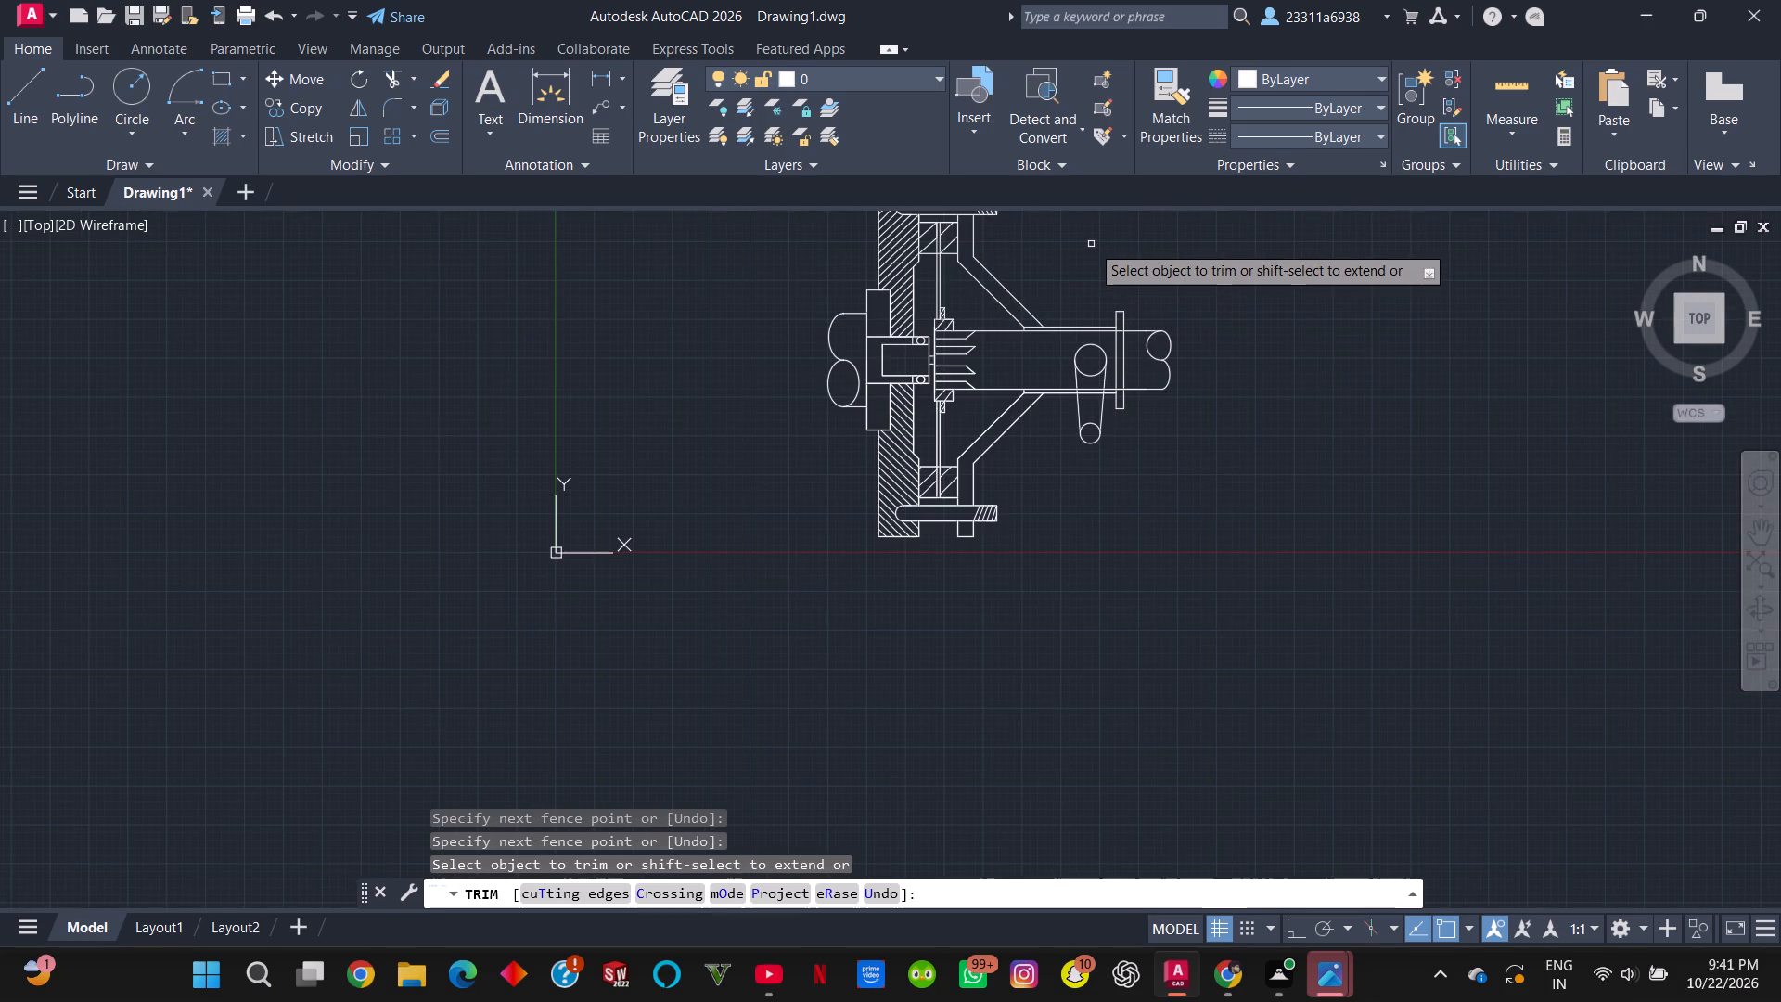
pyautogui.moveTo(1090, 244); pyautogui.dragTo(1122, 384, button='middle')
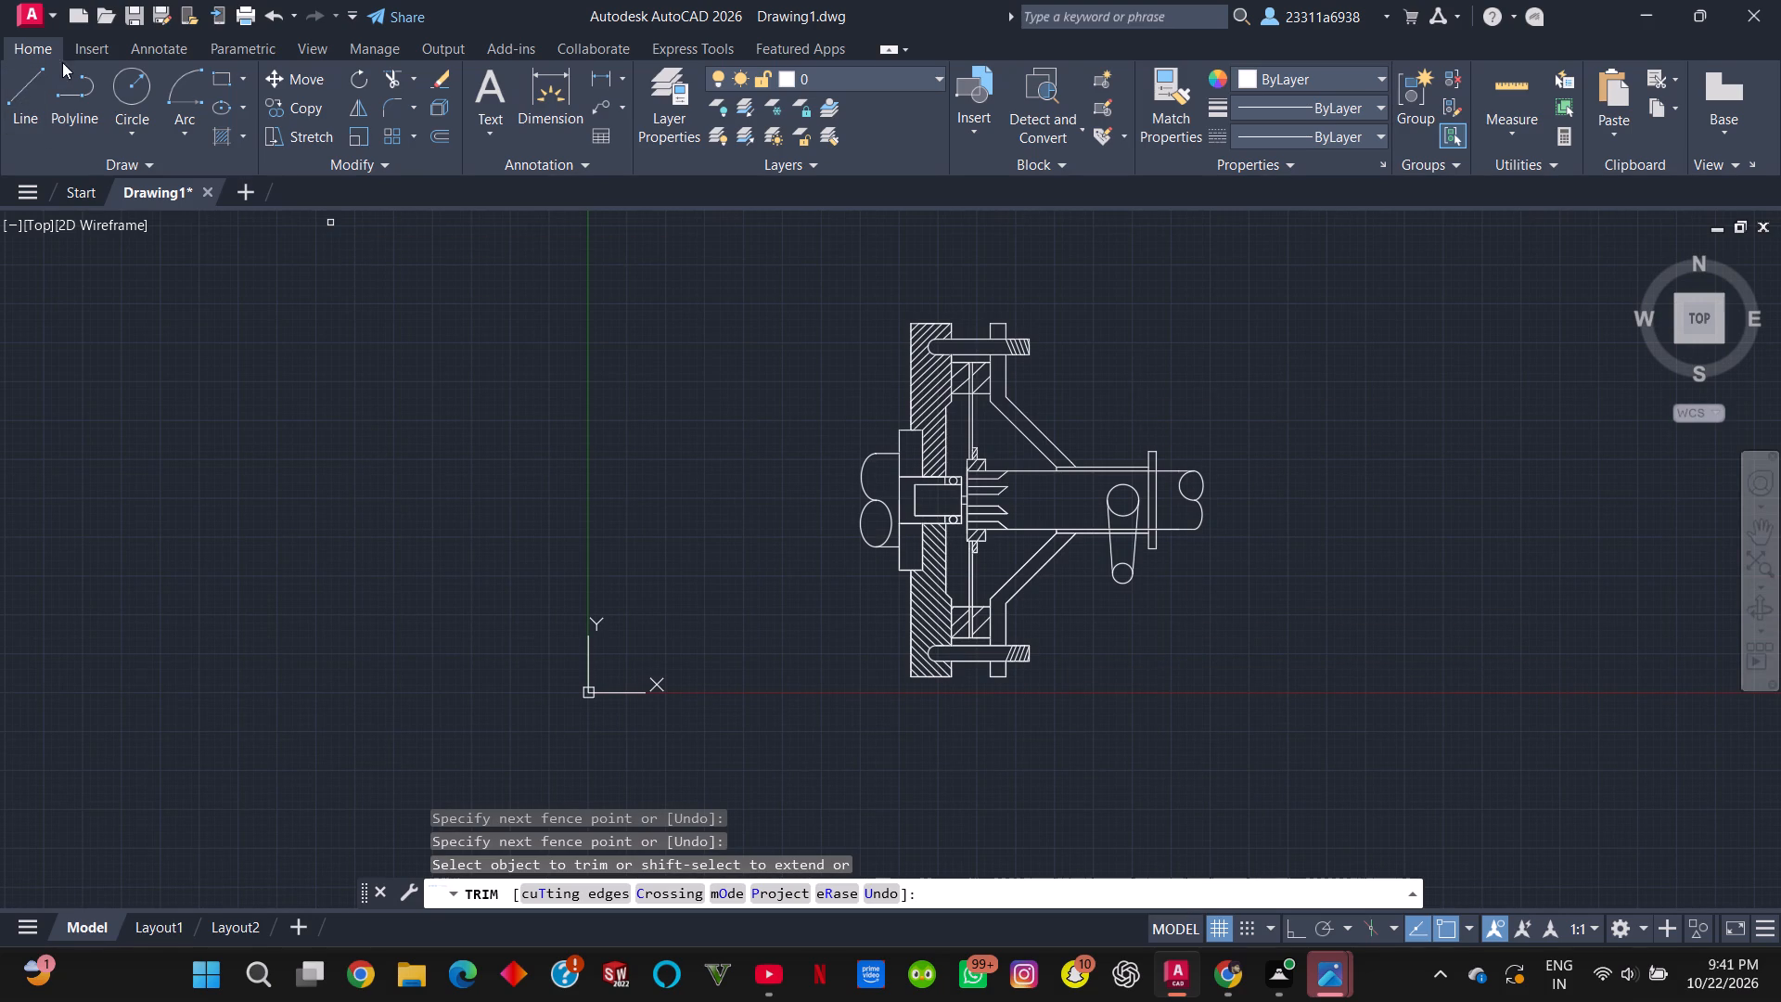
pyautogui.click(161, 17)
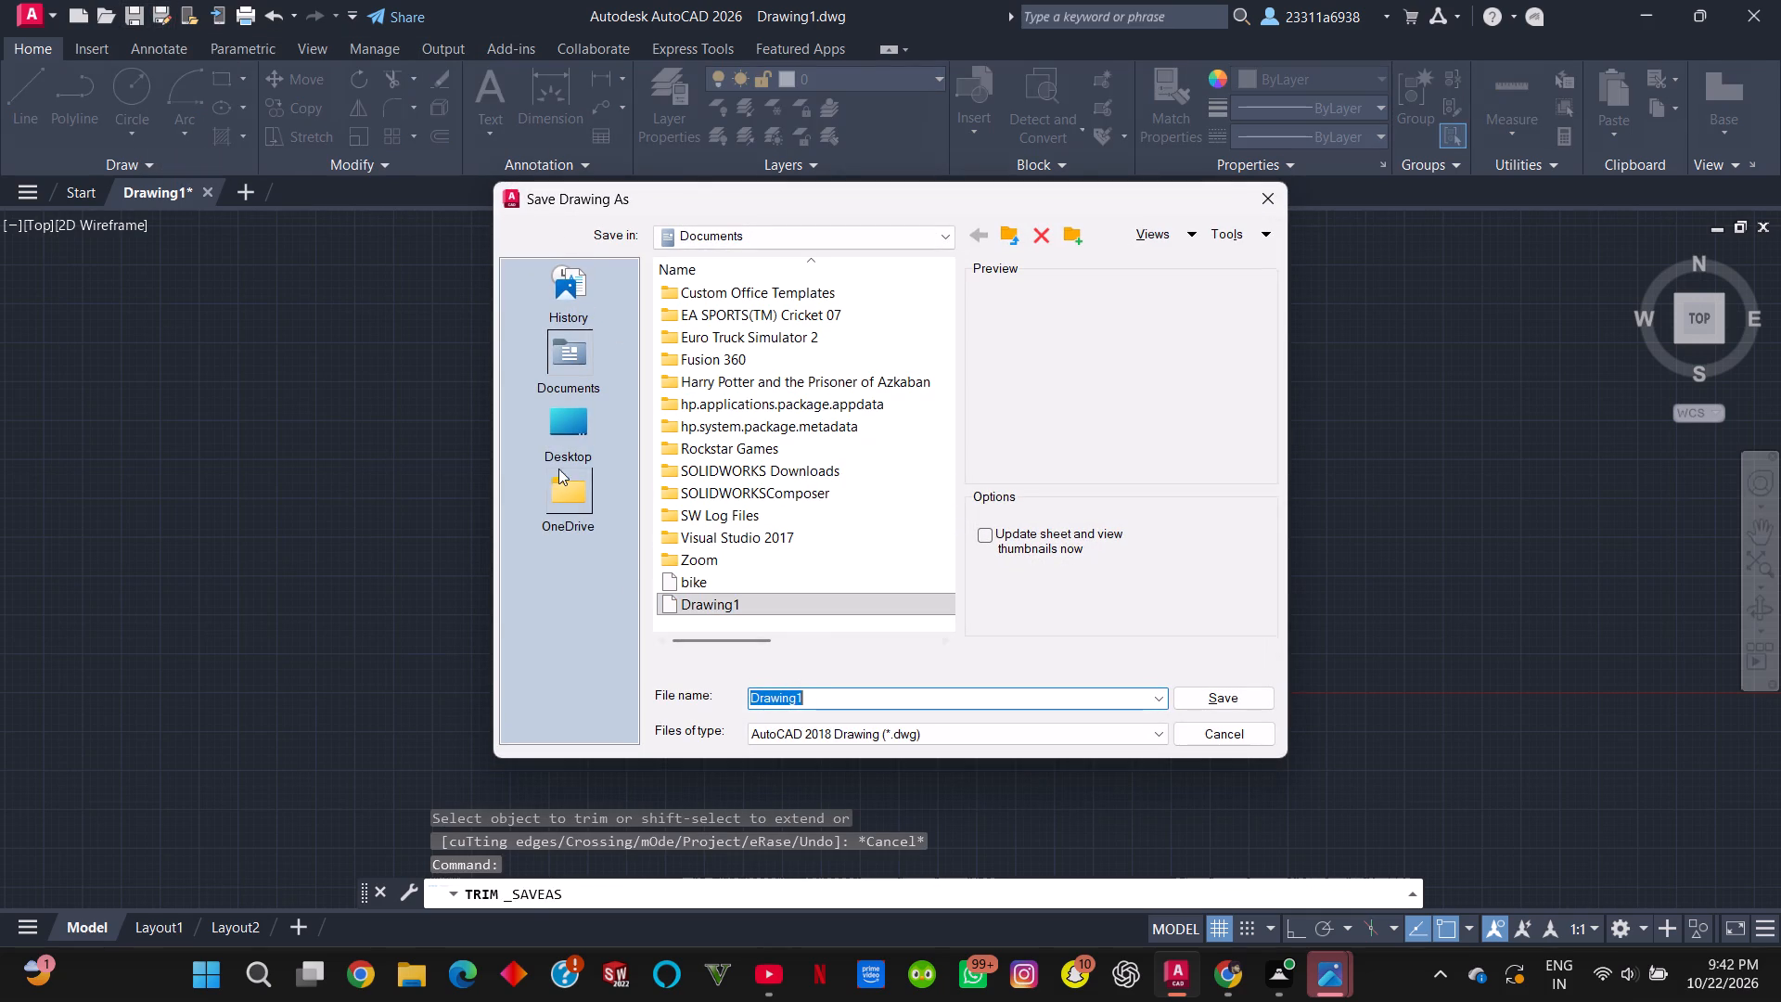
pyautogui.click(560, 421)
pyautogui.moveTo(805, 703); pyautogui.dragTo(754, 700)
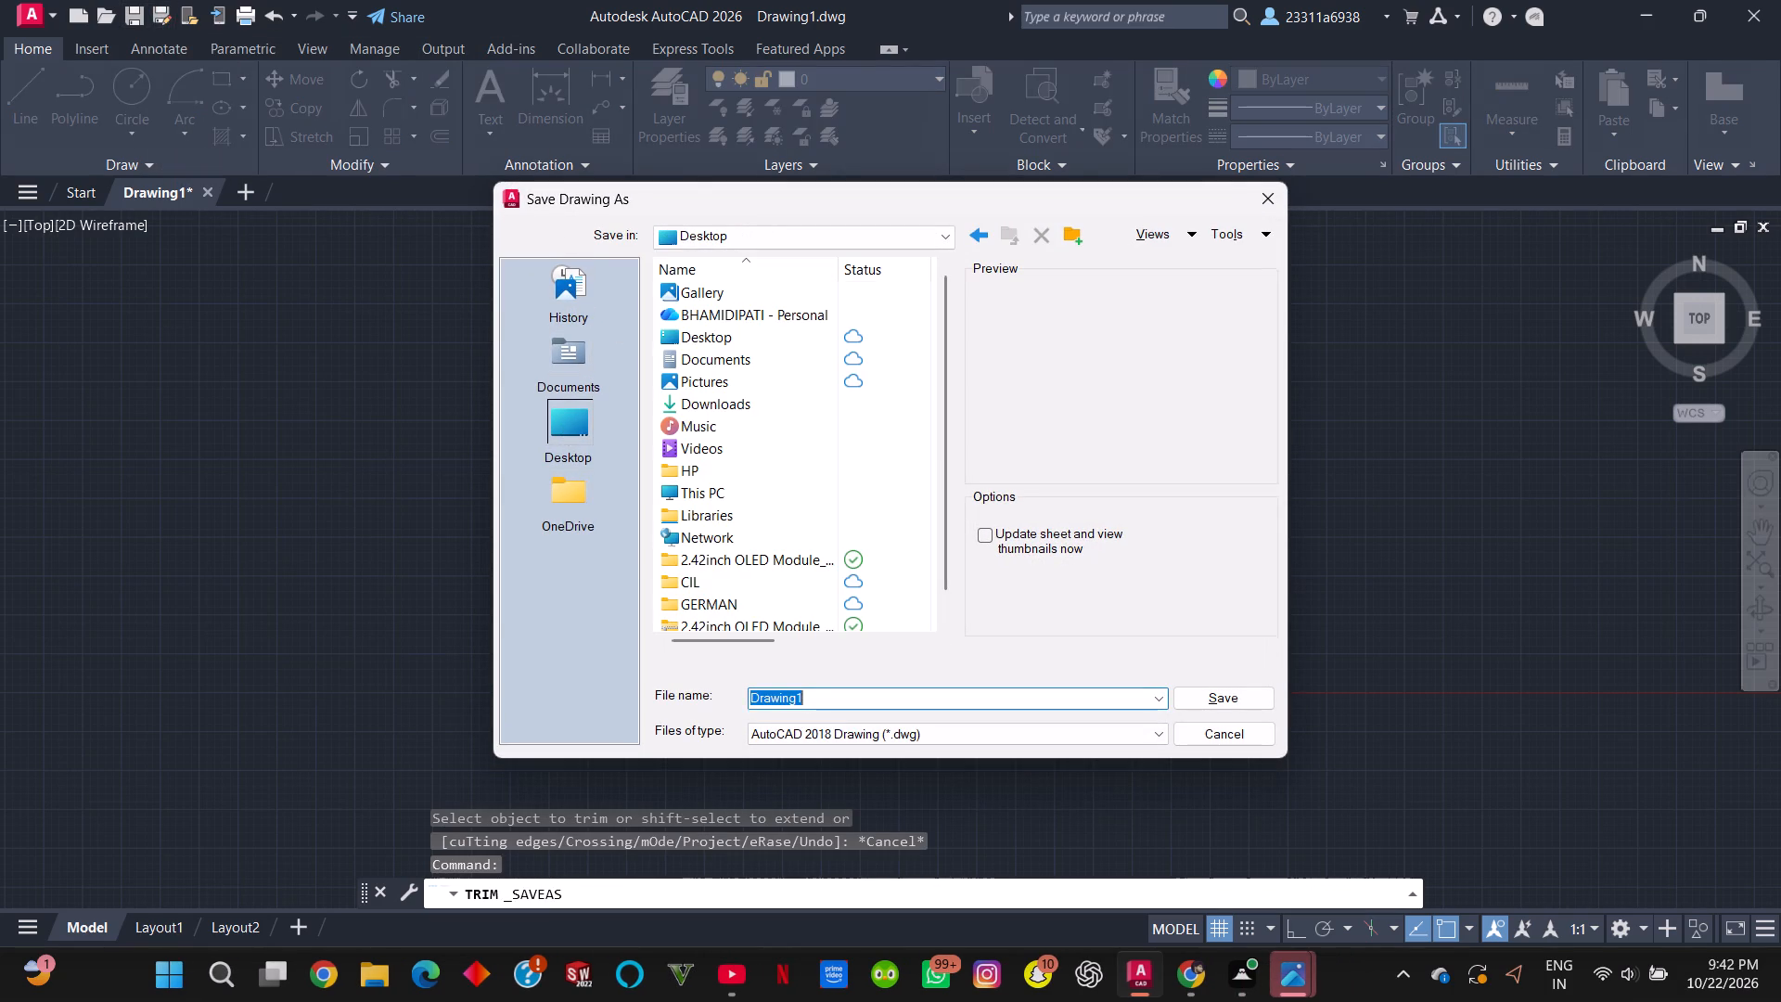
pyautogui.moveTo(754, 700); pyautogui.dragTo(749, 700)
pyautogui.write('single plate clutch')
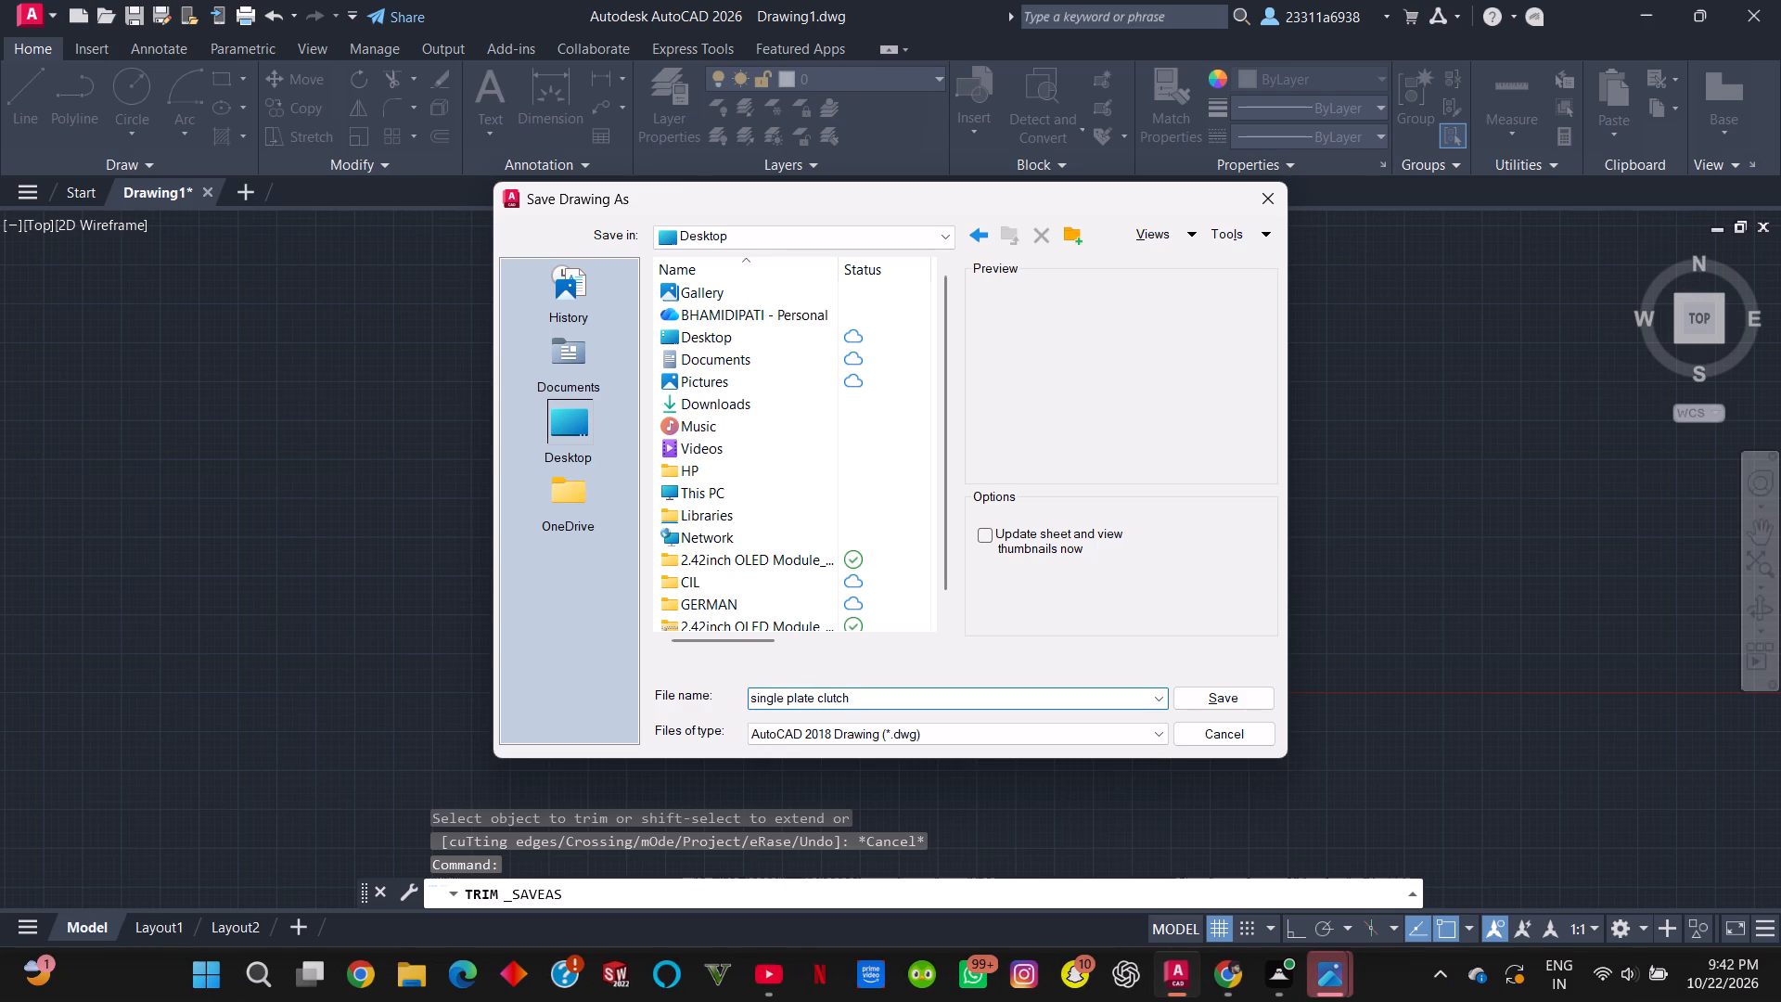
pyautogui.press('Return')
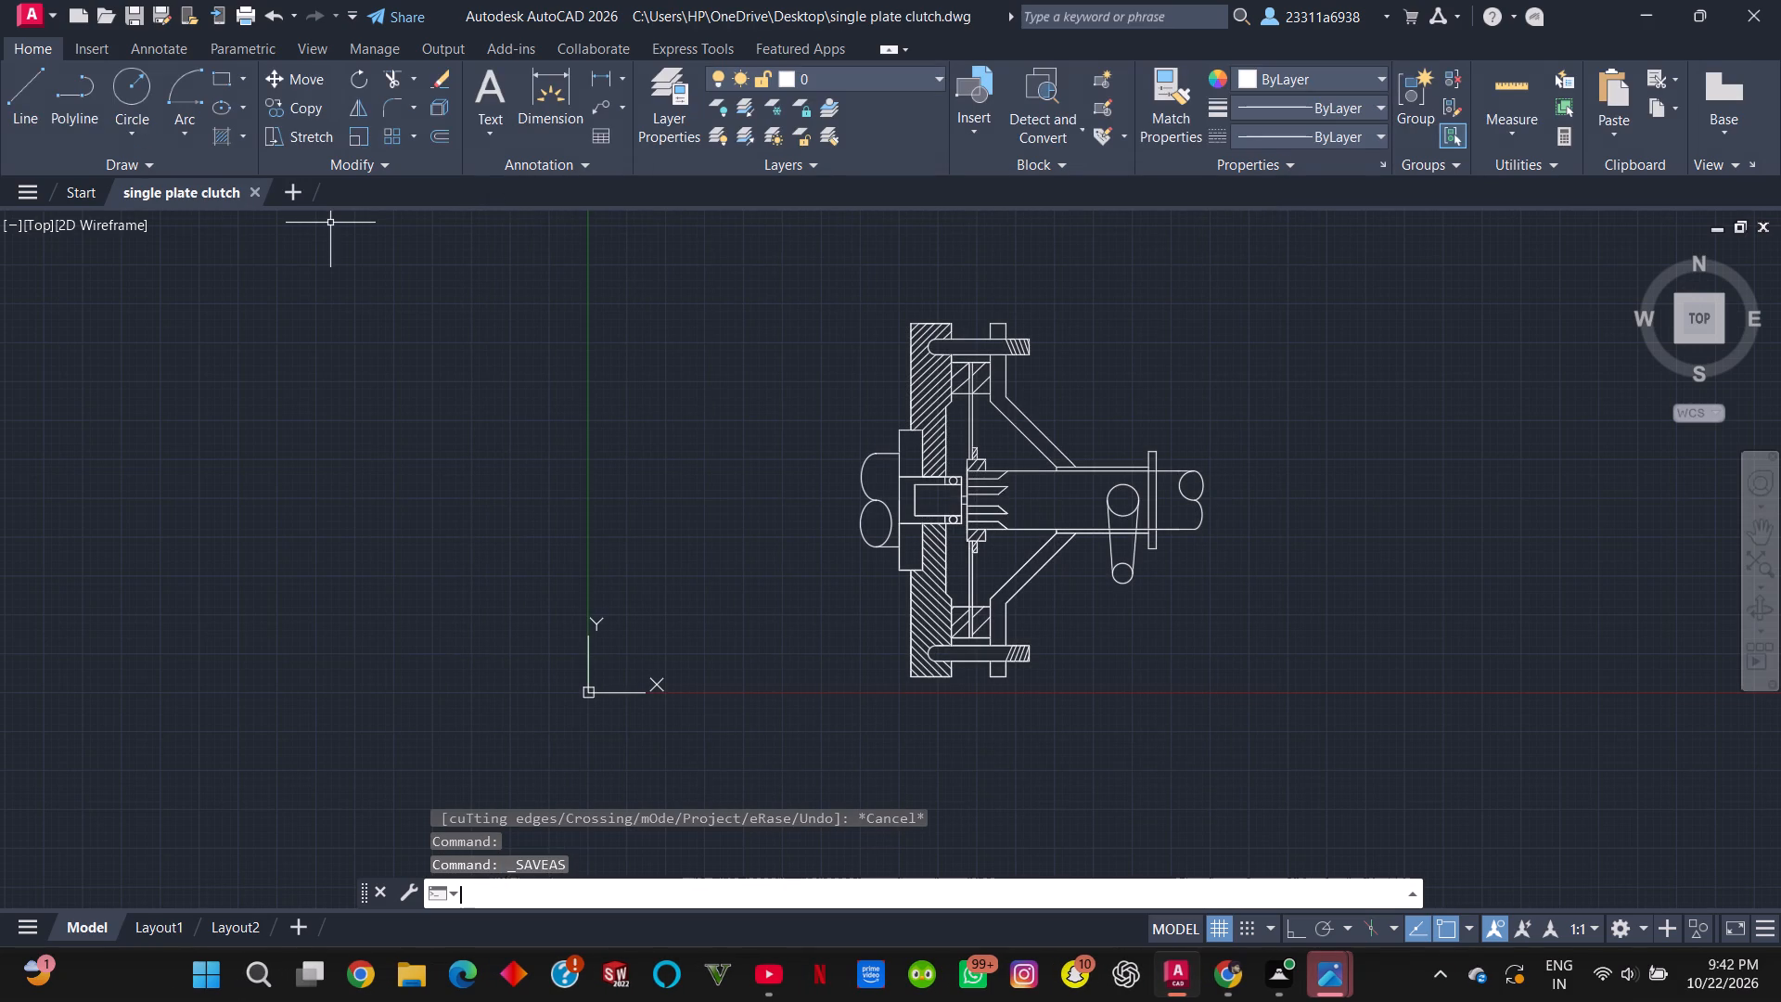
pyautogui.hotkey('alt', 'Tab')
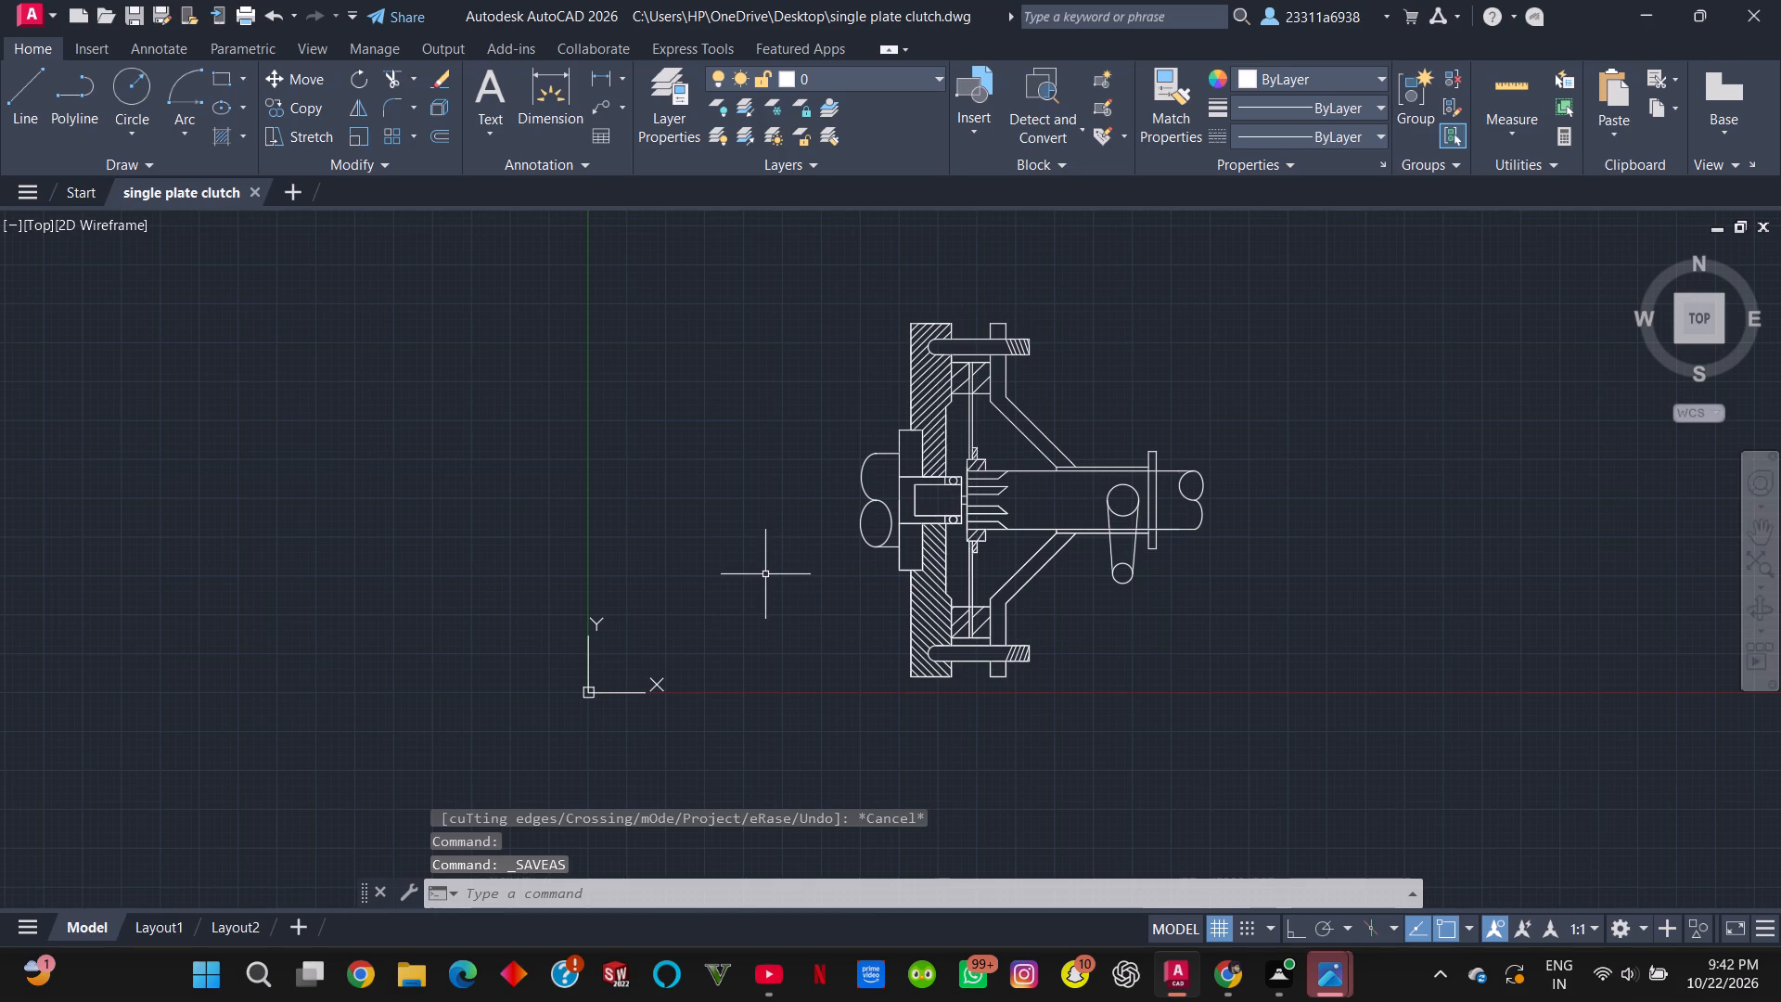